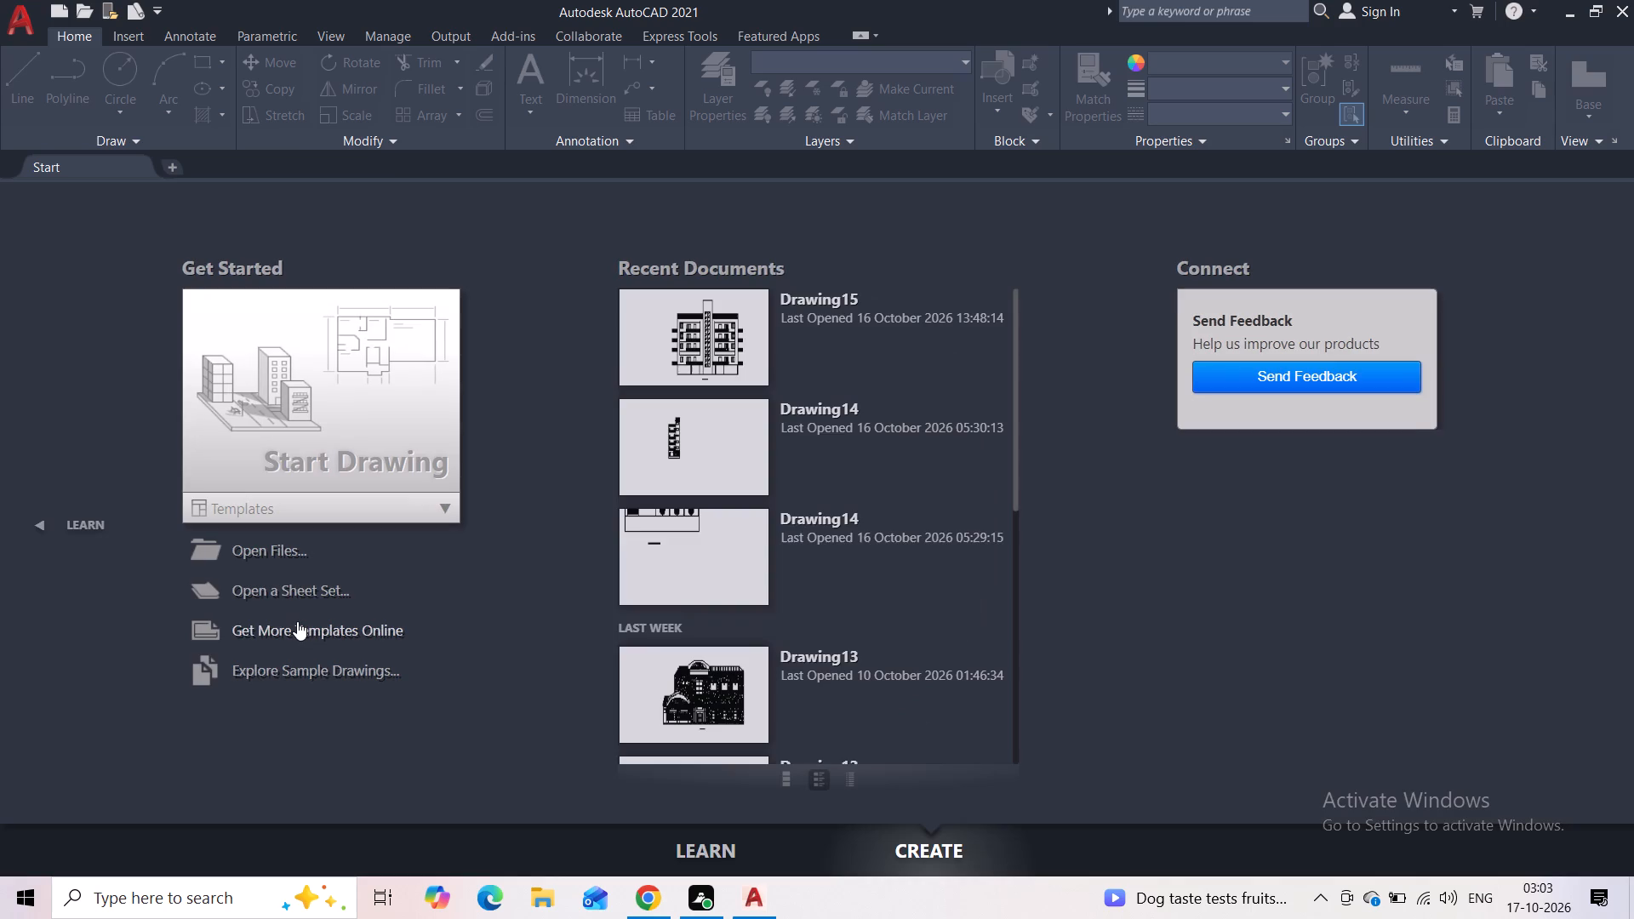
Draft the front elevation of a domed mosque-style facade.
Start a new blank drawing.
{"action": "left_click", "coordinate": [361, 448]}
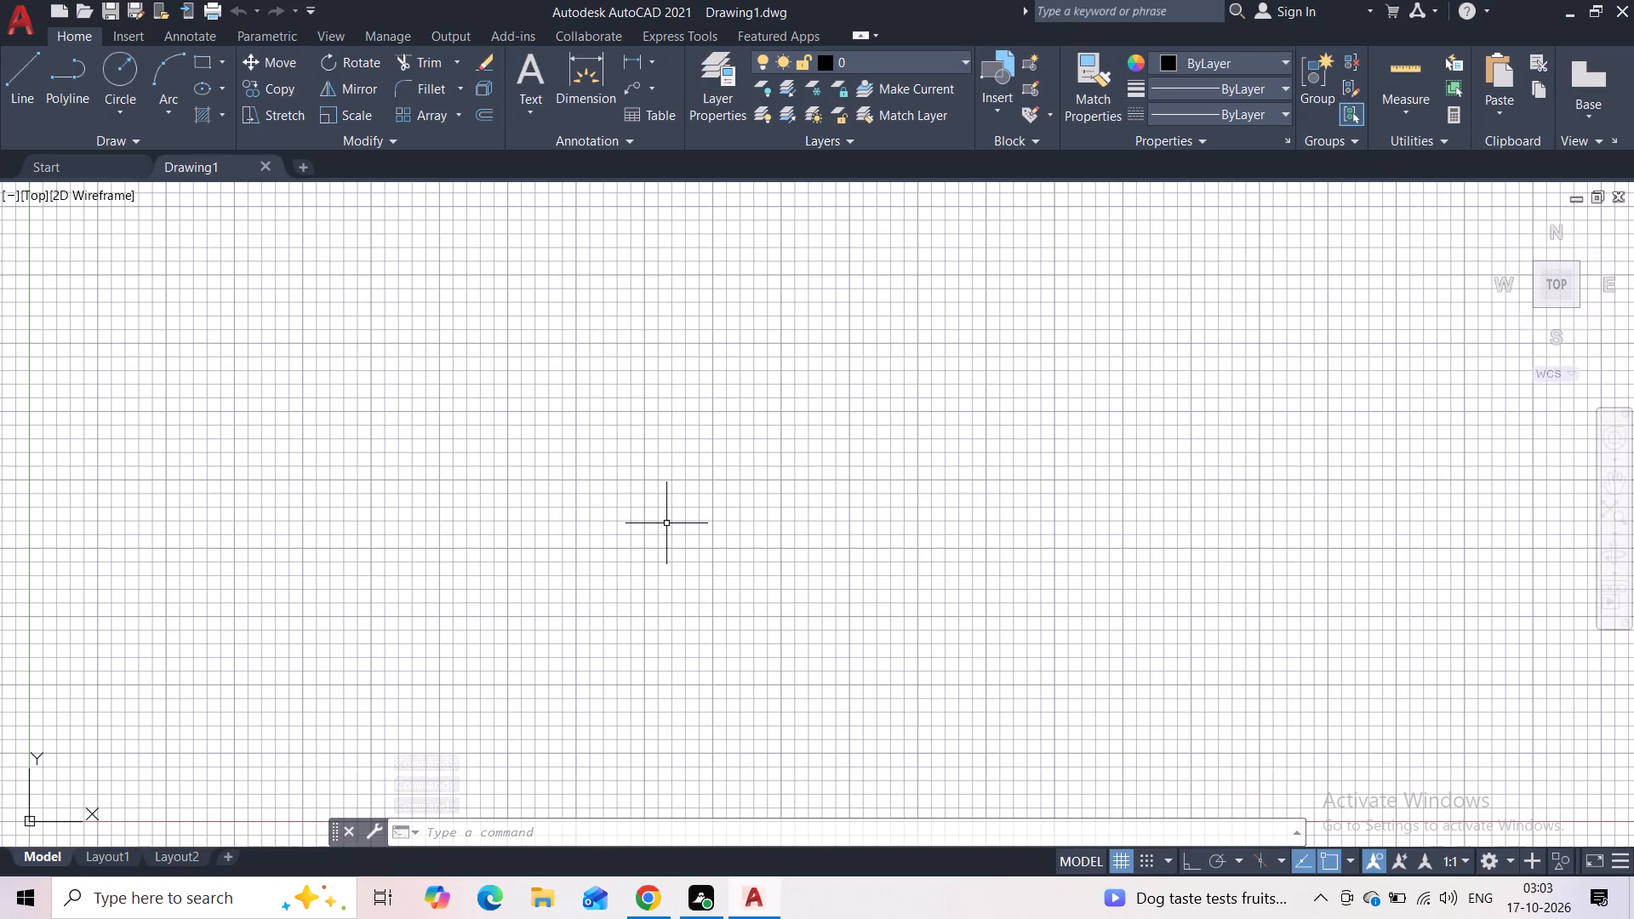
Set the model space limits with the lower left corner at 0,0 and the upper right corner at 297,210.
{"action": "key", "text": "l"}
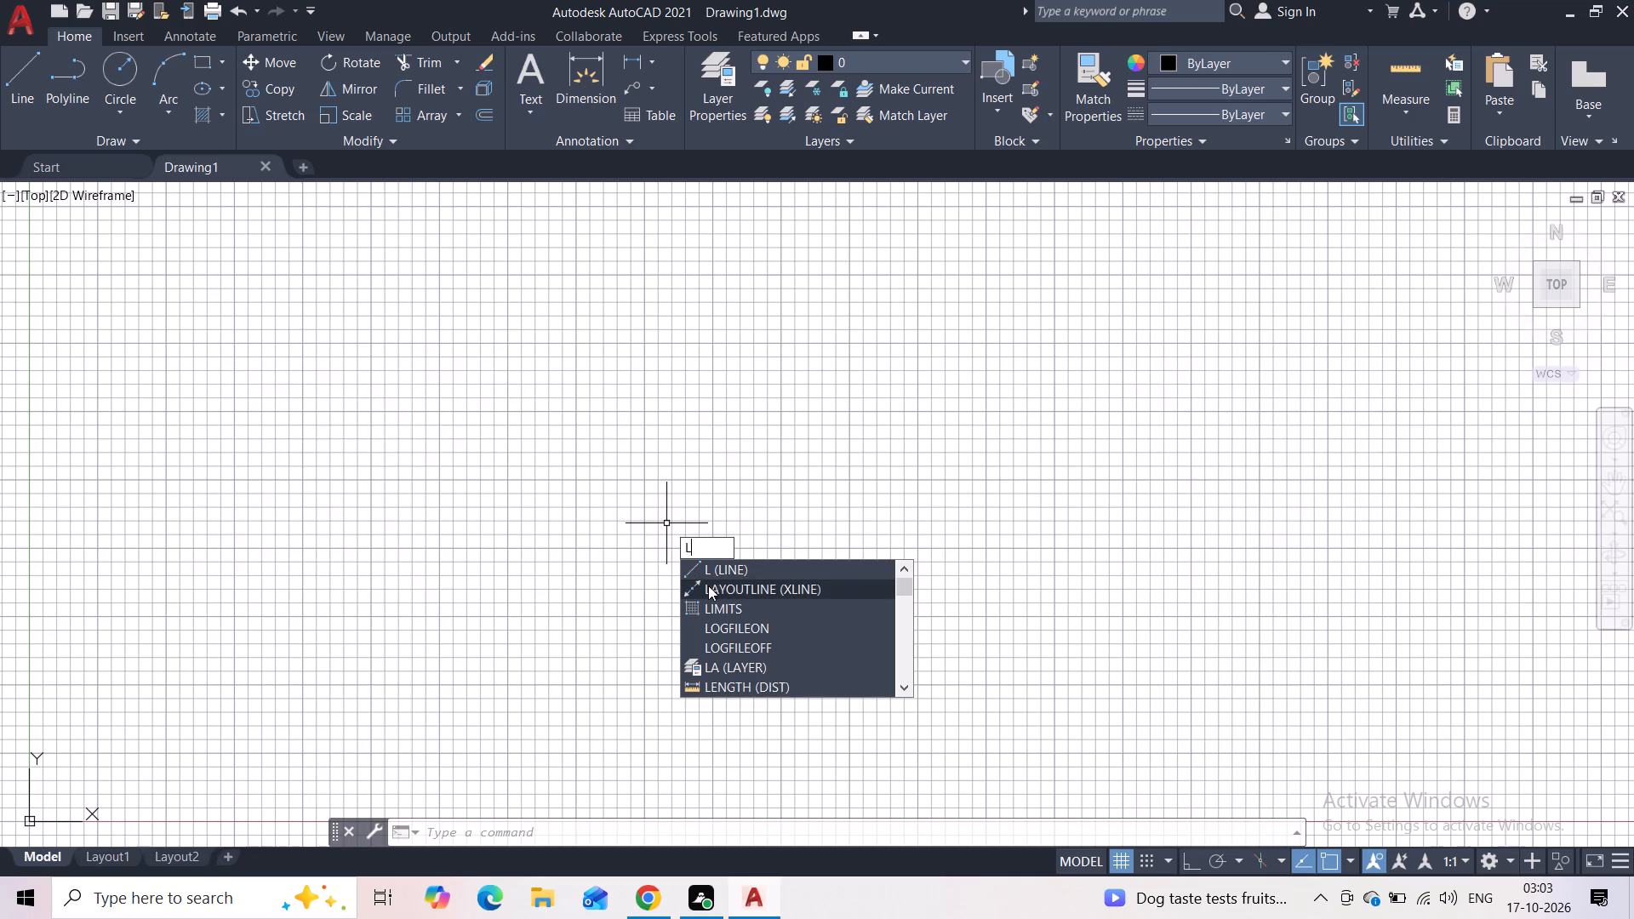
{"action": "left_click", "coordinate": [725, 631]}
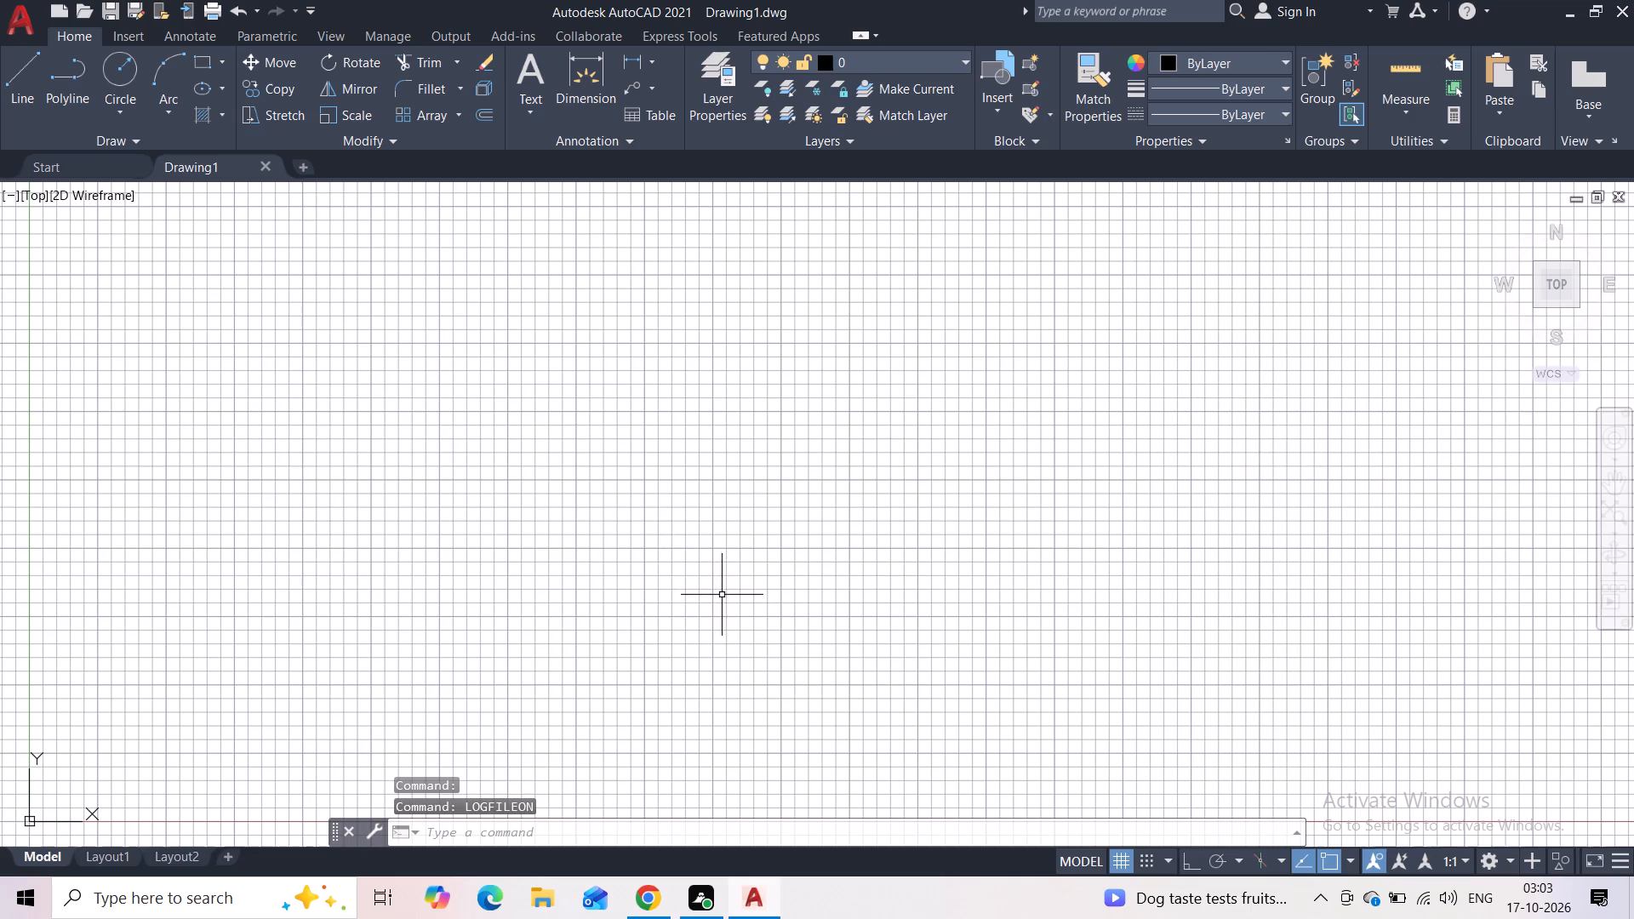
{"action": "type", "text": "li"}
{"action": "left_click", "coordinate": [770, 684]}
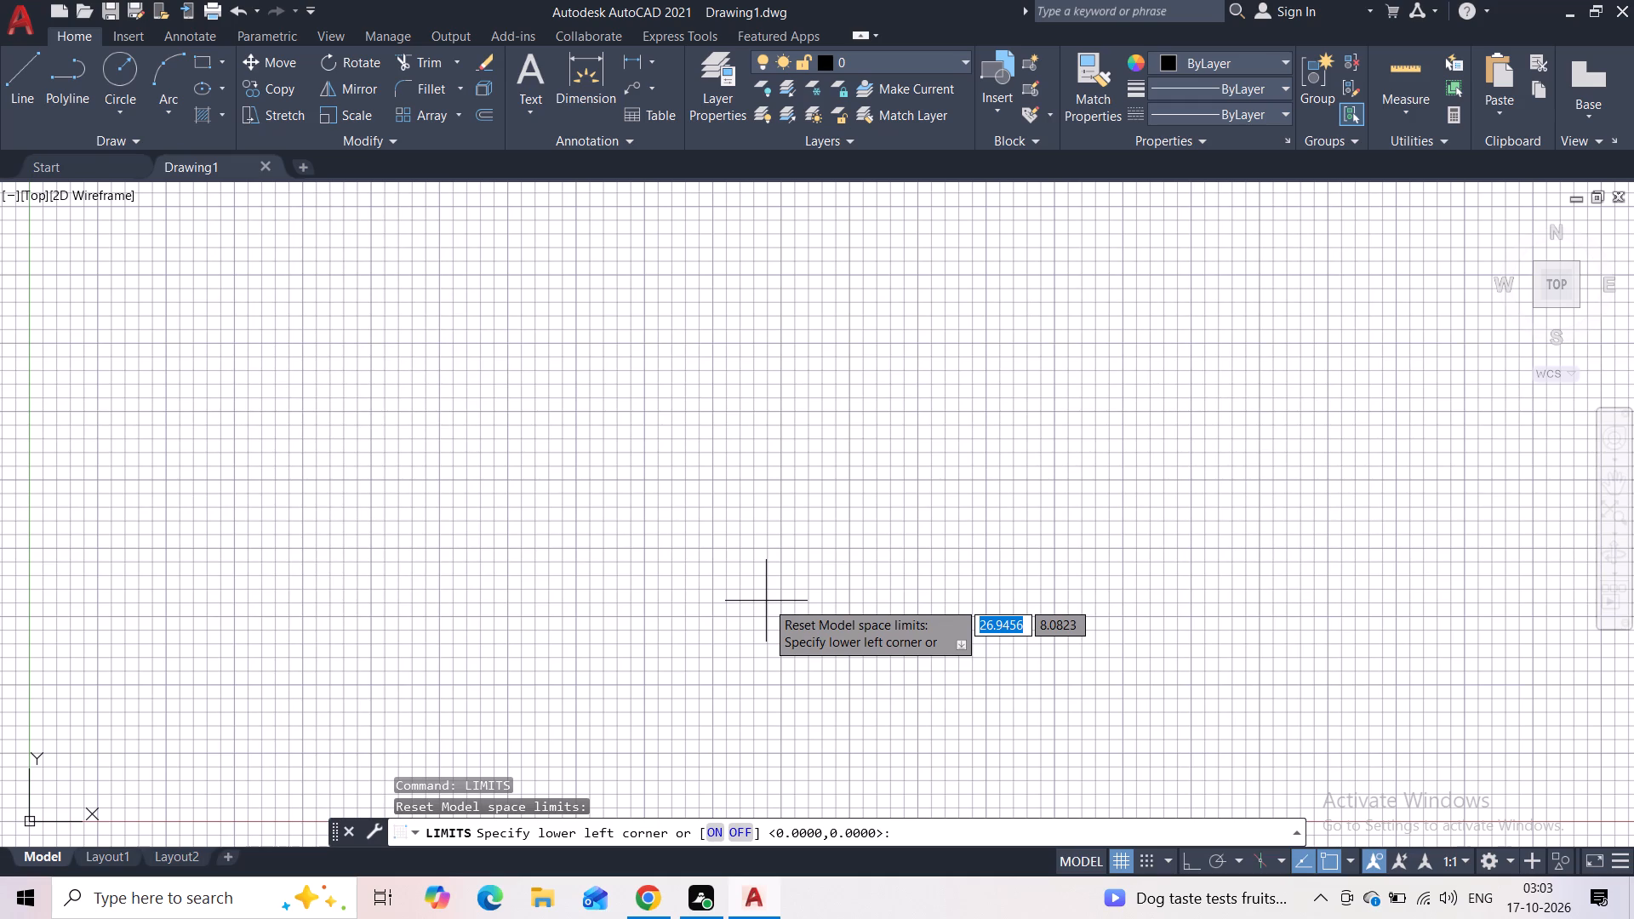
{"action": "key", "text": "0"}
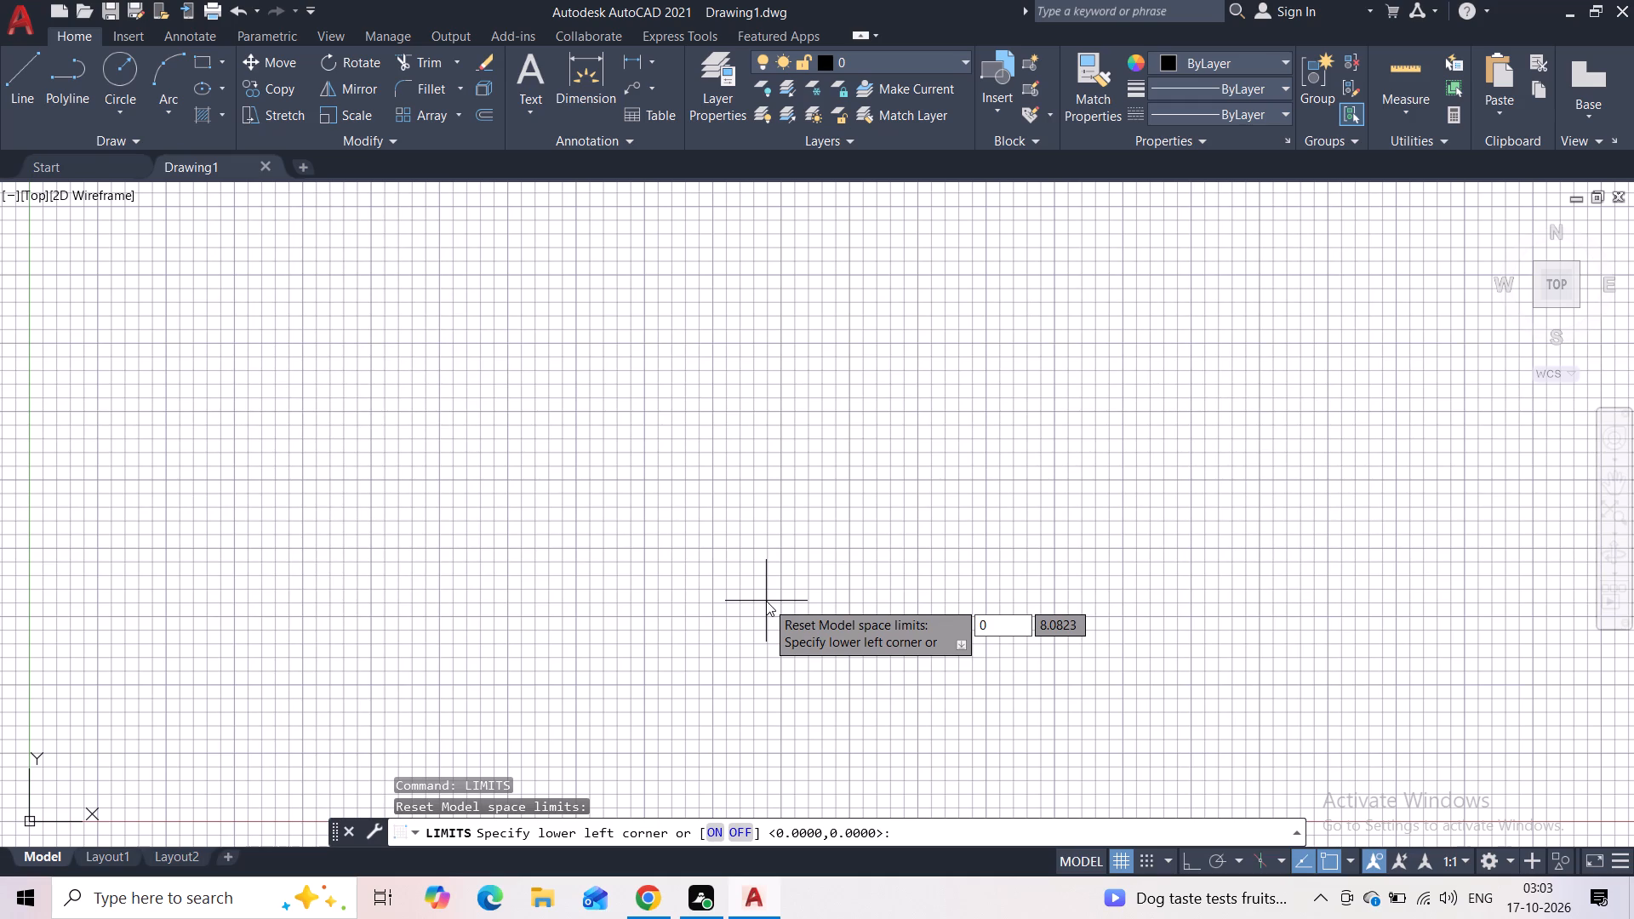
{"action": "key", "text": "comma"}
{"action": "key", "text": "0"}
{"action": "key", "text": "Return"}
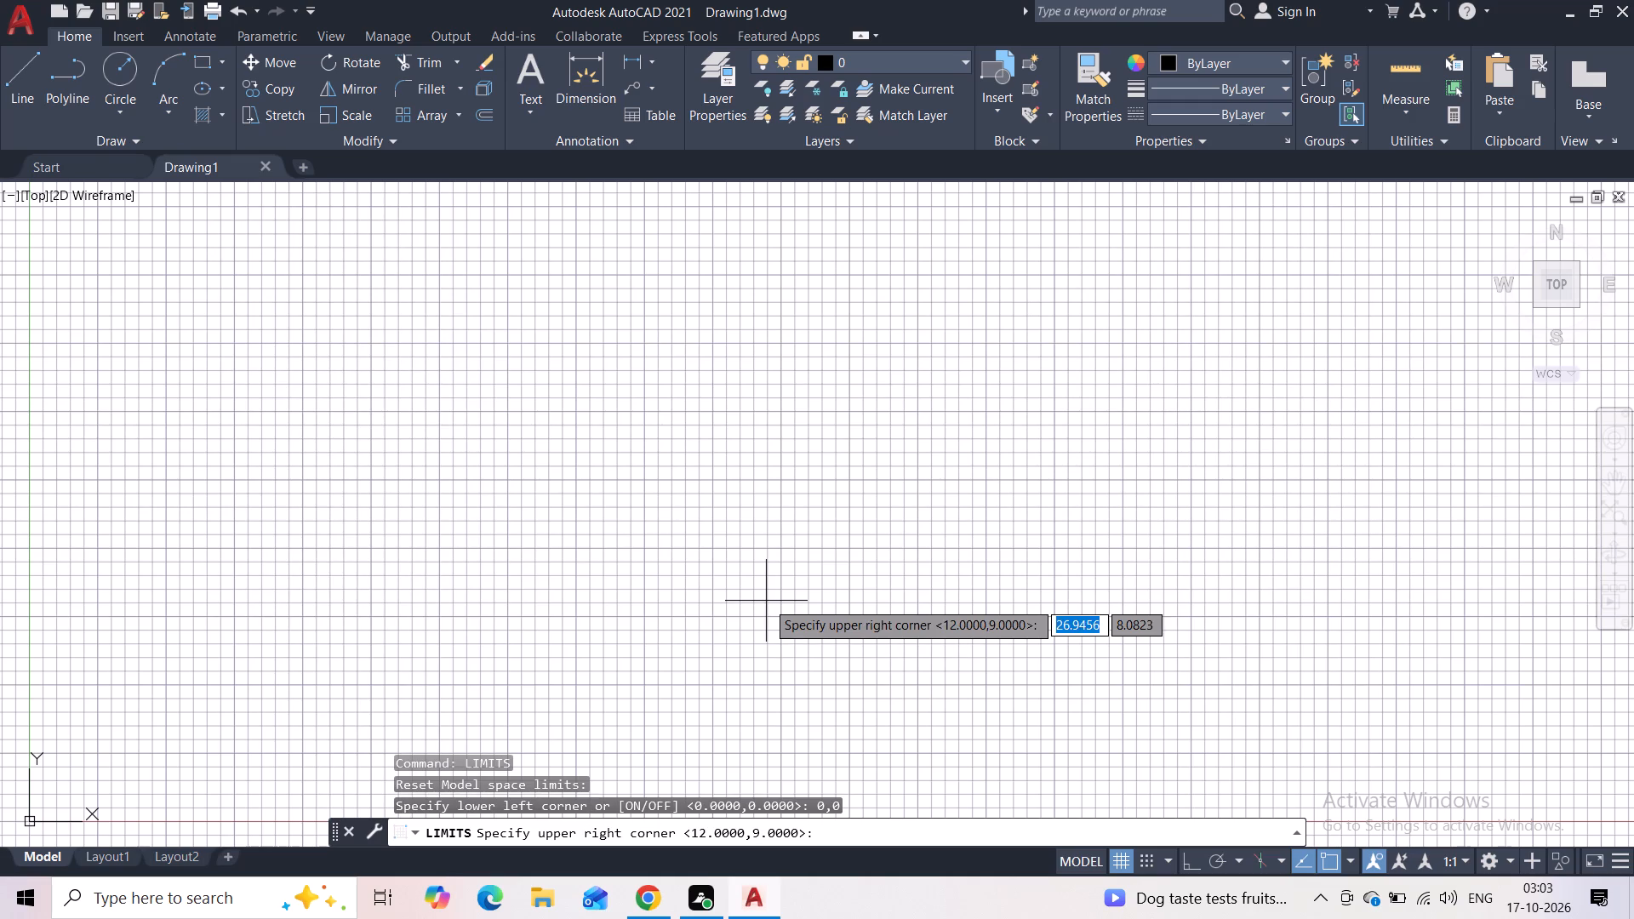
{"action": "type", "text": "297"}
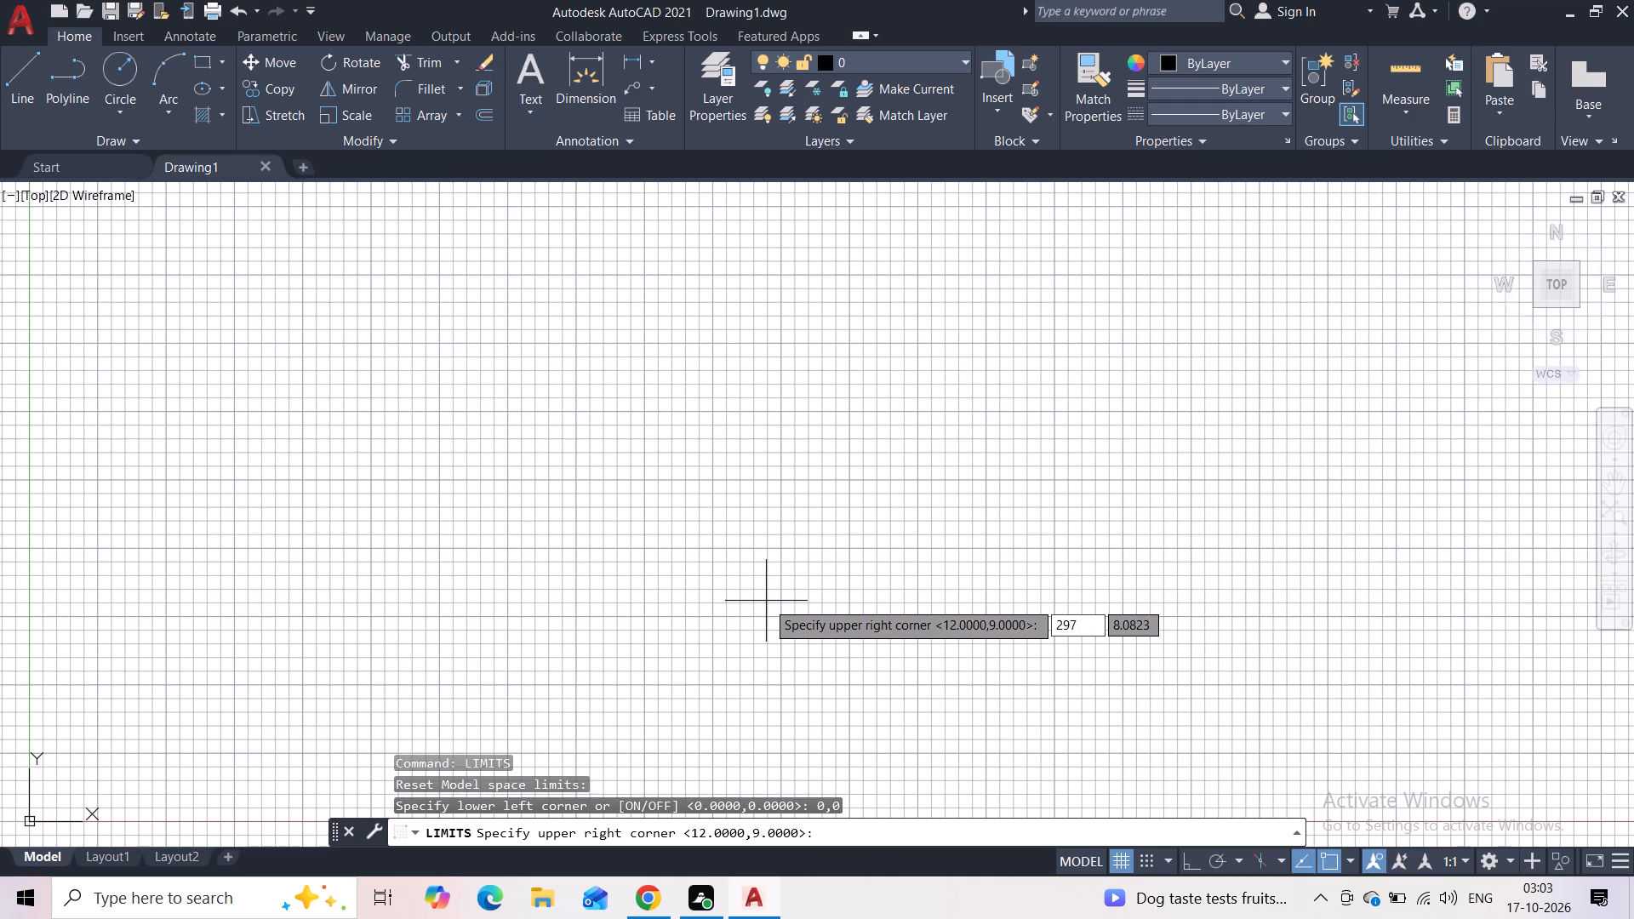
{"action": "type", "text": ",210"}
{"action": "key", "text": "Return"}
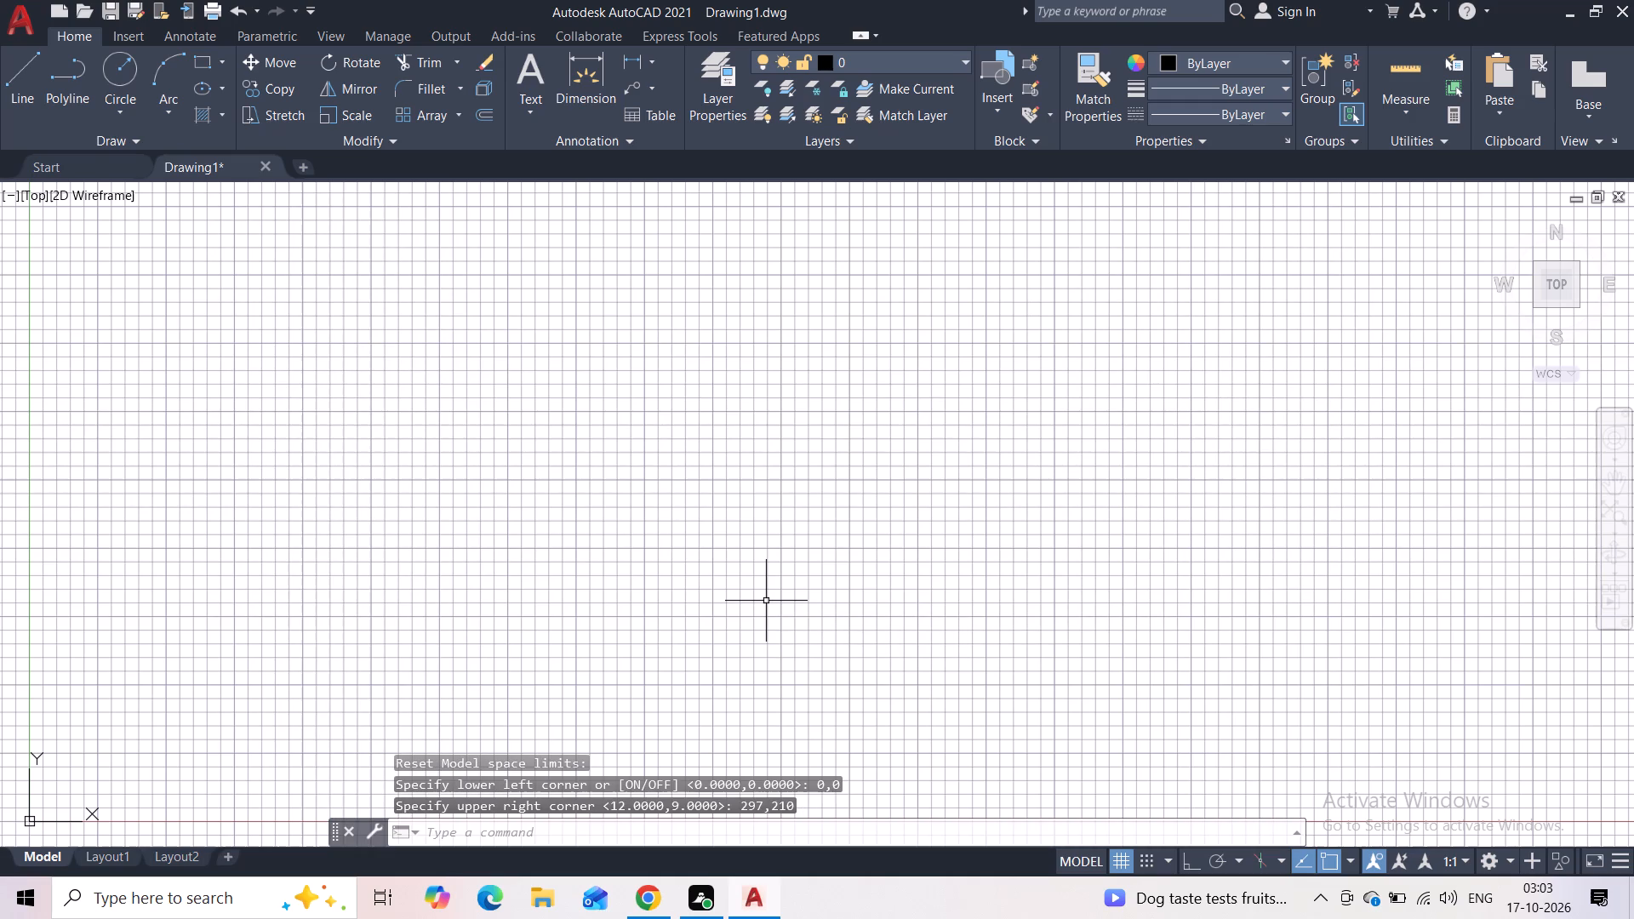
{"action": "key", "text": "z"}
{"action": "key", "text": "Return"}
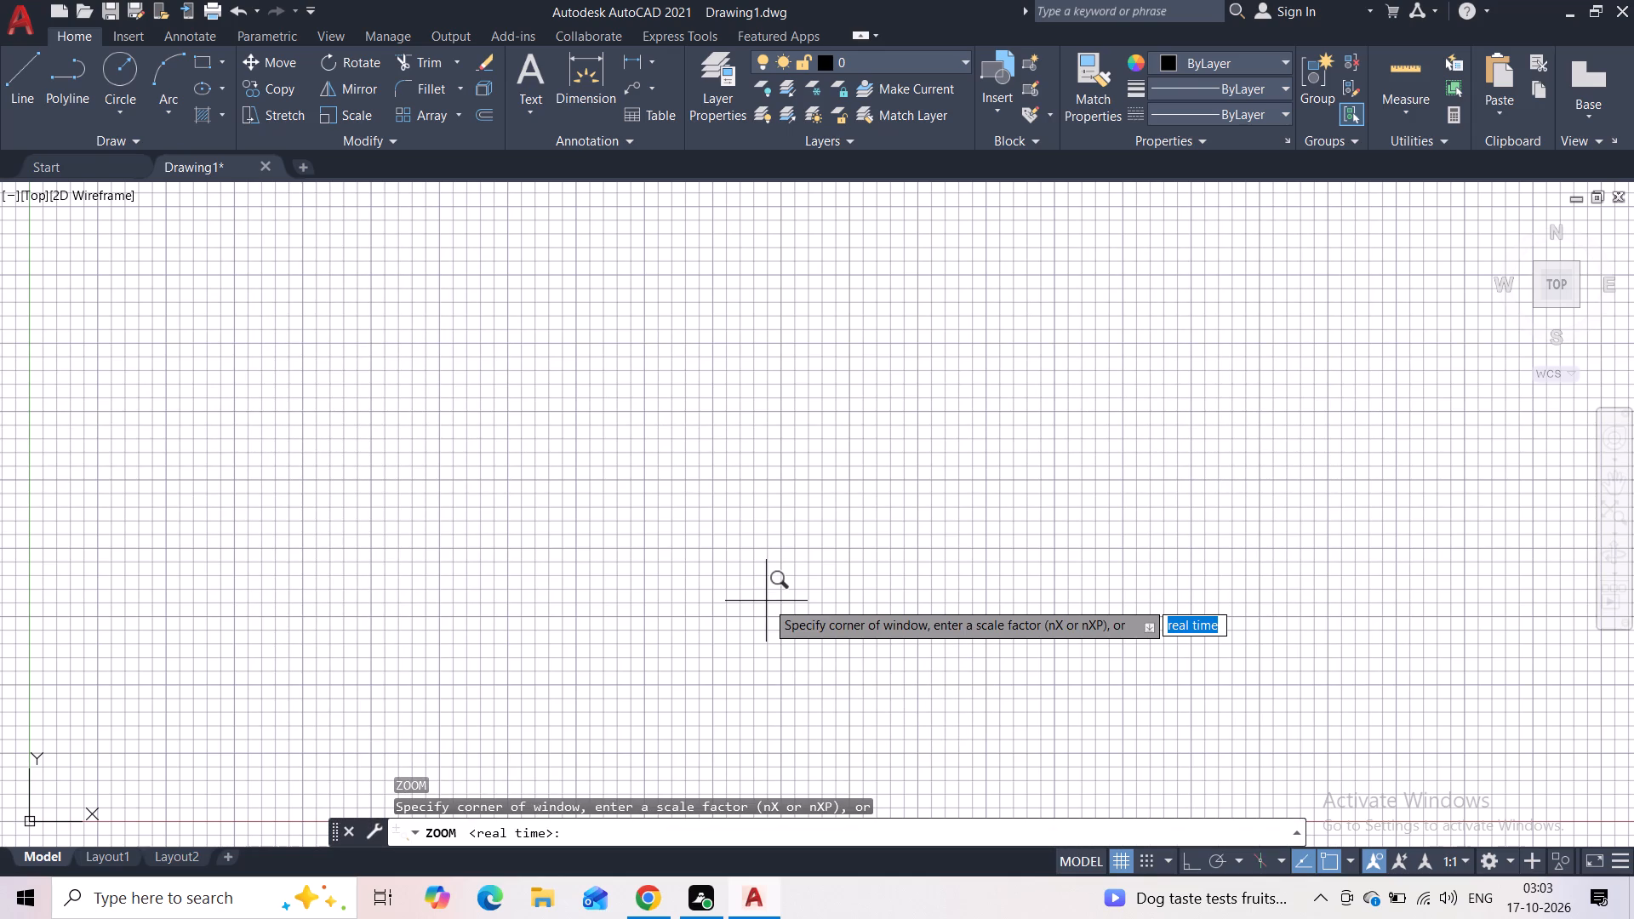
{"action": "key", "text": "a"}
{"action": "key", "text": "Return"}
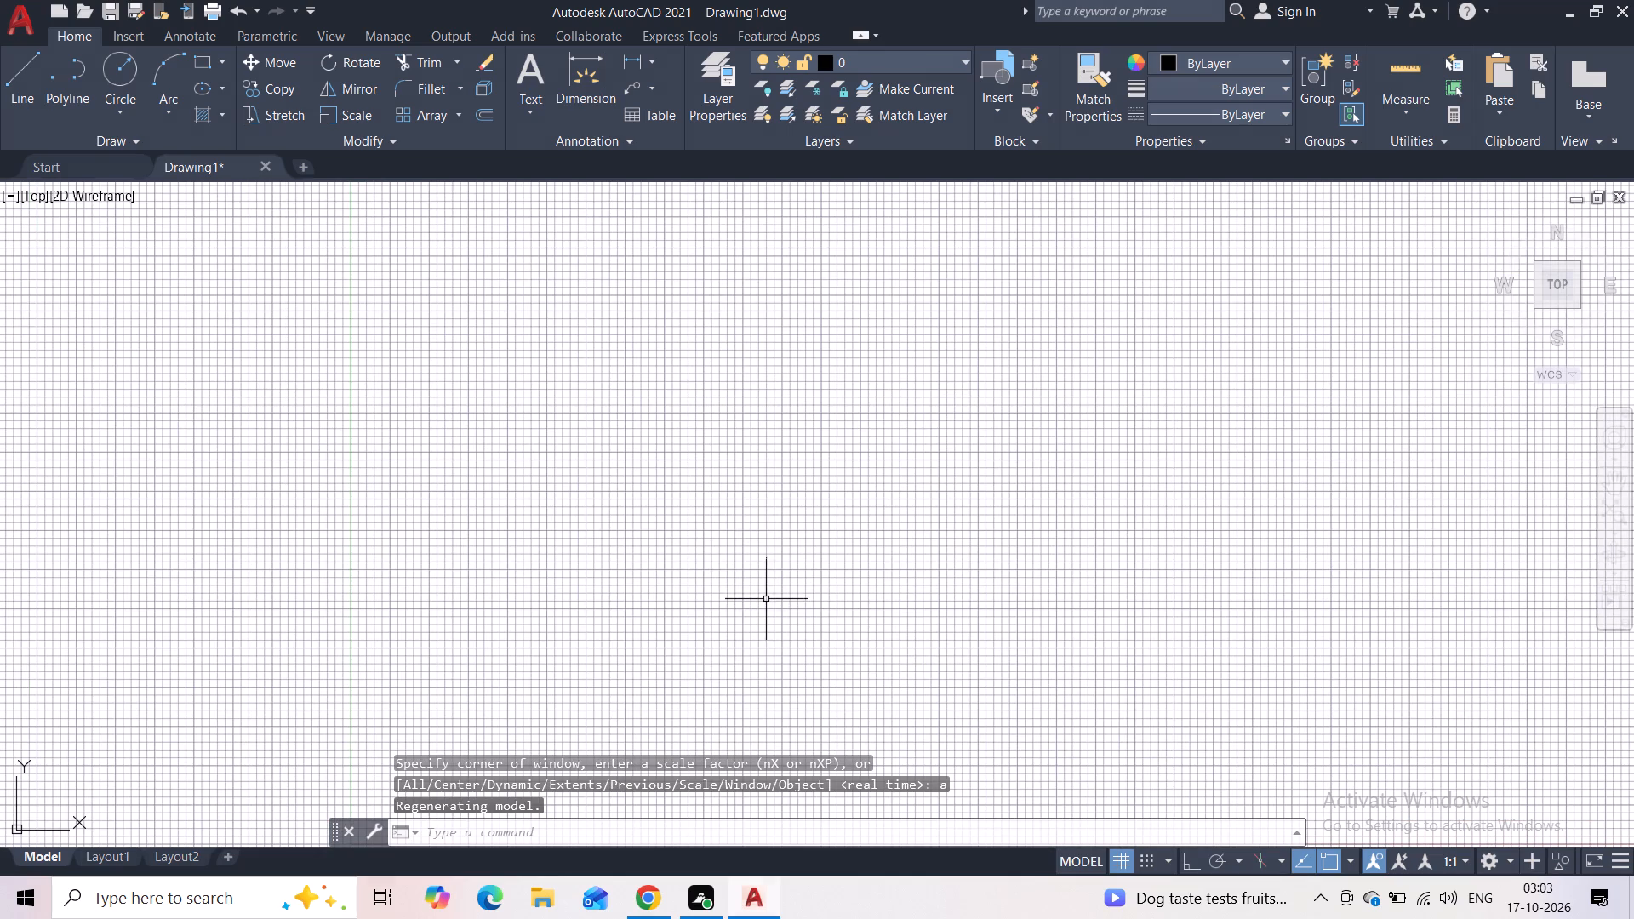
Turn off the grid display in the drawing.
{"action": "left_click", "coordinate": [1123, 858]}
{"action": "scroll", "coordinate": [851, 413], "scroll_direction": "up", "scroll_amount": 1}
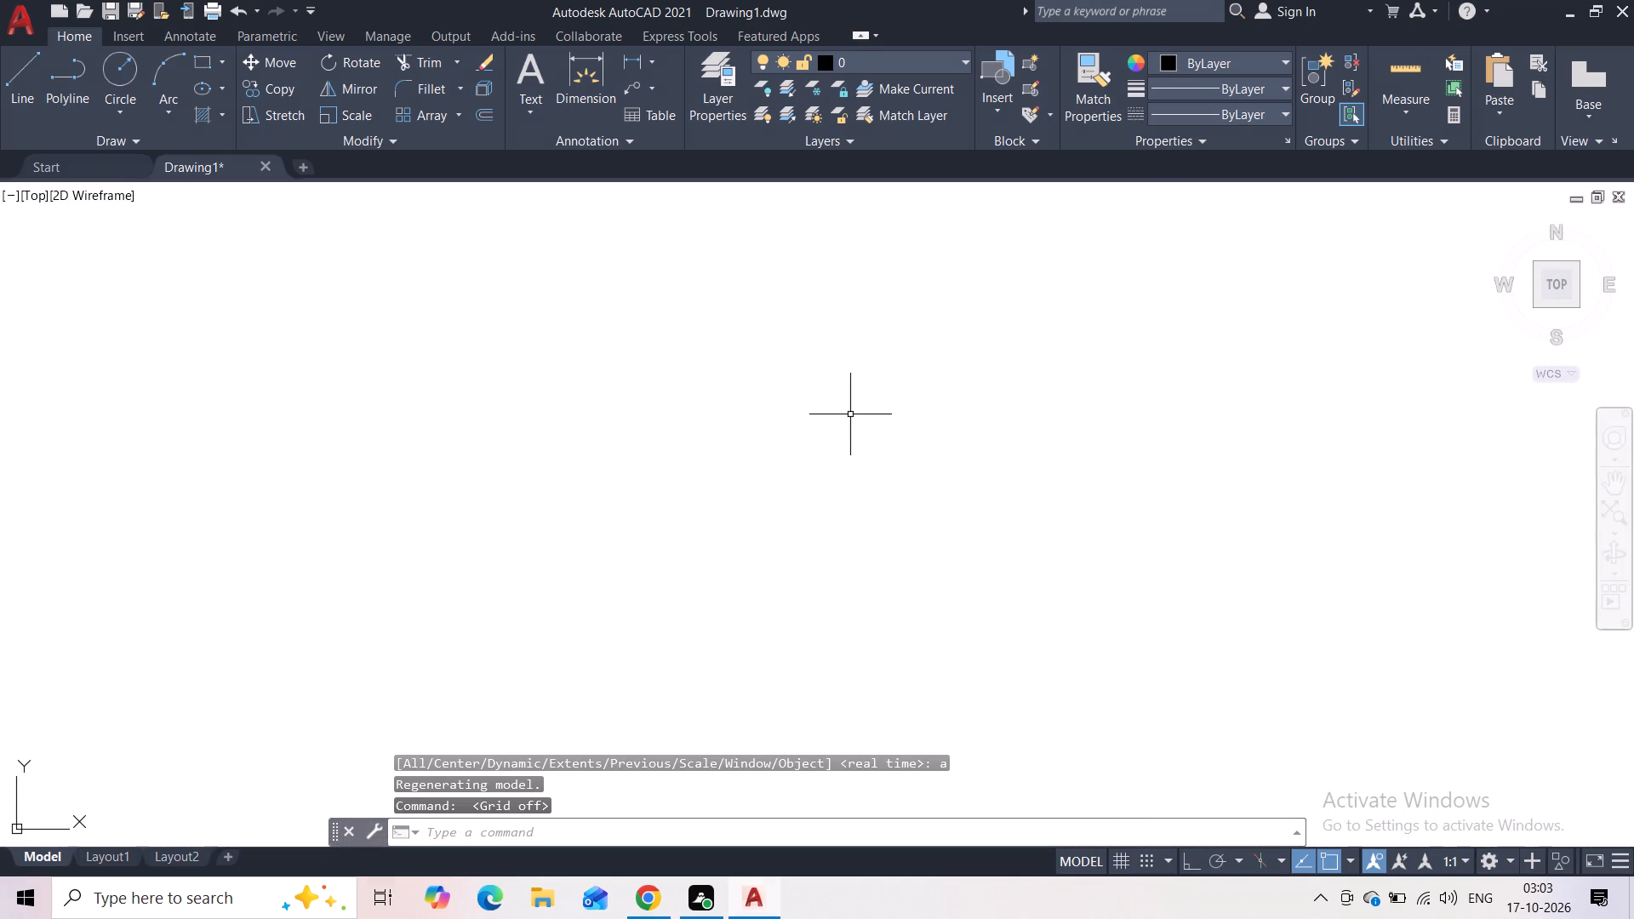
Set the length type of the drawing units to Architectural.
{"action": "type", "text": "un"}
{"action": "left_click", "coordinate": [898, 453]}
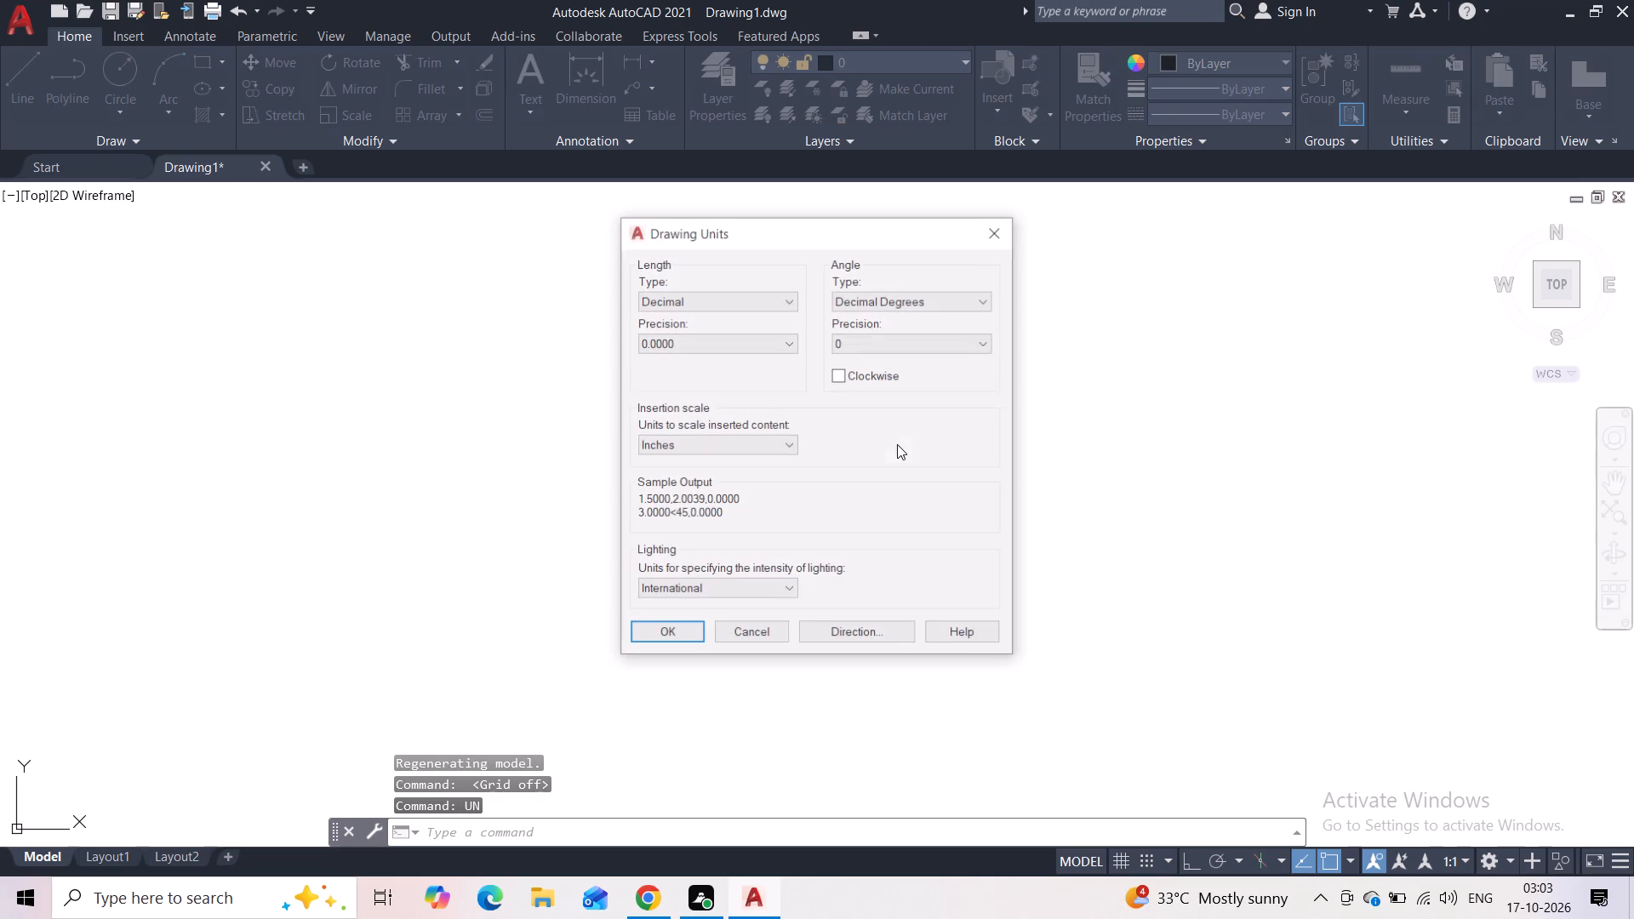
{"action": "left_click", "coordinate": [772, 304]}
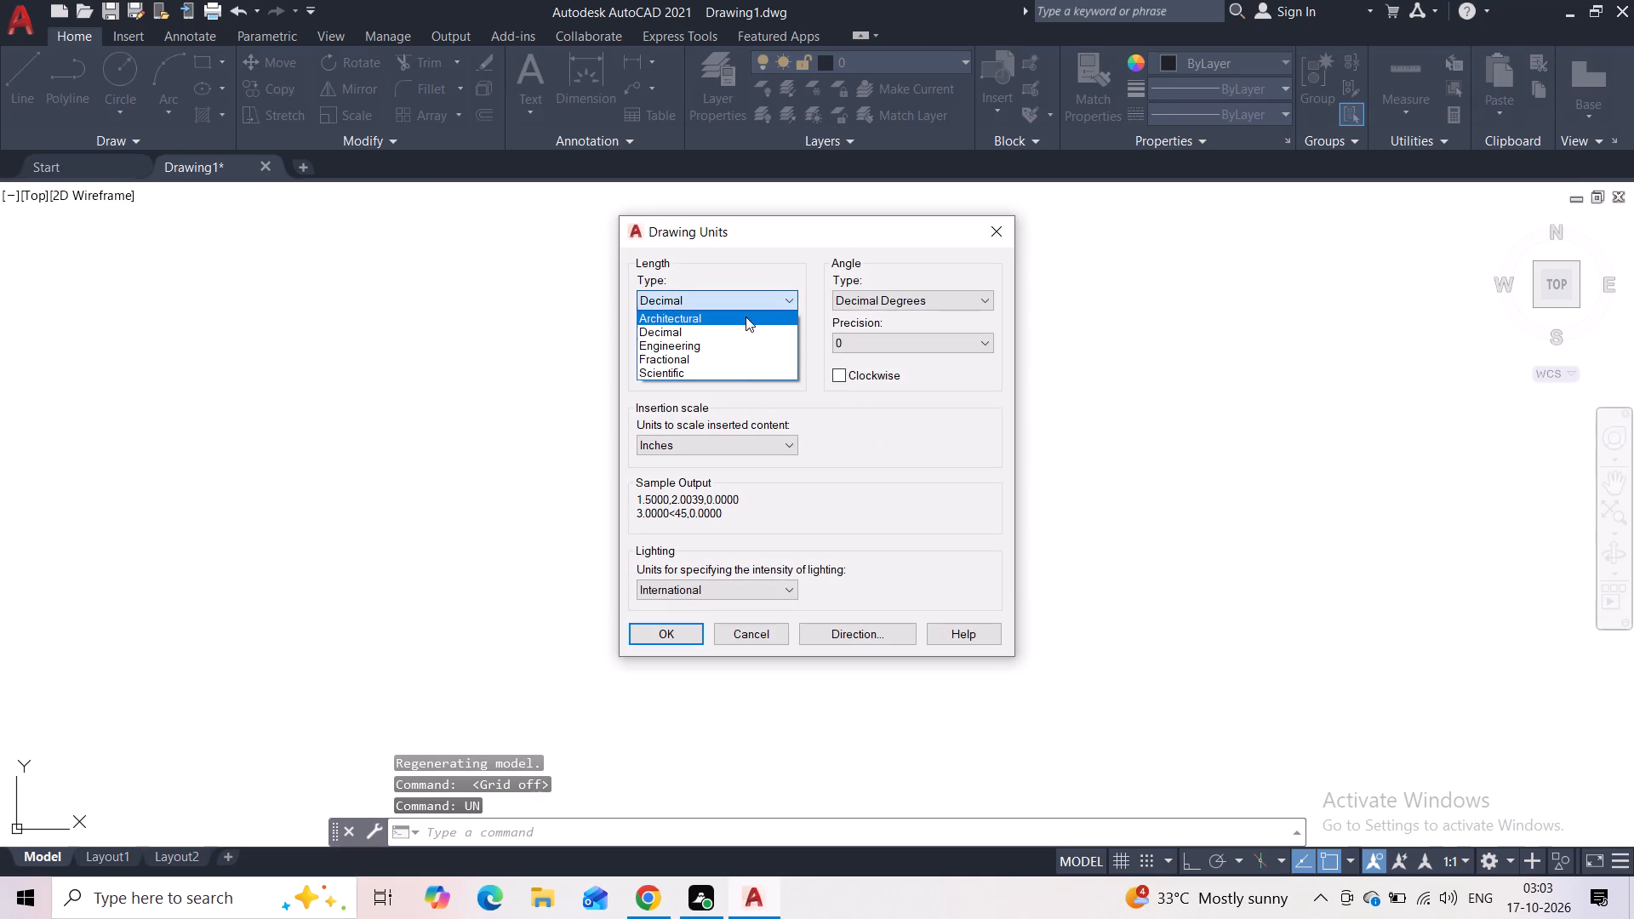
{"action": "left_click", "coordinate": [746, 317]}
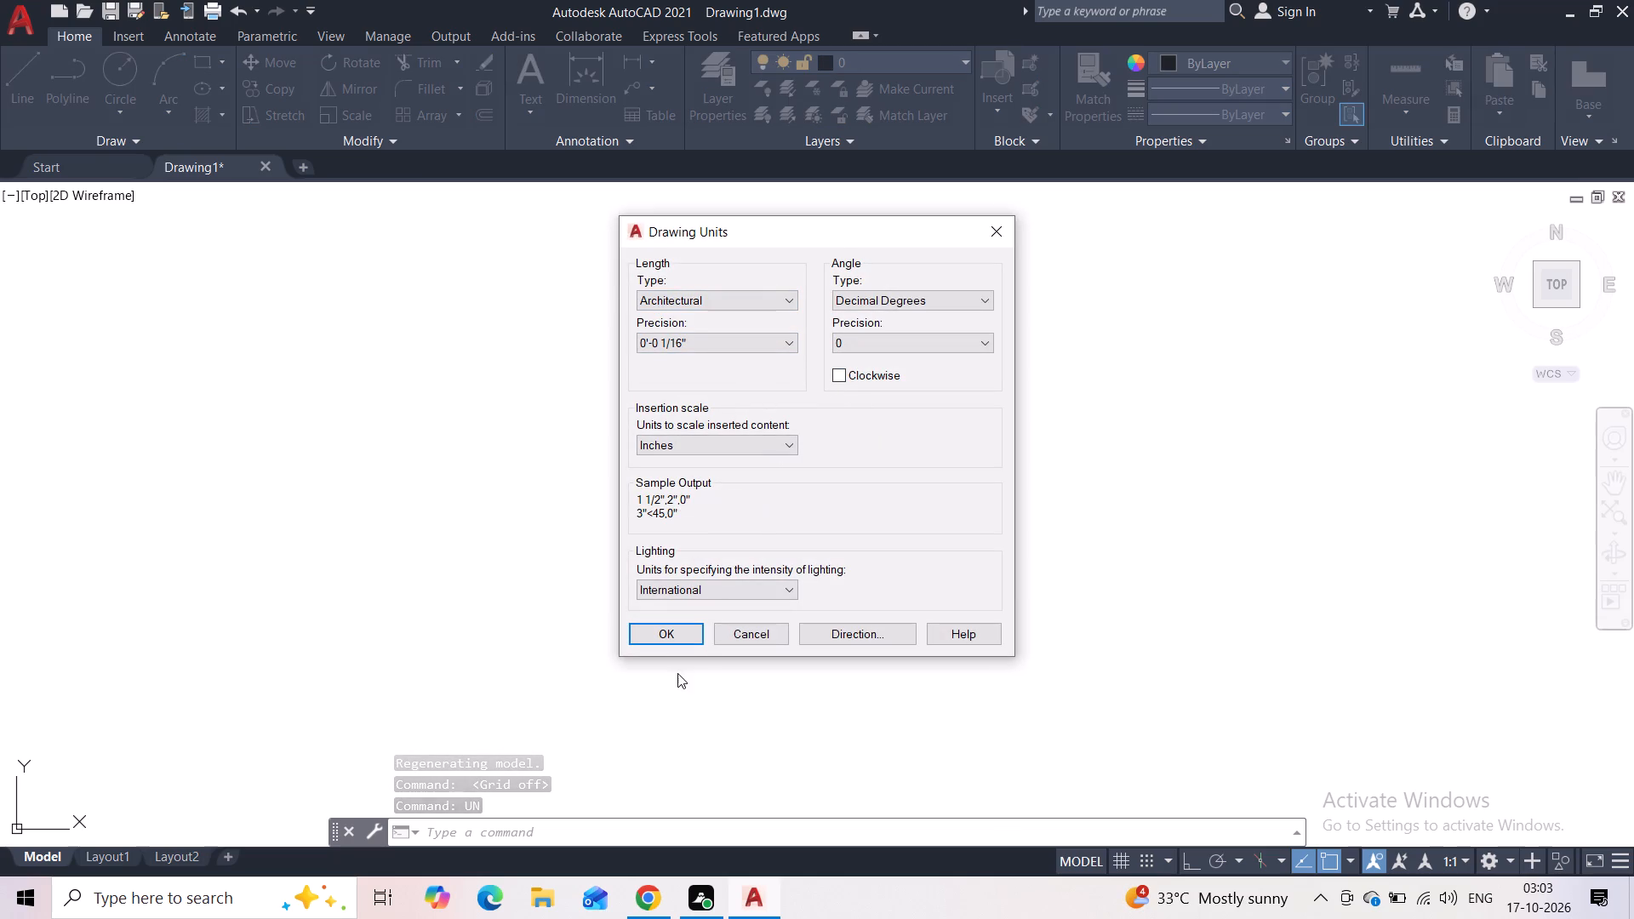
{"action": "left_click", "coordinate": [678, 636]}
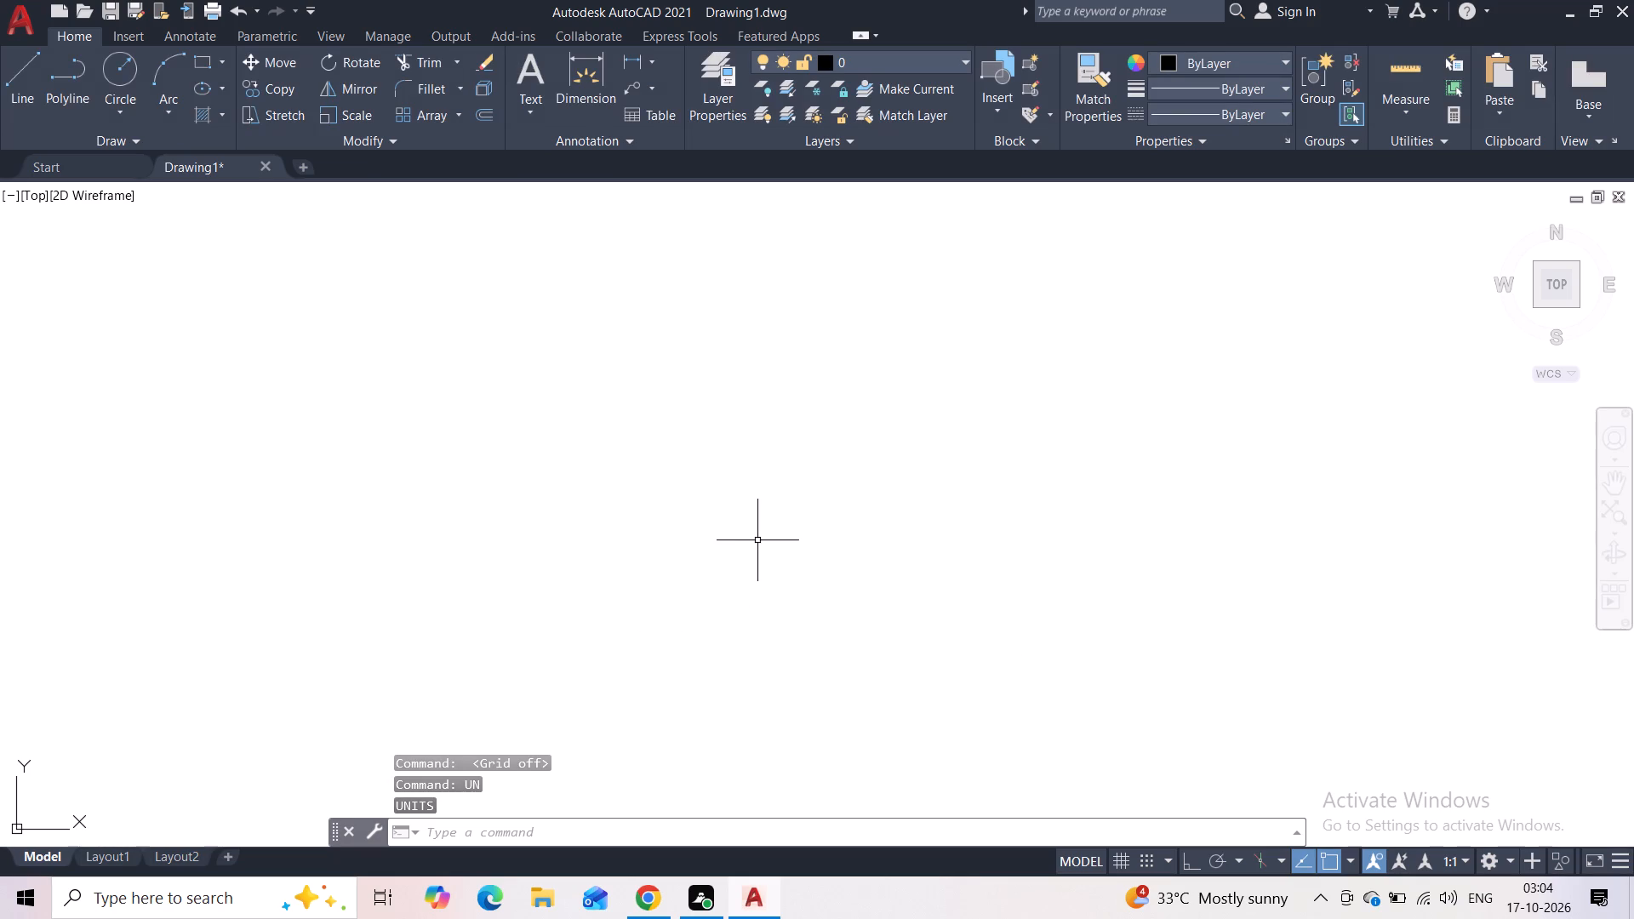
Modify the Standard dimension style so its linear primary units use the Architectural format.
{"action": "key", "text": "d"}
{"action": "left_click", "coordinate": [907, 737]}
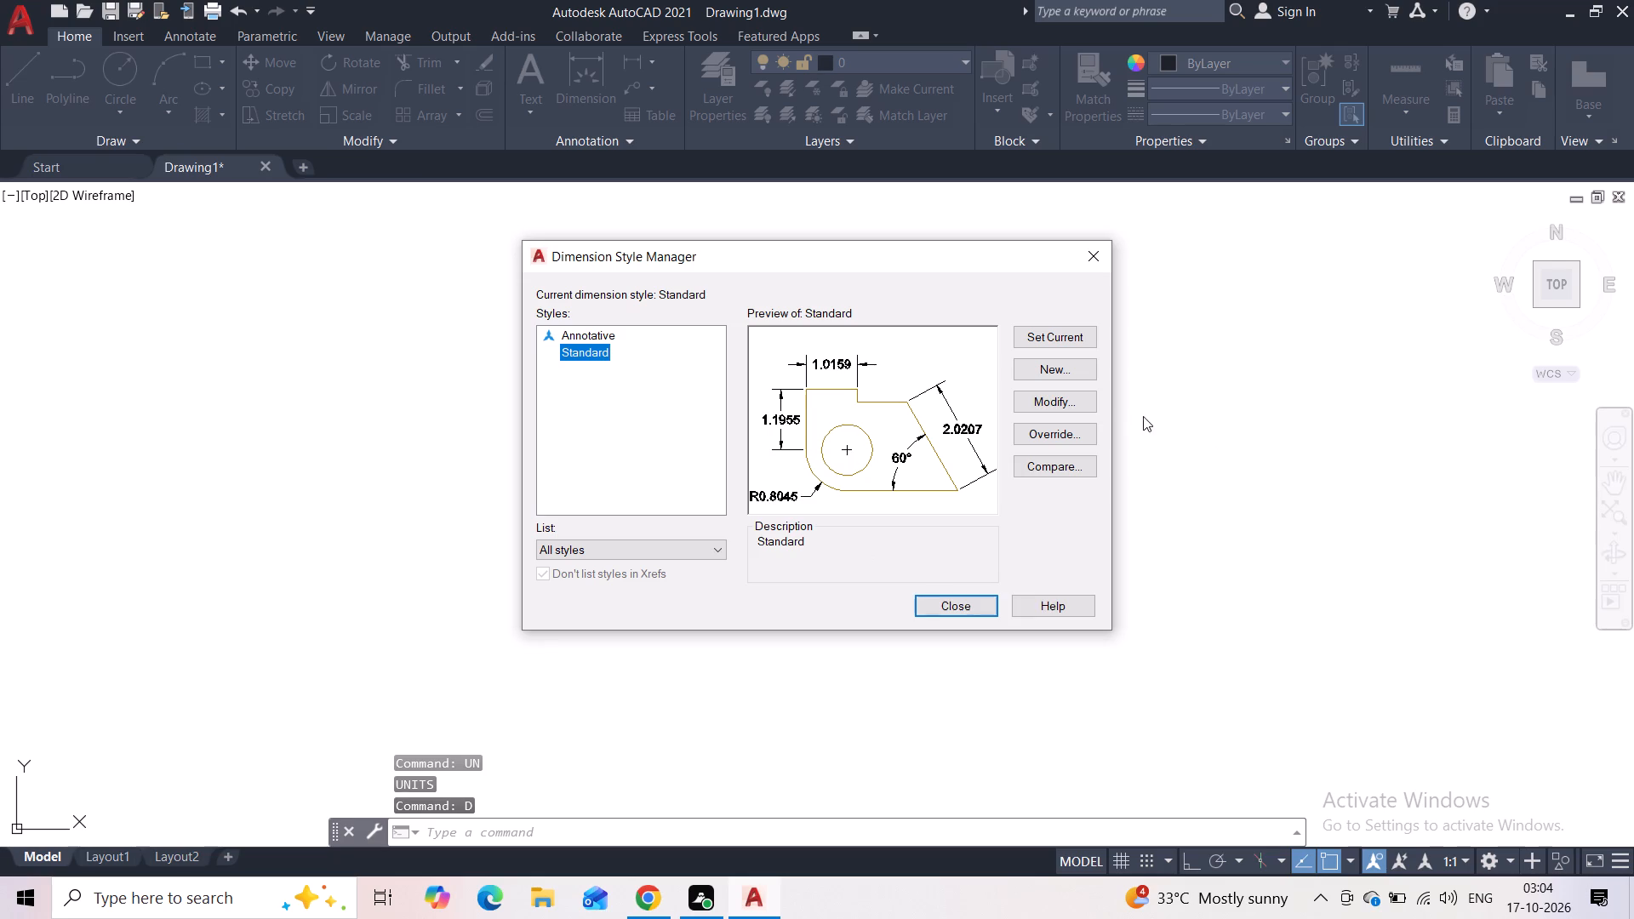
{"action": "left_click", "coordinate": [1060, 372]}
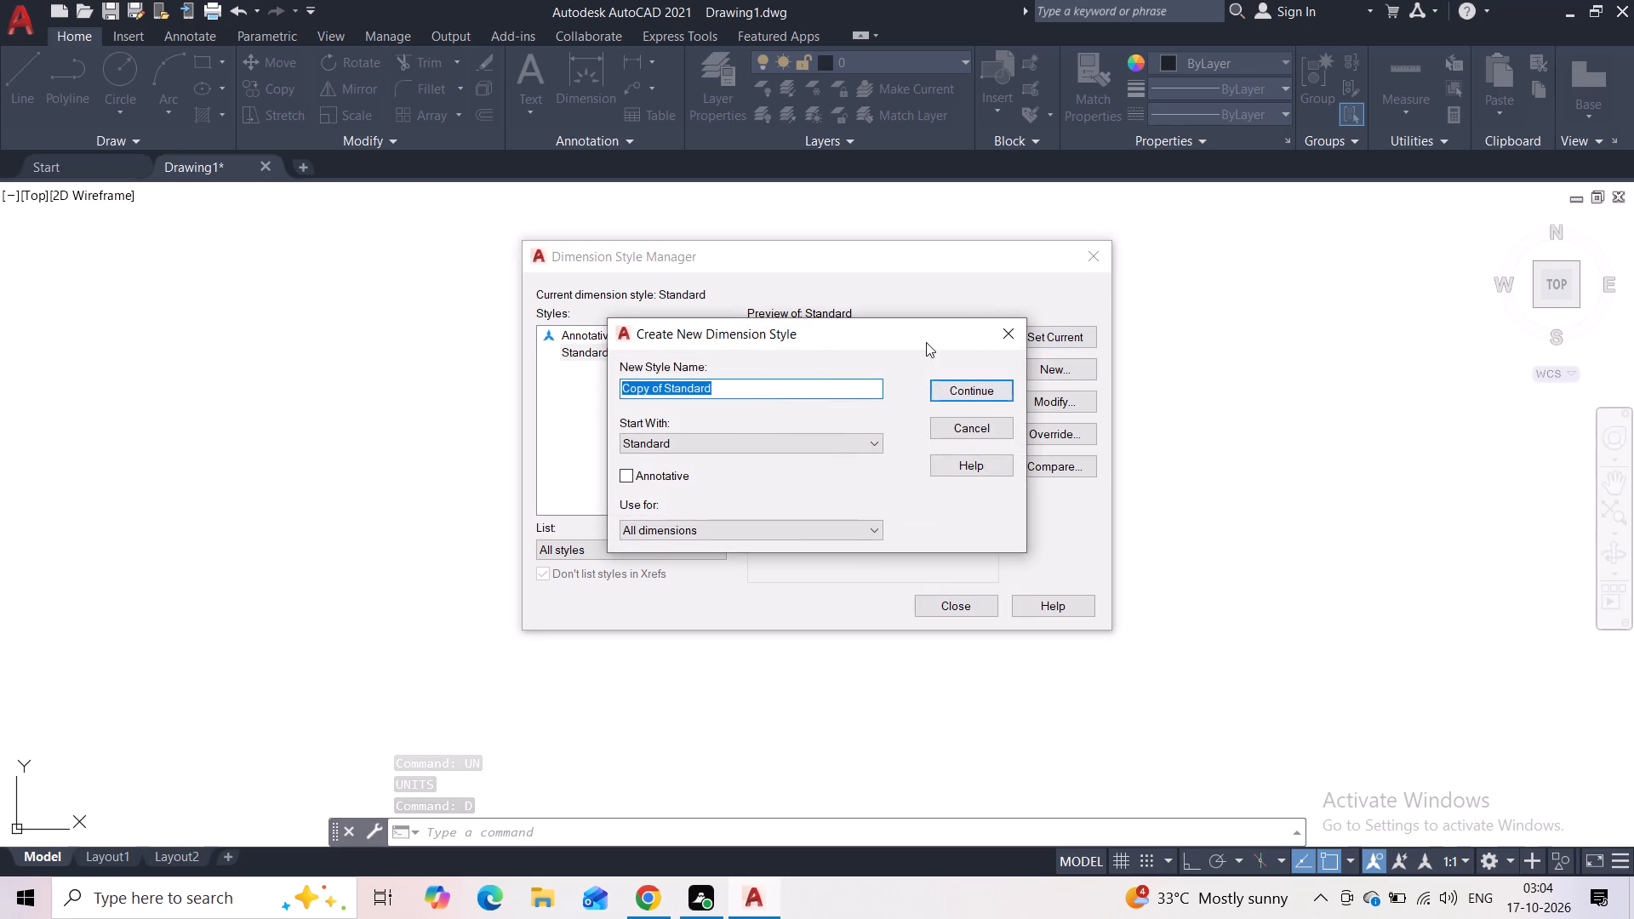
{"action": "left_click", "coordinate": [994, 330]}
{"action": "left_click", "coordinate": [1057, 393]}
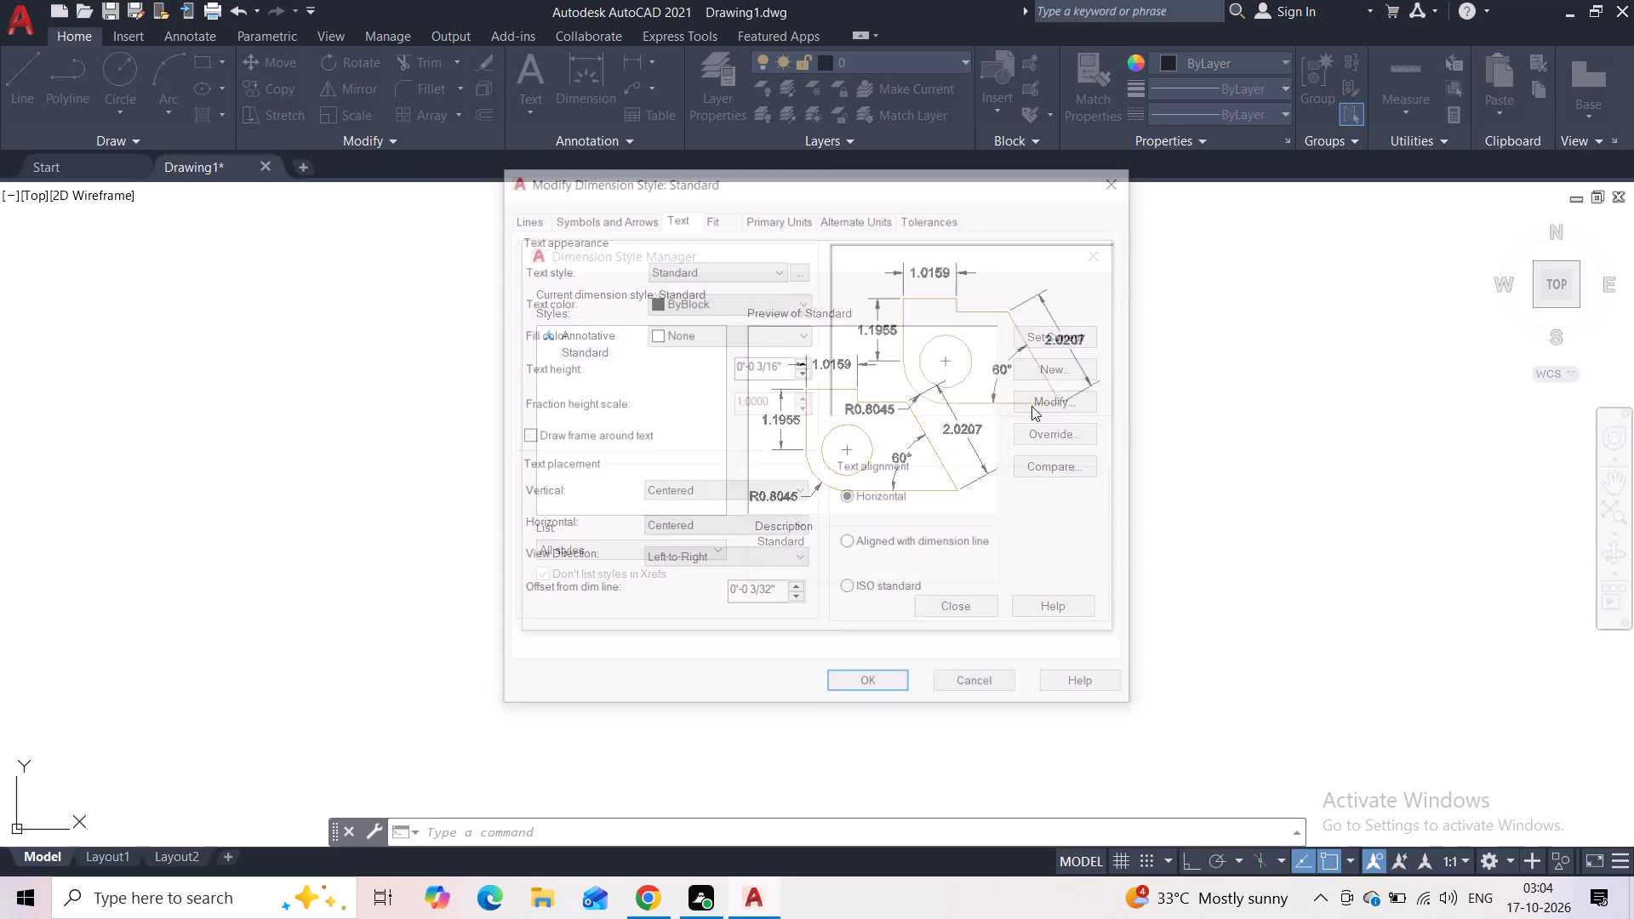
{"action": "left_click", "coordinate": [765, 213]}
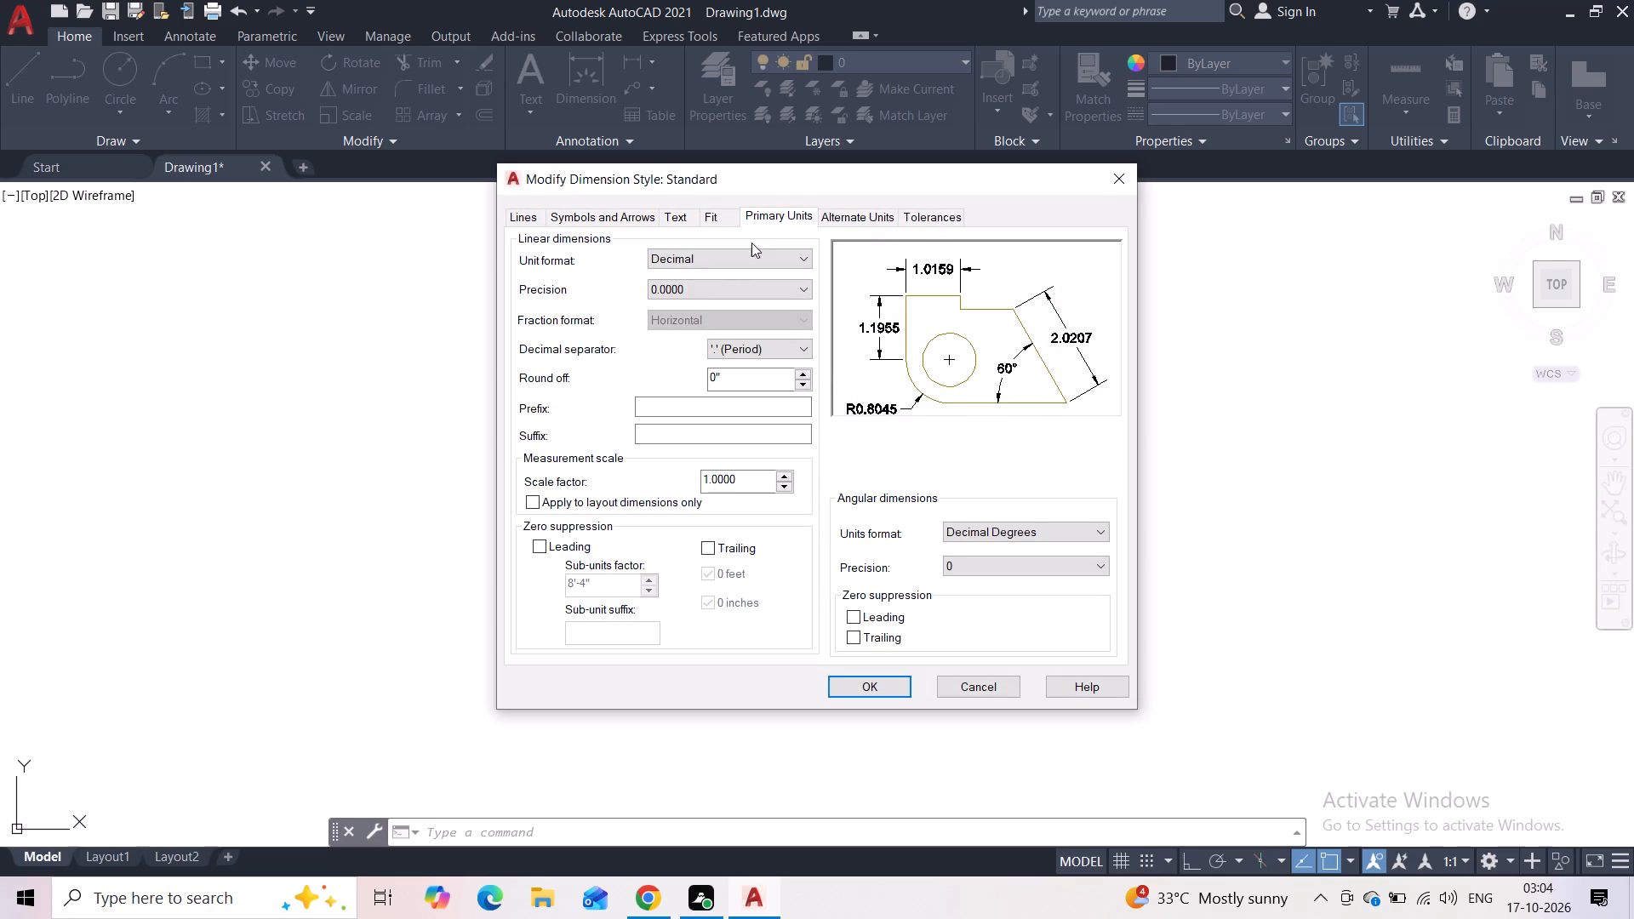
{"action": "left_click", "coordinate": [736, 255]}
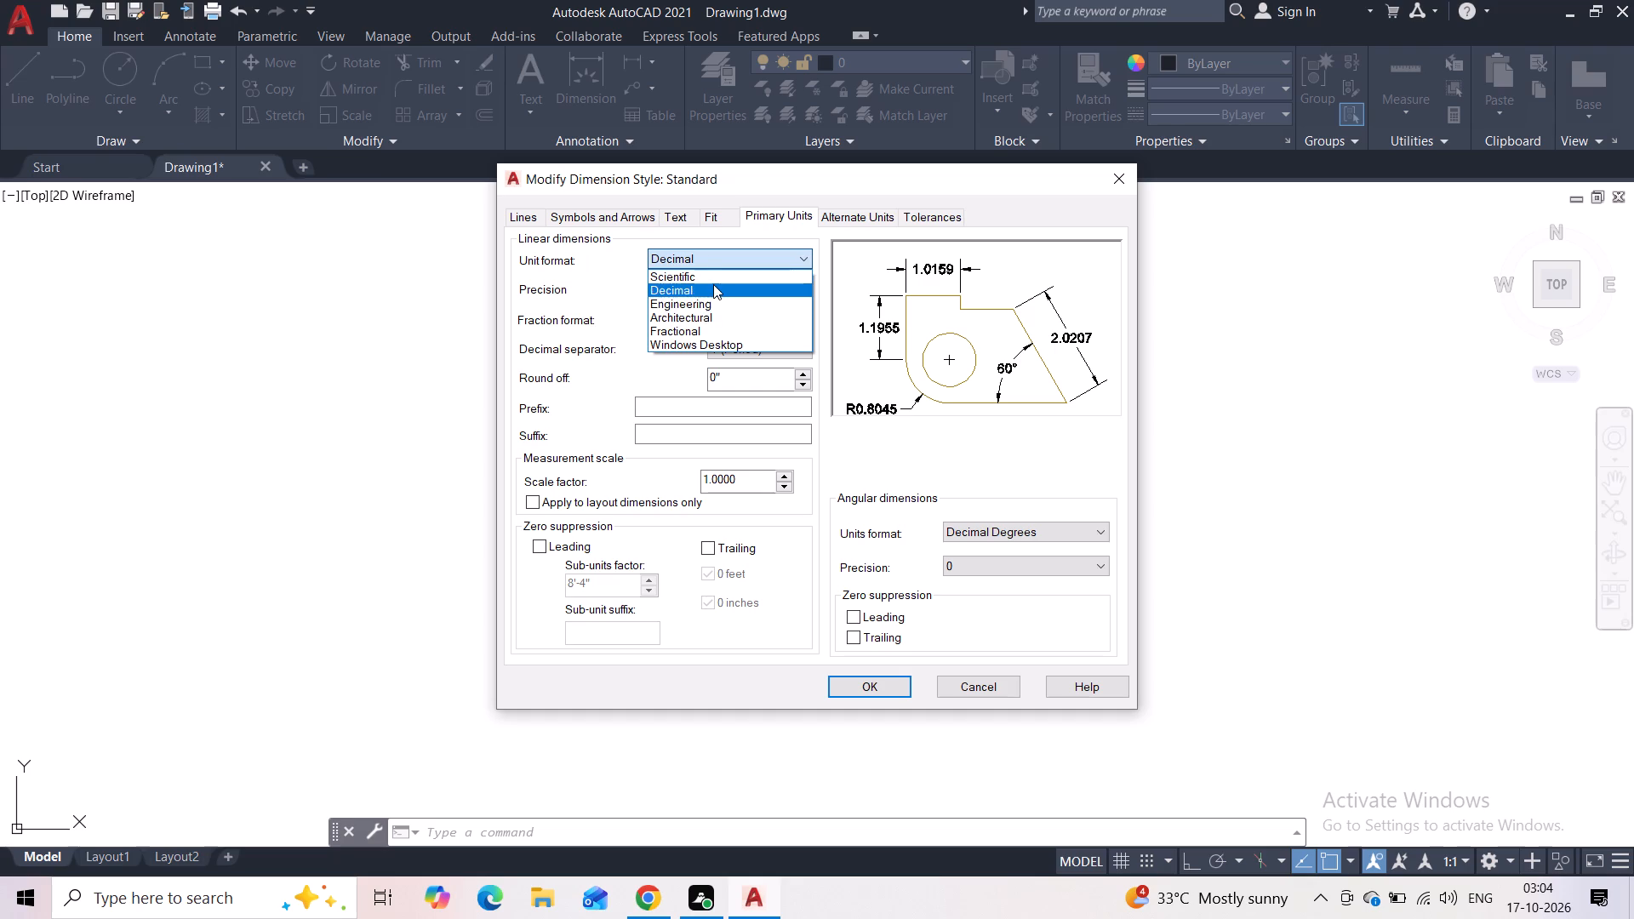
{"action": "left_click", "coordinate": [711, 317]}
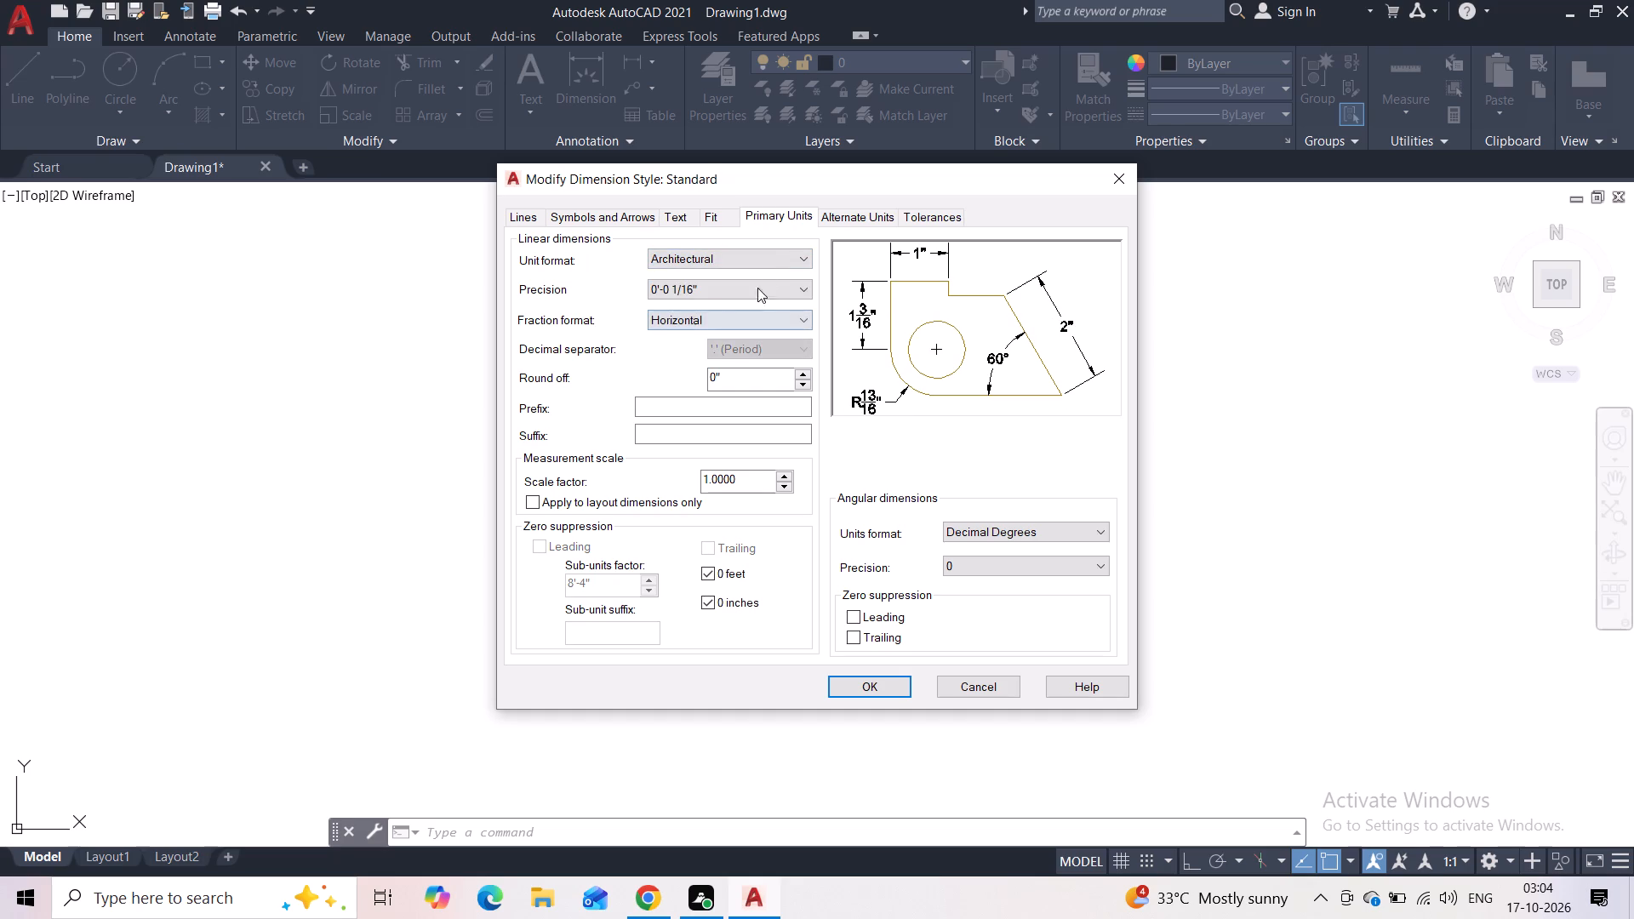
Set the Standard dimension style's text height to 0'-2 11/16" and make the style current.
{"action": "left_click", "coordinate": [728, 219]}
{"action": "left_click", "coordinate": [678, 223]}
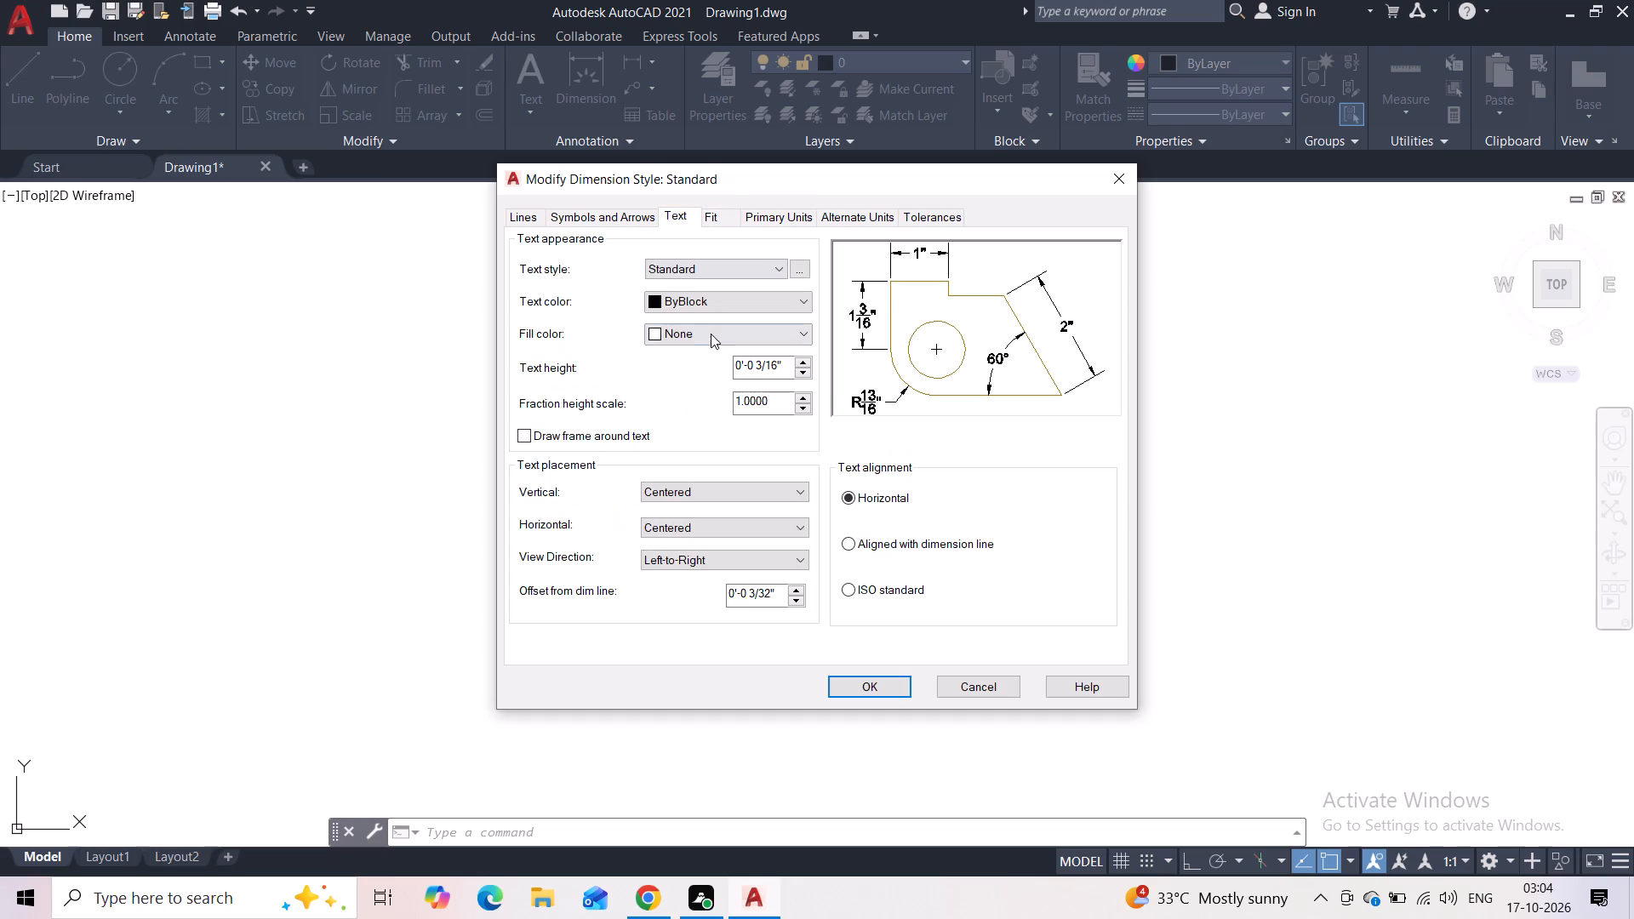
{"action": "left_click", "coordinate": [803, 362]}
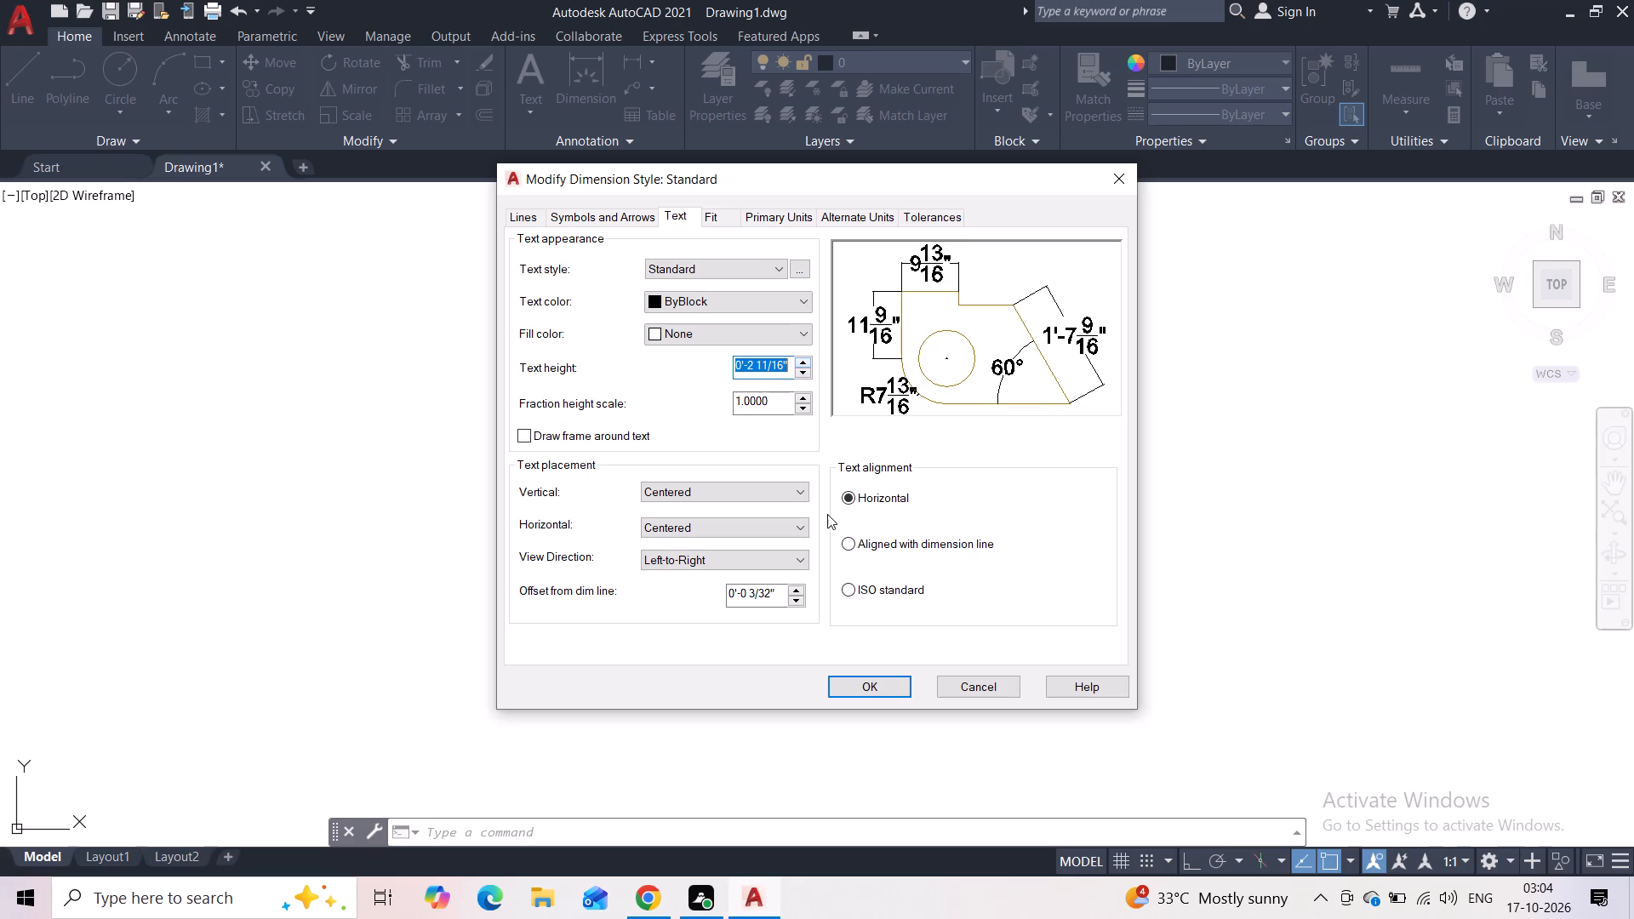
{"action": "left_click", "coordinate": [872, 685]}
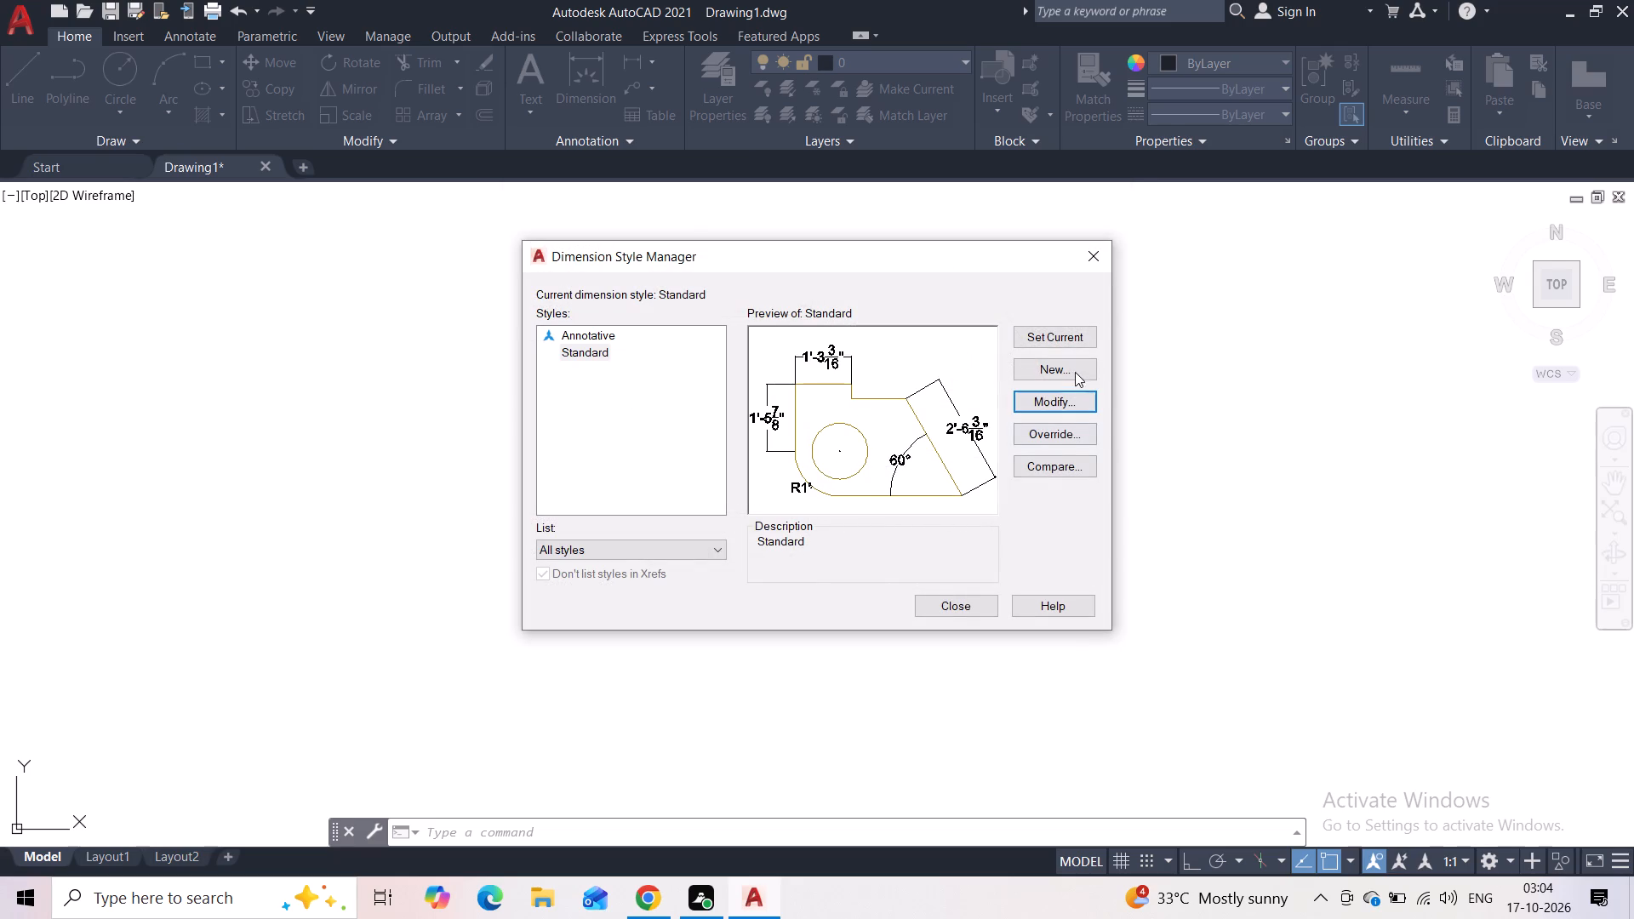
{"action": "left_click", "coordinate": [1069, 343]}
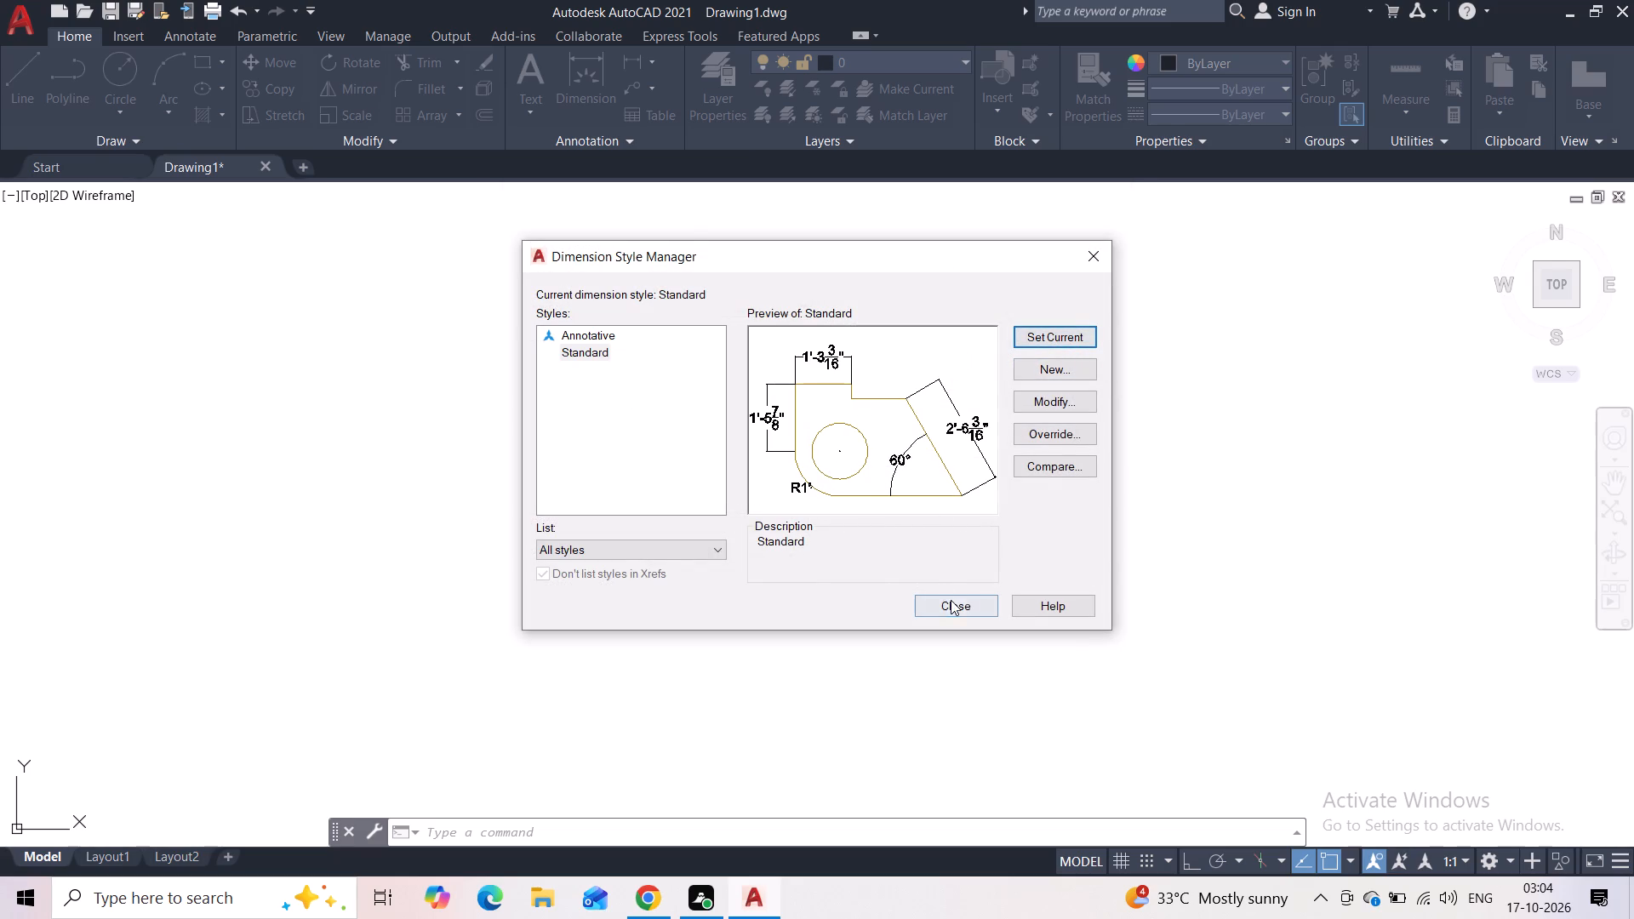
{"action": "left_click", "coordinate": [951, 600]}
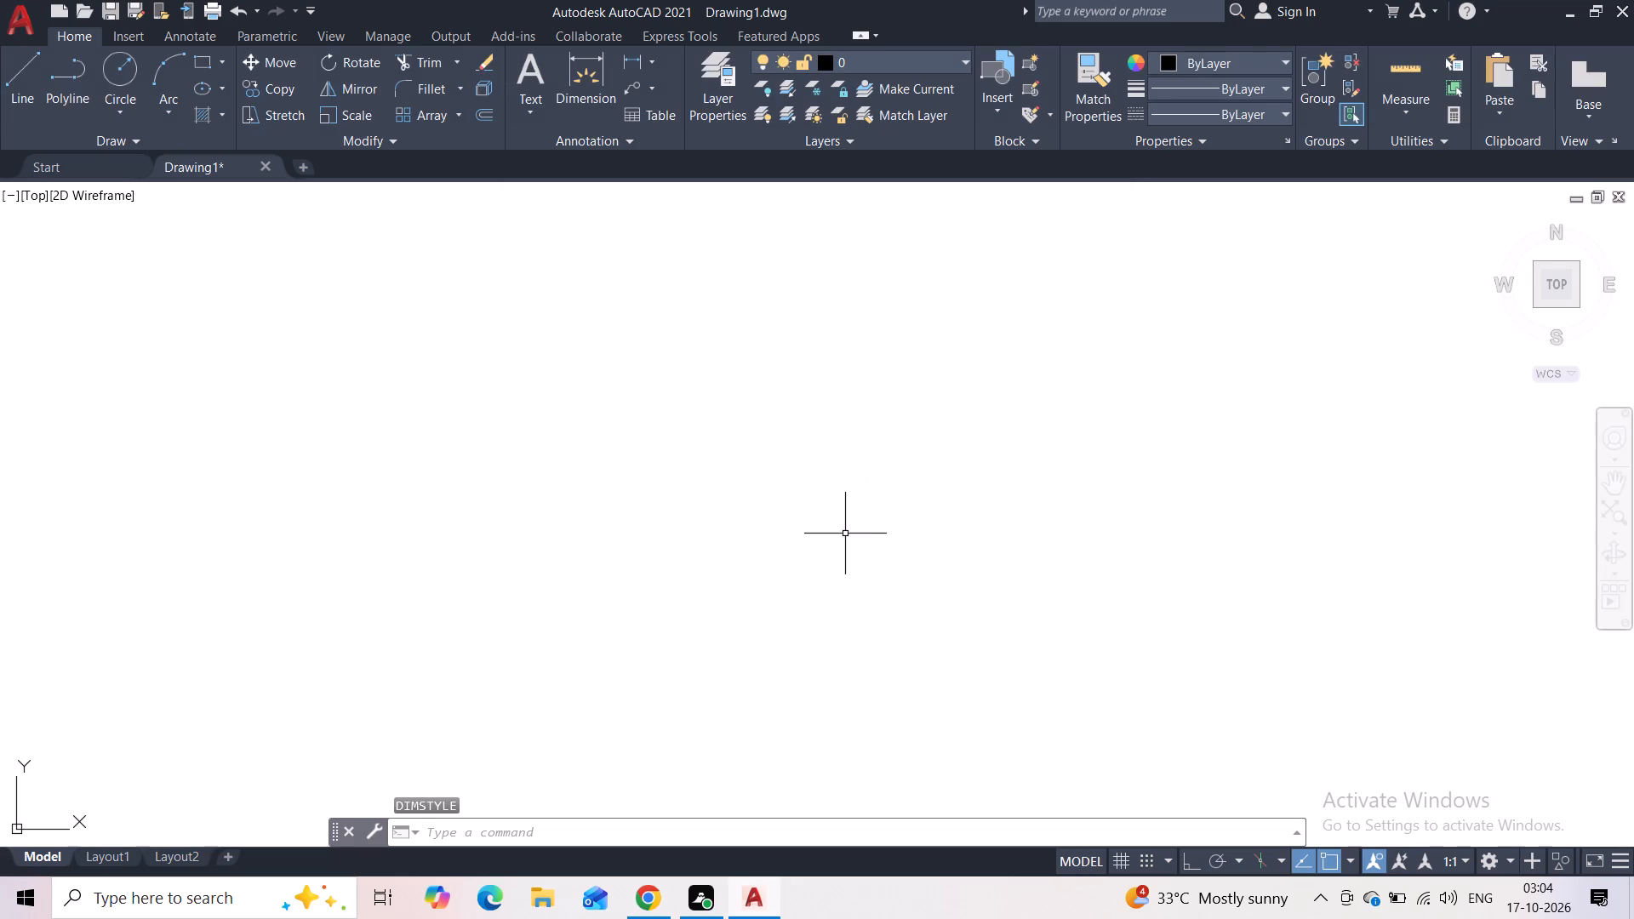
With Ortho on, draw a horizontal baseline about 54'-9" long near the bottom of the drawing.
{"action": "left_click", "coordinate": [23, 92]}
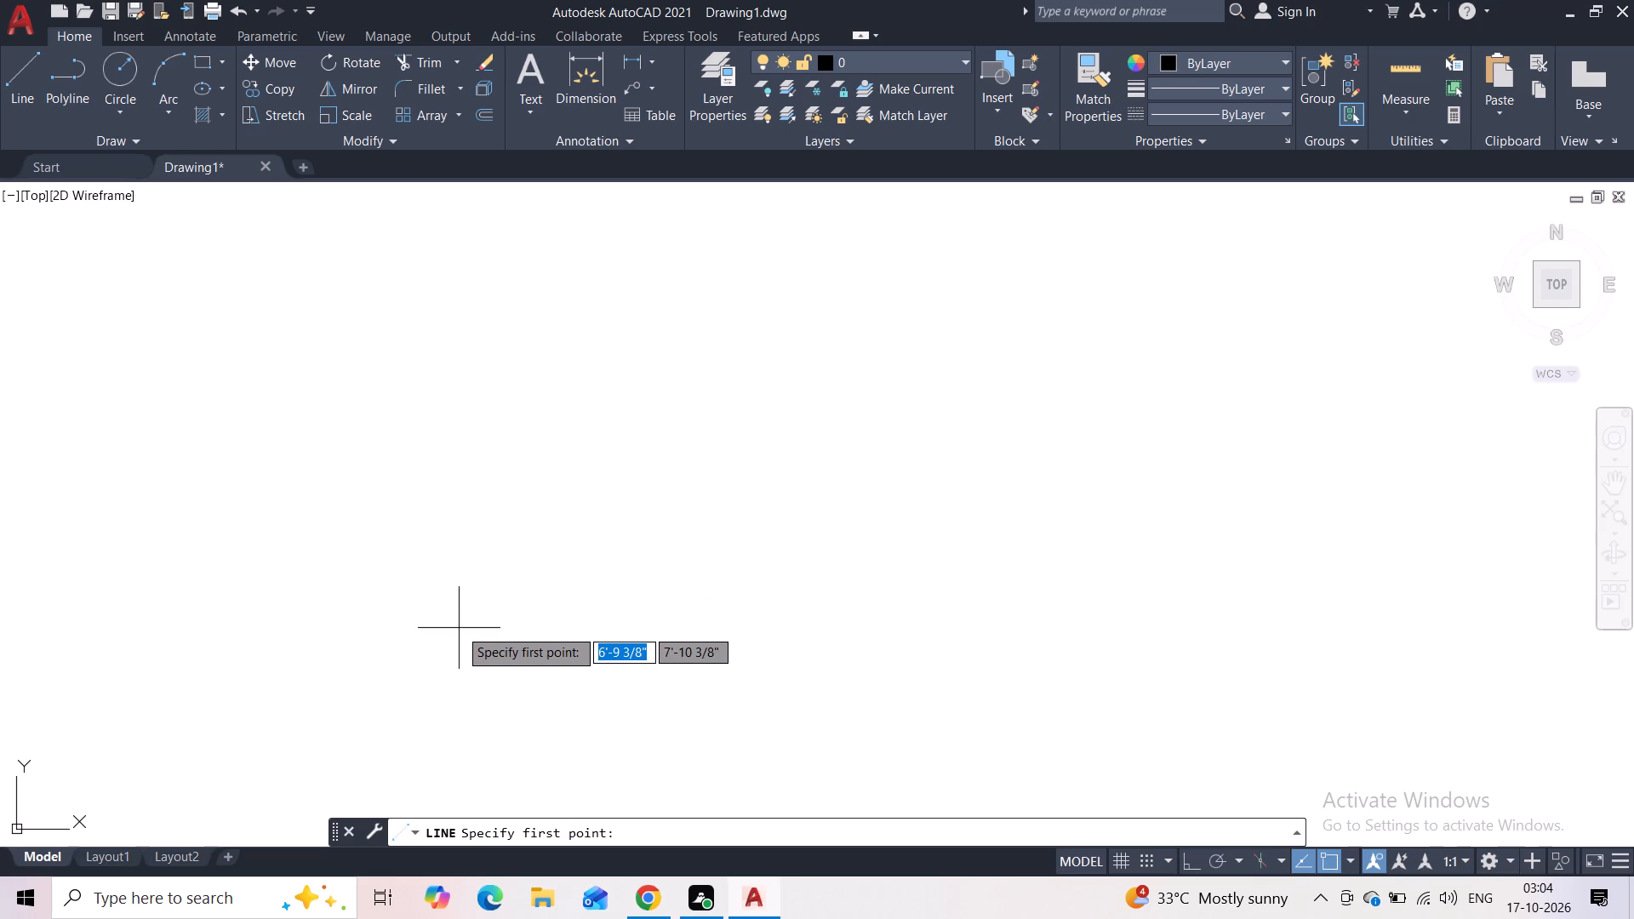
{"action": "left_click", "coordinate": [414, 664]}
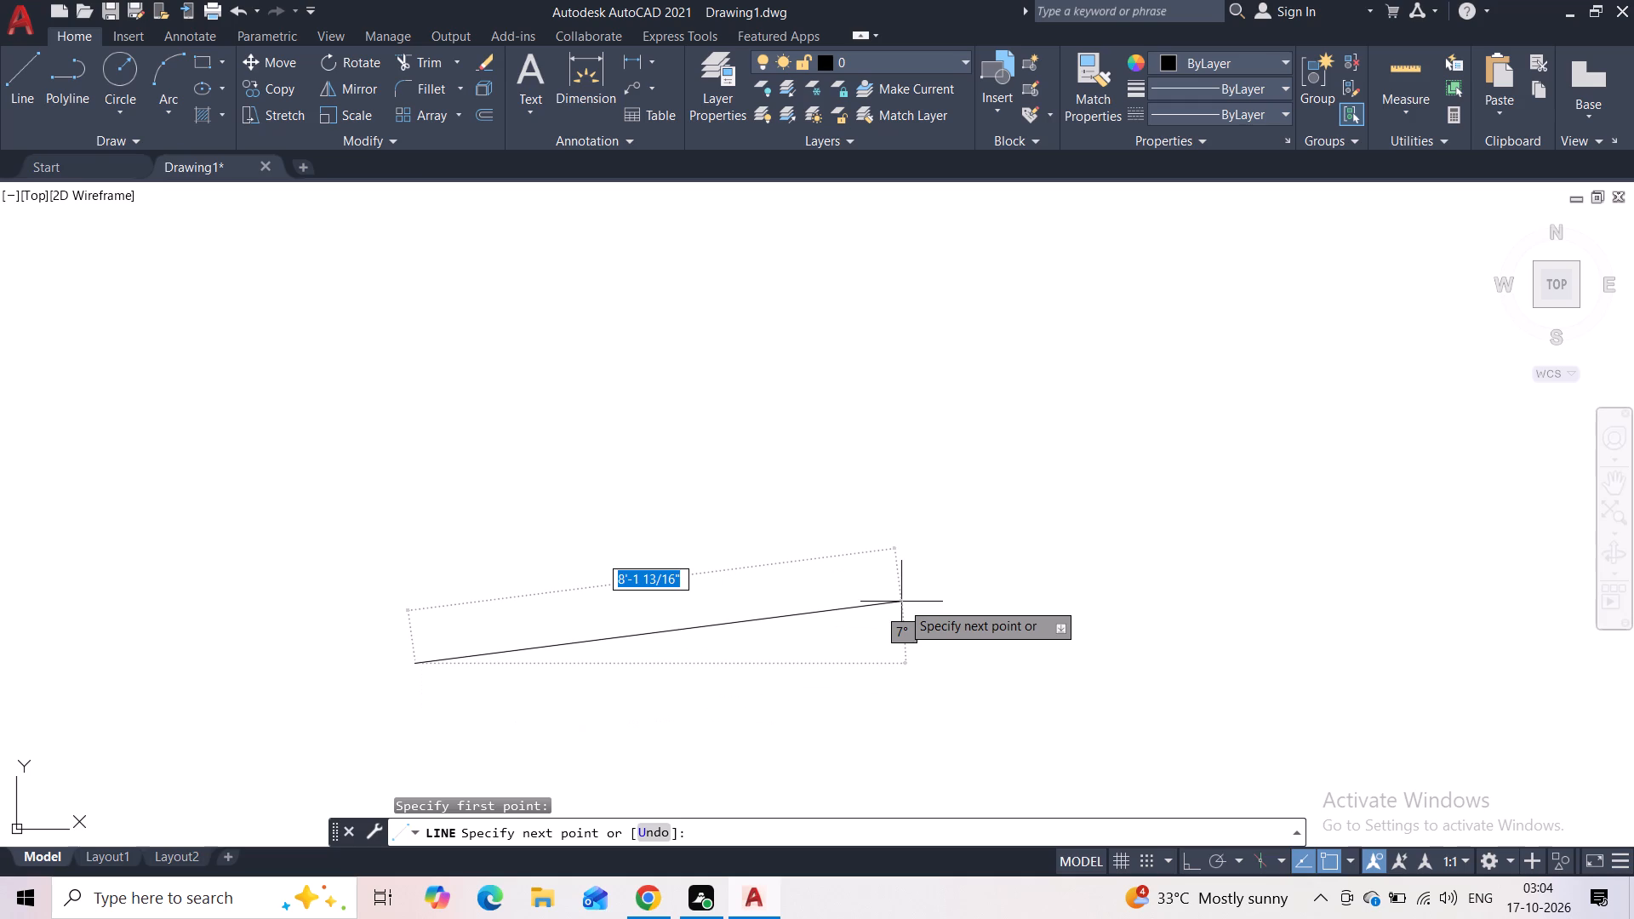
{"action": "key", "text": "F8"}
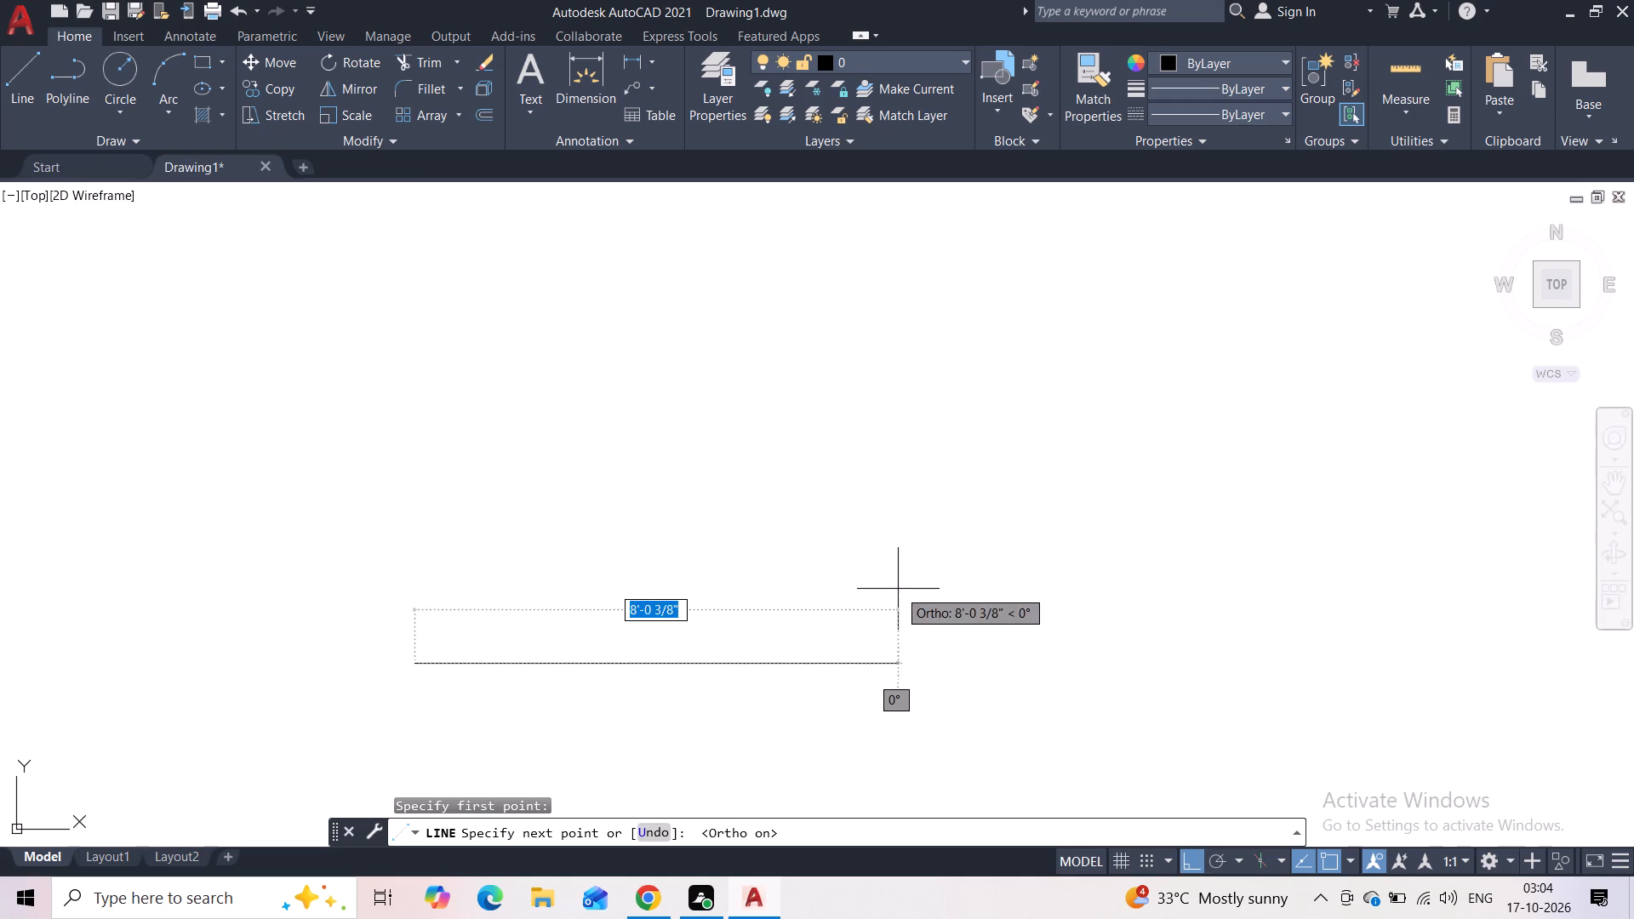
{"action": "scroll", "coordinate": [1238, 618], "scroll_direction": "down", "scroll_amount": 2}
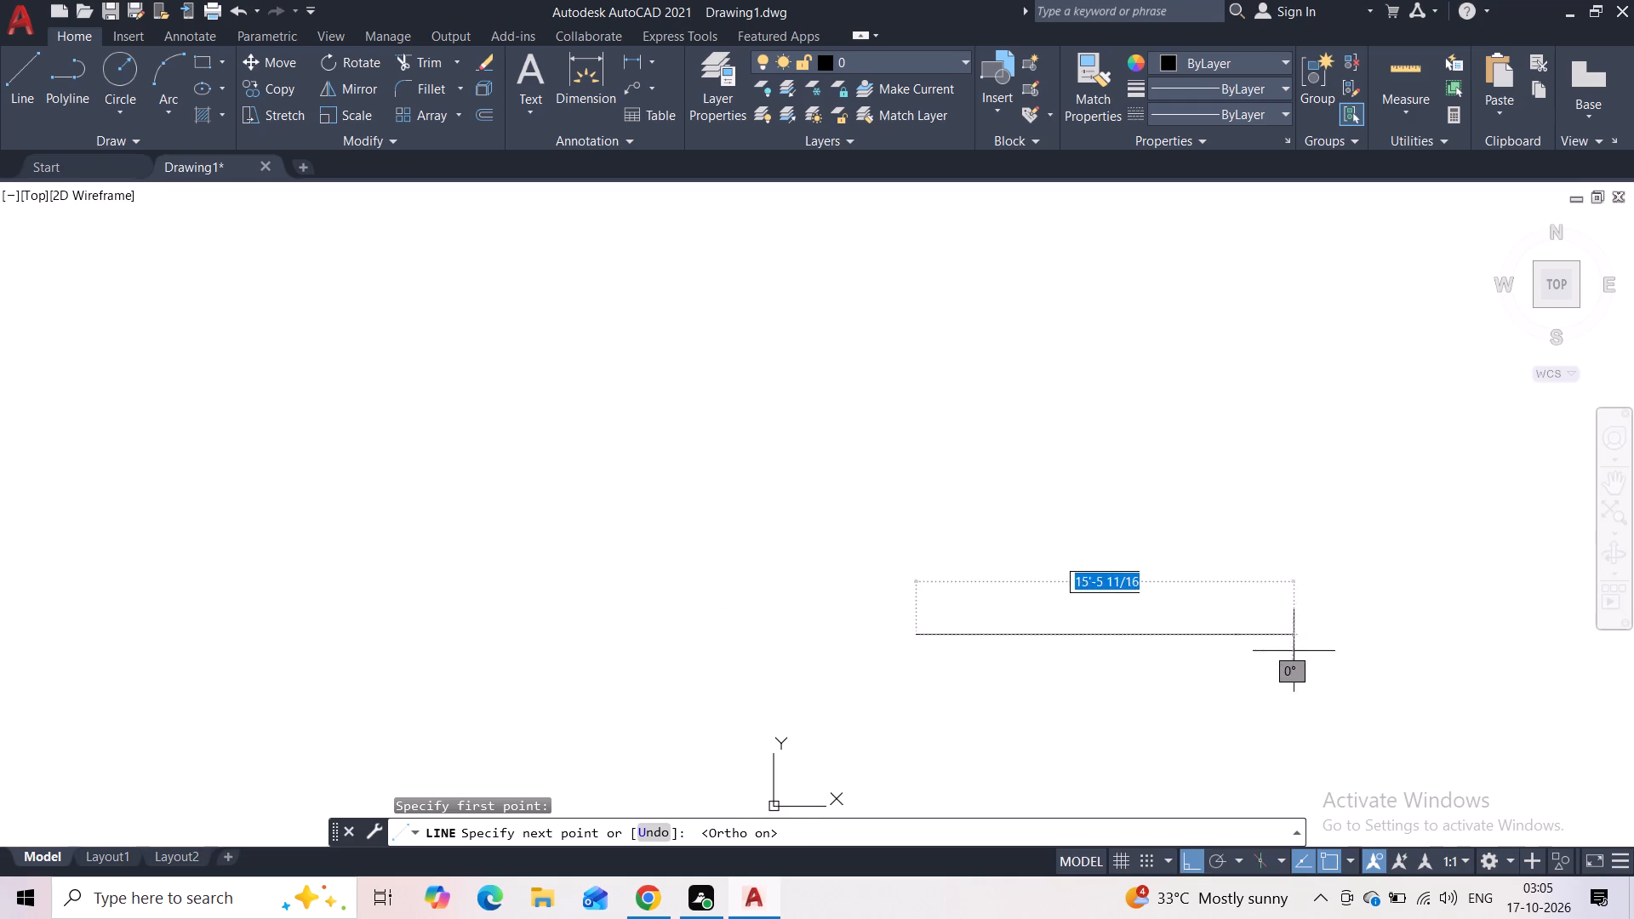
{"action": "middle_click_drag", "start_coordinate": [1351, 655], "coordinate": [1054, 727]}
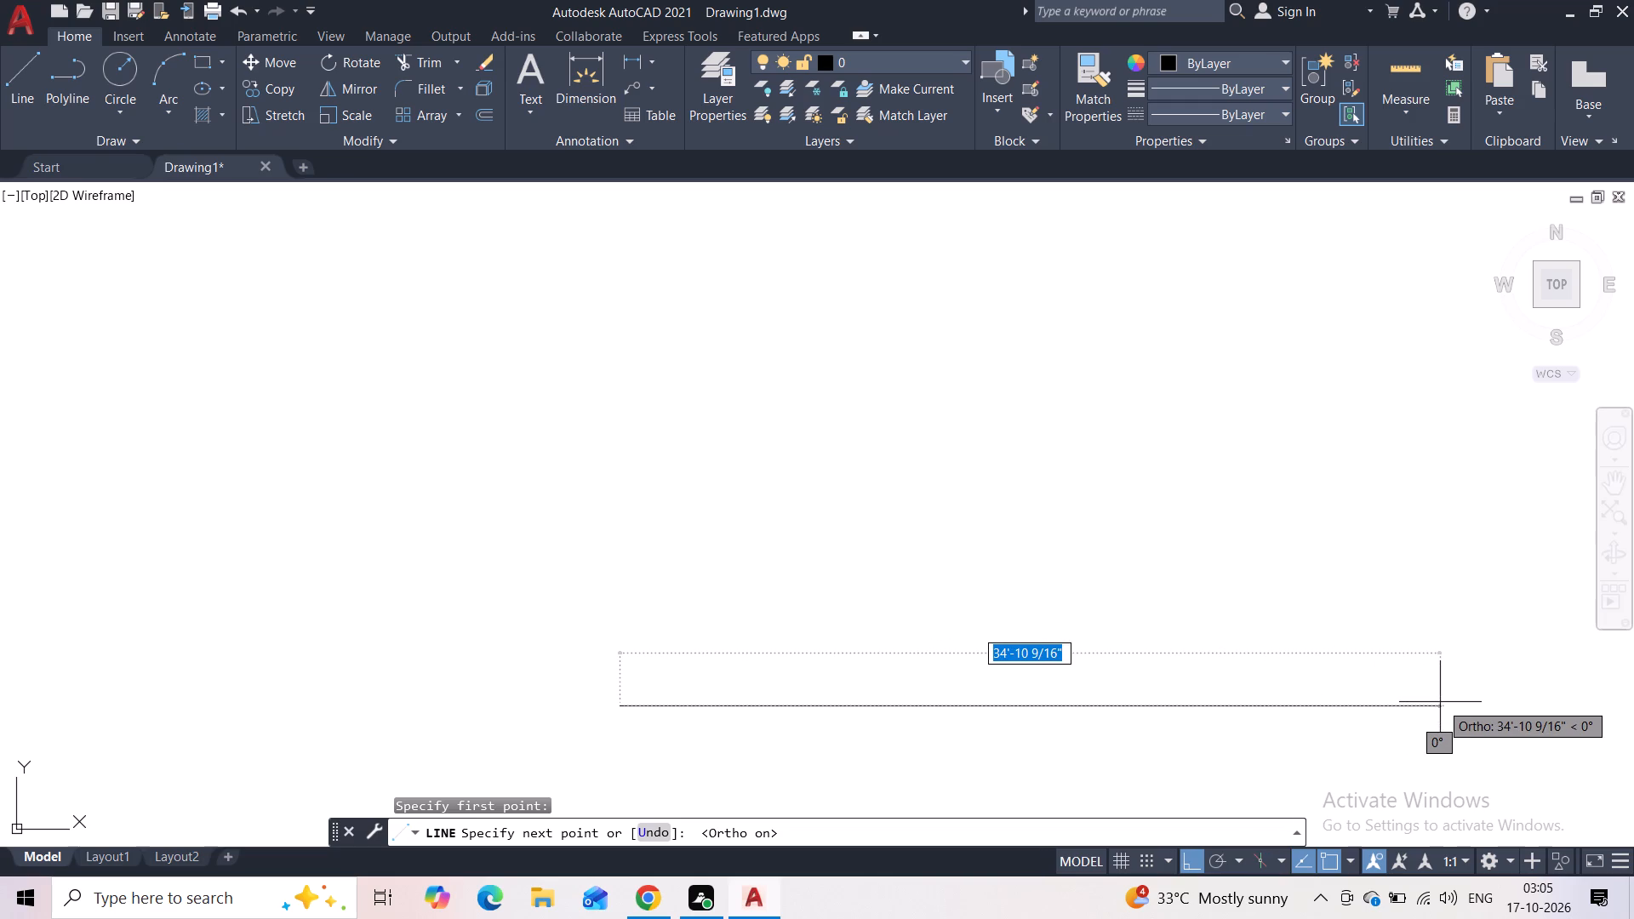
{"action": "middle_click_drag", "start_coordinate": [1440, 703], "coordinate": [1069, 670]}
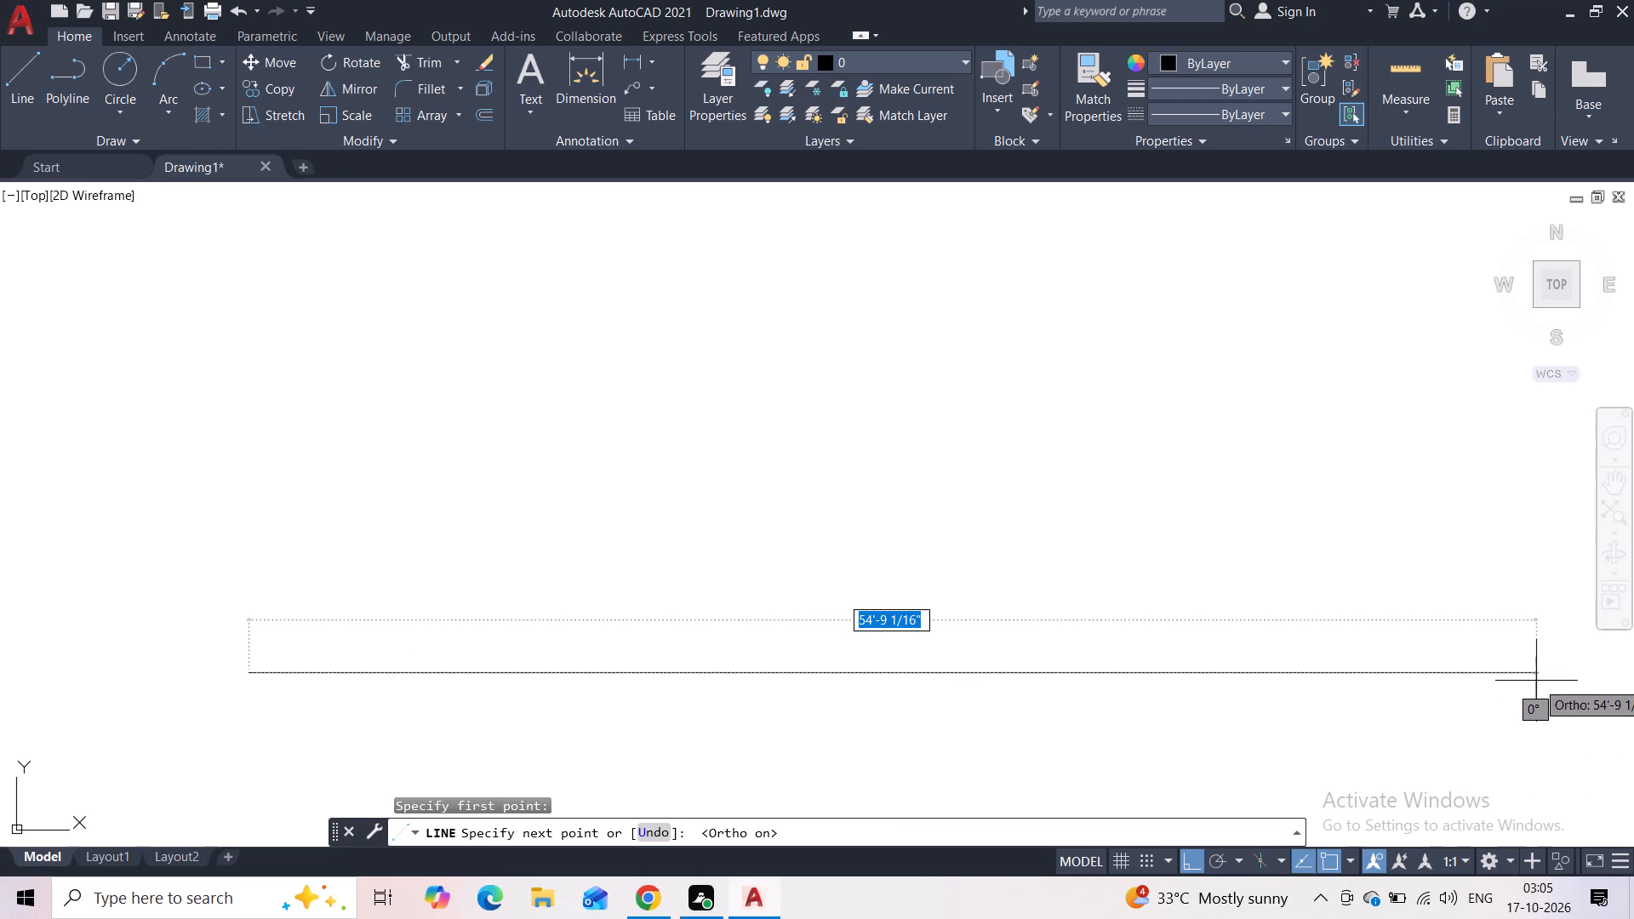
{"action": "left_click", "coordinate": [1536, 681]}
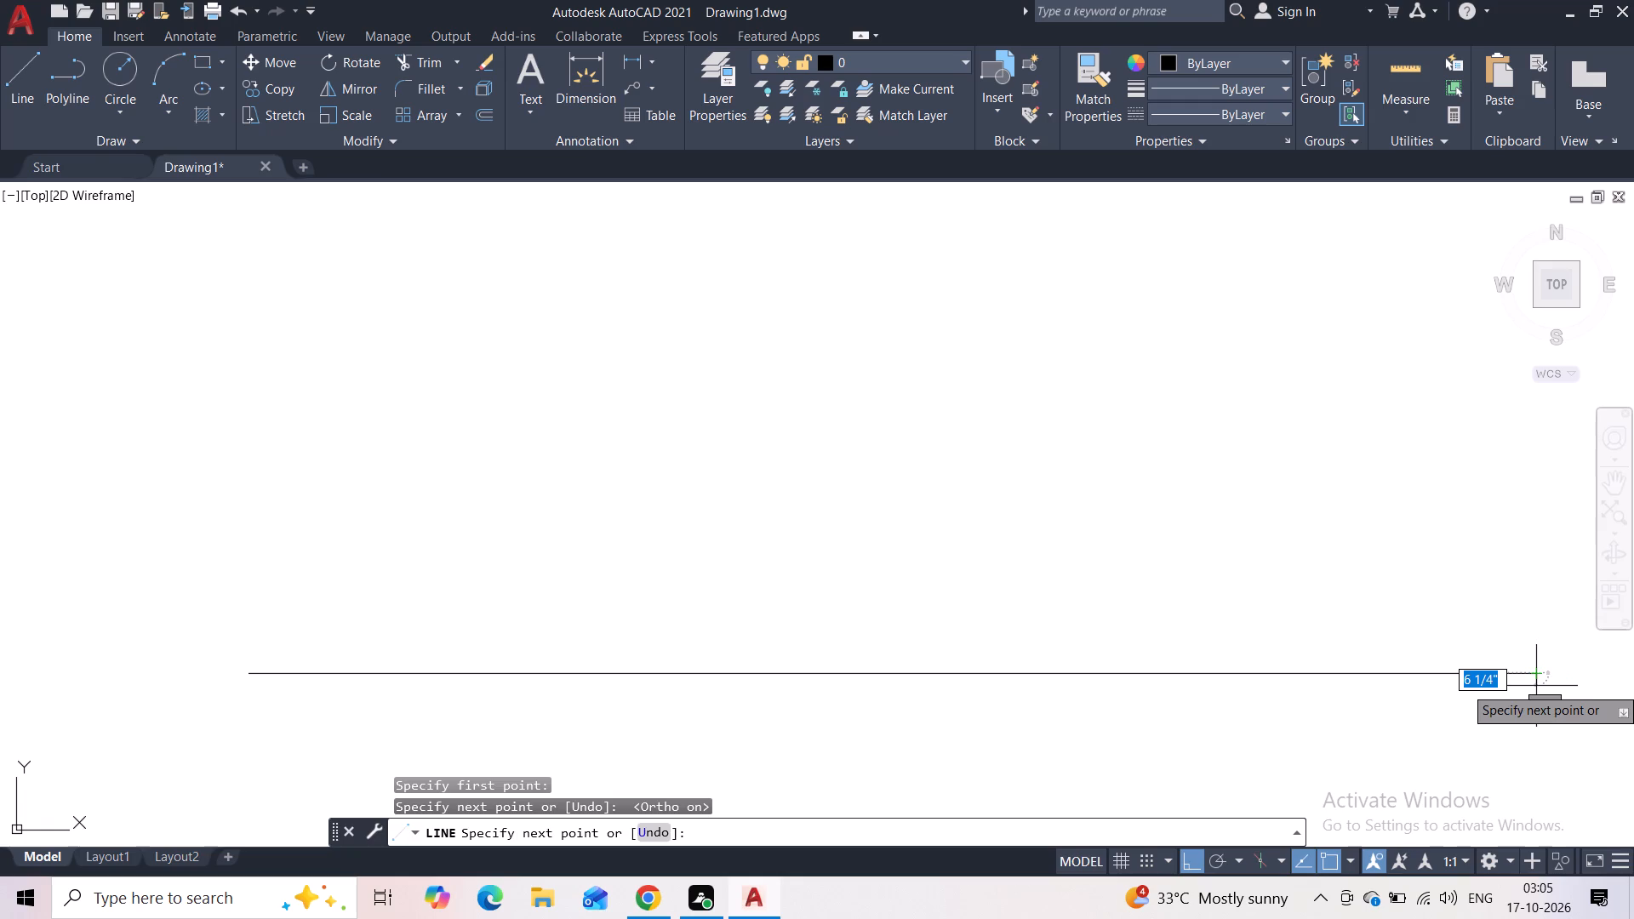
{"action": "key", "text": "Escape"}
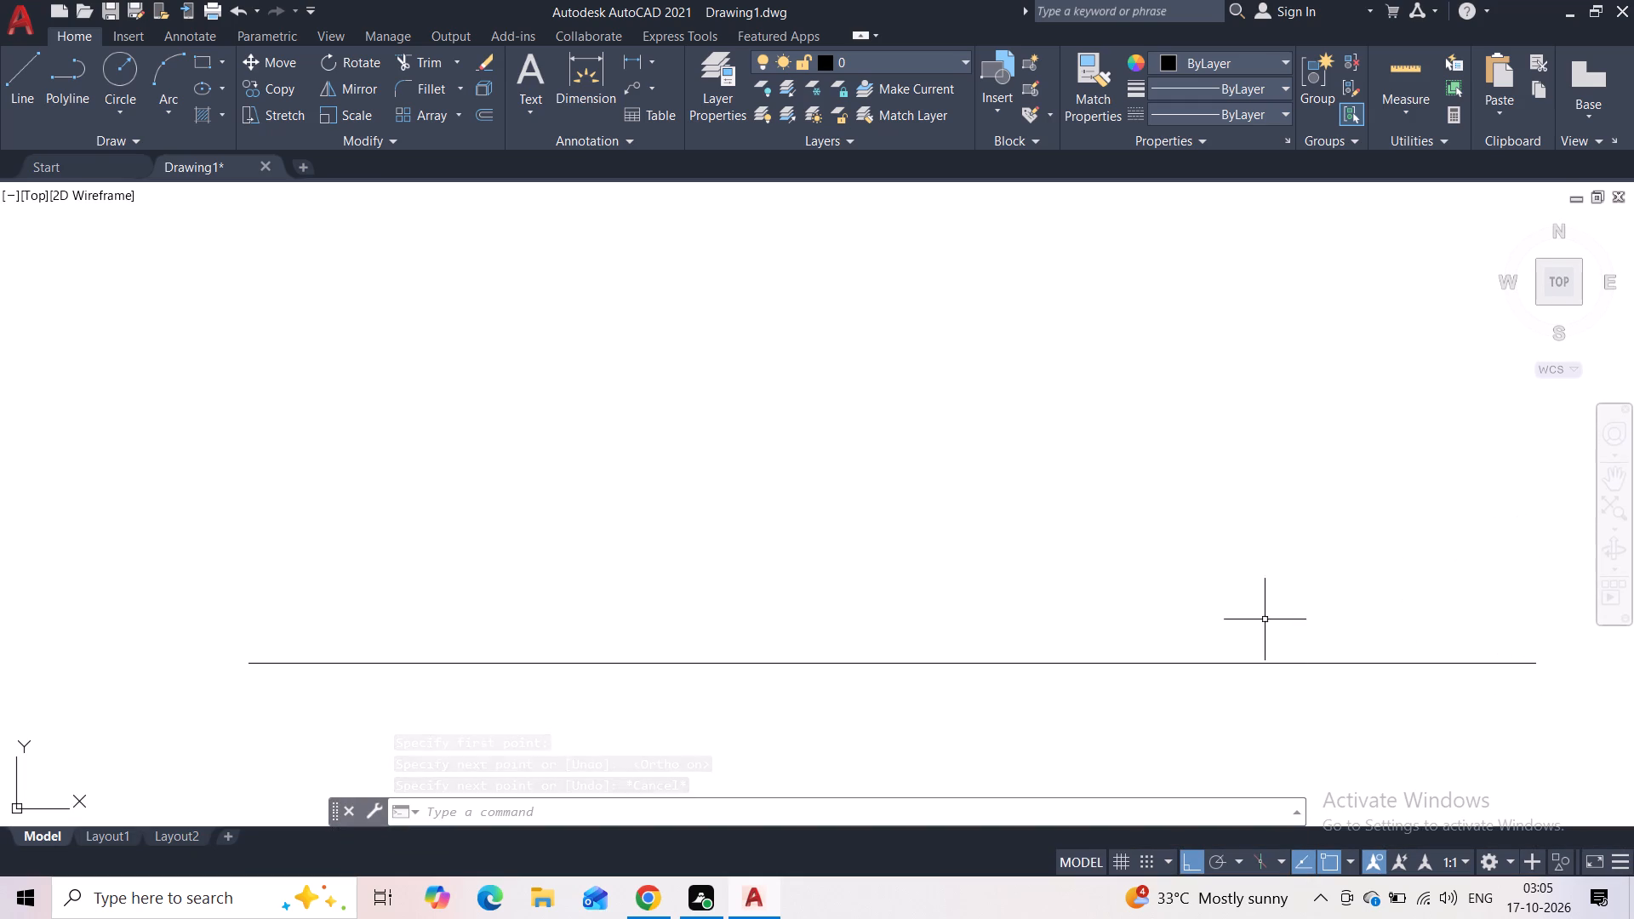
Draw a 12' vertical line up from the baseline's left end, ending in a short horizontal tick to the right.
{"action": "left_click", "coordinate": [0, 90]}
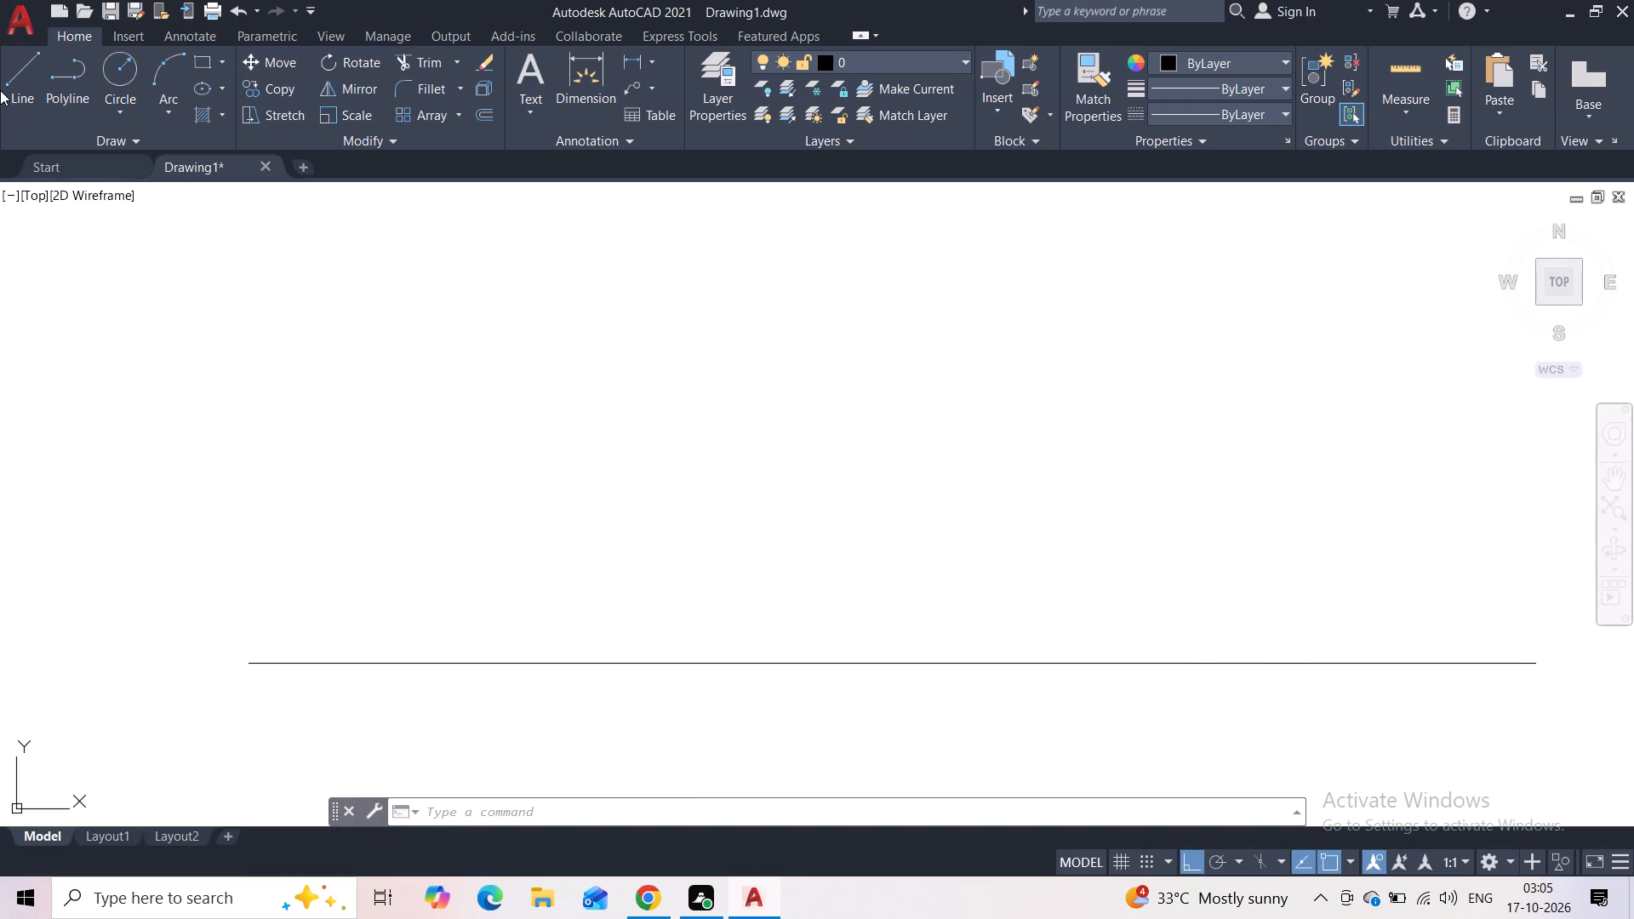
{"action": "left_click", "coordinate": [10, 75]}
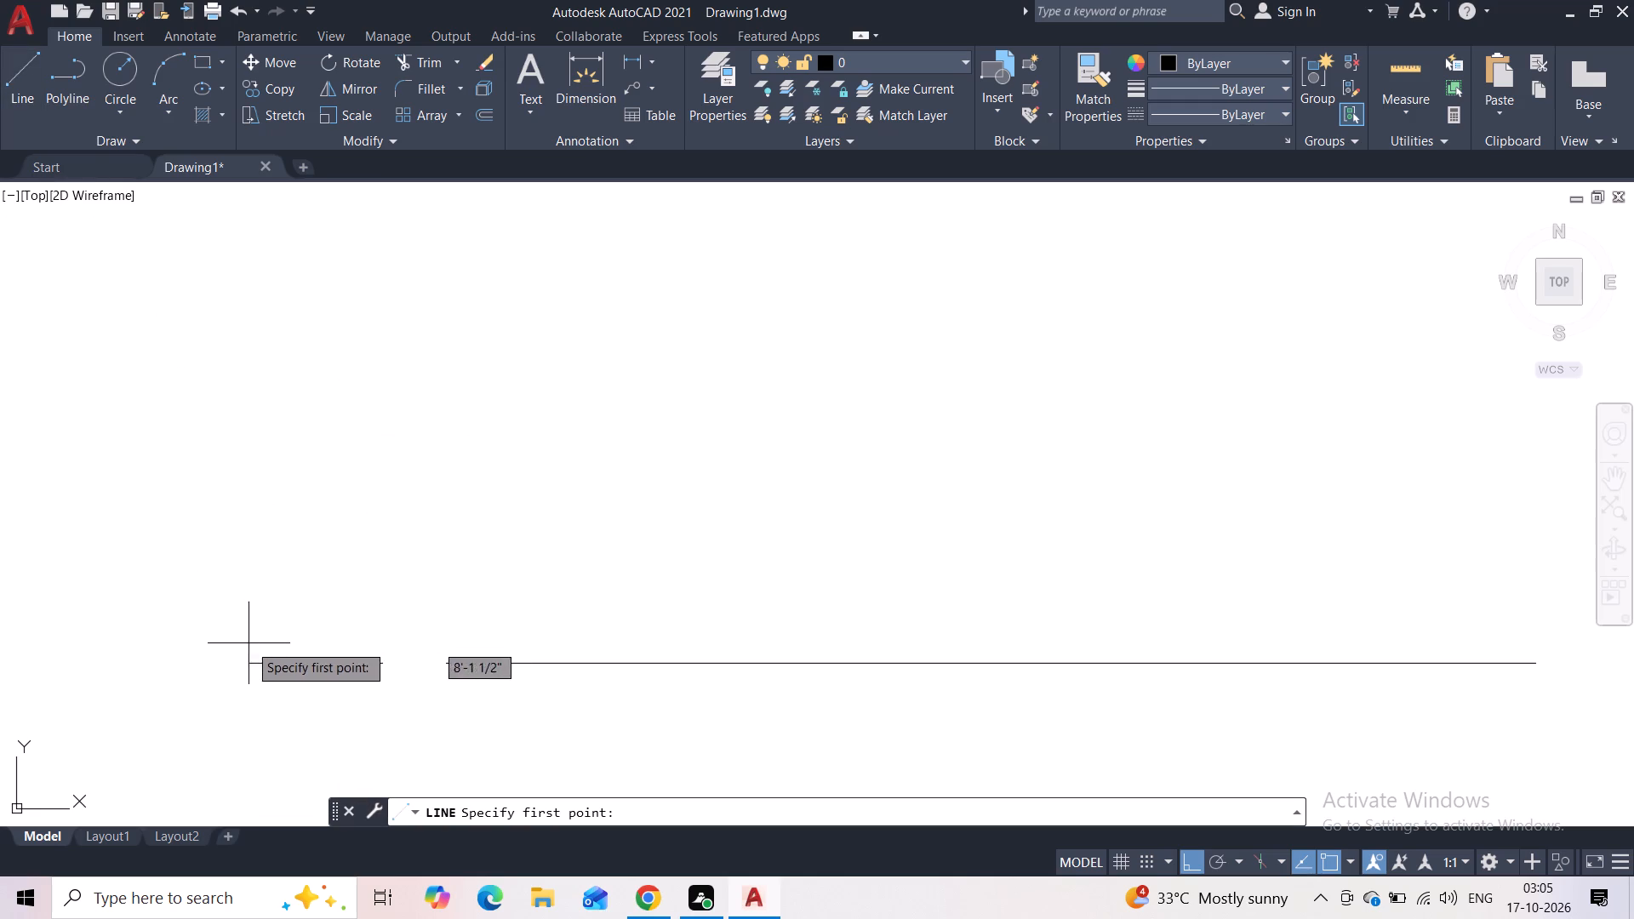
{"action": "left_click", "coordinate": [249, 664]}
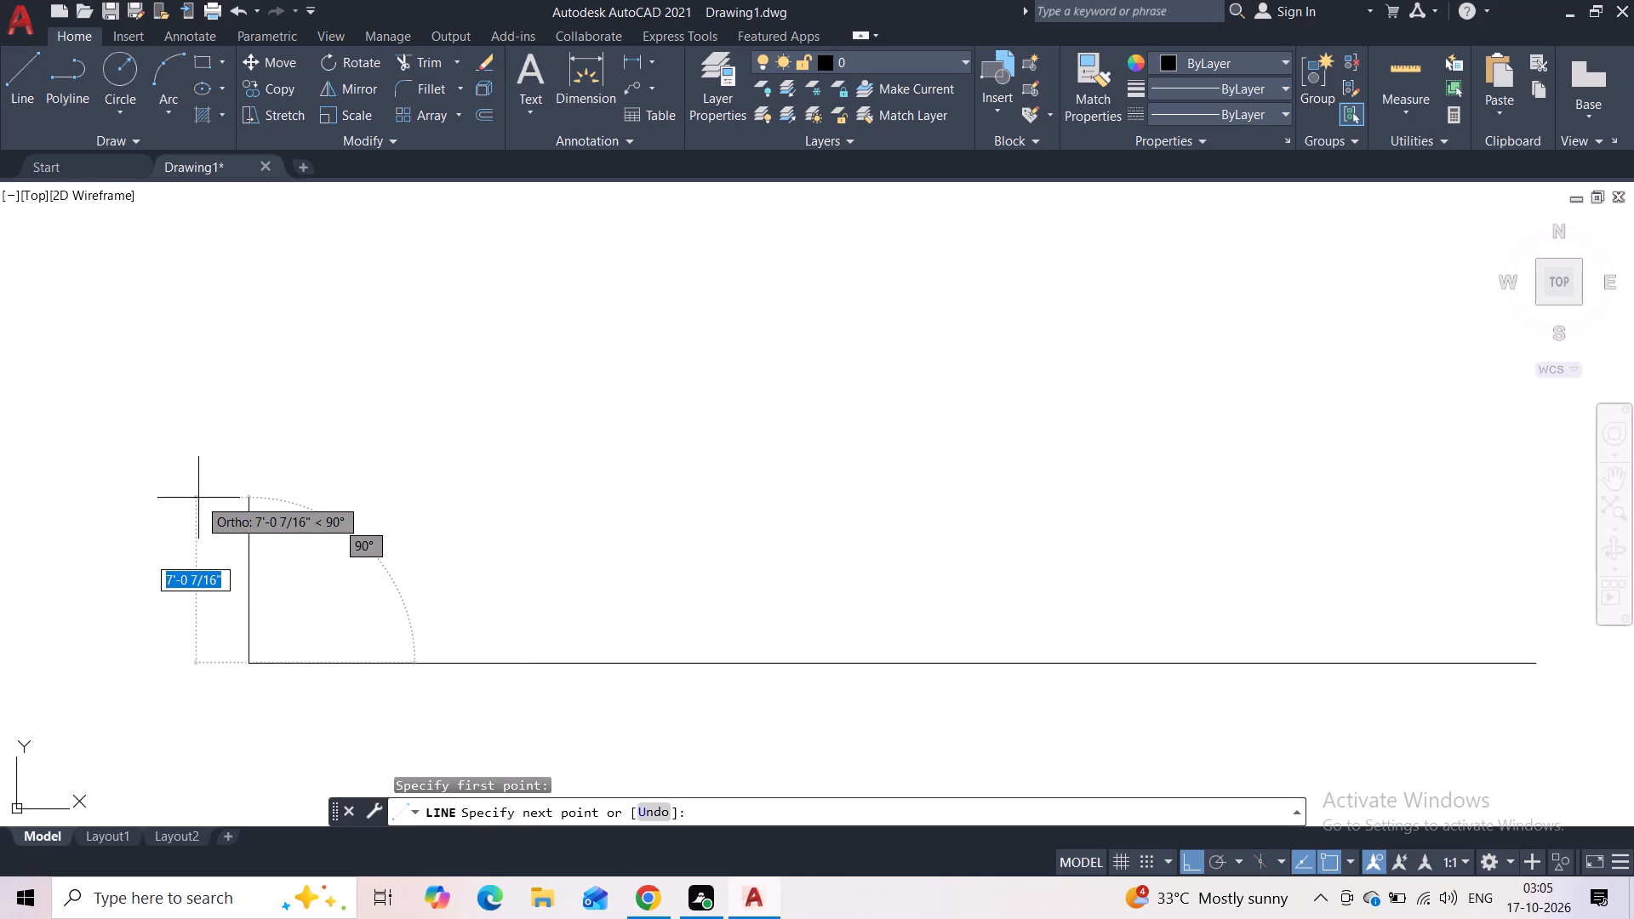
{"action": "type", "text": "24"}
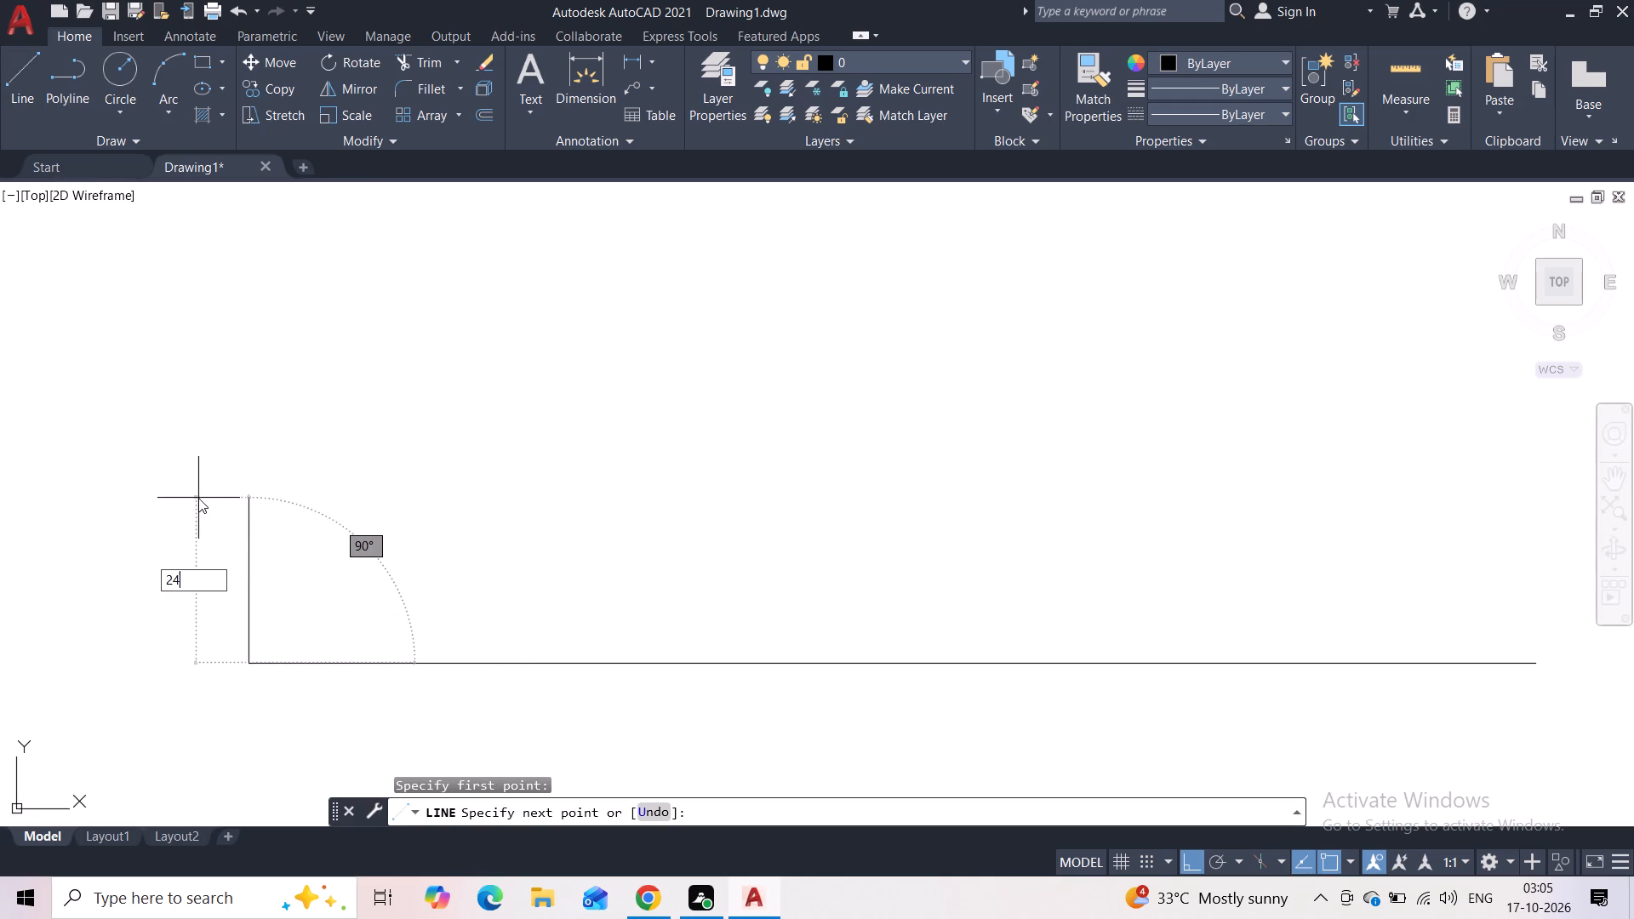
{"action": "key", "text": "apostrophe"}
{"action": "key", "text": "BackSpace"}
{"action": "key", "text": "BackSpace"}
{"action": "key", "text": "BackSpace"}
{"action": "type", "text": "12"}
{"action": "key", "text": "apostrophe"}
{"action": "key", "text": "Return"}
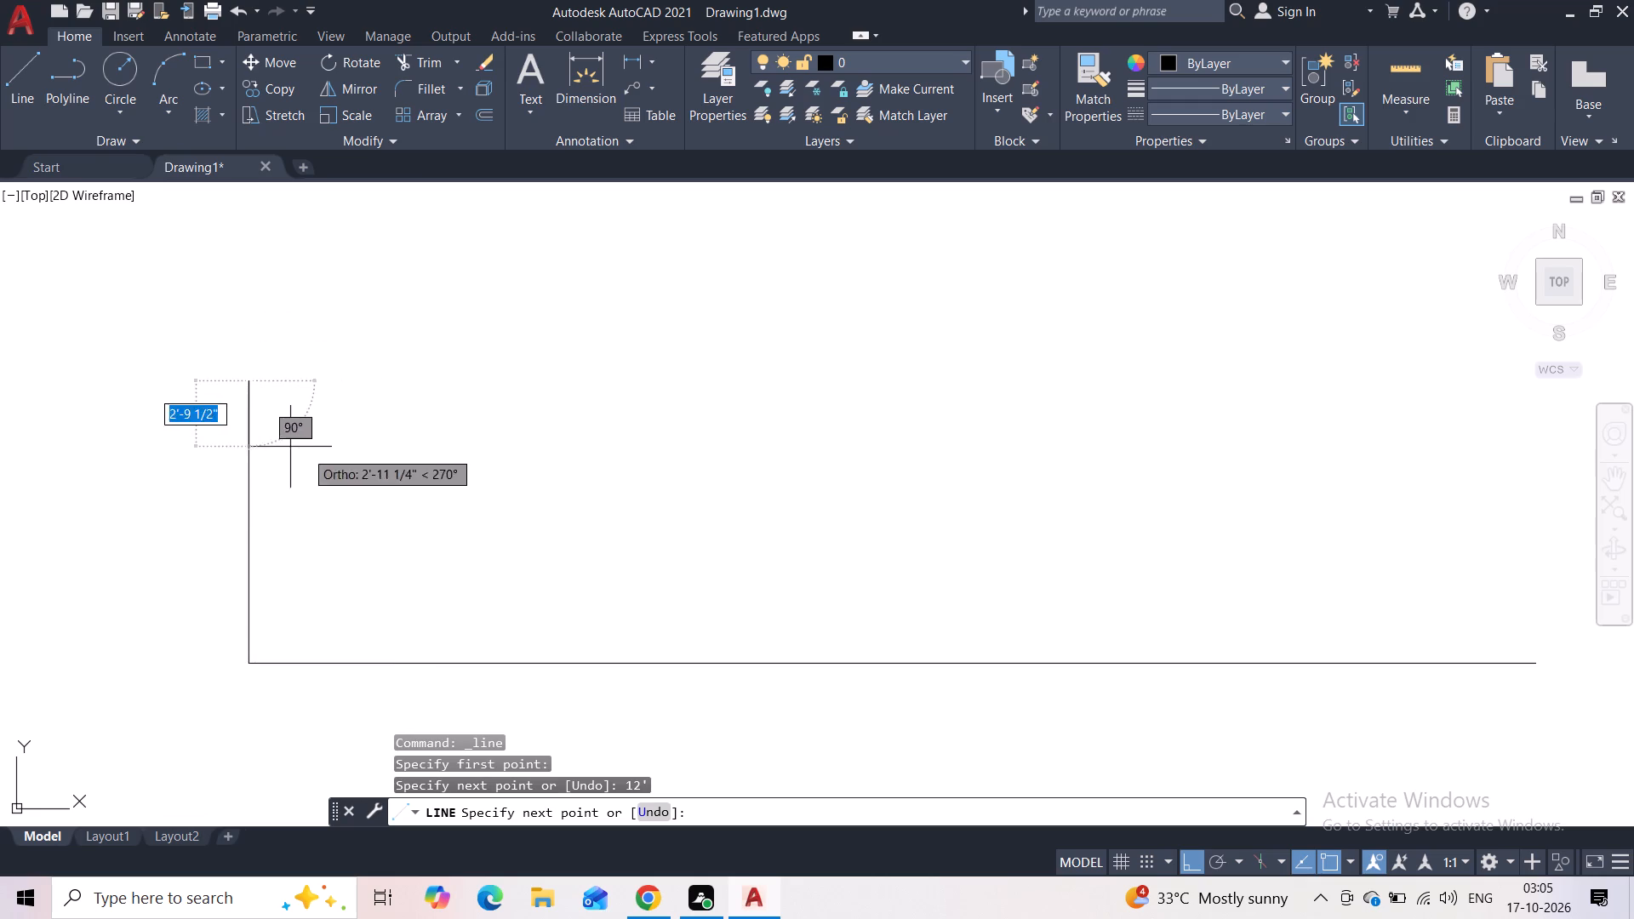
{"action": "middle_click_drag", "start_coordinate": [351, 442], "coordinate": [321, 553]}
{"action": "left_click", "coordinate": [266, 500]}
{"action": "key", "text": "Escape"}
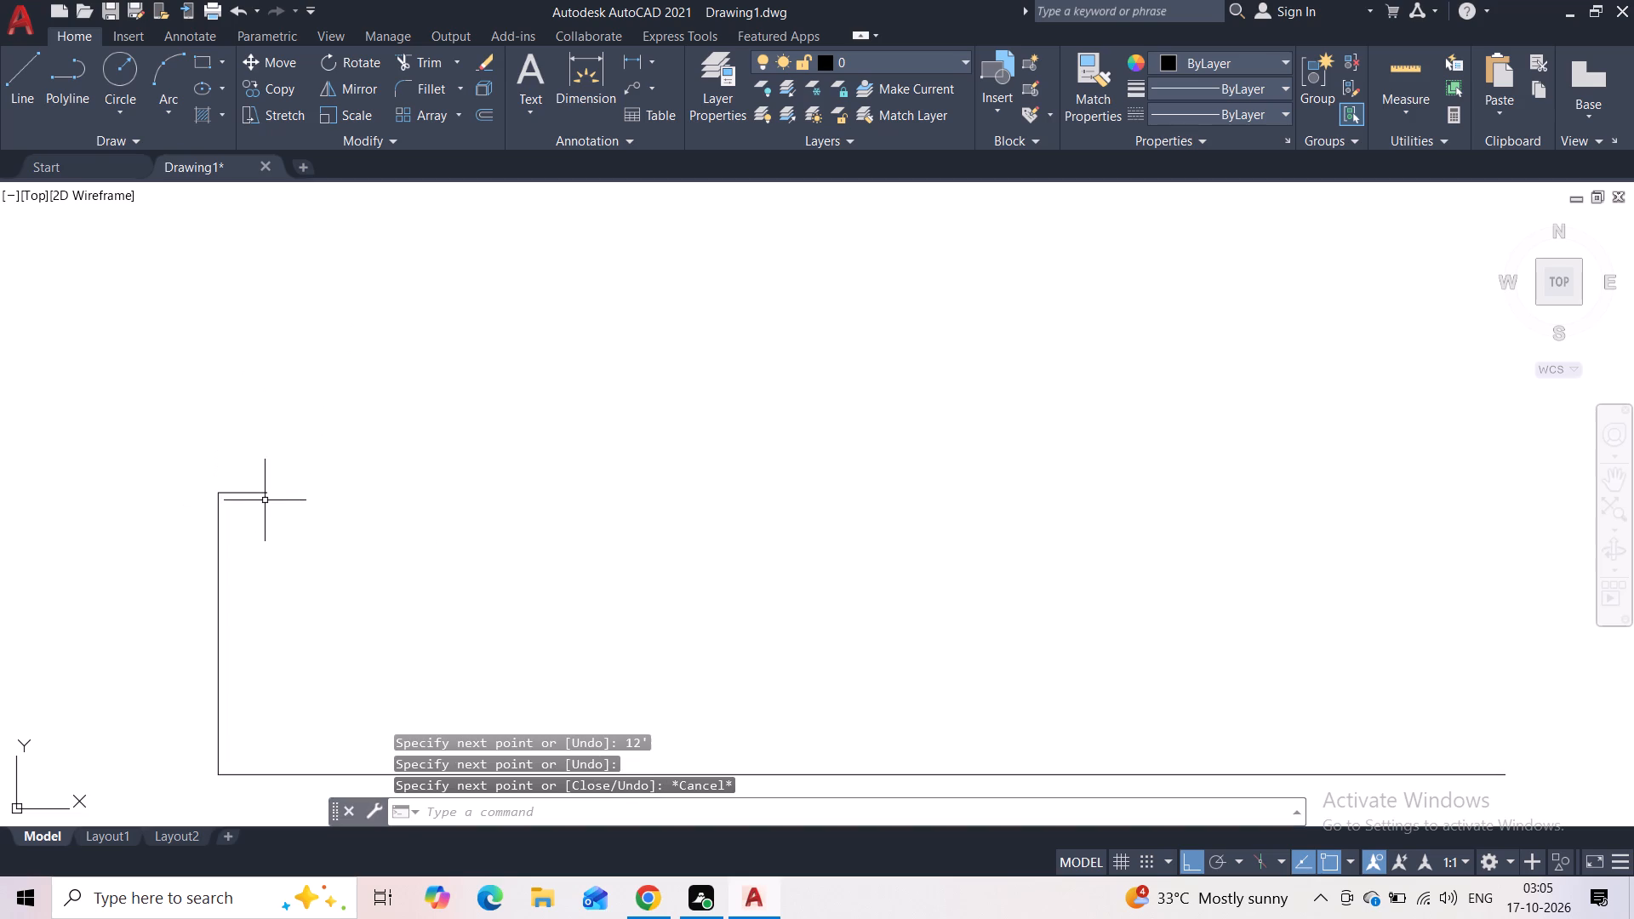
Continue the vertical upward another 12' from the first tick's corner, ending in a horizontal tick about 1'-6" long to the right.
{"action": "key", "text": "space"}
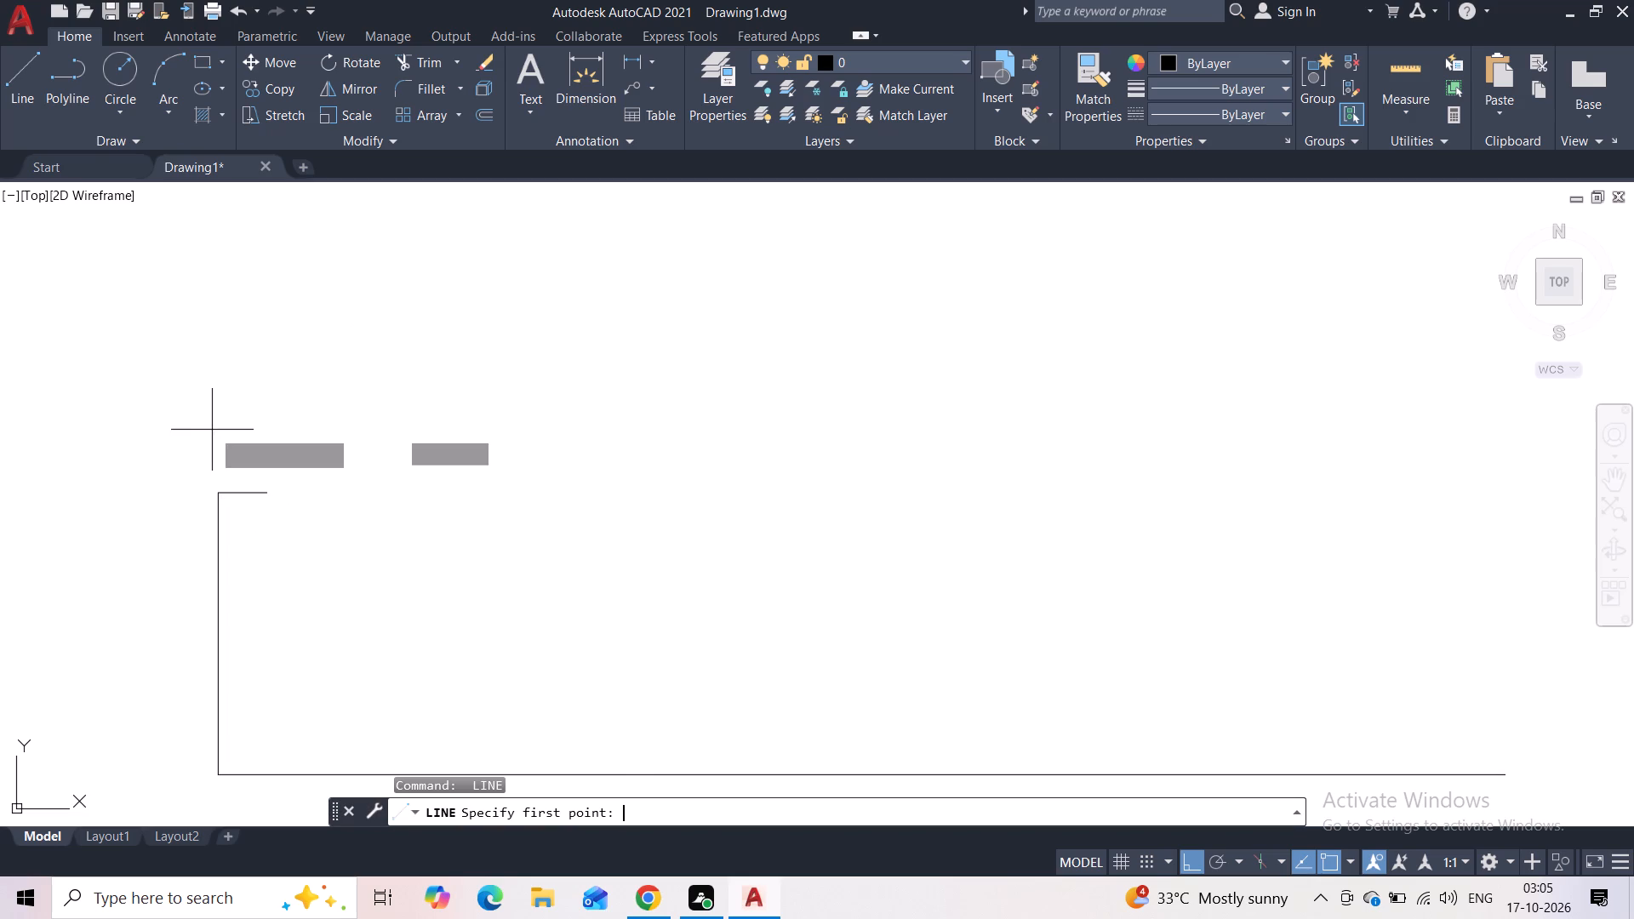
{"action": "left_click", "coordinate": [218, 488]}
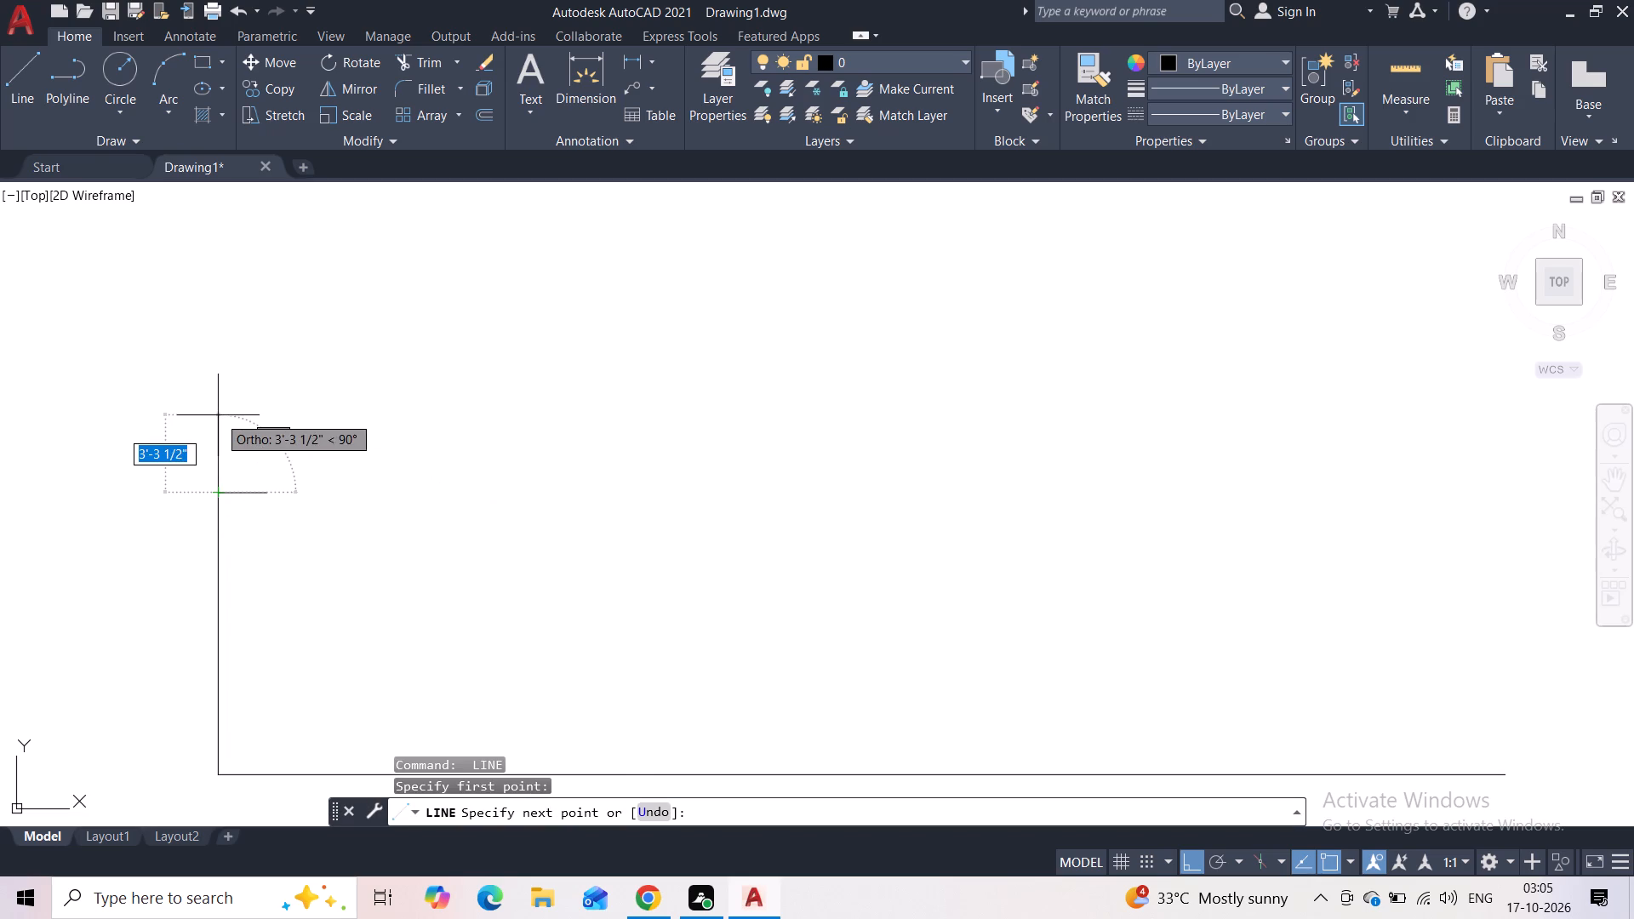
{"action": "type", "text": "12"}
{"action": "key", "text": "apostrophe"}
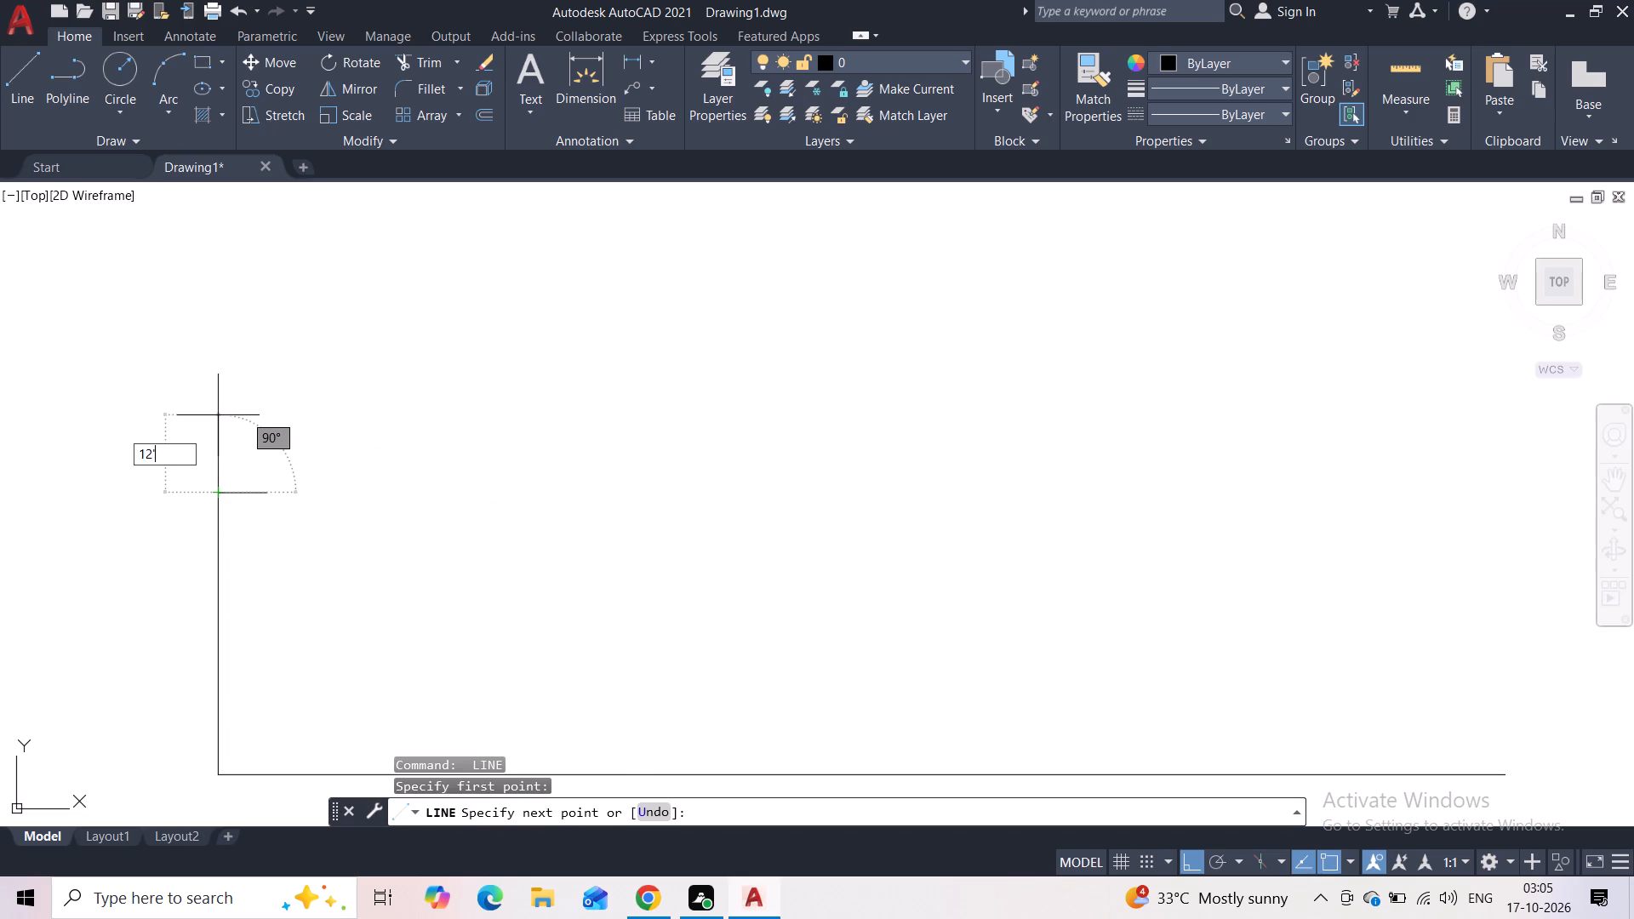
{"action": "key", "text": "Return"}
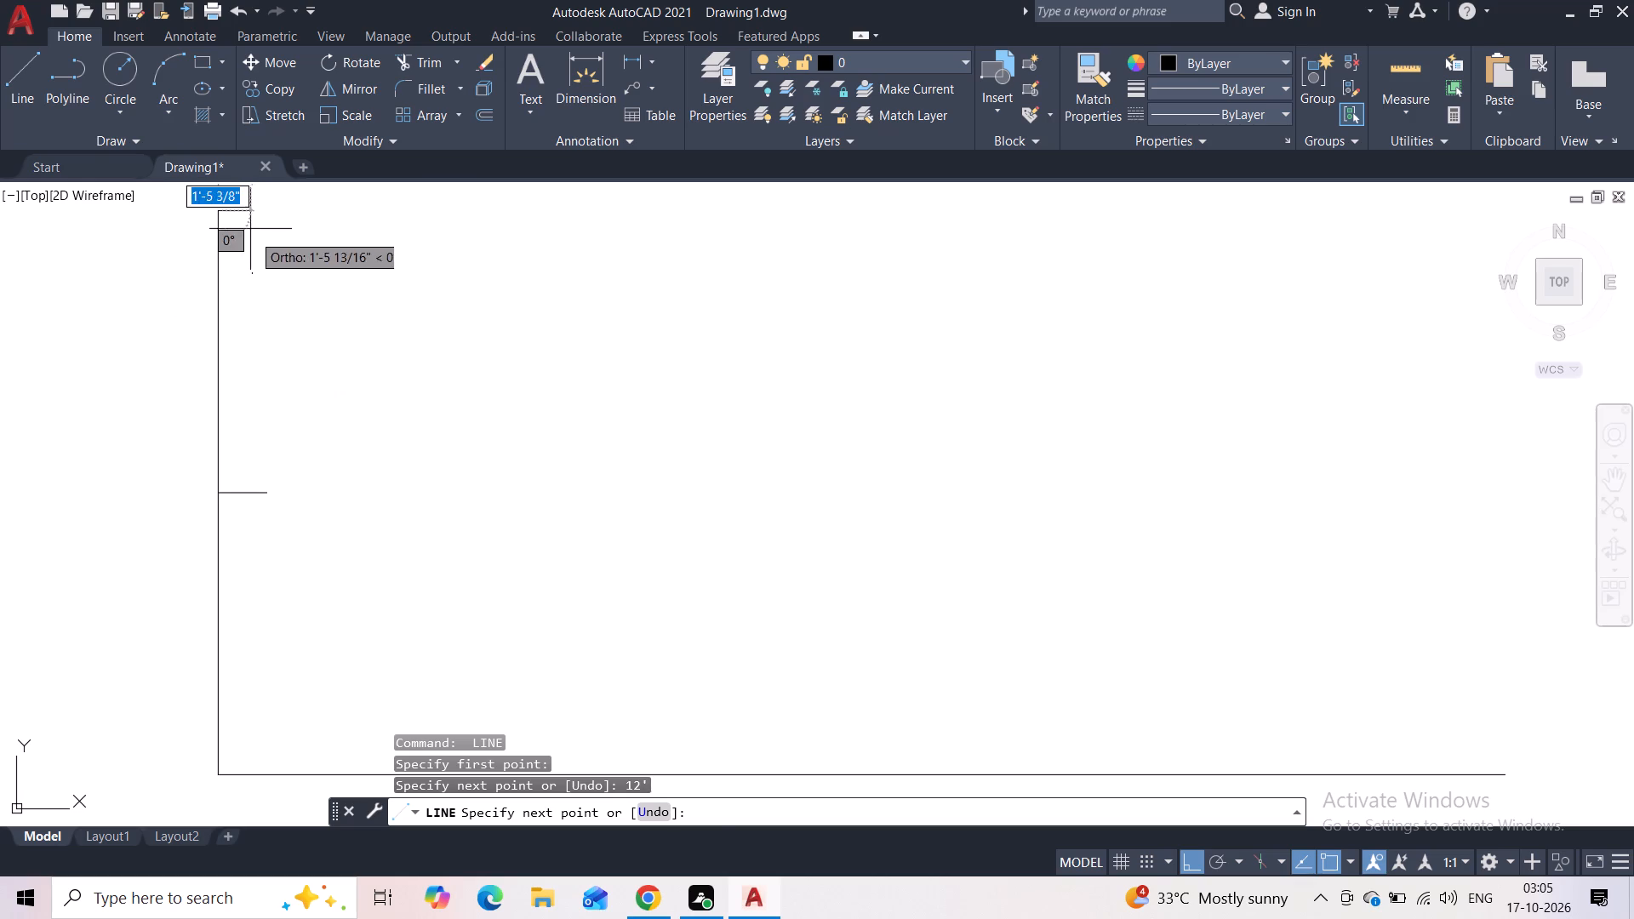
{"action": "left_click", "coordinate": [250, 227]}
{"action": "key", "text": "Escape"}
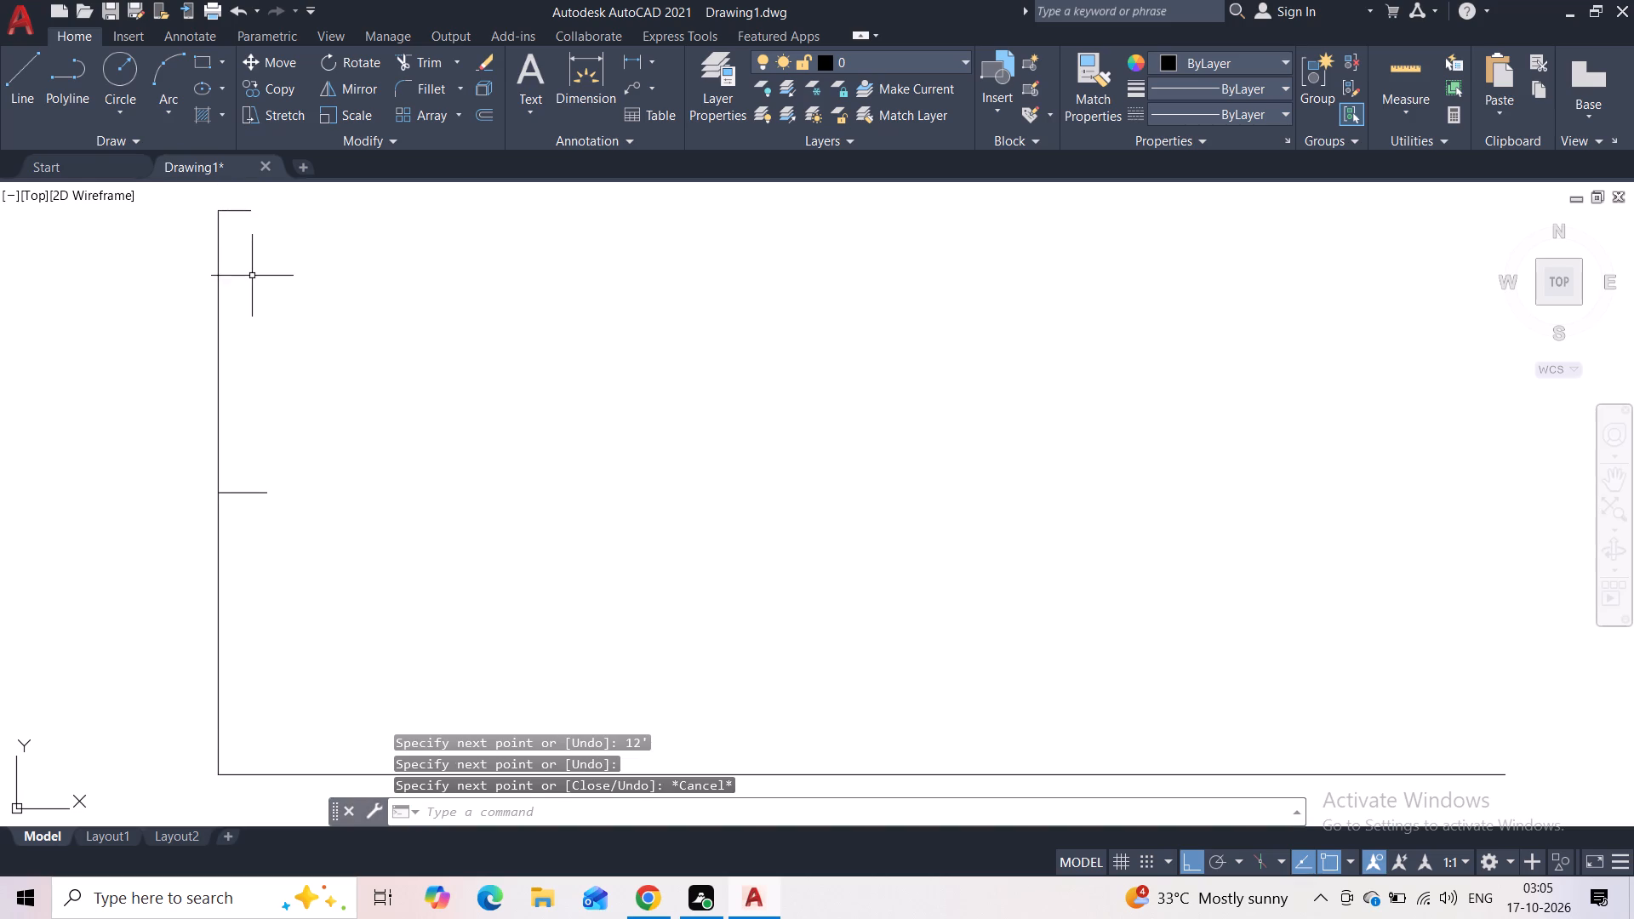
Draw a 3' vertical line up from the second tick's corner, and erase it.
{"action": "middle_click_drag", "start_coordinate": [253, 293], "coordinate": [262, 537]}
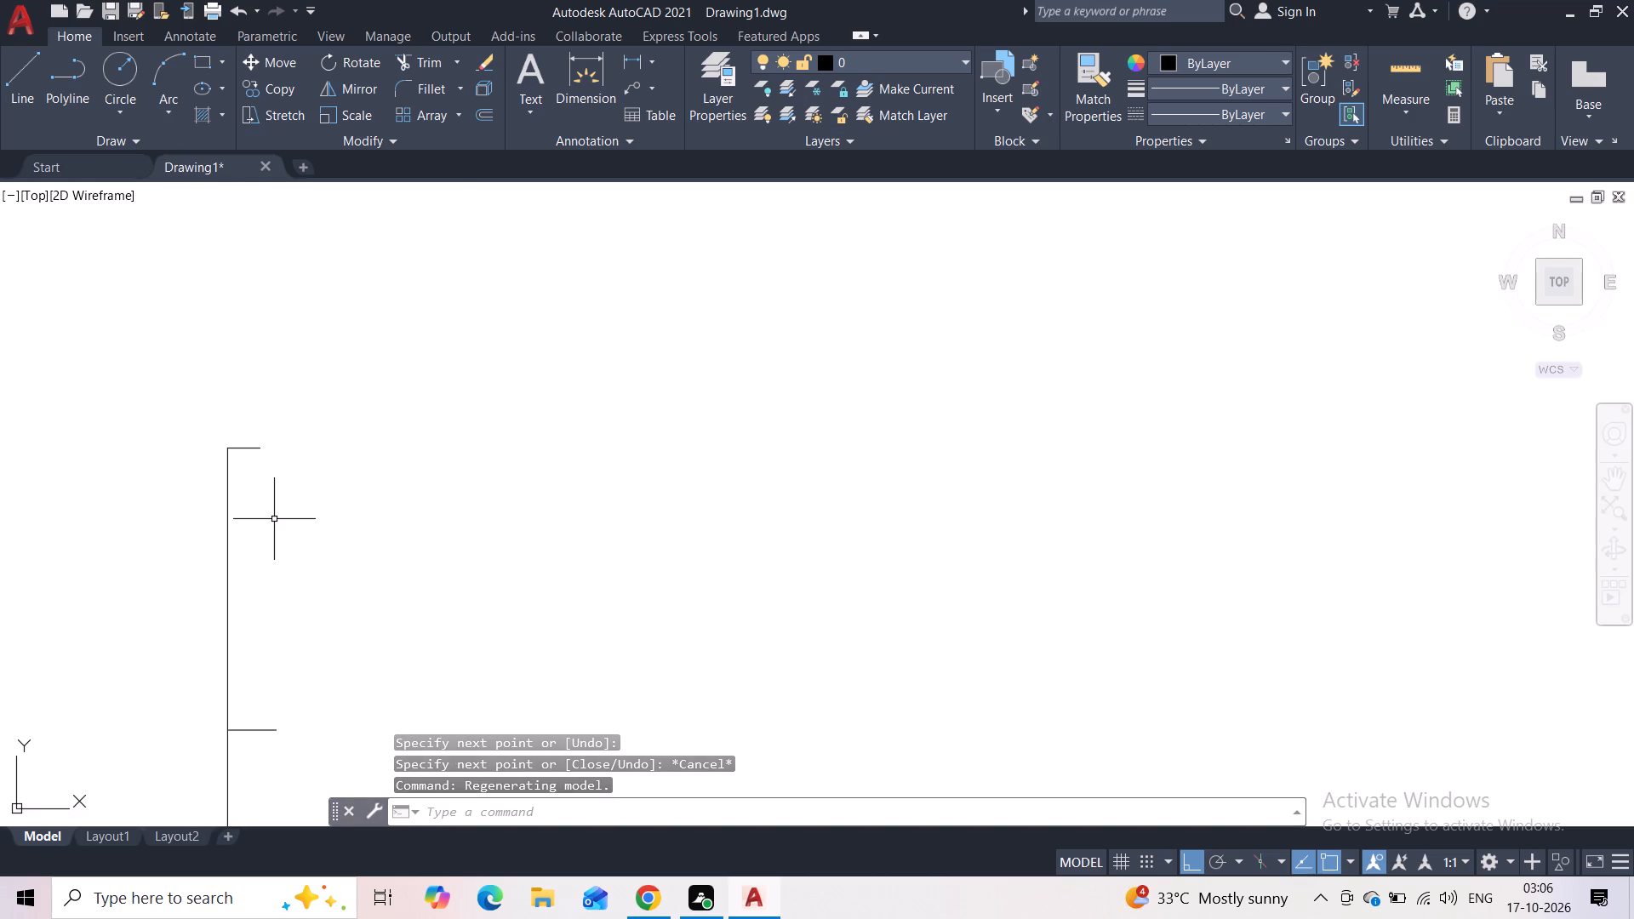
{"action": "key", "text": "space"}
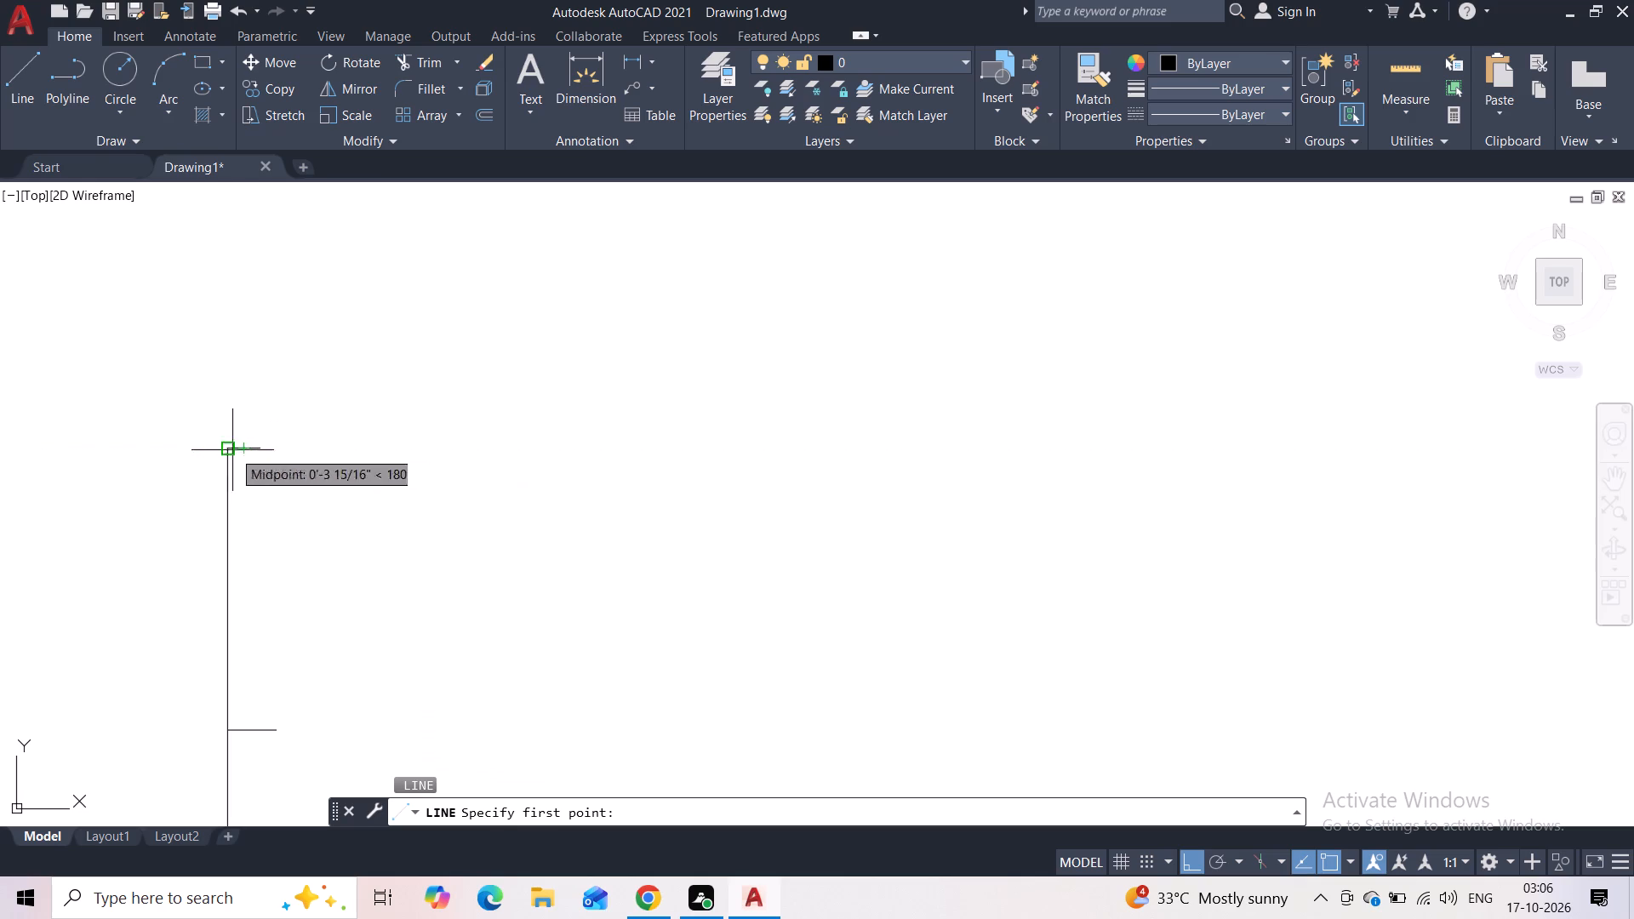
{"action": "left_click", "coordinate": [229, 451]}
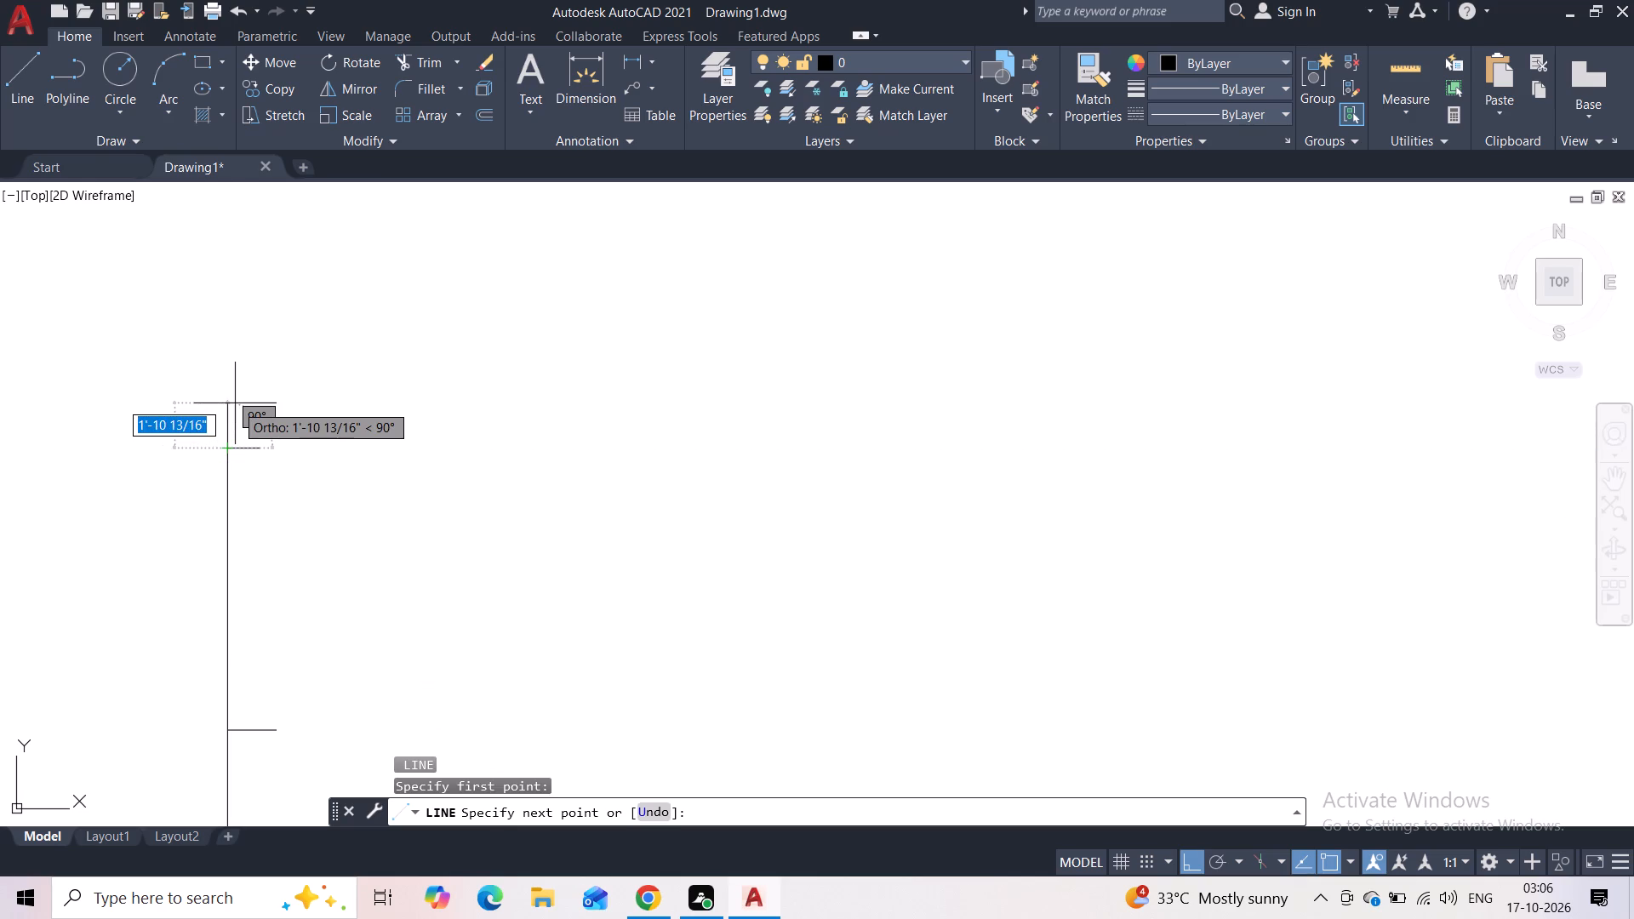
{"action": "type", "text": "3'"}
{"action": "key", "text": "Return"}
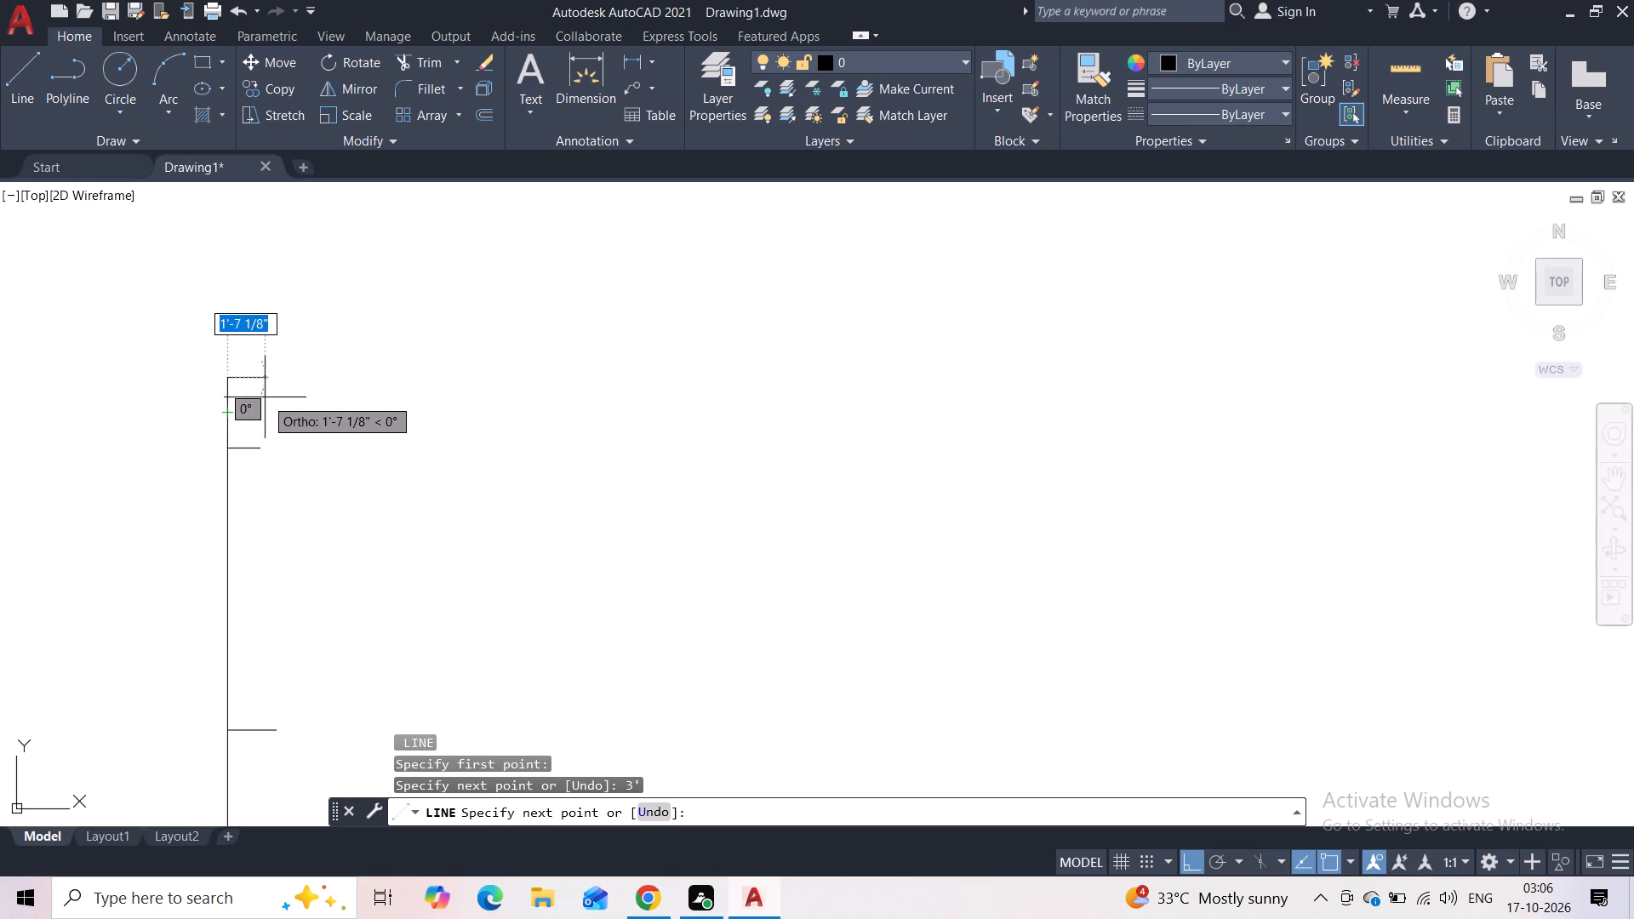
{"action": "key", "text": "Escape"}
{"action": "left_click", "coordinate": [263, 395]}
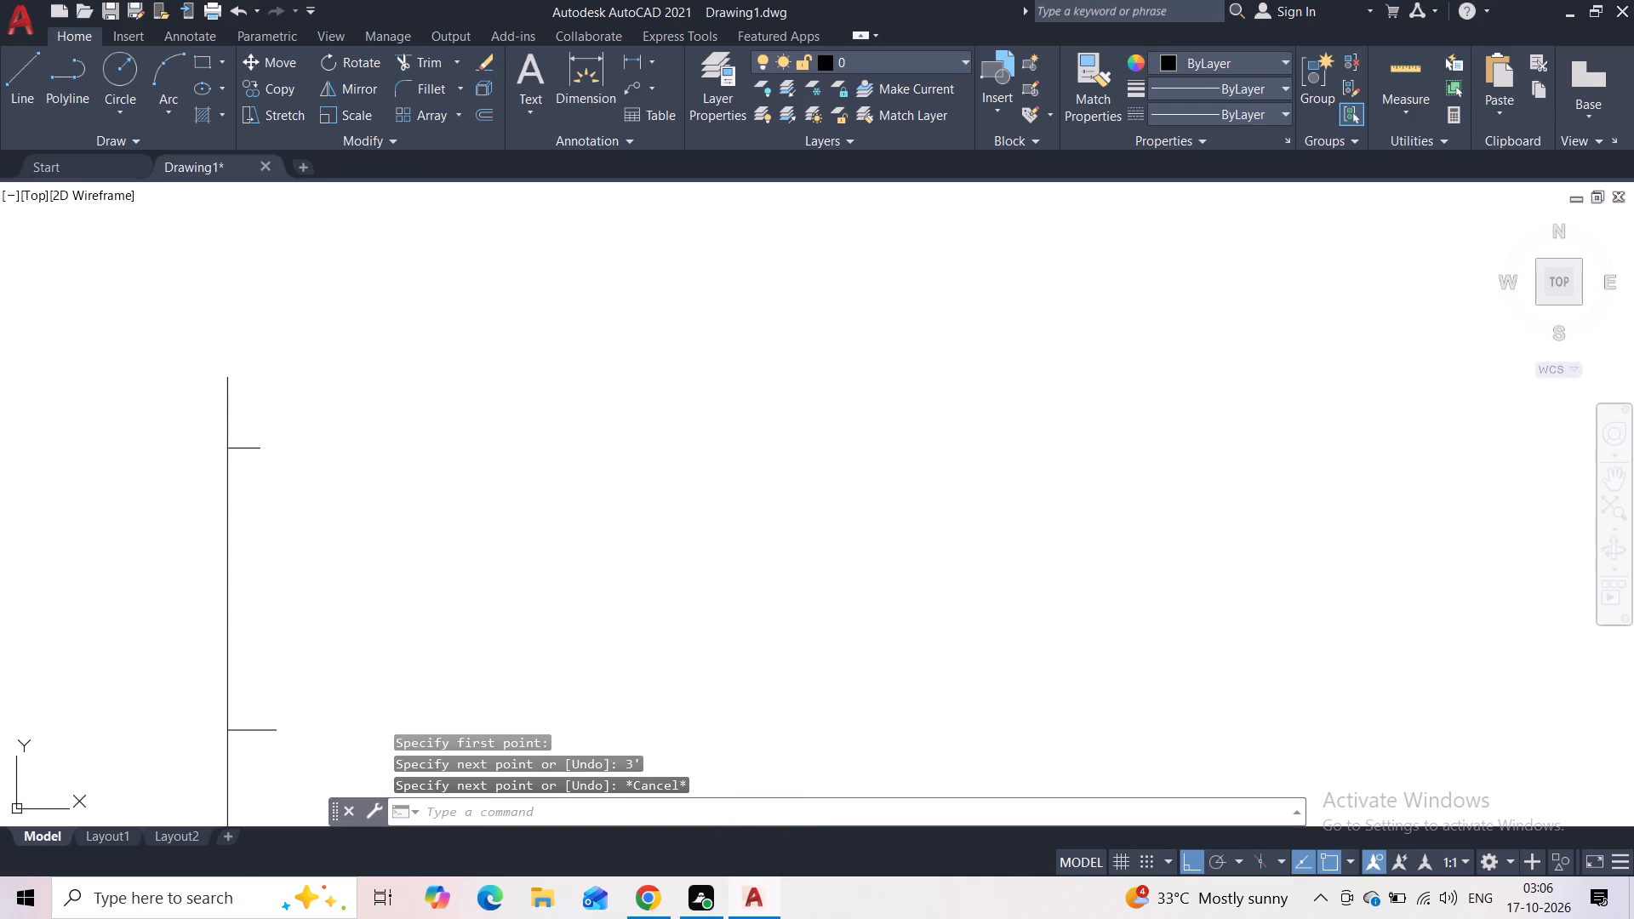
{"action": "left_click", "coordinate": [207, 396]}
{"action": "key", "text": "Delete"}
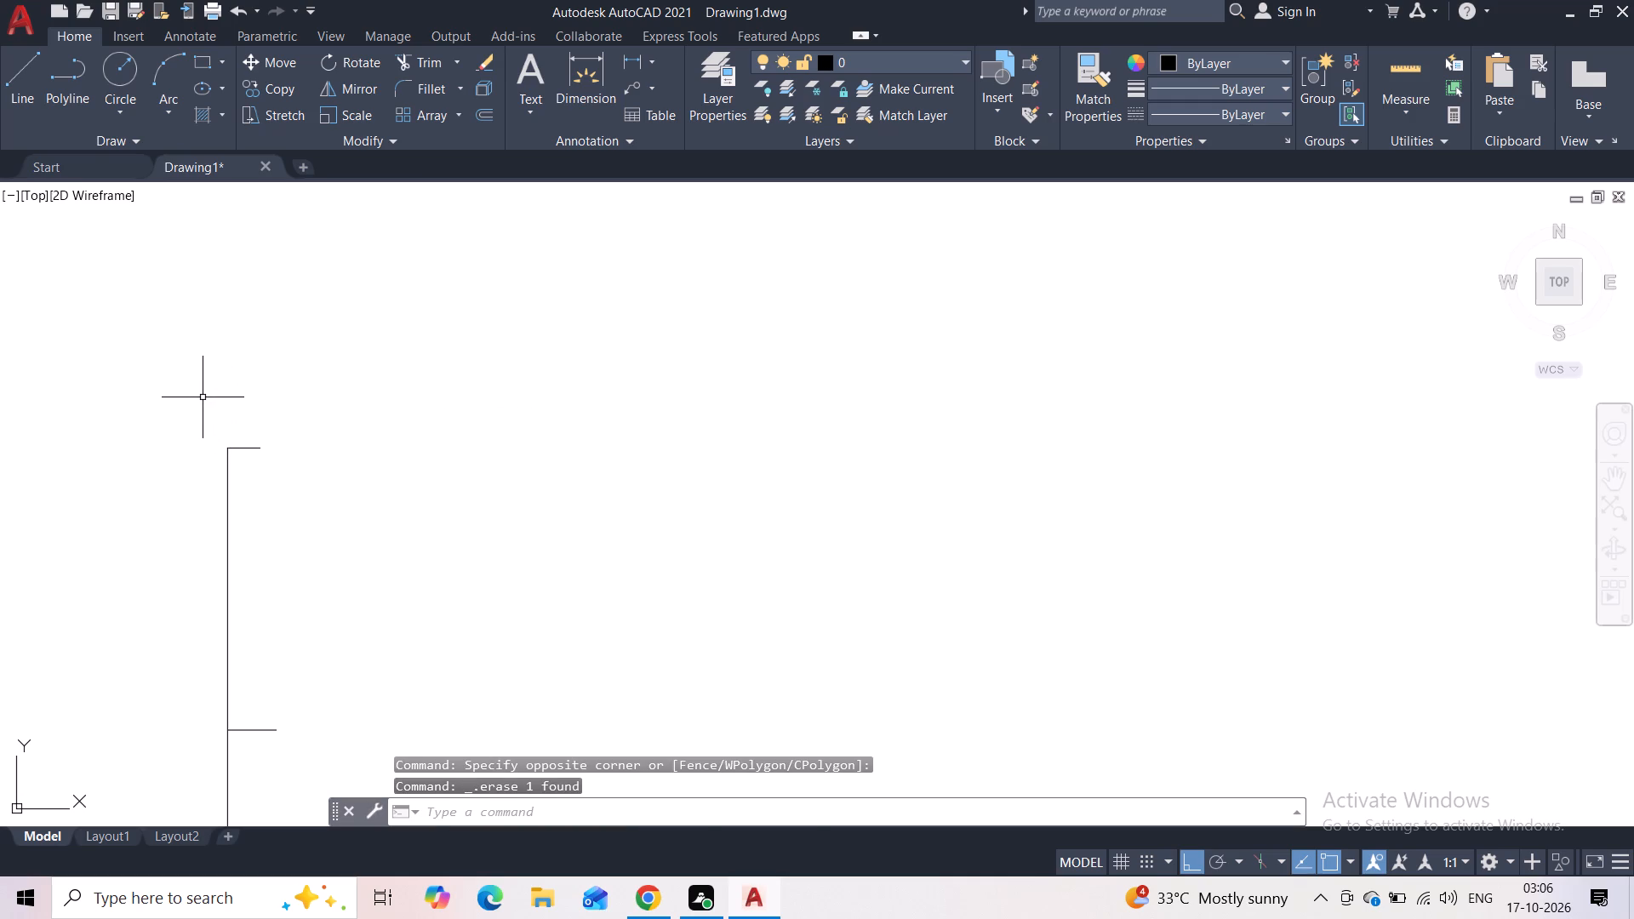
Draw a 4' vertical line up from the second tick's corner, ending in a short horizontal tick to the right.
{"action": "left_click", "coordinate": [7, 94]}
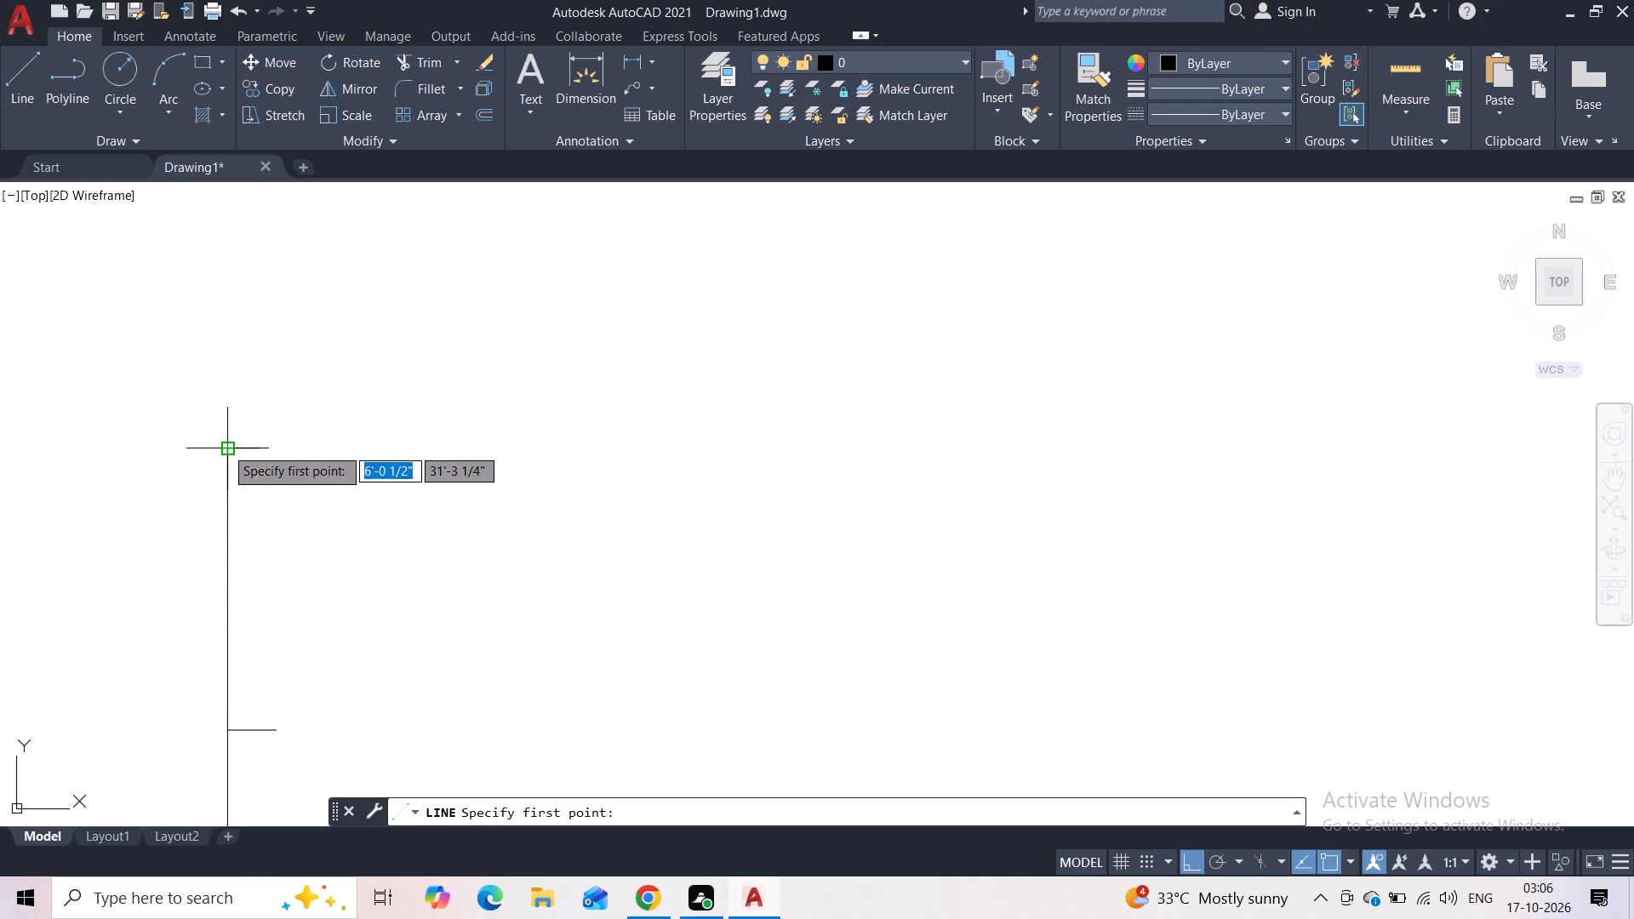
{"action": "left_click", "coordinate": [226, 448]}
{"action": "type", "text": "4'"}
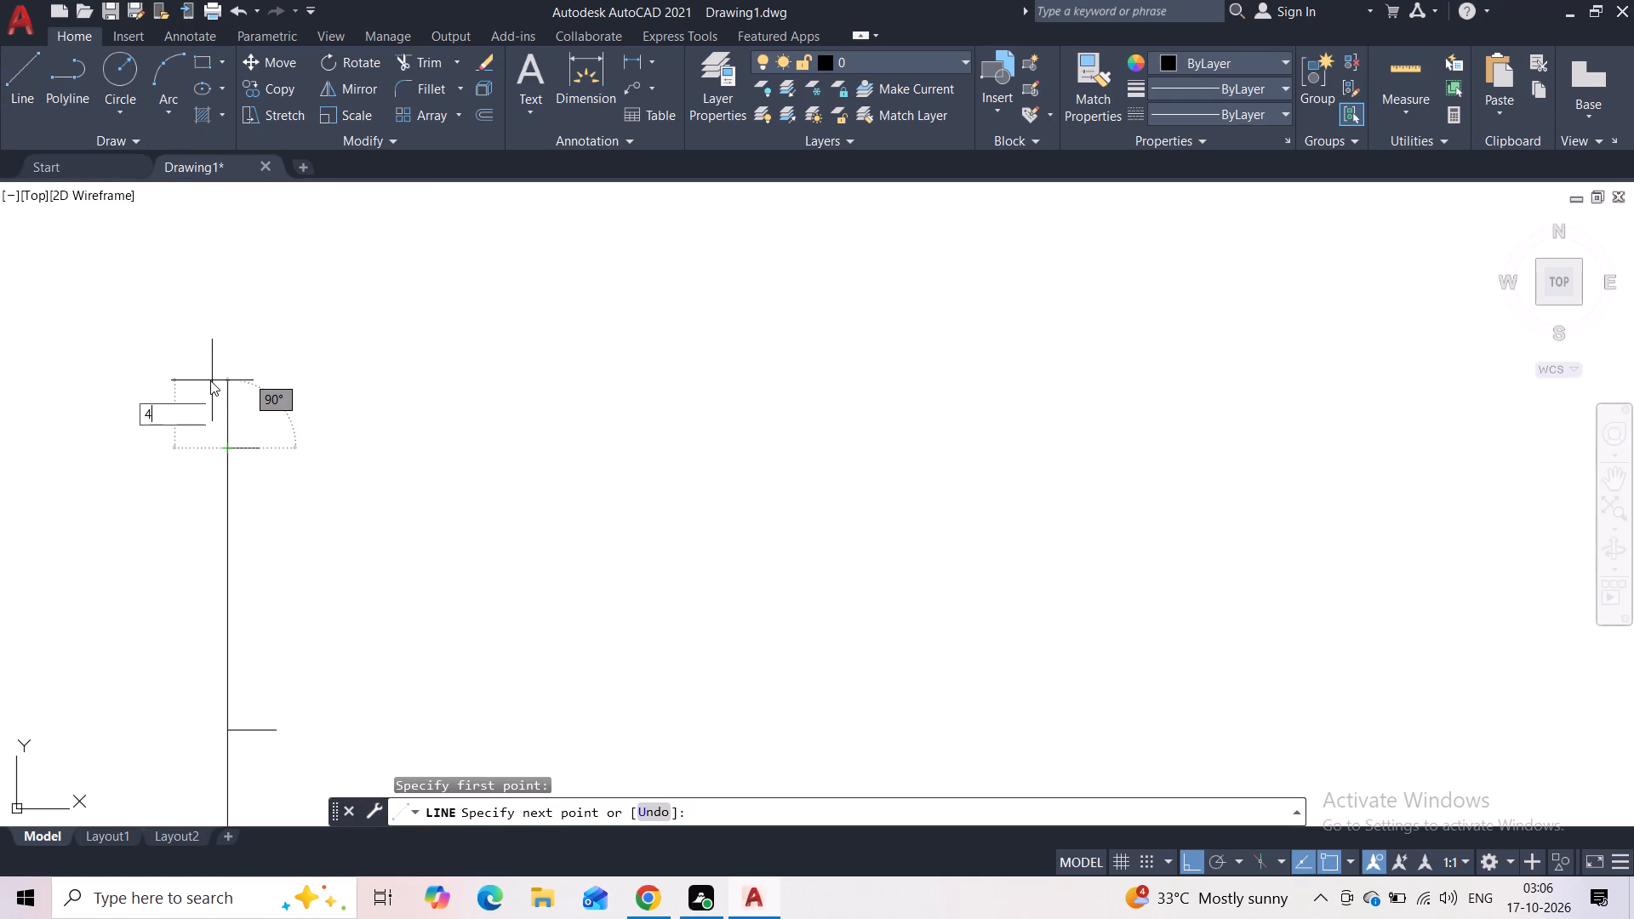
{"action": "key", "text": "Return"}
{"action": "left_click", "coordinate": [261, 383]}
{"action": "key", "text": "Escape"}
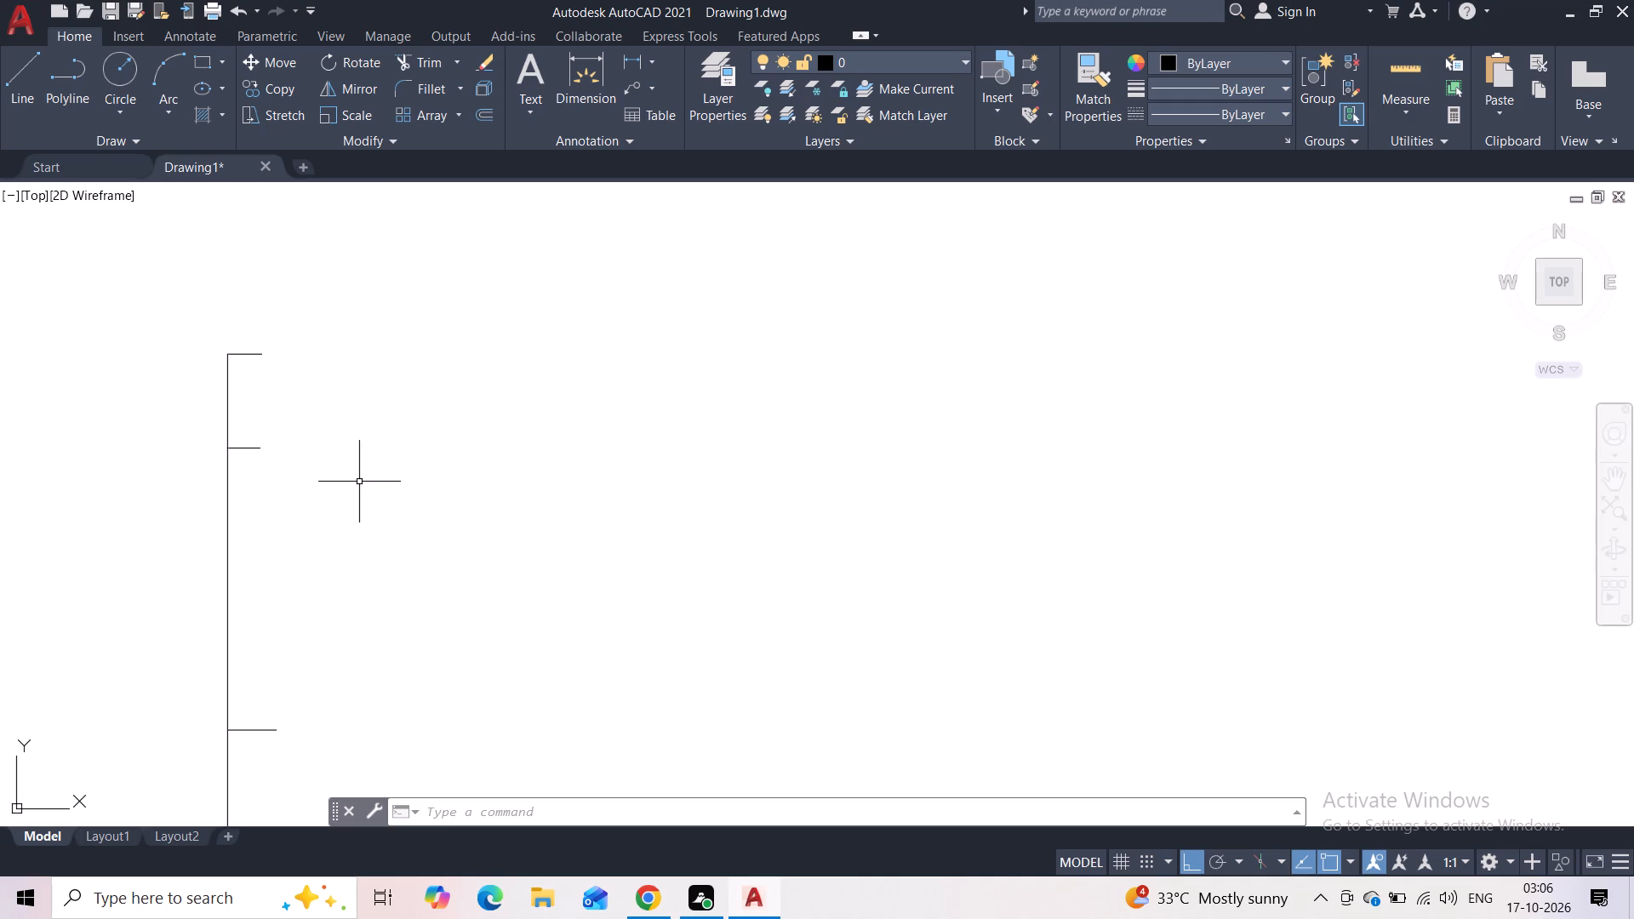
Extend the topmost tick to the right by about 9' and draw a vertical line from its end down to the baseline.
{"action": "middle_click_drag", "start_coordinate": [376, 566], "coordinate": [353, 424]}
{"action": "scroll", "coordinate": [353, 442], "scroll_direction": "down", "scroll_amount": 1}
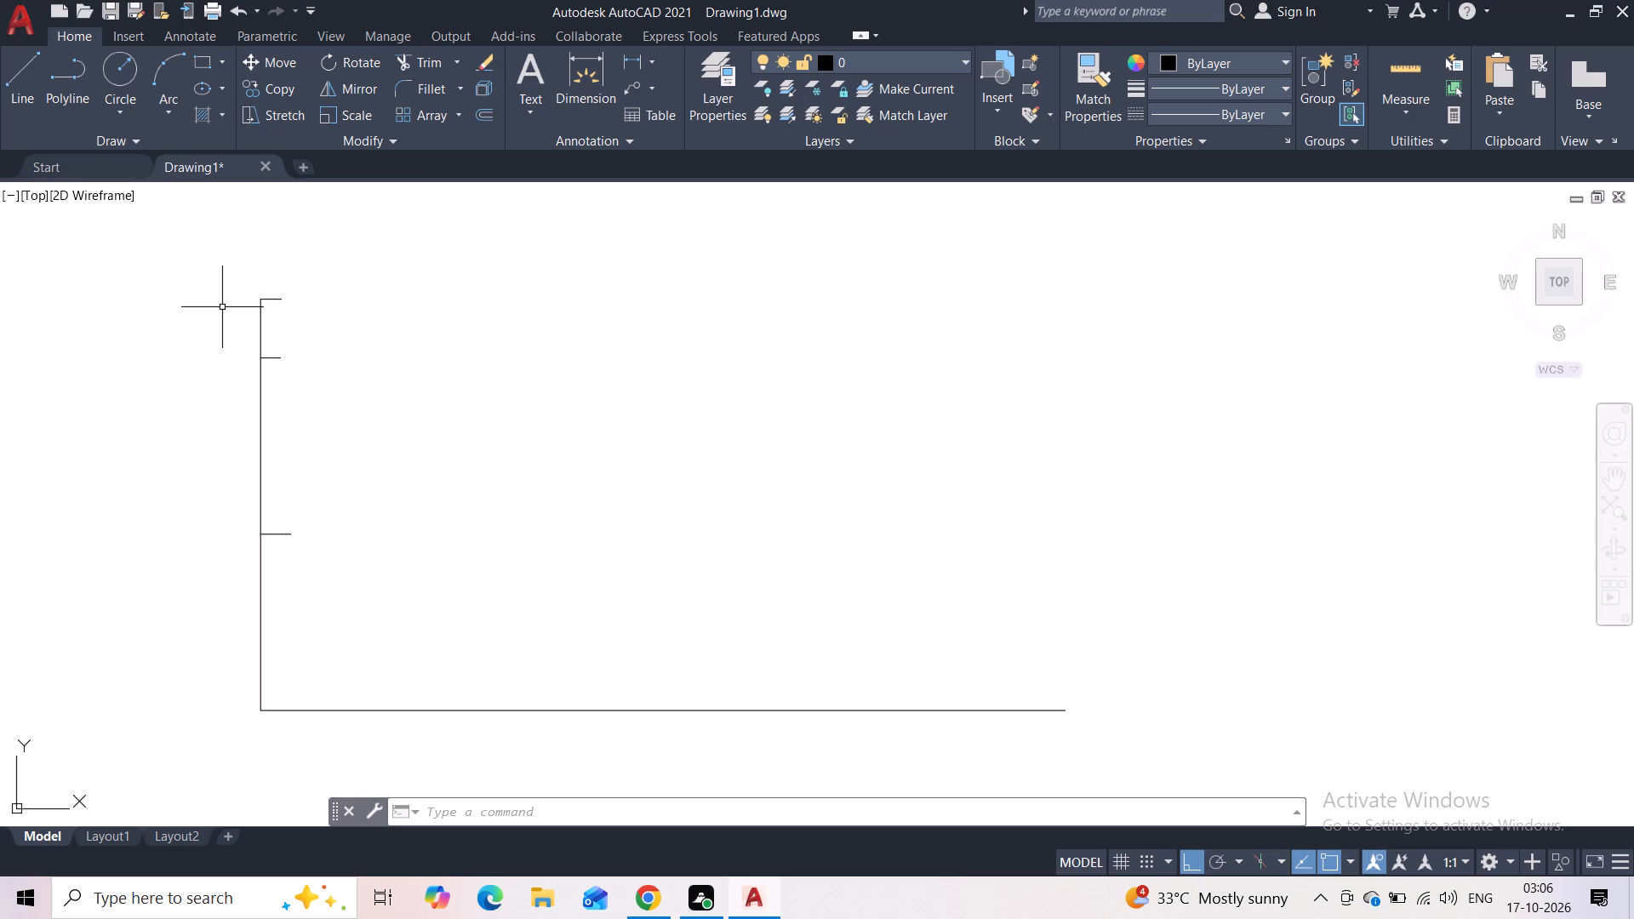
{"action": "left_click", "coordinate": [14, 86]}
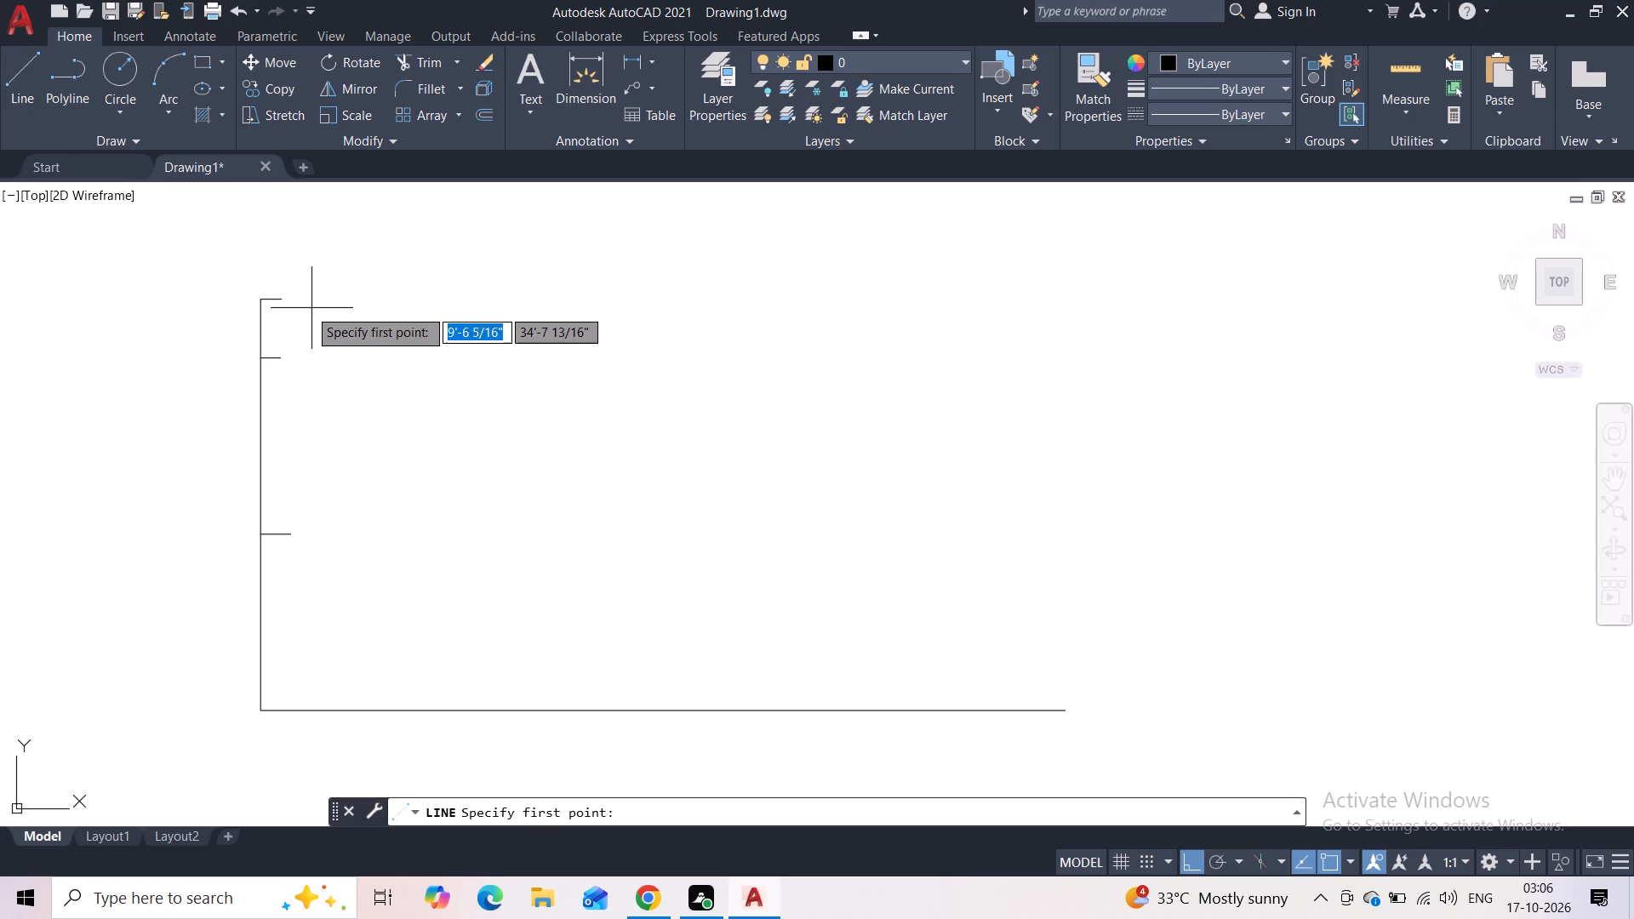
{"action": "left_click", "coordinate": [283, 304]}
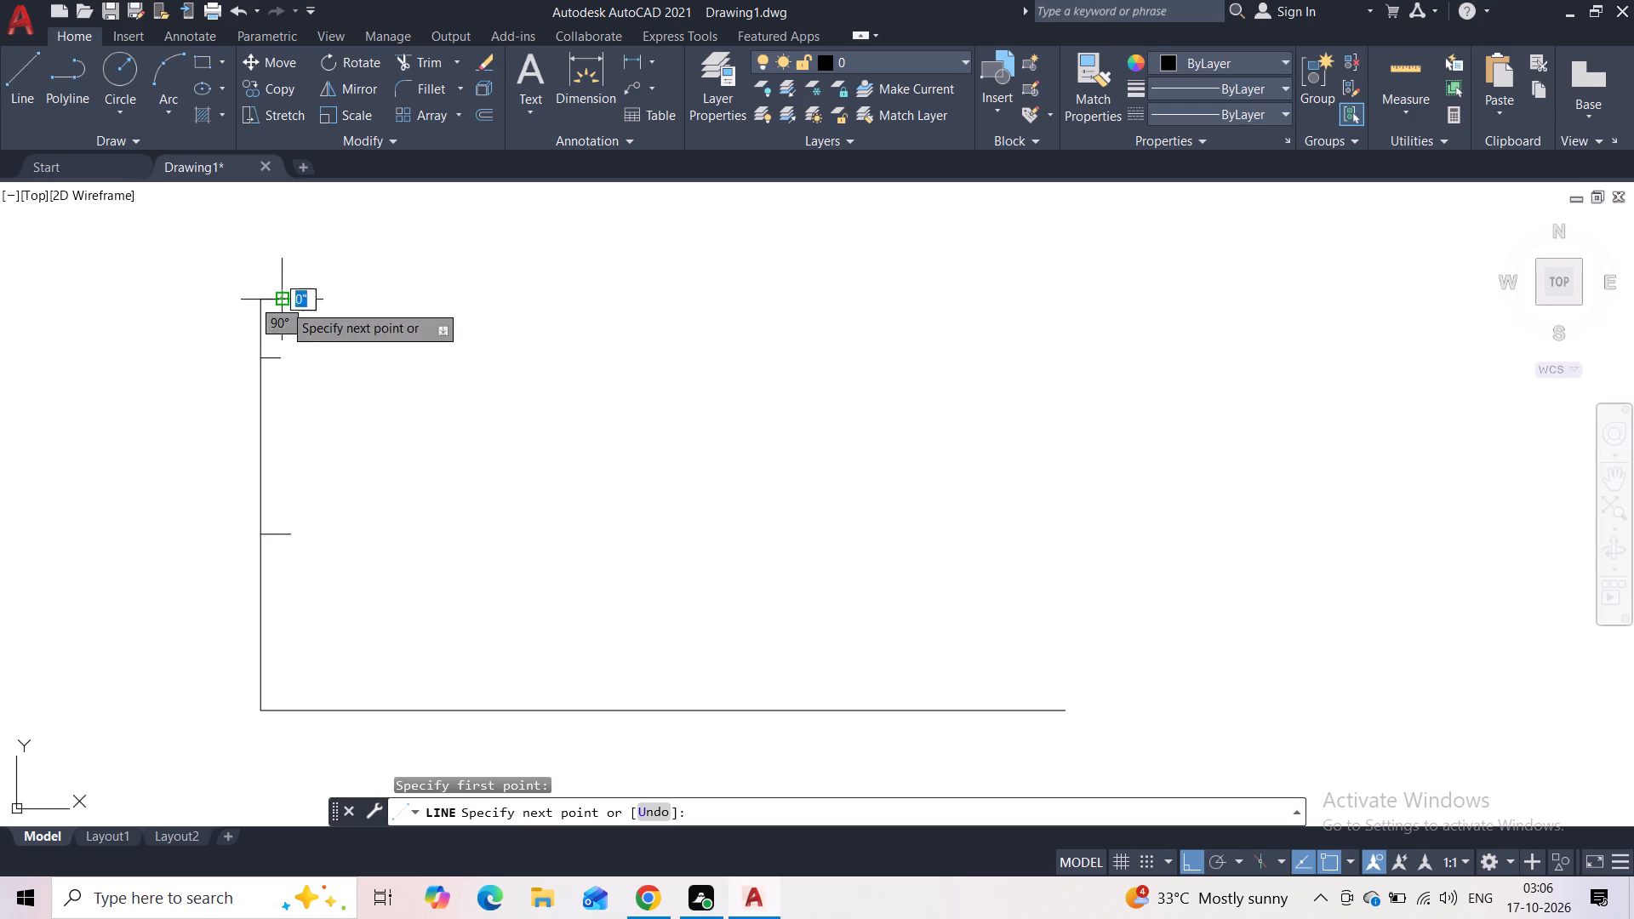
{"action": "left_click", "coordinate": [423, 320]}
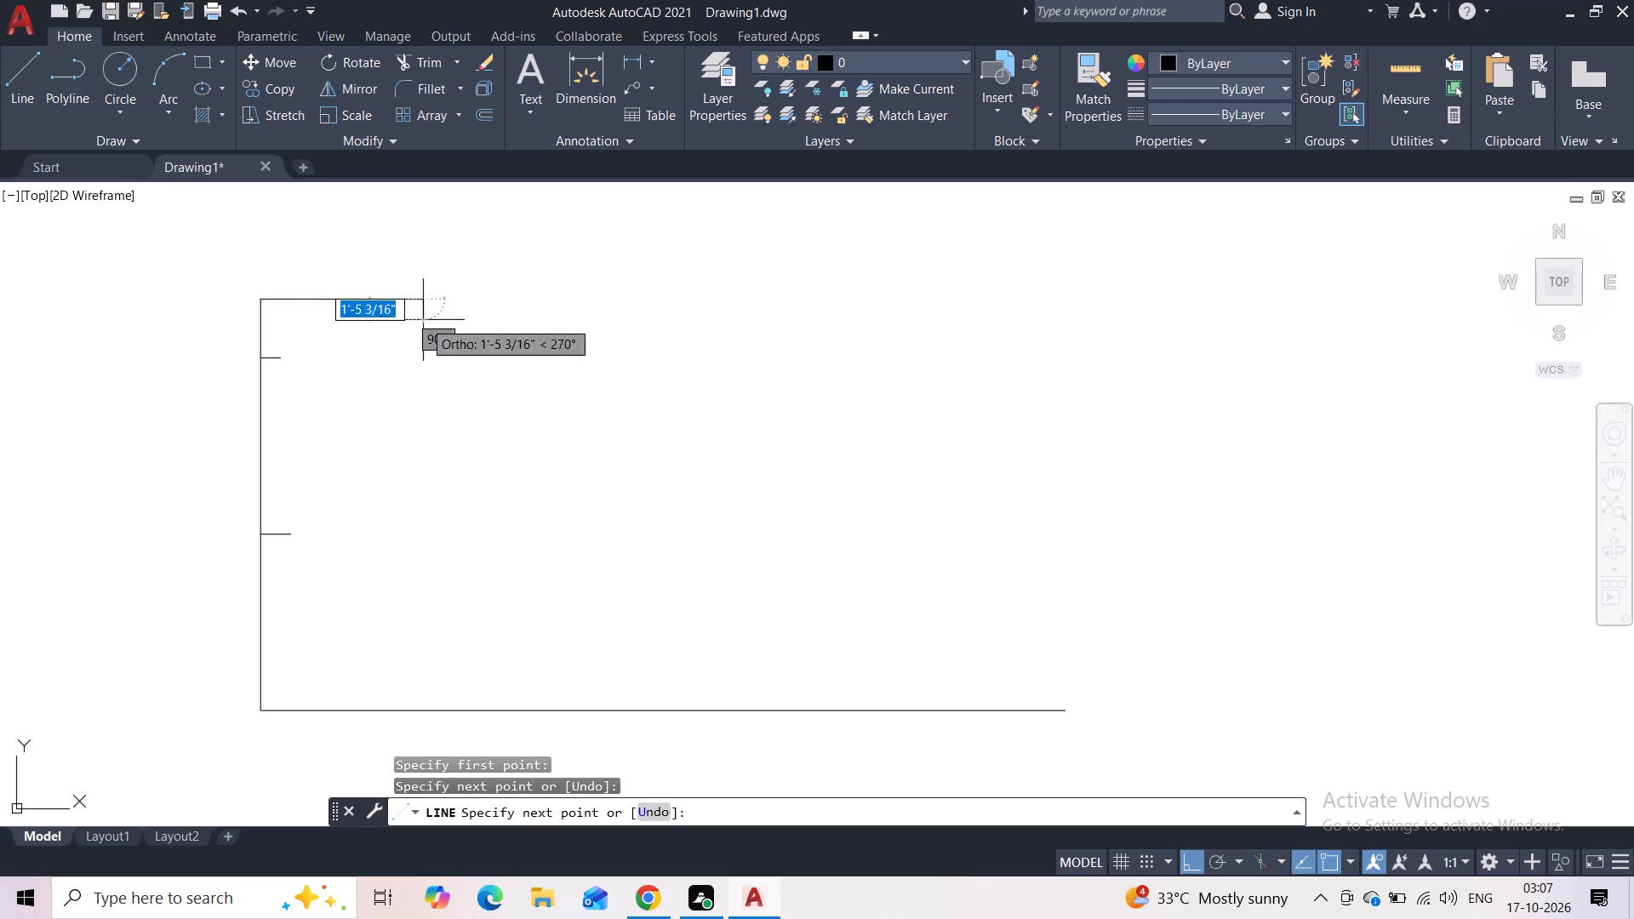
{"action": "left_click", "coordinate": [427, 711]}
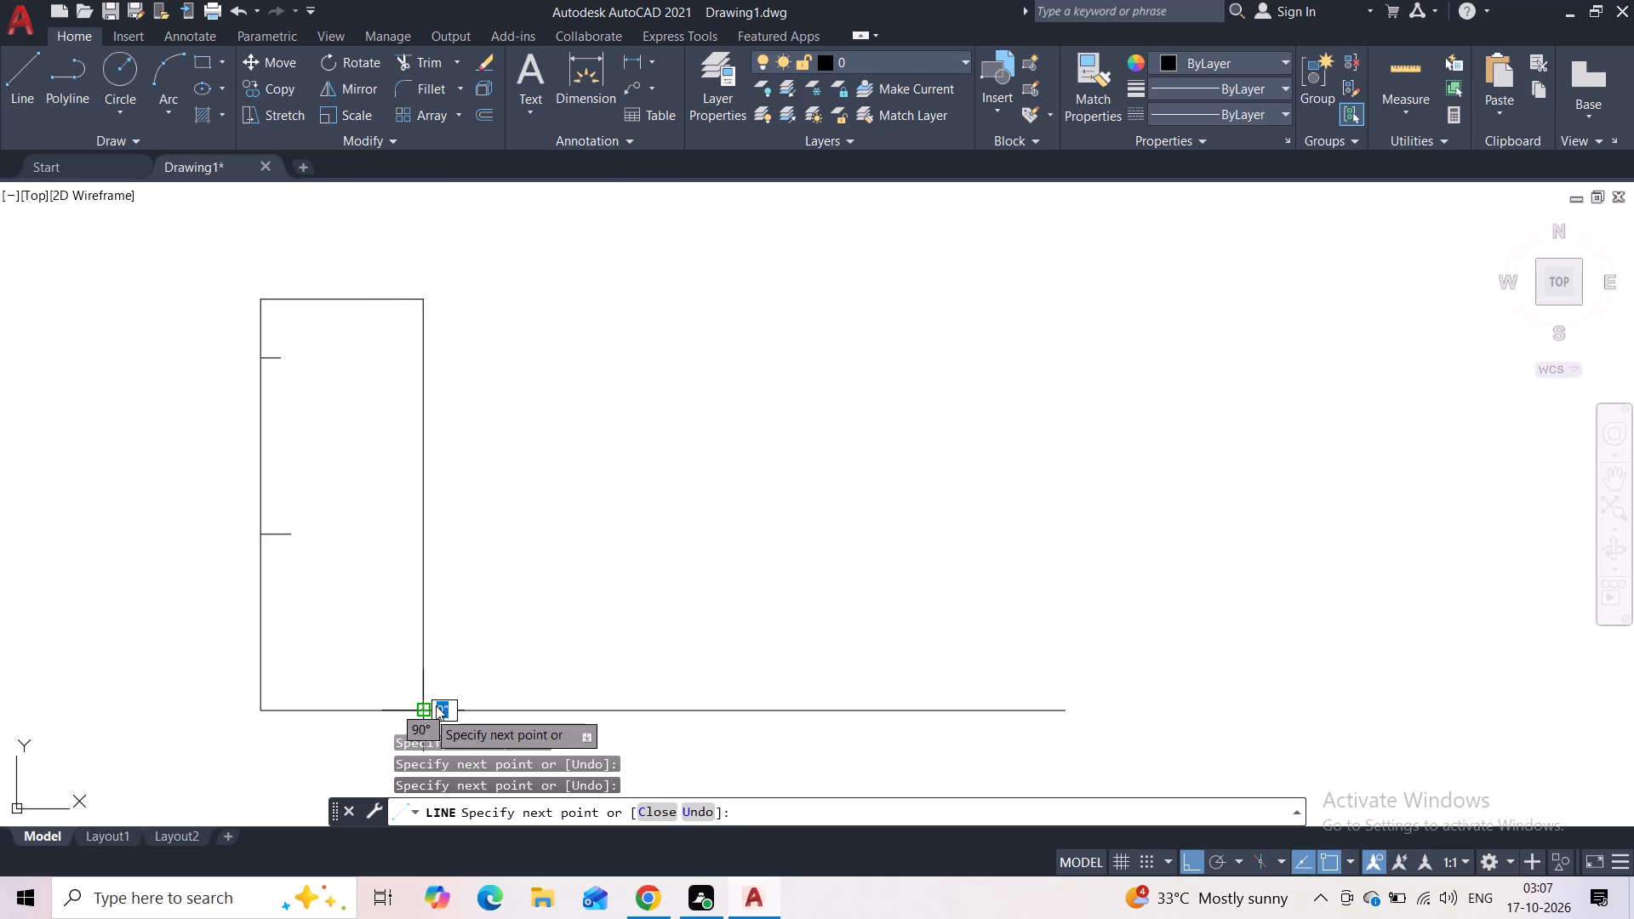
Erase all the vertical lines, level ticks and top line of the outline, keeping only the long baseline.
{"action": "key", "text": "Escape"}
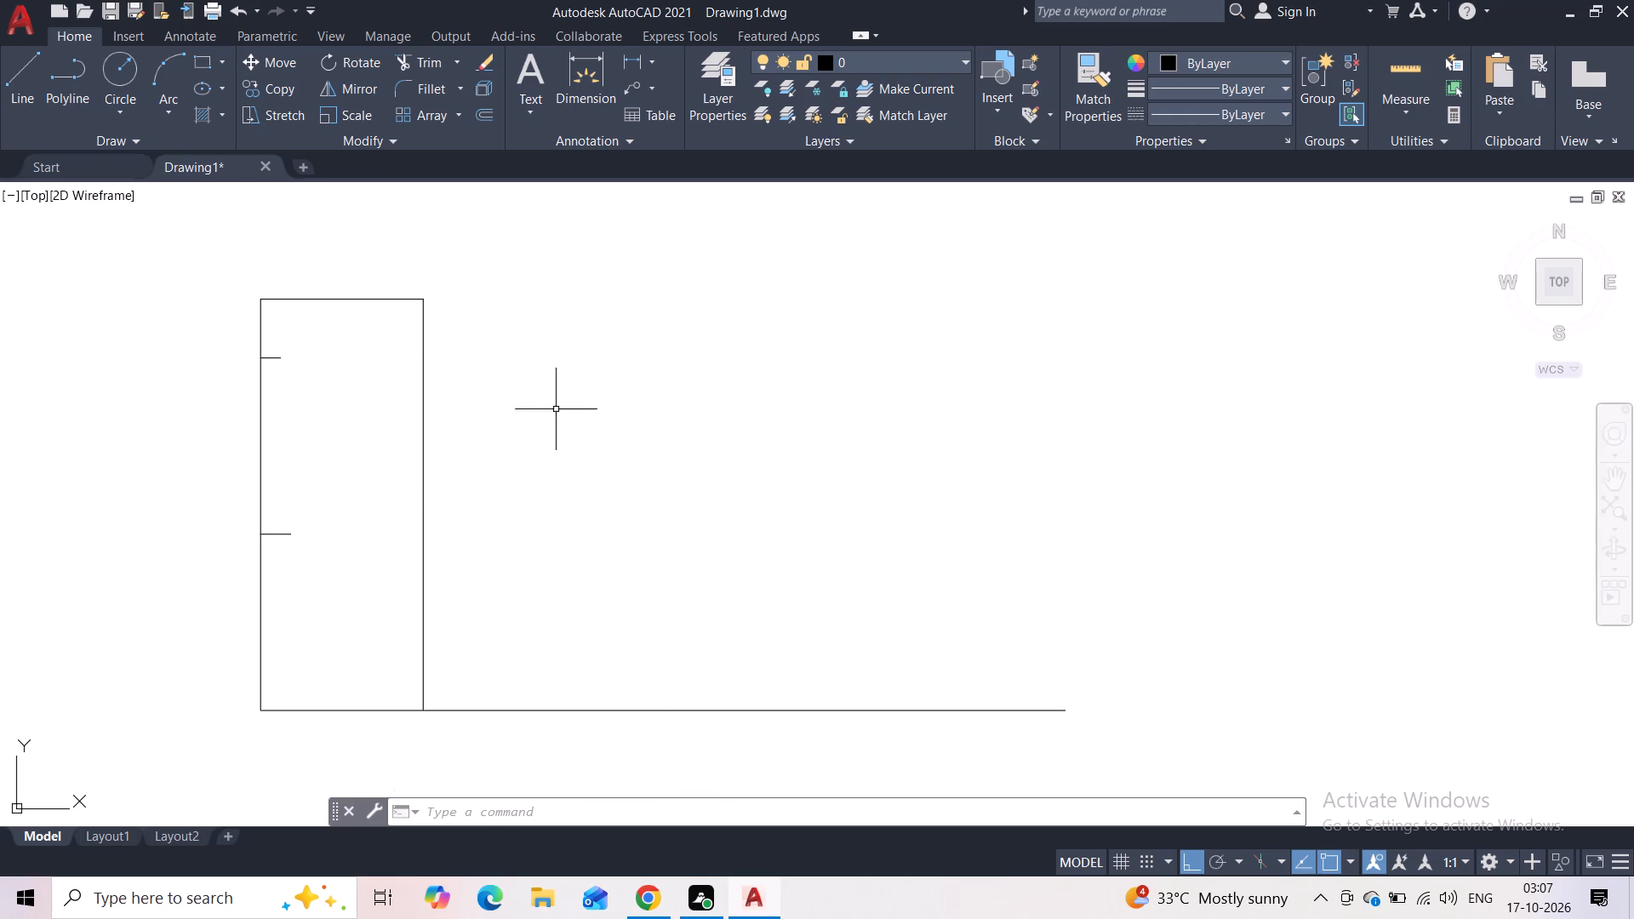
{"action": "left_click", "coordinate": [524, 294]}
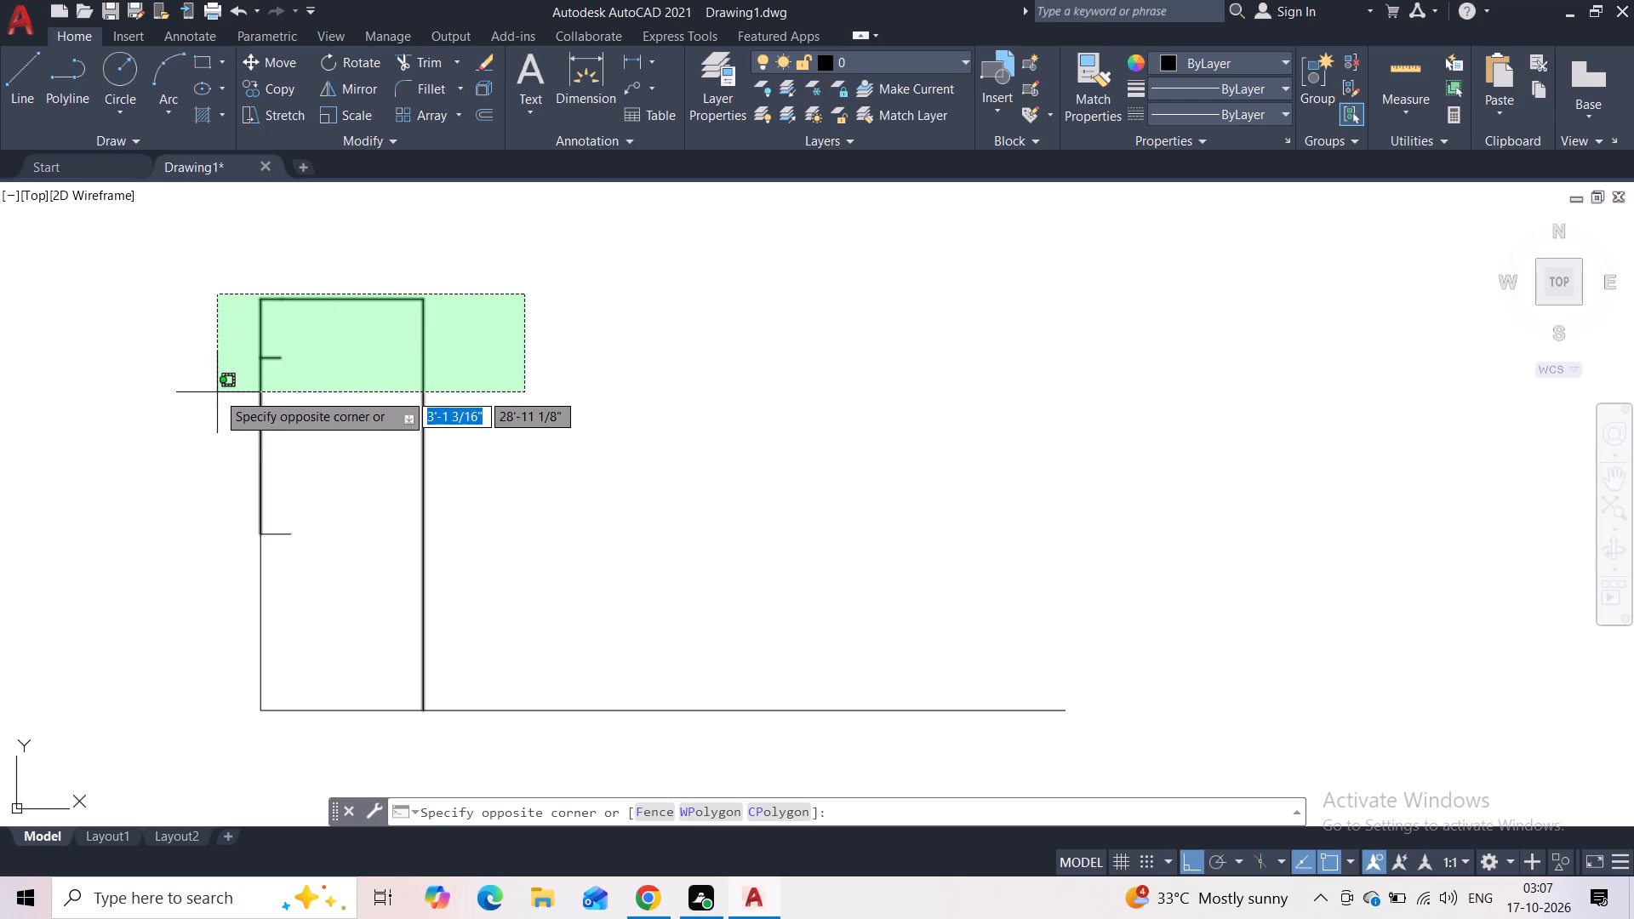
{"action": "left_click", "coordinate": [217, 392]}
{"action": "key", "text": "Delete"}
{"action": "scroll", "coordinate": [203, 322], "scroll_direction": "up", "scroll_amount": 1}
{"action": "middle_click_drag", "start_coordinate": [276, 482], "coordinate": [189, 221]}
{"action": "left_click", "coordinate": [295, 383]}
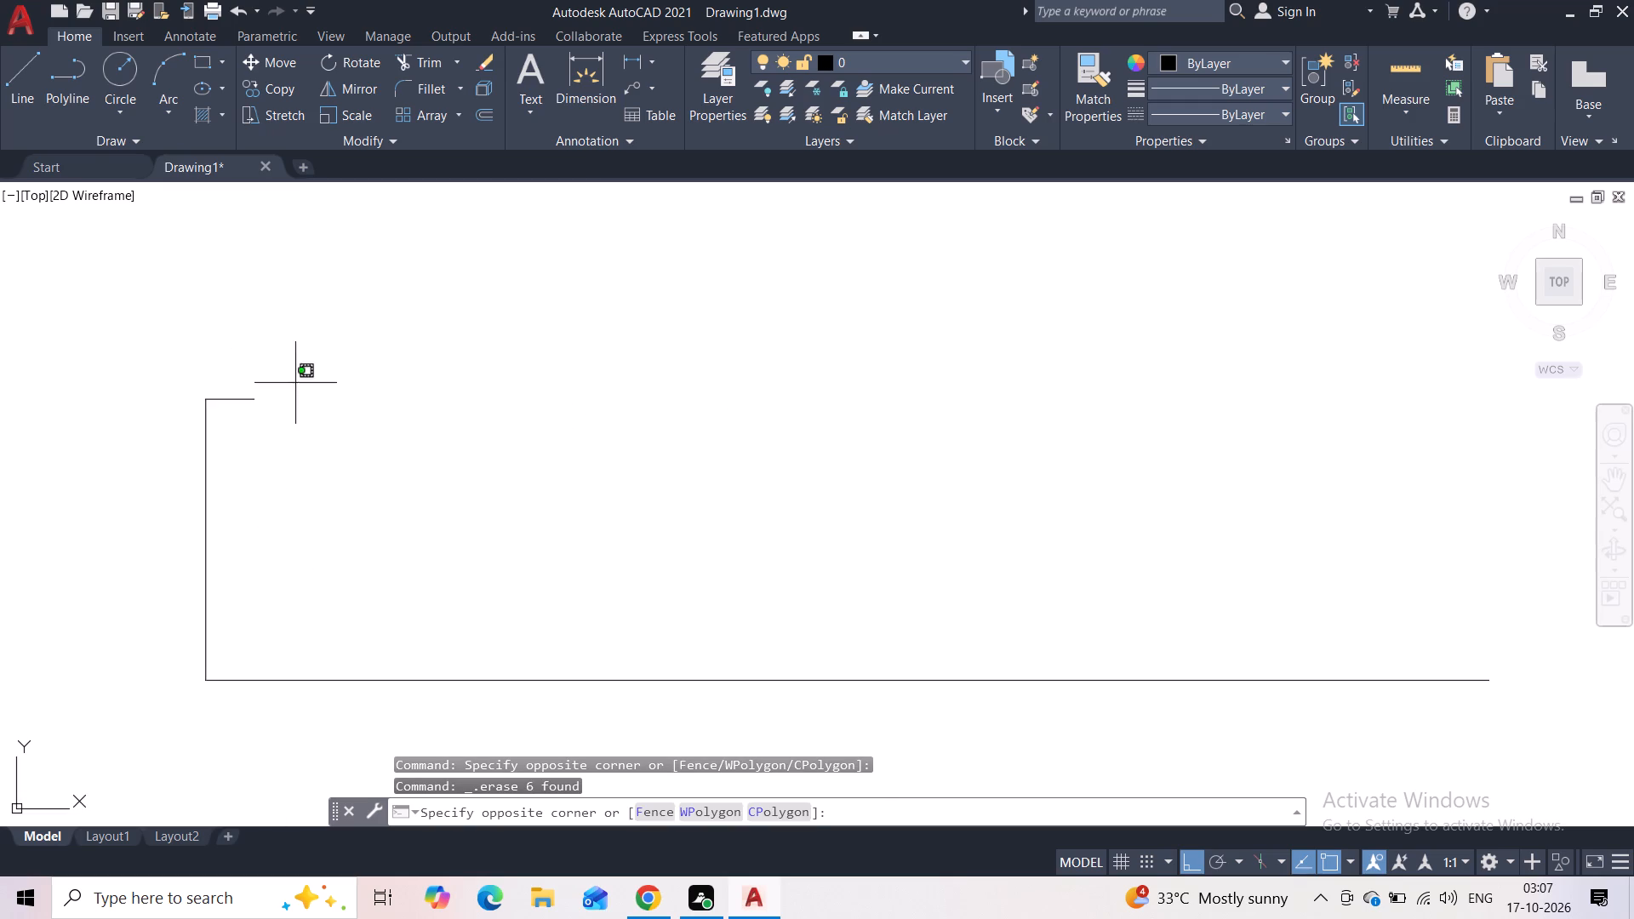
{"action": "left_click", "coordinate": [167, 539]}
{"action": "key", "text": "Delete"}
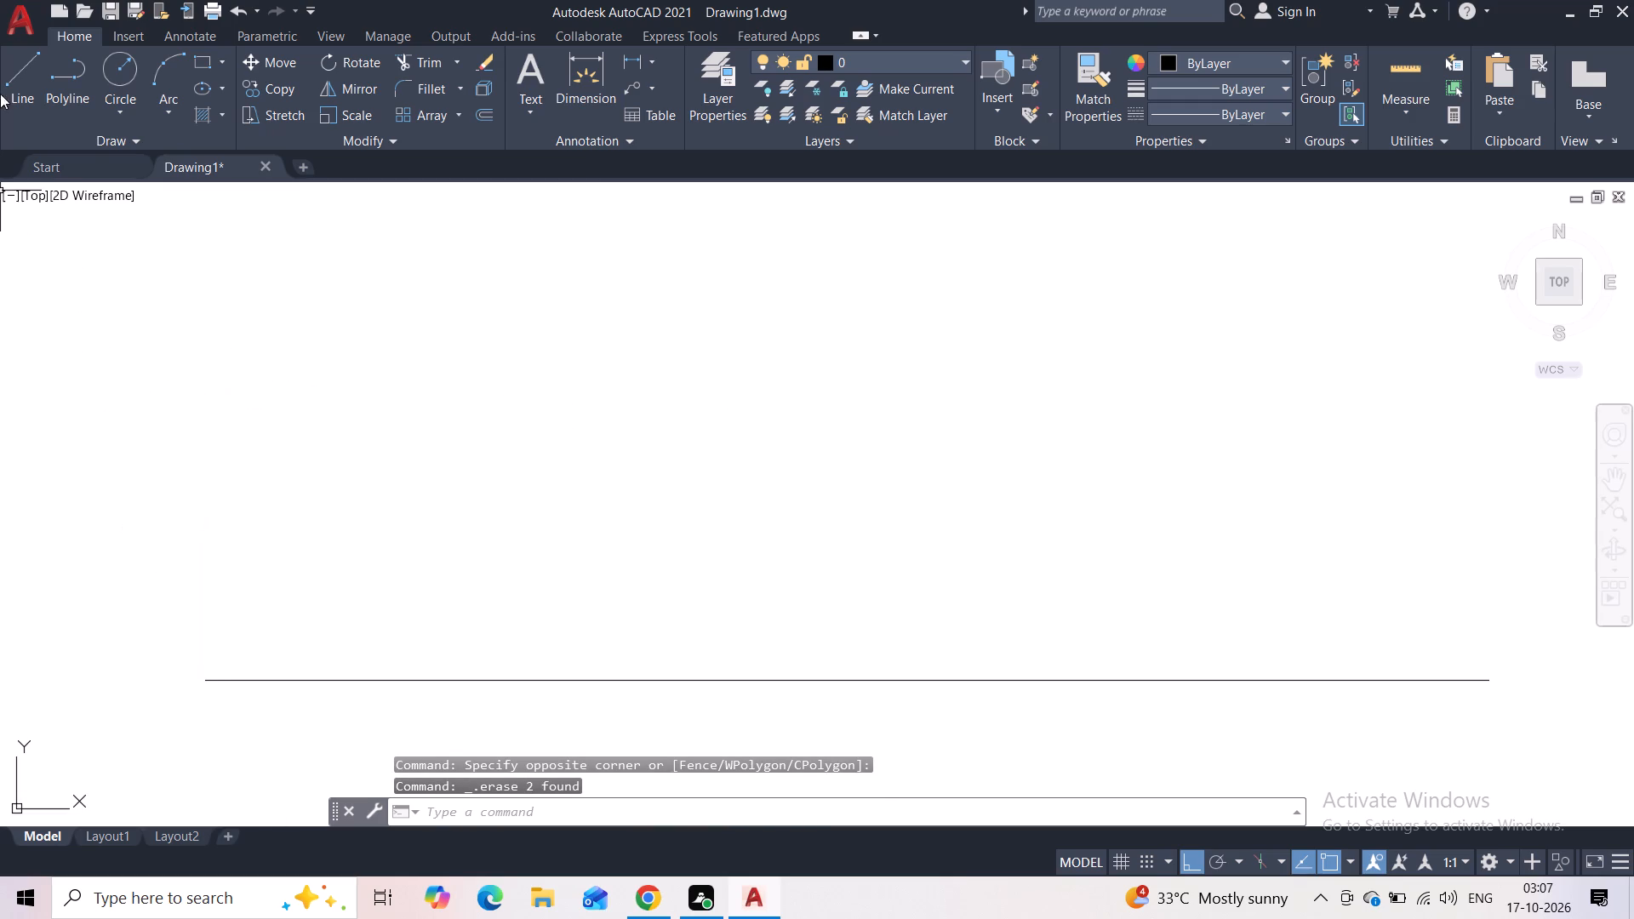
Draw a 14' vertical line up from the baseline's left end, finishing with a short horizontal tick to the right.
{"action": "left_click", "coordinate": [1, 83]}
{"action": "left_click", "coordinate": [21, 111]}
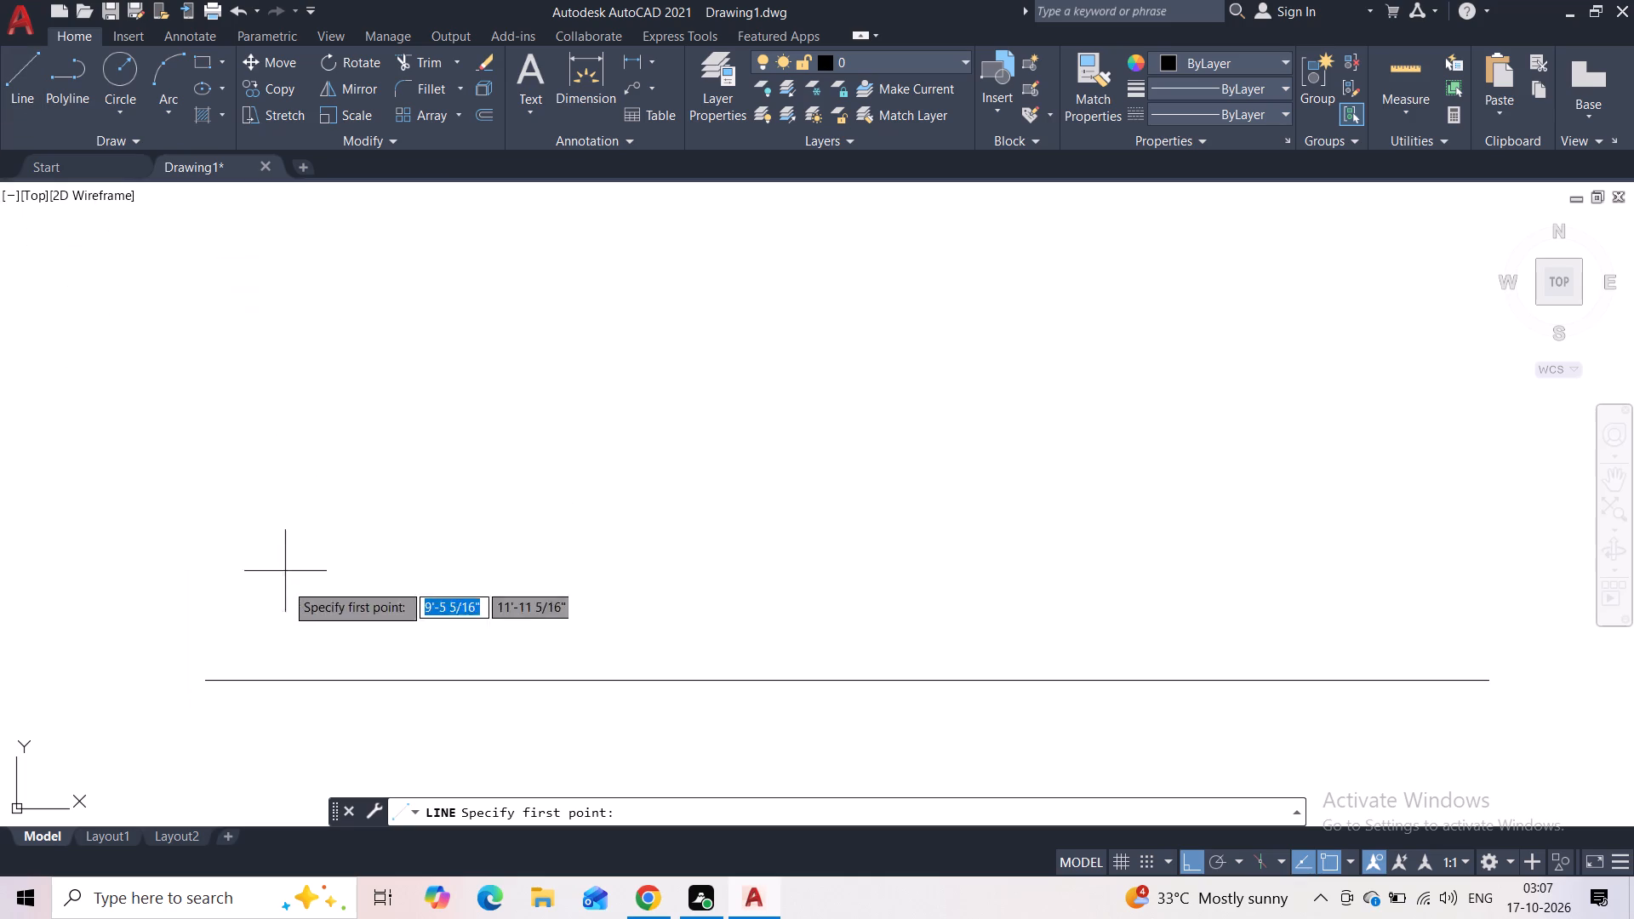
{"action": "left_click", "coordinate": [208, 676]}
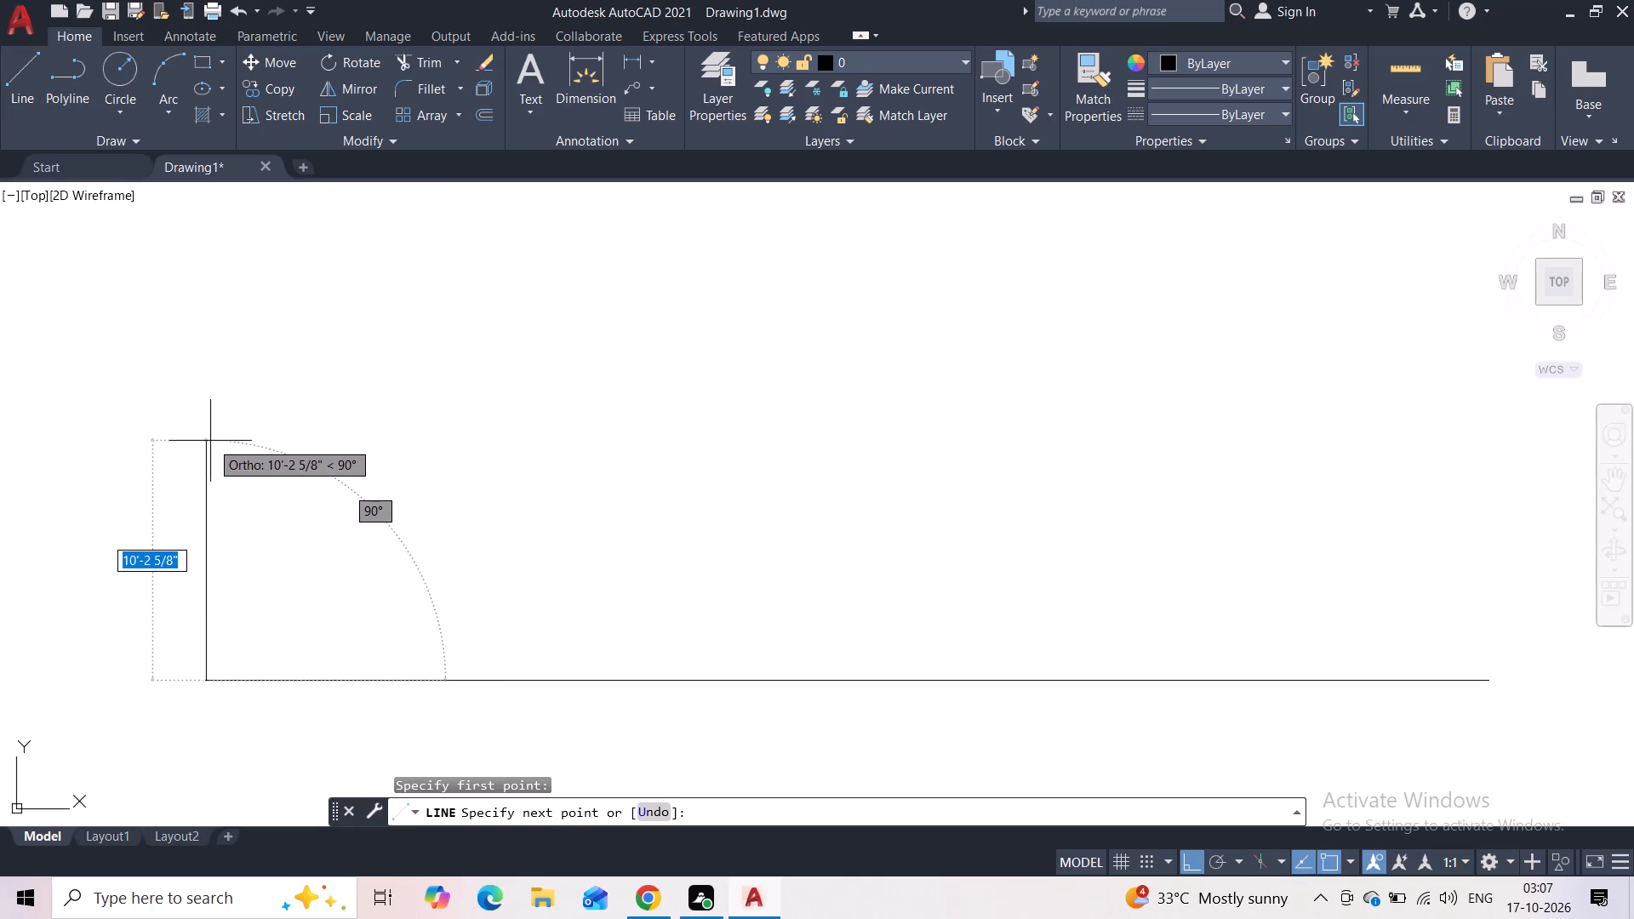
{"action": "type", "text": "14"}
{"action": "key", "text": "apostrophe"}
{"action": "key", "text": "Return"}
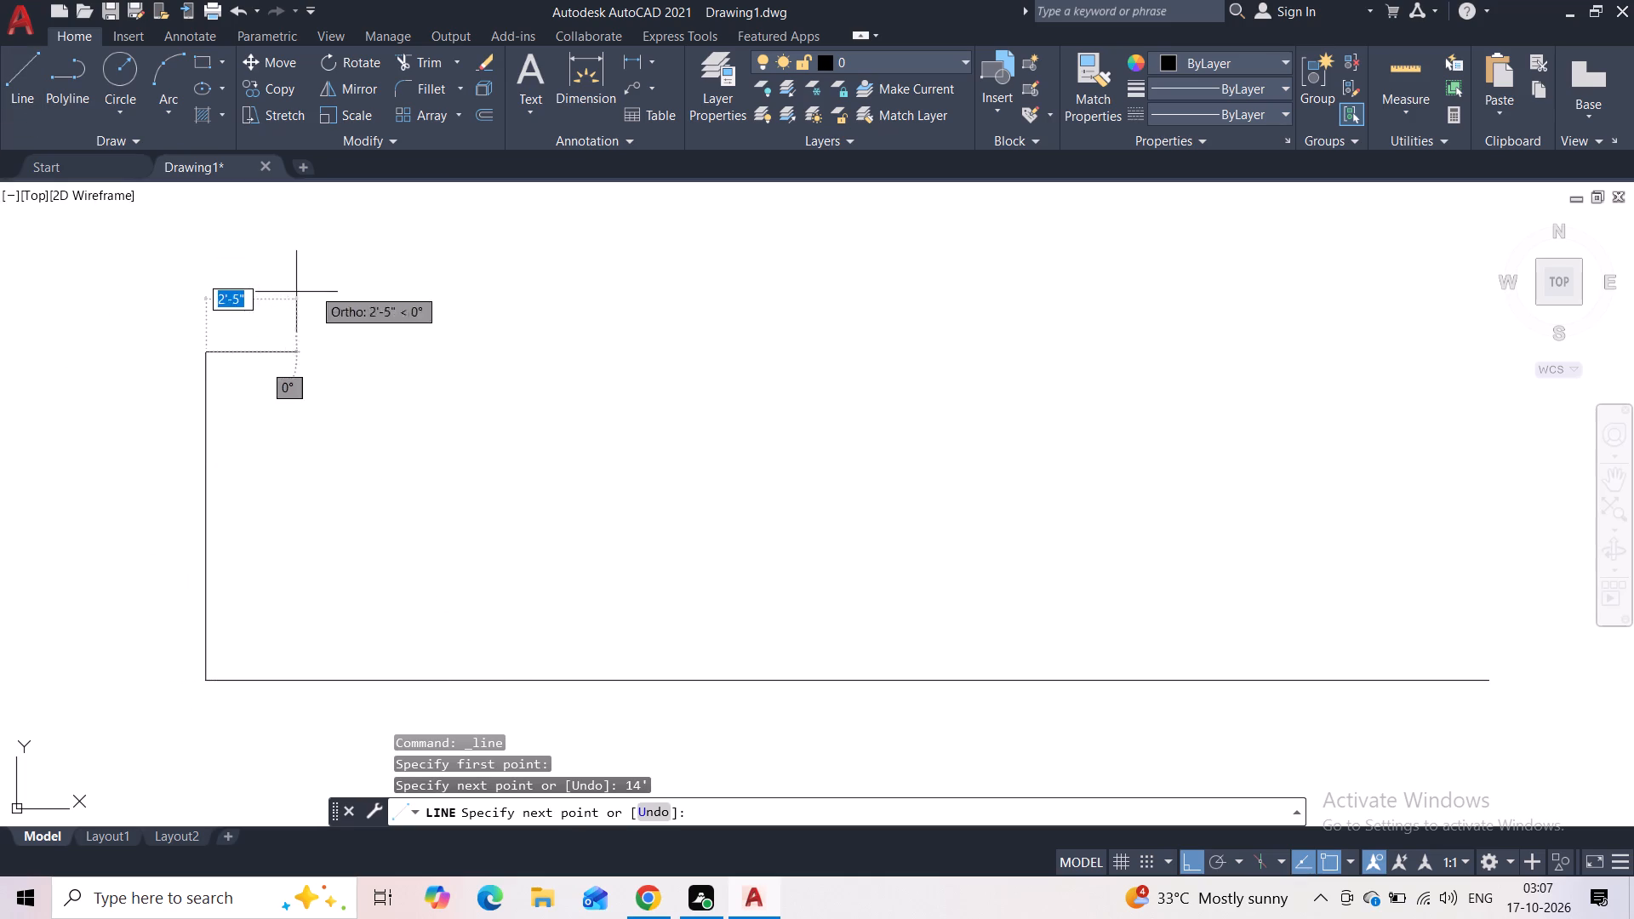
{"action": "left_click", "coordinate": [260, 358]}
{"action": "key", "text": "Escape"}
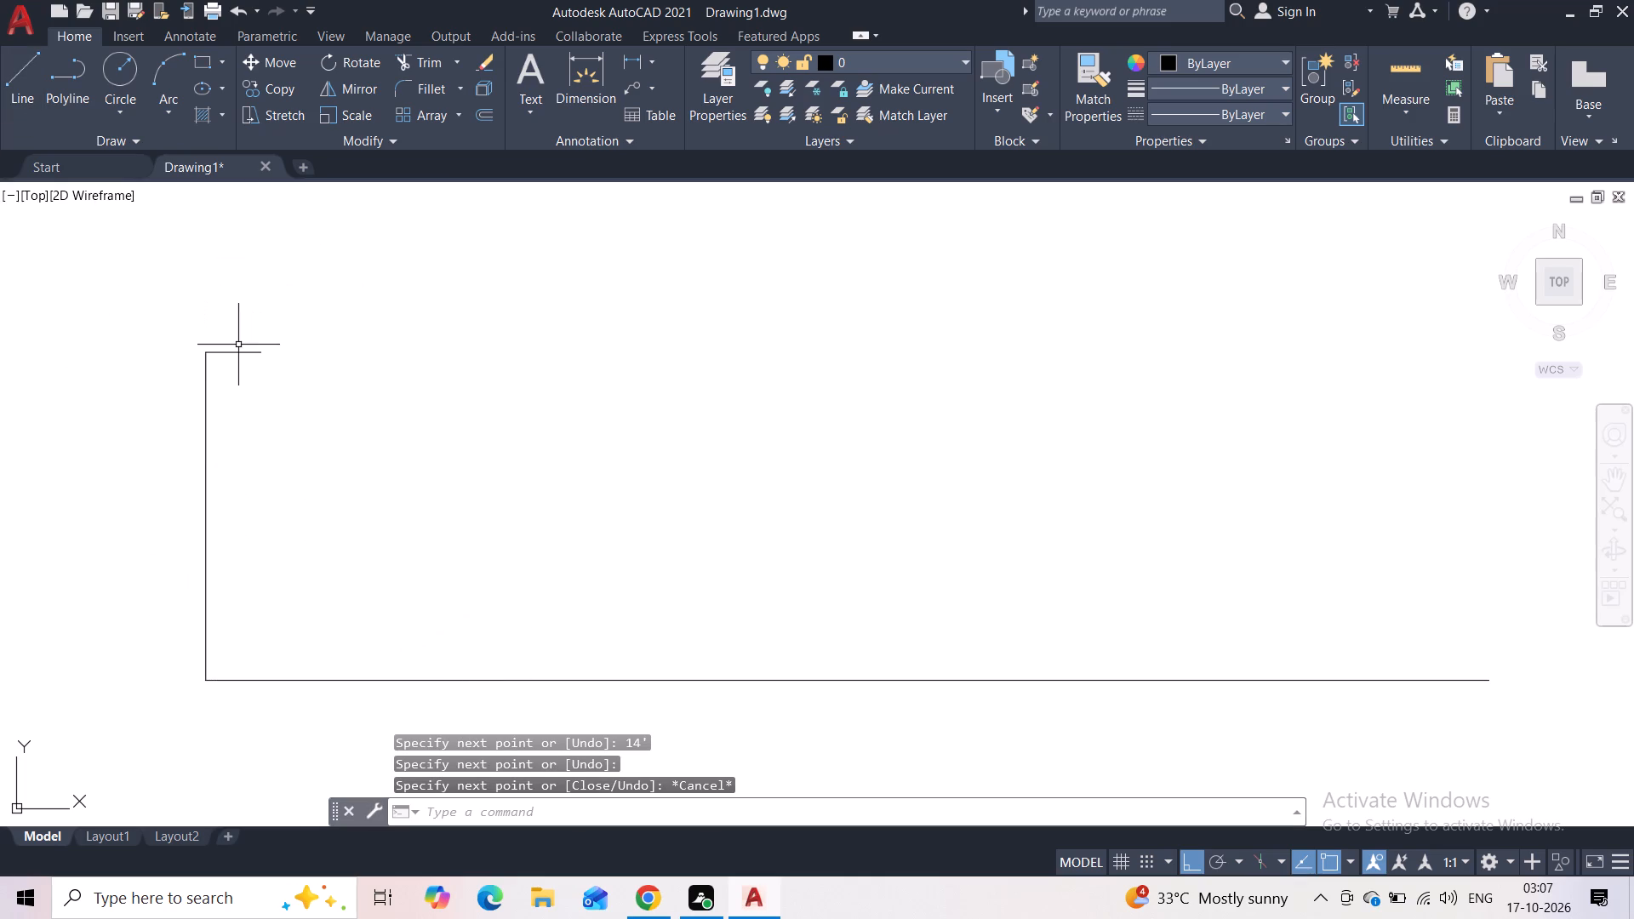
Continue the vertical upward another 14' from the first tick's corner, ending in a short horizontal tick to the right.
{"action": "key", "text": "space"}
{"action": "left_click", "coordinate": [208, 350]}
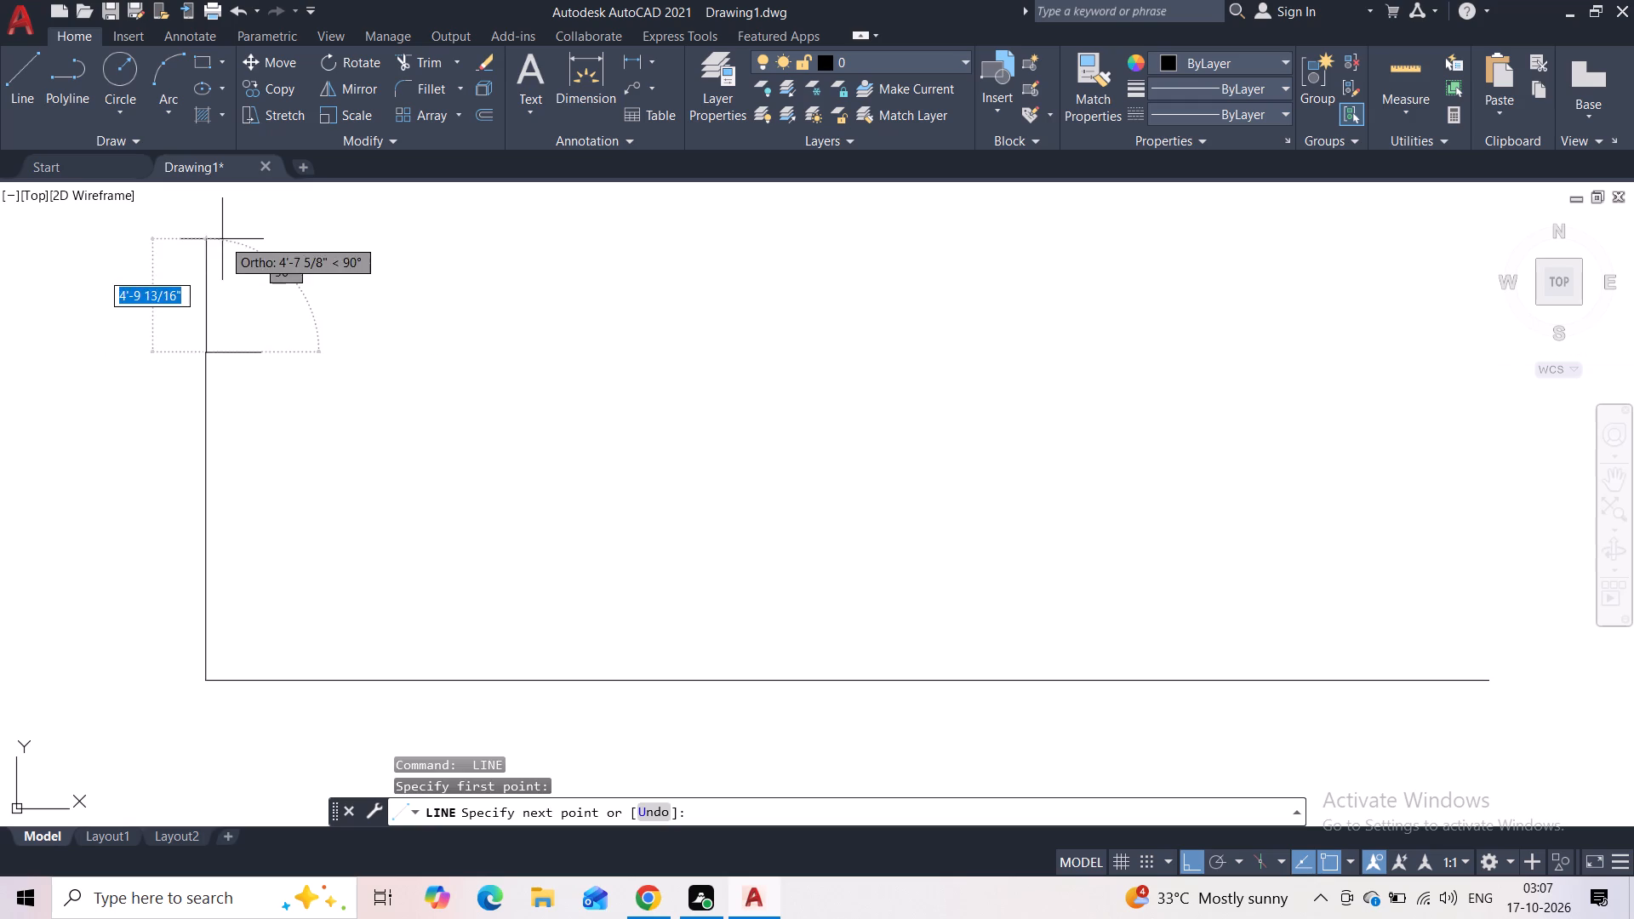
{"action": "middle_click_drag", "start_coordinate": [222, 237], "coordinate": [210, 488]}
{"action": "type", "text": "14'"}
{"action": "key", "text": "Return"}
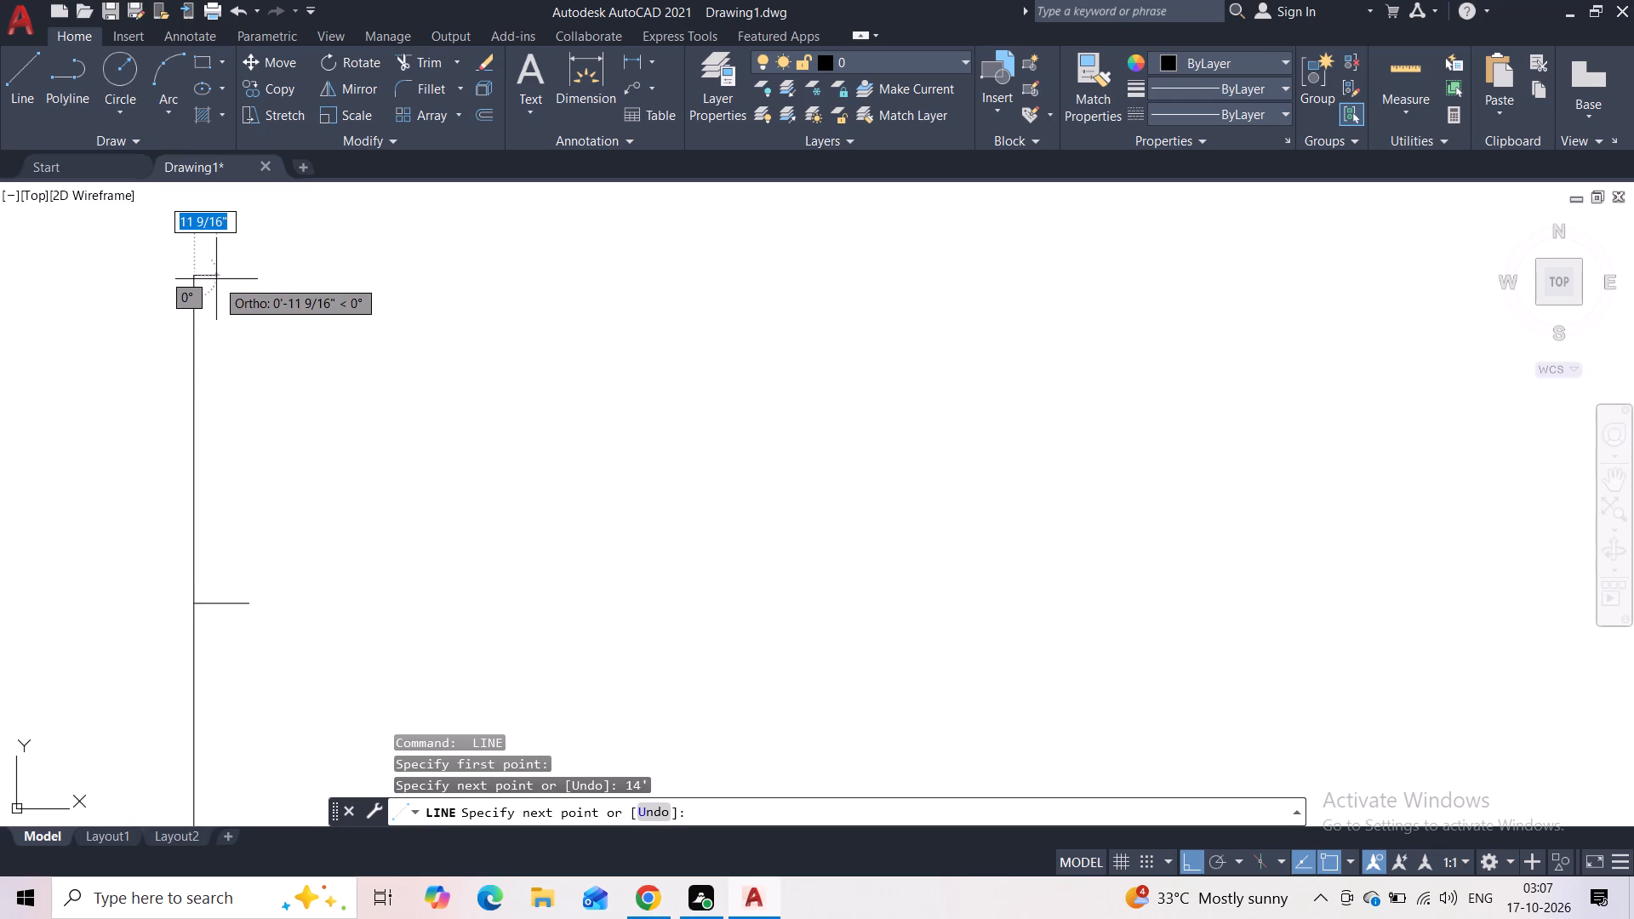
{"action": "left_click", "coordinate": [225, 283]}
{"action": "key", "text": "Escape"}
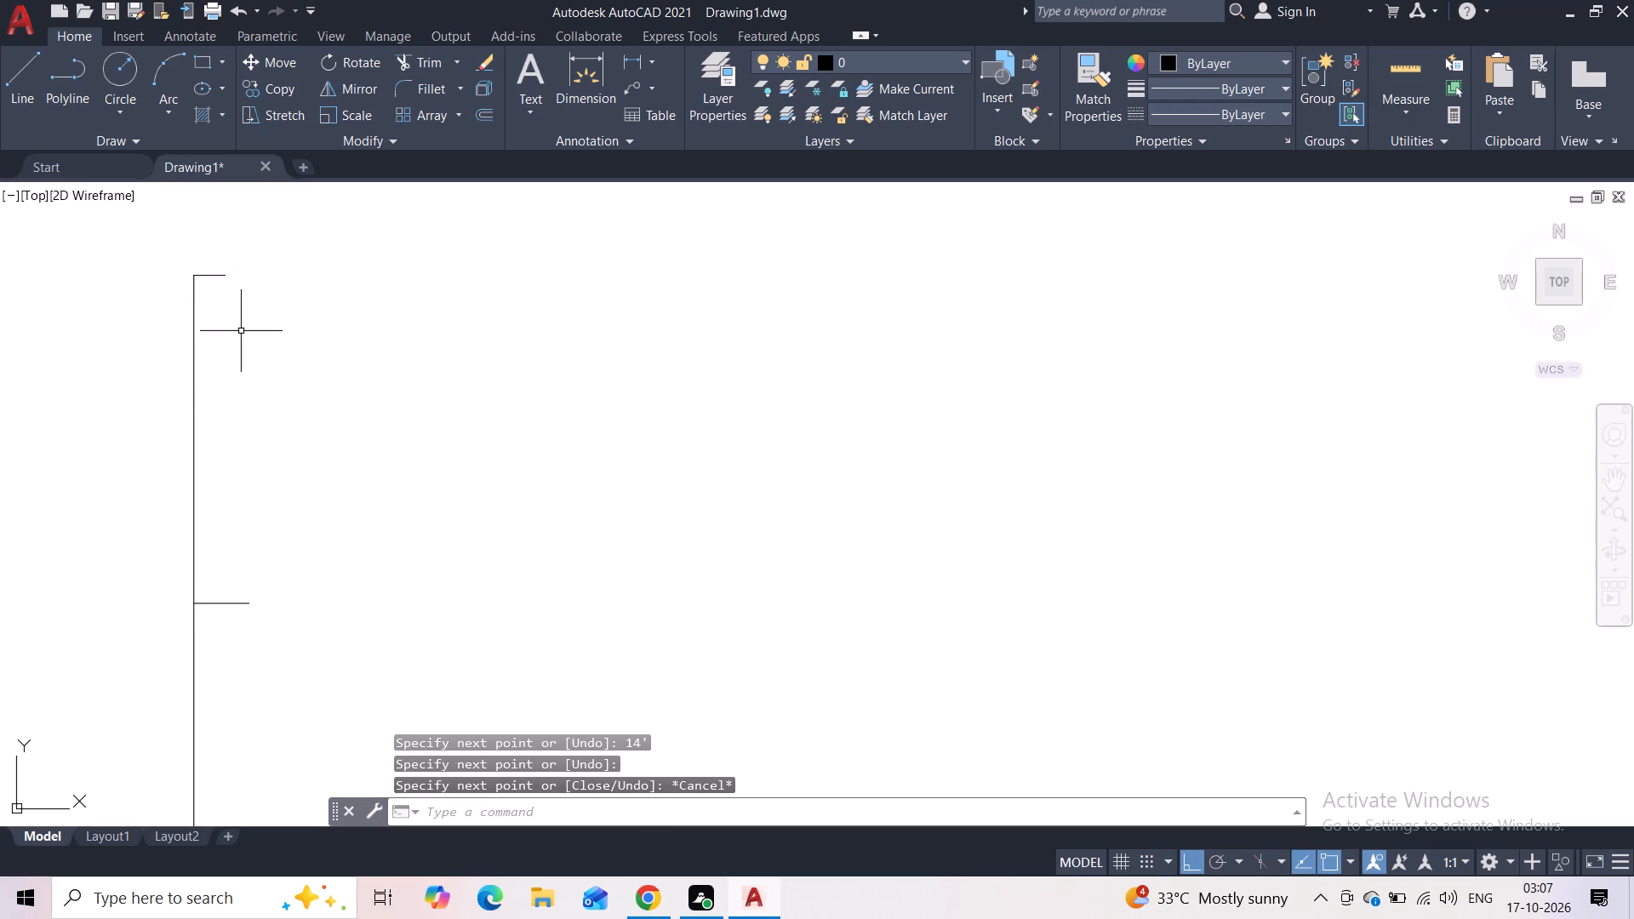
Draw a 4' vertical line up from the second tick's corner, ending in a short horizontal tick to the right.
{"action": "scroll", "coordinate": [241, 331], "scroll_direction": "down", "scroll_amount": 1}
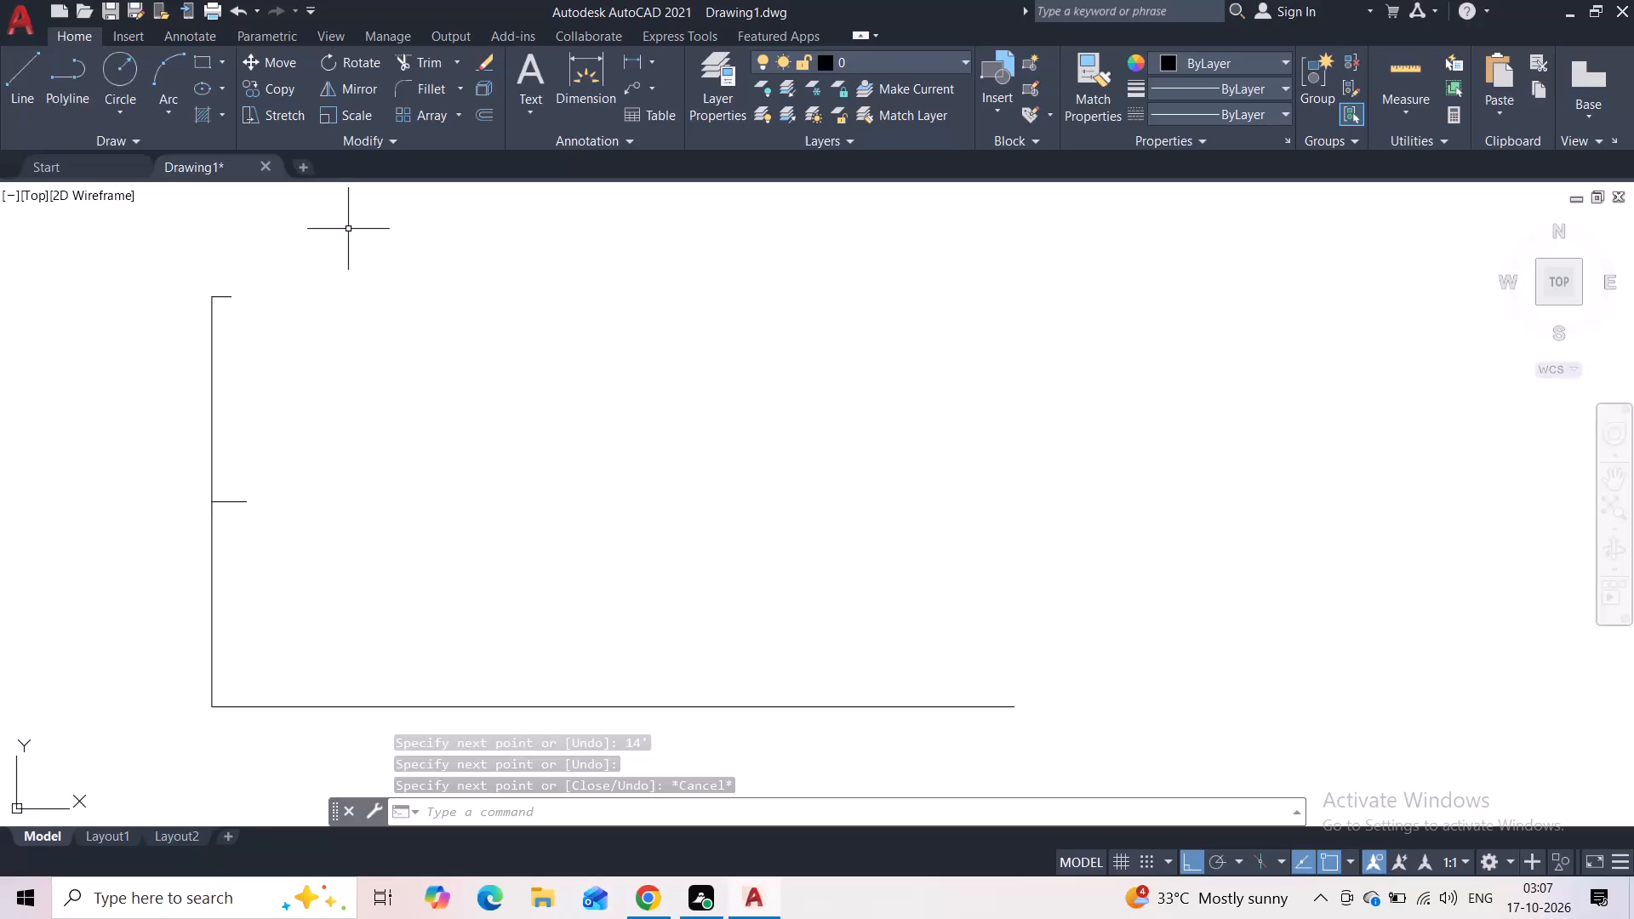
{"action": "left_click", "coordinate": [8, 95]}
{"action": "middle_click_drag", "start_coordinate": [184, 313], "coordinate": [151, 426]}
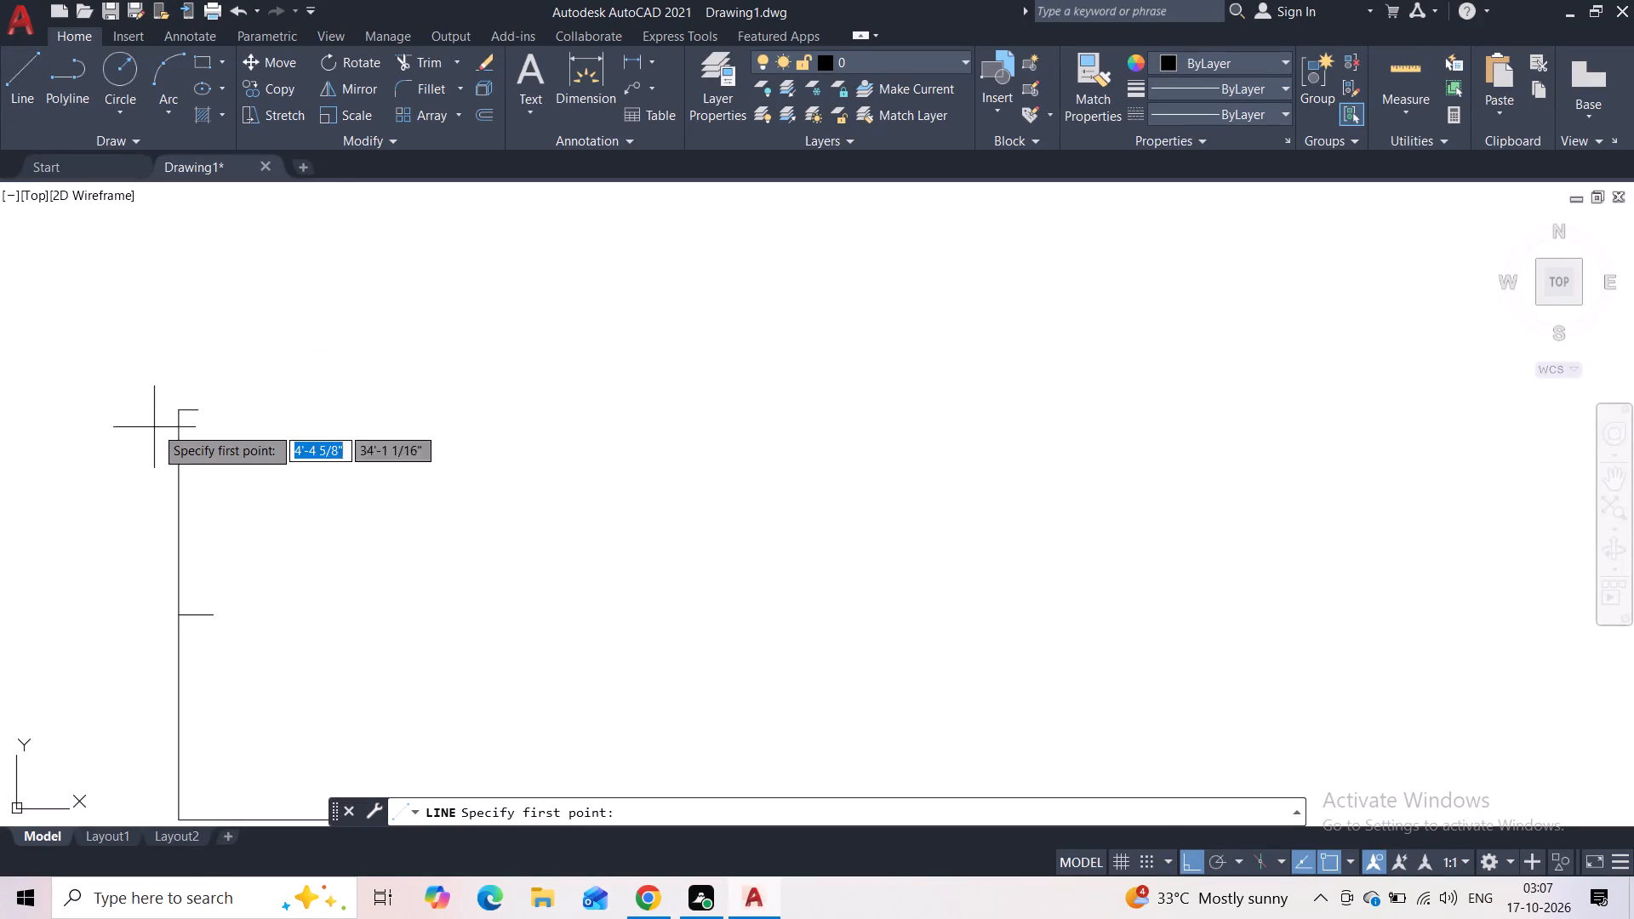
{"action": "left_click", "coordinate": [175, 408]}
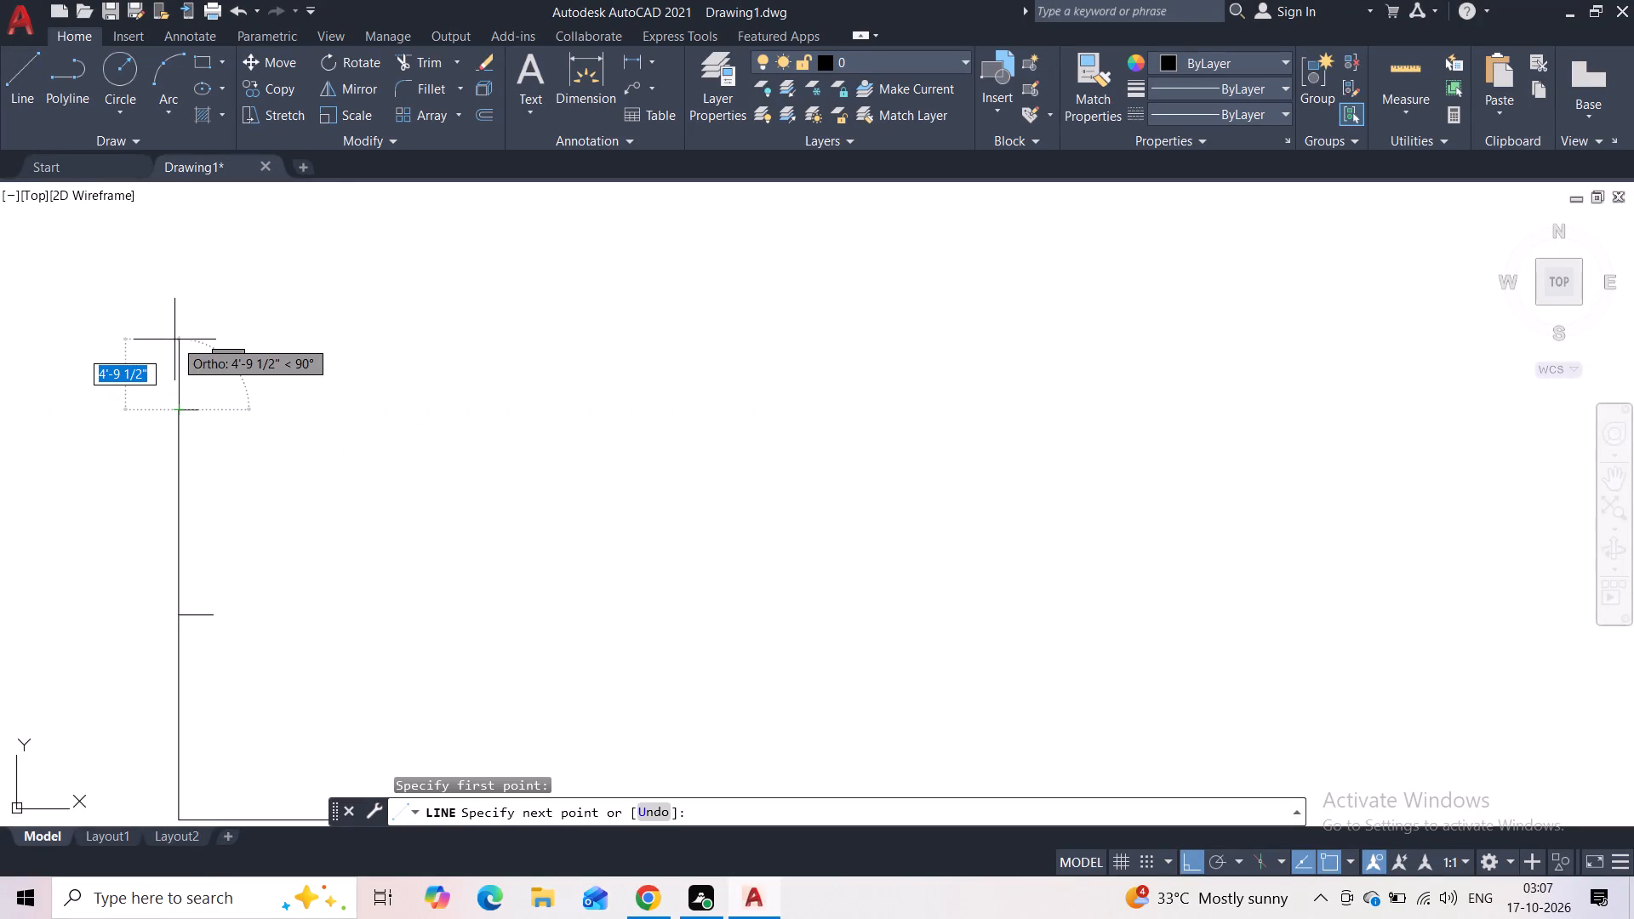
{"action": "type", "text": "4'"}
{"action": "key", "text": "Return"}
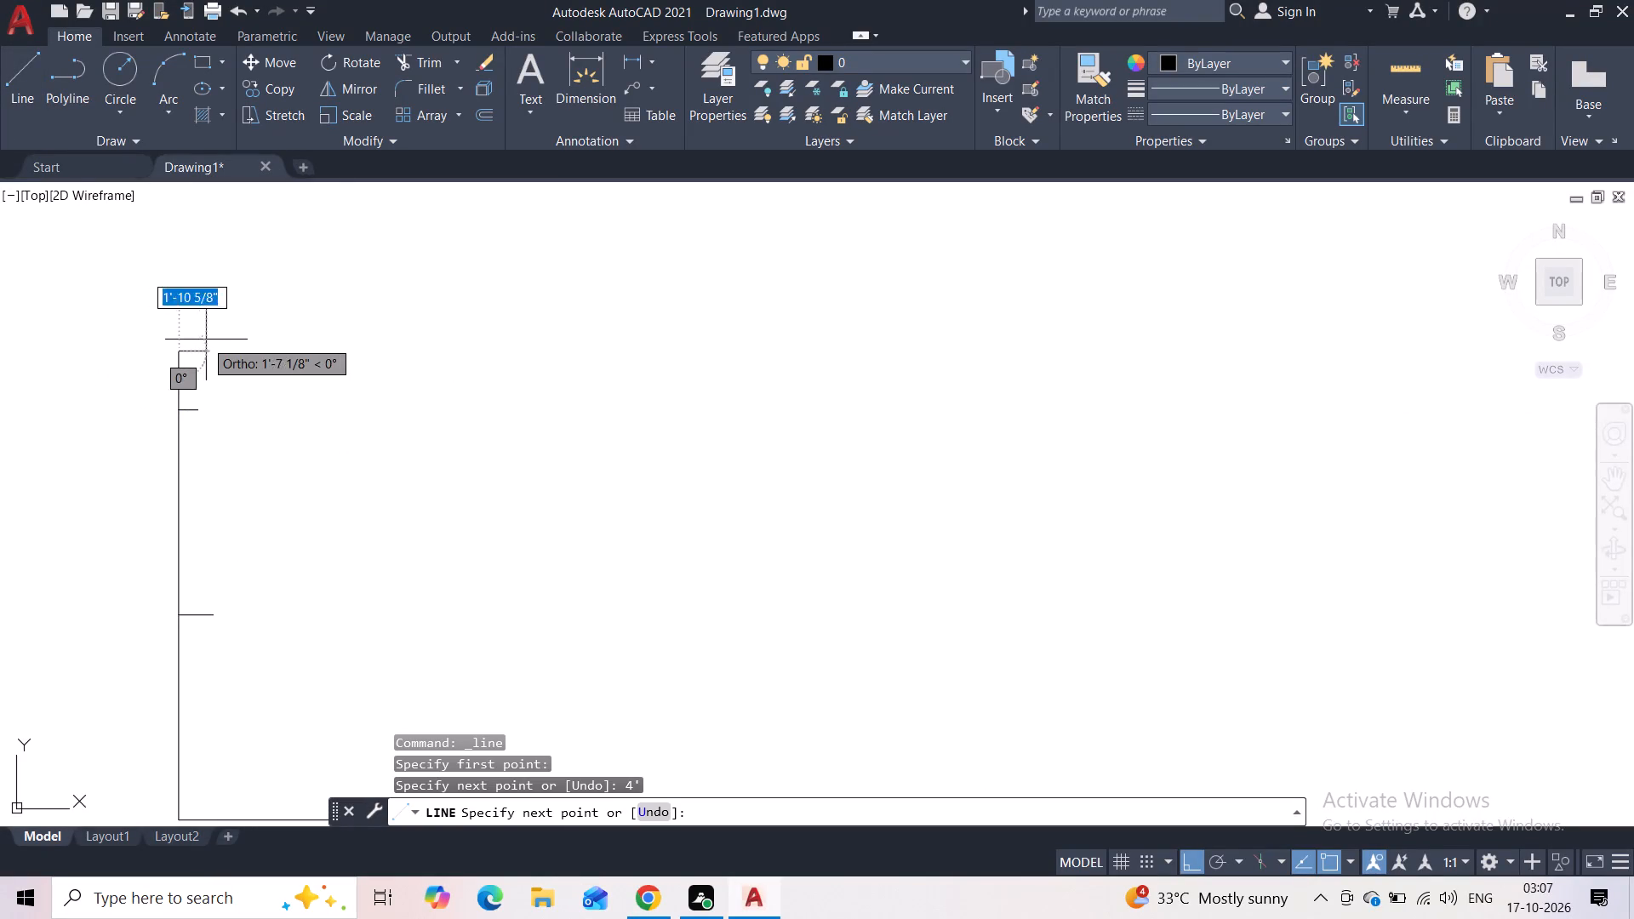
{"action": "left_click", "coordinate": [207, 338]}
{"action": "key", "text": "Escape"}
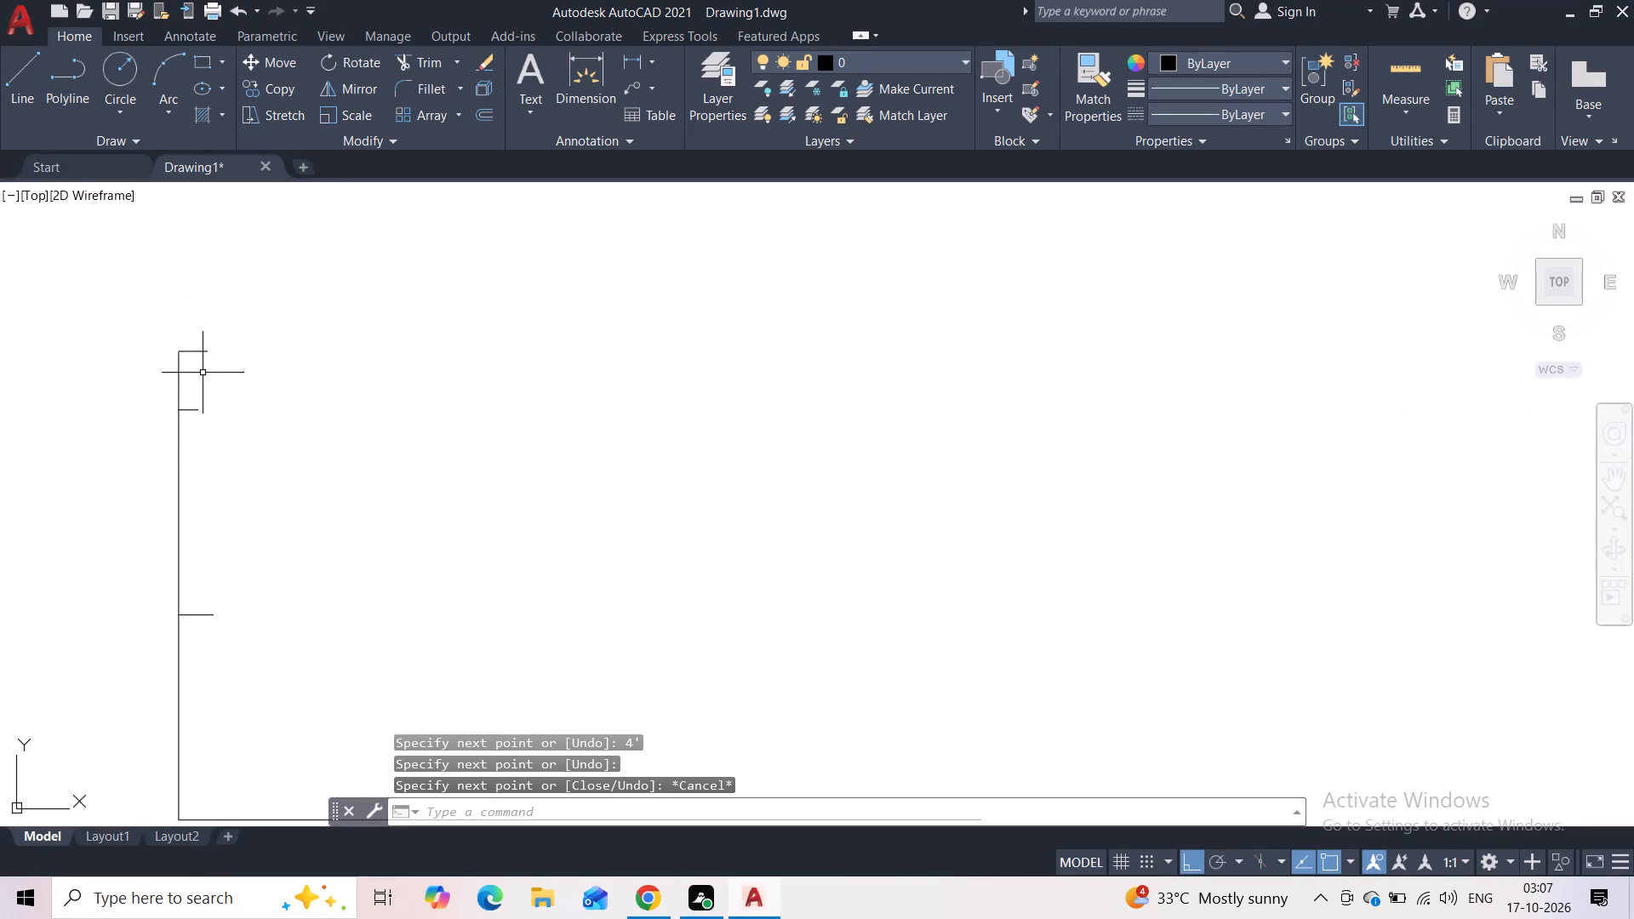
Extend the topmost tick to the right and draw a vertical line from its end down to the baseline.
{"action": "scroll", "coordinate": [203, 376], "scroll_direction": "up", "scroll_amount": 1}
{"action": "middle_click_drag", "start_coordinate": [204, 386], "coordinate": [188, 328]}
{"action": "scroll", "coordinate": [186, 329], "scroll_direction": "down", "scroll_amount": 2}
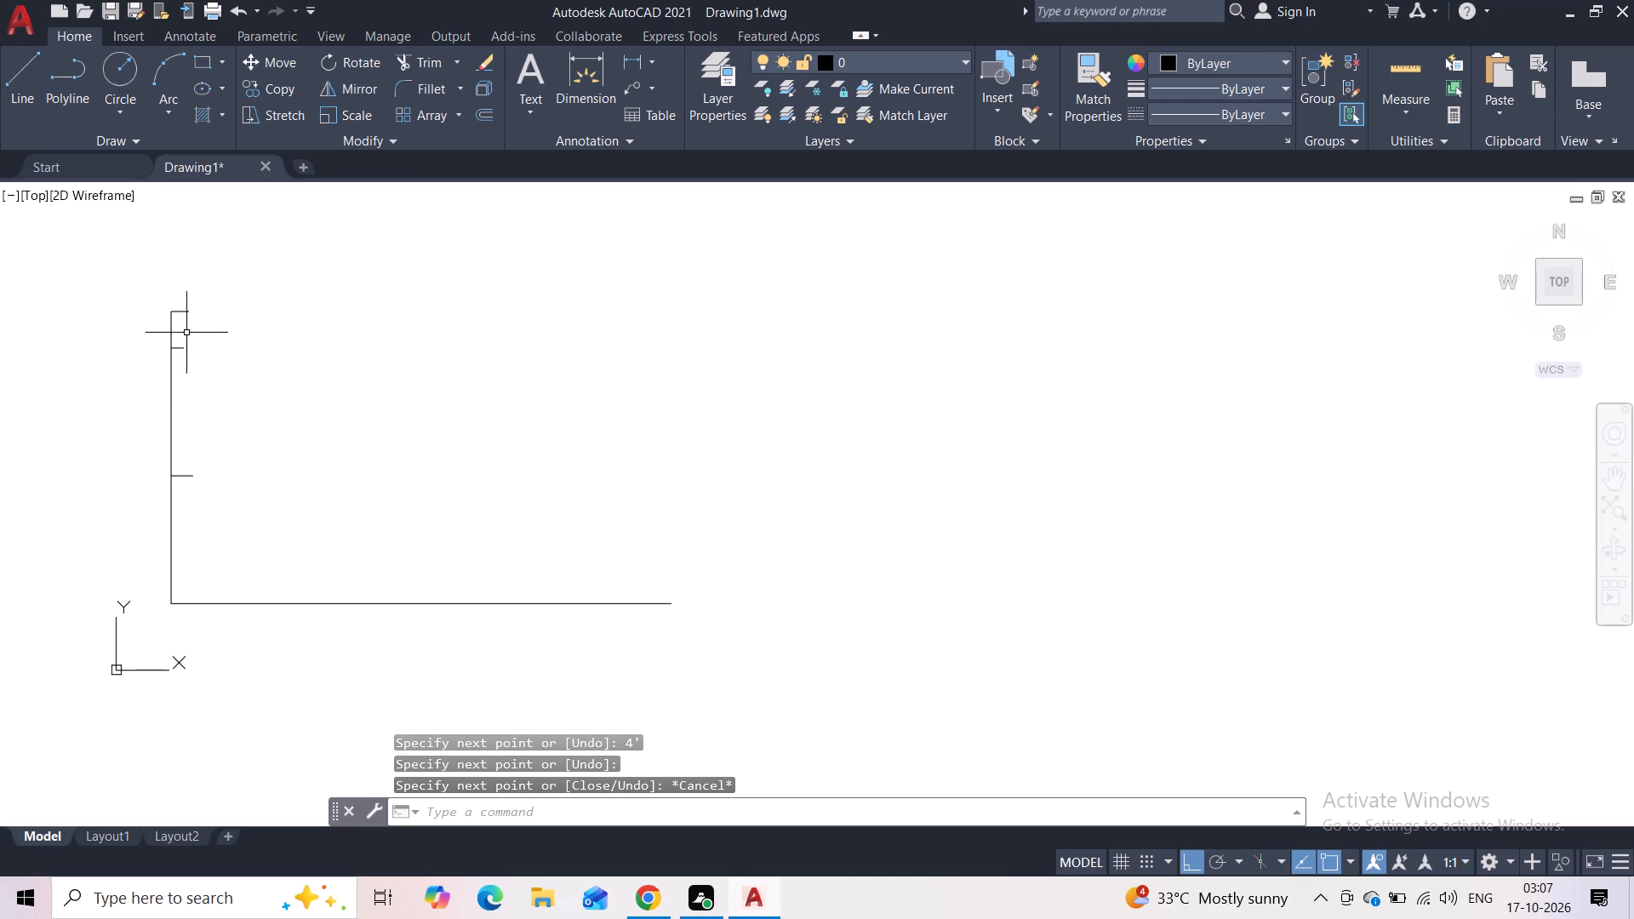
{"action": "middle_click_drag", "start_coordinate": [193, 439], "coordinate": [184, 385]}
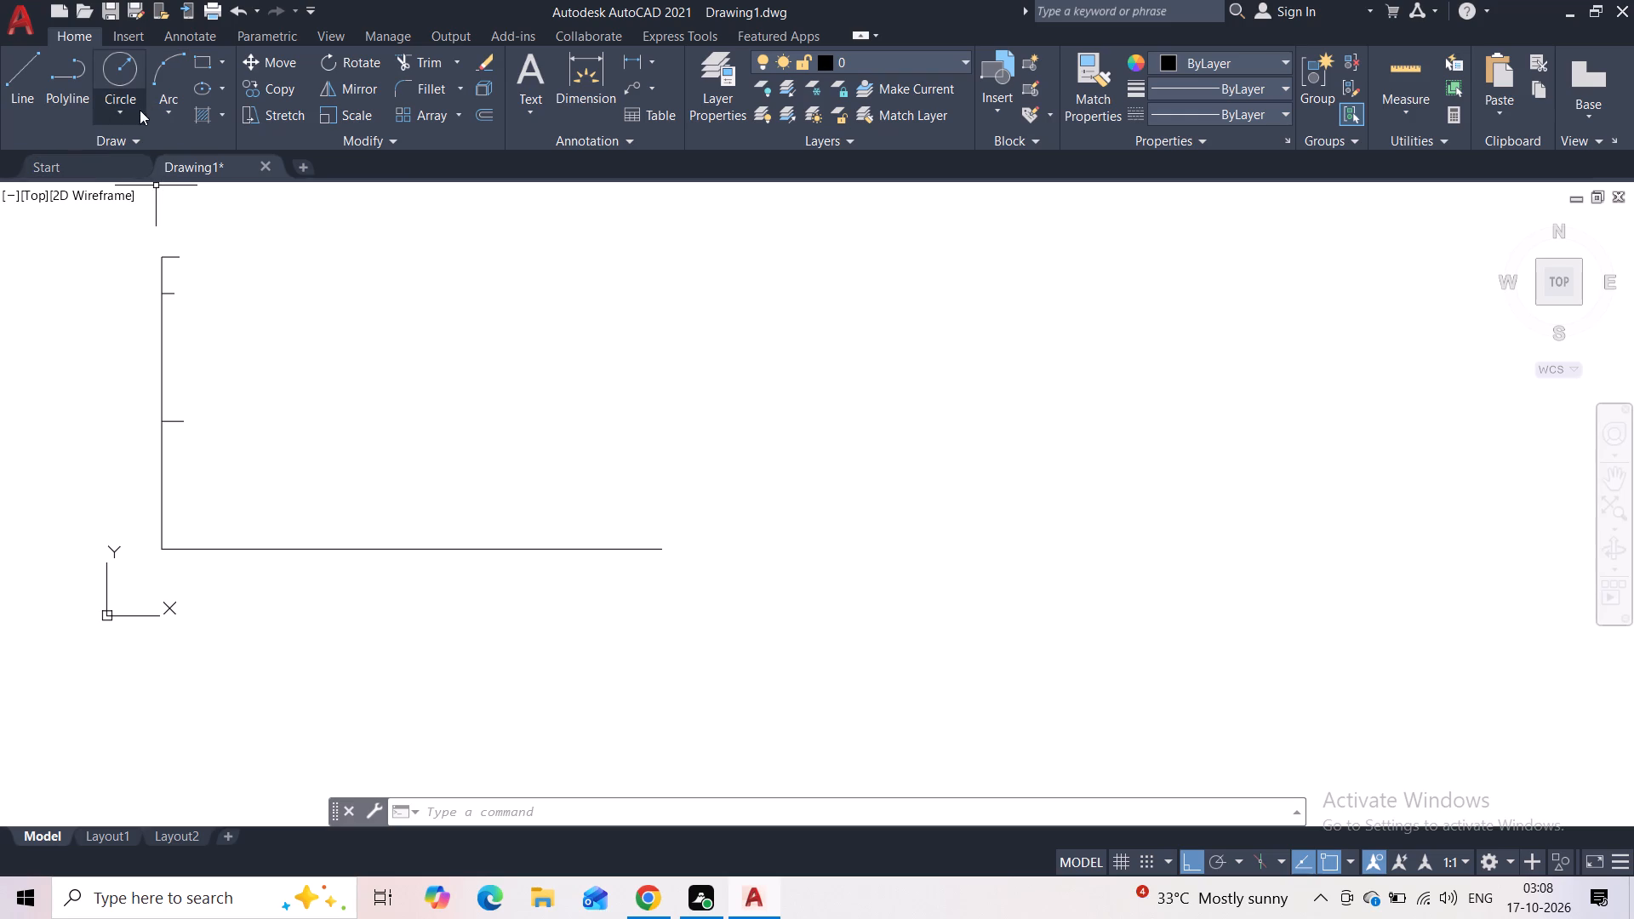
{"action": "left_click", "coordinate": [6, 80]}
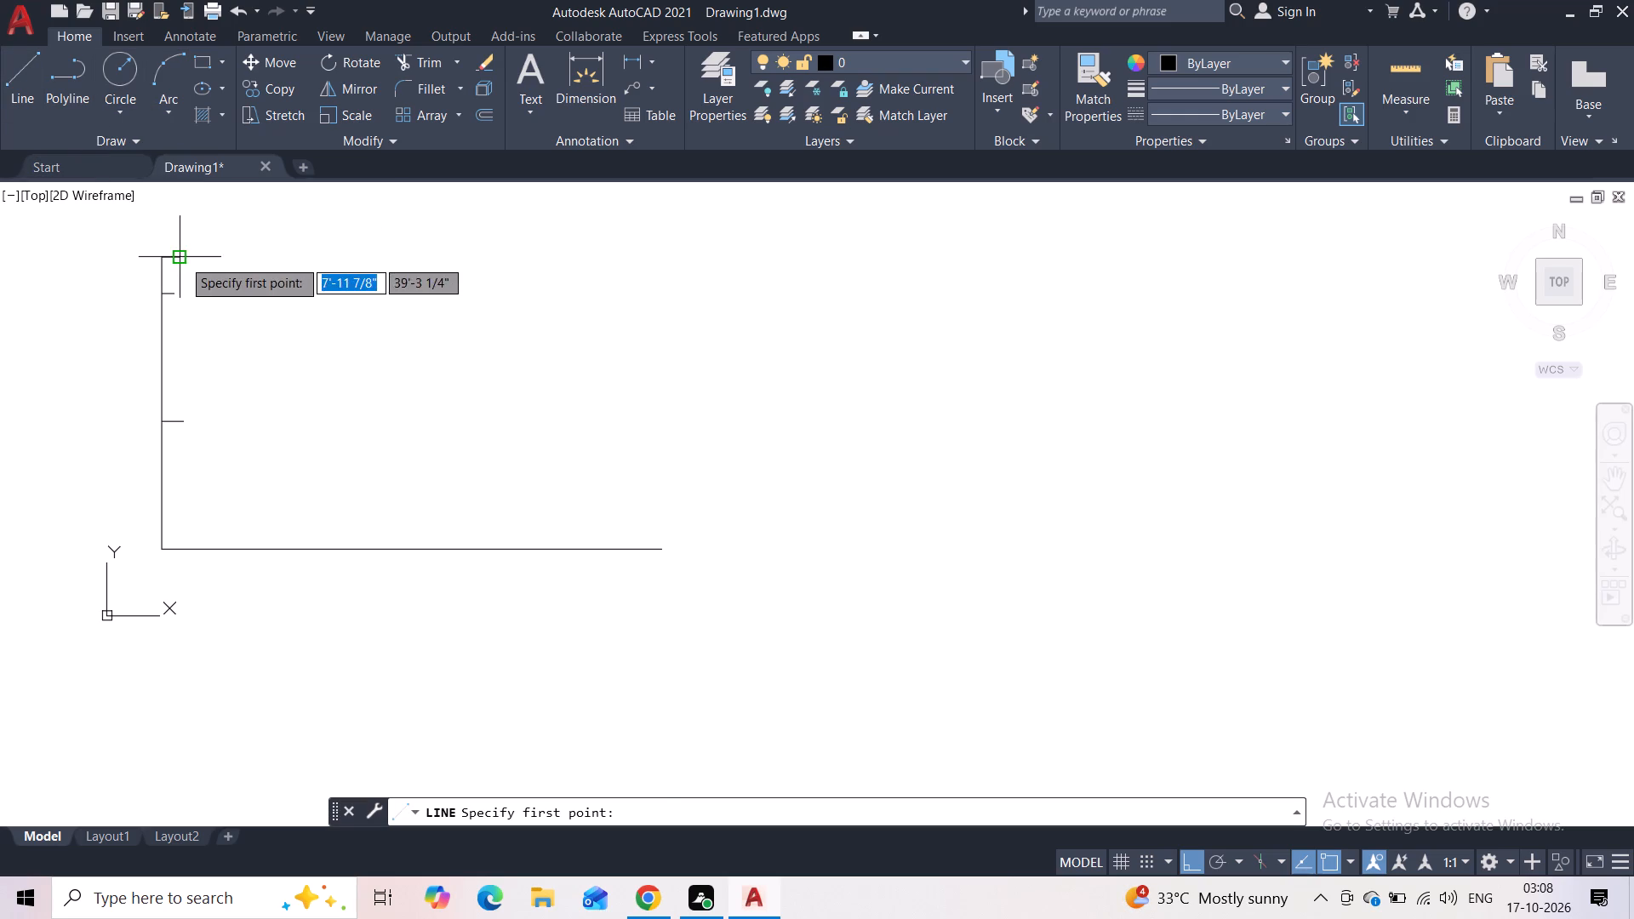
{"action": "left_click", "coordinate": [182, 259]}
{"action": "left_click", "coordinate": [294, 317]}
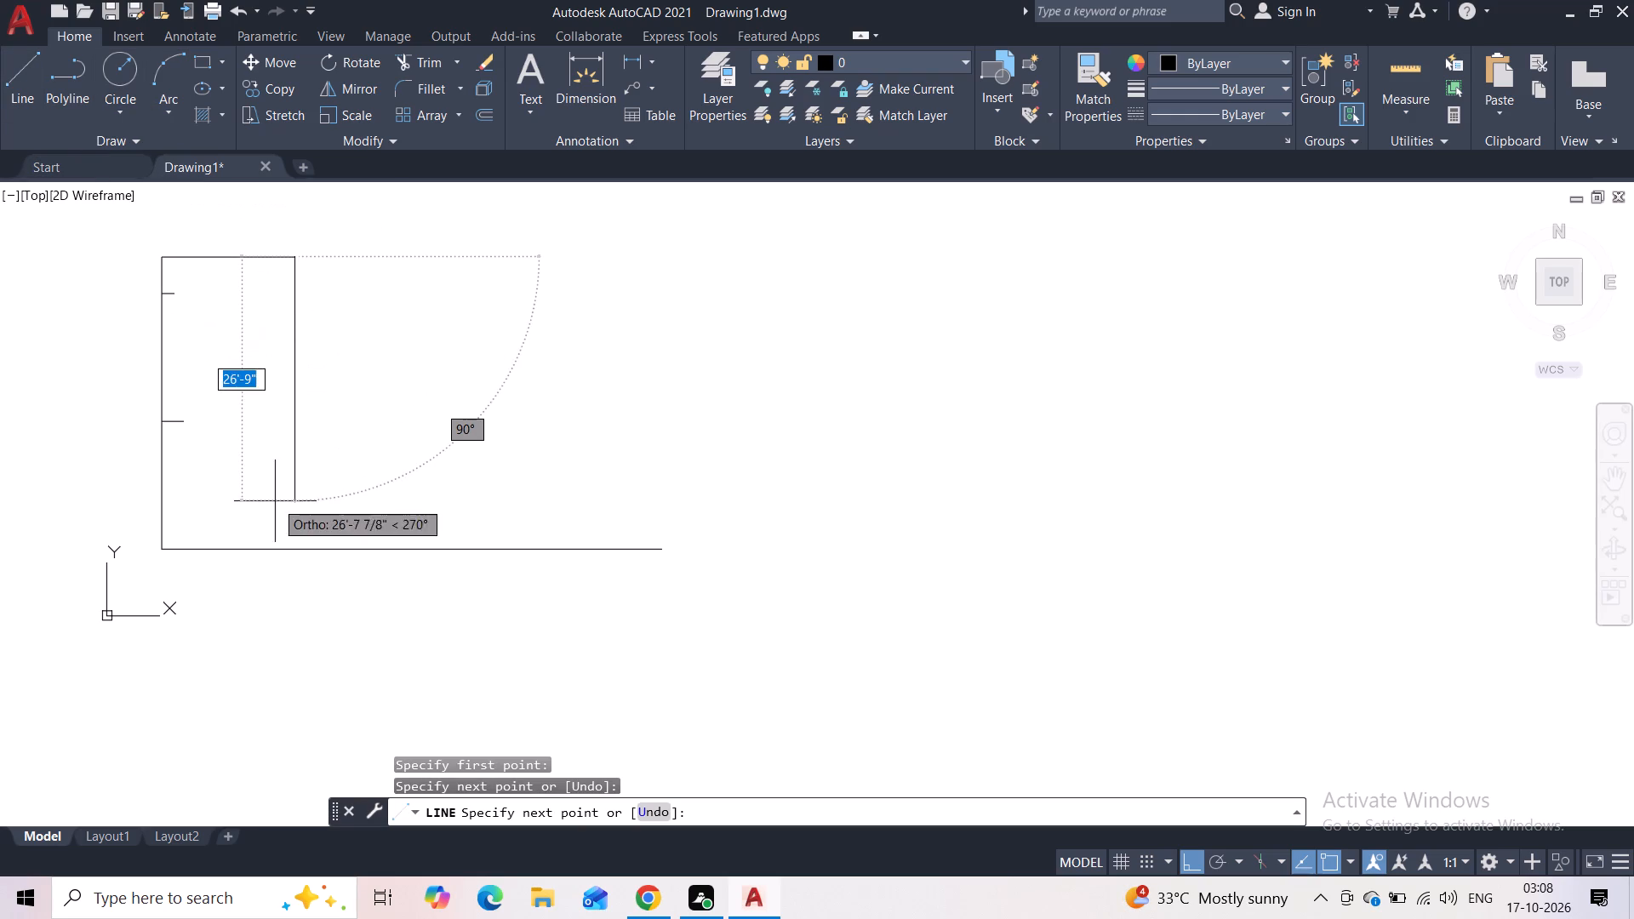
{"action": "left_click", "coordinate": [301, 548]}
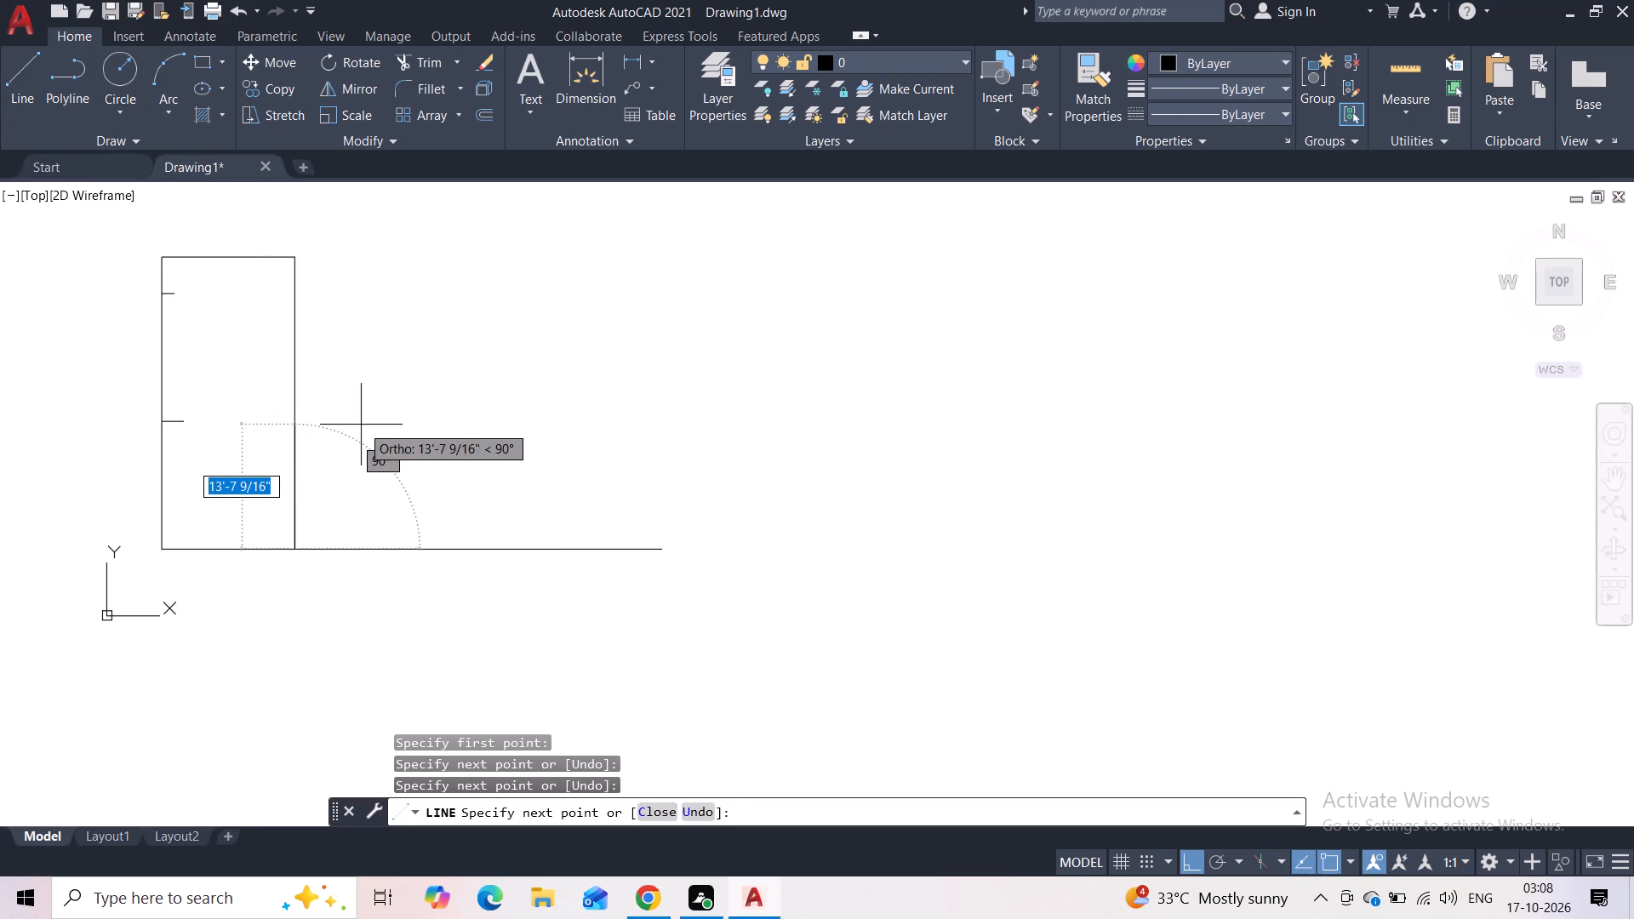
{"action": "key", "text": "Escape"}
Draw a rectangle about 10'-2" wide and 28'-8" high inside the outline, standing on the baseline.
{"action": "middle_click_drag", "start_coordinate": [247, 362], "coordinate": [231, 453]}
{"action": "scroll", "coordinate": [229, 442], "scroll_direction": "up", "scroll_amount": 1}
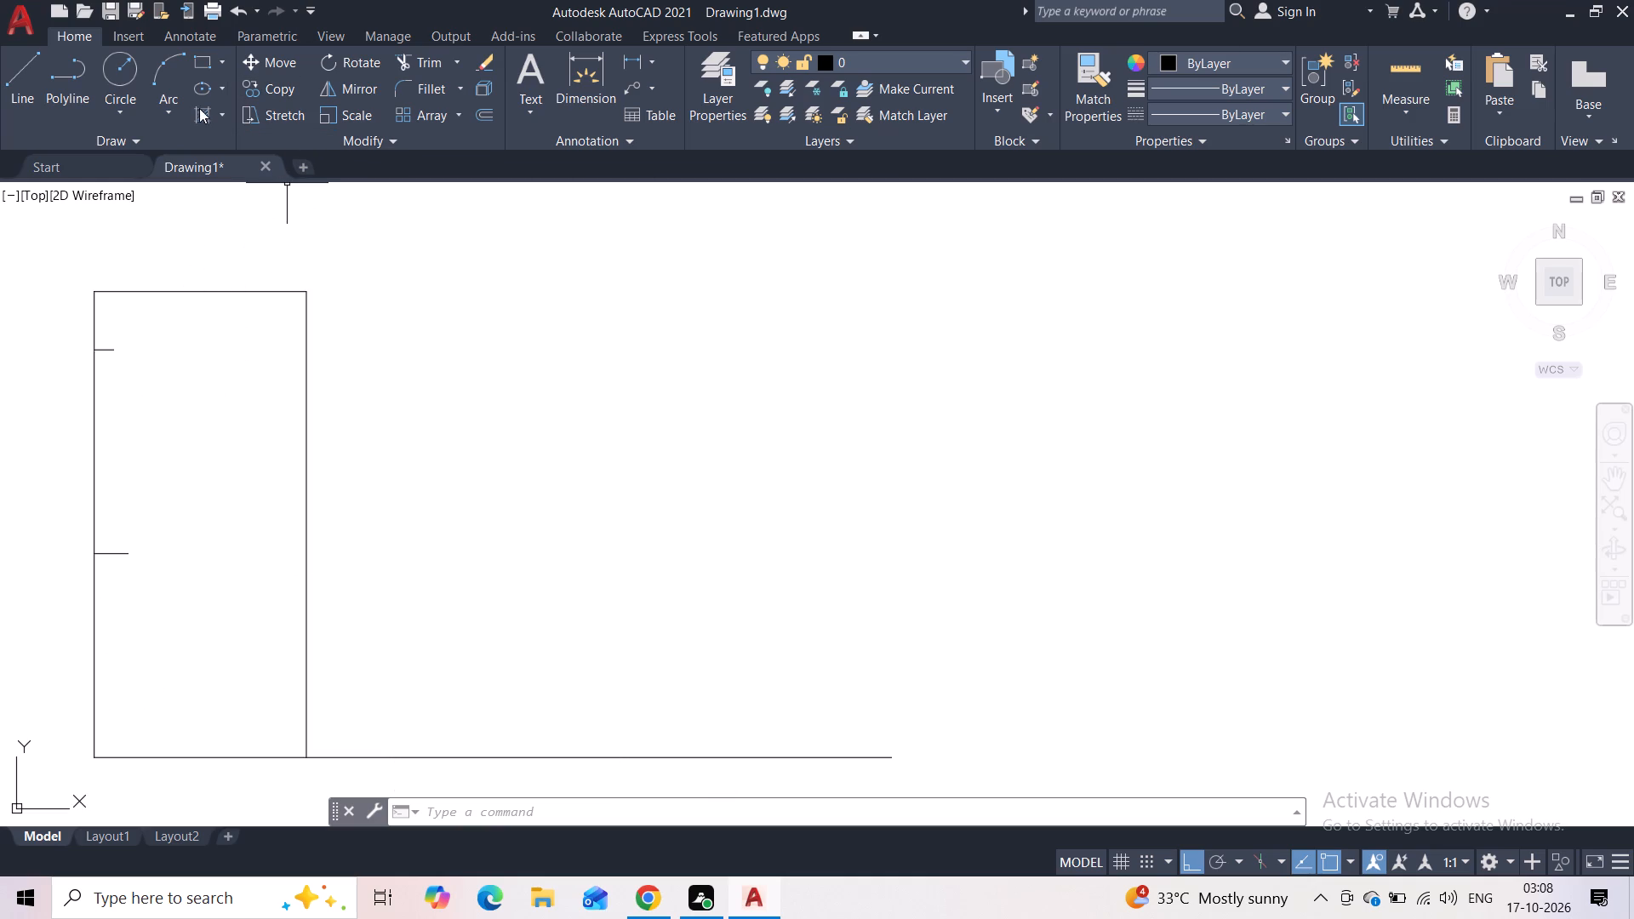
{"action": "left_click", "coordinate": [208, 69]}
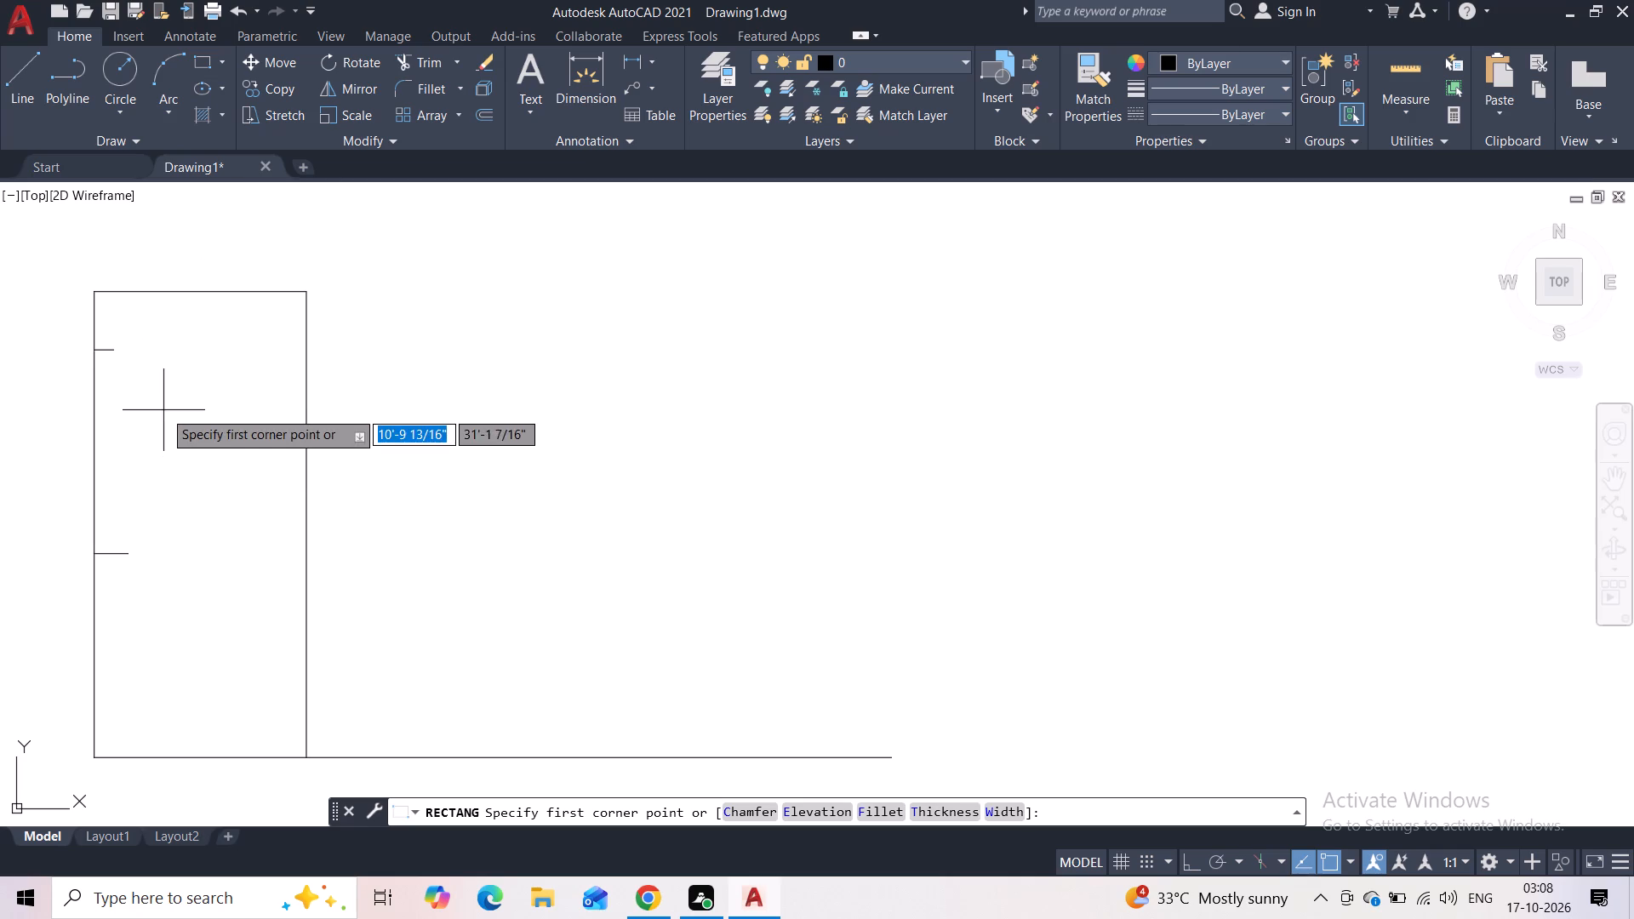
{"action": "left_click", "coordinate": [128, 340]}
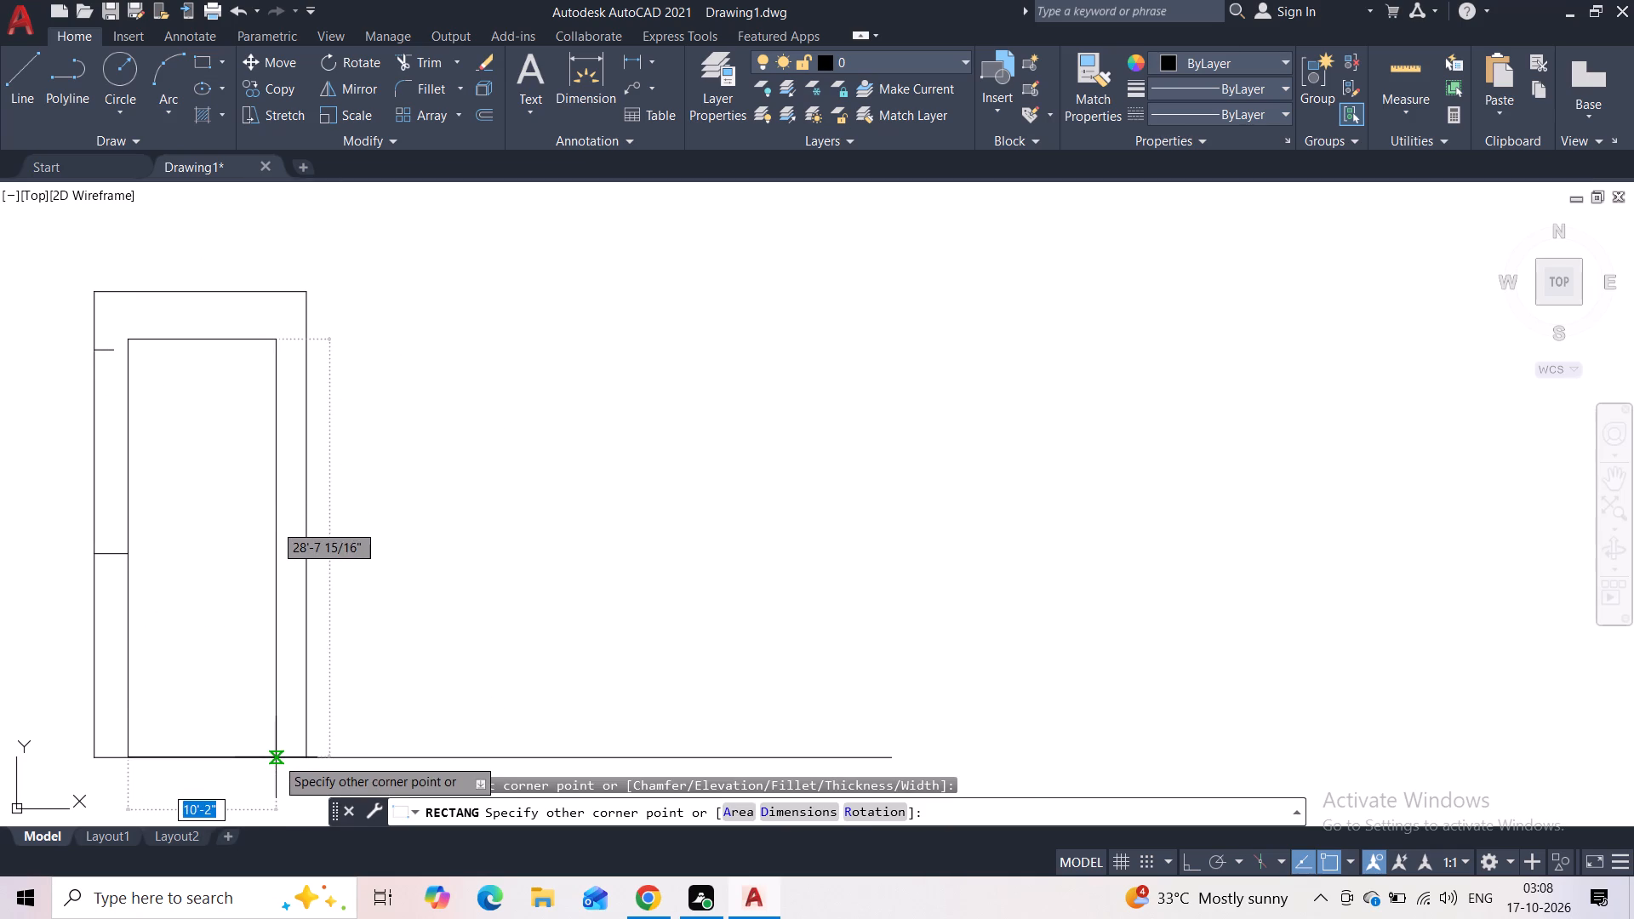
{"action": "left_click", "coordinate": [276, 757]}
Erase the two short level ticks on the outline's left edge.
{"action": "middle_click_drag", "start_coordinate": [194, 443], "coordinate": [408, 406]}
{"action": "scroll", "coordinate": [408, 414], "scroll_direction": "up", "scroll_amount": 1}
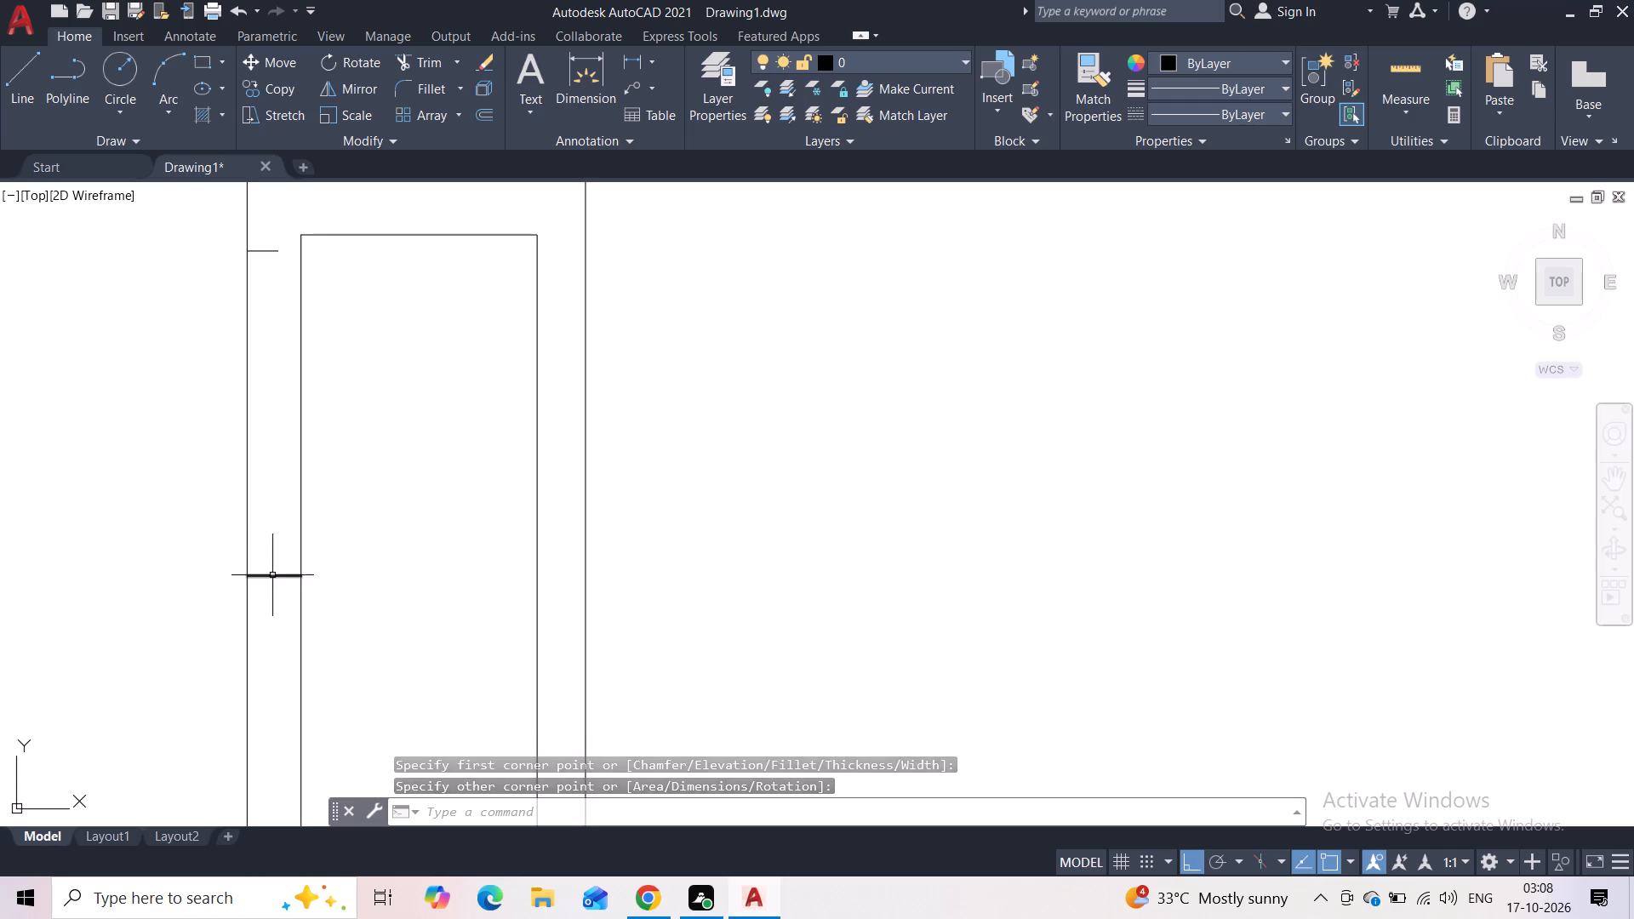
{"action": "left_click", "coordinate": [272, 575]}
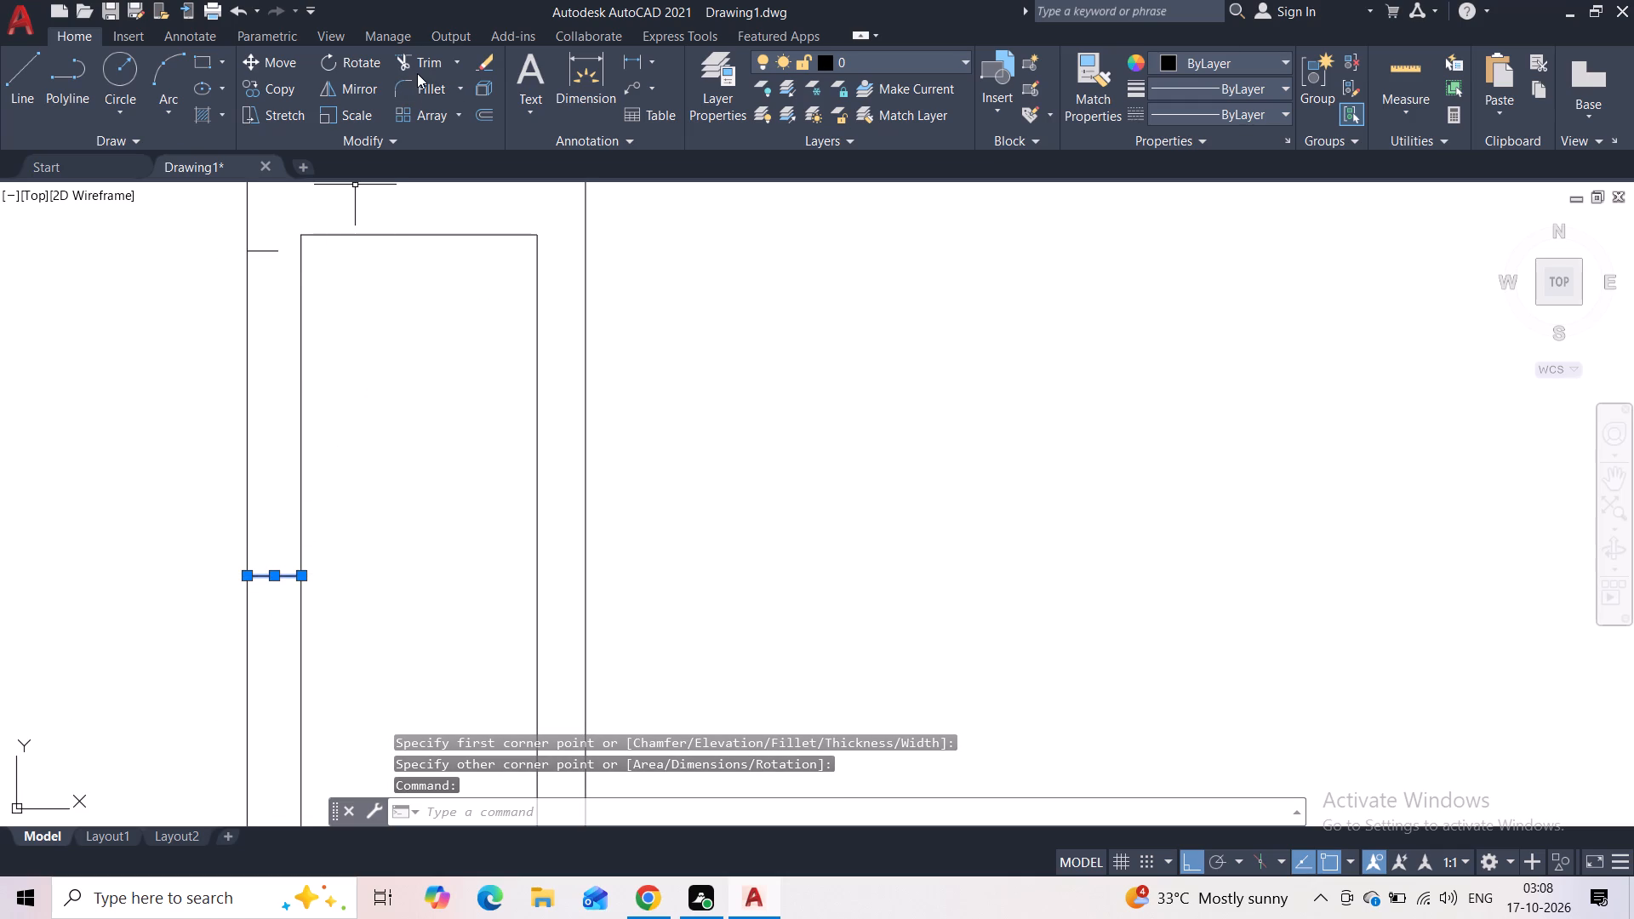
{"action": "left_click", "coordinate": [289, 225]}
{"action": "left_click", "coordinate": [264, 270]}
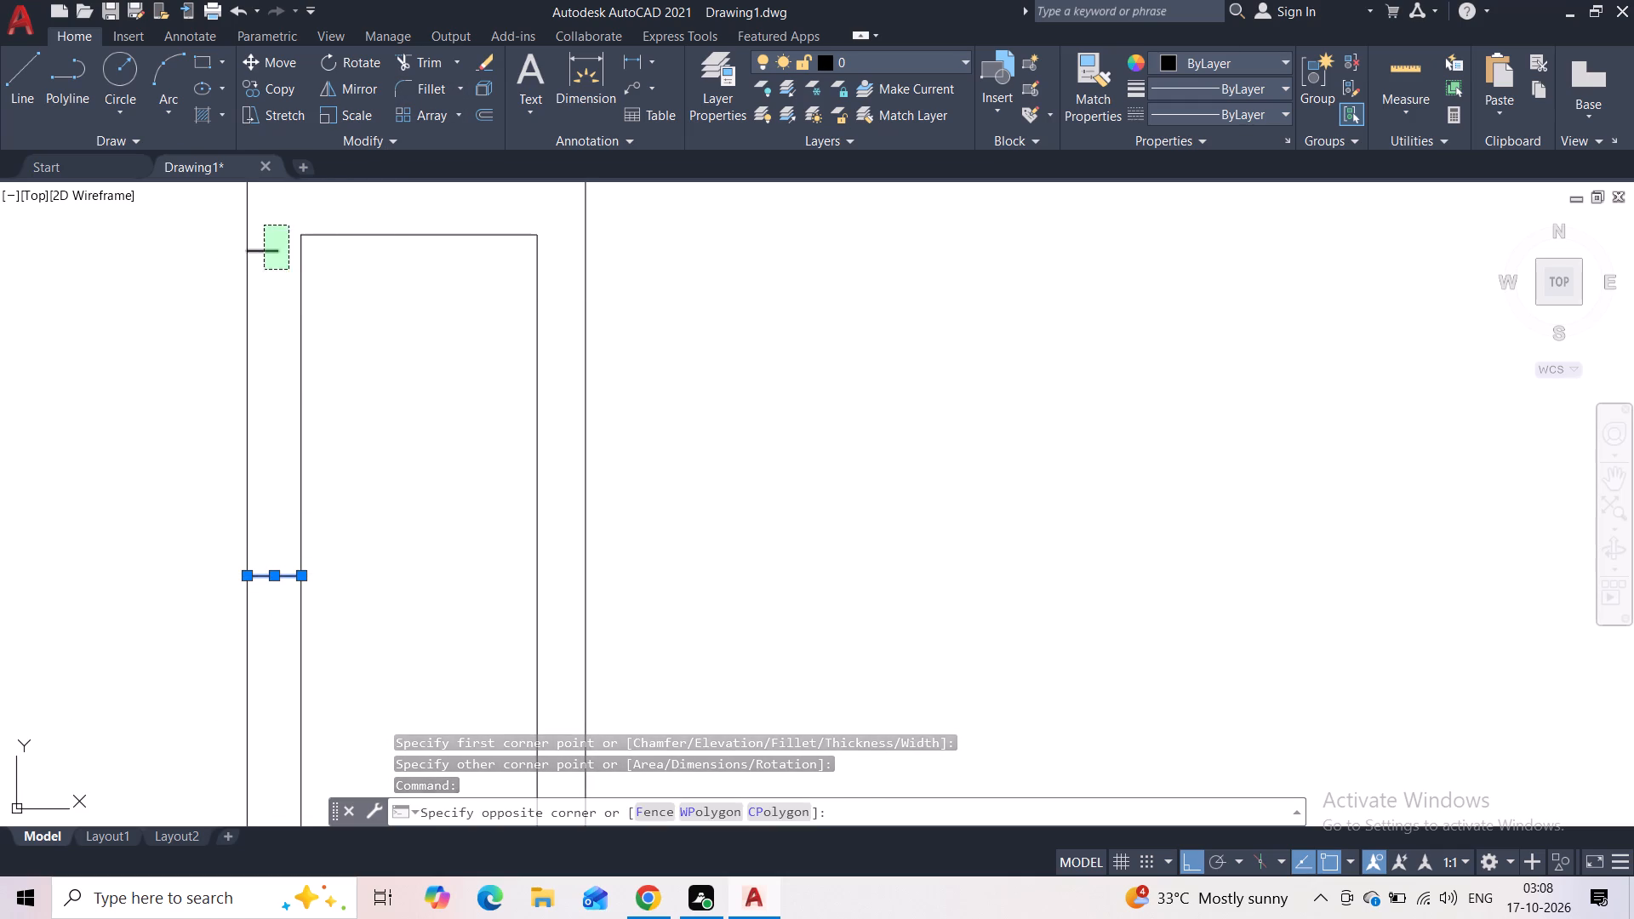
{"action": "key", "text": "Delete"}
Check the gap between the outline's left edge and the inner rectangle with a linear dimension, without placing it.
{"action": "scroll", "coordinate": [334, 352], "scroll_direction": "down", "scroll_amount": 1}
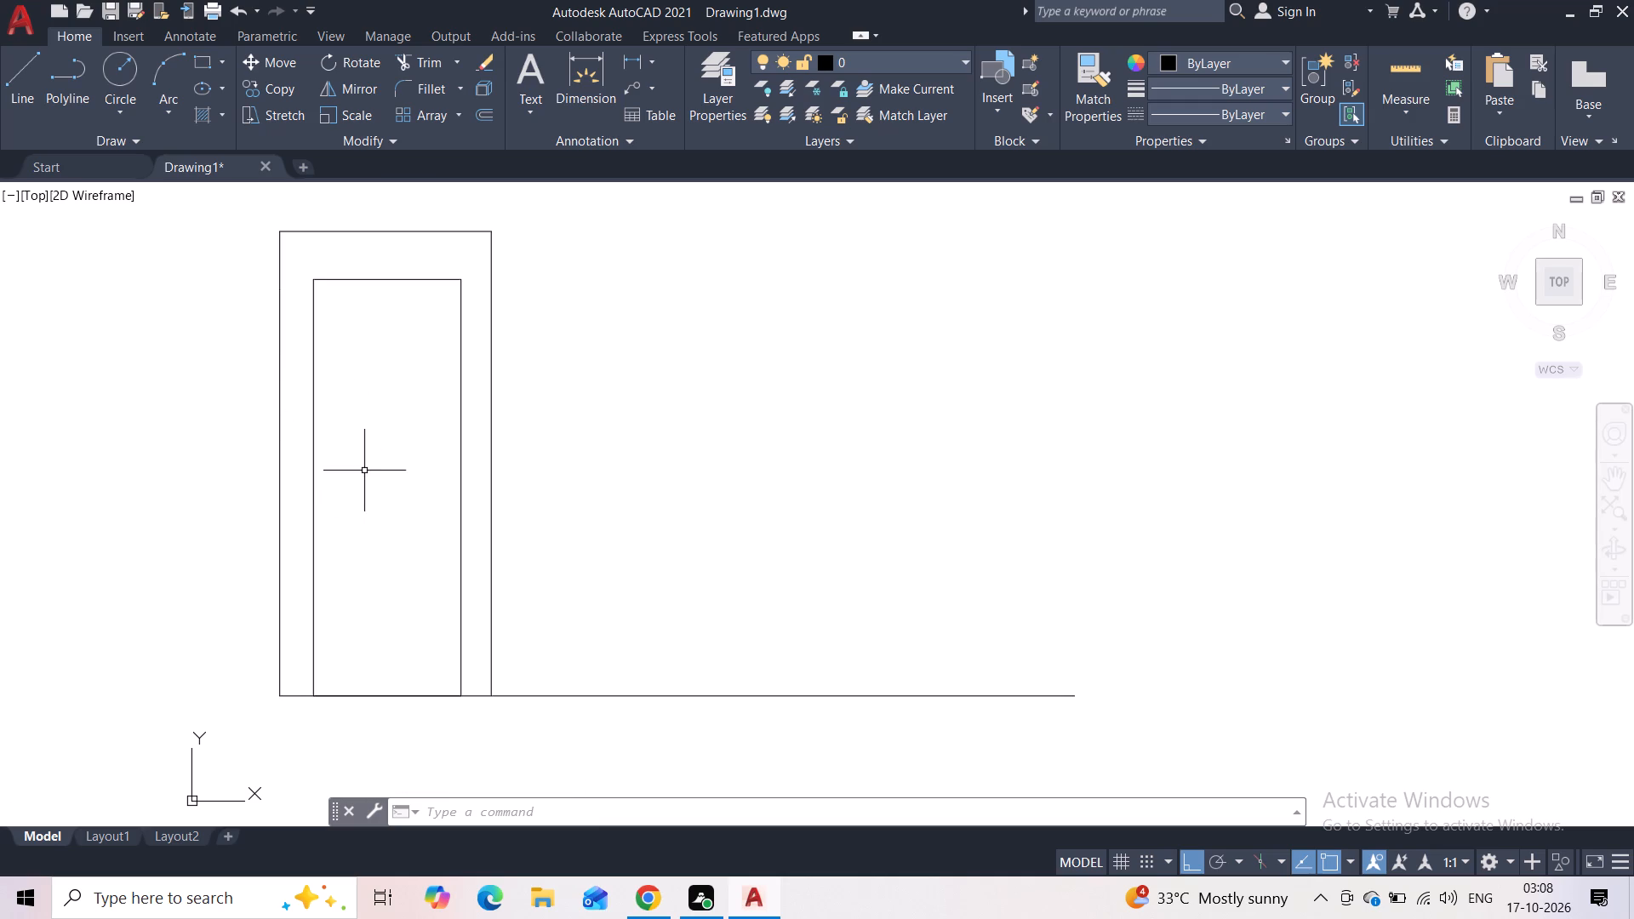
{"action": "left_click", "coordinate": [636, 62]}
{"action": "scroll", "coordinate": [274, 419], "scroll_direction": "up", "scroll_amount": 2}
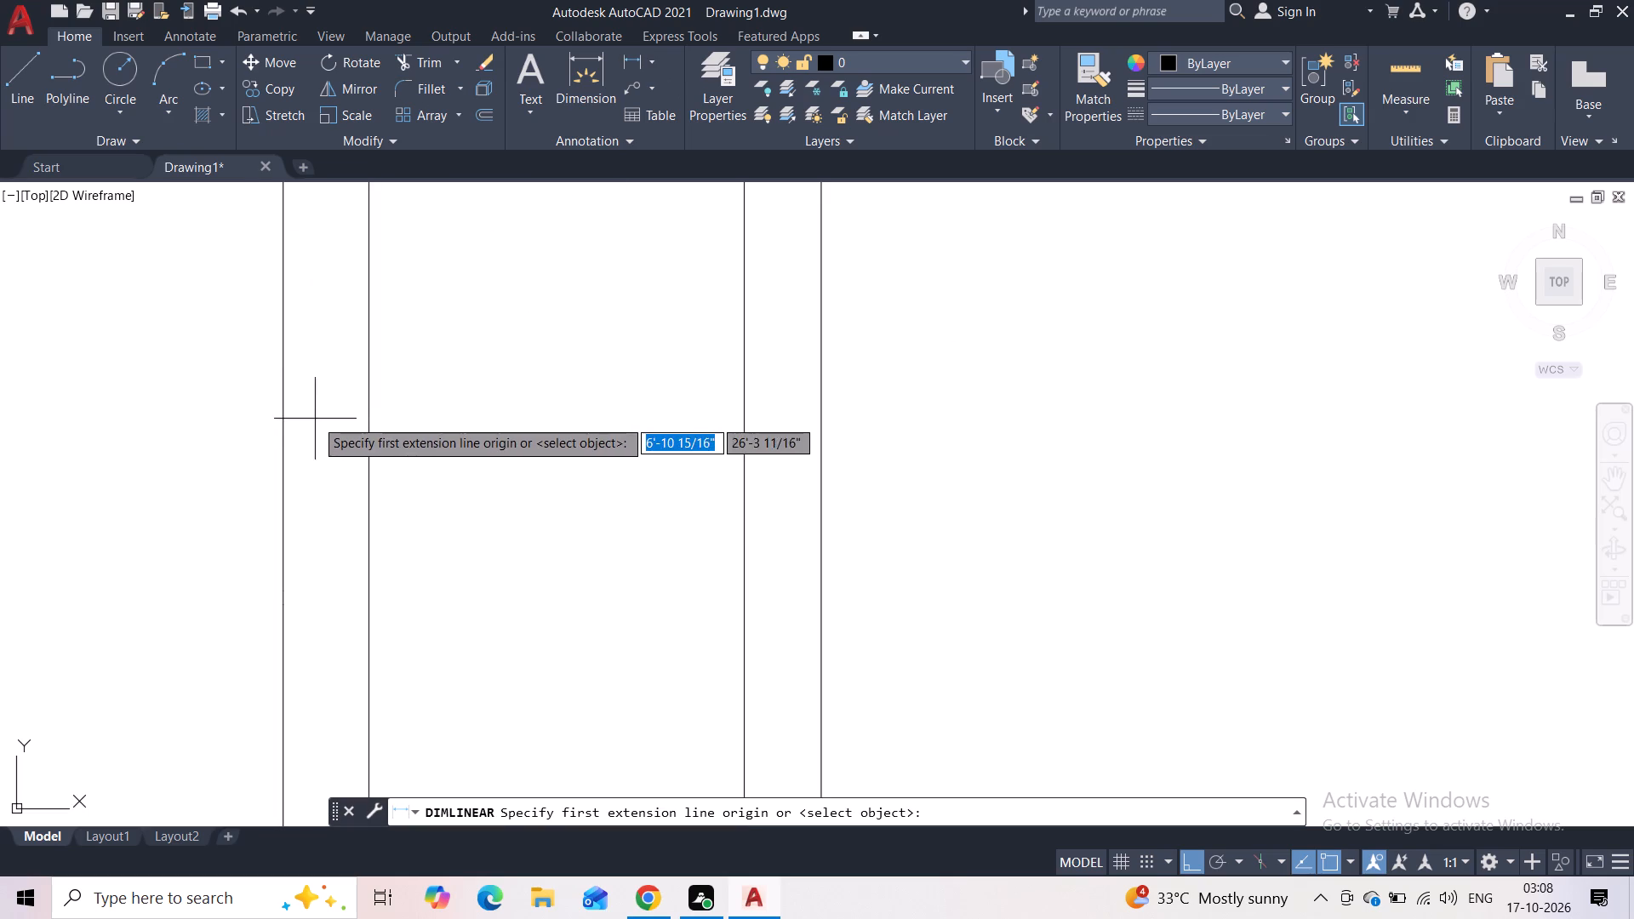
{"action": "left_click", "coordinate": [285, 440]}
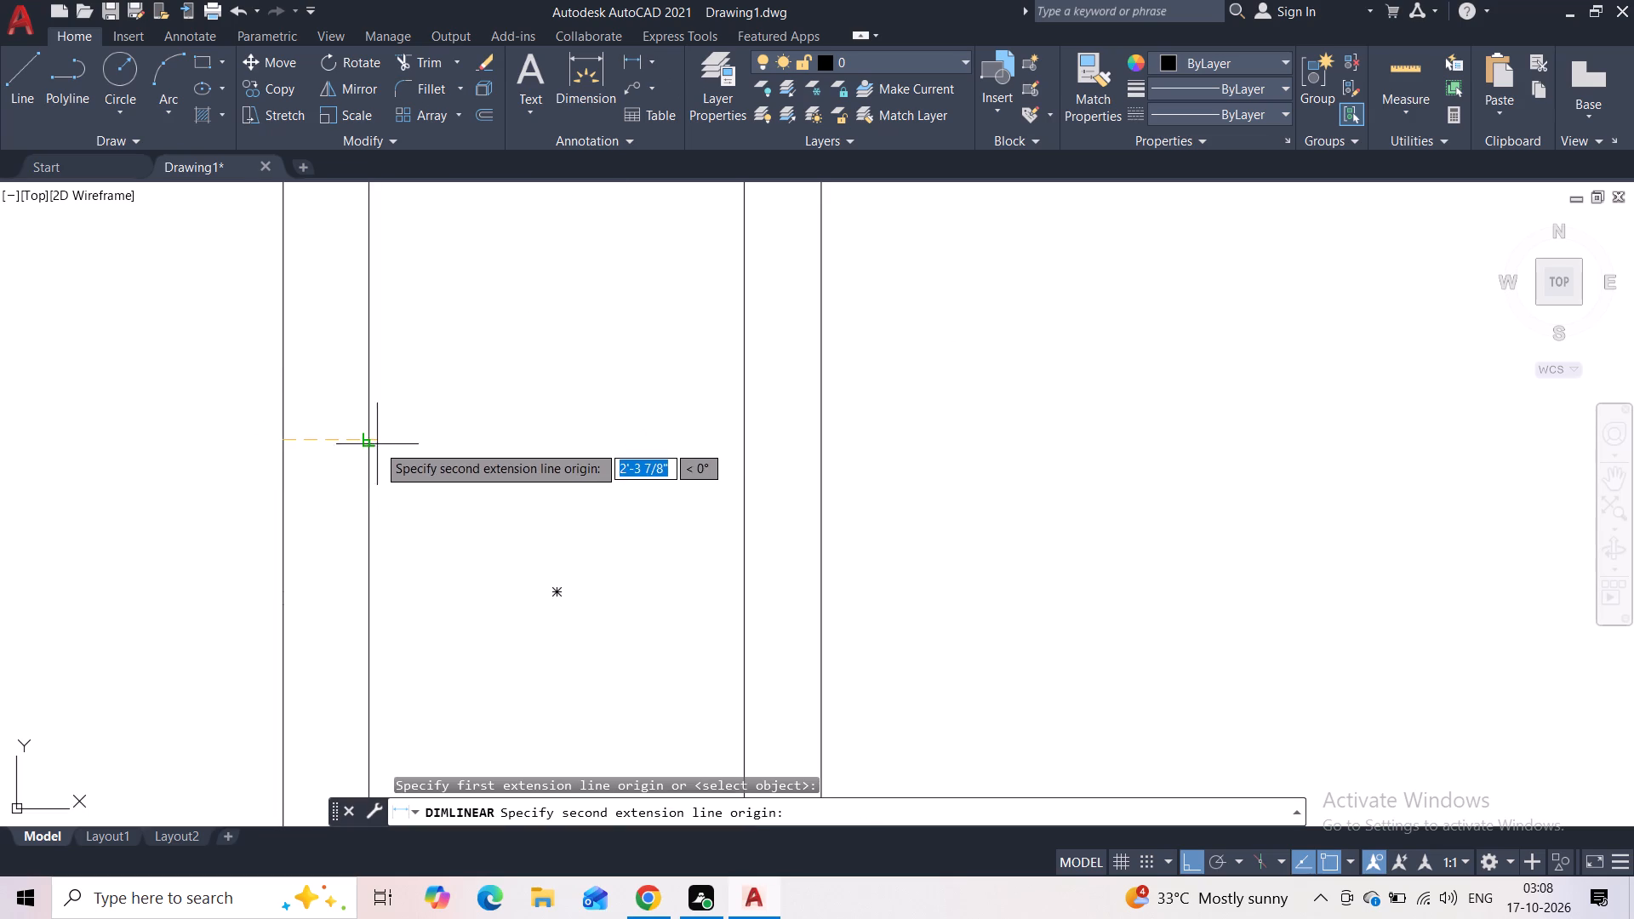
{"action": "left_click", "coordinate": [373, 440]}
{"action": "scroll", "coordinate": [333, 441], "scroll_direction": "up", "scroll_amount": 3}
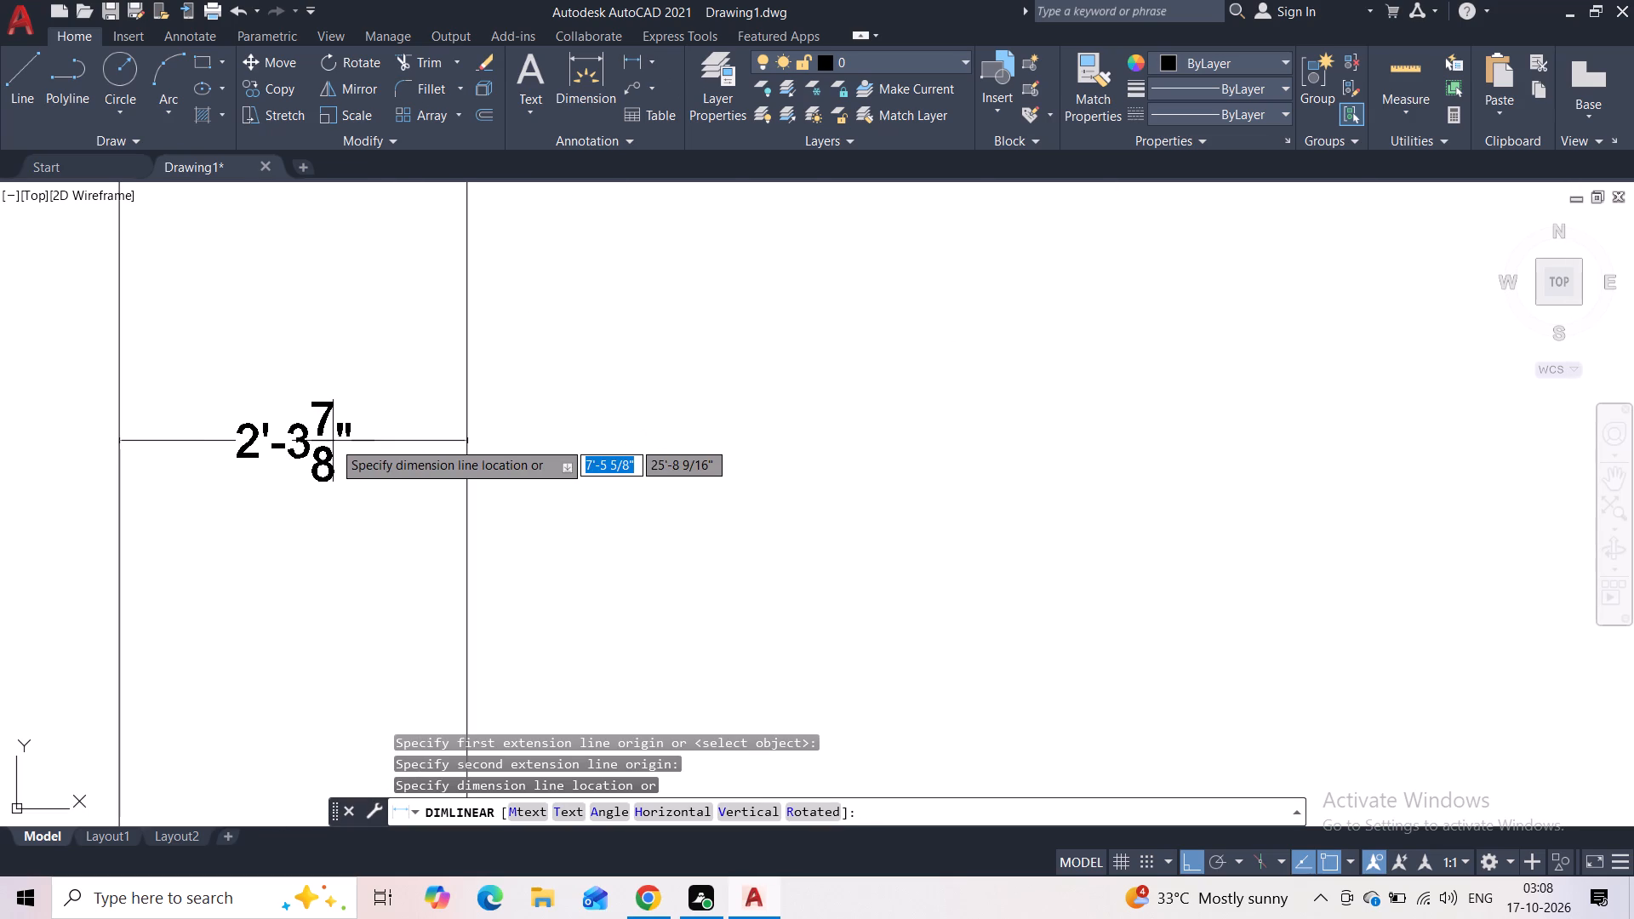
{"action": "key", "text": "Escape"}
Check the gap between the inner rectangle and the outline's right edge with a linear dimension, without placing it.
{"action": "scroll", "coordinate": [334, 464], "scroll_direction": "down", "scroll_amount": 4}
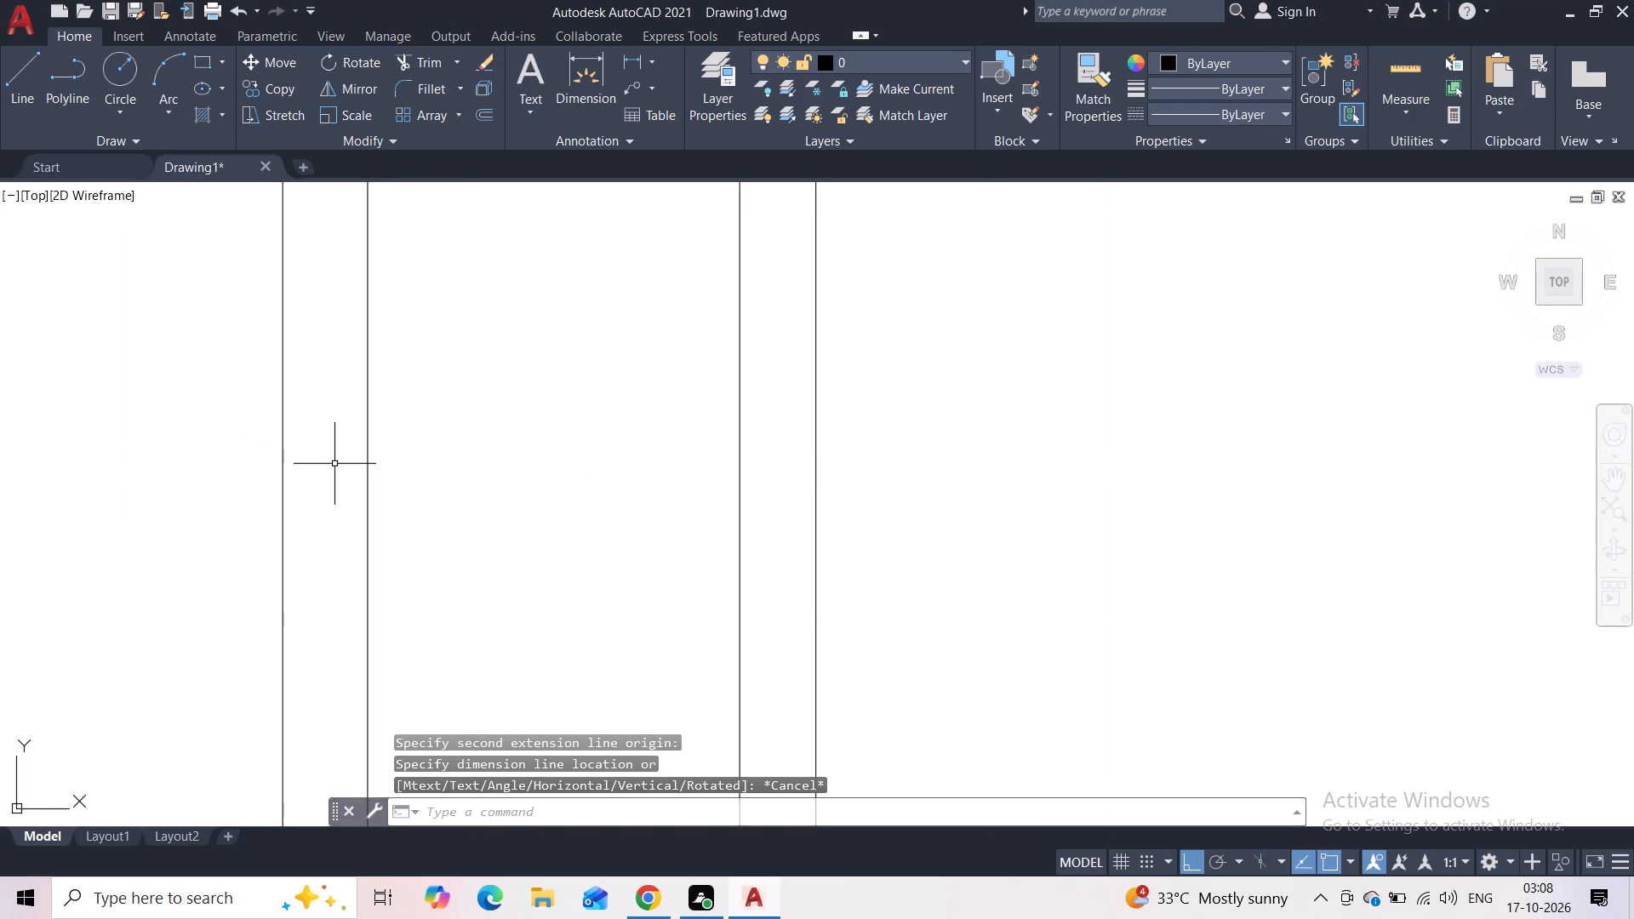
{"action": "key", "text": "space"}
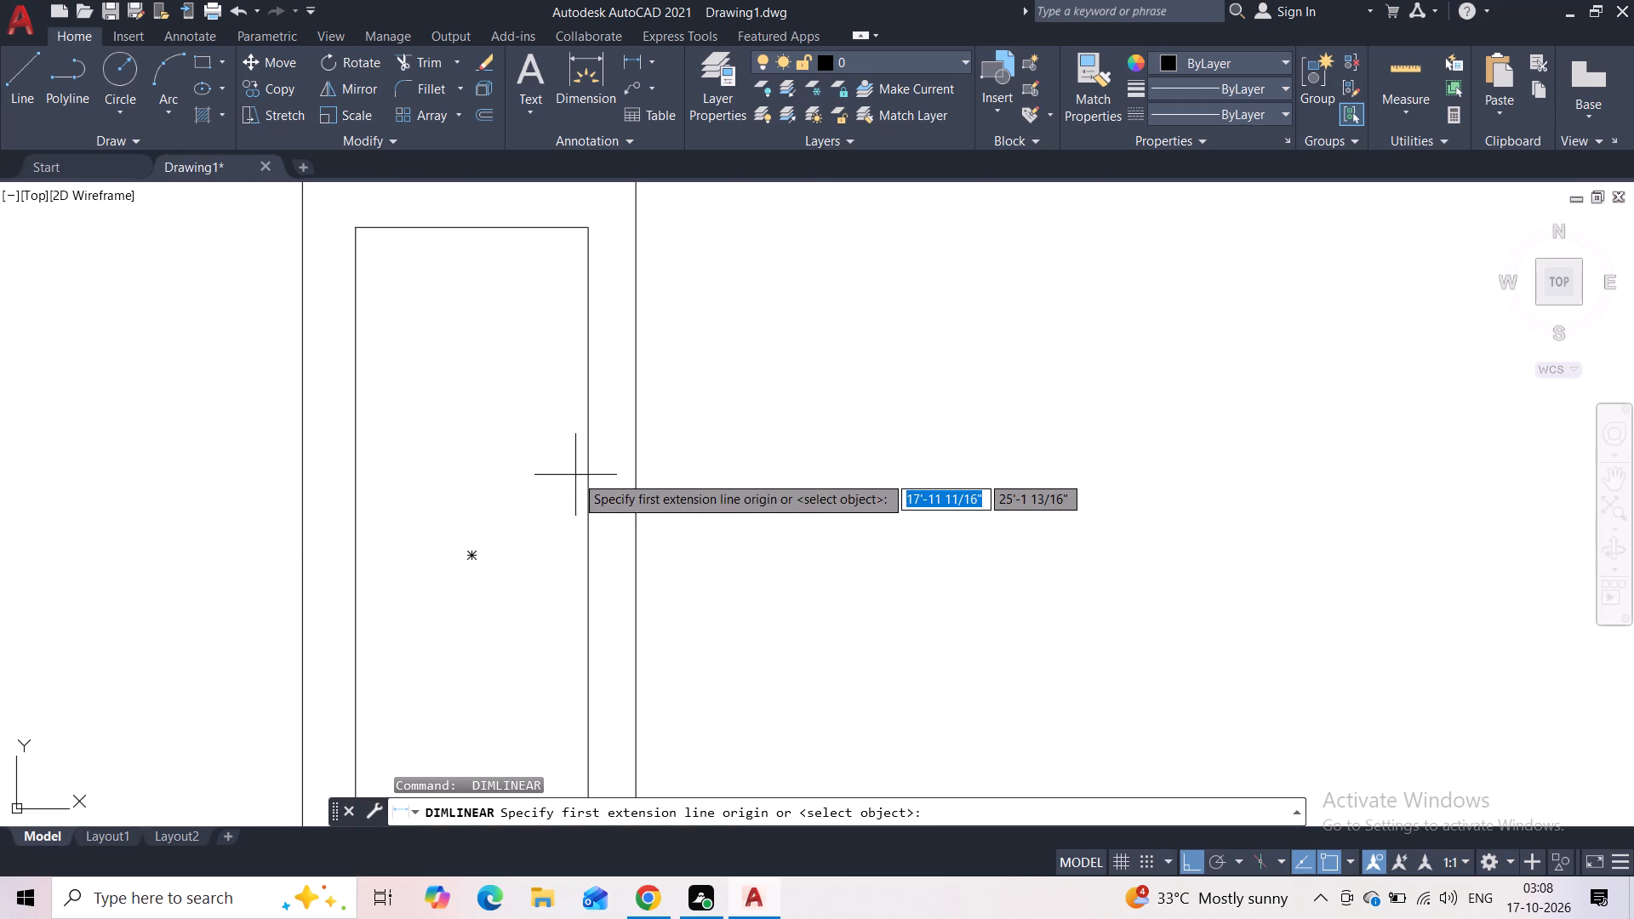
{"action": "left_click", "coordinate": [586, 483]}
{"action": "left_click", "coordinate": [636, 482]}
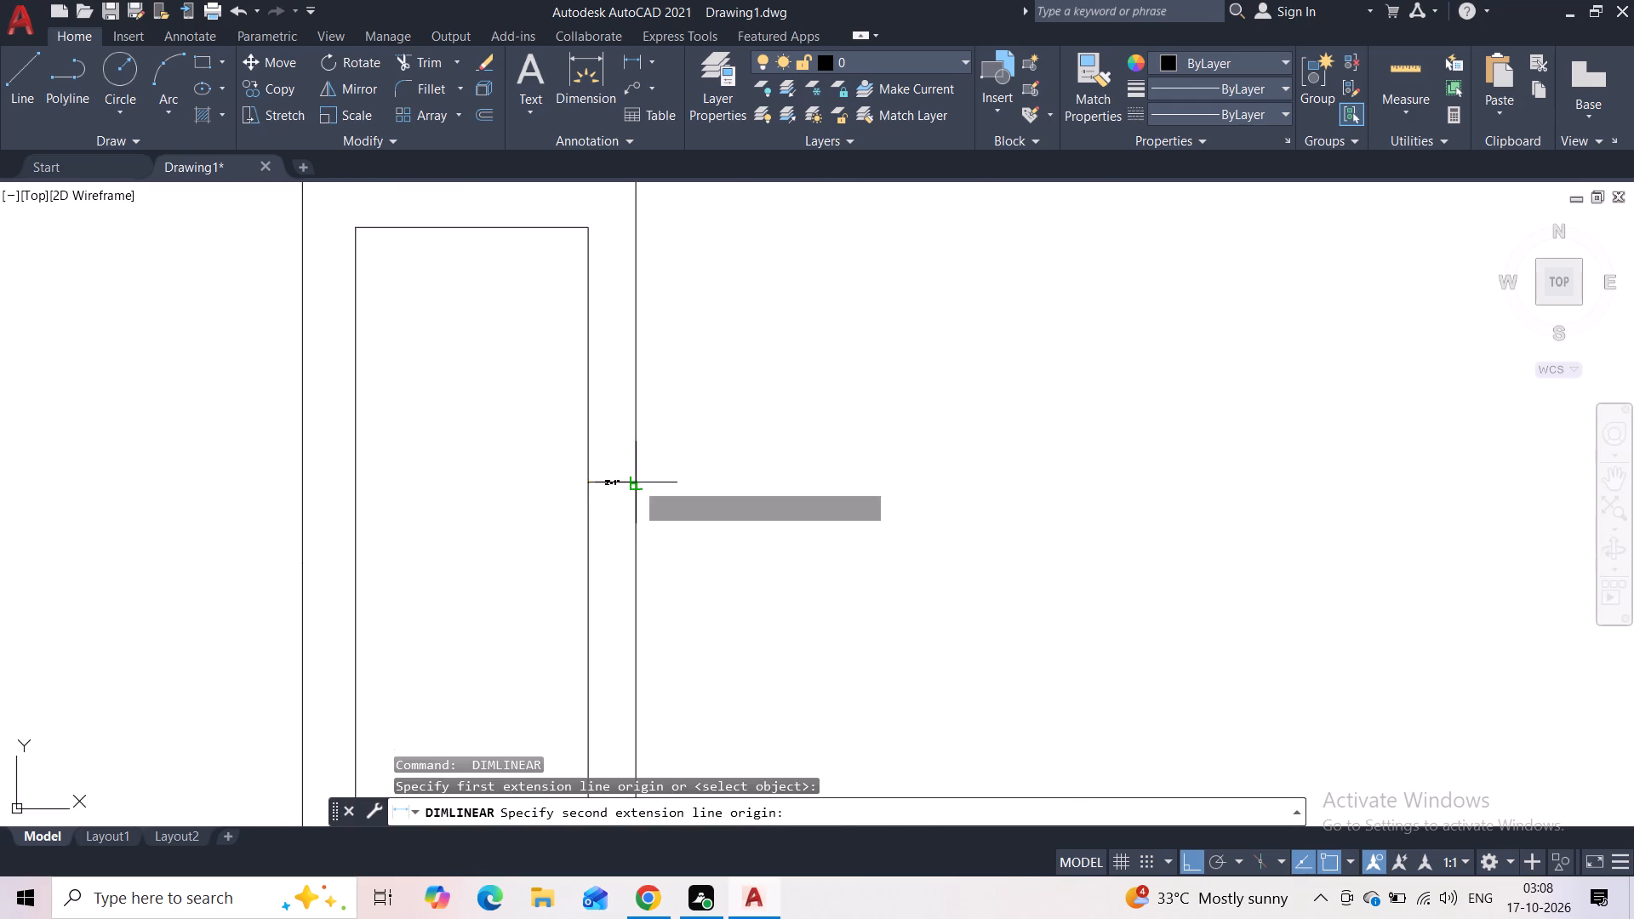
{"action": "scroll", "coordinate": [614, 484], "scroll_direction": "up", "scroll_amount": 3}
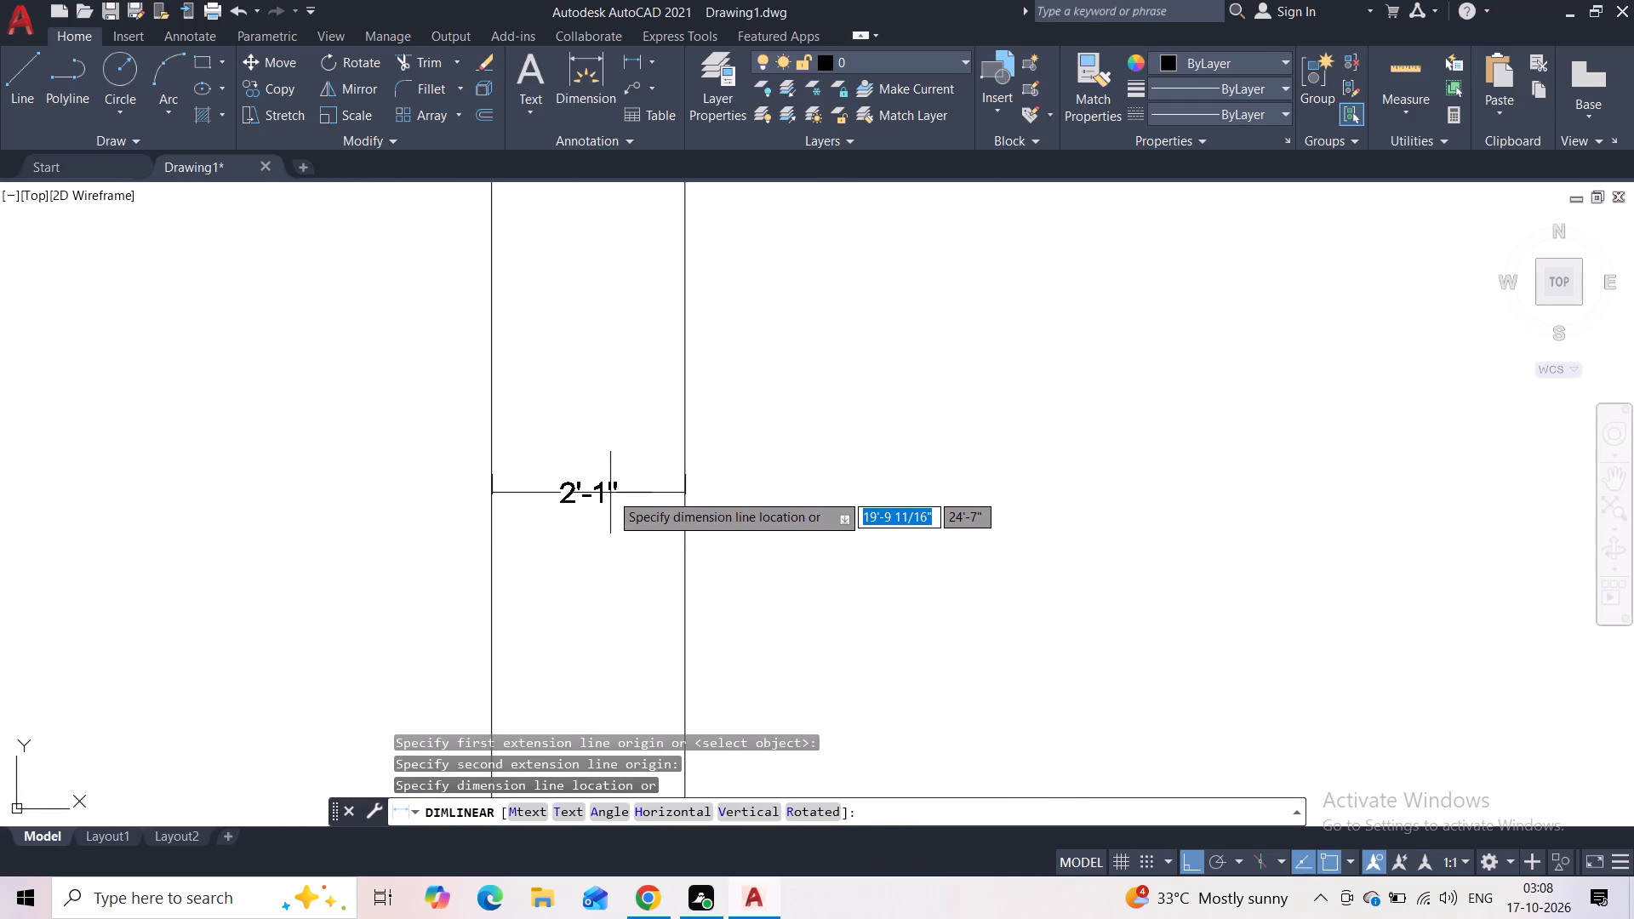
{"action": "key", "text": "Escape"}
{"action": "scroll", "coordinate": [609, 495], "scroll_direction": "down", "scroll_amount": 3}
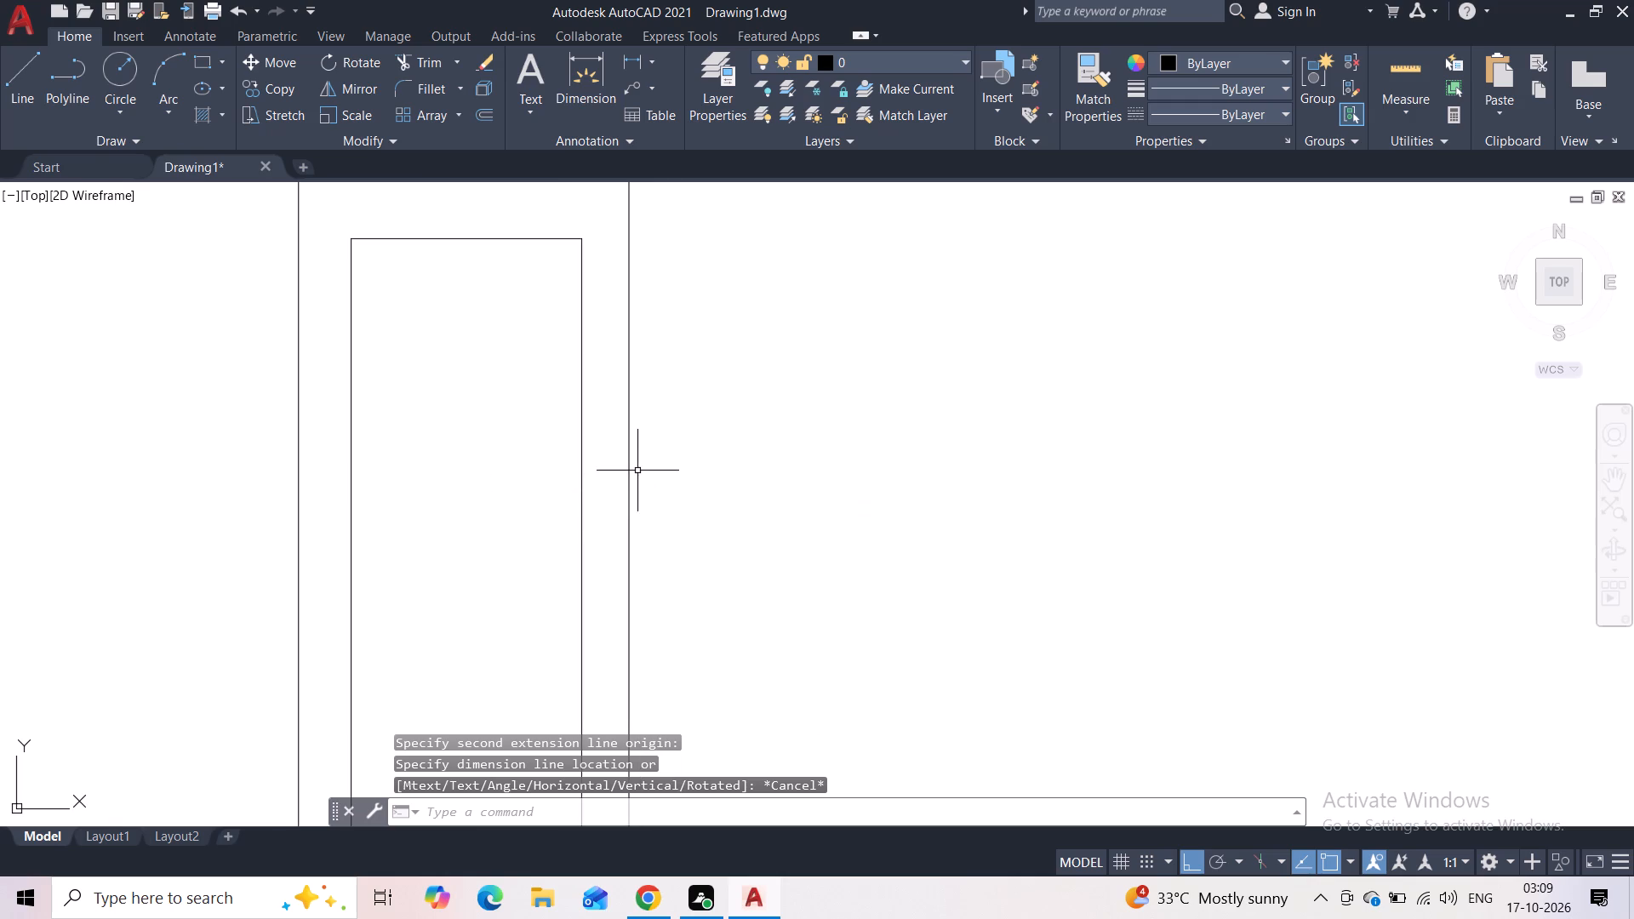
Offset the outline's right edge 2" outward and erase the original edge line.
{"action": "middle_click_drag", "start_coordinate": [641, 433], "coordinate": [632, 517]}
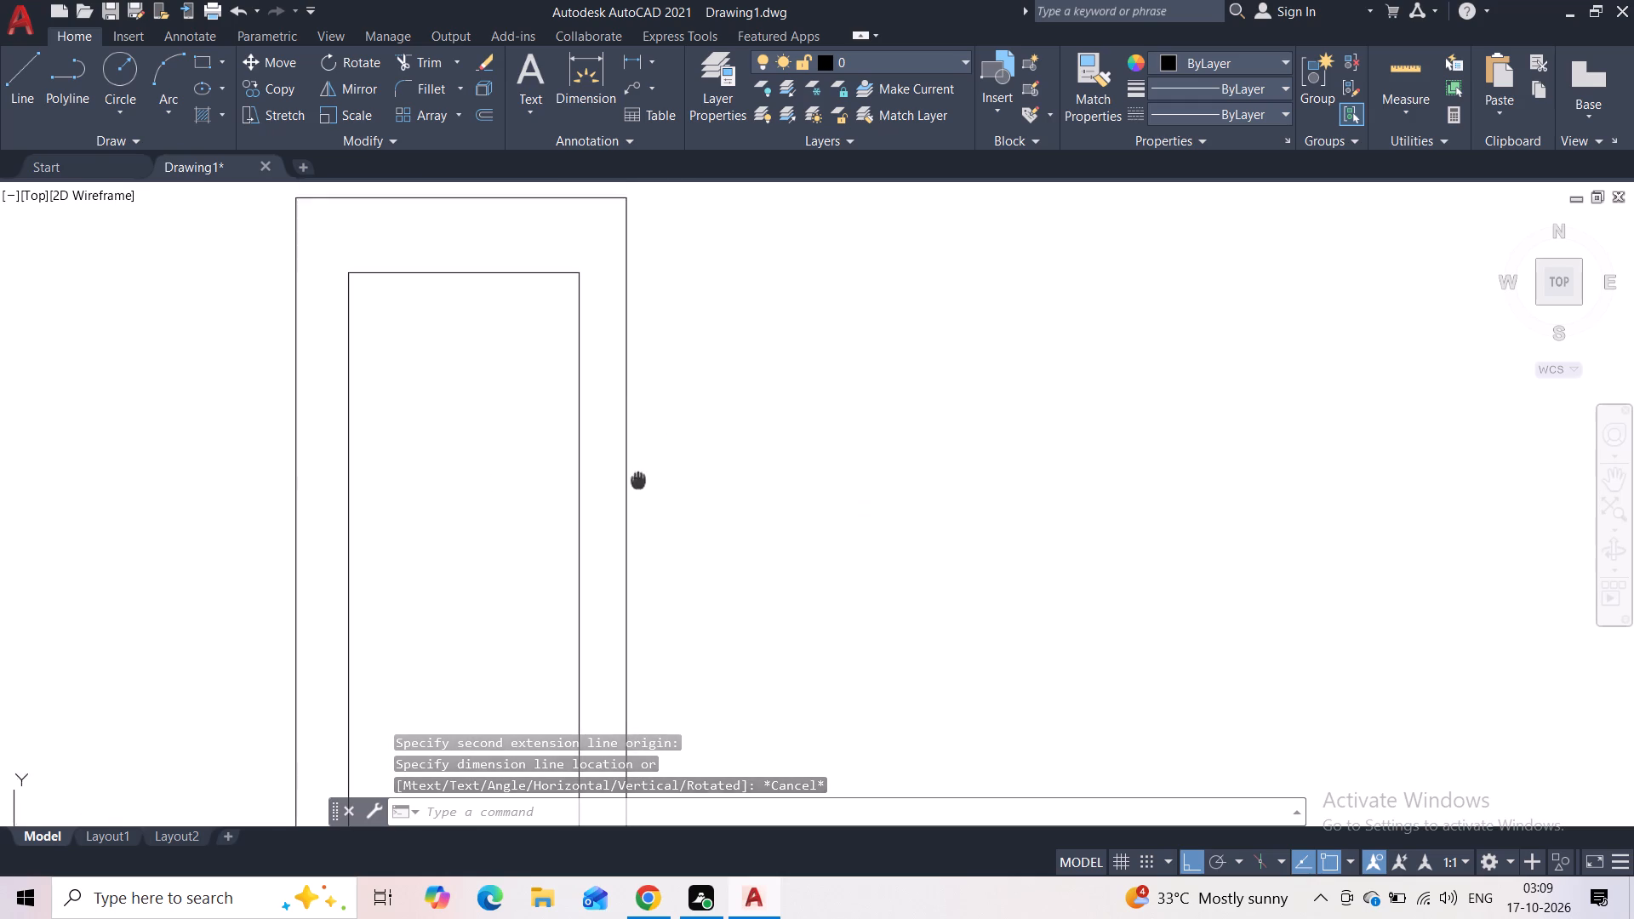
{"action": "middle_click_drag", "start_coordinate": [632, 517], "coordinate": [620, 604]}
{"action": "left_click", "coordinate": [640, 383]}
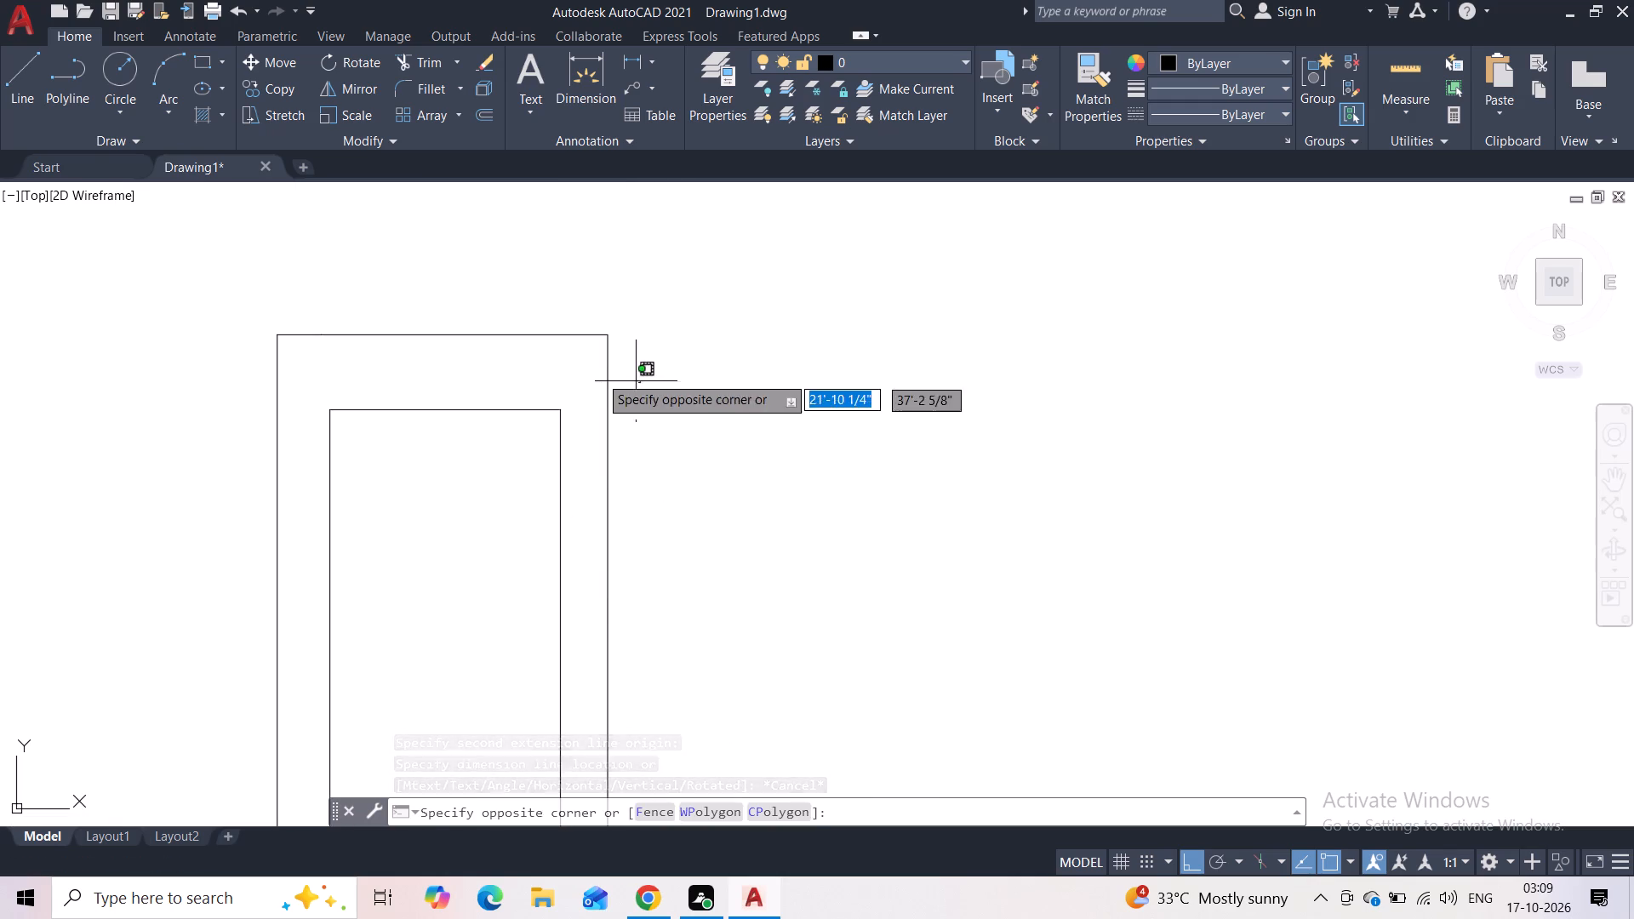
{"action": "left_click", "coordinate": [597, 374]}
{"action": "left_click", "coordinate": [484, 113]}
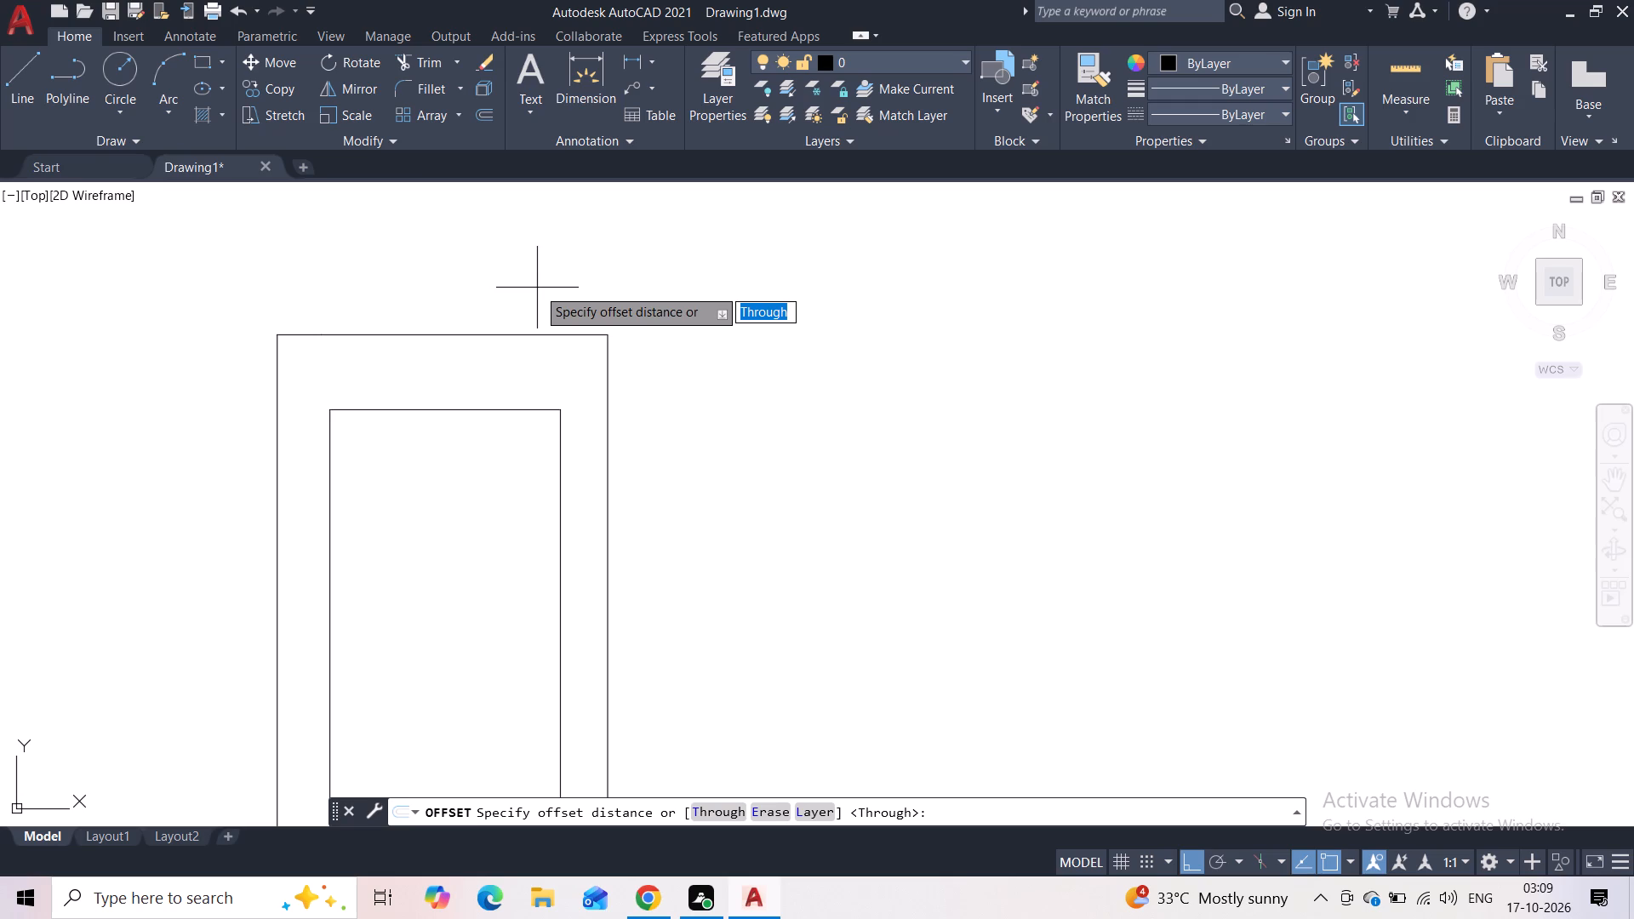
{"action": "type", "text": "2\""}
{"action": "key", "text": "Return"}
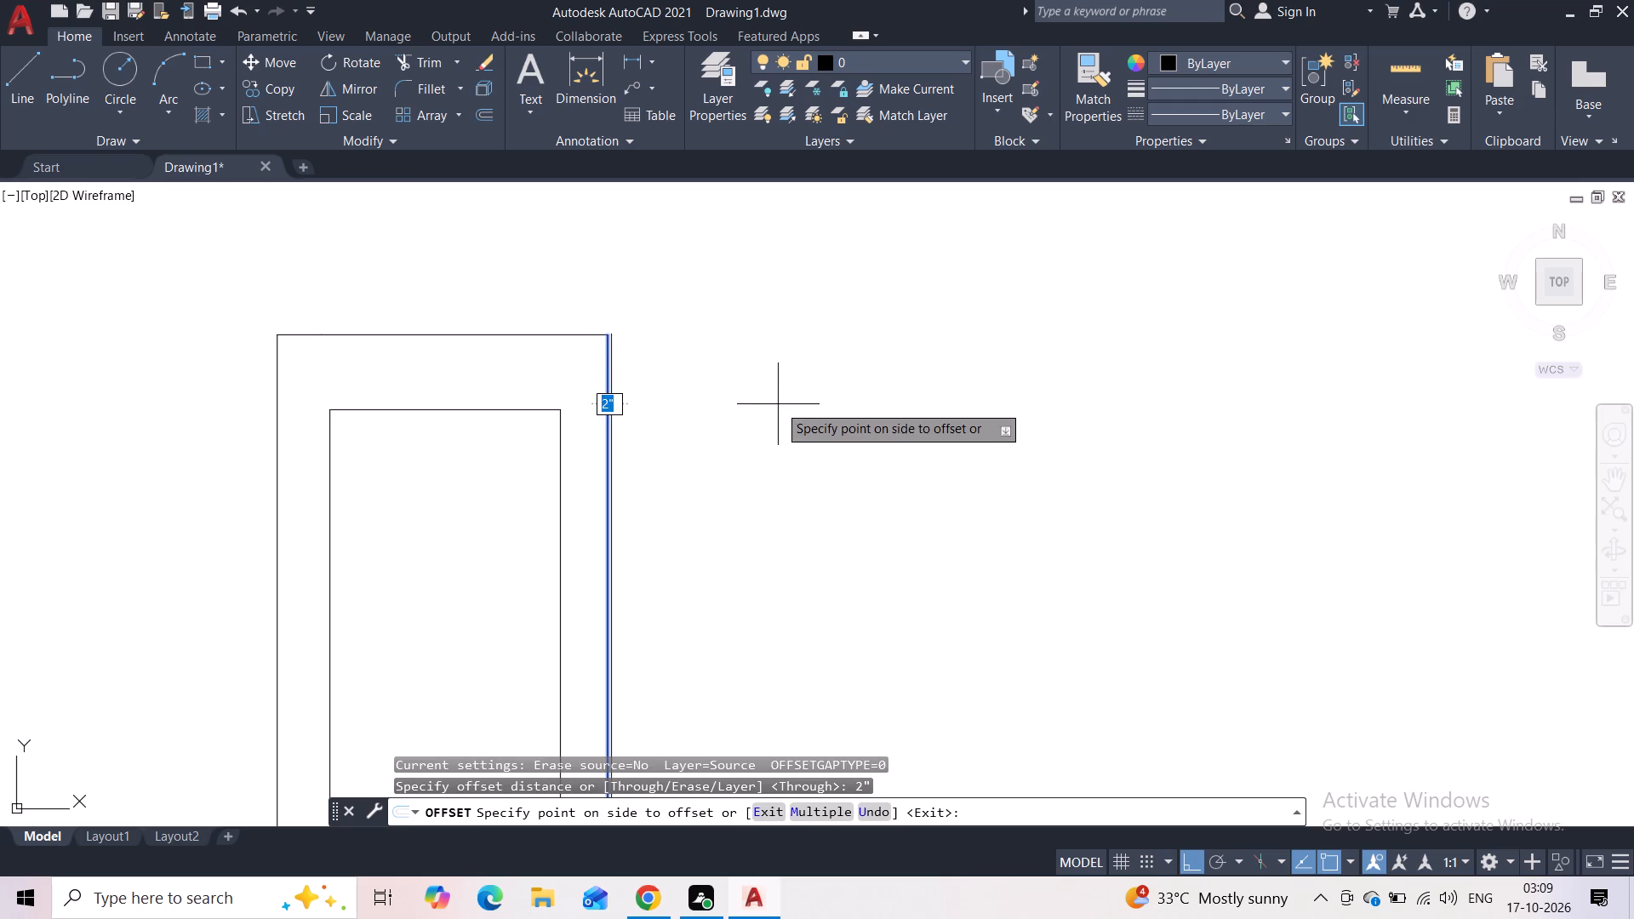
{"action": "left_click", "coordinate": [770, 408]}
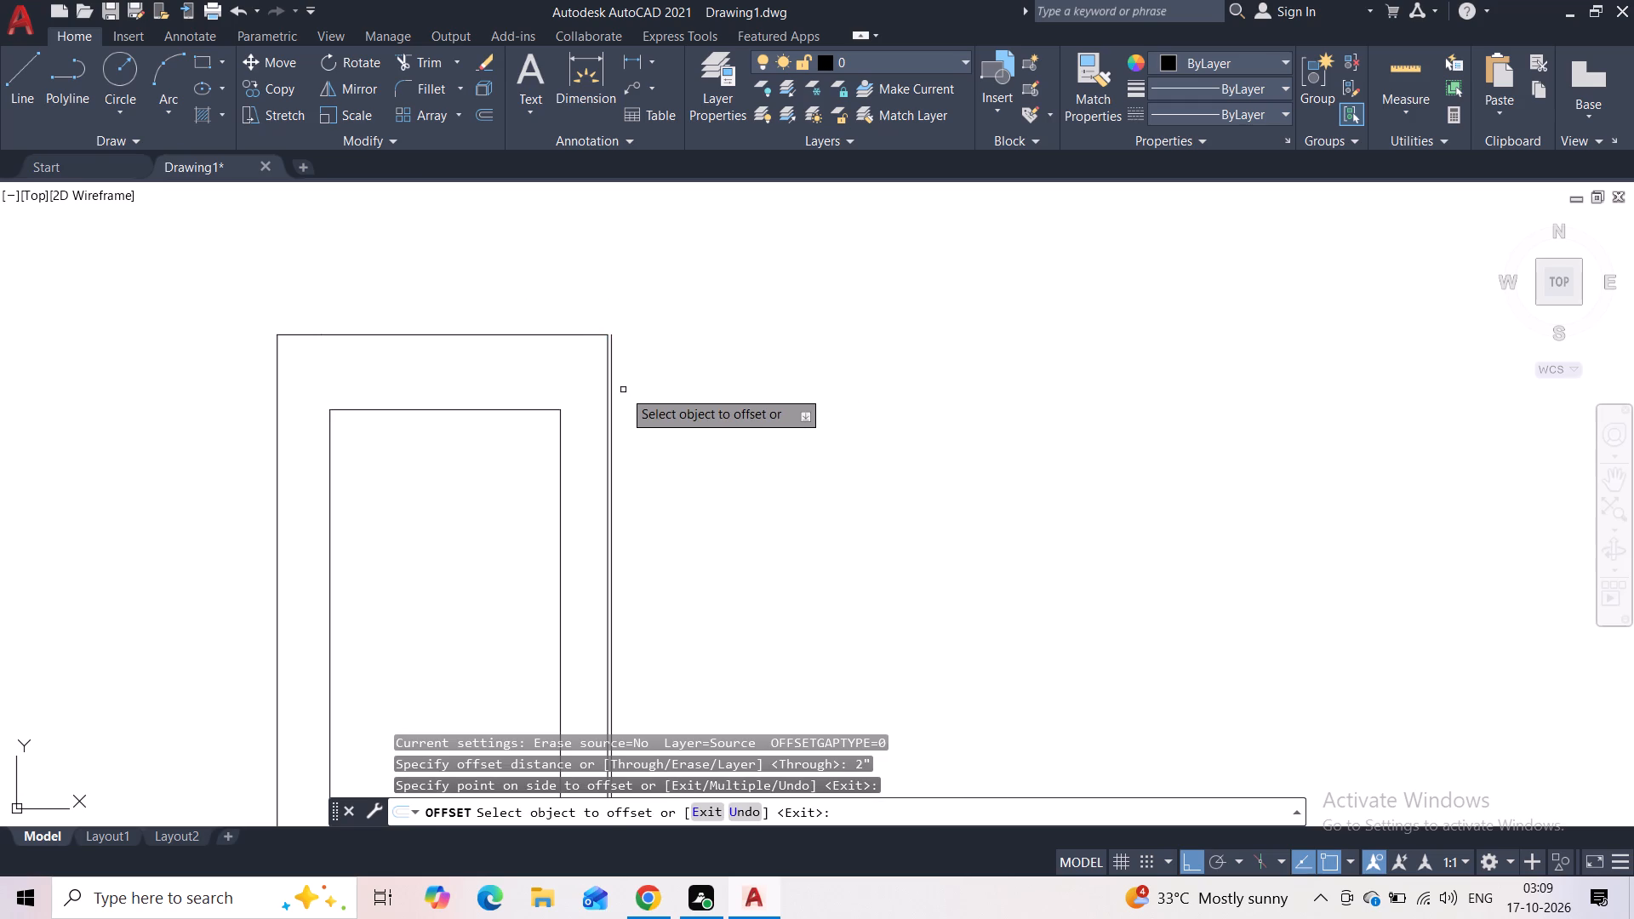
{"action": "key", "text": "Escape"}
{"action": "left_click", "coordinate": [607, 390]}
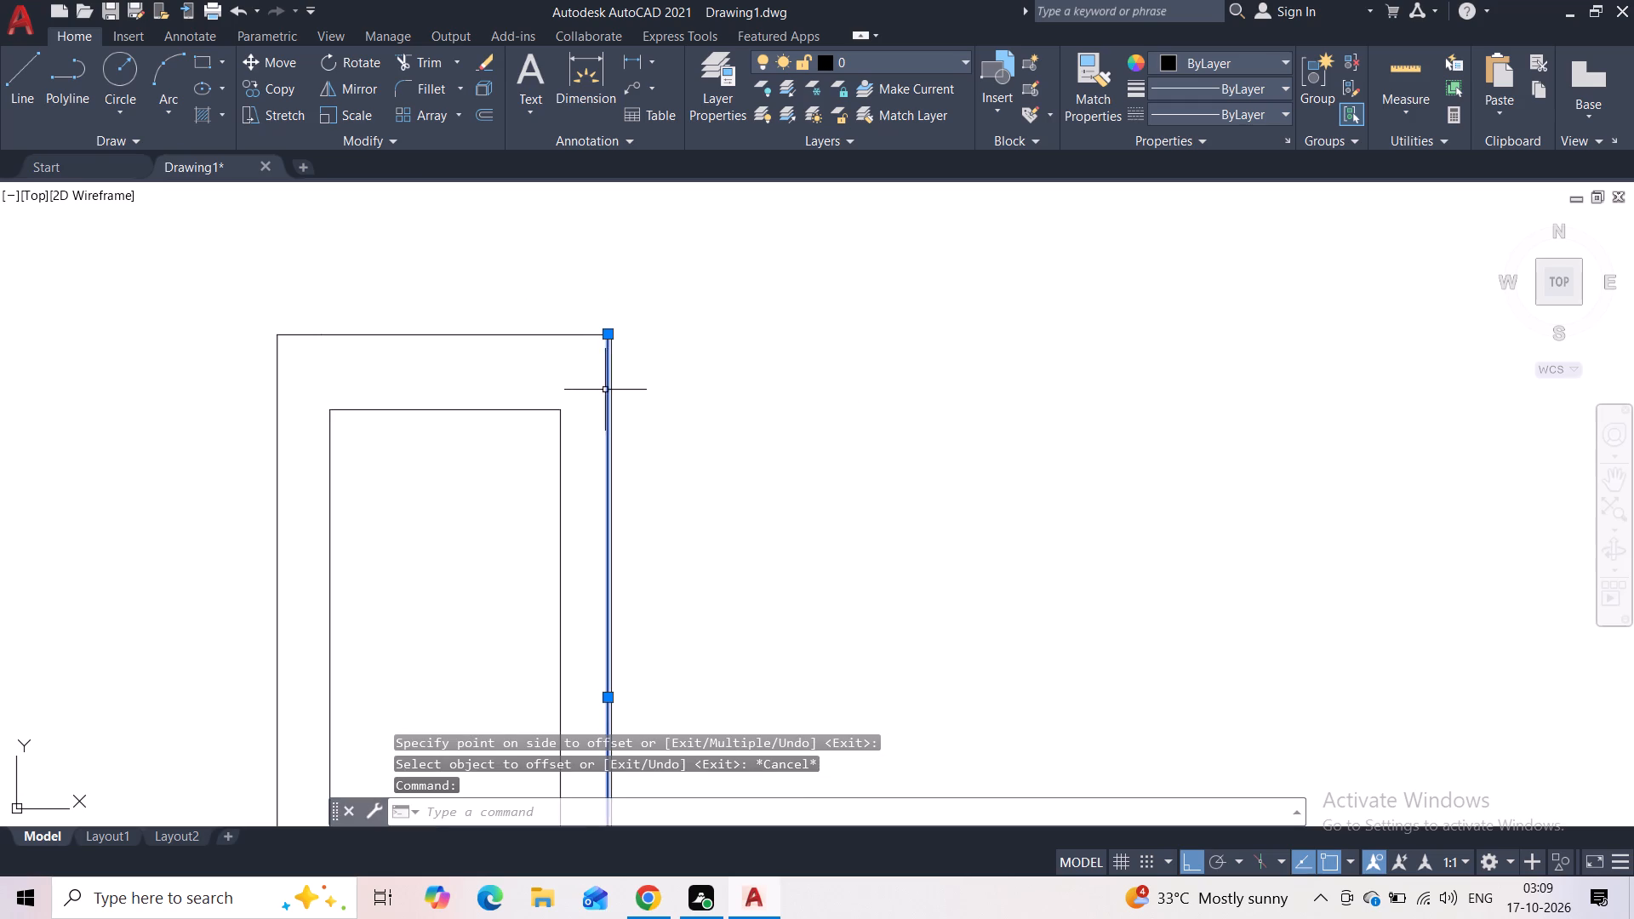
{"action": "key", "text": "Delete"}
Extend the outline's top line to meet the offset right edge.
{"action": "scroll", "coordinate": [653, 344], "scroll_direction": "up", "scroll_amount": 3}
{"action": "left_click", "coordinate": [532, 248]}
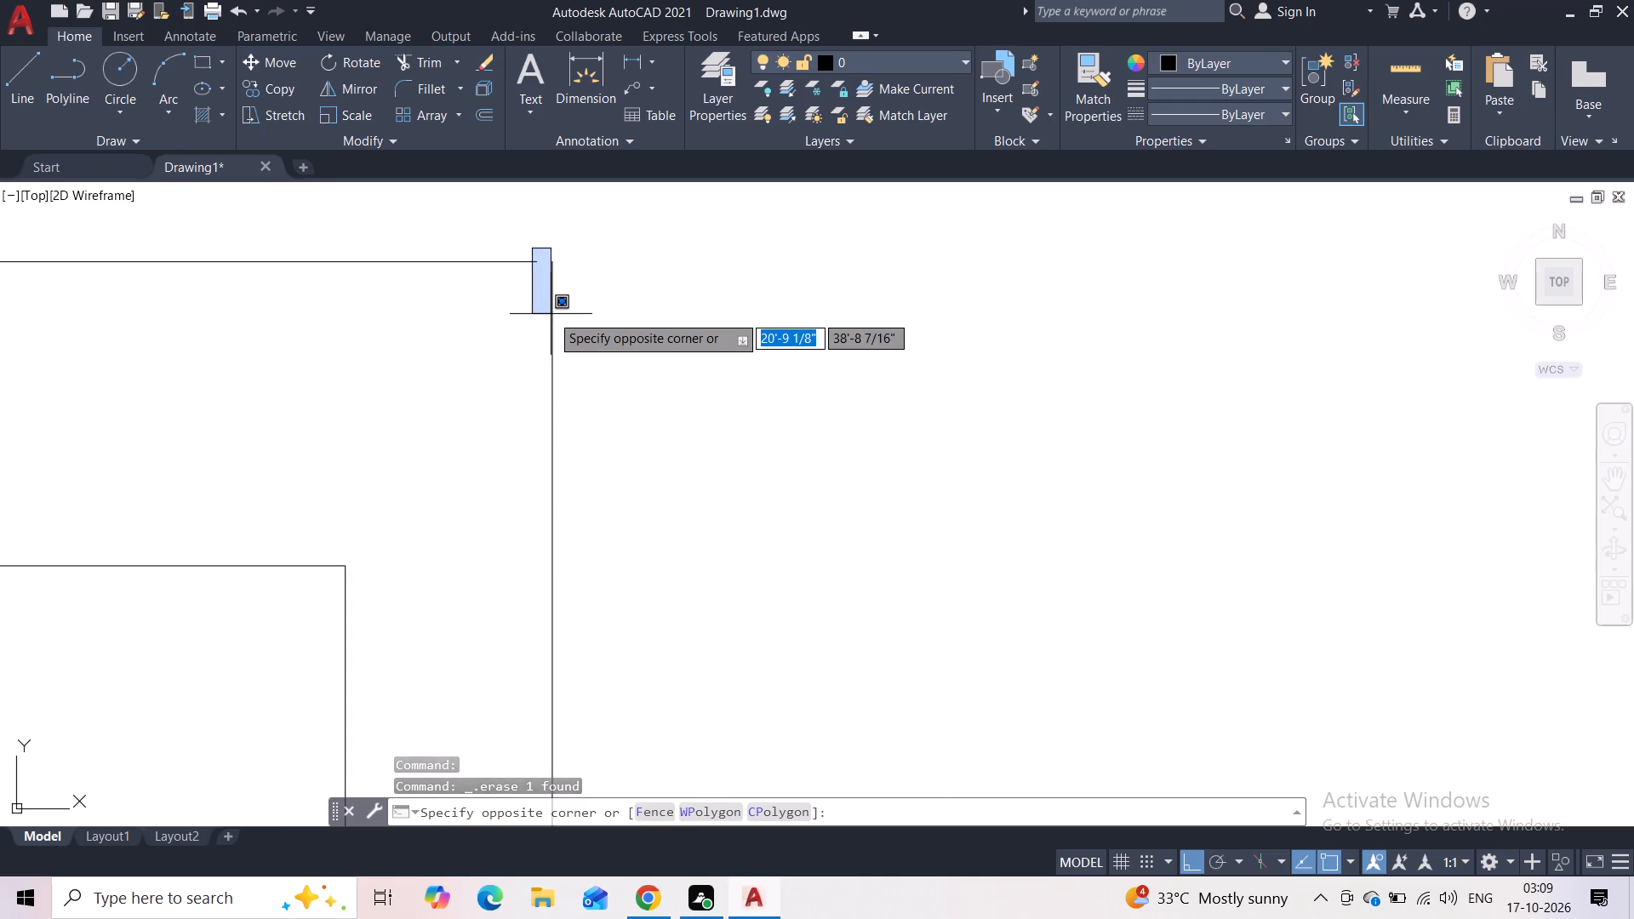
{"action": "key", "text": "Escape"}
{"action": "type", "text": "ee"}
{"action": "key", "text": "x"}
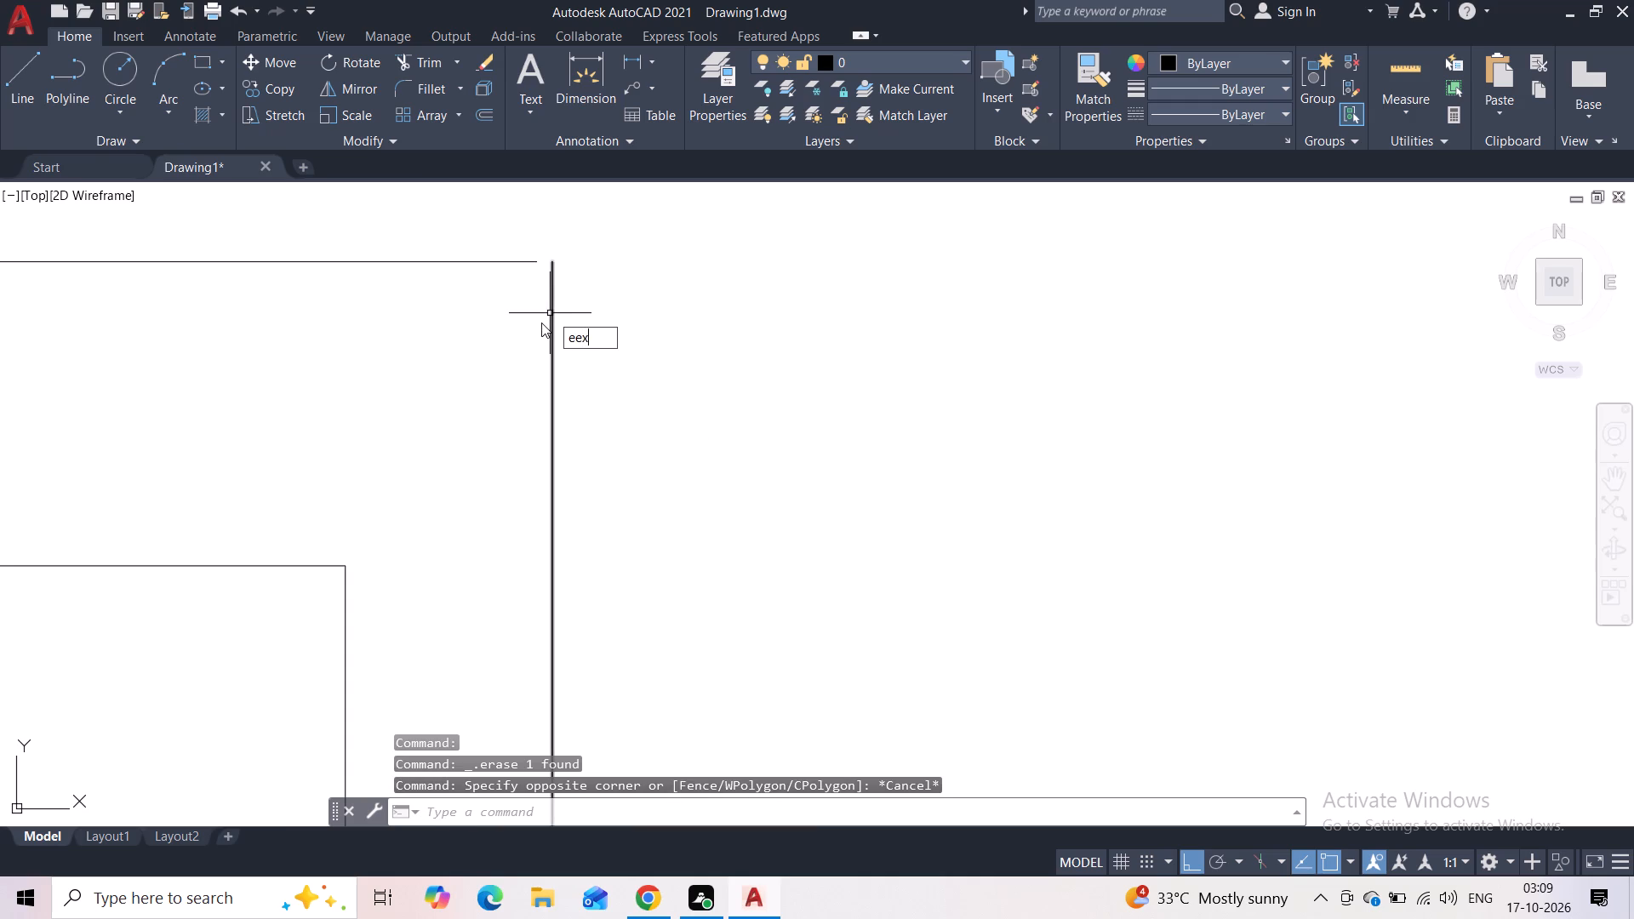
{"action": "key", "text": "BackSpace"}
{"action": "key", "text": "BackSpace"}
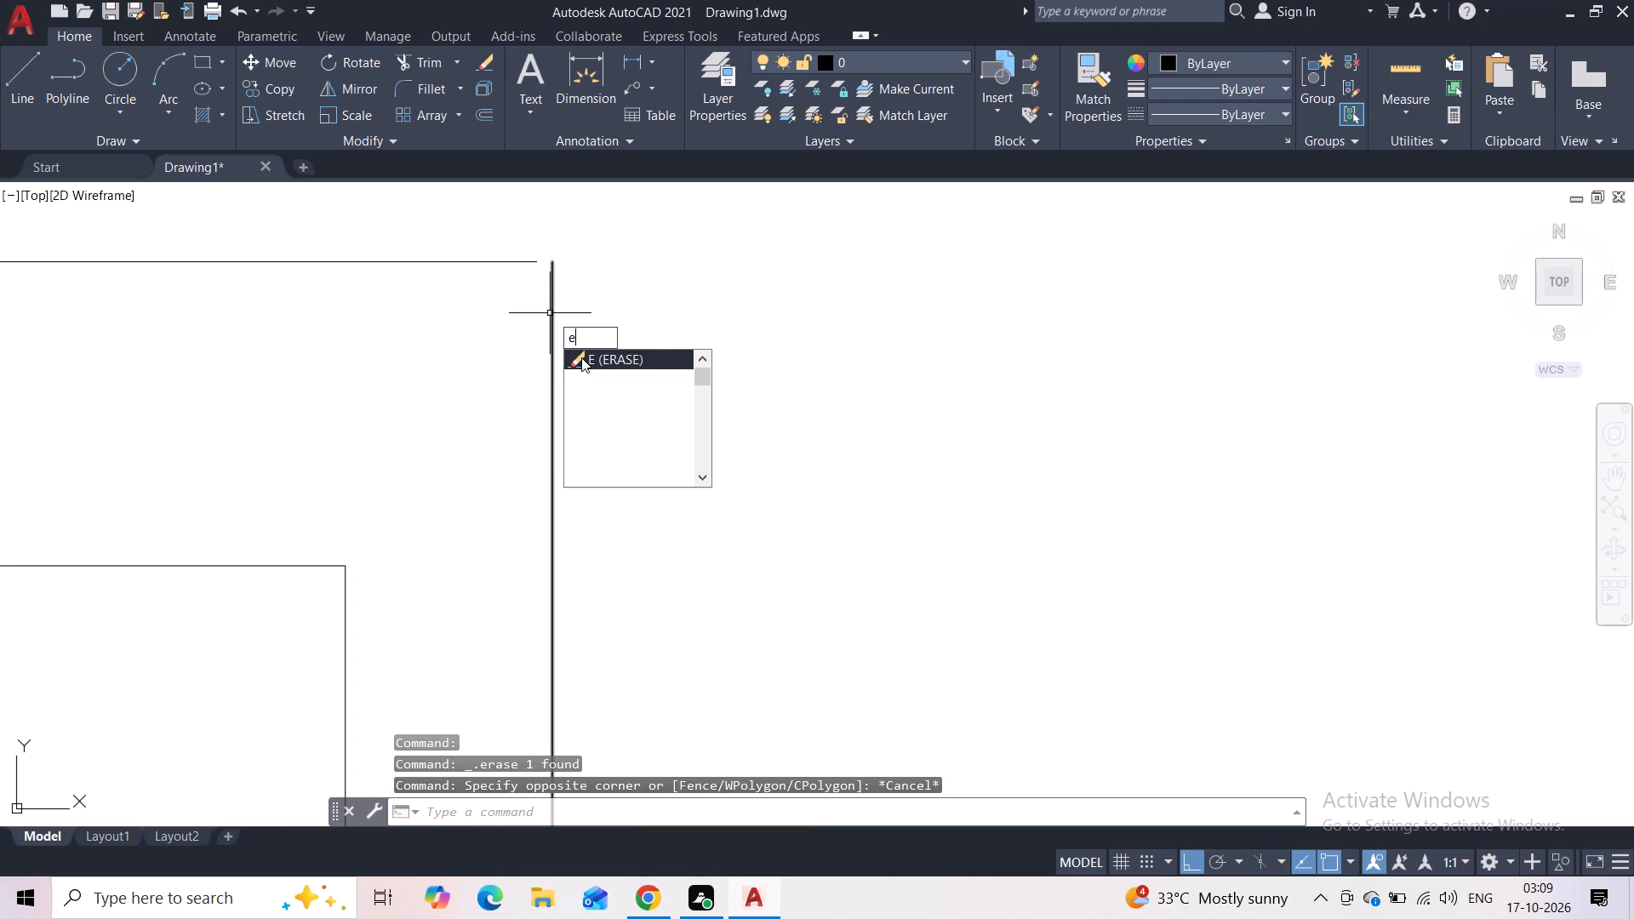
{"action": "key", "text": "x"}
{"action": "left_click", "coordinate": [582, 355]}
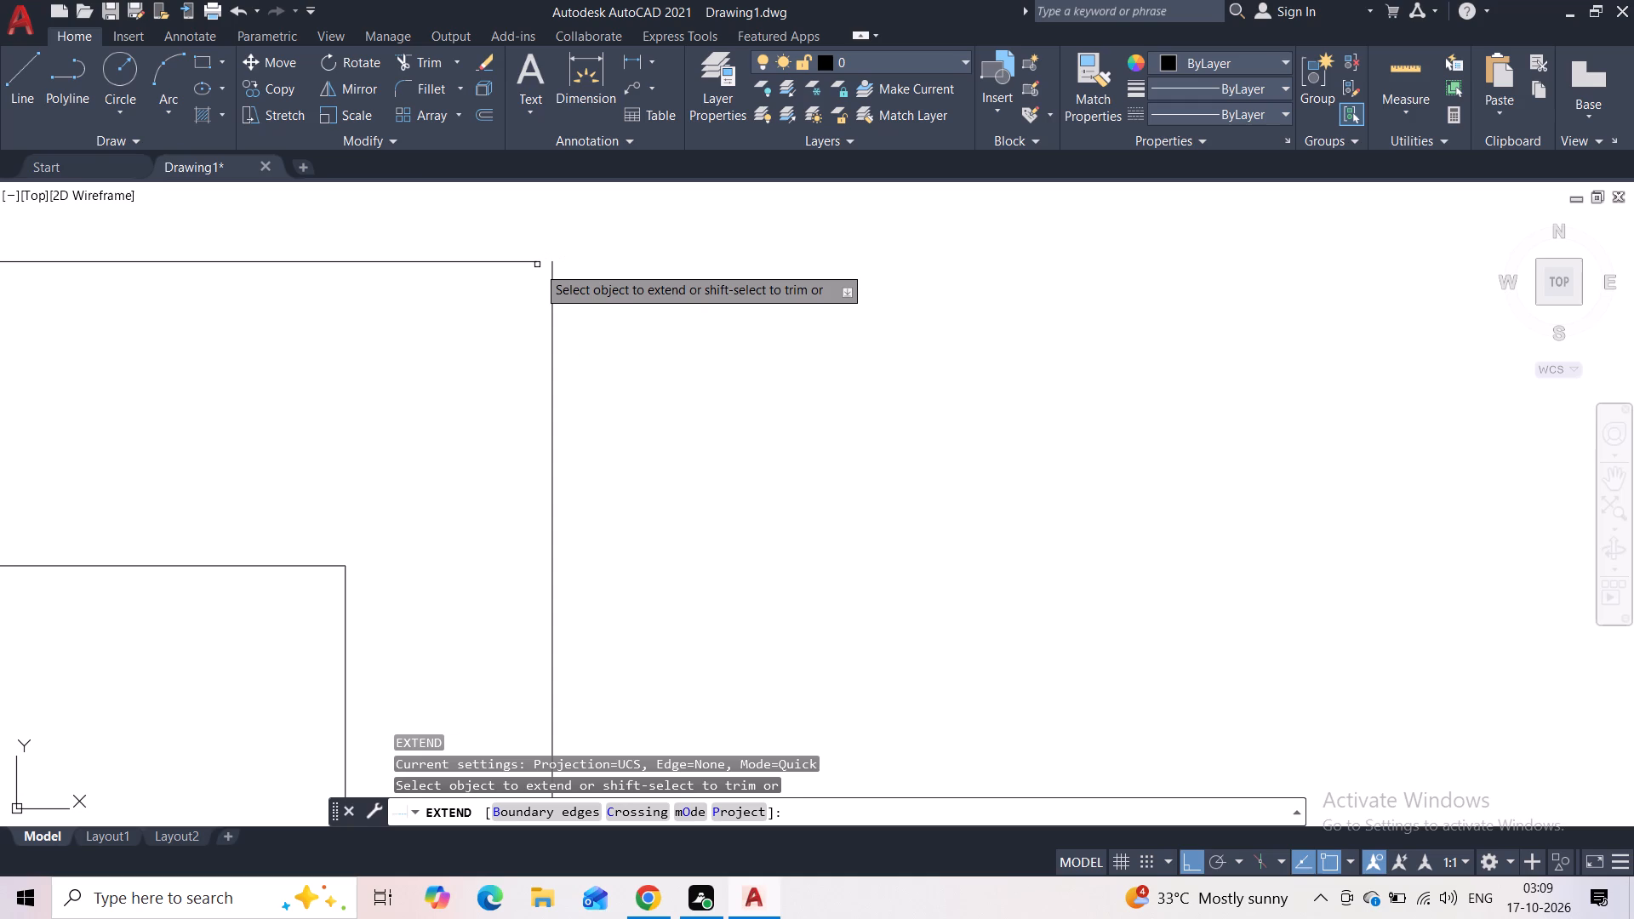
{"action": "left_click", "coordinate": [534, 264]}
{"action": "scroll", "coordinate": [582, 372], "scroll_direction": "down", "scroll_amount": 1}
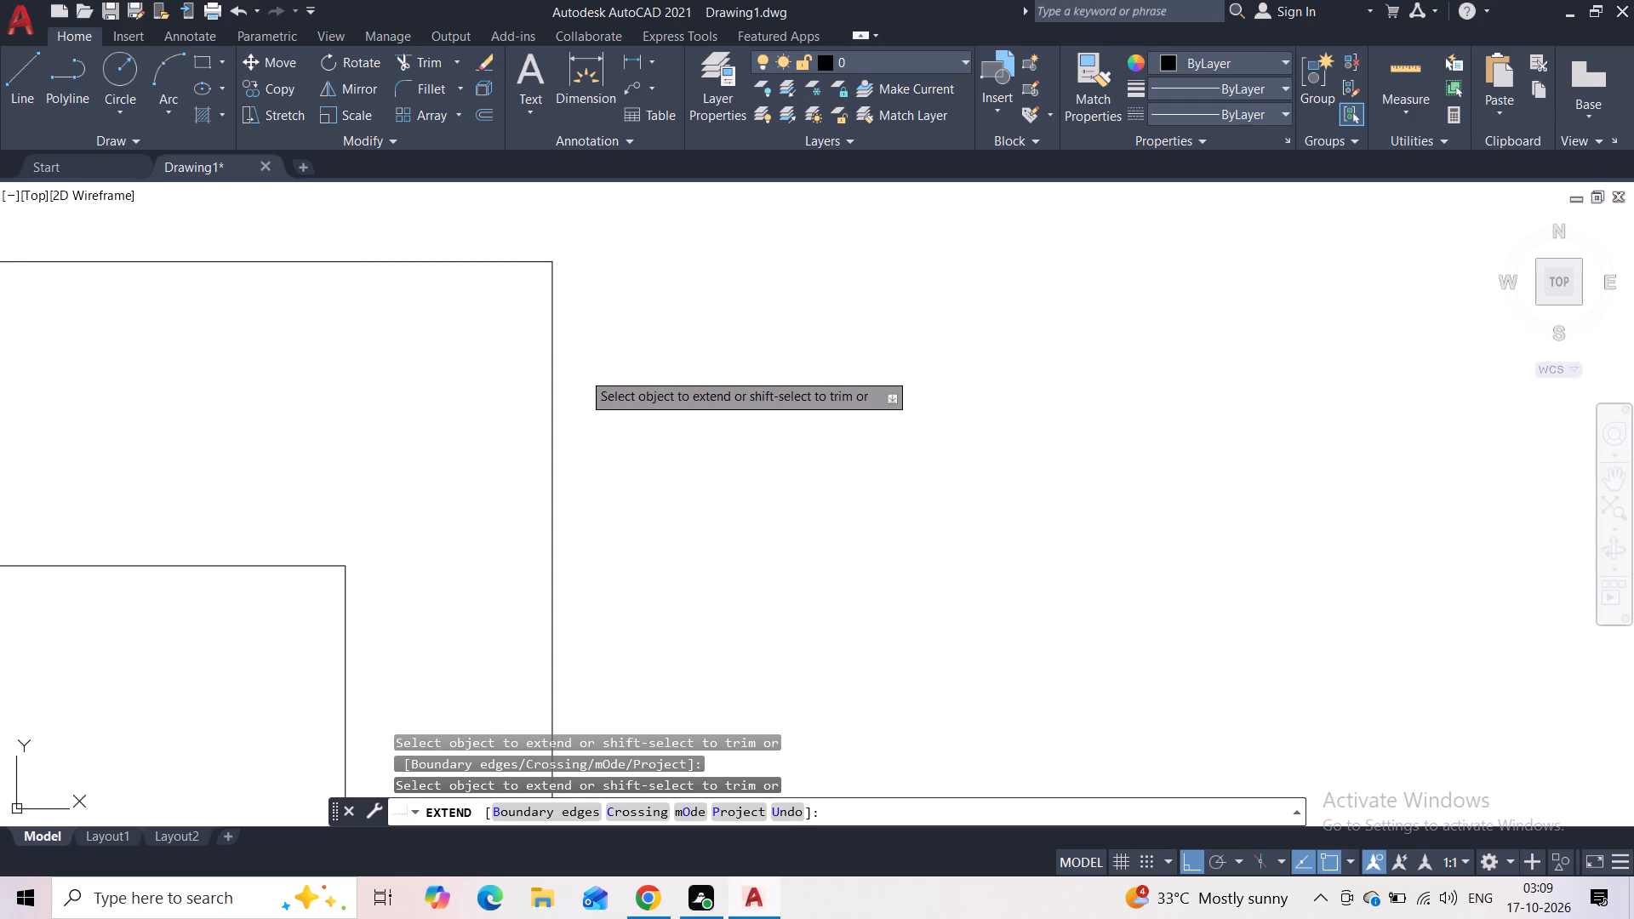
{"action": "scroll", "coordinate": [582, 372], "scroll_direction": "down", "scroll_amount": 1}
{"action": "middle_click_drag", "start_coordinate": [600, 471], "coordinate": [516, 225]}
{"action": "middle_click_drag", "start_coordinate": [579, 534], "coordinate": [558, 296]}
{"action": "scroll", "coordinate": [543, 401], "scroll_direction": "down", "scroll_amount": 5}
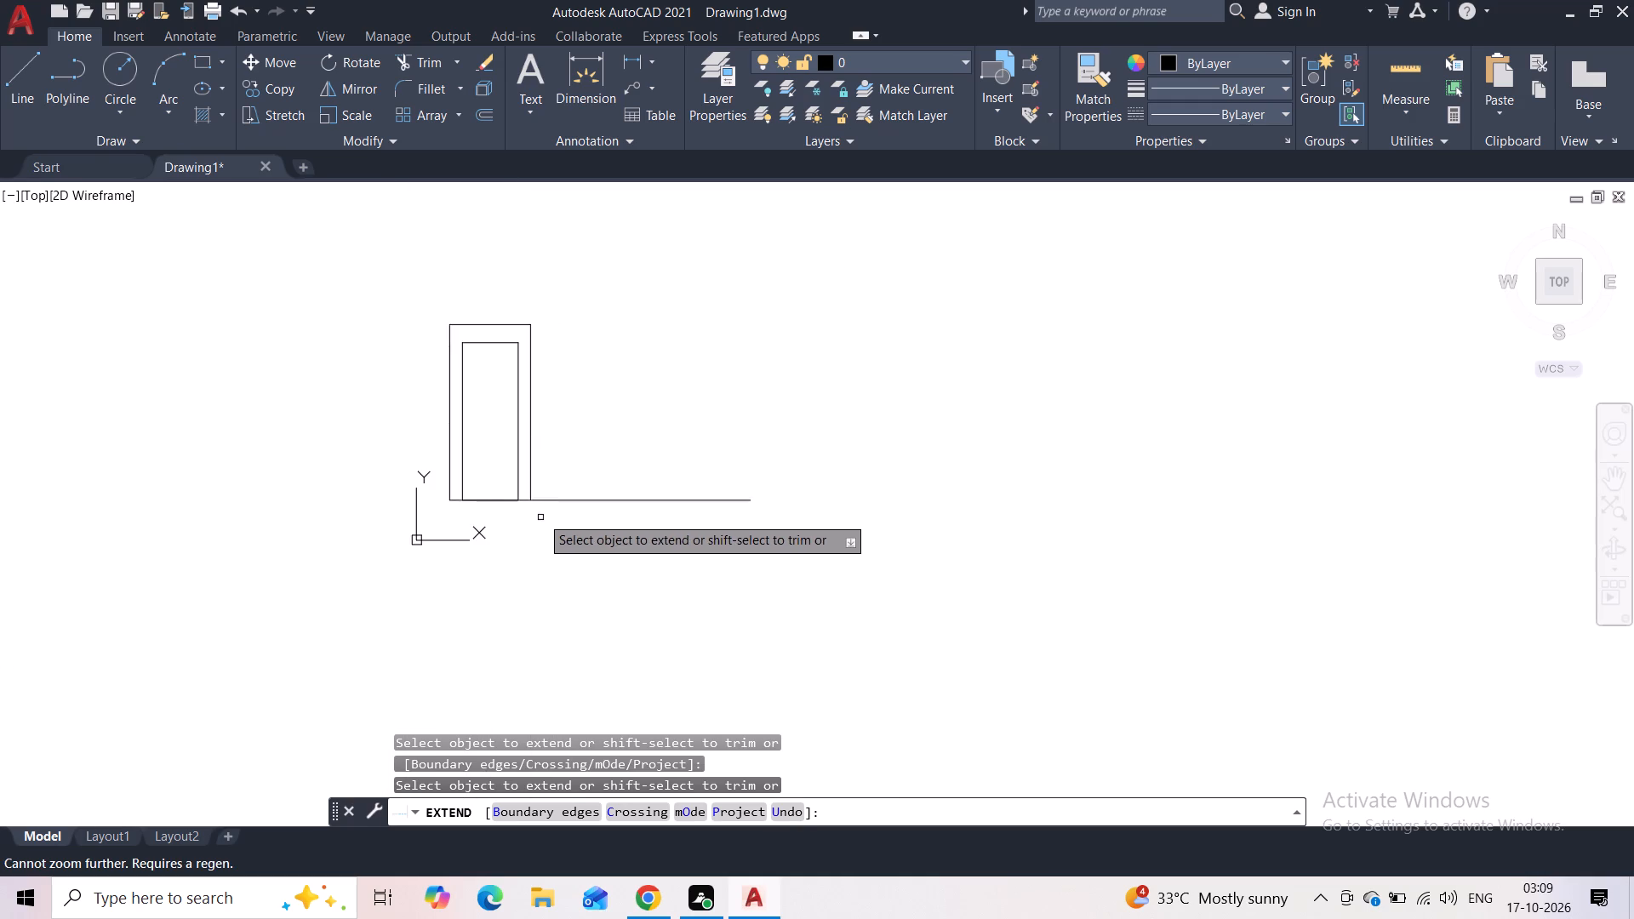
{"action": "scroll", "coordinate": [540, 511], "scroll_direction": "up", "scroll_amount": 5}
{"action": "scroll", "coordinate": [437, 443], "scroll_direction": "up", "scroll_amount": 1}
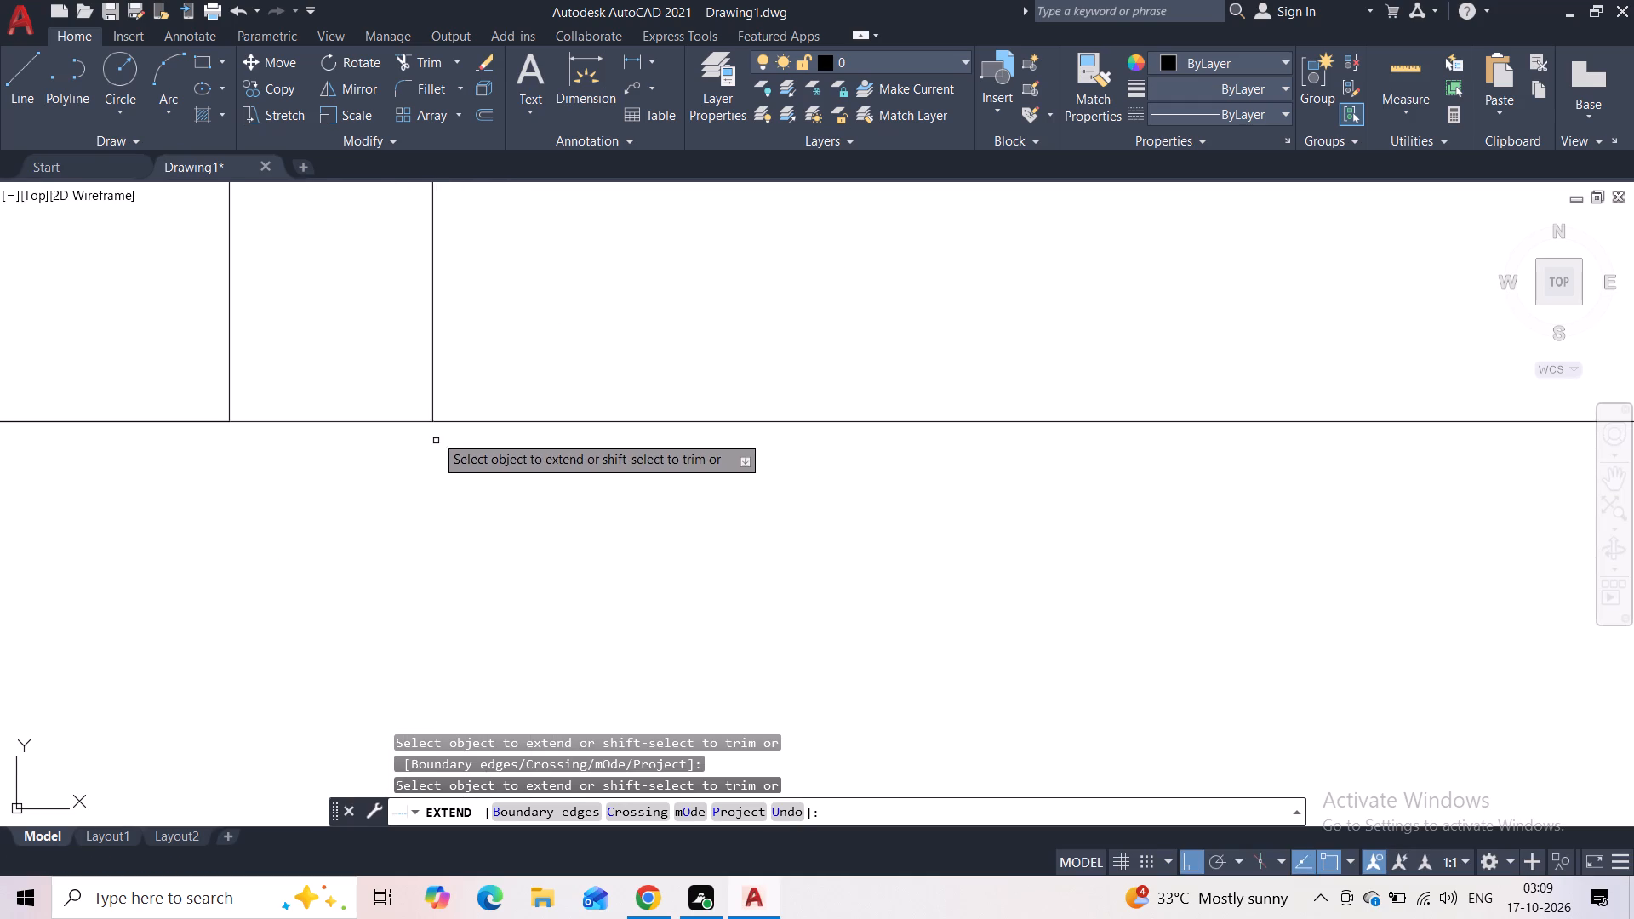
{"action": "key", "text": "Escape"}
Draw a smaller rectangle about 6'-11" wide and 14'-4" high inside the inner rectangle, standing on the baseline.
{"action": "scroll", "coordinate": [451, 363], "scroll_direction": "down", "scroll_amount": 6}
{"action": "middle_click_drag", "start_coordinate": [480, 289], "coordinate": [534, 385]}
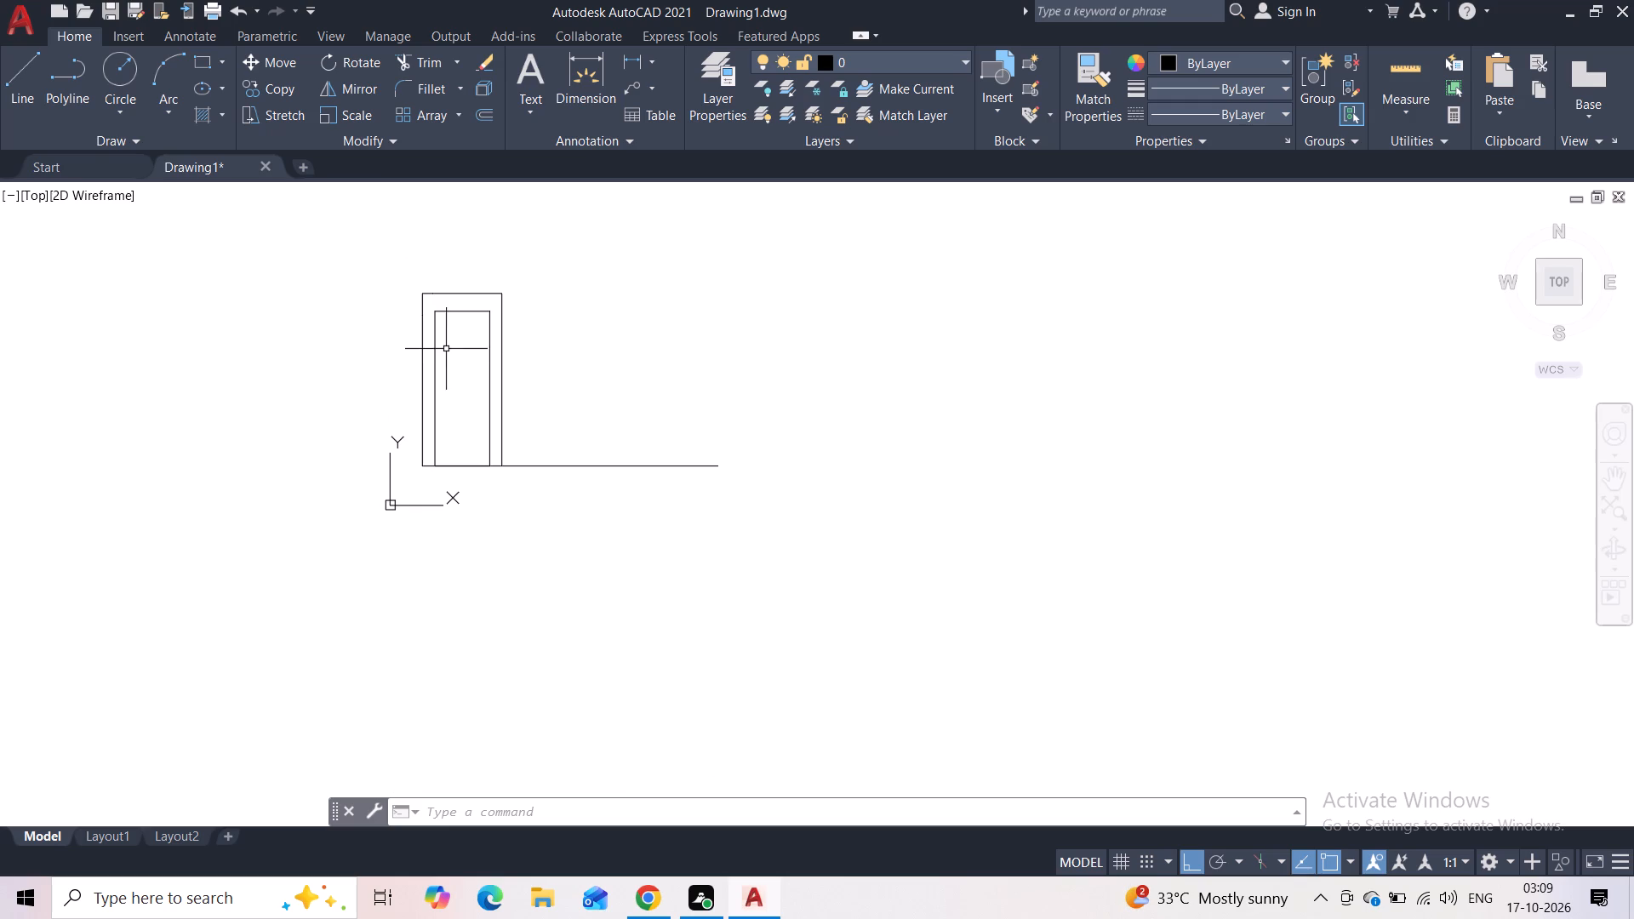
{"action": "scroll", "coordinate": [446, 347], "scroll_direction": "up", "scroll_amount": 2}
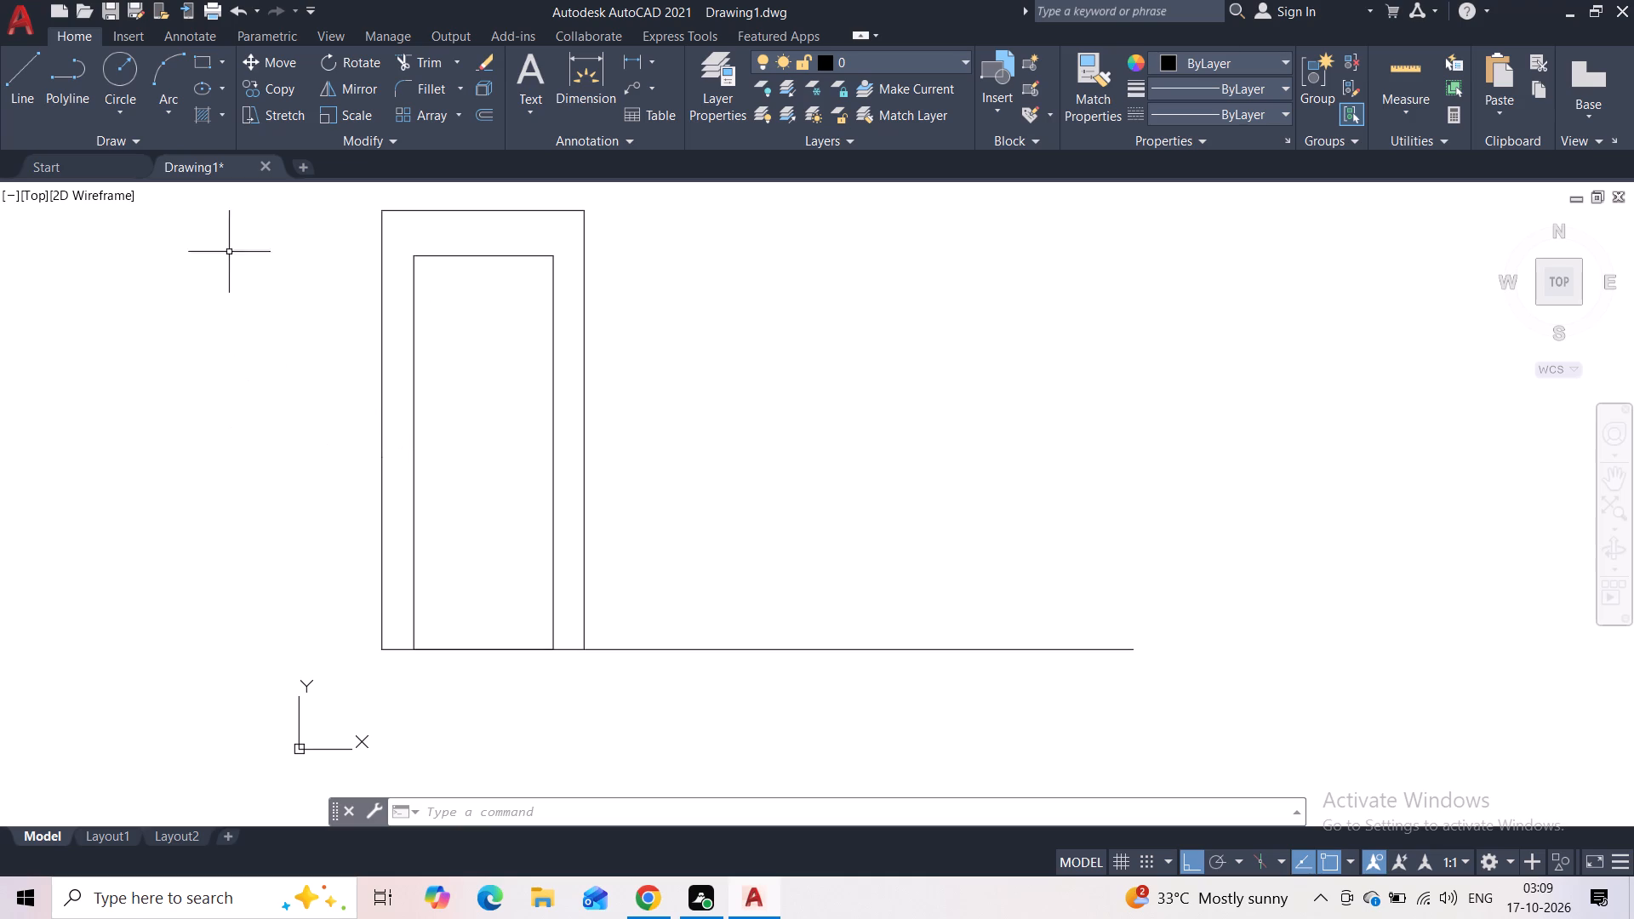
{"action": "middle_click_drag", "start_coordinate": [459, 477], "coordinate": [438, 391]}
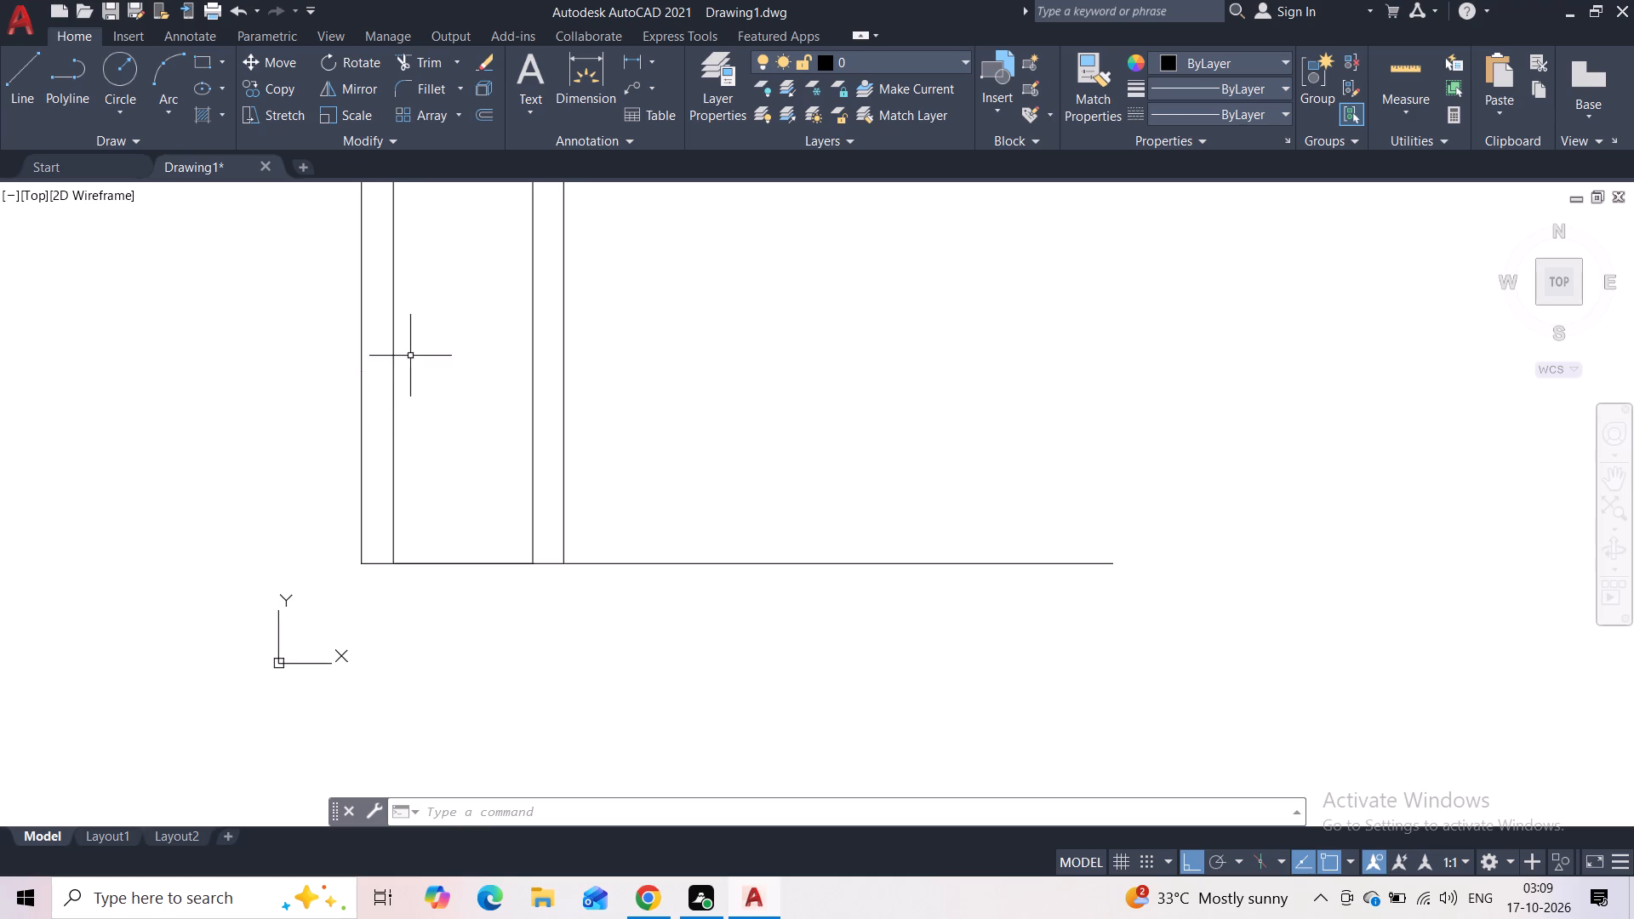
{"action": "left_click", "coordinate": [197, 66]}
{"action": "scroll", "coordinate": [430, 389], "scroll_direction": "down", "scroll_amount": 1}
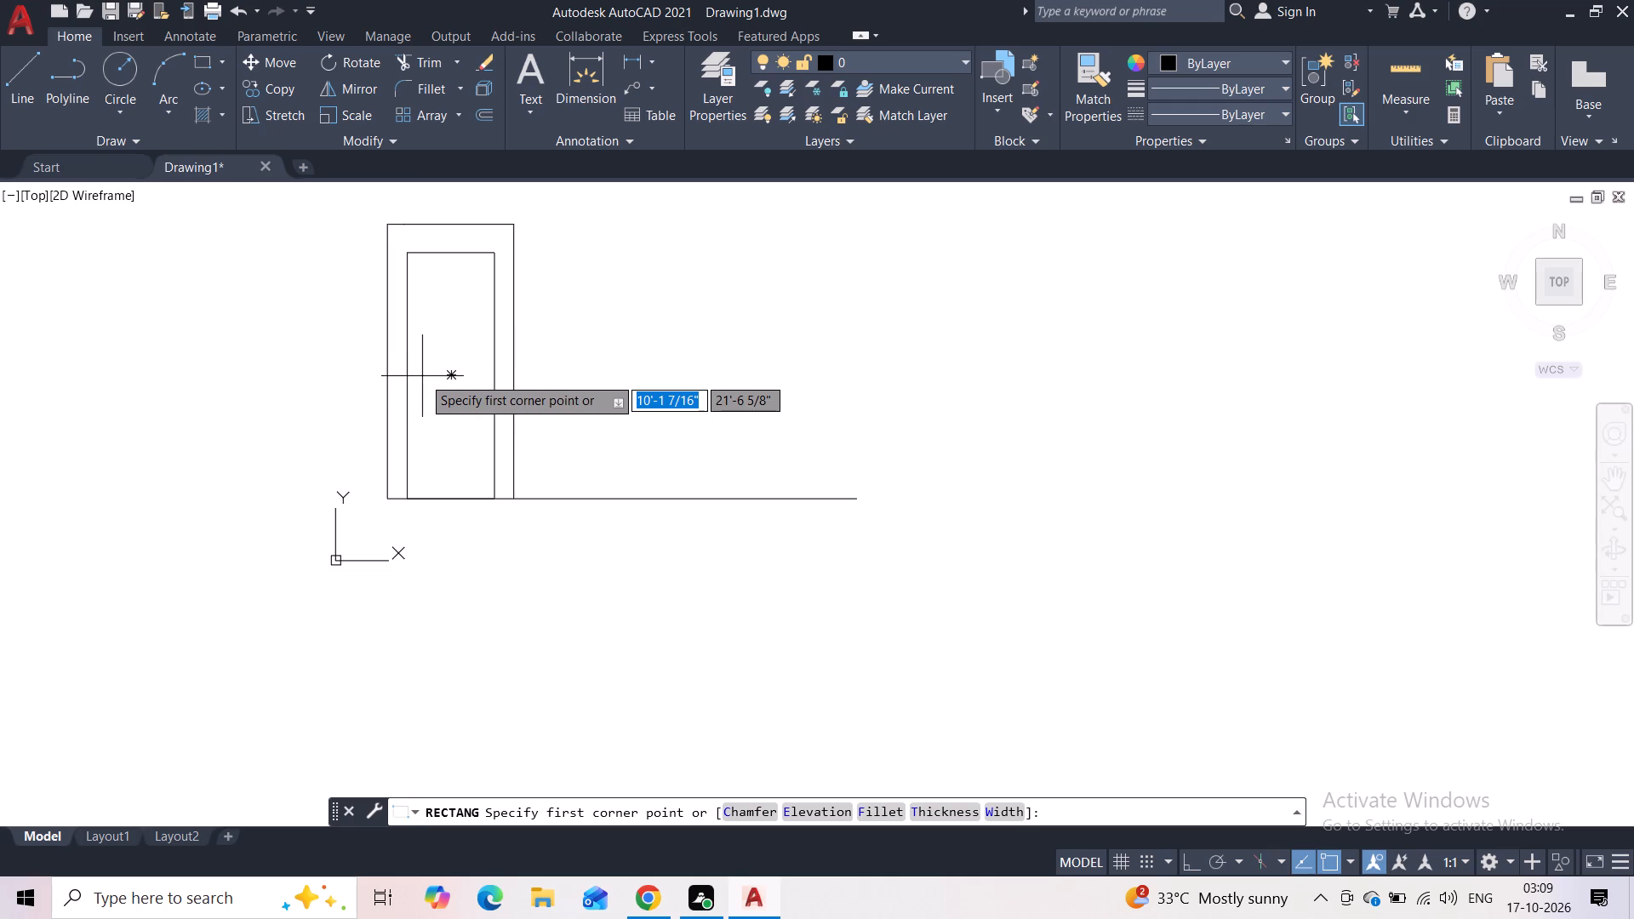
{"action": "left_click", "coordinate": [422, 376]}
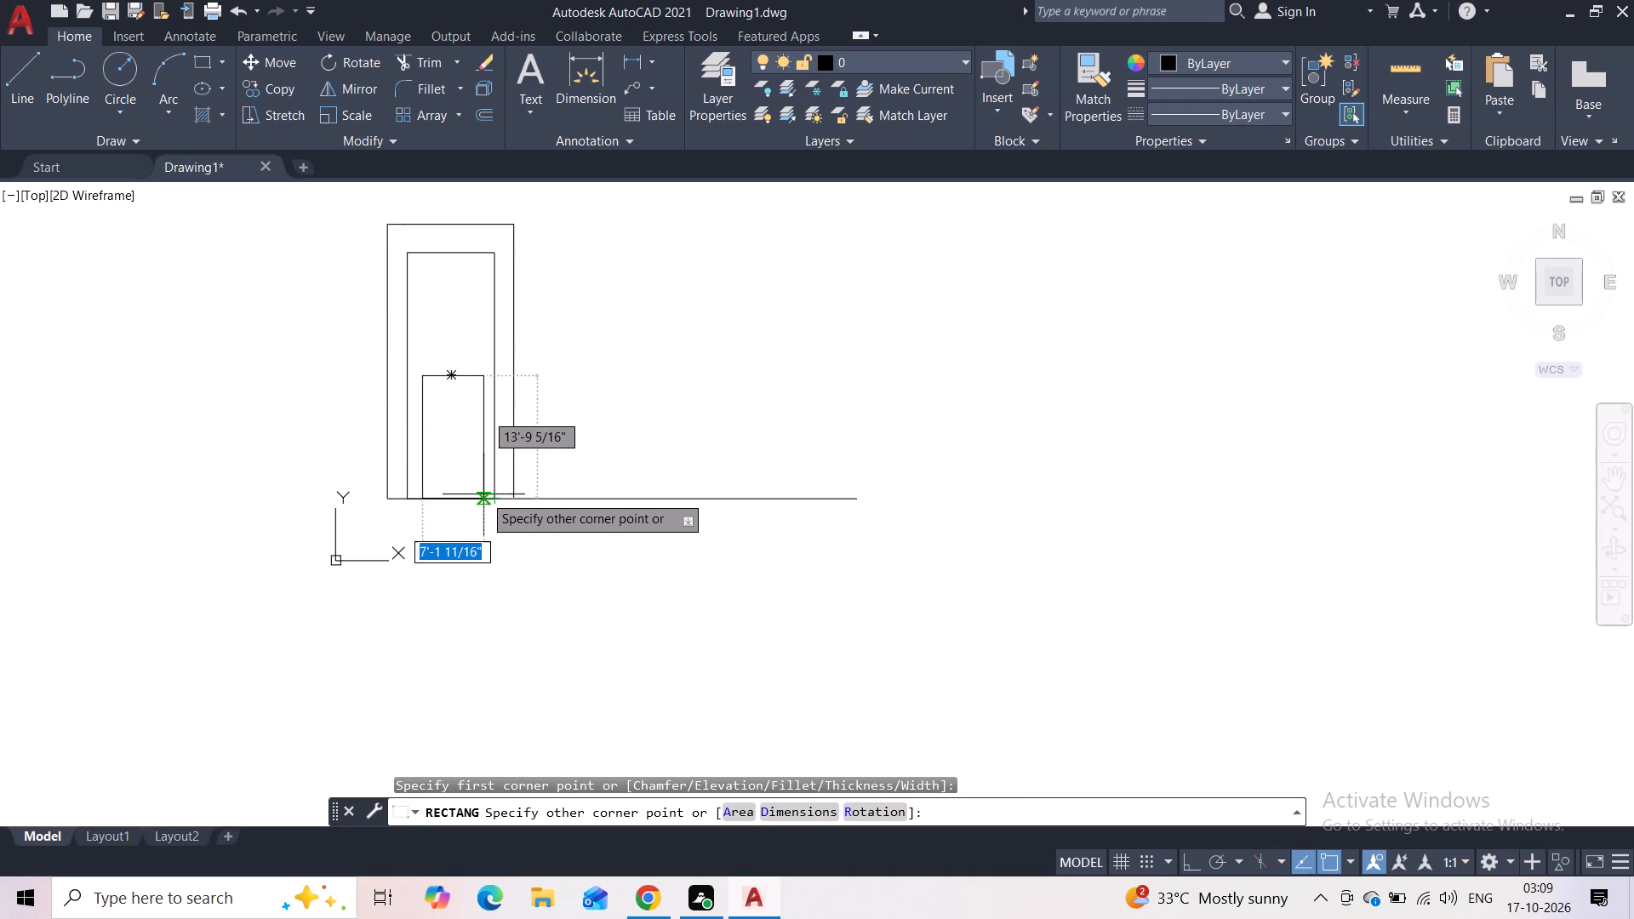
{"action": "scroll", "coordinate": [483, 494], "scroll_direction": "up", "scroll_amount": 2}
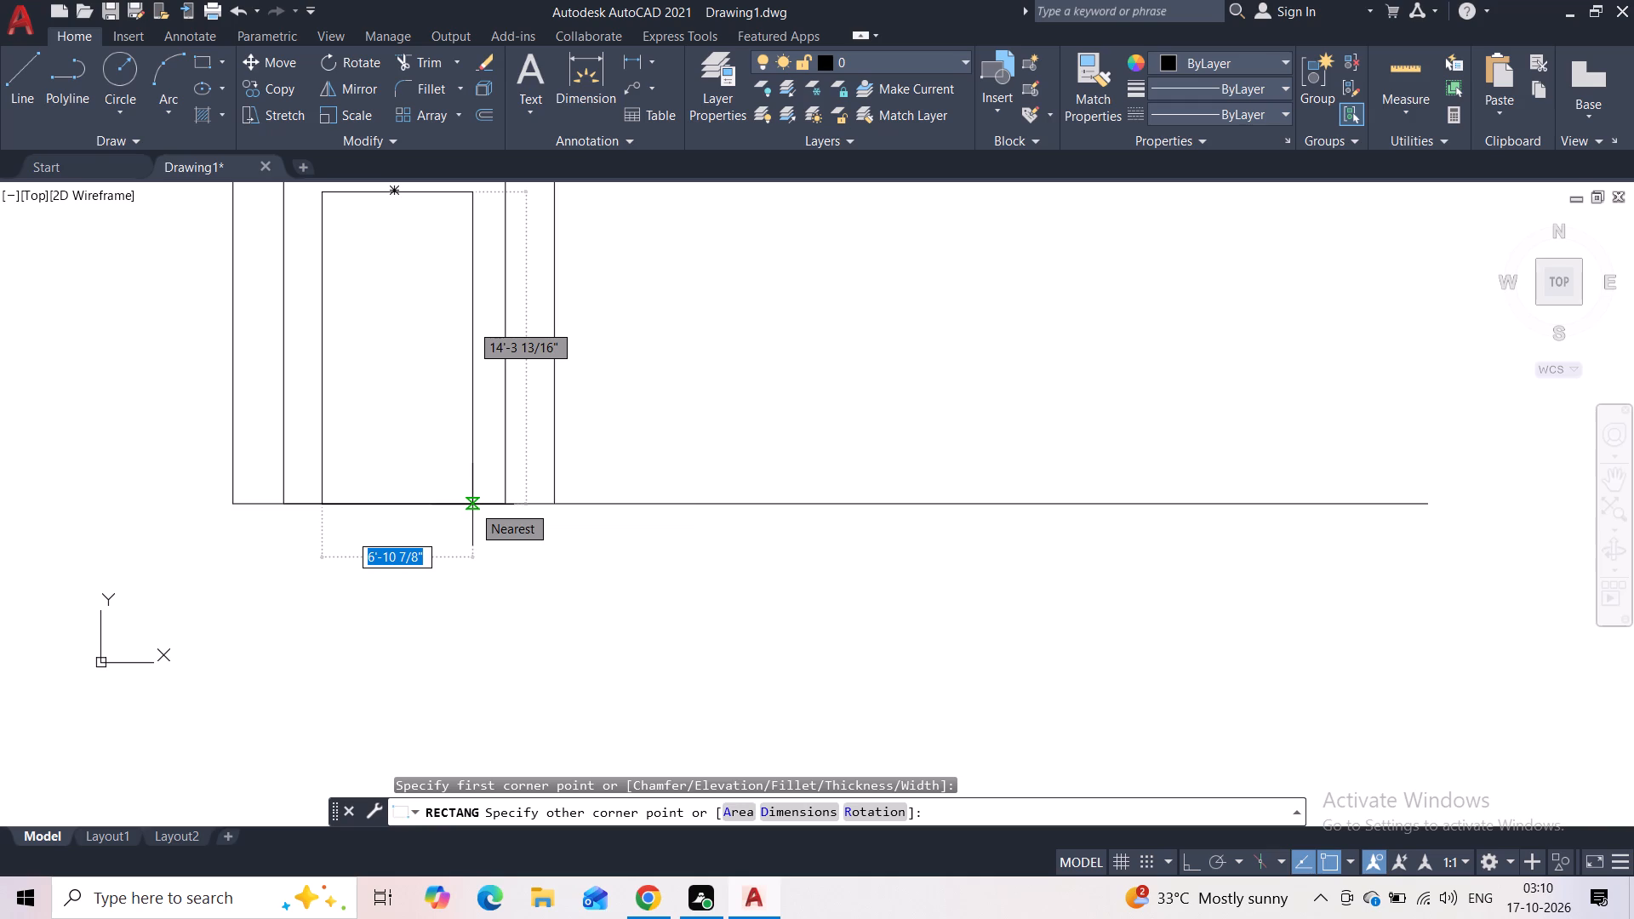
{"action": "left_click", "coordinate": [472, 505]}
Draw a horizontal line across the small rectangle, a short distance below its top edge, from side to side.
{"action": "middle_click_drag", "start_coordinate": [448, 376], "coordinate": [481, 472]}
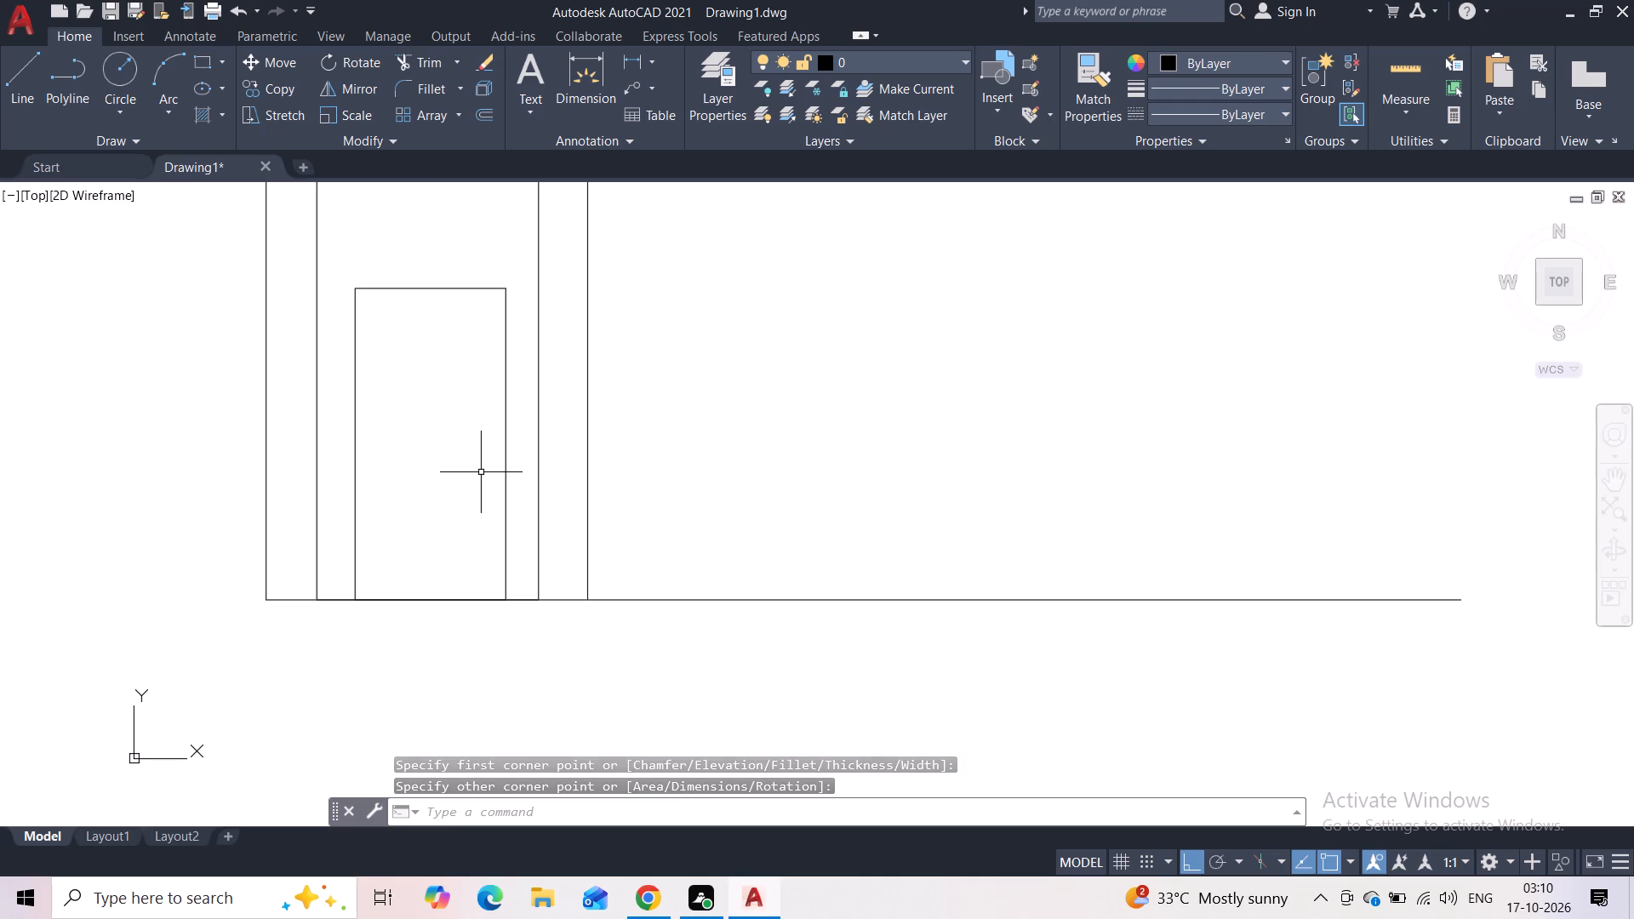
{"action": "scroll", "coordinate": [465, 435], "scroll_direction": "down", "scroll_amount": 2}
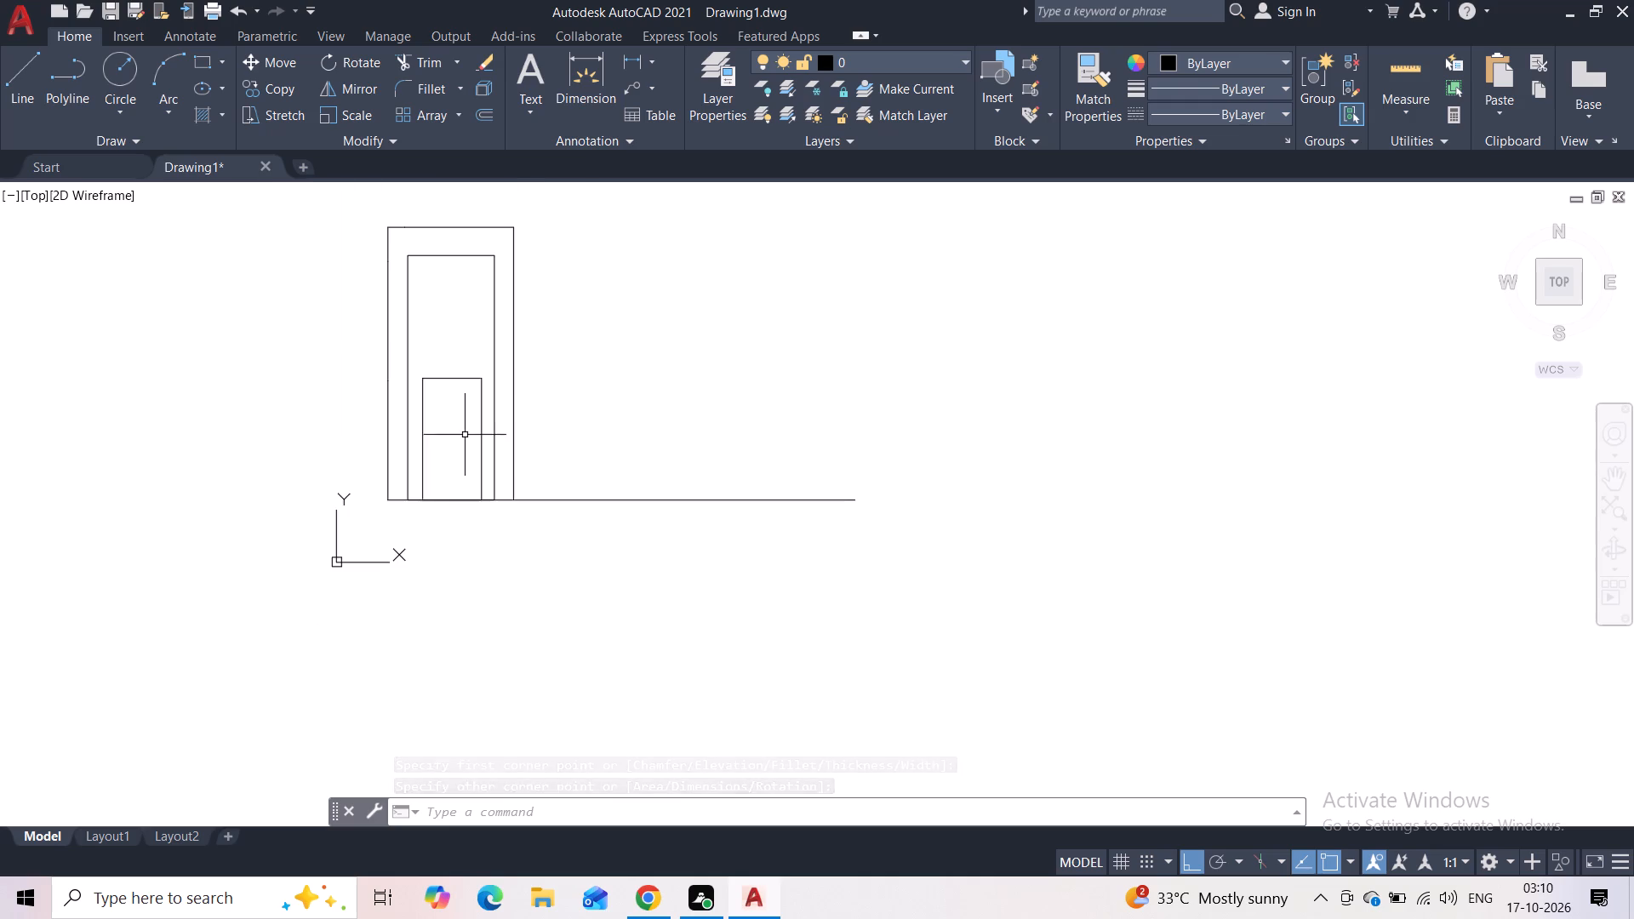
{"action": "left_click", "coordinate": [31, 100]}
{"action": "scroll", "coordinate": [468, 391], "scroll_direction": "up", "scroll_amount": 1}
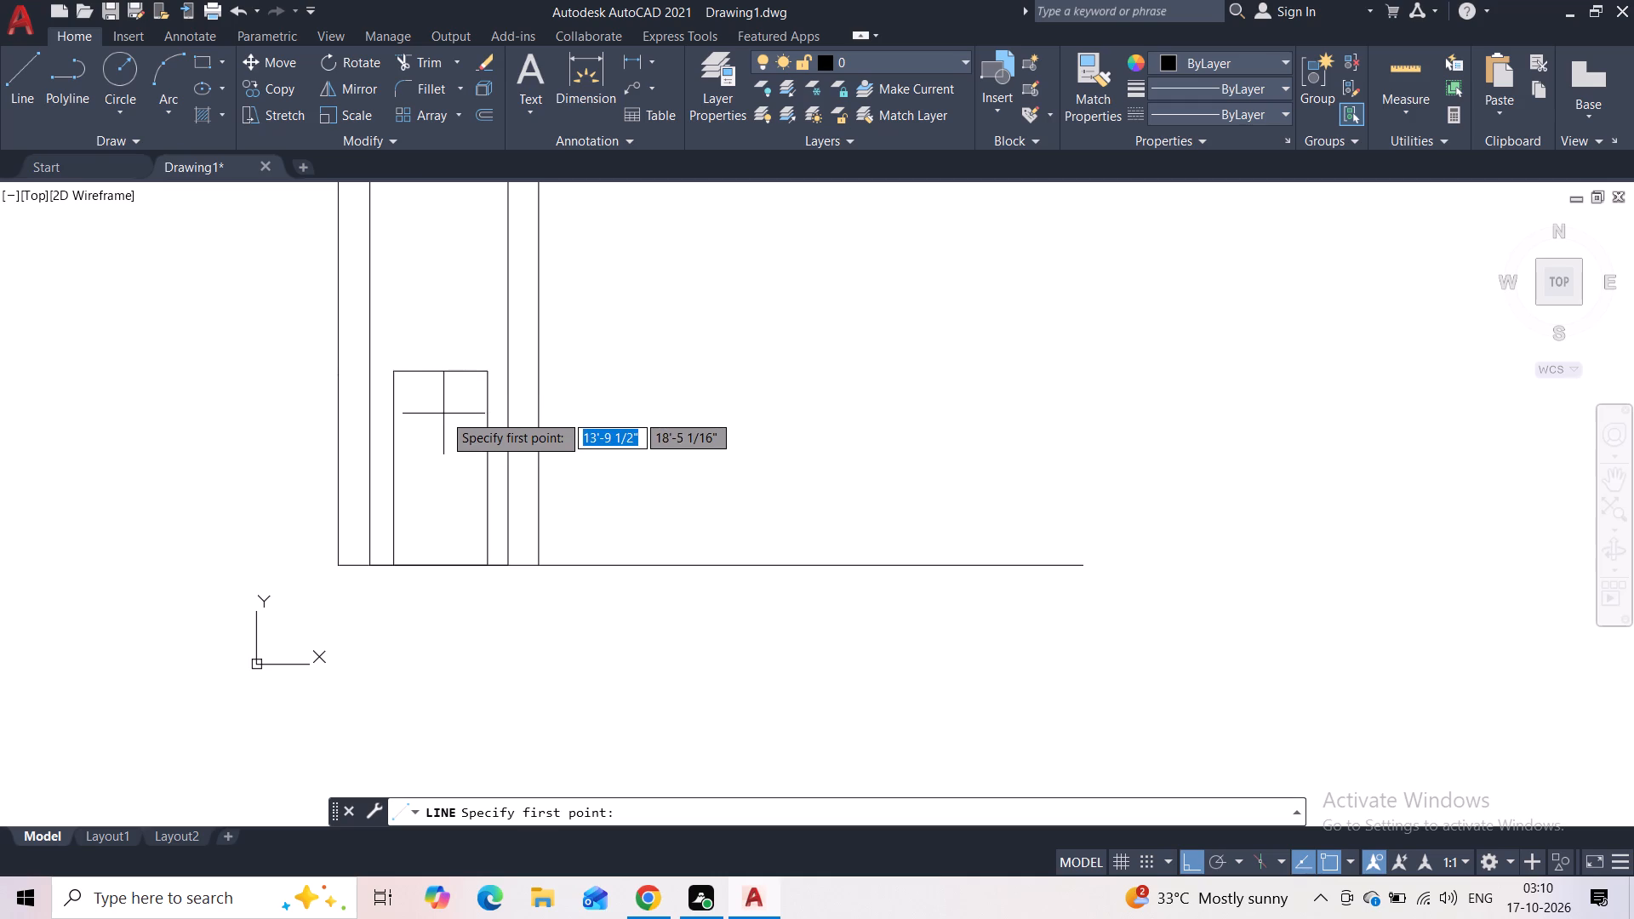
{"action": "left_click", "coordinate": [394, 406]}
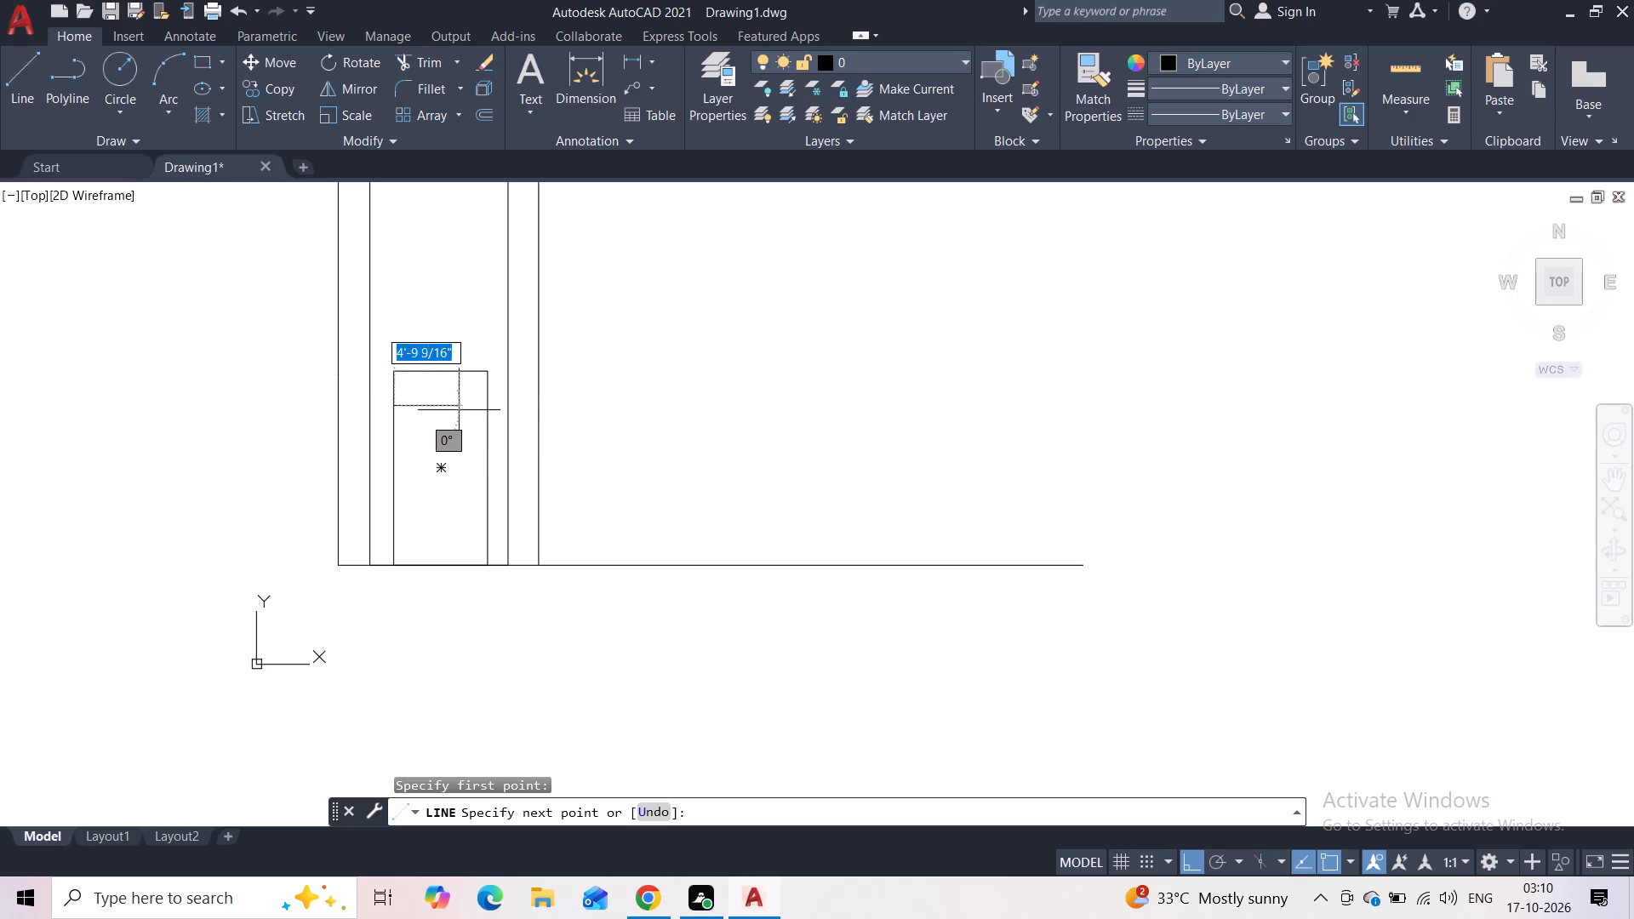
{"action": "left_click", "coordinate": [486, 413]}
{"action": "key", "text": "Escape"}
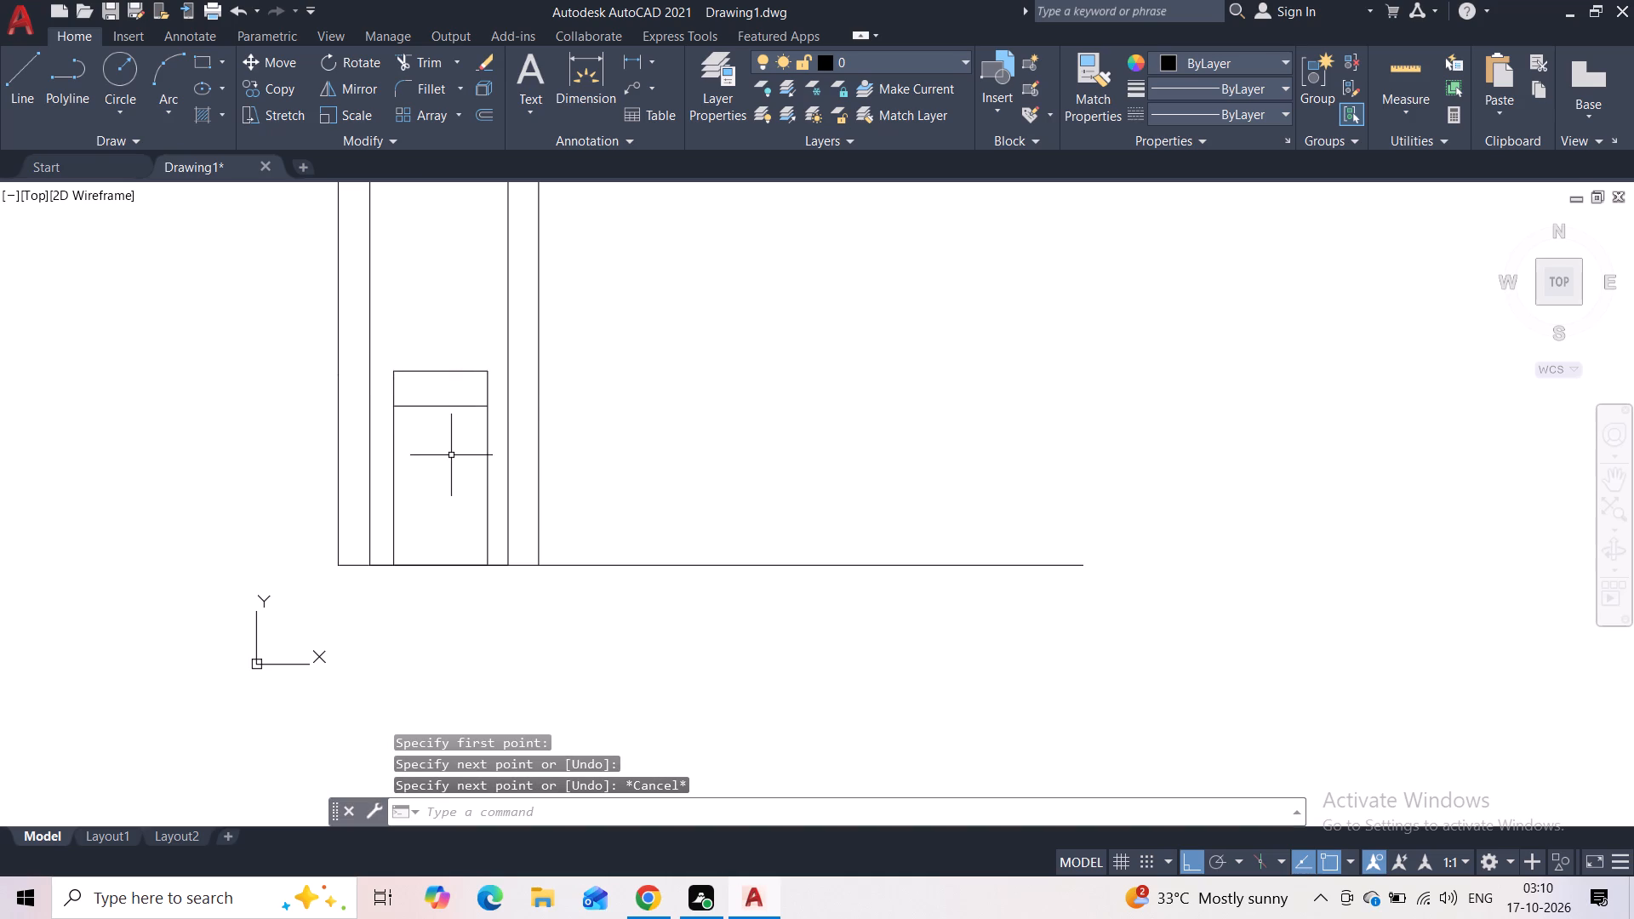
Draw two short vertical lines about 1'-5" high rising from the small rectangle's top edge, one near each end.
{"action": "key", "text": "space"}
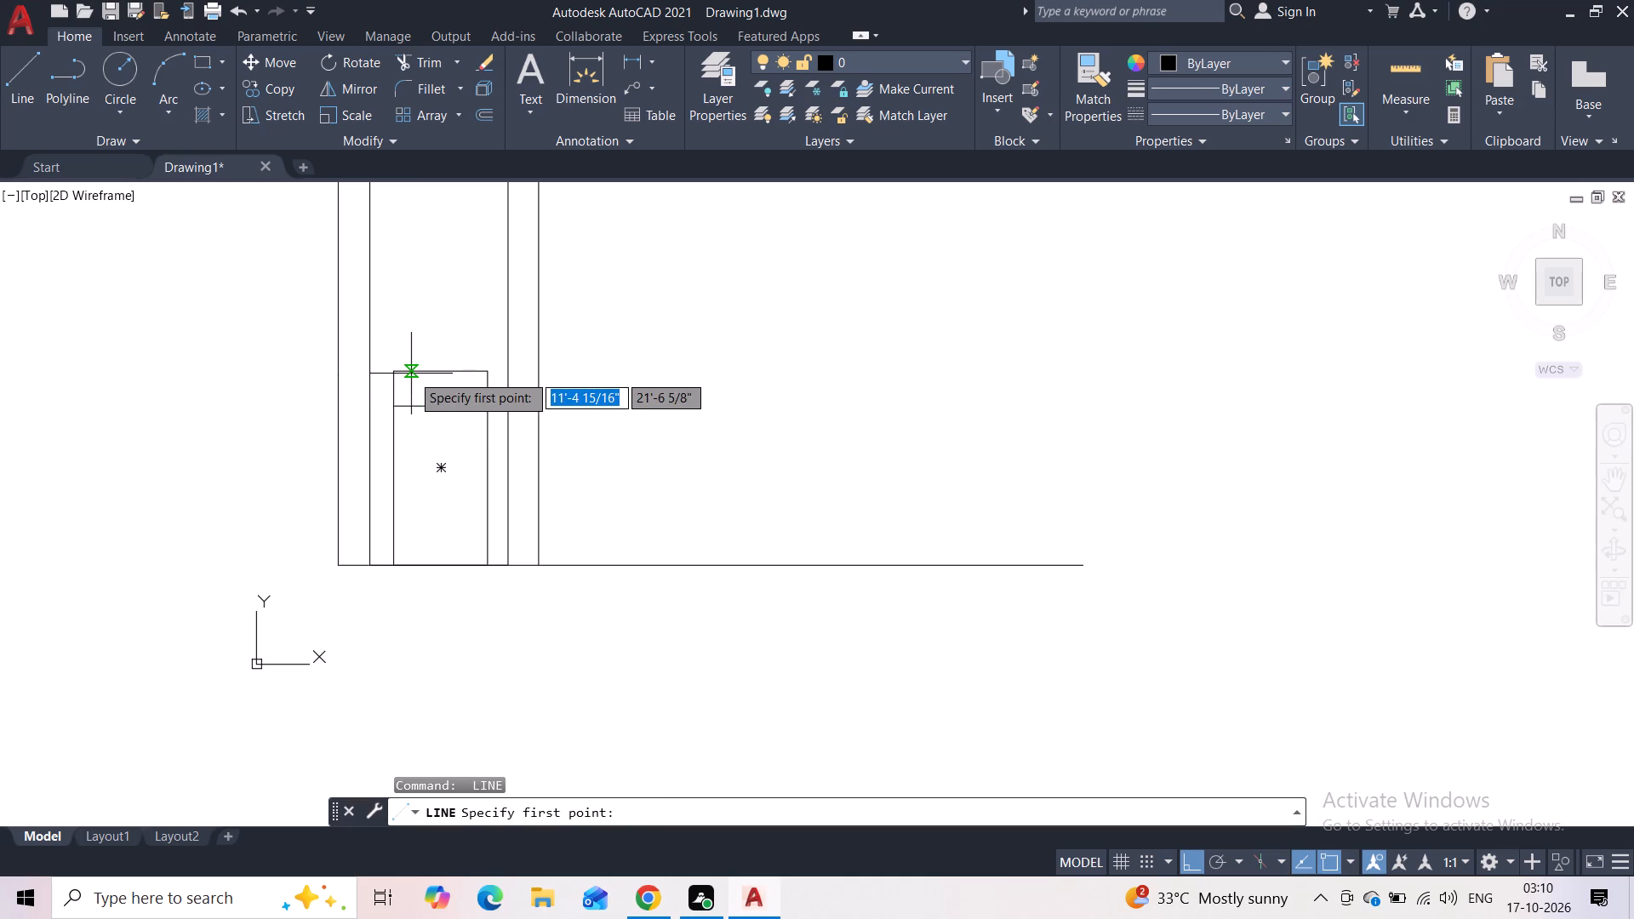
{"action": "left_click", "coordinate": [411, 374]}
{"action": "left_click", "coordinate": [411, 351]}
{"action": "key", "text": "Escape"}
{"action": "key", "text": "space"}
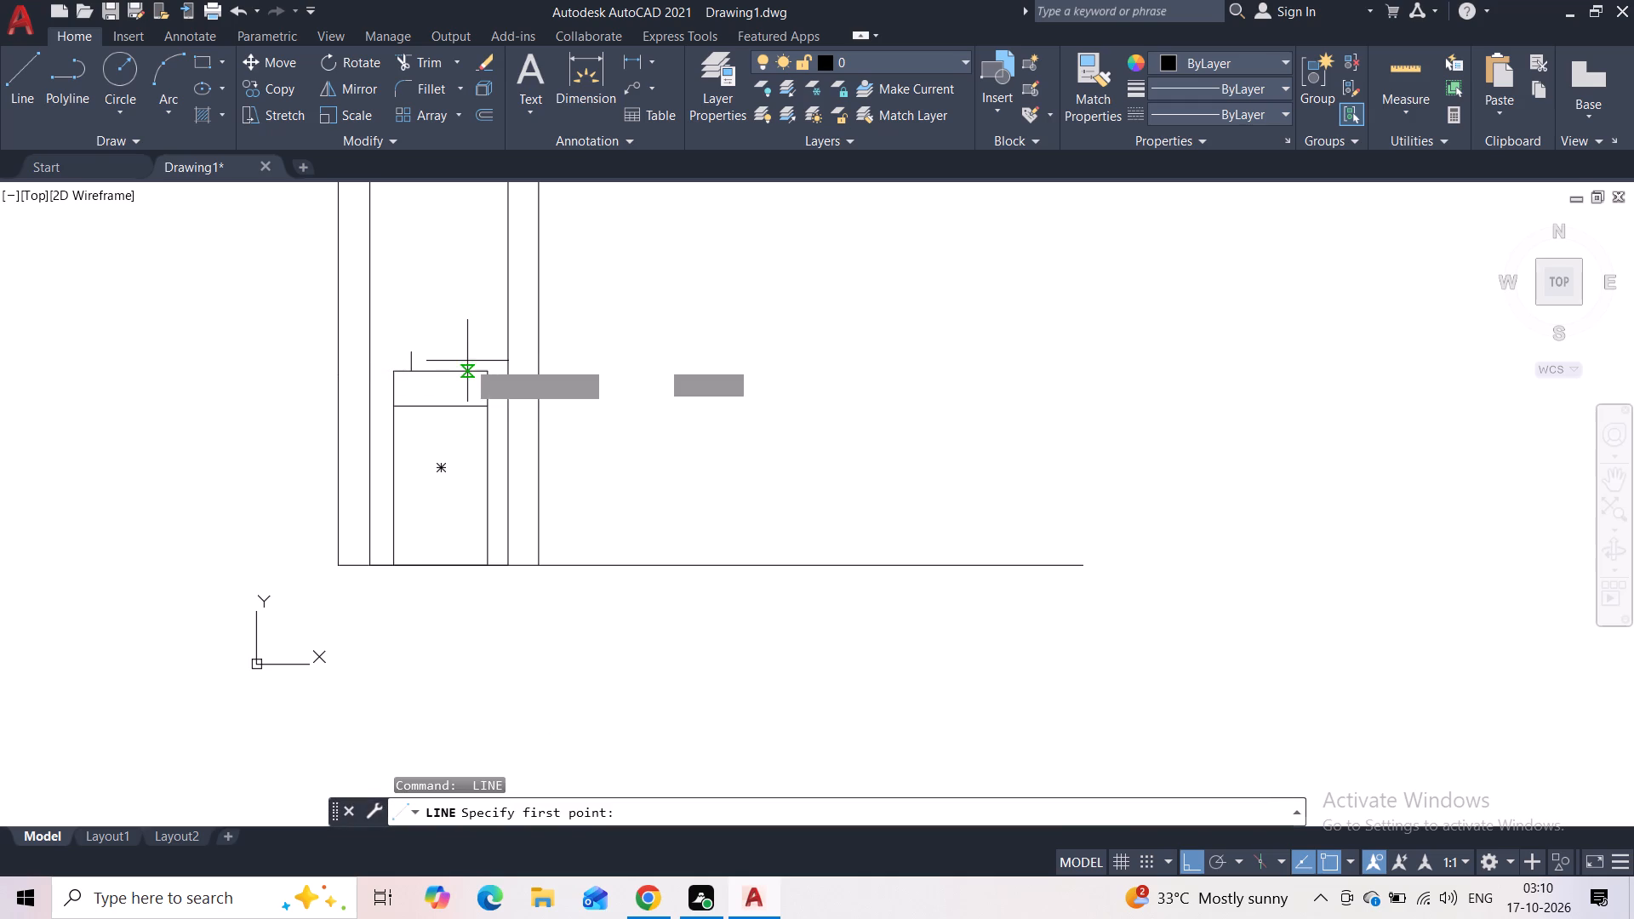
{"action": "left_click", "coordinate": [470, 370]}
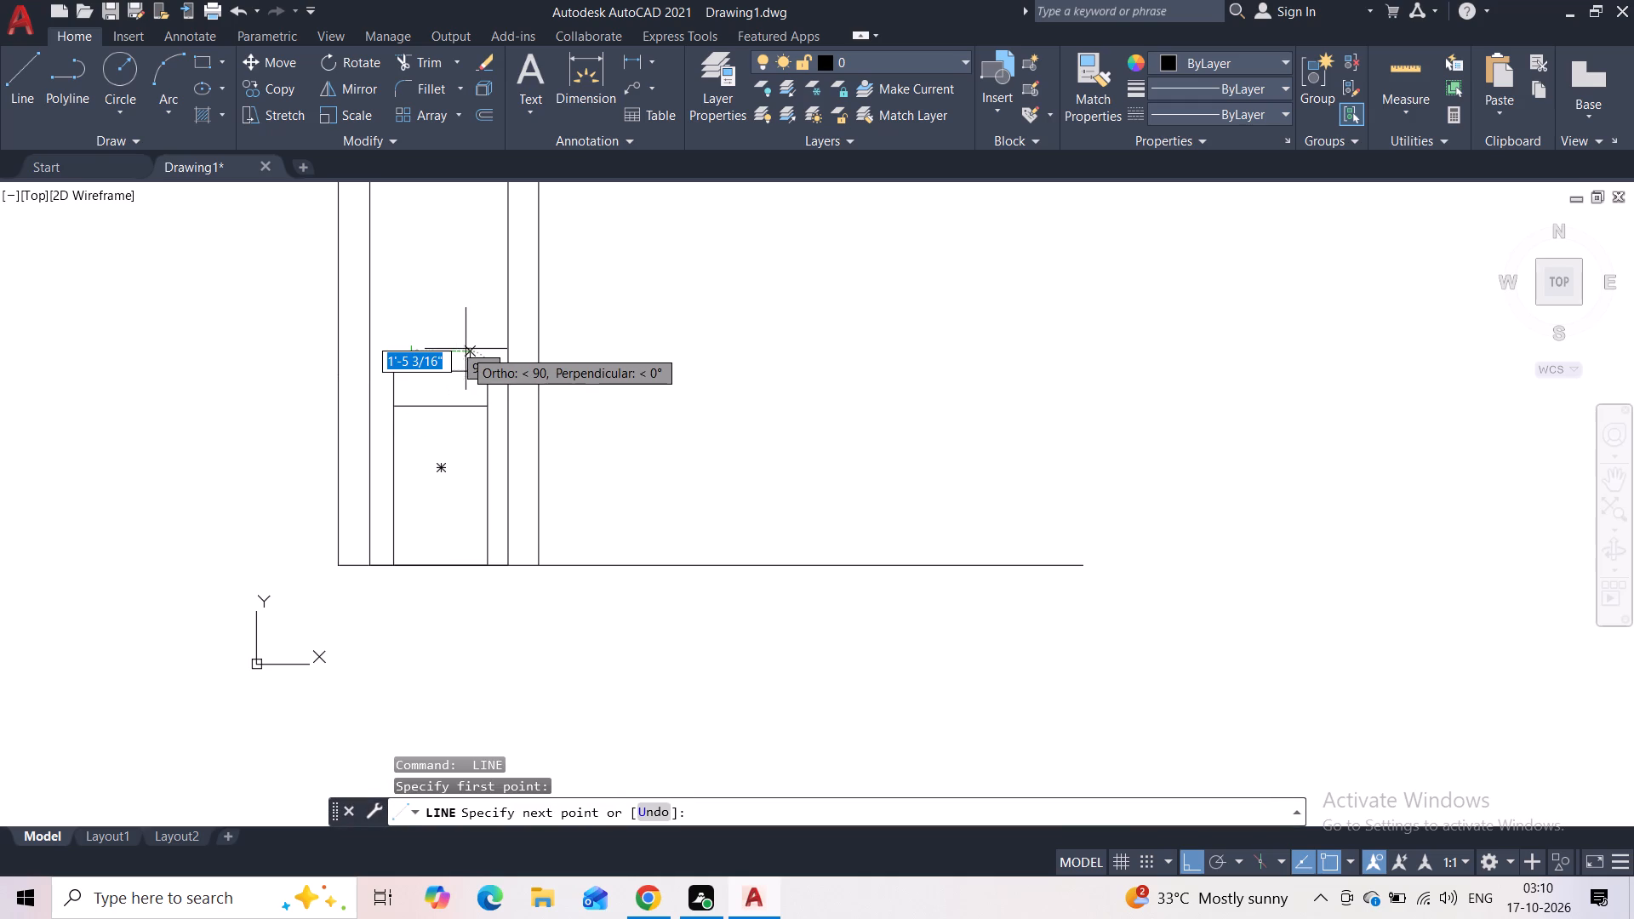
{"action": "left_click", "coordinate": [468, 349]}
{"action": "key", "text": "Escape"}
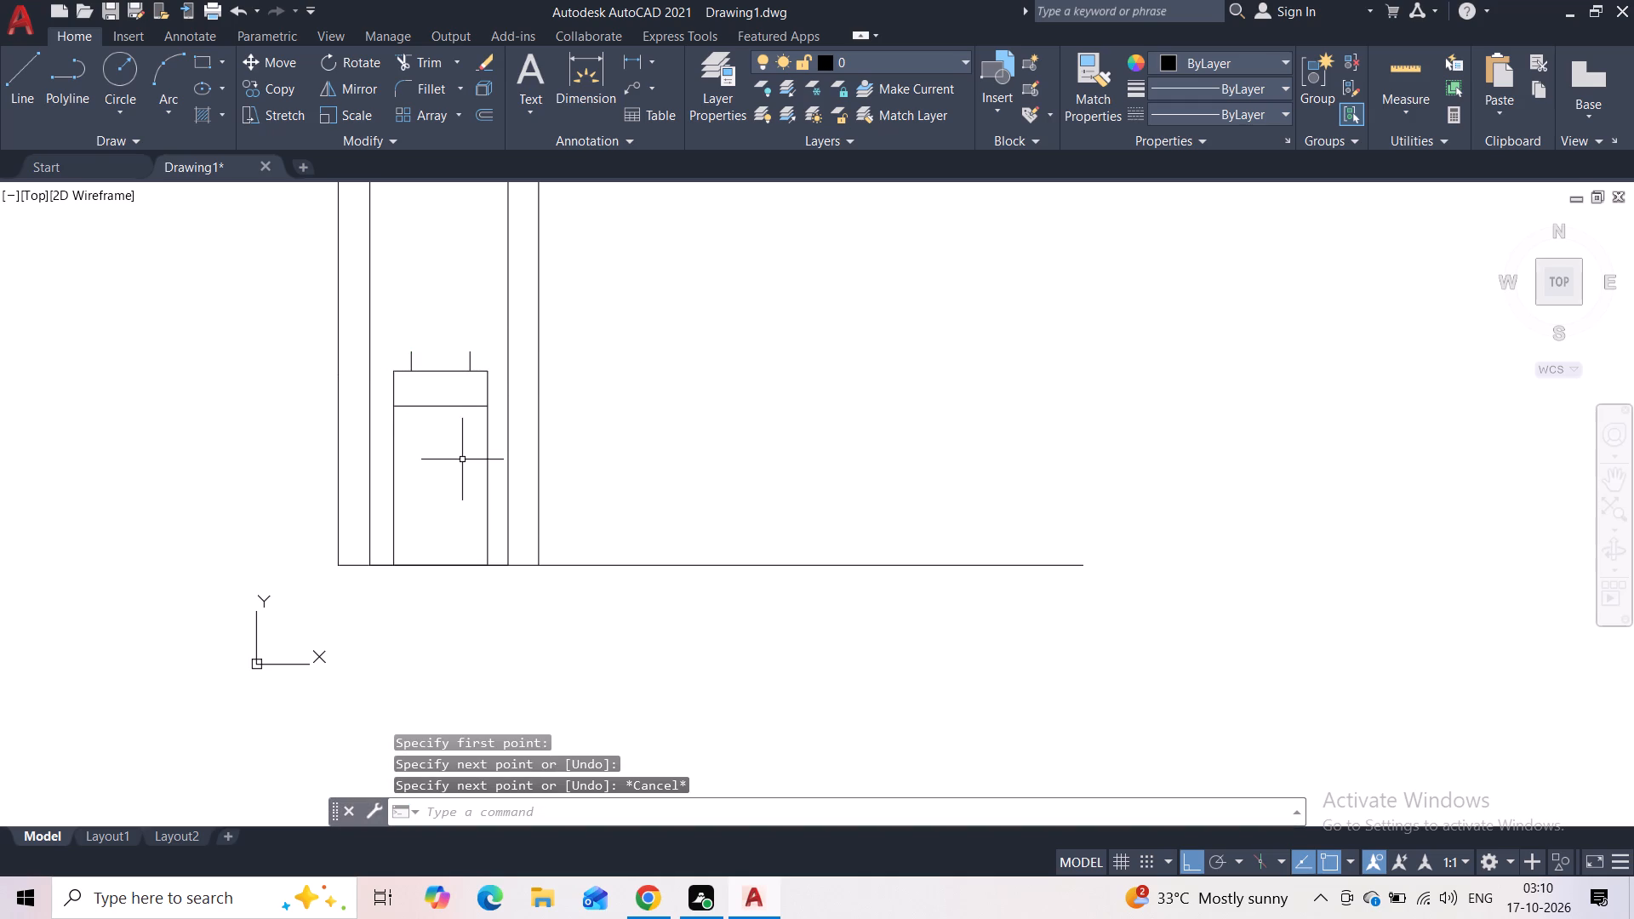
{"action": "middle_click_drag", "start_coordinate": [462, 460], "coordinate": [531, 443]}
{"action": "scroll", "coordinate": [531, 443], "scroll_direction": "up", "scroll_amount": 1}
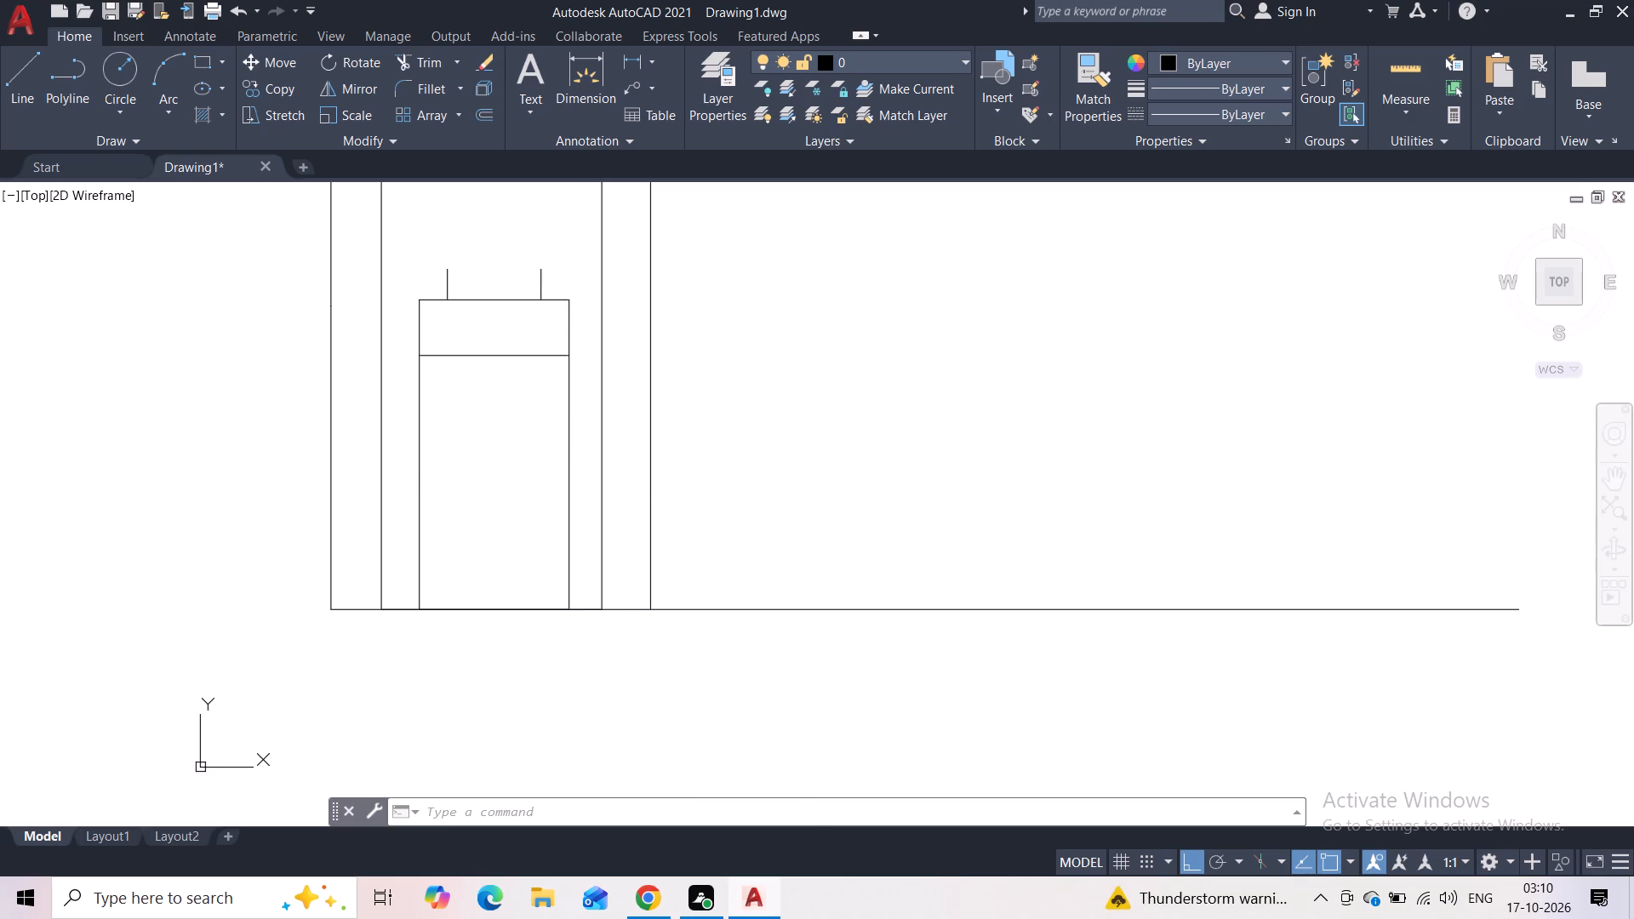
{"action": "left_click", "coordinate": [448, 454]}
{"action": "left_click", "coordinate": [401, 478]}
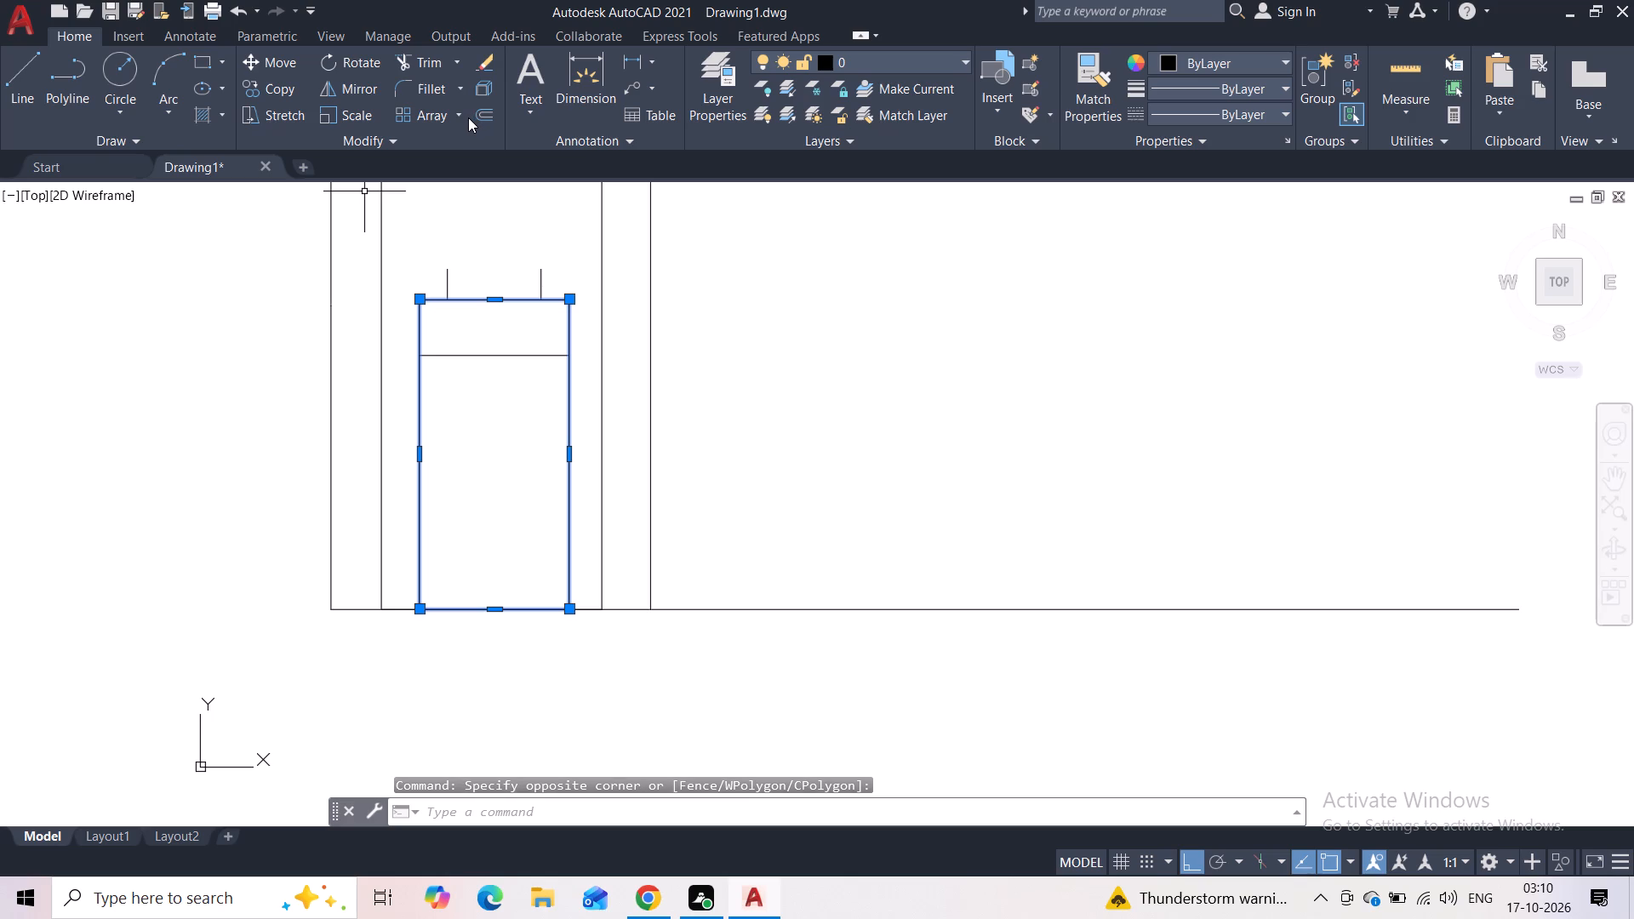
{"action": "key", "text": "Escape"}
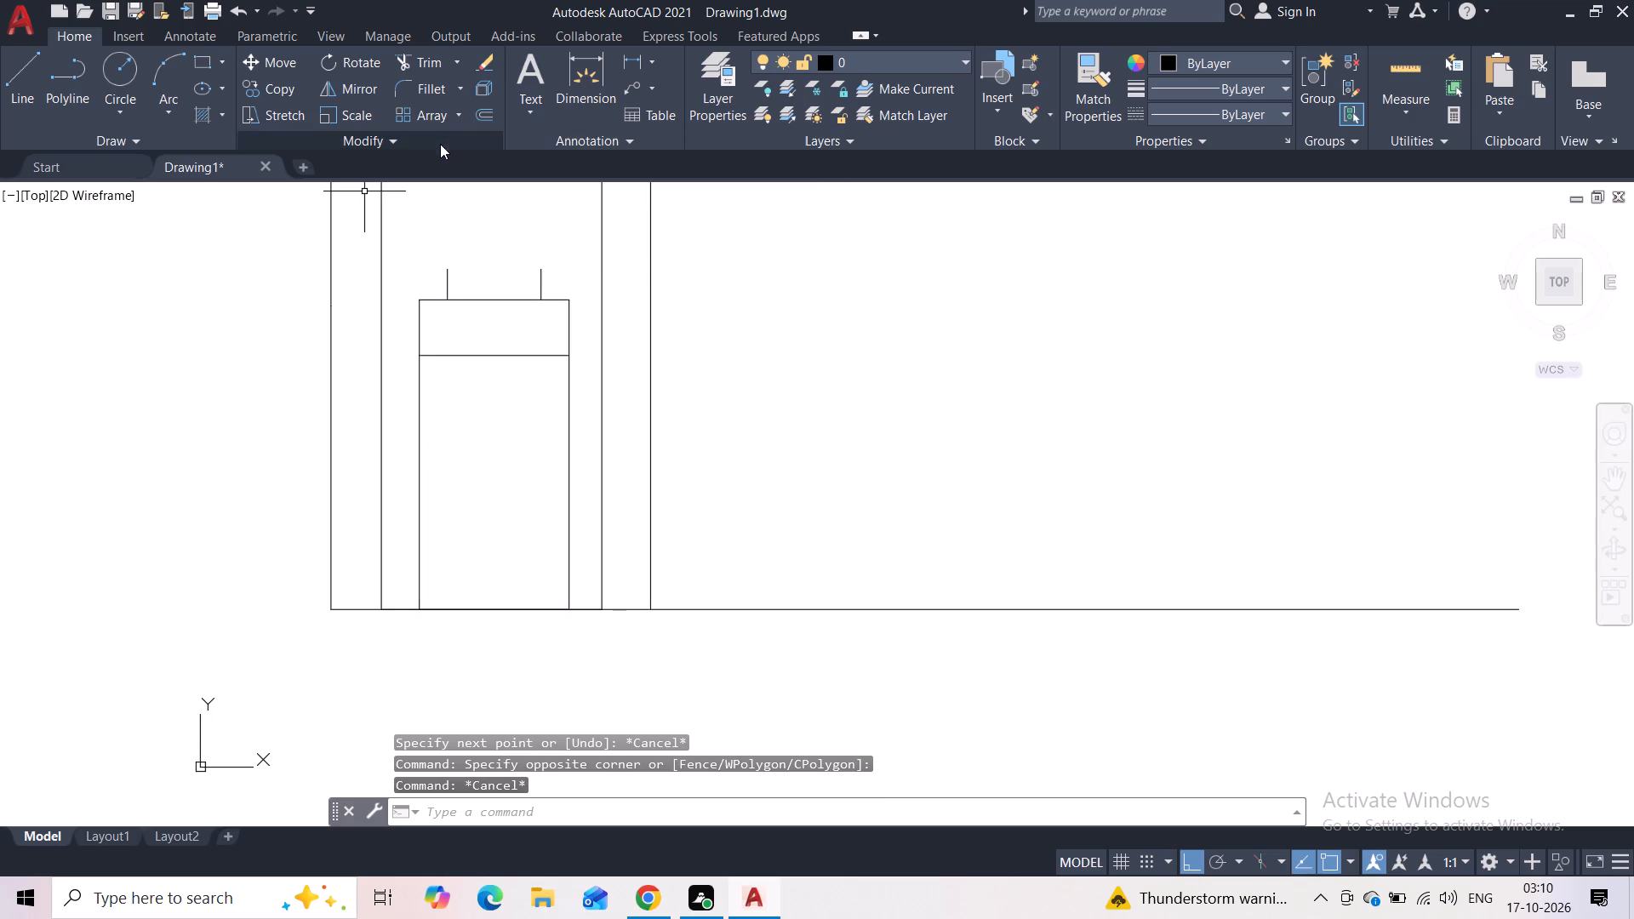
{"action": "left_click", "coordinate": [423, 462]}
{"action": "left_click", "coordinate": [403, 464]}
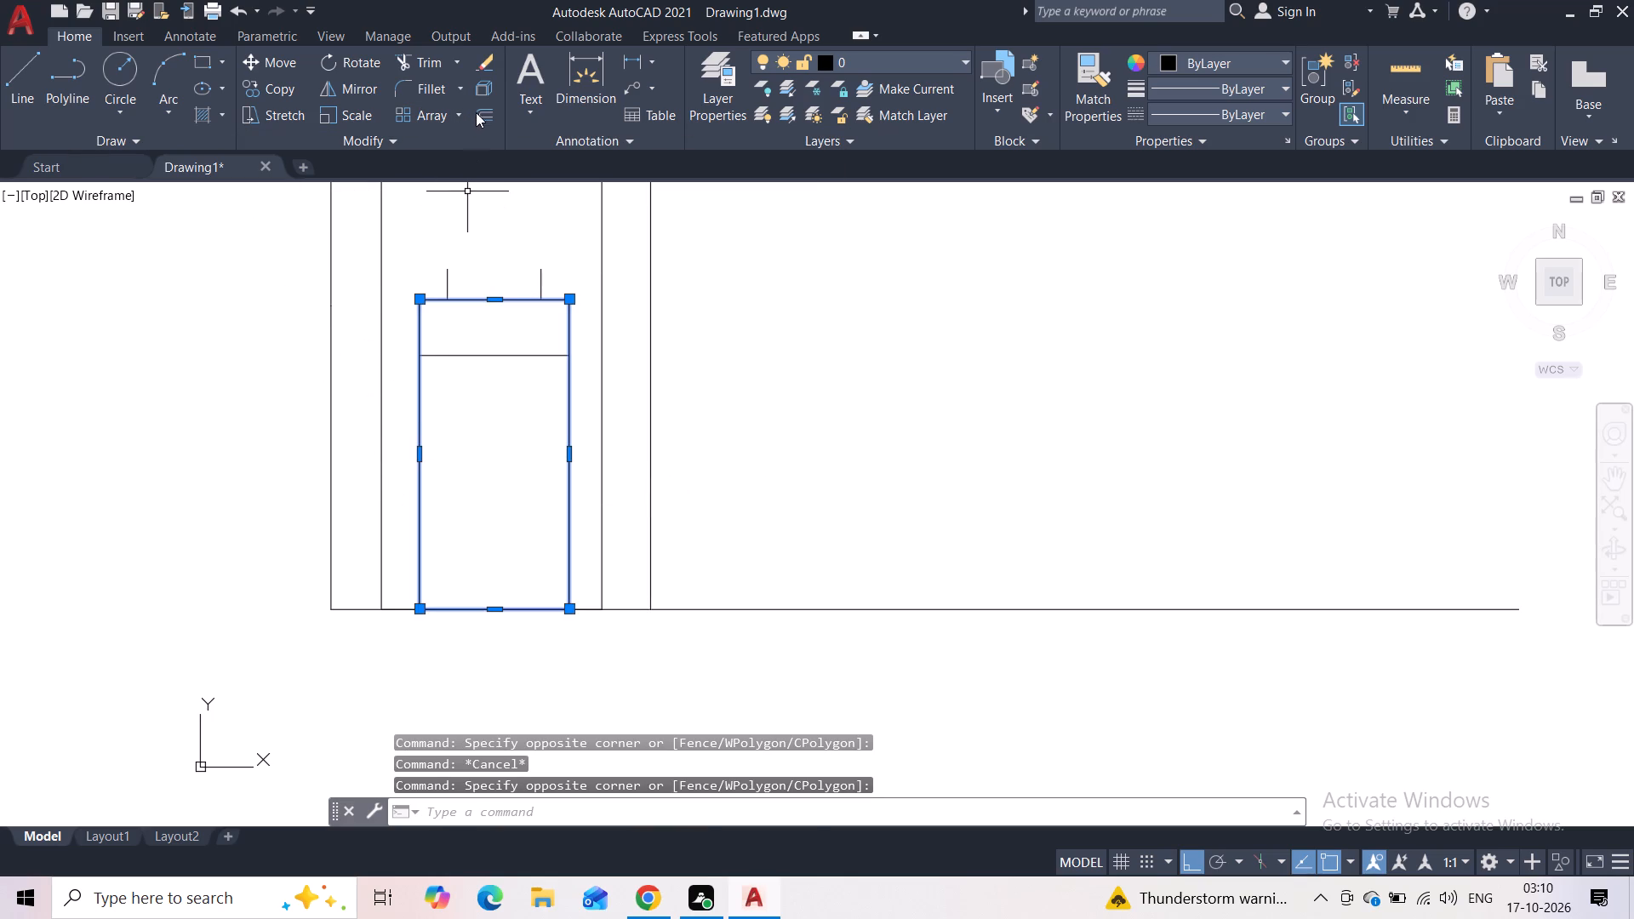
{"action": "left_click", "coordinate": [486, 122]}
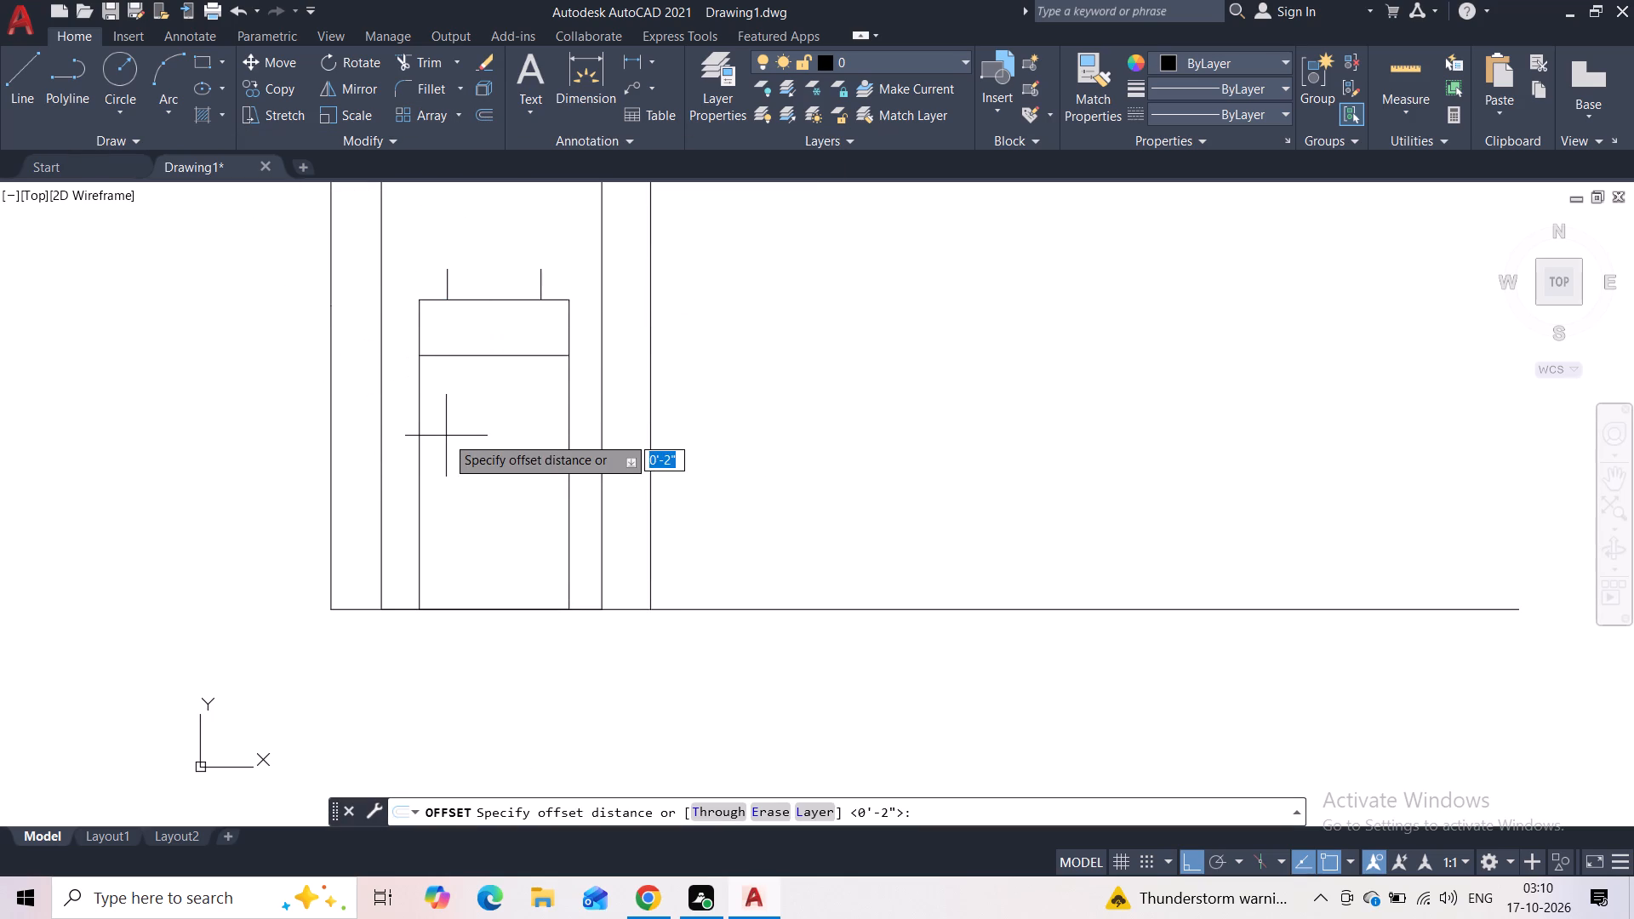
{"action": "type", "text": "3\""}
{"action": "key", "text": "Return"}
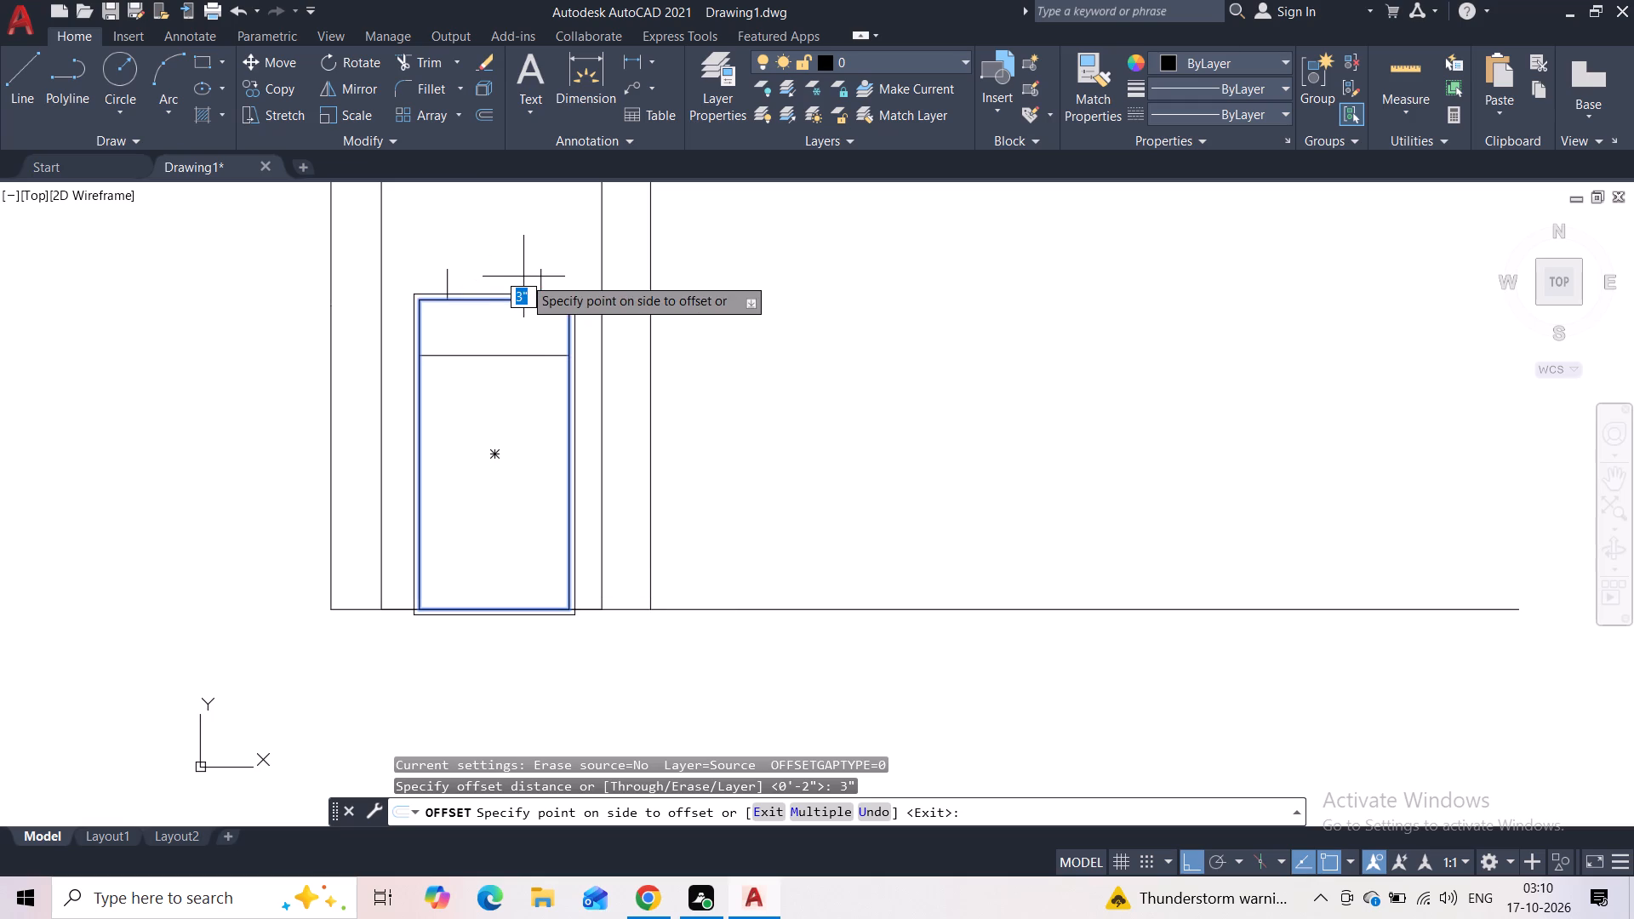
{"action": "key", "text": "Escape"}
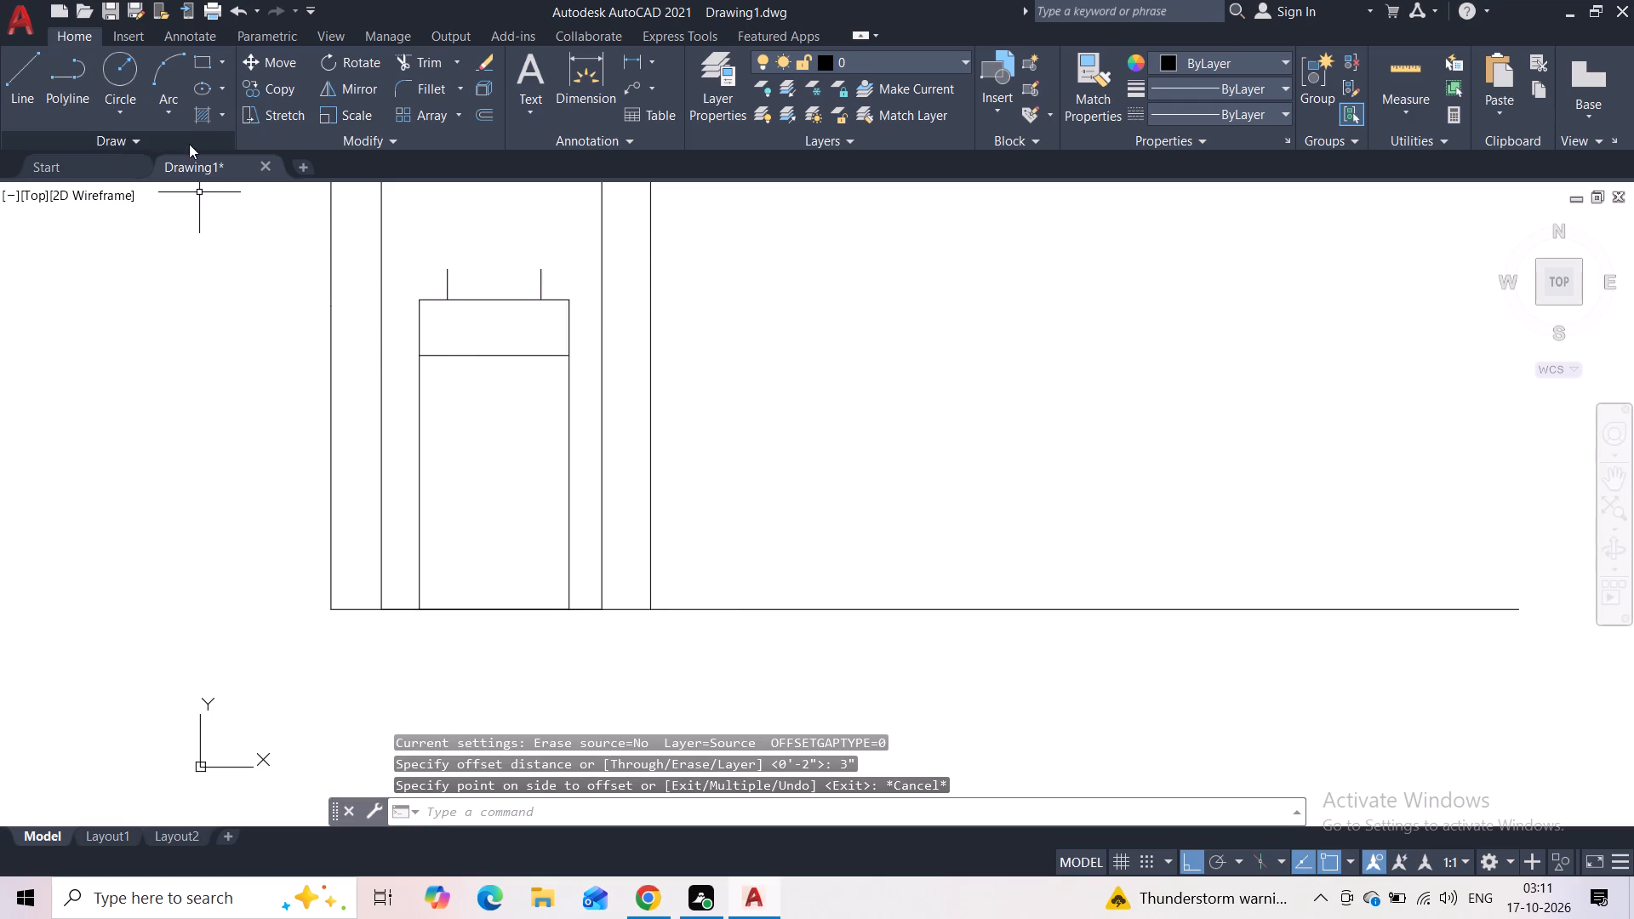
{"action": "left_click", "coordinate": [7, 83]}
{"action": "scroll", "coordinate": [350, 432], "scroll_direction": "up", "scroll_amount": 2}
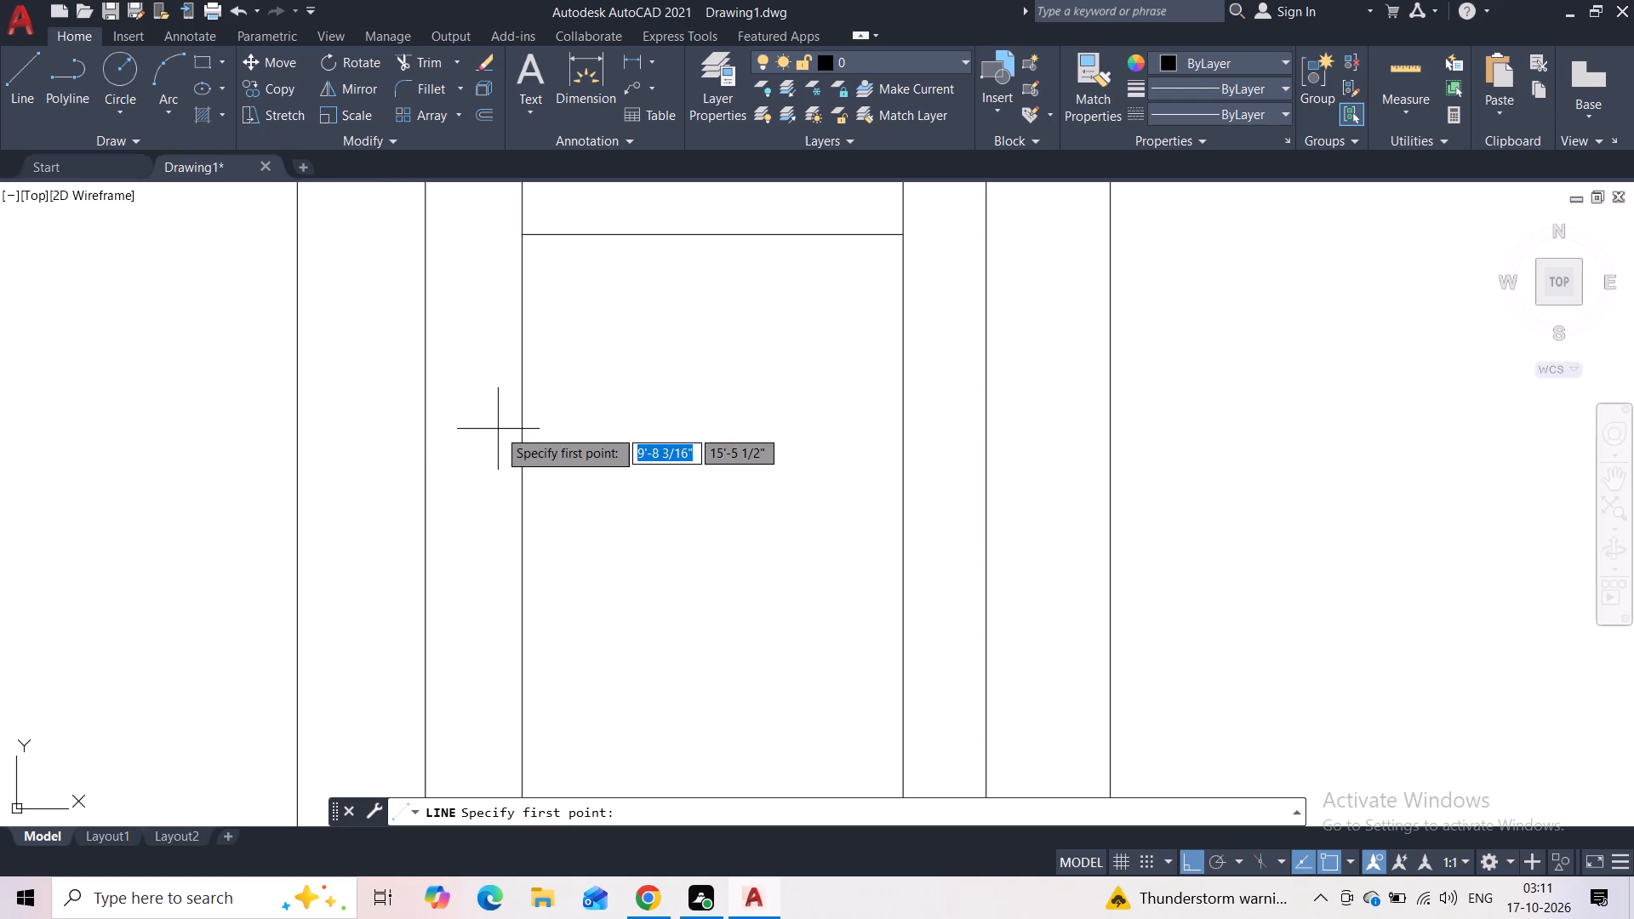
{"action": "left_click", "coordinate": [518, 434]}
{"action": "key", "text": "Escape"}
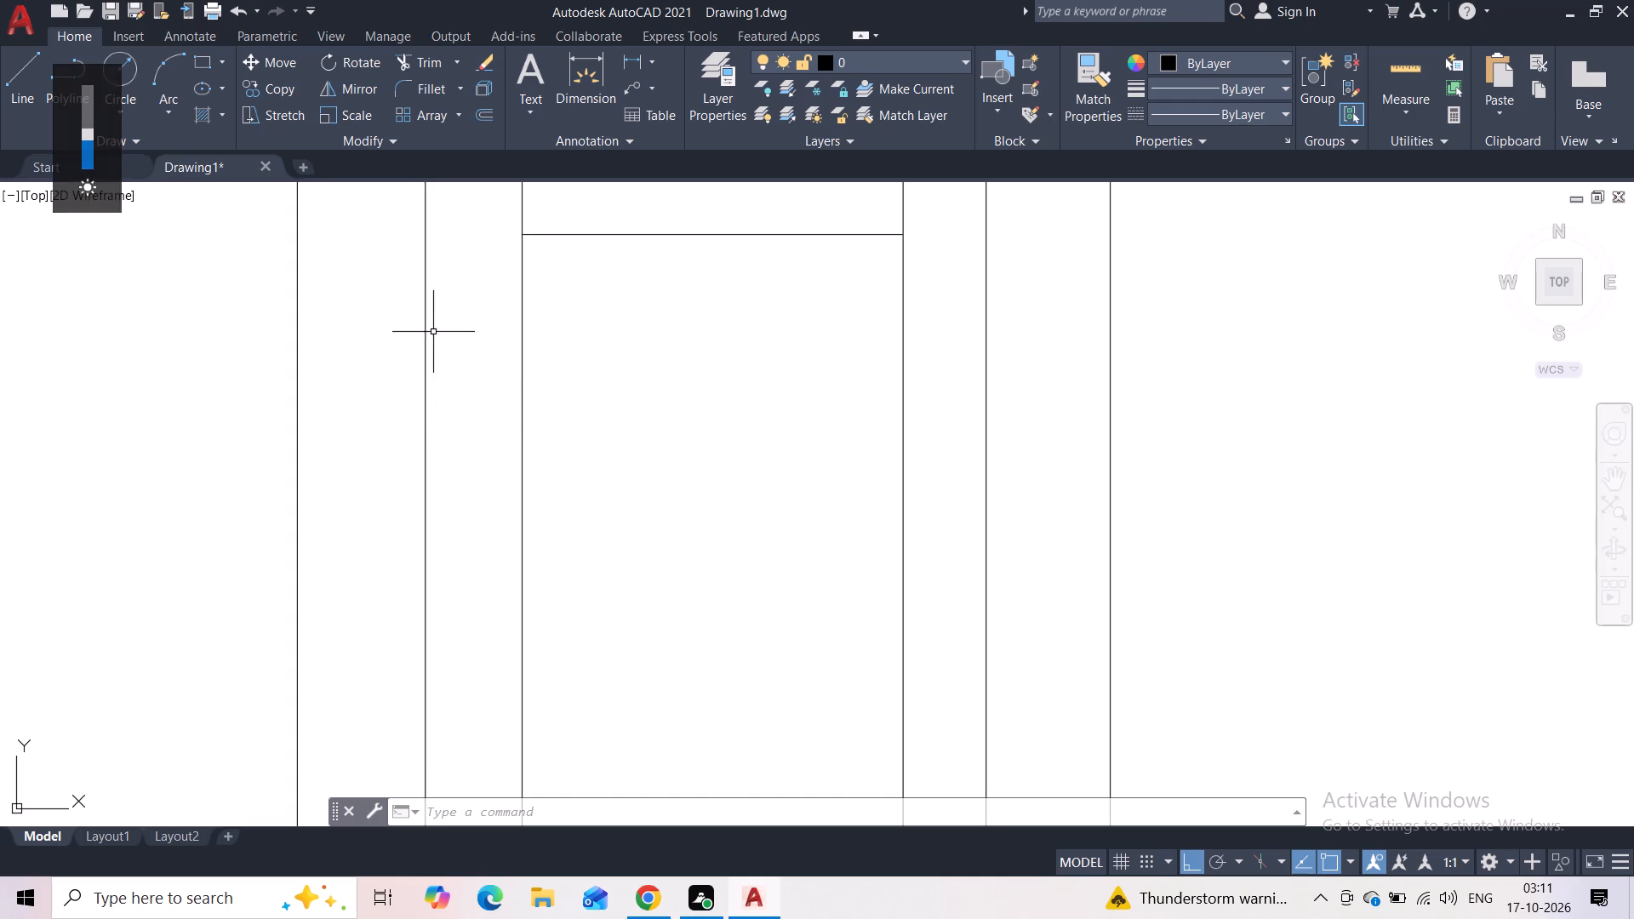
Draw a 3" line outward to the left along the baseline from the small rectangle's bottom-left corner.
{"action": "left_click", "coordinate": [11, 83]}
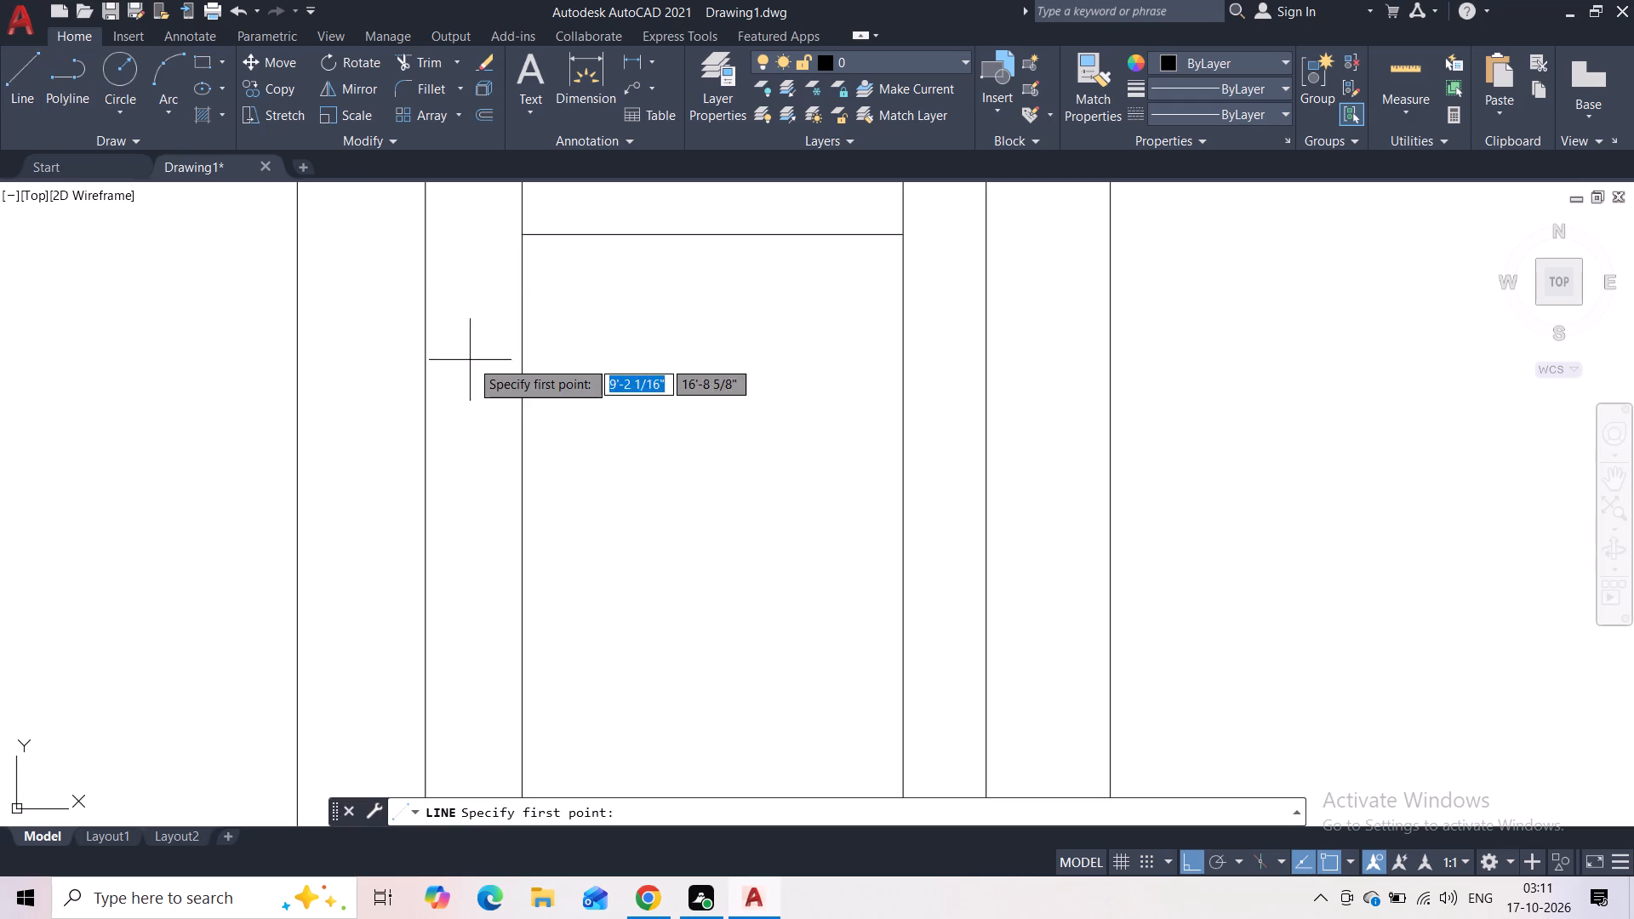
{"action": "middle_click_drag", "start_coordinate": [575, 480], "coordinate": [566, 278]}
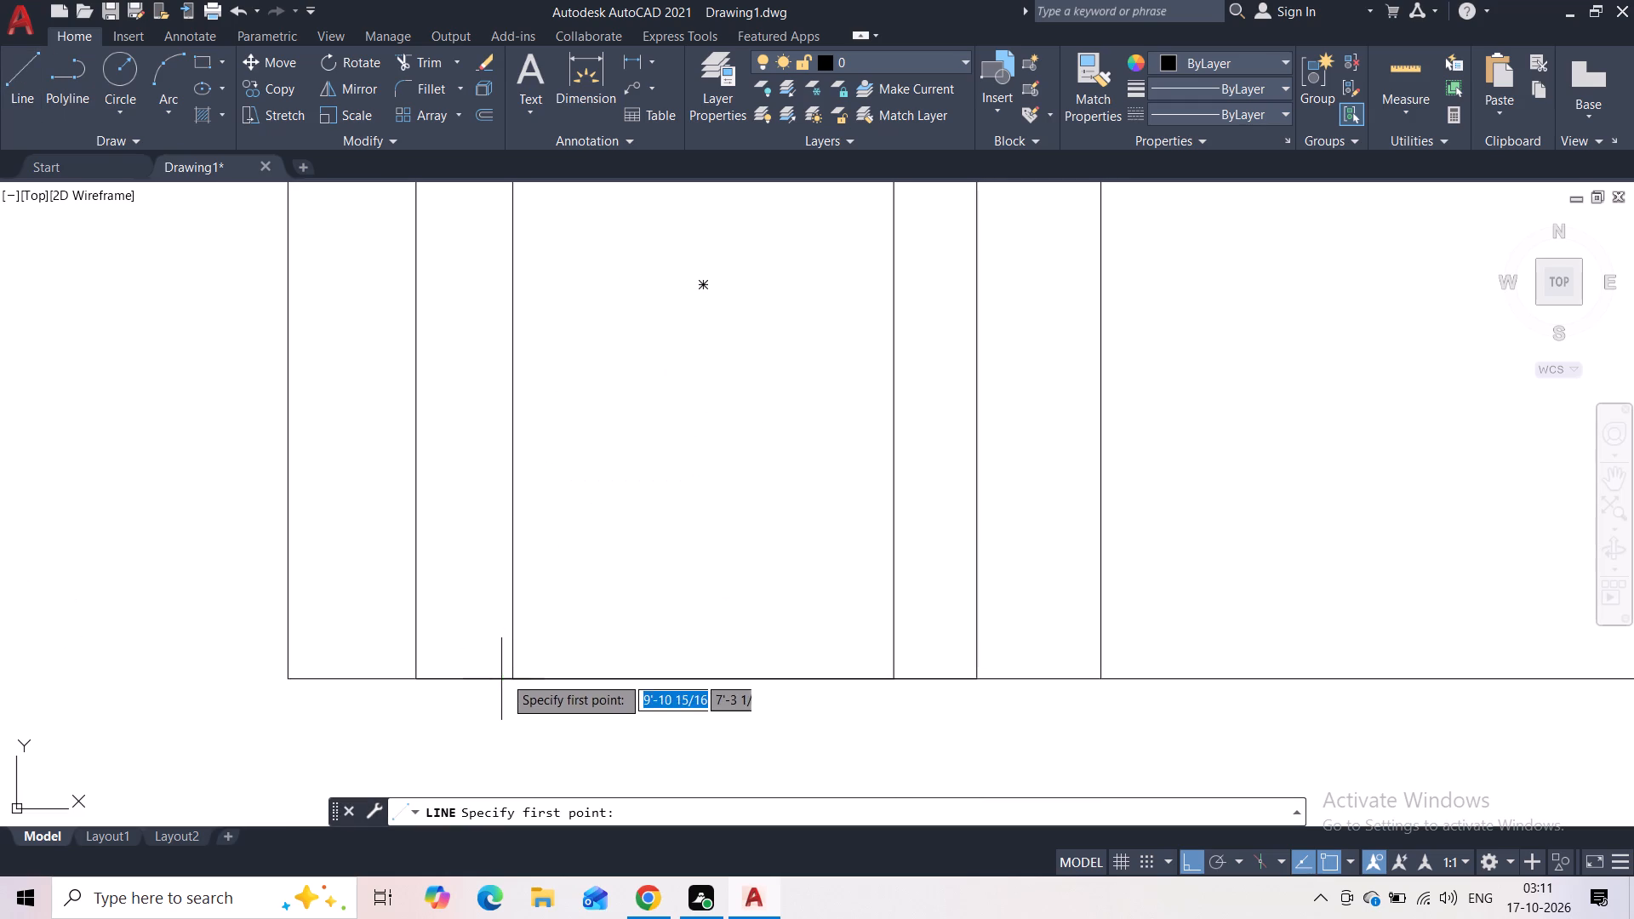
{"action": "left_click", "coordinate": [510, 673]}
{"action": "type", "text": "3\""}
{"action": "key", "text": "Return"}
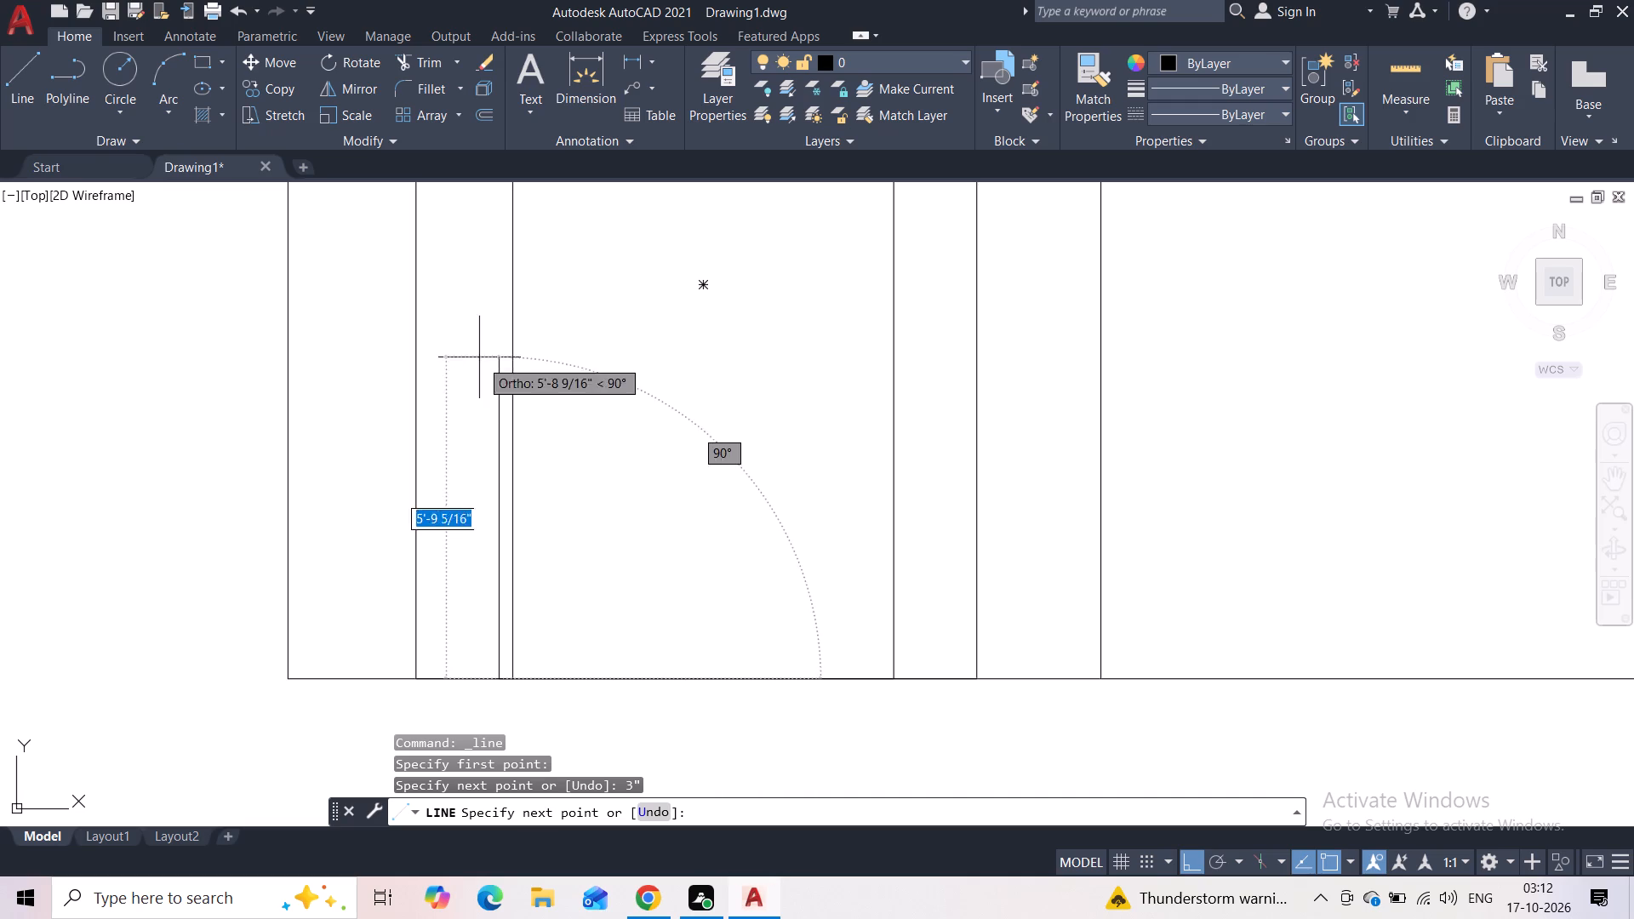
{"action": "middle_click_drag", "start_coordinate": [478, 357], "coordinate": [438, 636]}
{"action": "middle_click_drag", "start_coordinate": [440, 330], "coordinate": [405, 575]}
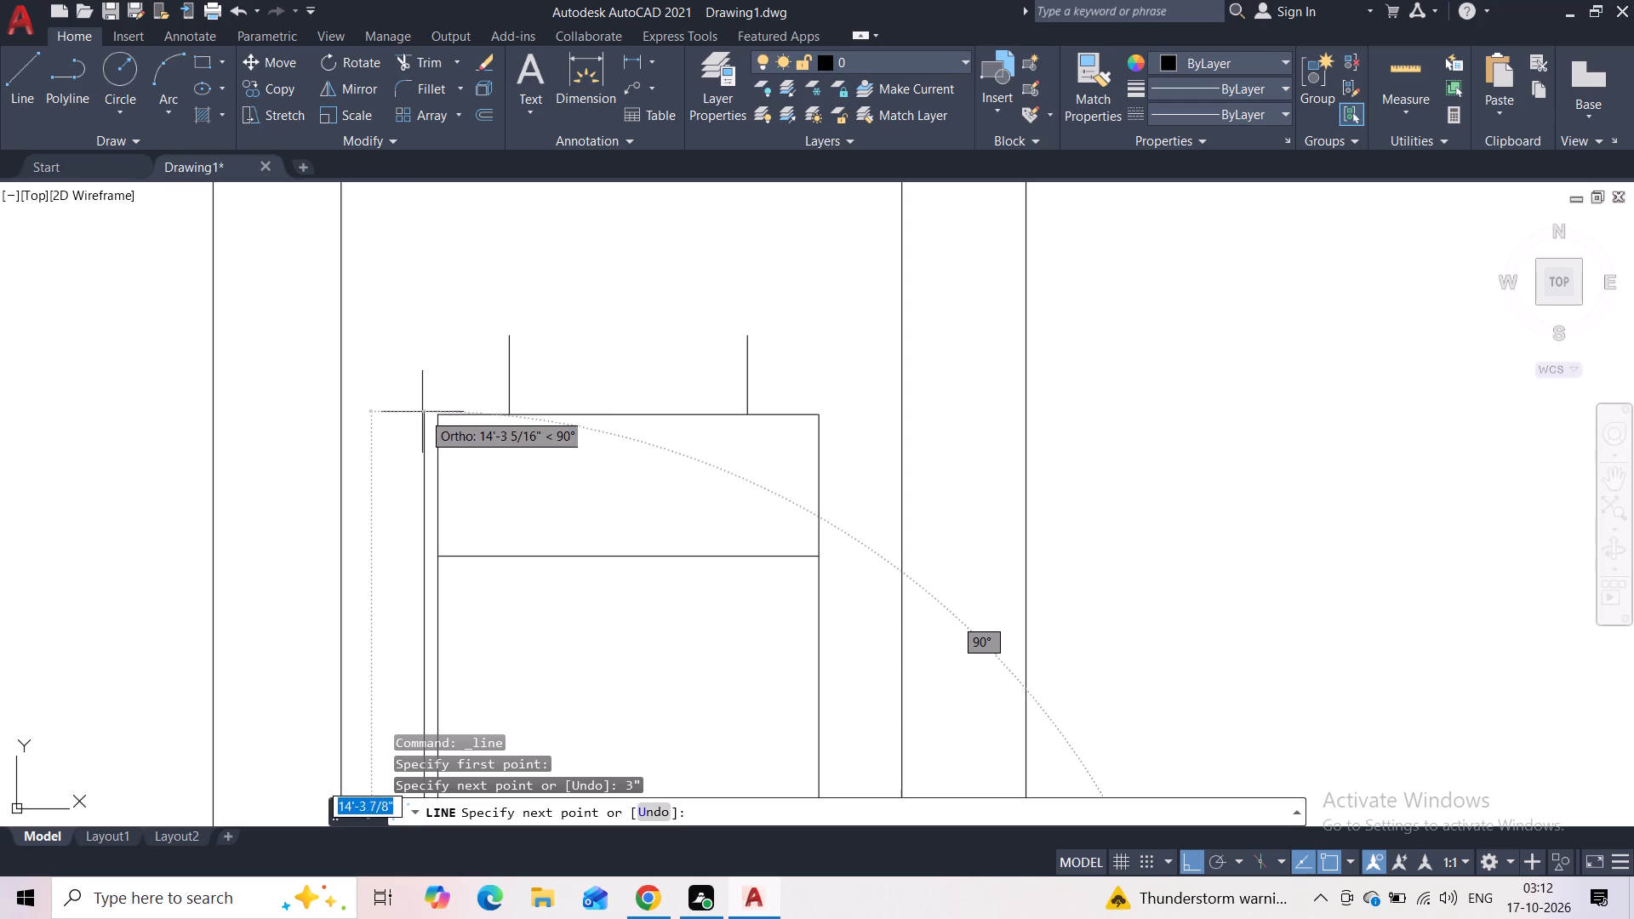
{"action": "key", "text": "Escape"}
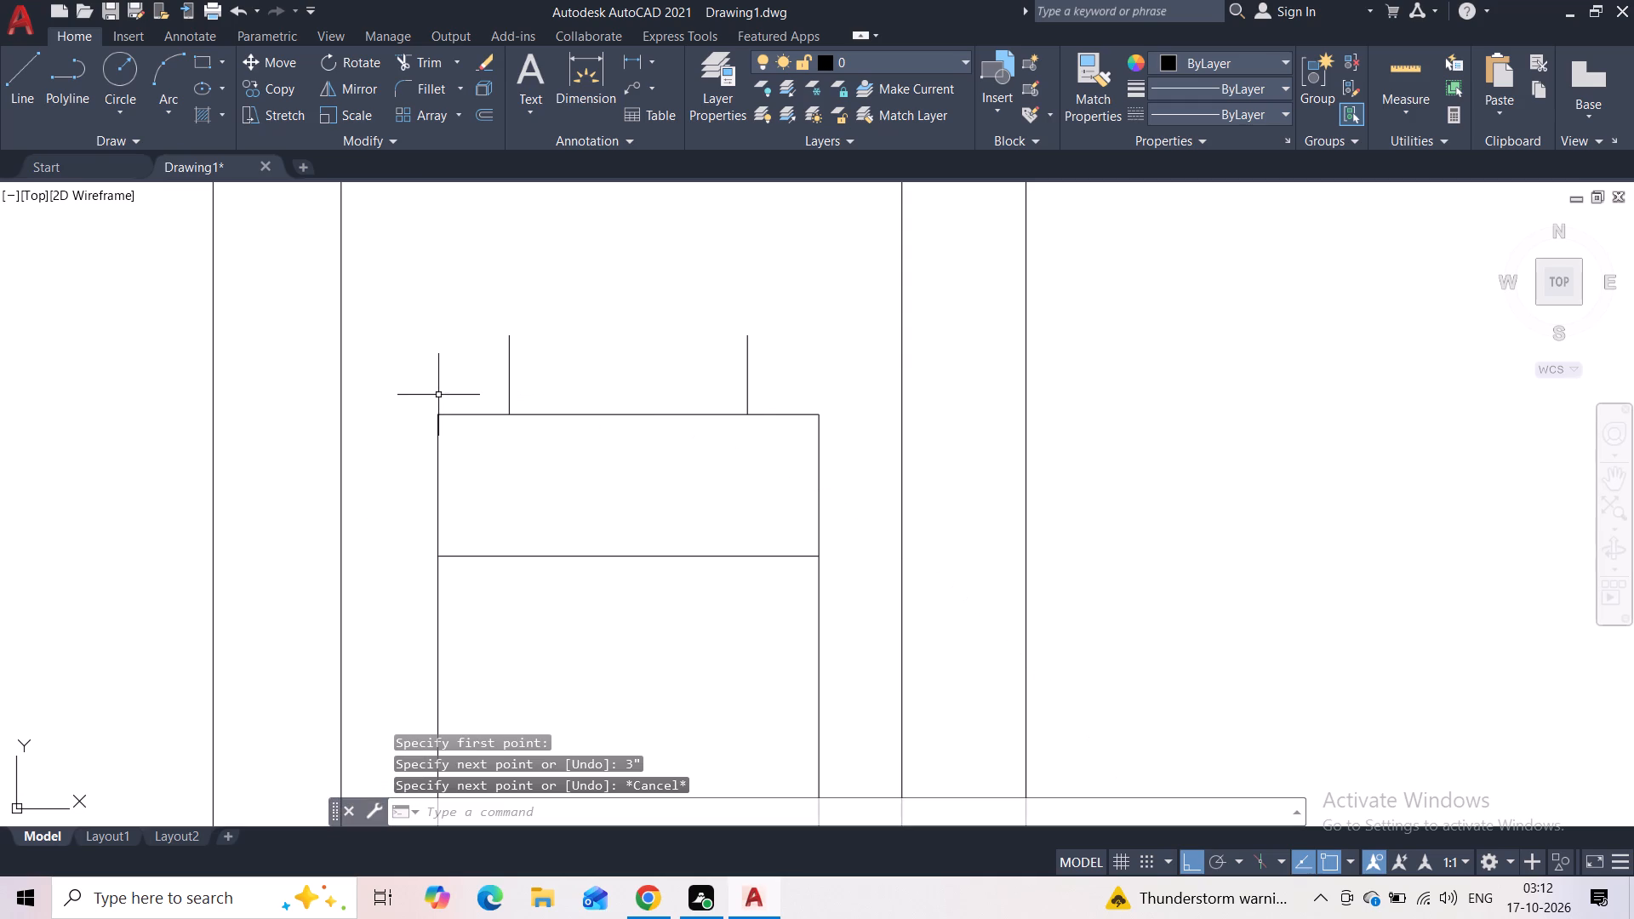
Draw a 3" vertical line rising from the small rectangle's top edge, close to its top-left corner.
{"action": "left_click", "coordinate": [25, 85]}
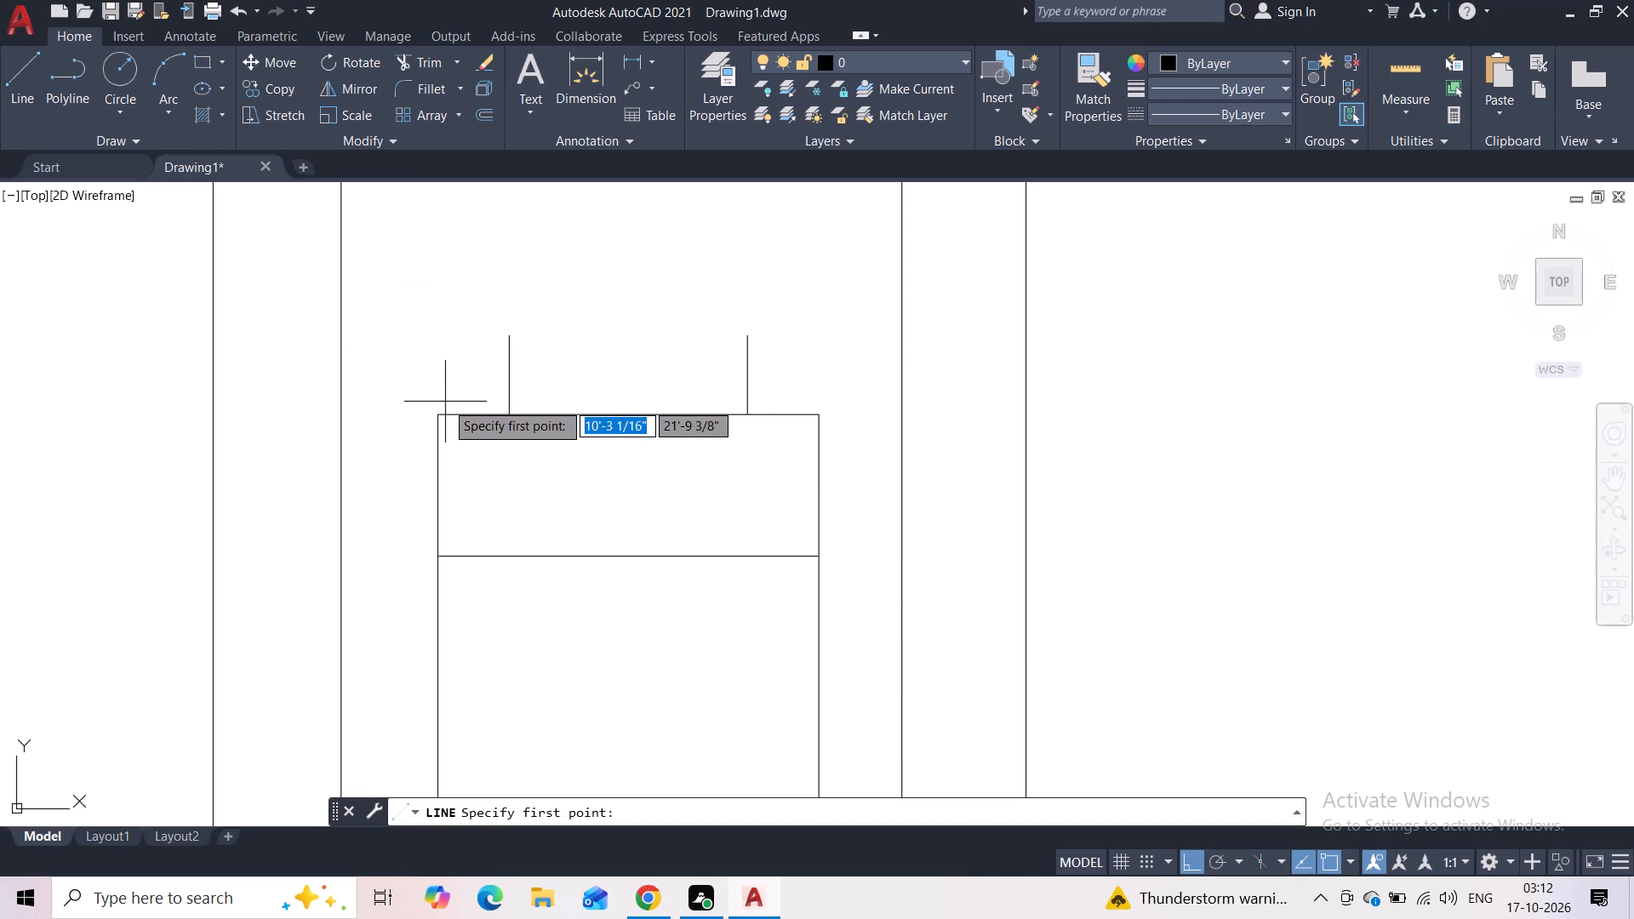
{"action": "left_click", "coordinate": [449, 406]}
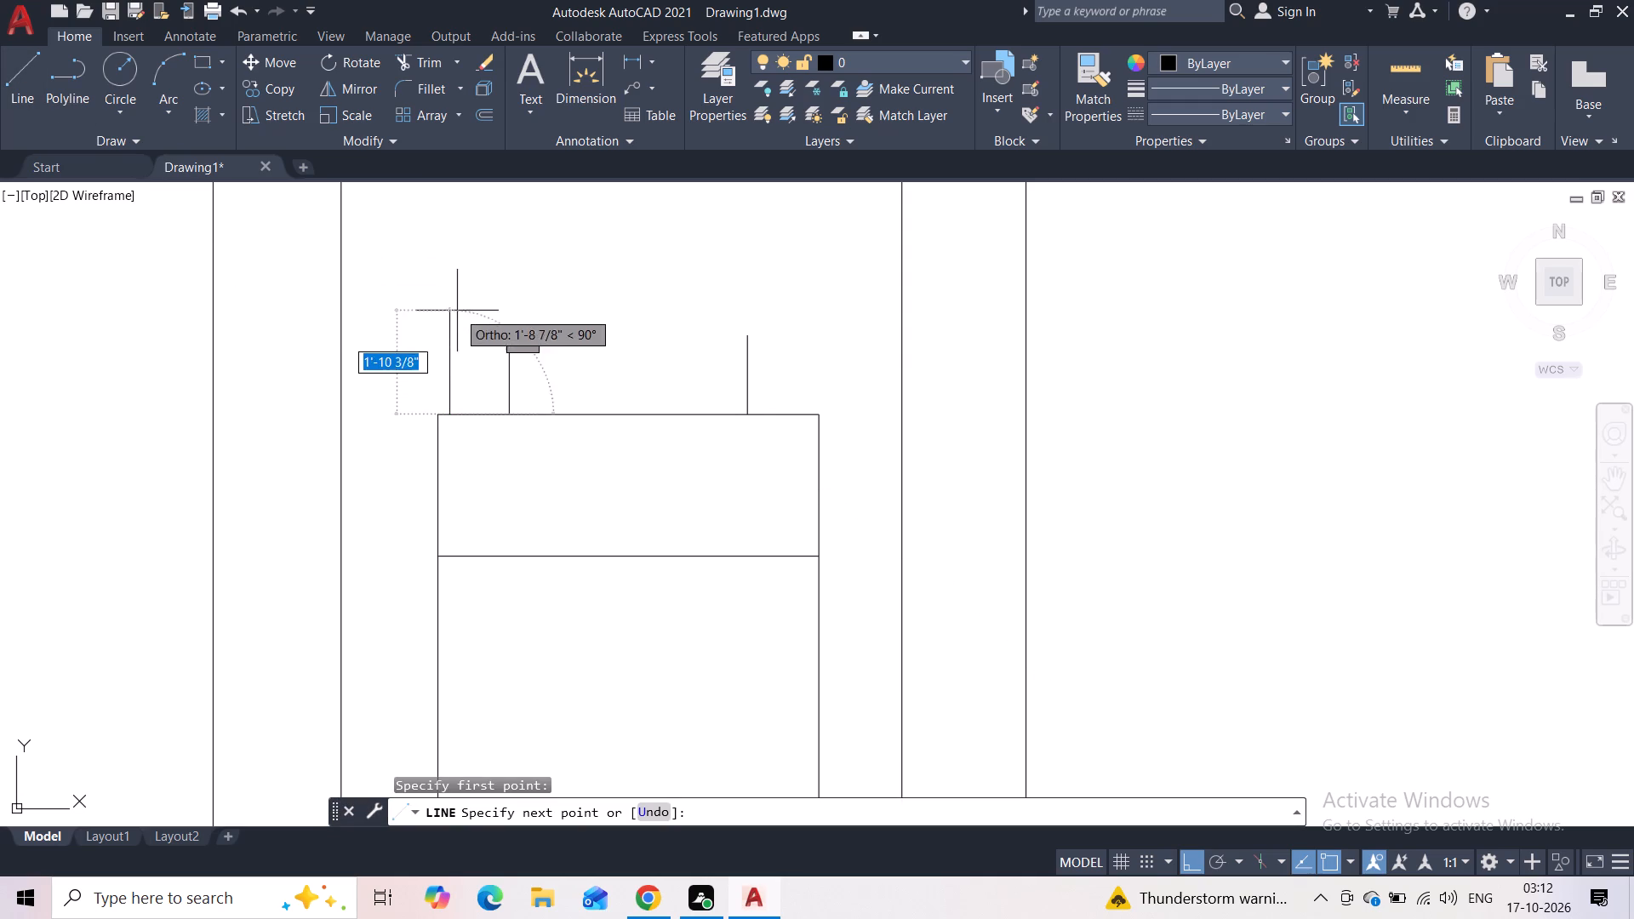
{"action": "key", "text": "3"}
{"action": "key", "text": "shift+quotedbl"}
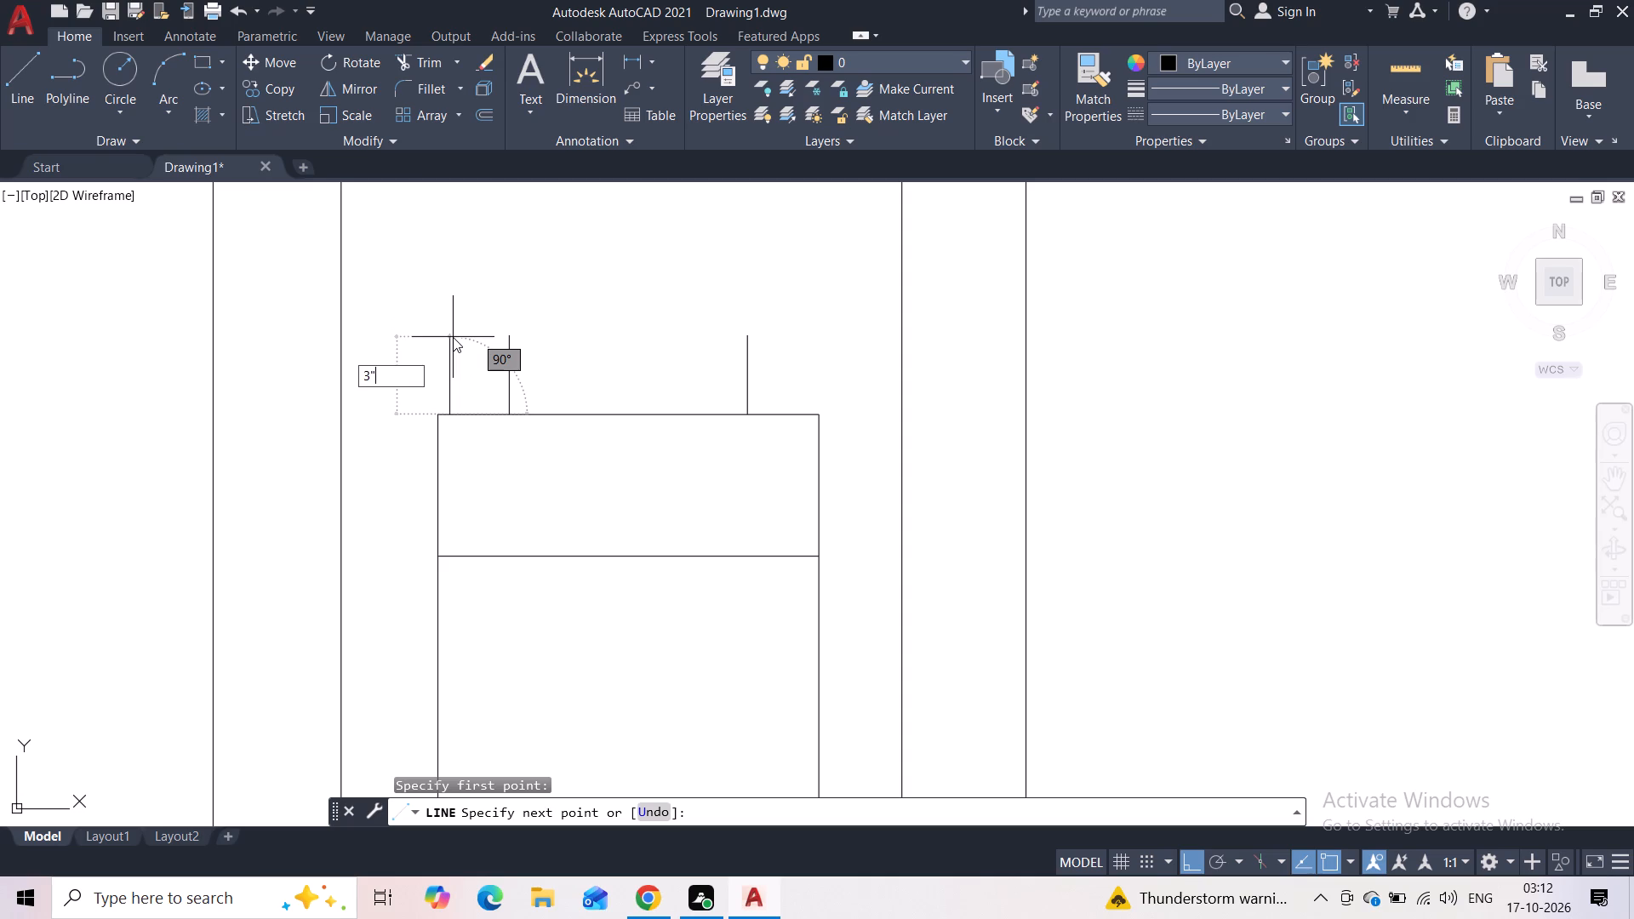
{"action": "key", "text": "Return"}
{"action": "key", "text": "Escape"}
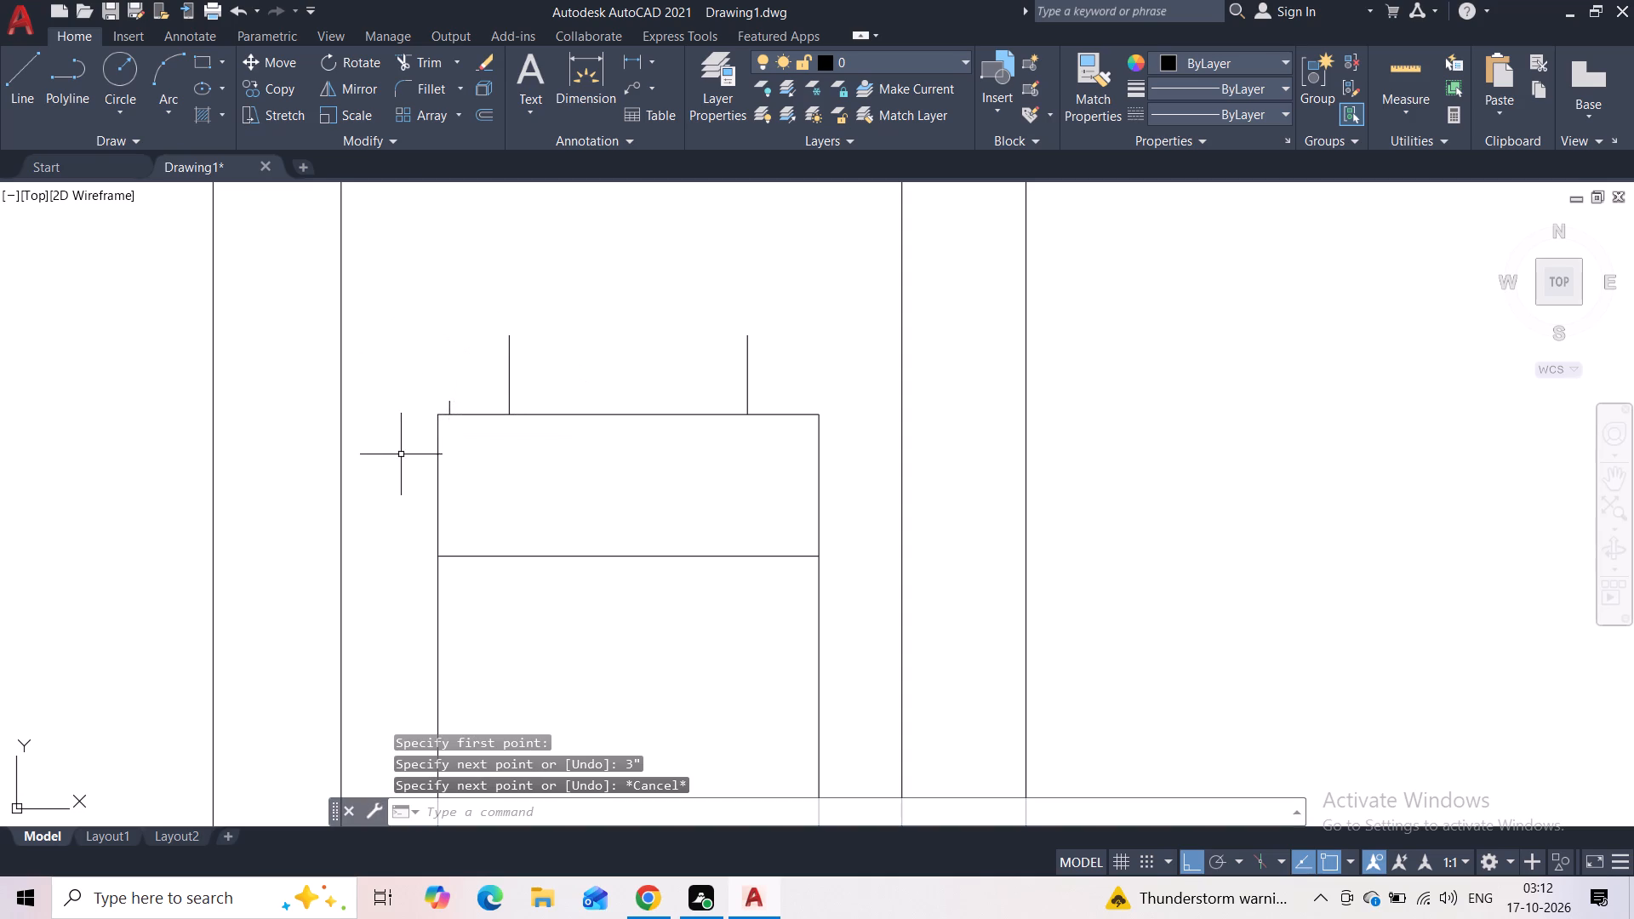
Draw a 3" horizontal line outward to the left from the small rectangle's top-left corner.
{"action": "left_click", "coordinate": [26, 83]}
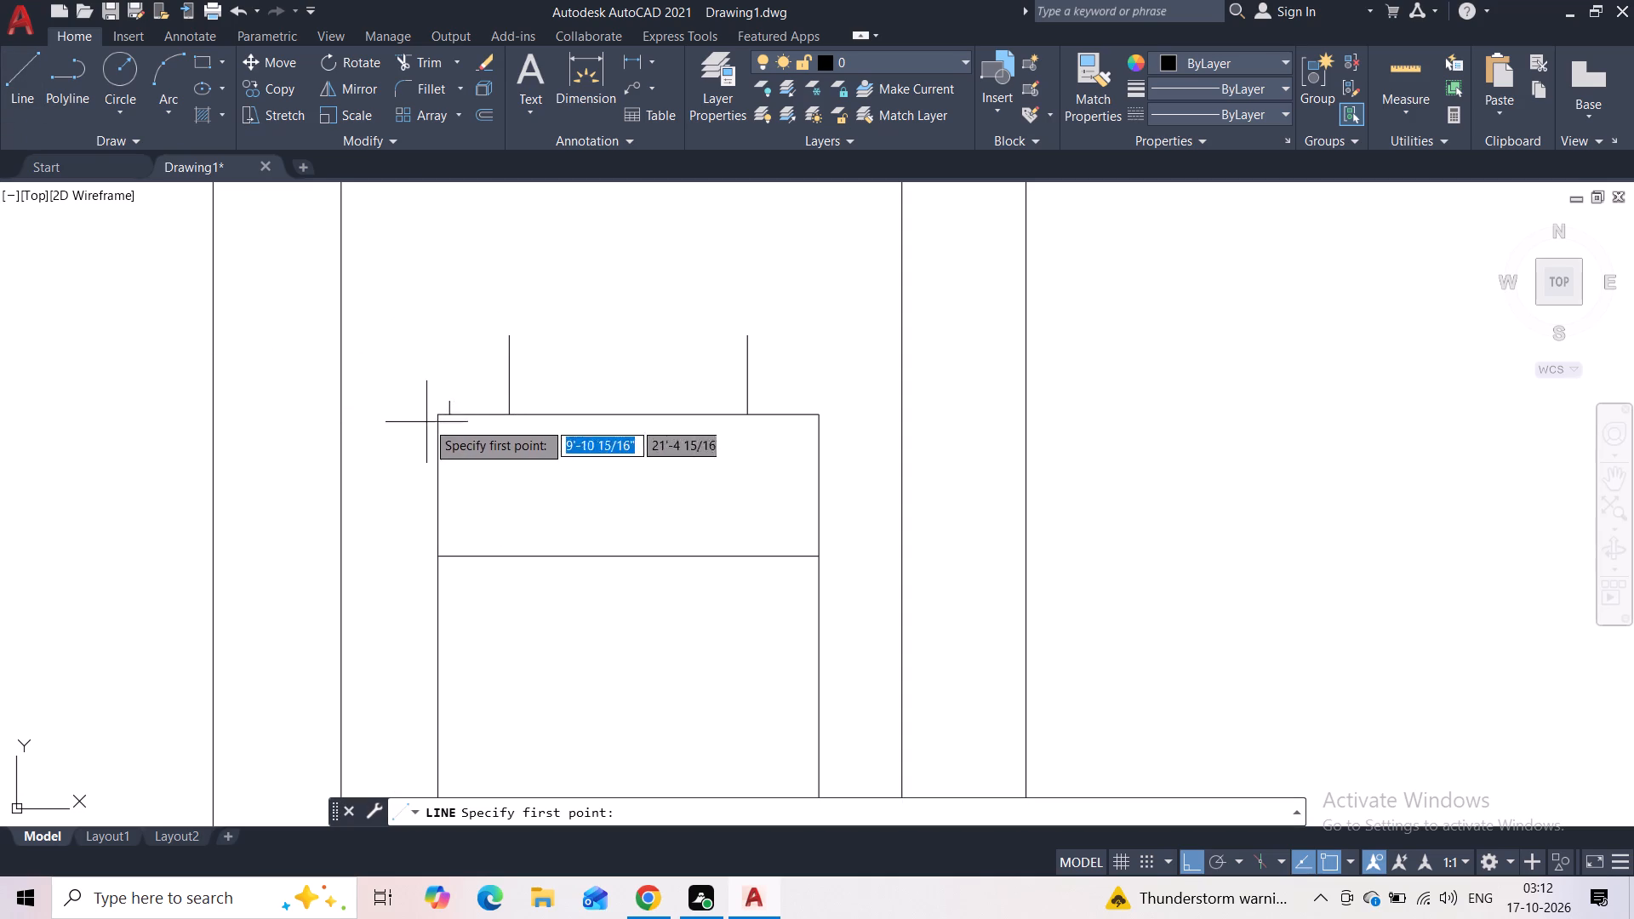
{"action": "left_click", "coordinate": [431, 413]}
{"action": "type", "text": "3\""}
{"action": "key", "text": "Return"}
{"action": "left_click", "coordinate": [425, 418]}
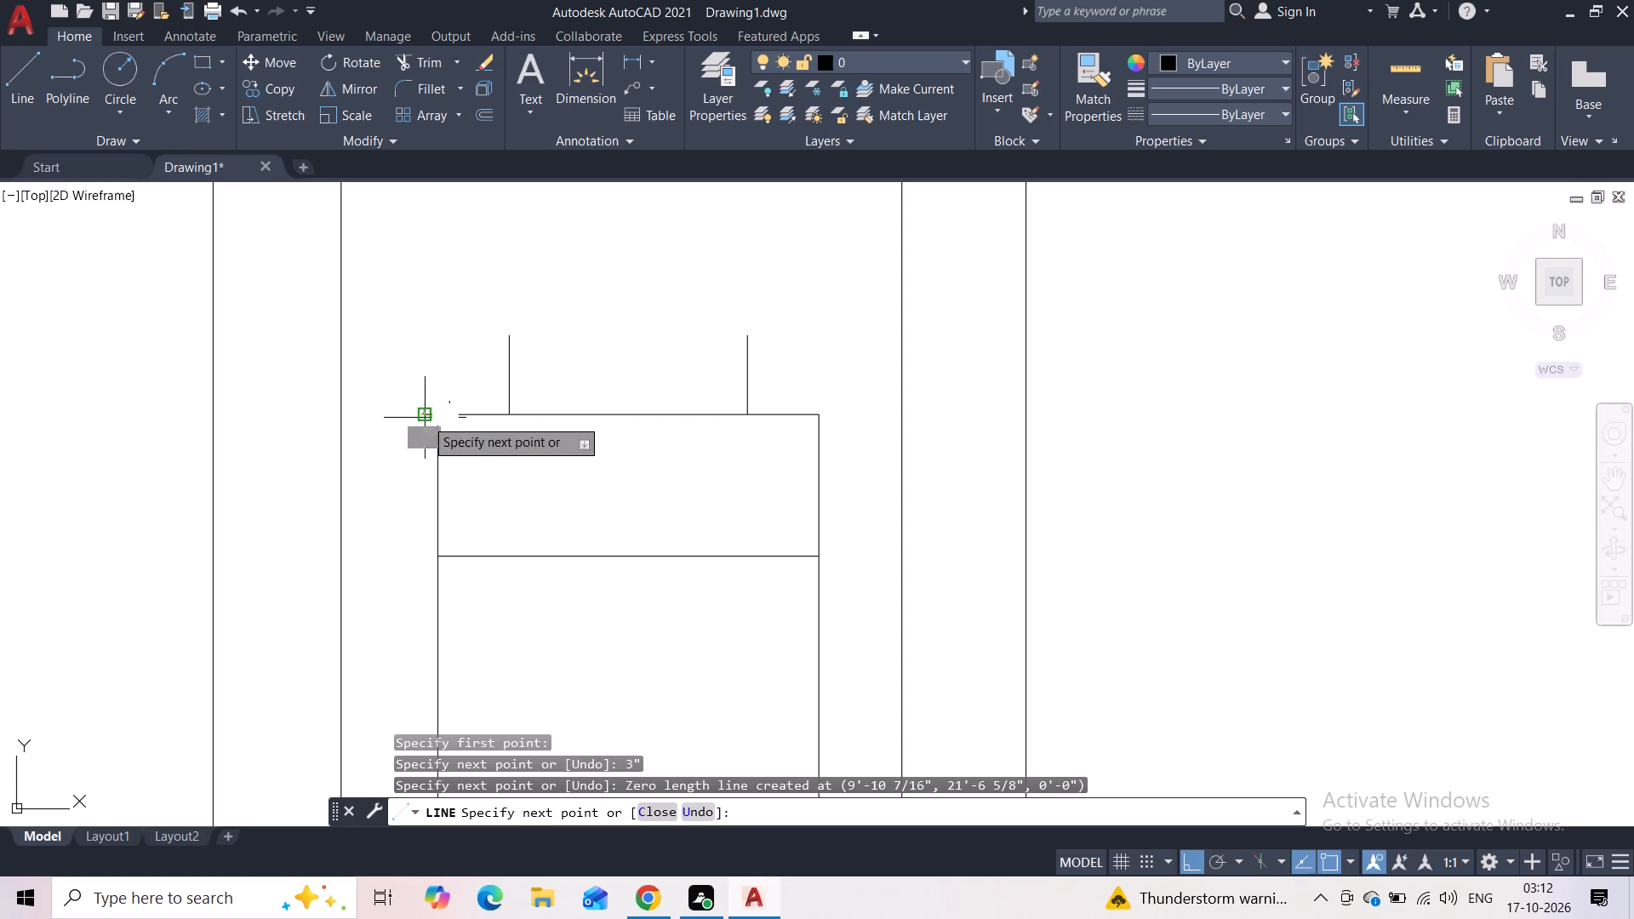
{"action": "key", "text": "Escape"}
Draw a line about 14'-6" up from the left baseline stub's outer end, continuing about 1'-3" right toward the left upright above the small rectangle.
{"action": "left_click", "coordinate": [39, 88]}
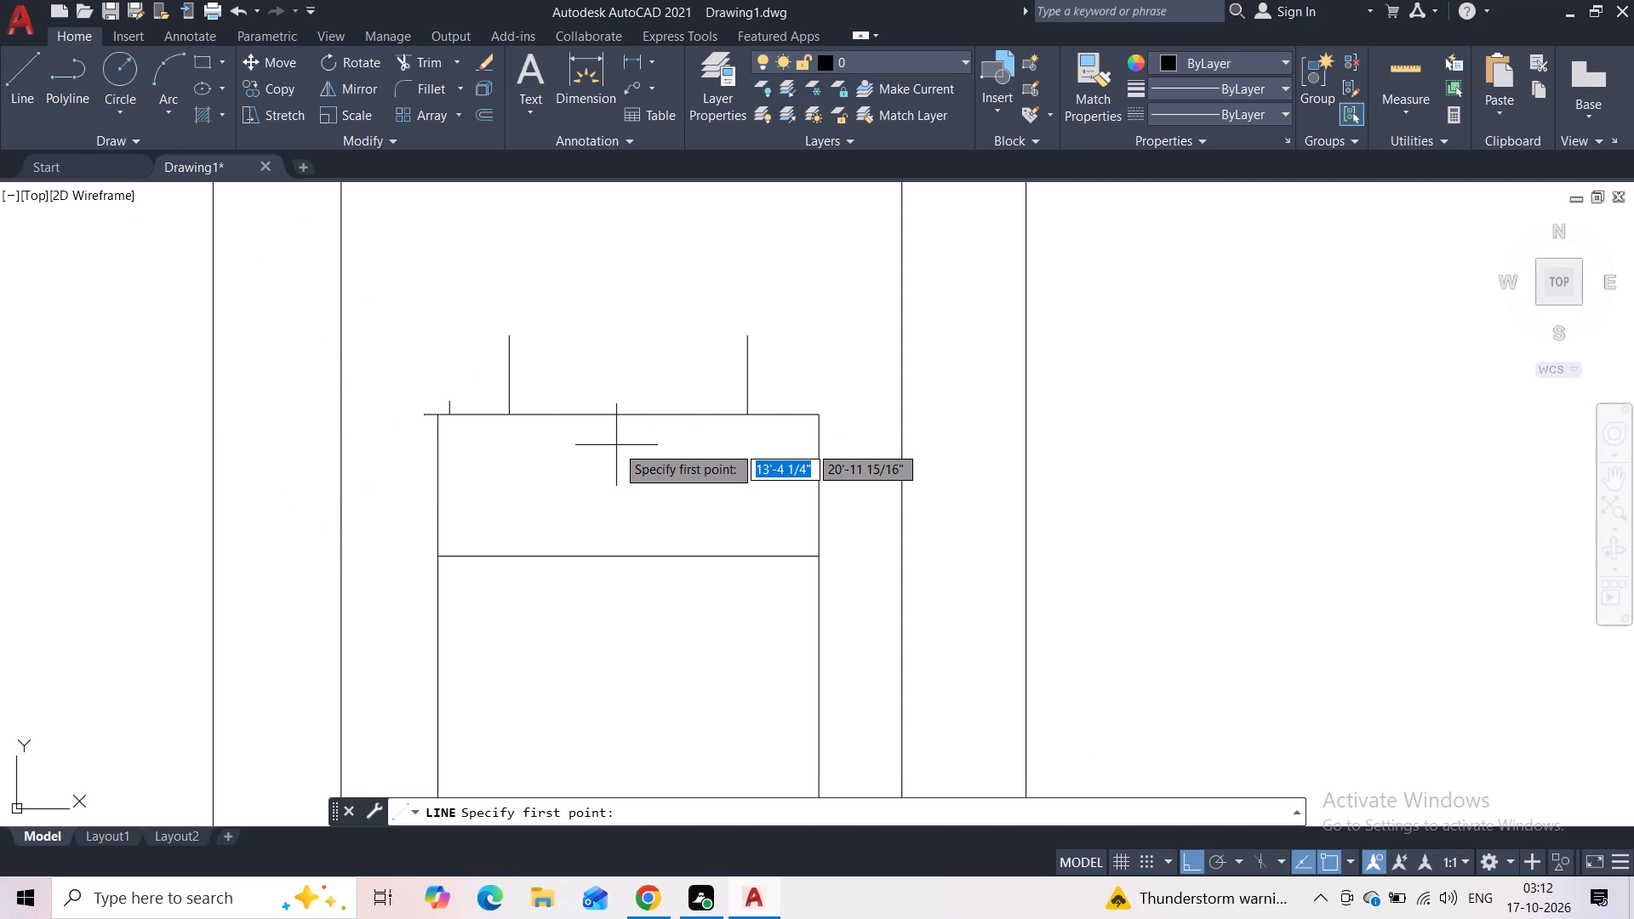
{"action": "middle_click_drag", "start_coordinate": [546, 475], "coordinate": [548, 351]}
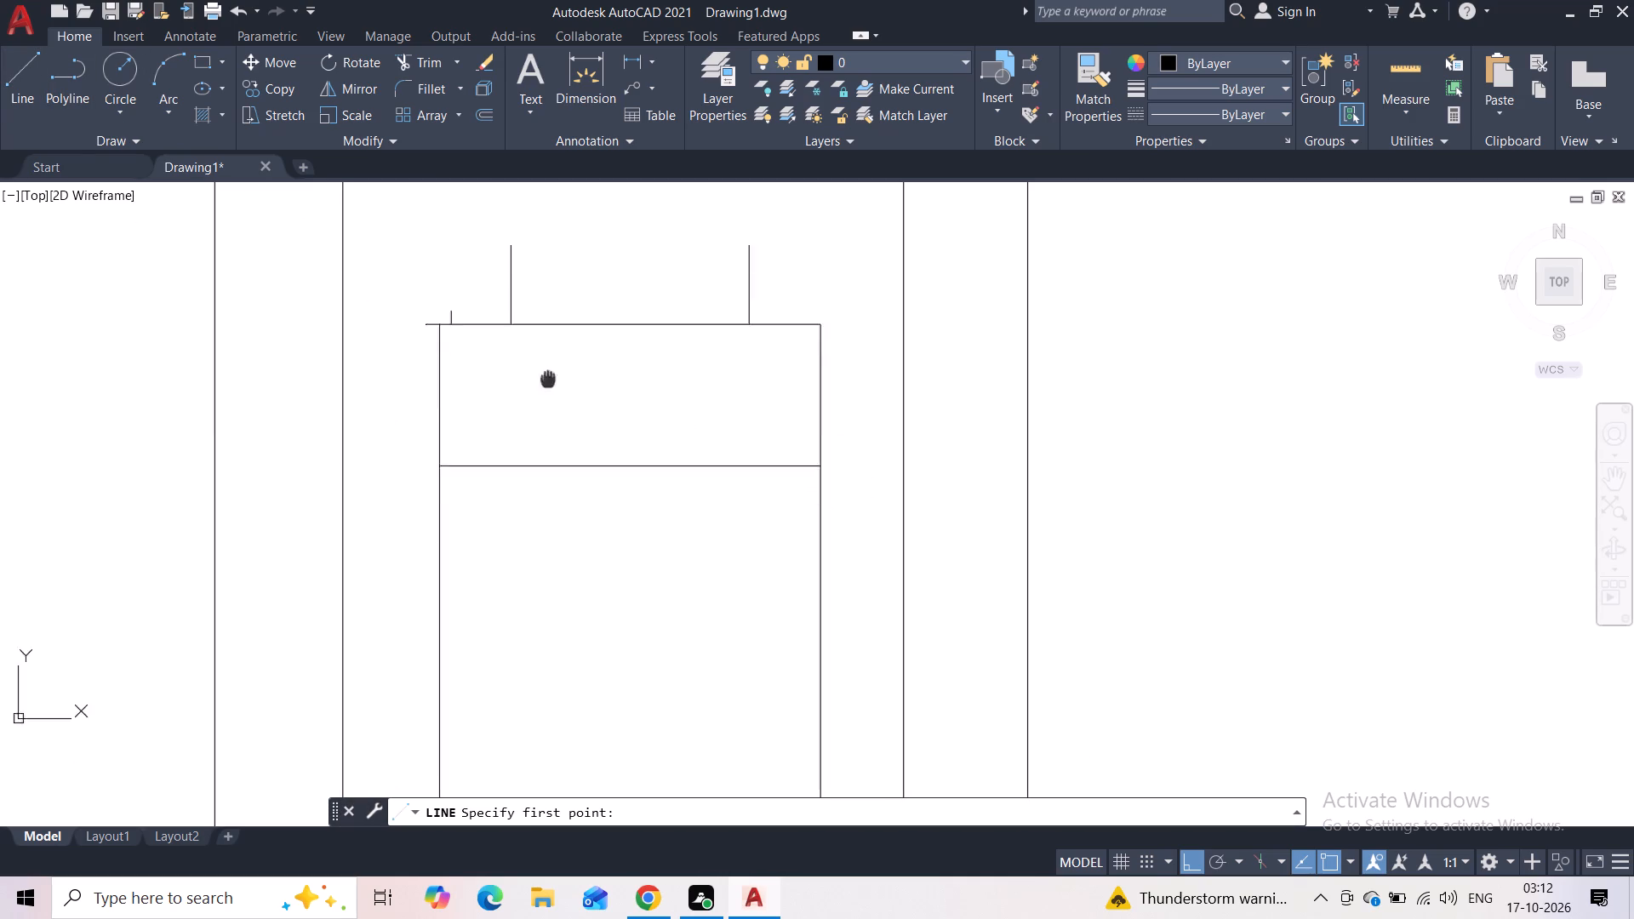
{"action": "middle_click_drag", "start_coordinate": [548, 351], "coordinate": [548, 329]}
{"action": "scroll", "coordinate": [495, 513], "scroll_direction": "down", "scroll_amount": 1}
{"action": "middle_click_drag", "start_coordinate": [527, 642], "coordinate": [555, 494]}
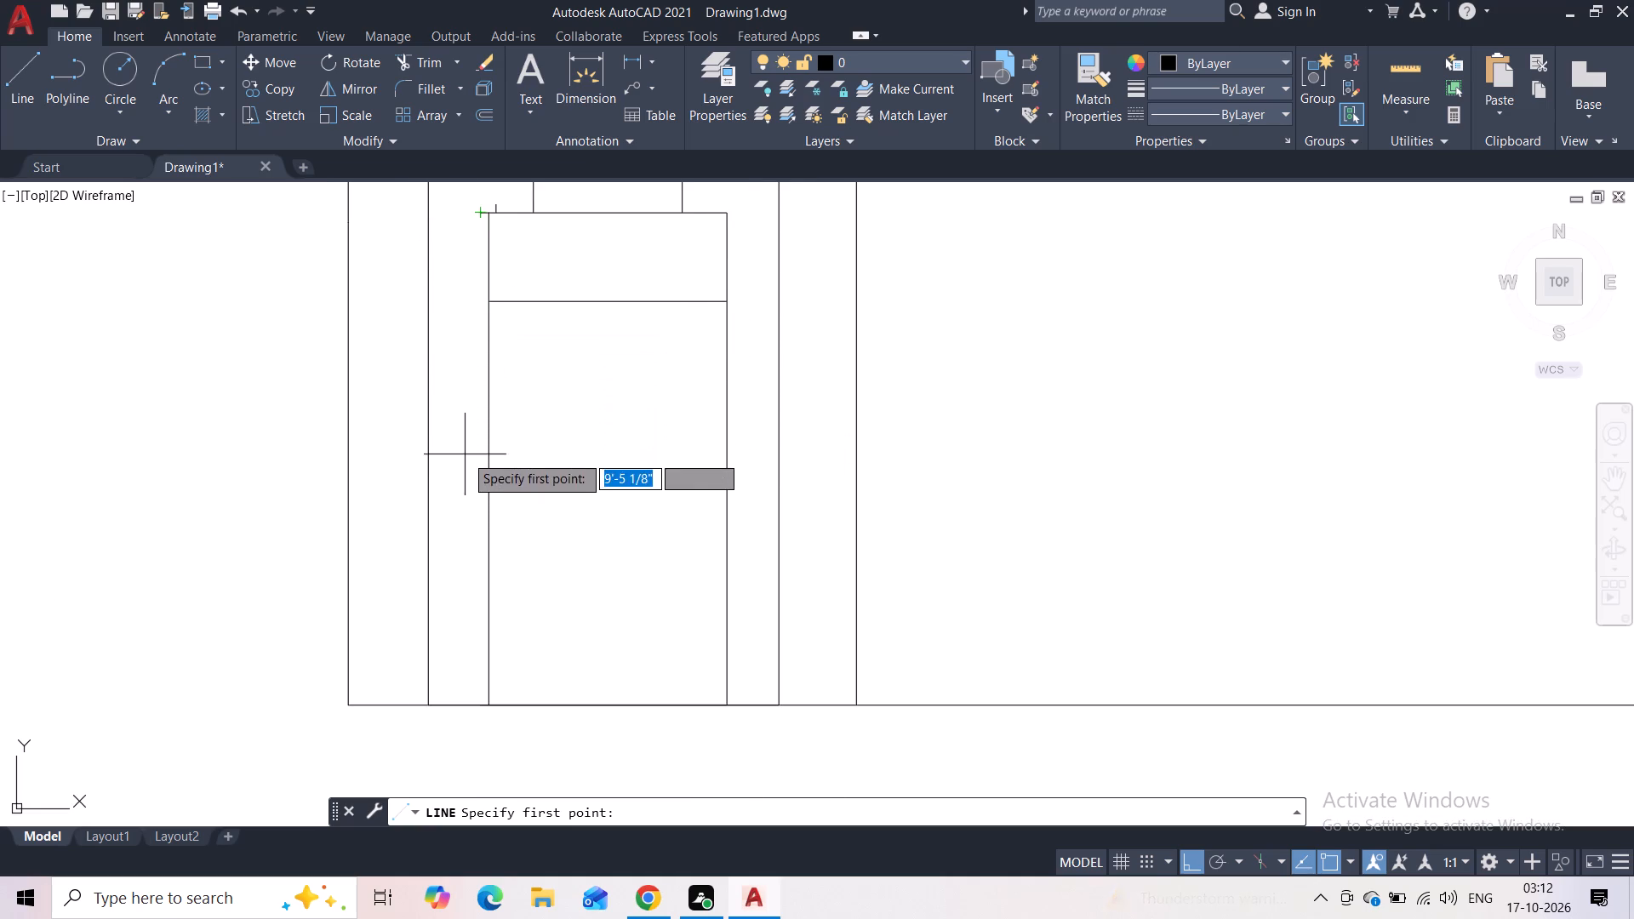
{"action": "left_click", "coordinate": [480, 709]}
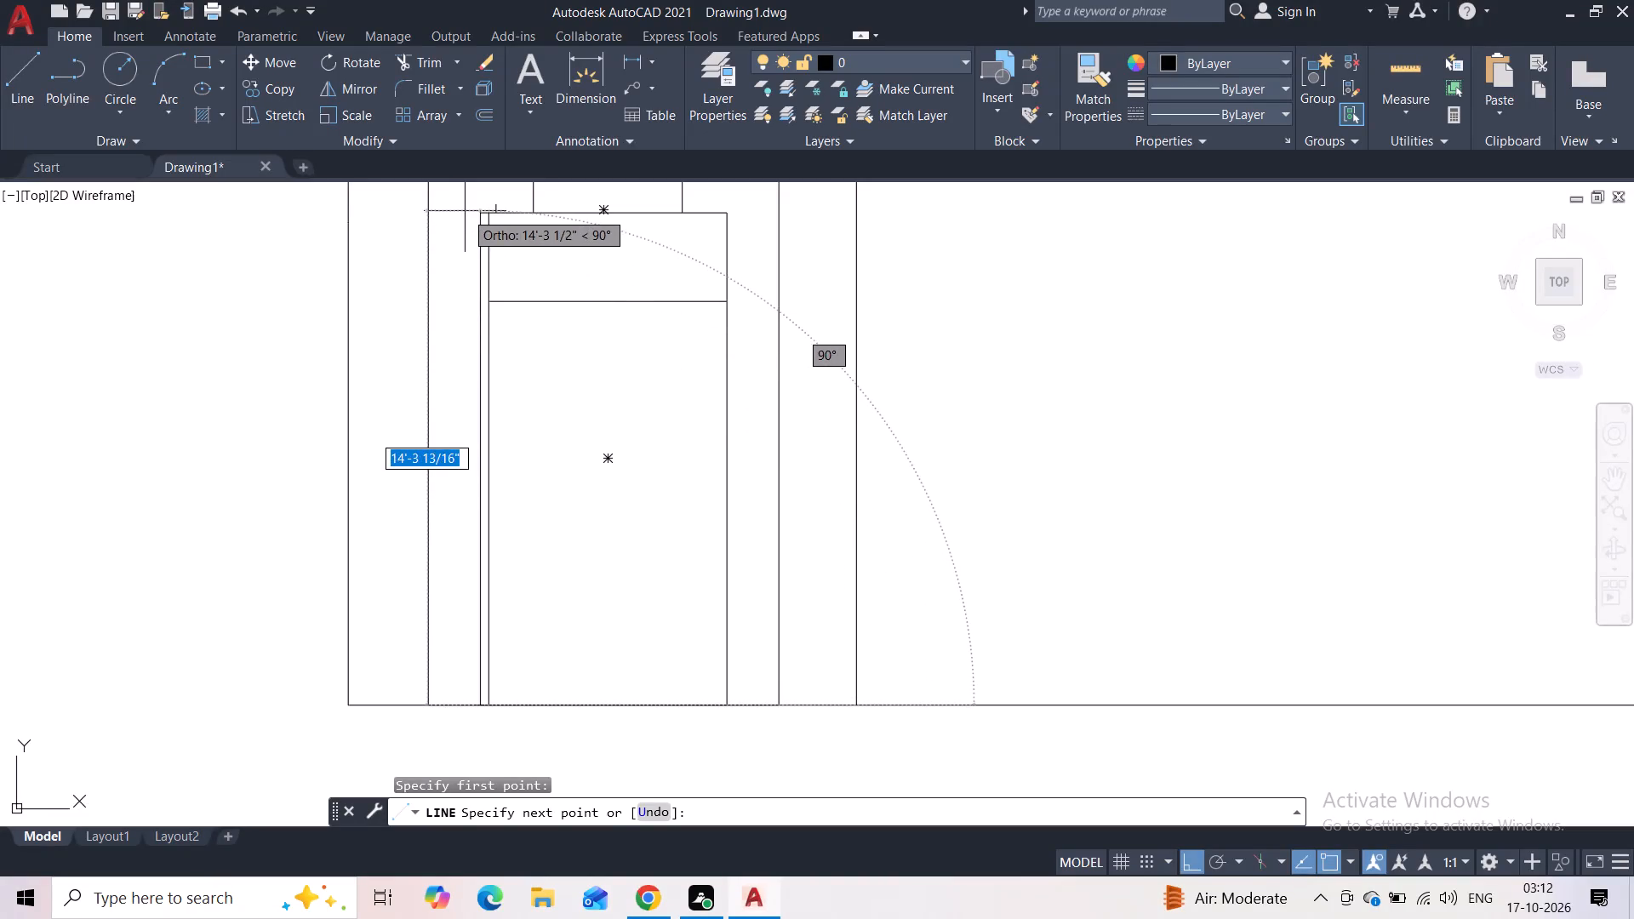
{"action": "middle_click_drag", "start_coordinate": [465, 210], "coordinate": [459, 374]}
{"action": "scroll", "coordinate": [456, 359], "scroll_direction": "up", "scroll_amount": 3}
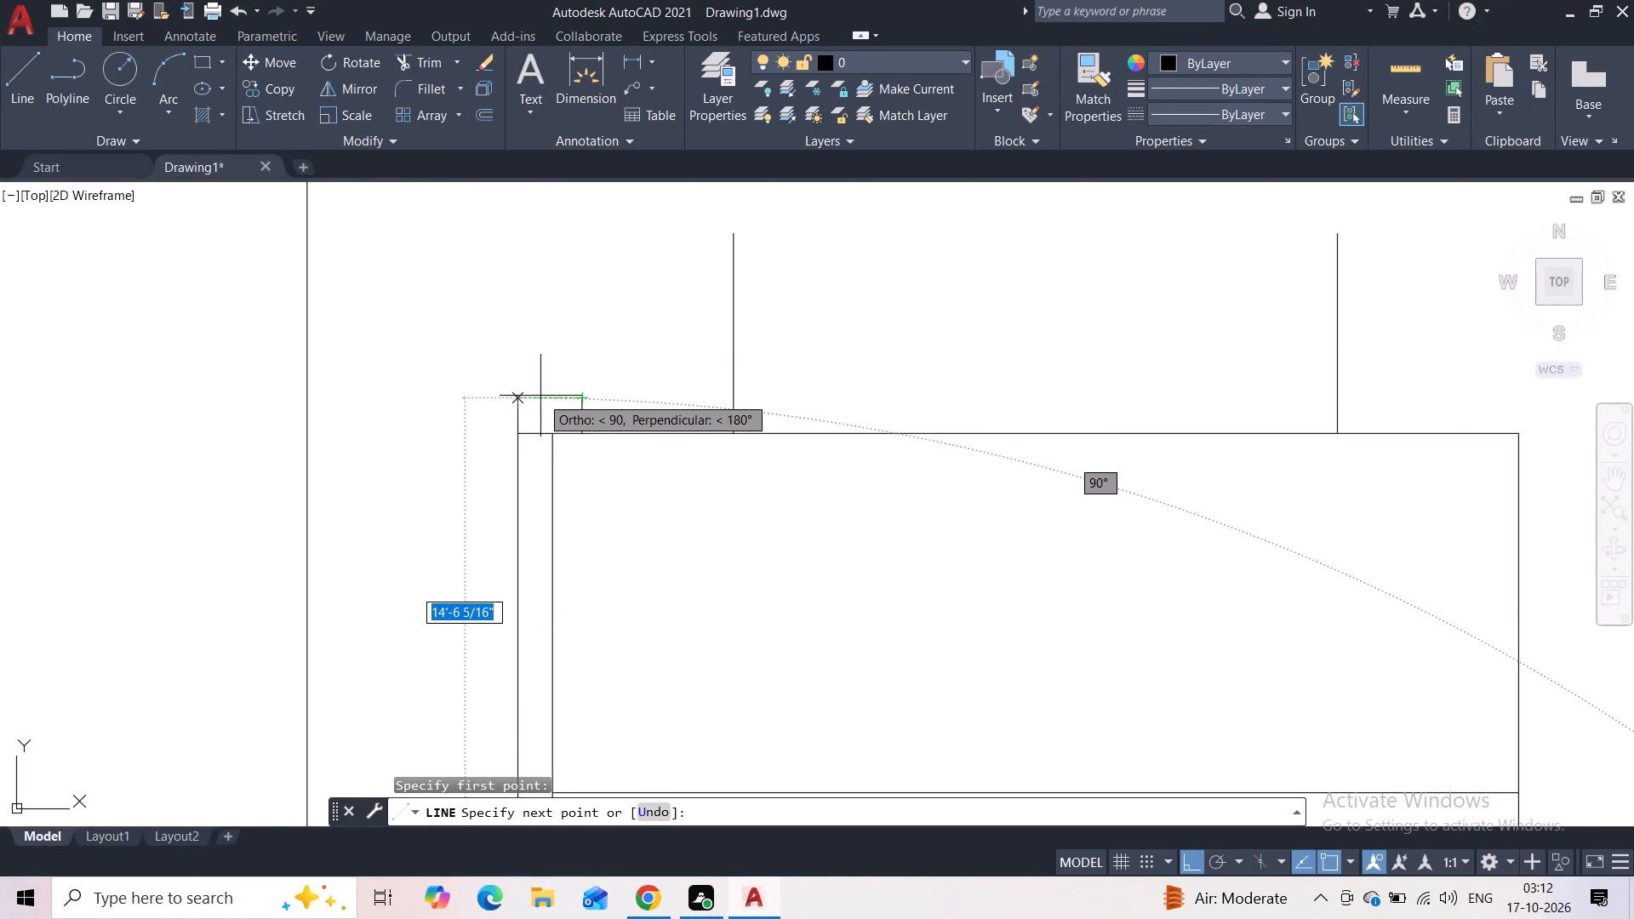
{"action": "left_click", "coordinate": [517, 399]}
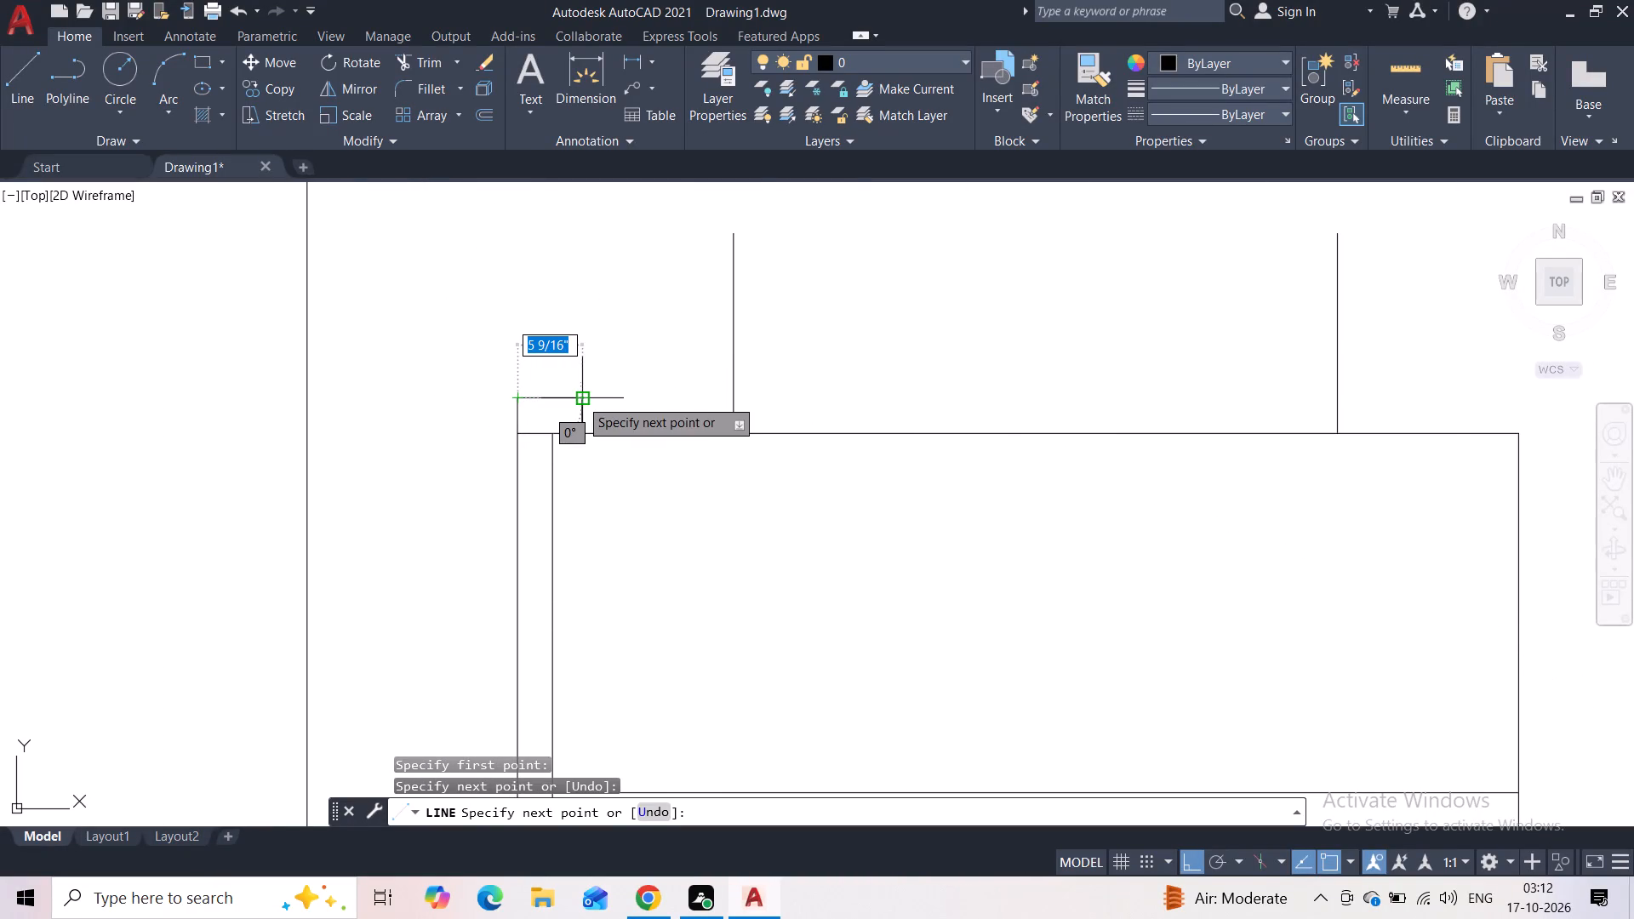
{"action": "left_click", "coordinate": [697, 402]}
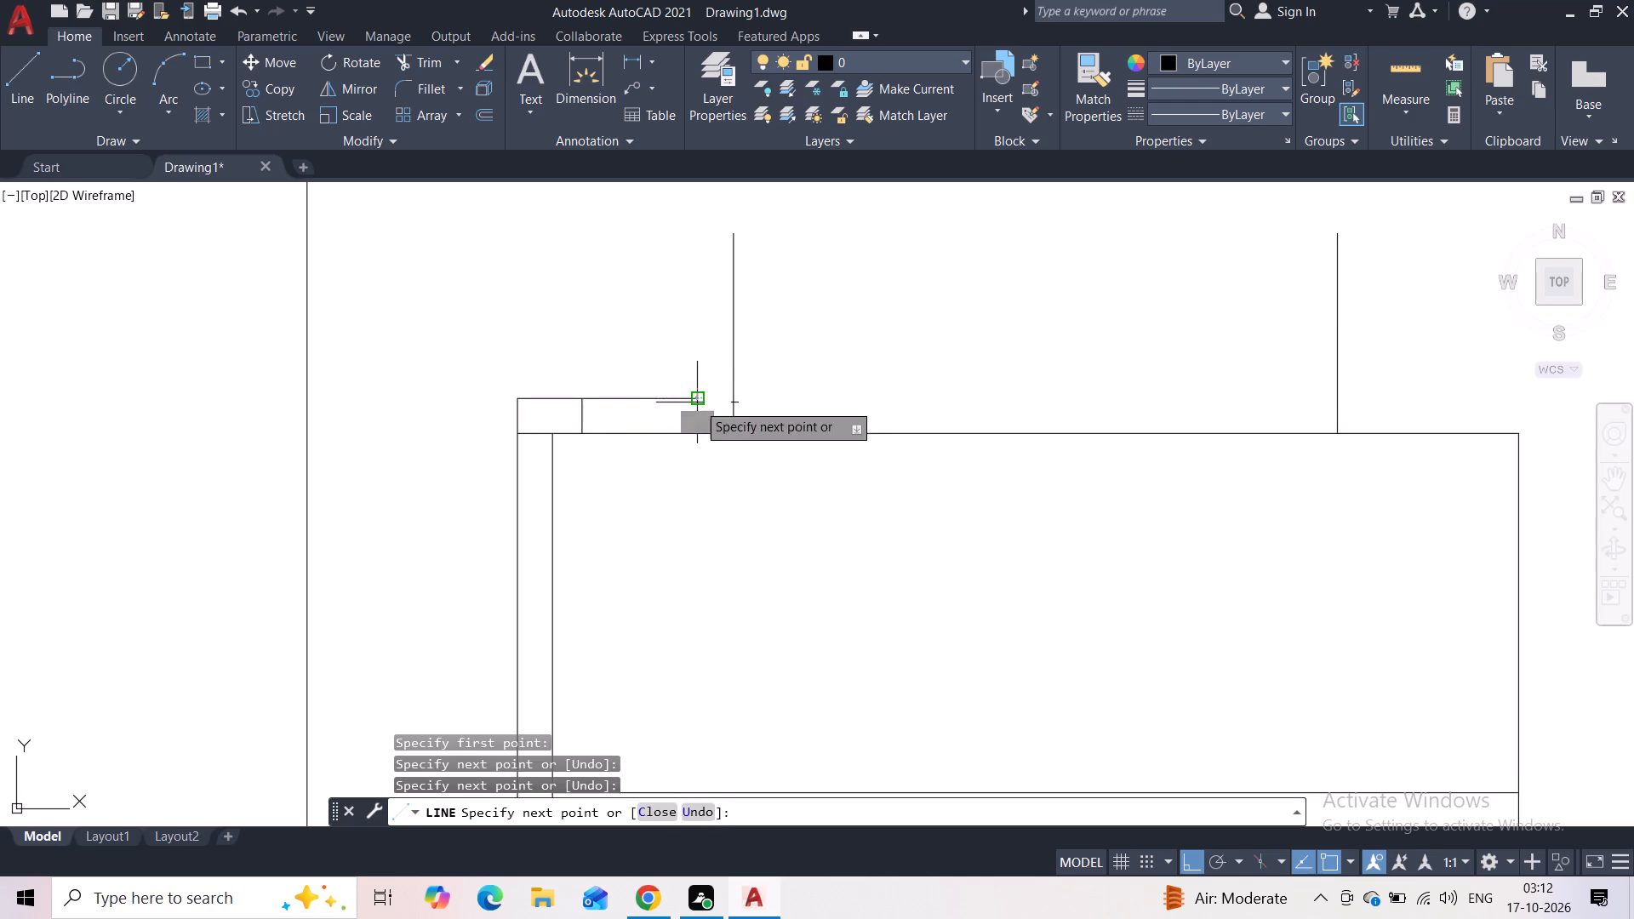
{"action": "key", "text": "Escape"}
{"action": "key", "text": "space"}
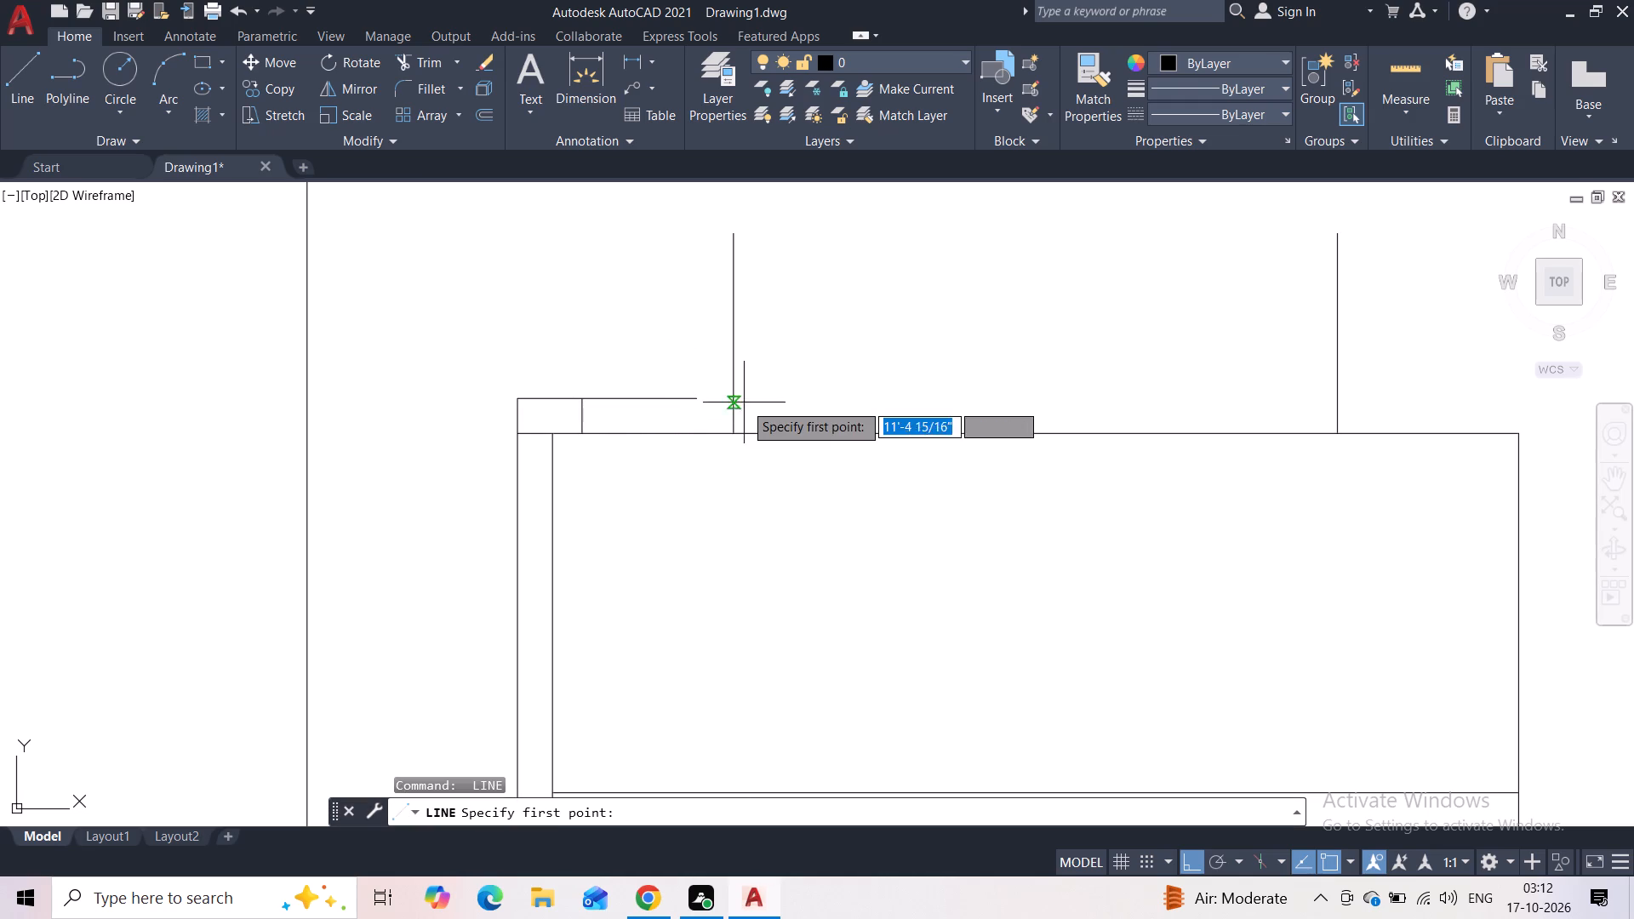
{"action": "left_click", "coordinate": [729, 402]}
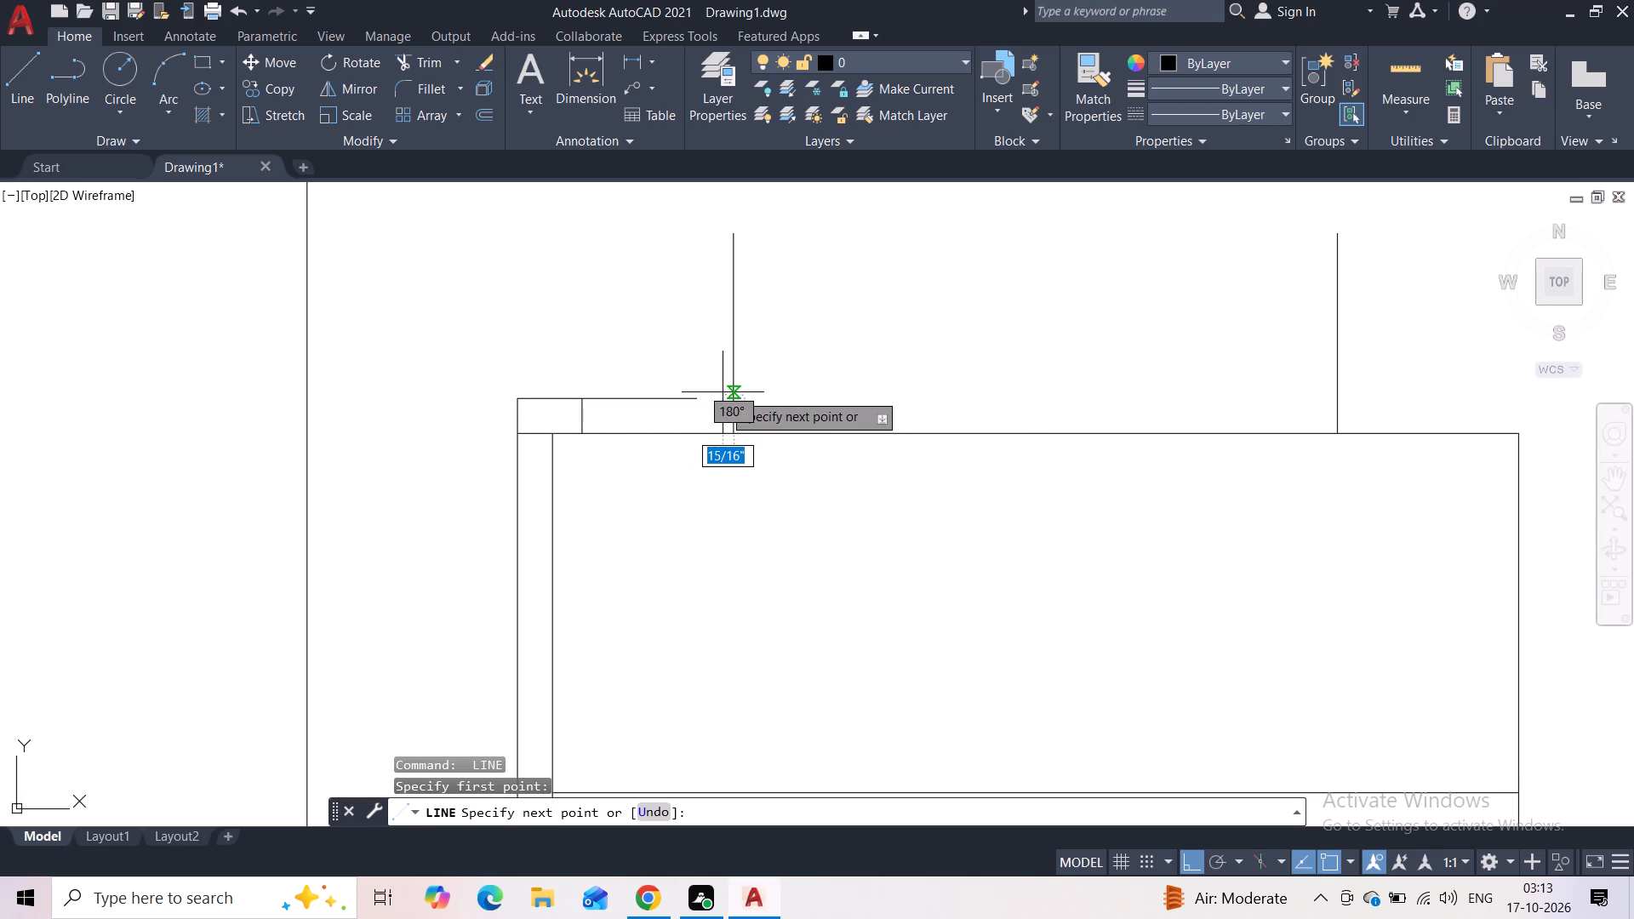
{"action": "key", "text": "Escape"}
Draw a 3" line leftward from the left upright, level with the new horizontal line above the small rectangle.
{"action": "key", "text": "space"}
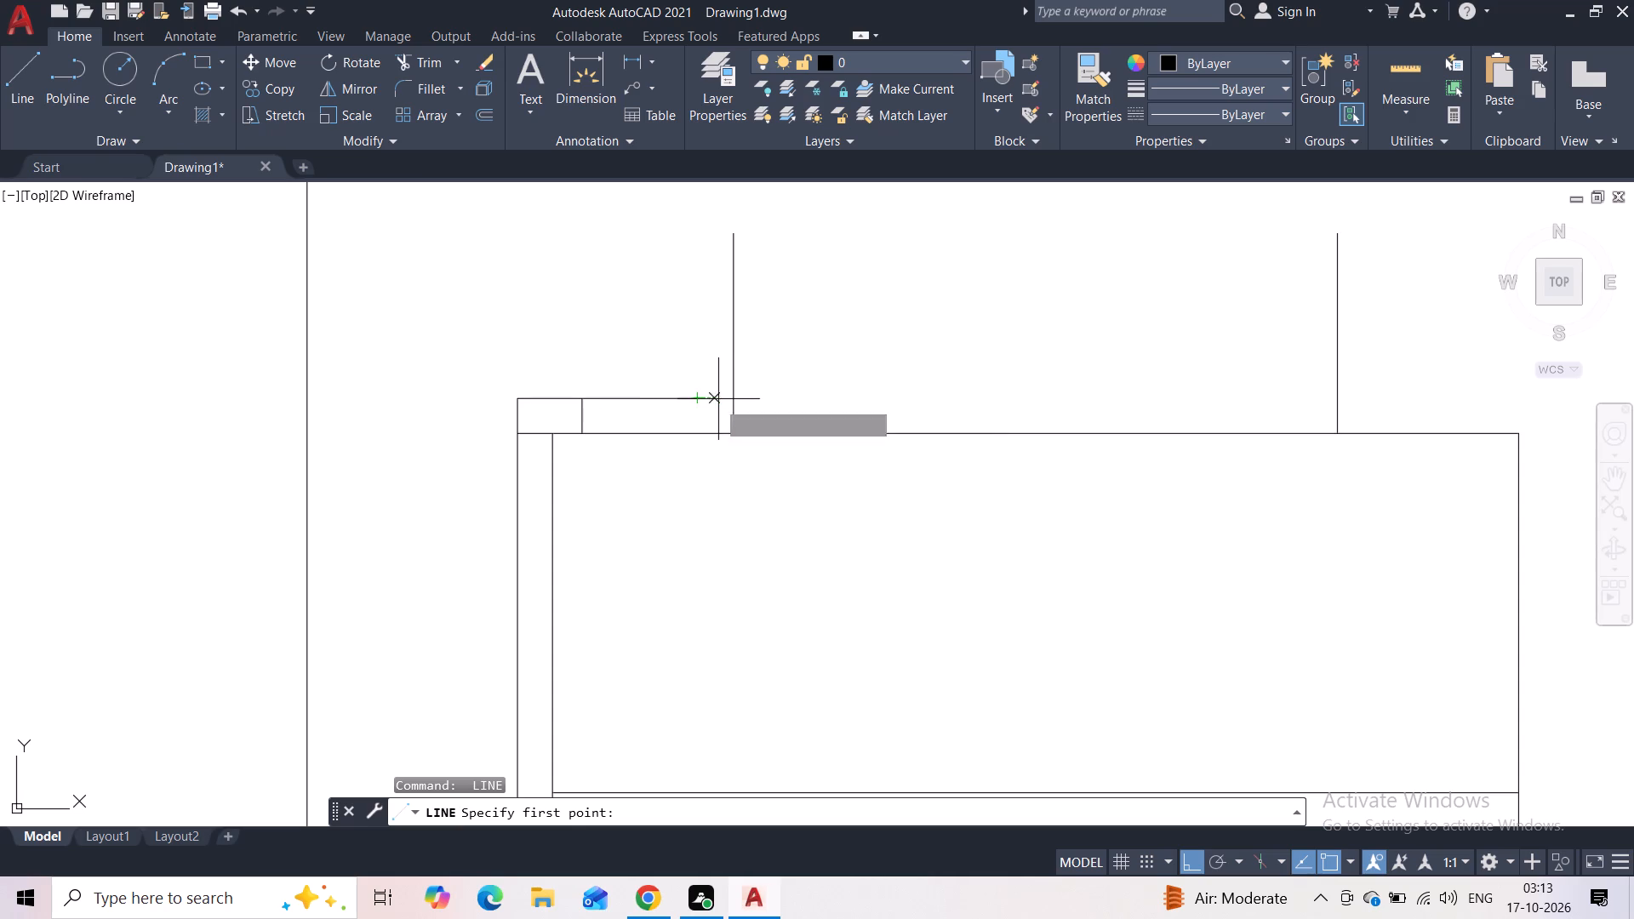
{"action": "left_click", "coordinate": [726, 399]}
{"action": "type", "text": "3\""}
{"action": "key", "text": "Return"}
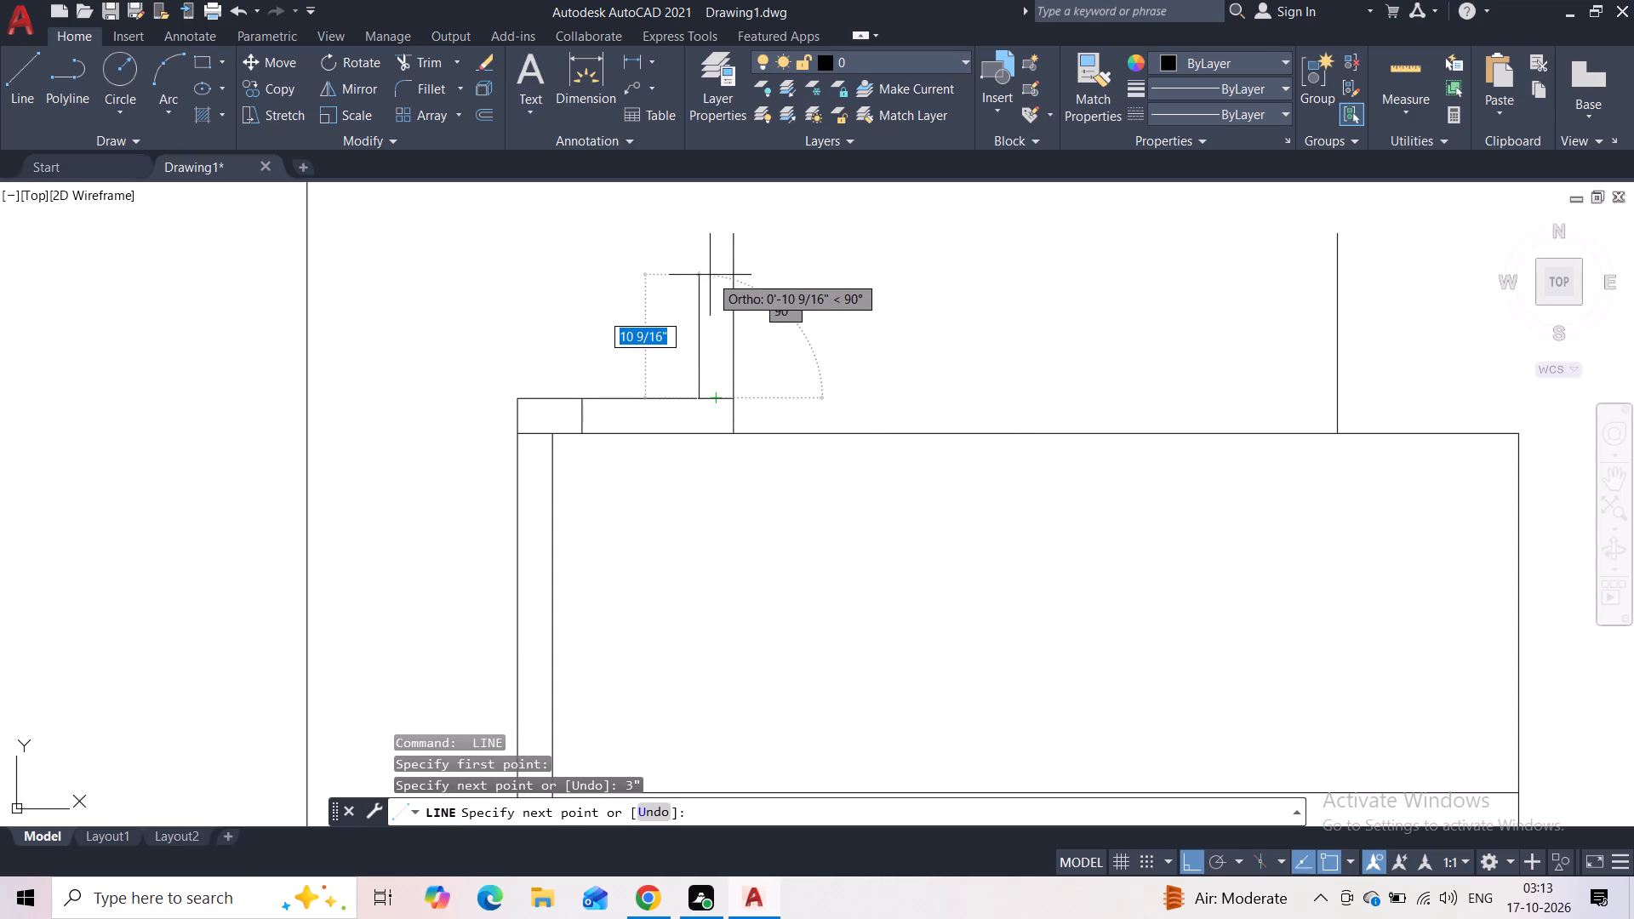
{"action": "key", "text": "Escape"}
Measure the horizontal length of the short line beside the left upright with a linear dimension.
{"action": "scroll", "coordinate": [727, 427], "scroll_direction": "up", "scroll_amount": 2}
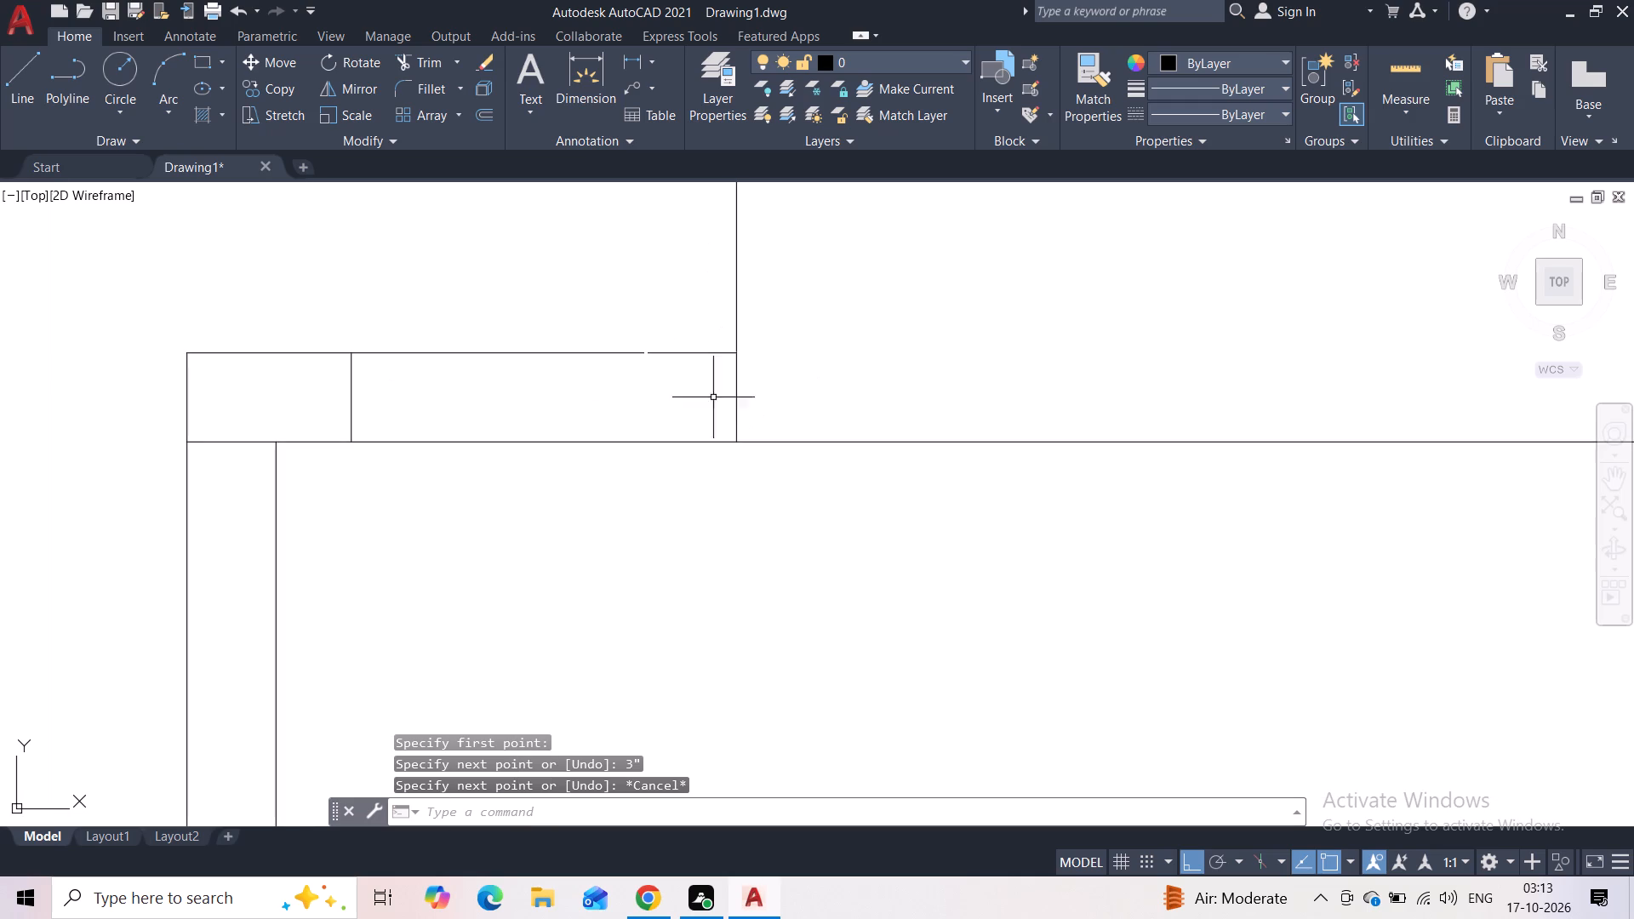
{"action": "left_click", "coordinate": [631, 67]}
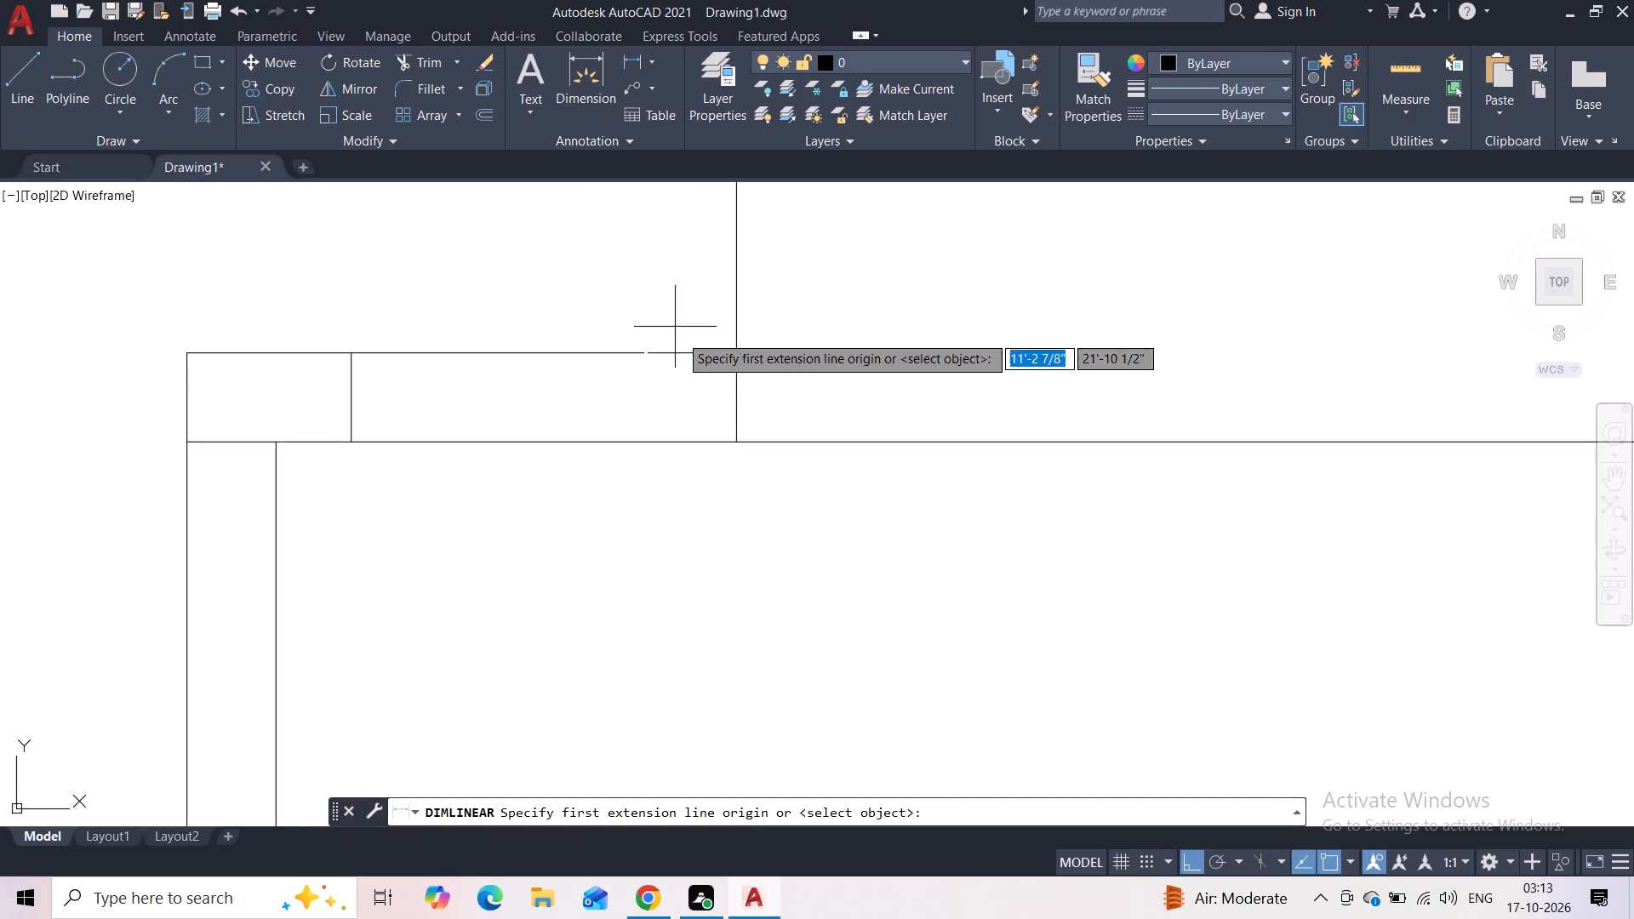
{"action": "scroll", "coordinate": [688, 357], "scroll_direction": "up", "scroll_amount": 2}
{"action": "left_click", "coordinate": [584, 349]}
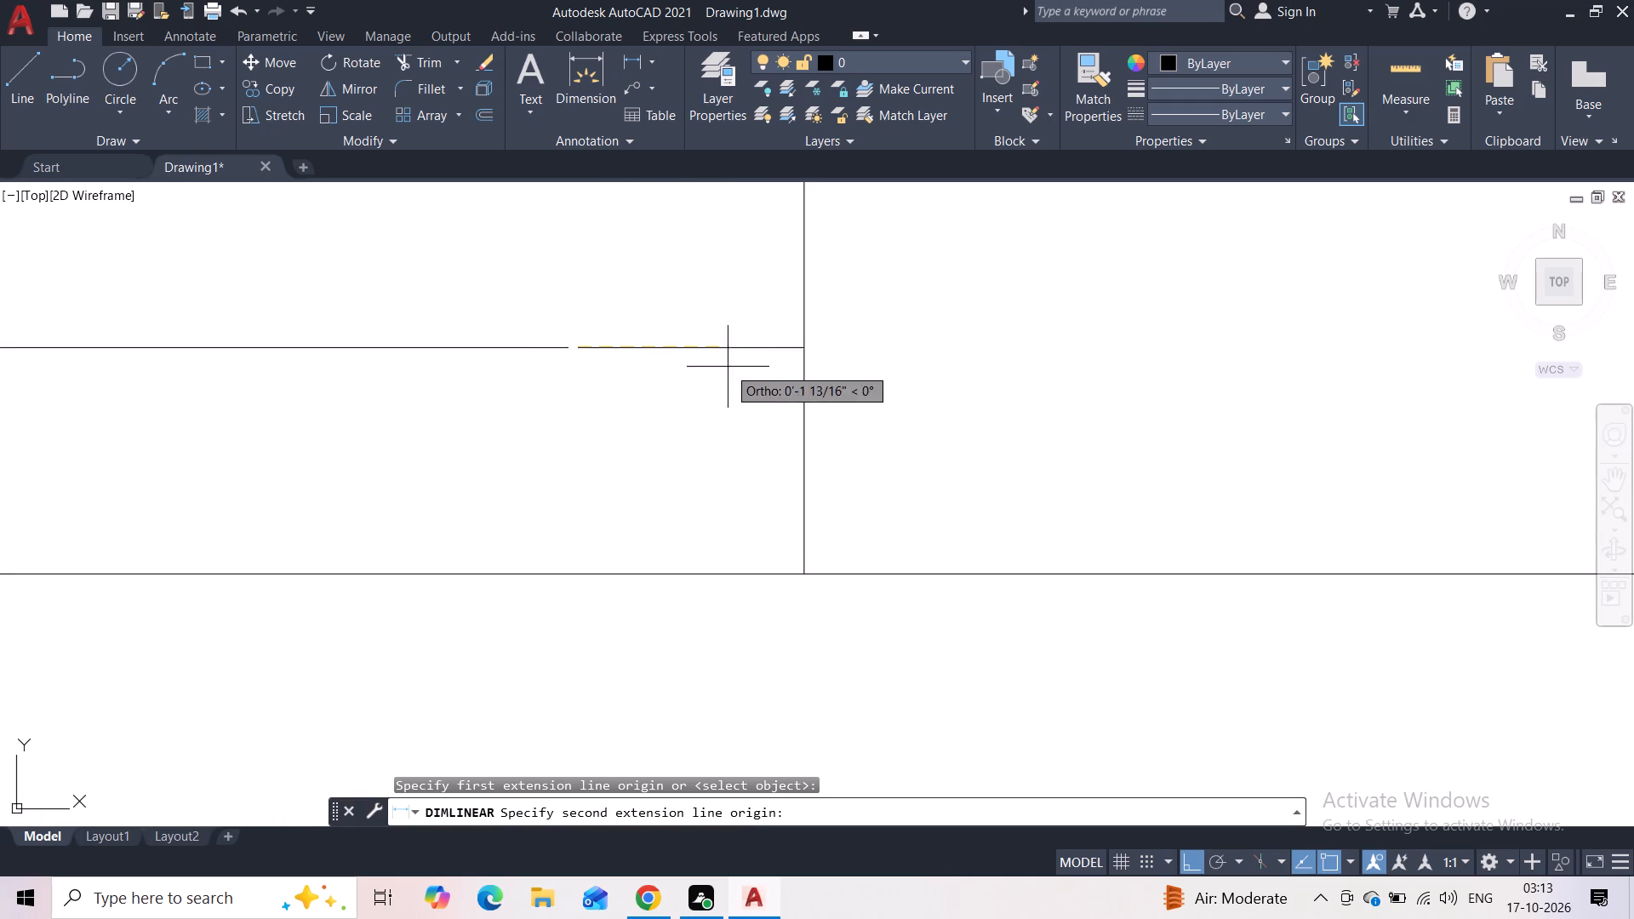
{"action": "left_click", "coordinate": [796, 345]}
{"action": "scroll", "coordinate": [713, 311], "scroll_direction": "up", "scroll_amount": 2}
{"action": "scroll", "coordinate": [713, 311], "scroll_direction": "down", "scroll_amount": 4}
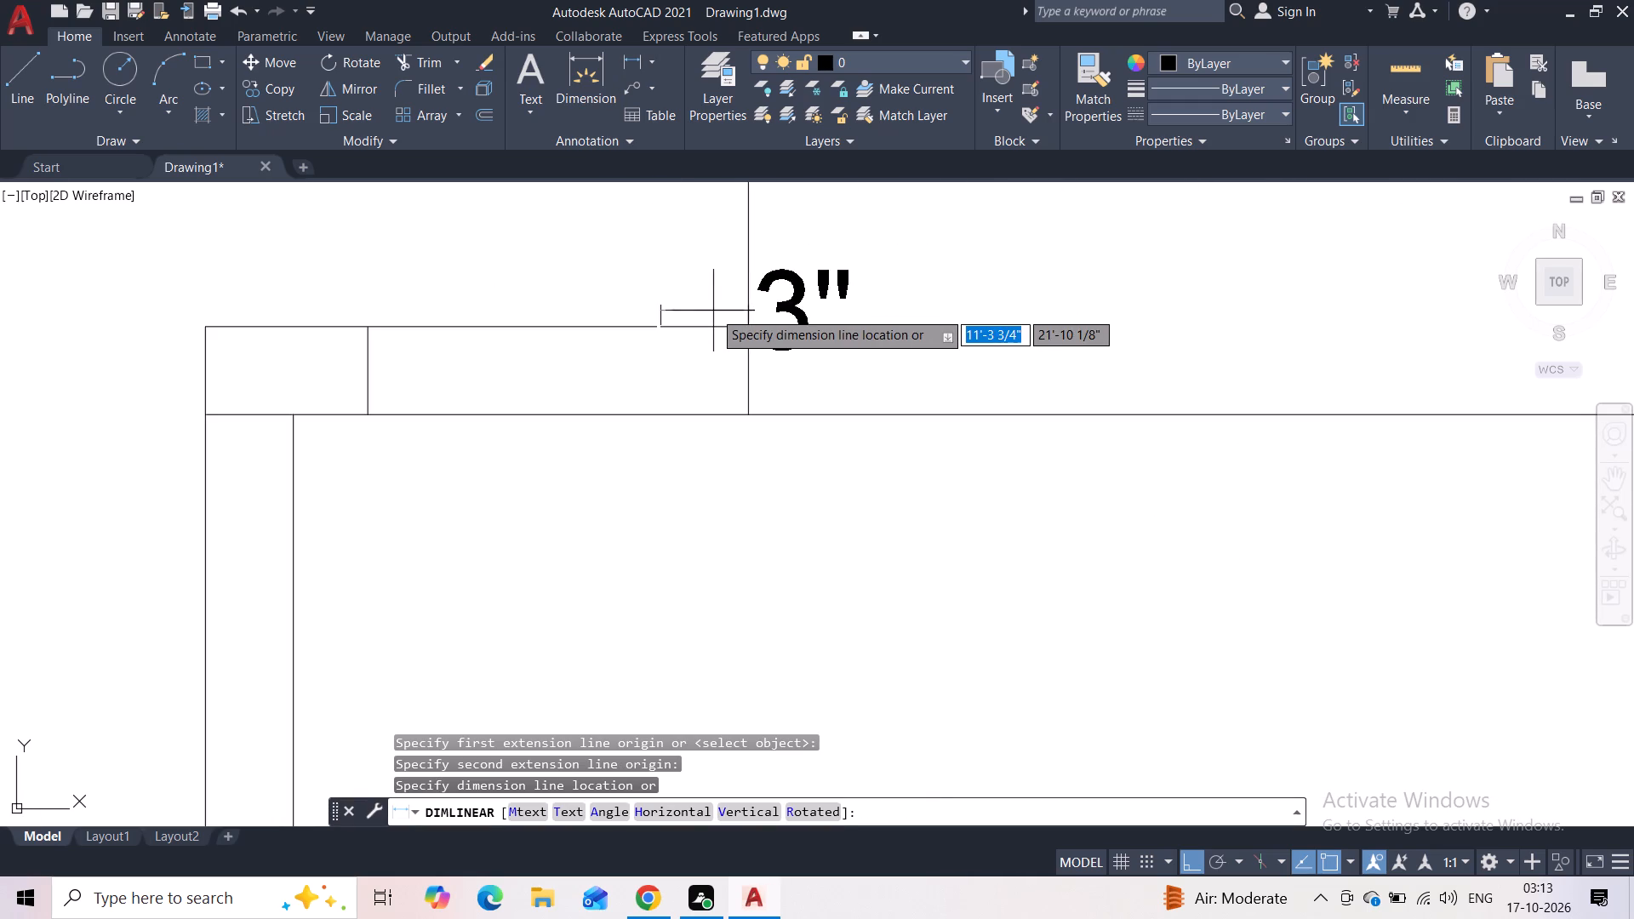
{"action": "key", "text": "Escape"}
Draw a line closing the small gap between the outer top line and the 3" stub, continuing as a short vertical upward.
{"action": "scroll", "coordinate": [711, 311], "scroll_direction": "down", "scroll_amount": 3}
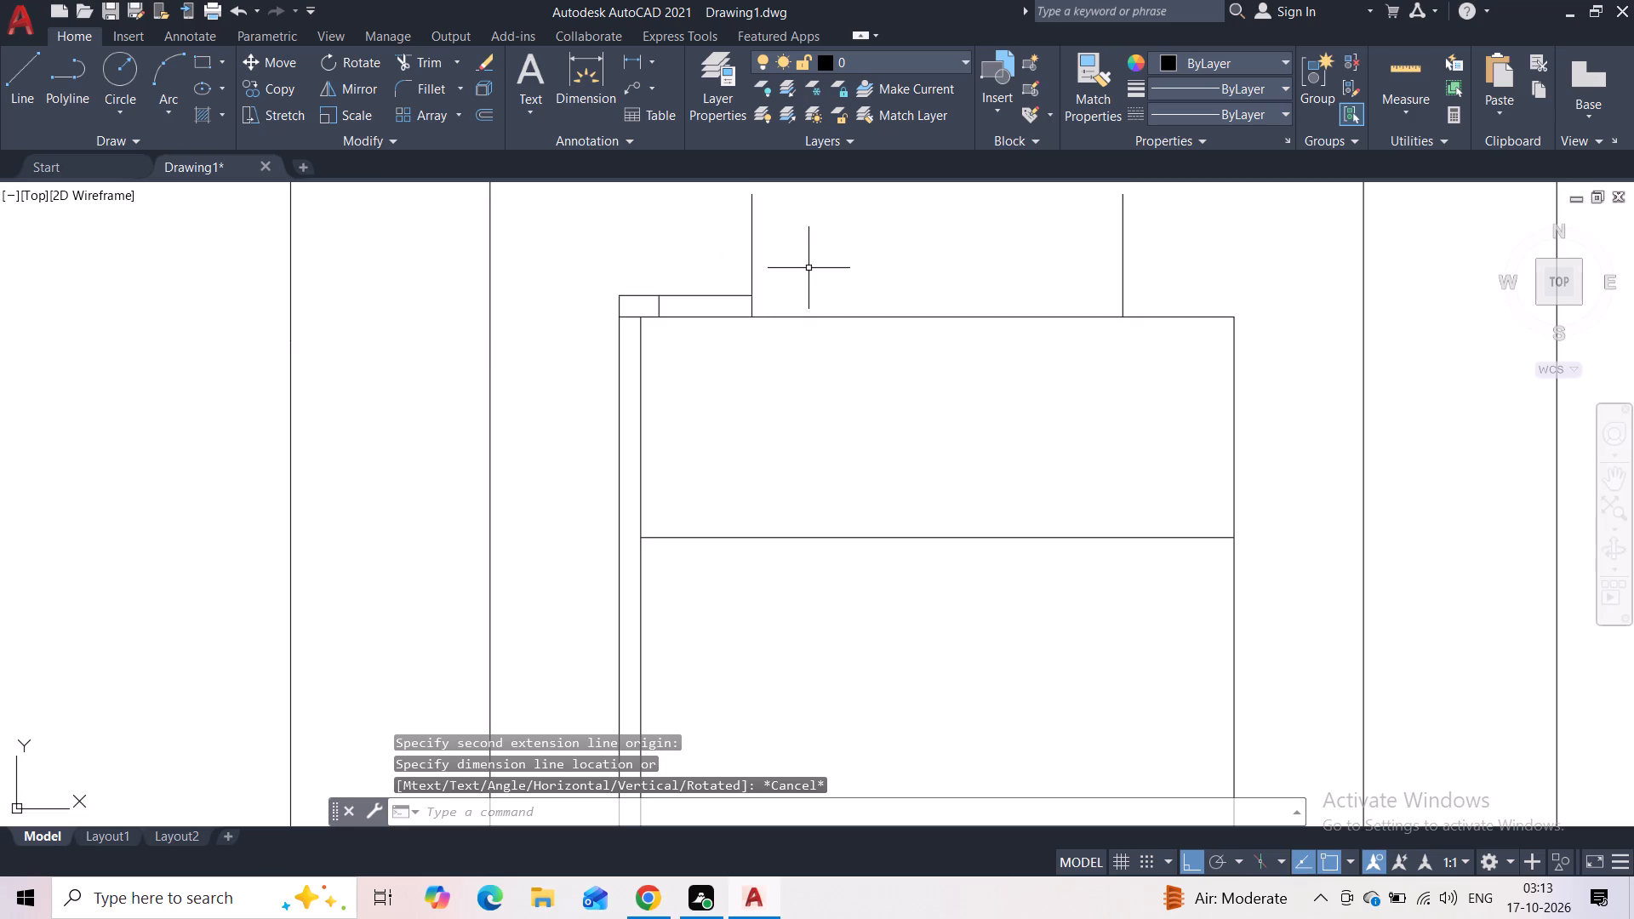
{"action": "middle_click_drag", "start_coordinate": [807, 275], "coordinate": [796, 345]}
{"action": "scroll", "coordinate": [716, 357], "scroll_direction": "up", "scroll_amount": 3}
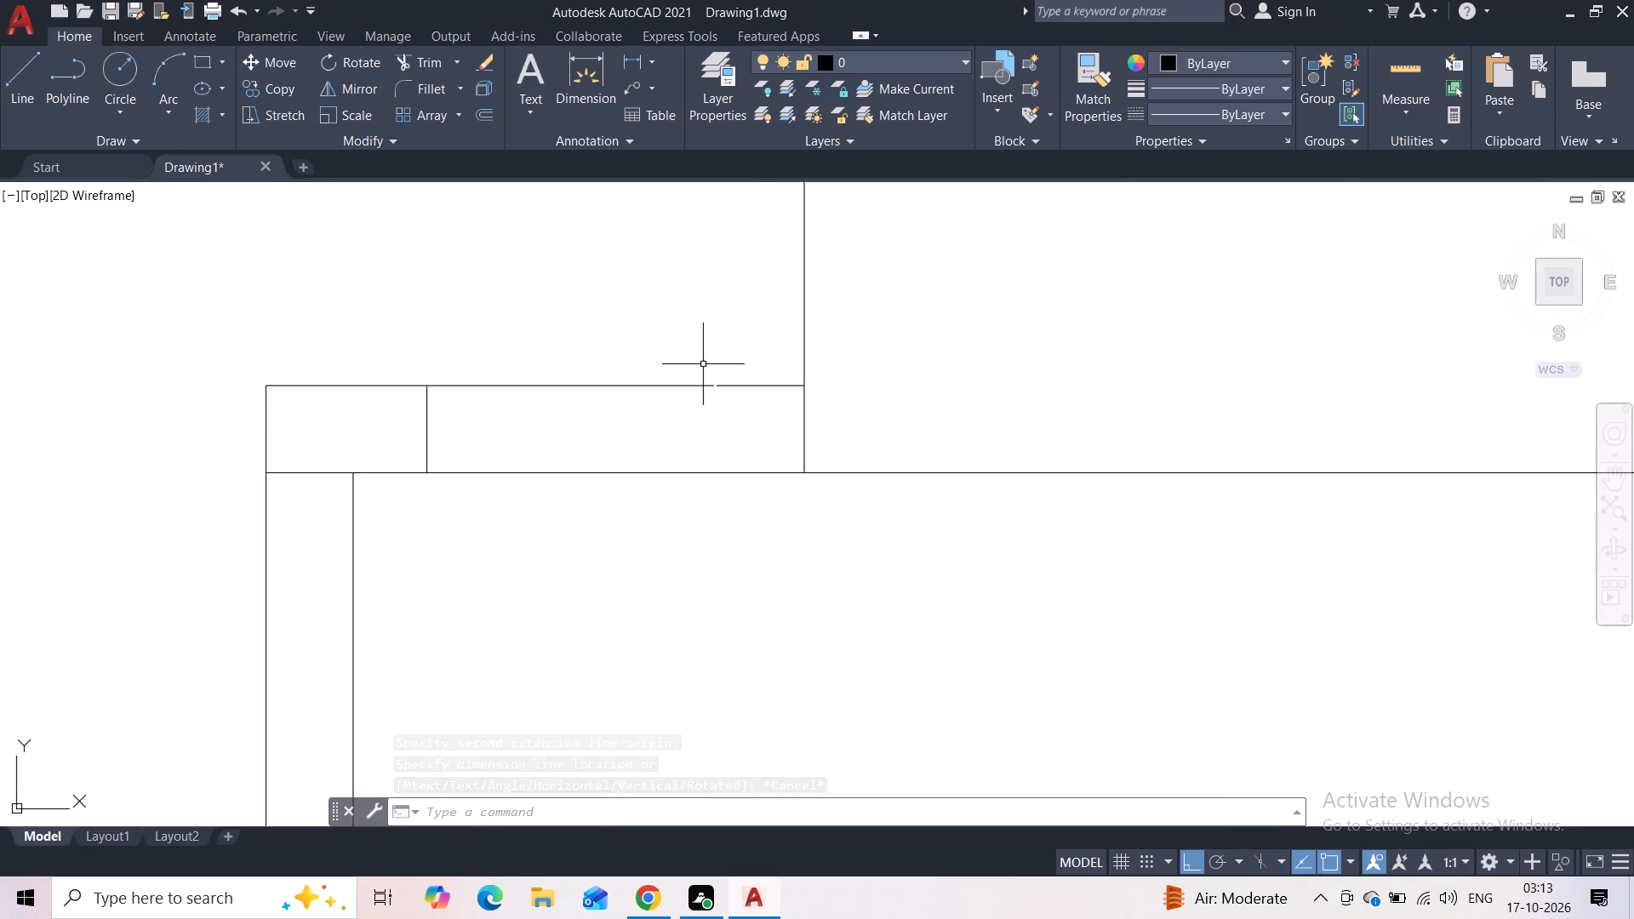
{"action": "left_click", "coordinate": [16, 101]}
{"action": "scroll", "coordinate": [591, 364], "scroll_direction": "up", "scroll_amount": 2}
{"action": "scroll", "coordinate": [693, 382], "scroll_direction": "up", "scroll_amount": 1}
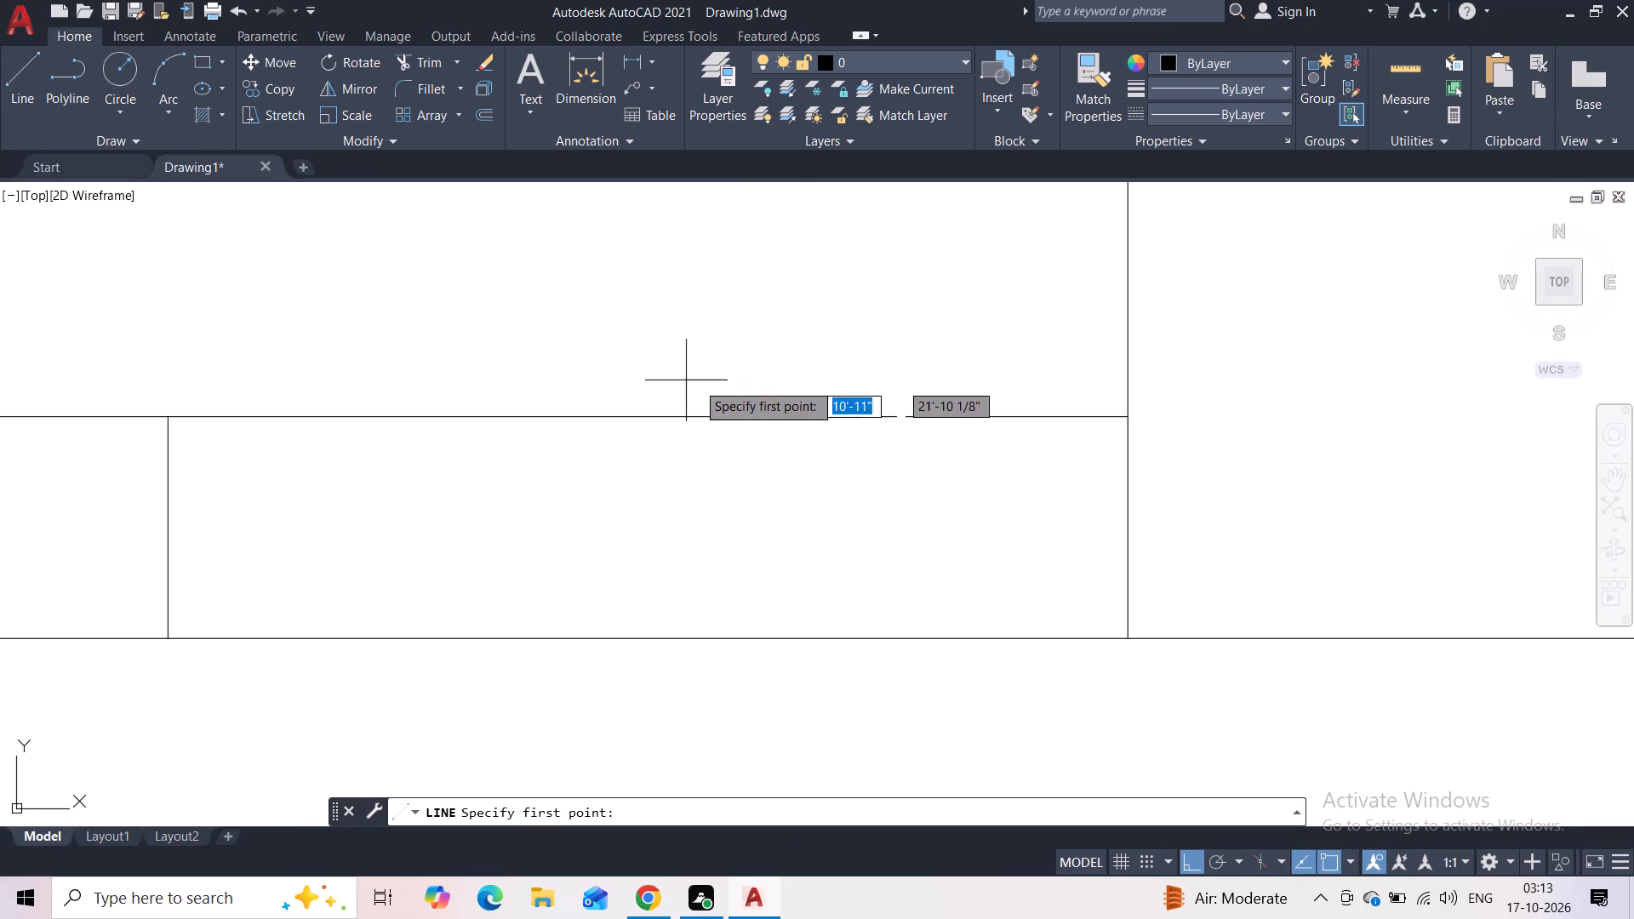
{"action": "scroll", "coordinate": [699, 382], "scroll_direction": "up", "scroll_amount": 1}
{"action": "left_click", "coordinate": [1191, 469]}
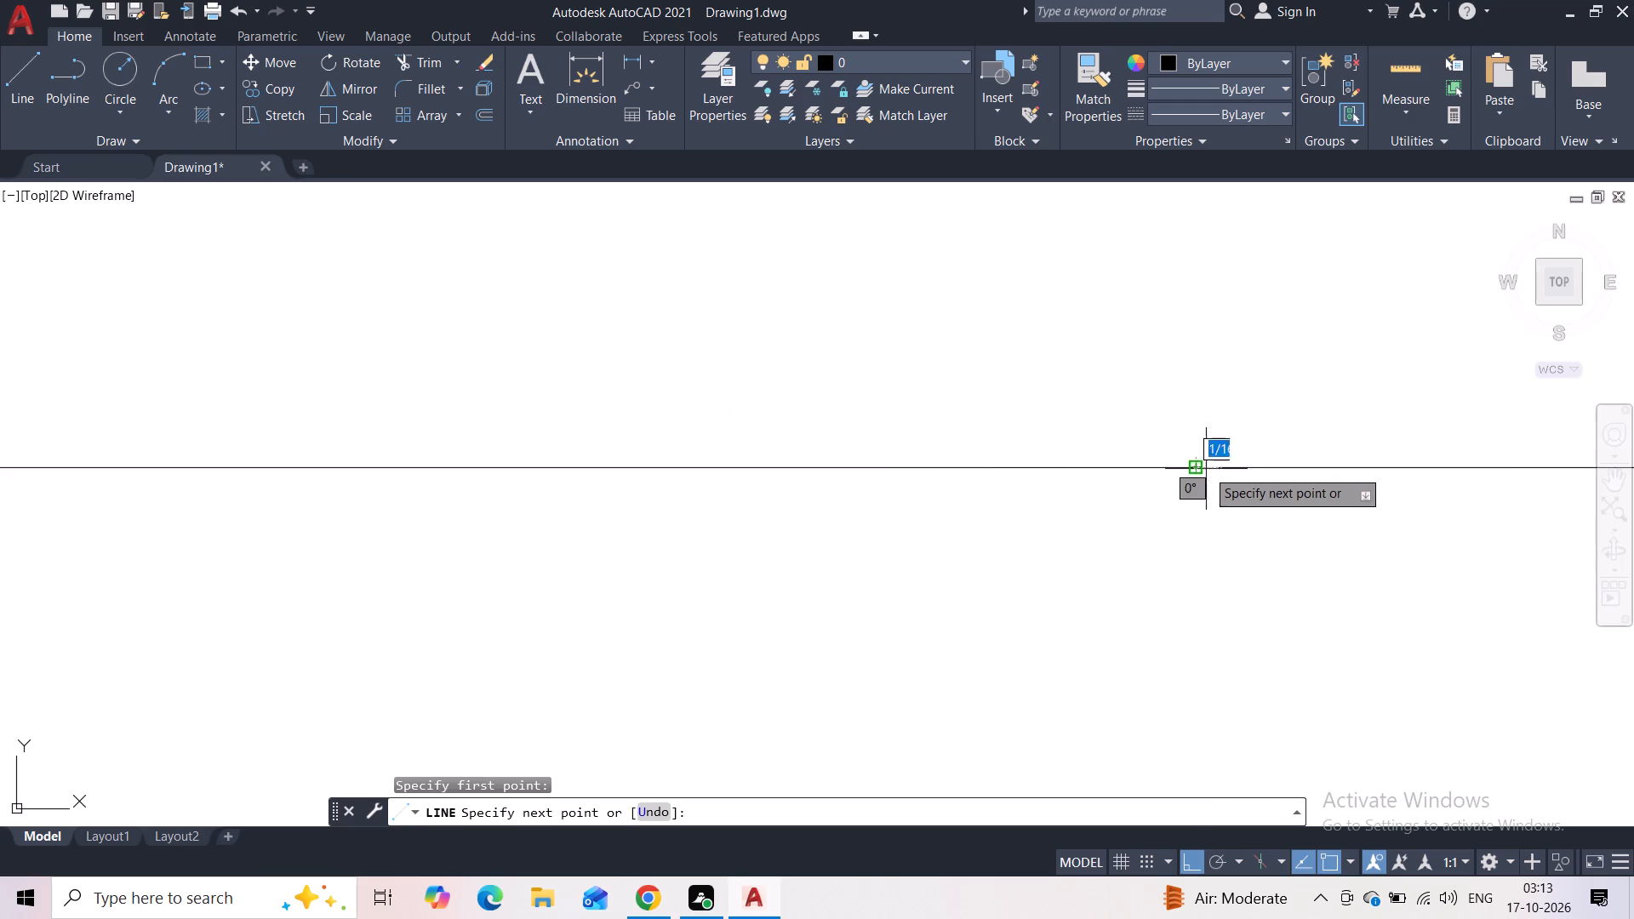
{"action": "left_click", "coordinate": [1212, 469]}
{"action": "left_click", "coordinate": [1192, 319]}
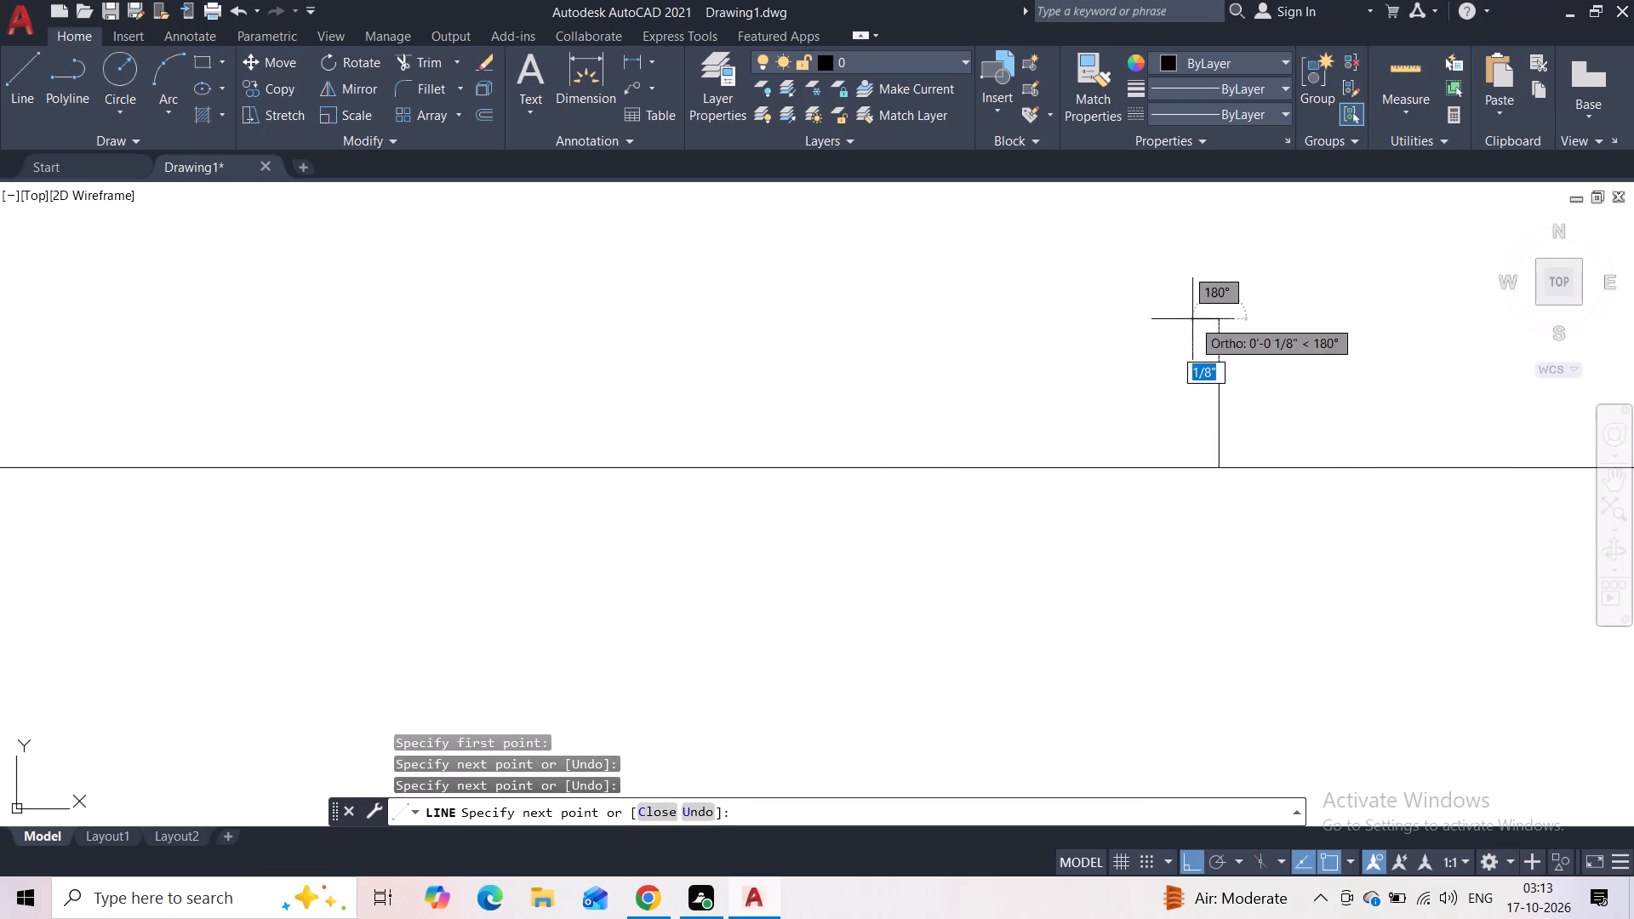
{"action": "key", "text": "Escape"}
Erase the 3" horizontal helper line between the new short vertical and the left upright.
{"action": "left_click", "coordinate": [1275, 454]}
{"action": "left_click", "coordinate": [1276, 460]}
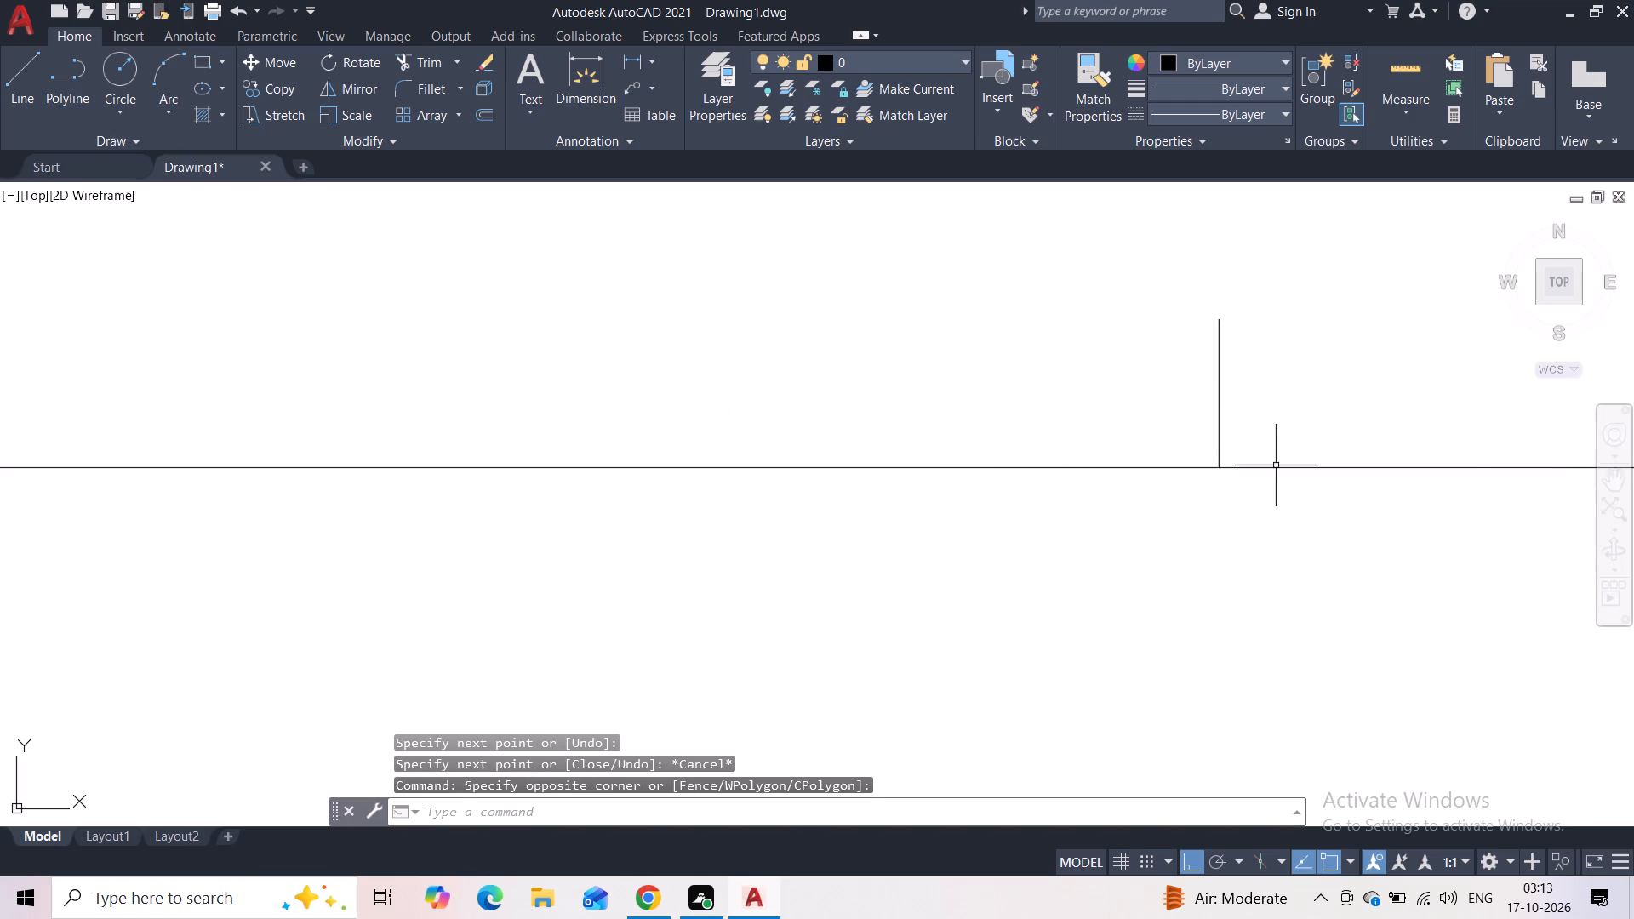
{"action": "left_click_drag", "start_coordinate": [1283, 446], "coordinate": [1283, 464]}
{"action": "left_click", "coordinate": [1265, 538]}
{"action": "key", "text": "Delete"}
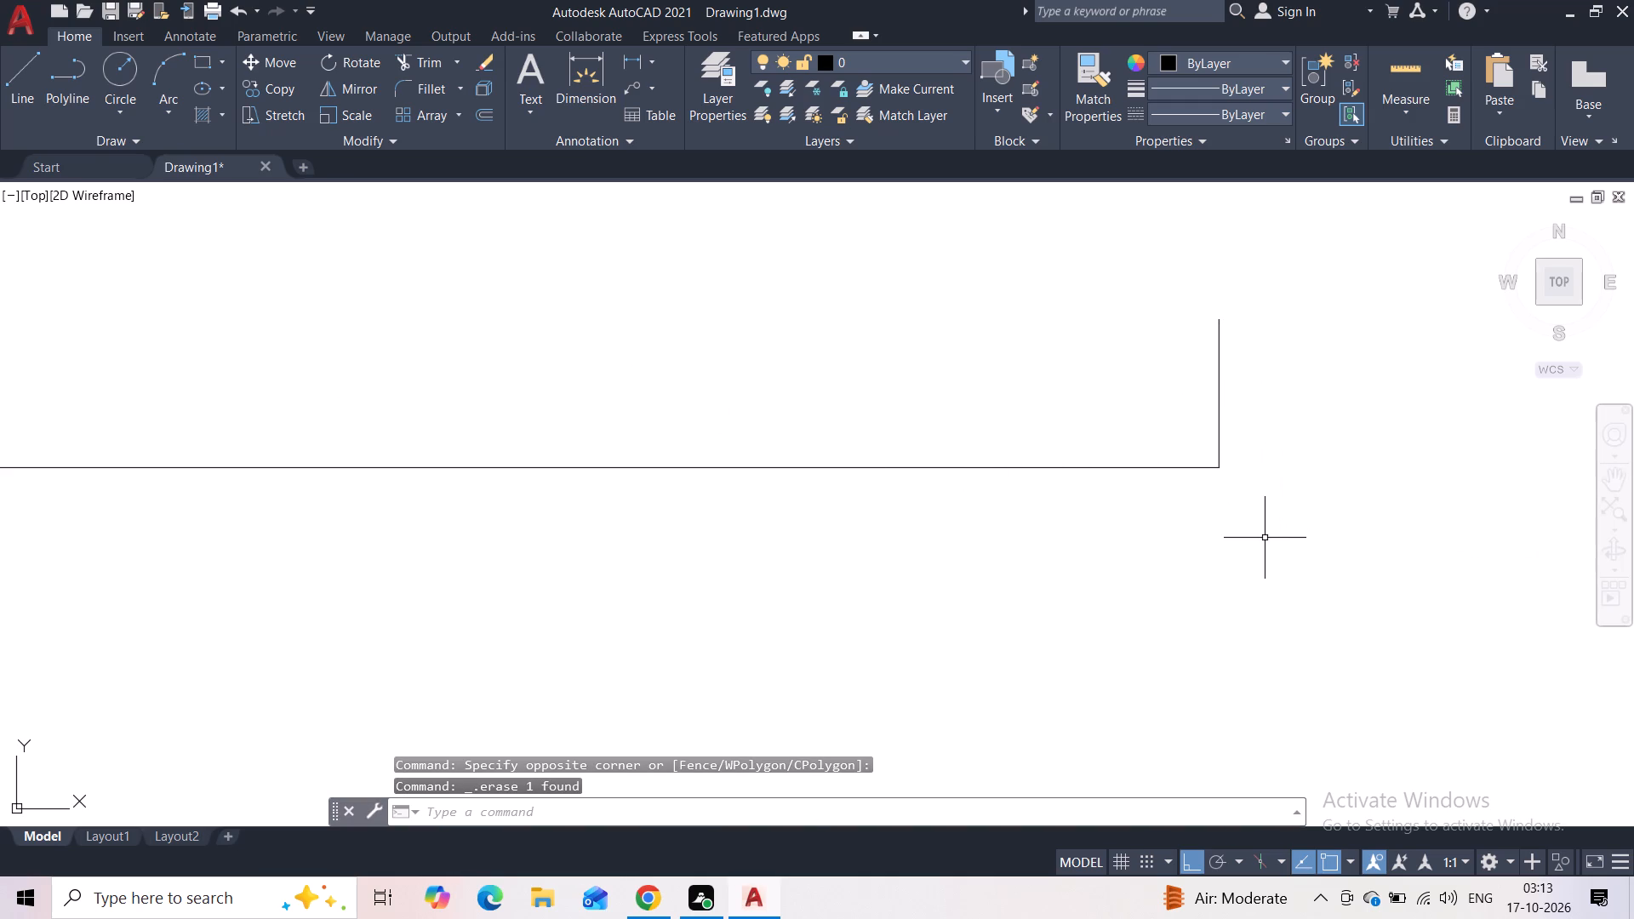
Erase the two 3" helper lines, one vertical and one horizontal, at the small rectangle's top-left corner.
{"action": "scroll", "coordinate": [1241, 315], "scroll_direction": "down", "scroll_amount": 5}
{"action": "left_click", "coordinate": [1106, 367]}
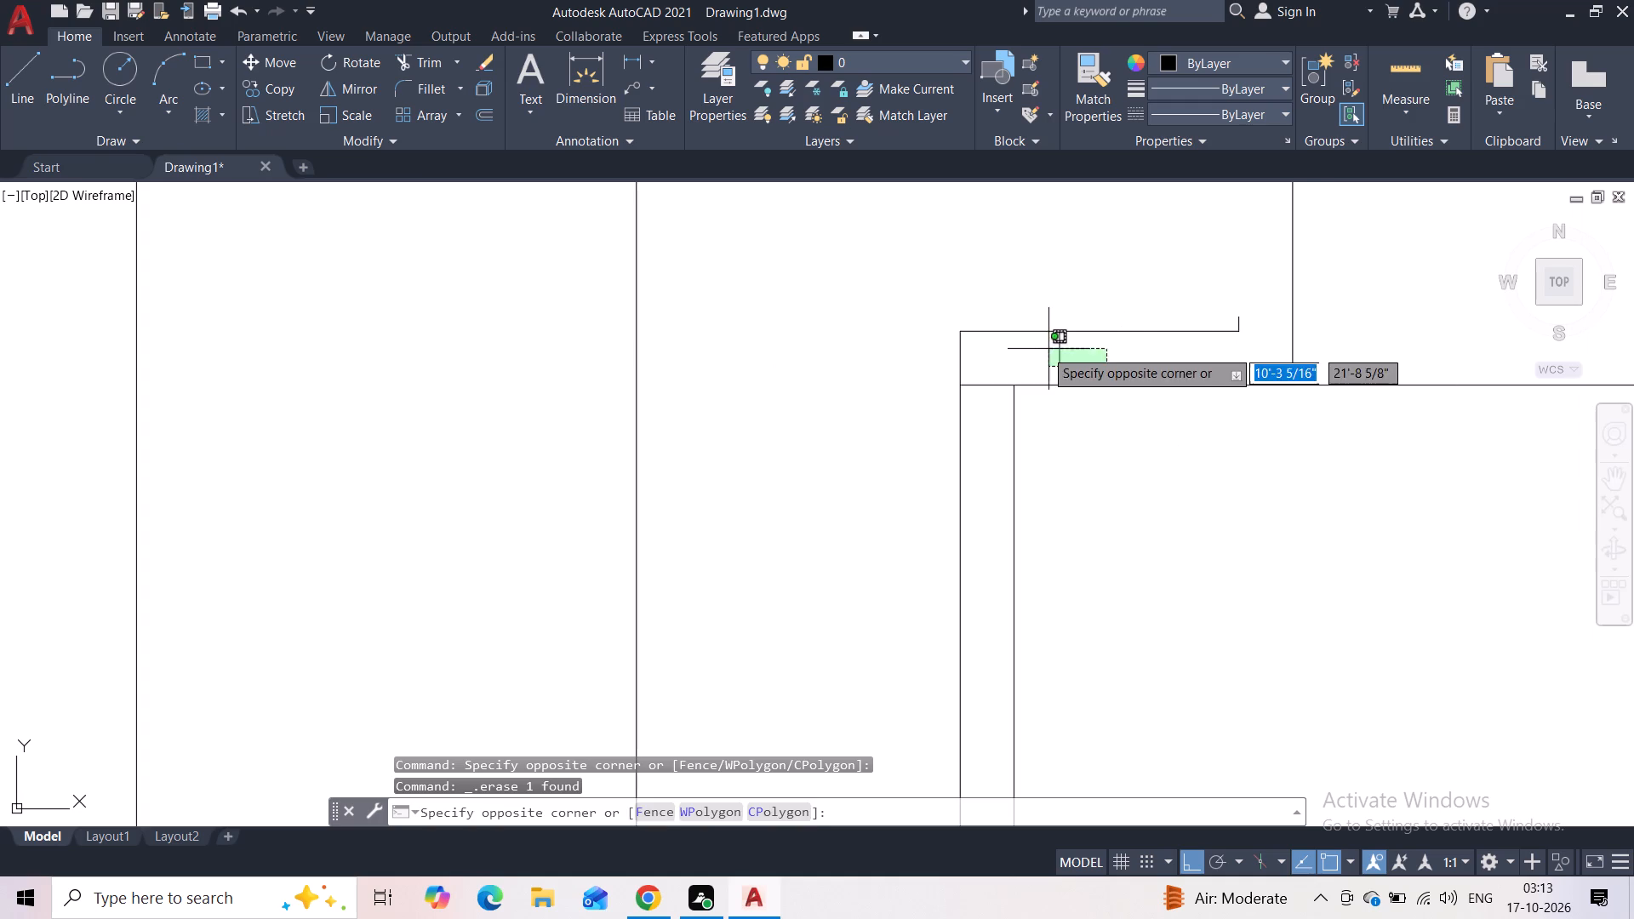
{"action": "left_click", "coordinate": [1044, 349]}
{"action": "key", "text": "Delete"}
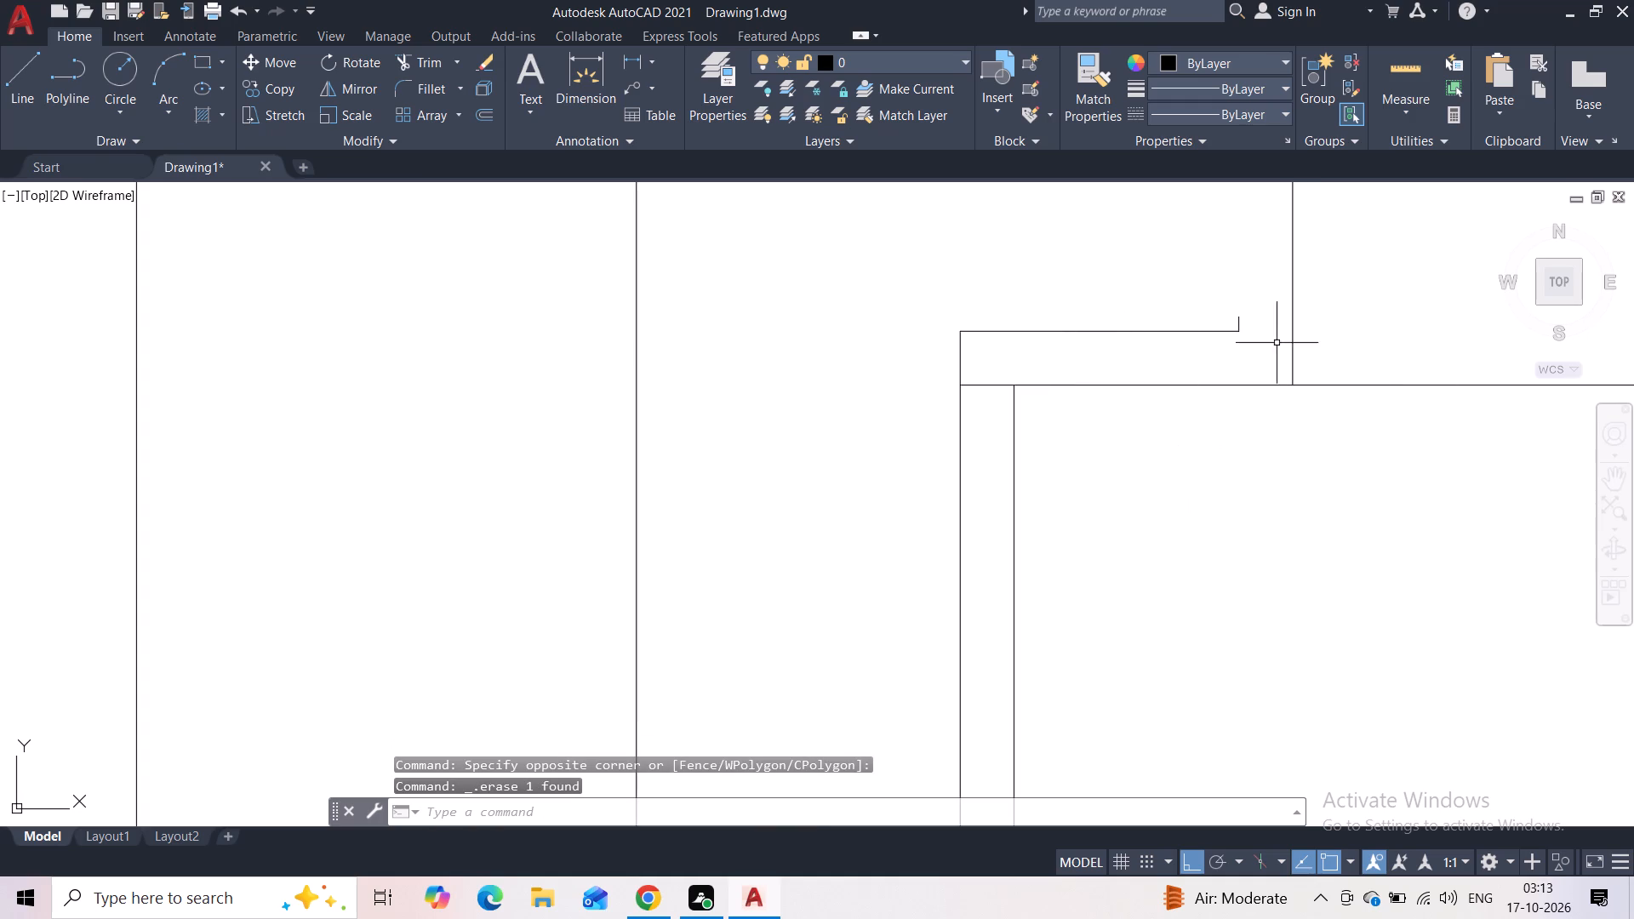
{"action": "left_click", "coordinate": [982, 375]}
{"action": "left_click", "coordinate": [979, 407]}
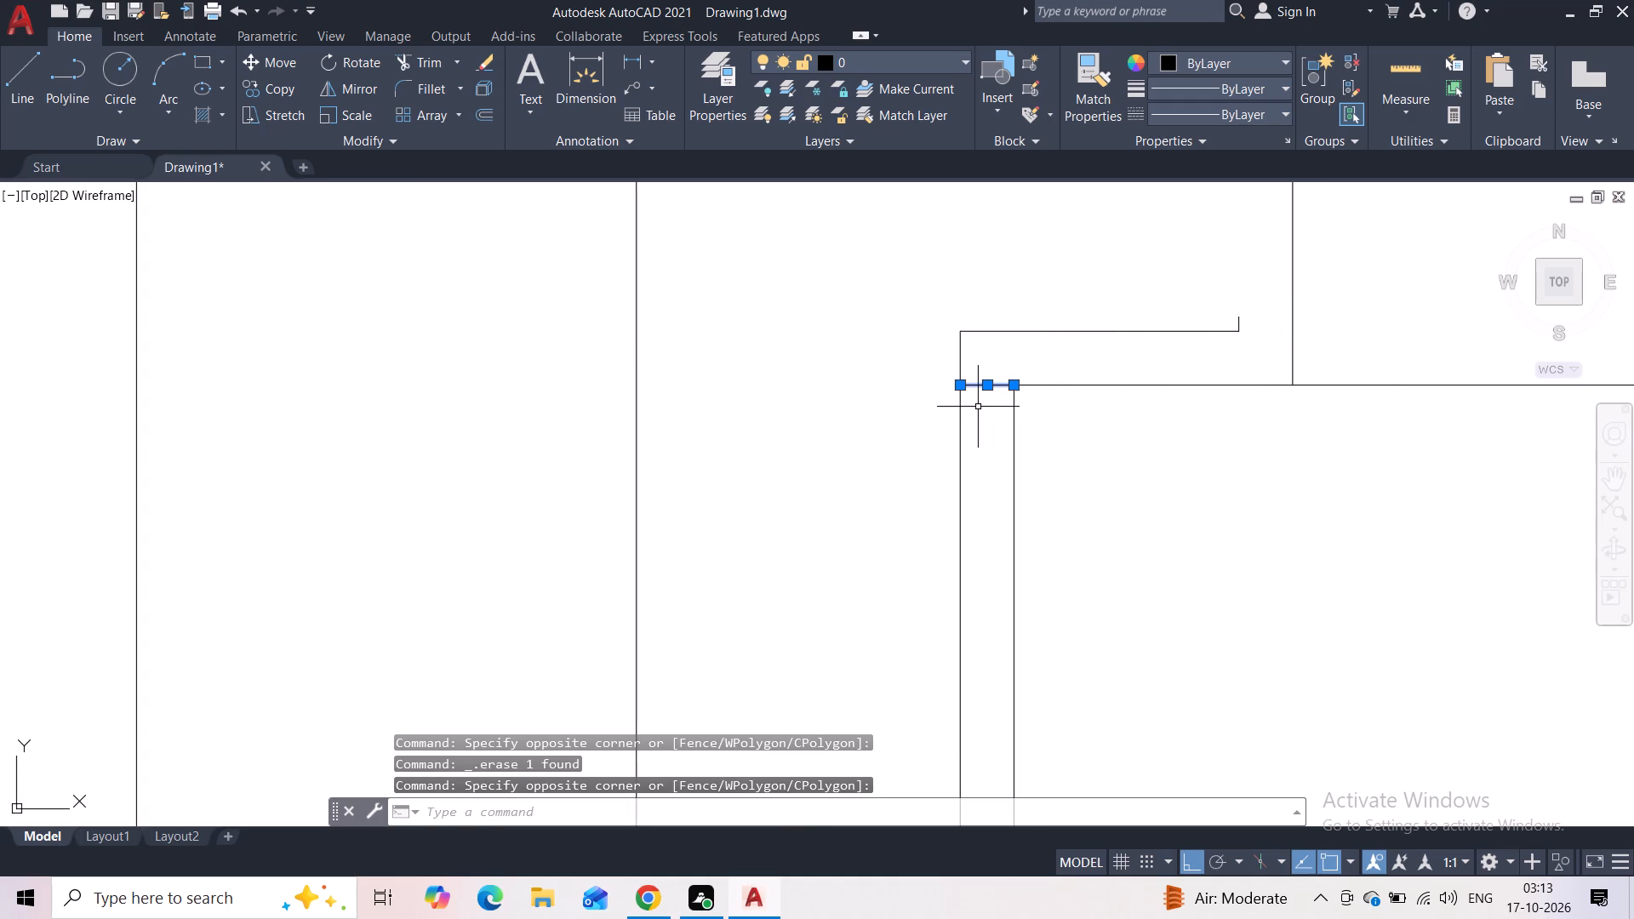
{"action": "key", "text": "Delete"}
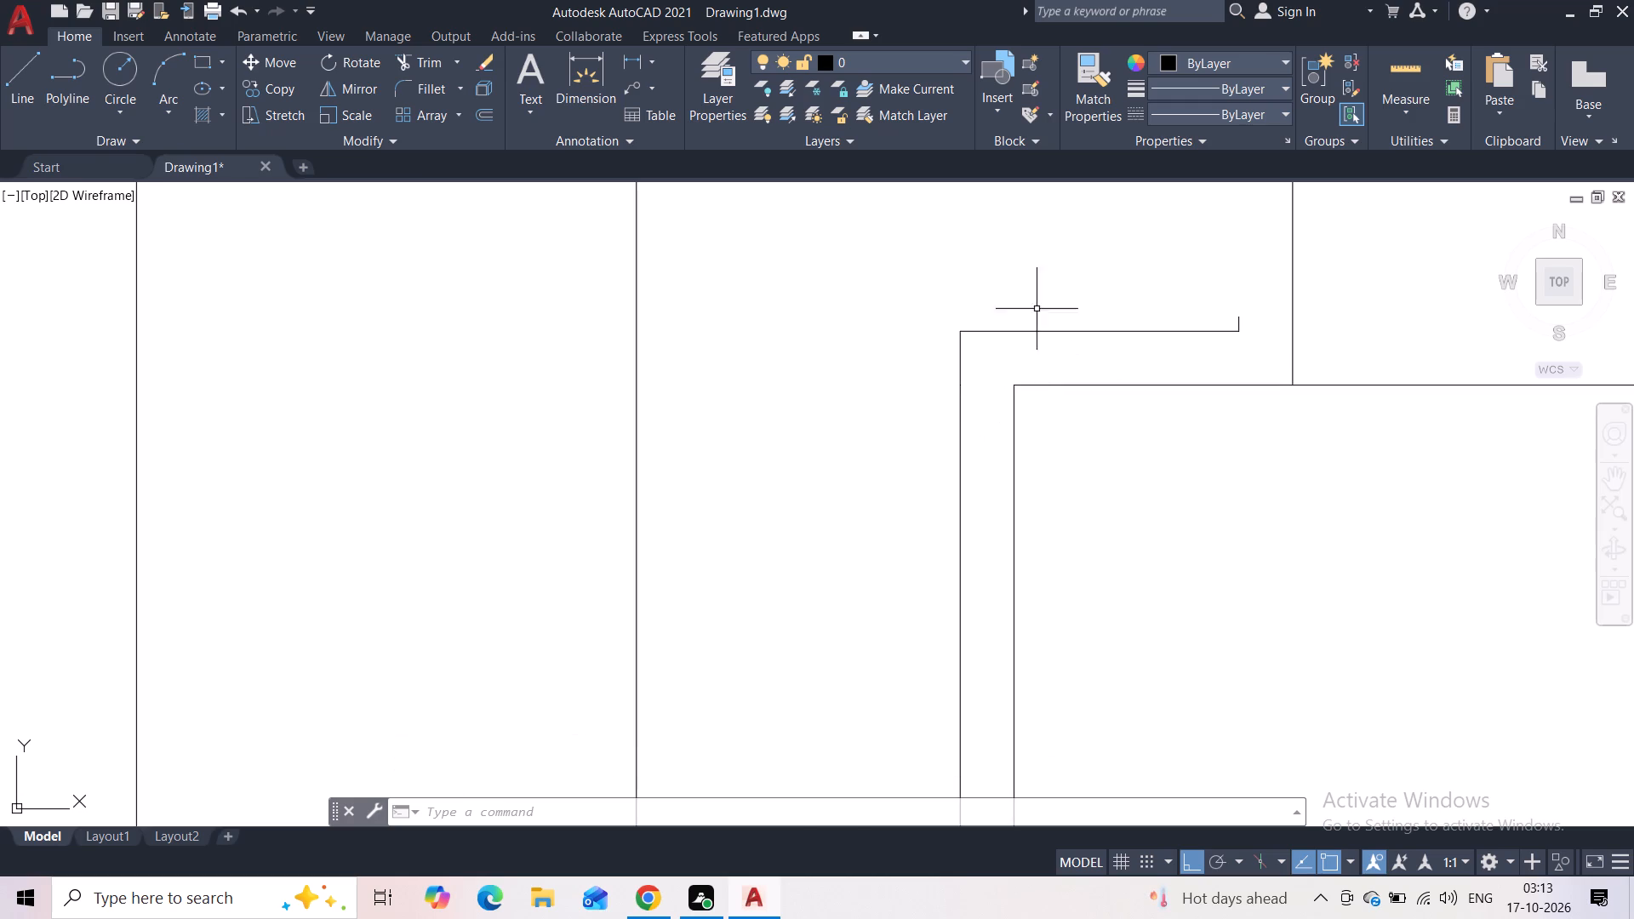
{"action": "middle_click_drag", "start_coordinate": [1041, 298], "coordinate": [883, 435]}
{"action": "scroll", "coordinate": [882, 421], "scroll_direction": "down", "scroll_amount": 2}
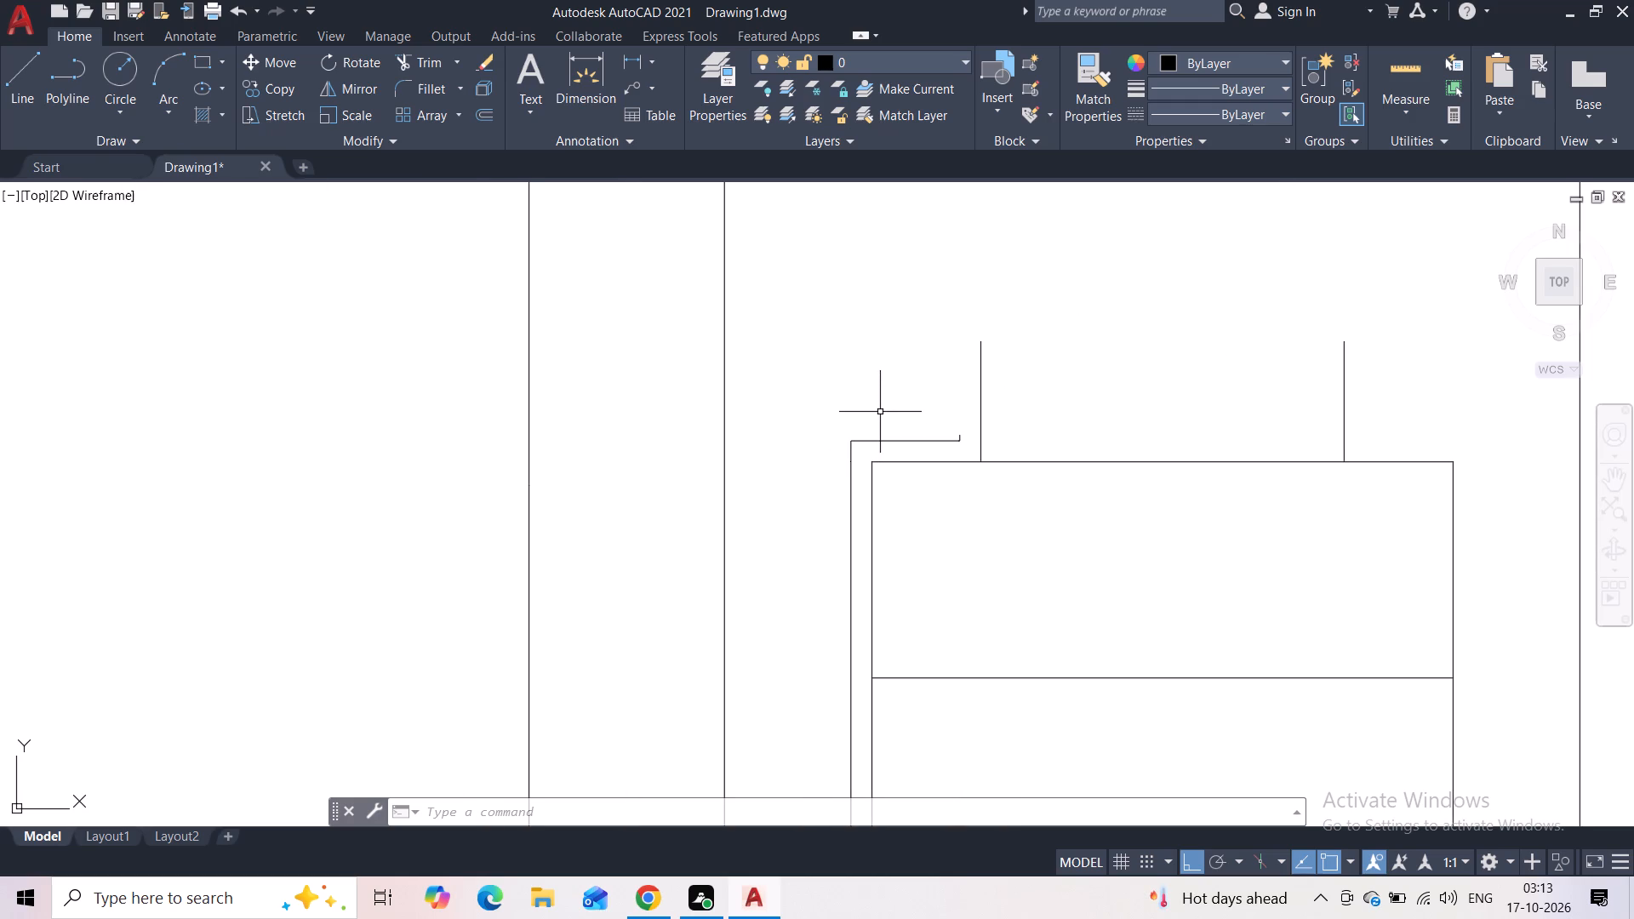
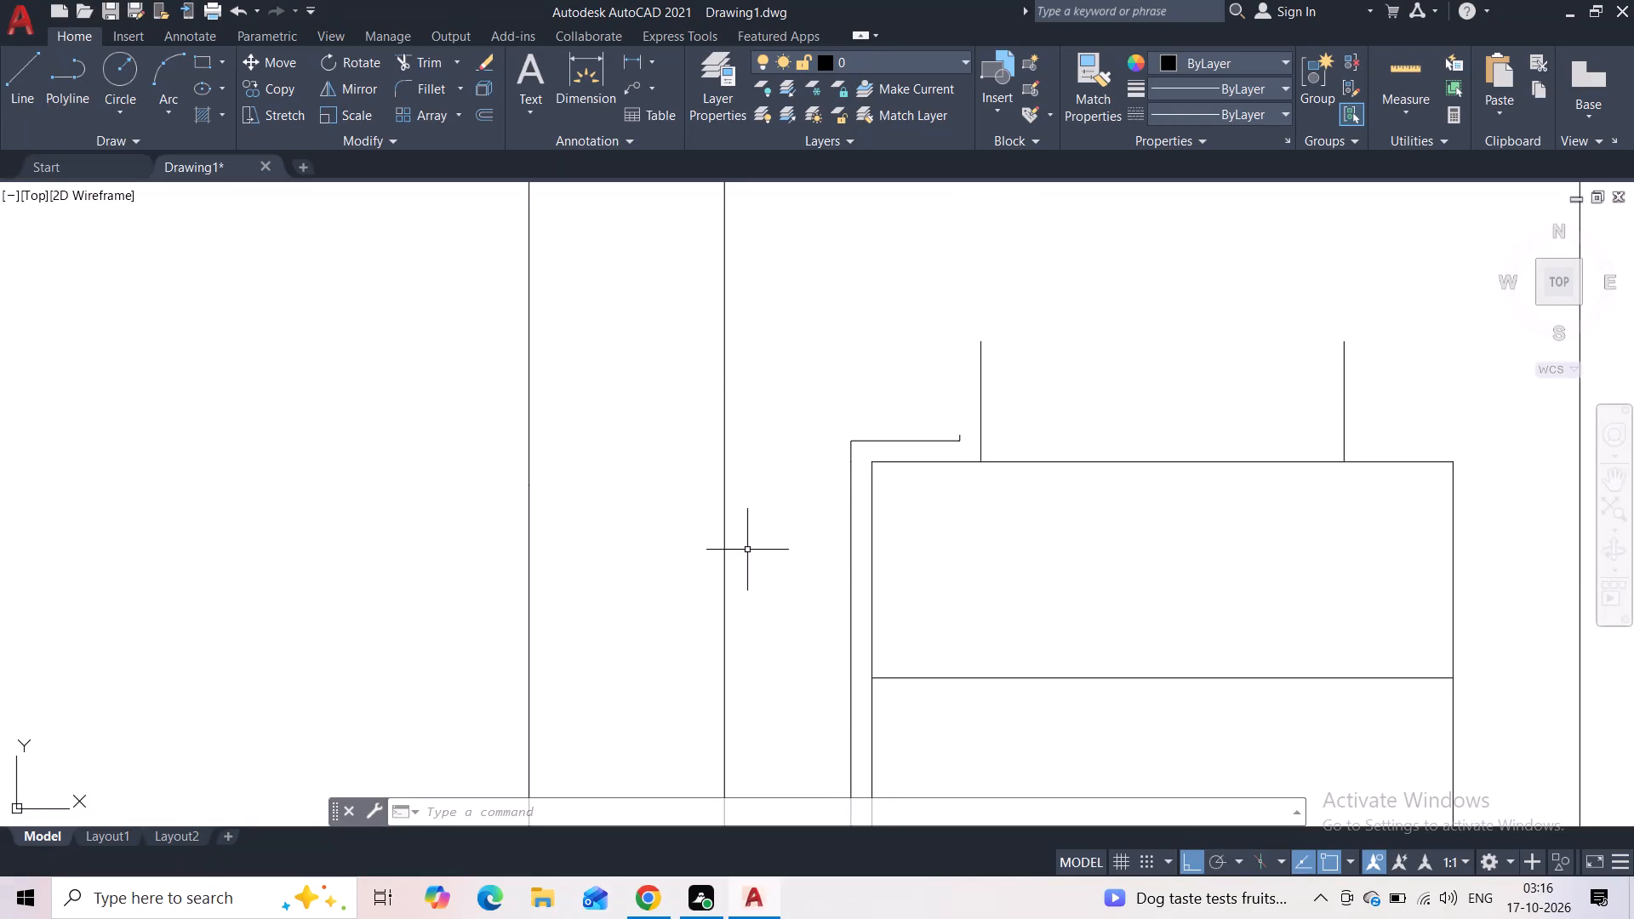
Examine the overall outline and the unfinished offset frame around the small rectangle.
{"action": "scroll", "coordinate": [904, 355], "scroll_direction": "down", "scroll_amount": 2}
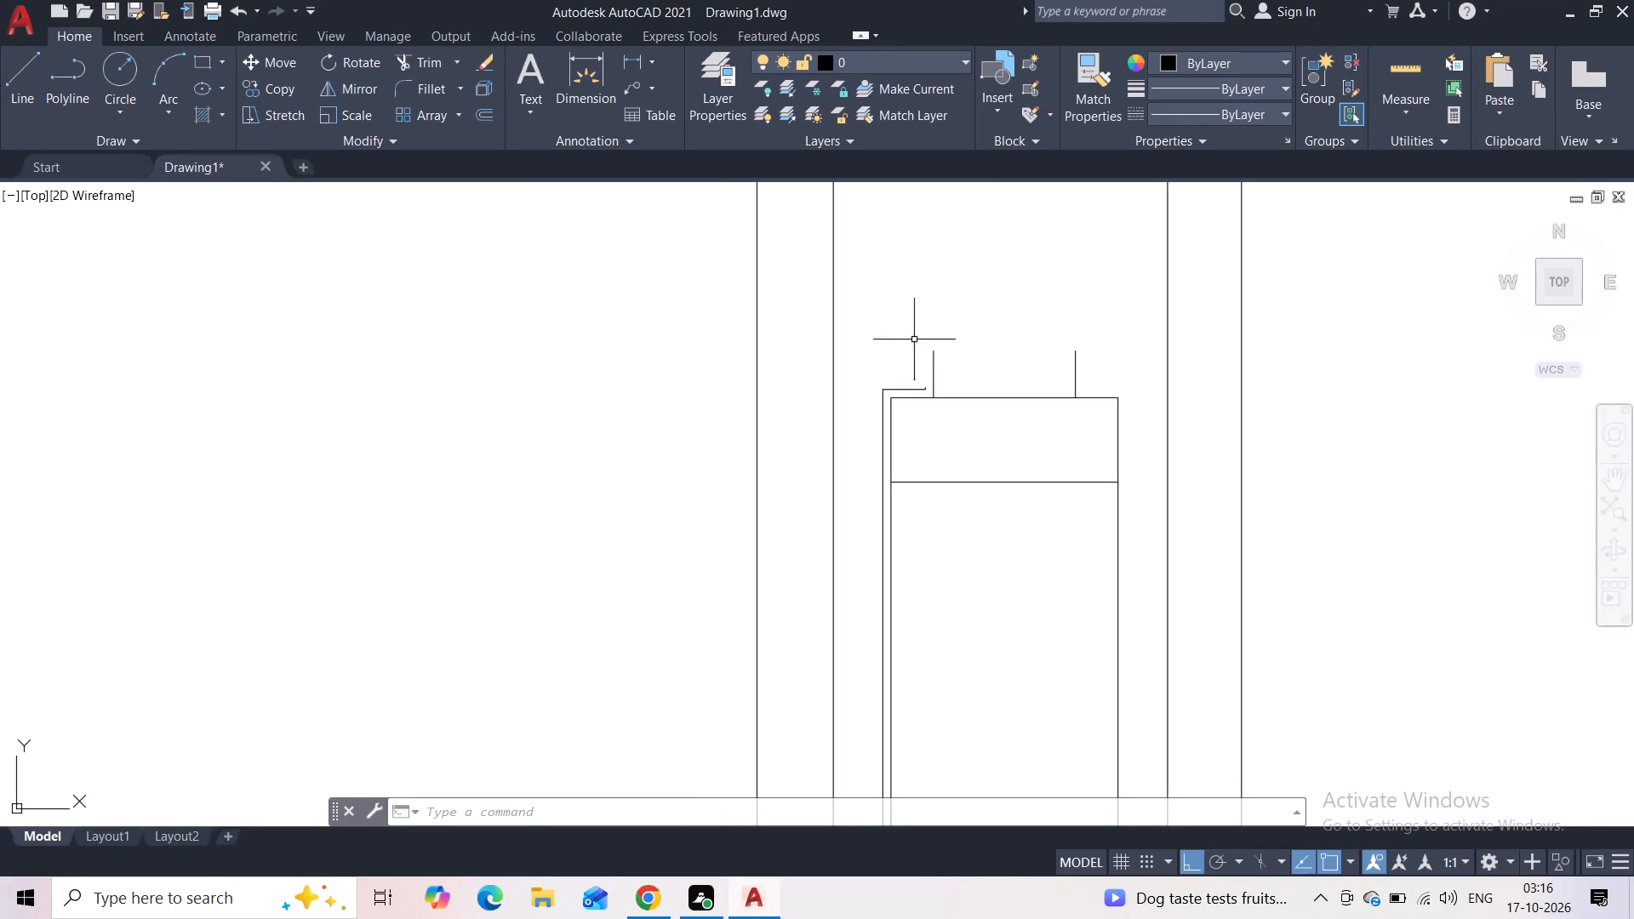
{"action": "middle_click_drag", "start_coordinate": [956, 311], "coordinate": [908, 408]}
{"action": "scroll", "coordinate": [908, 404], "scroll_direction": "down", "scroll_amount": 3}
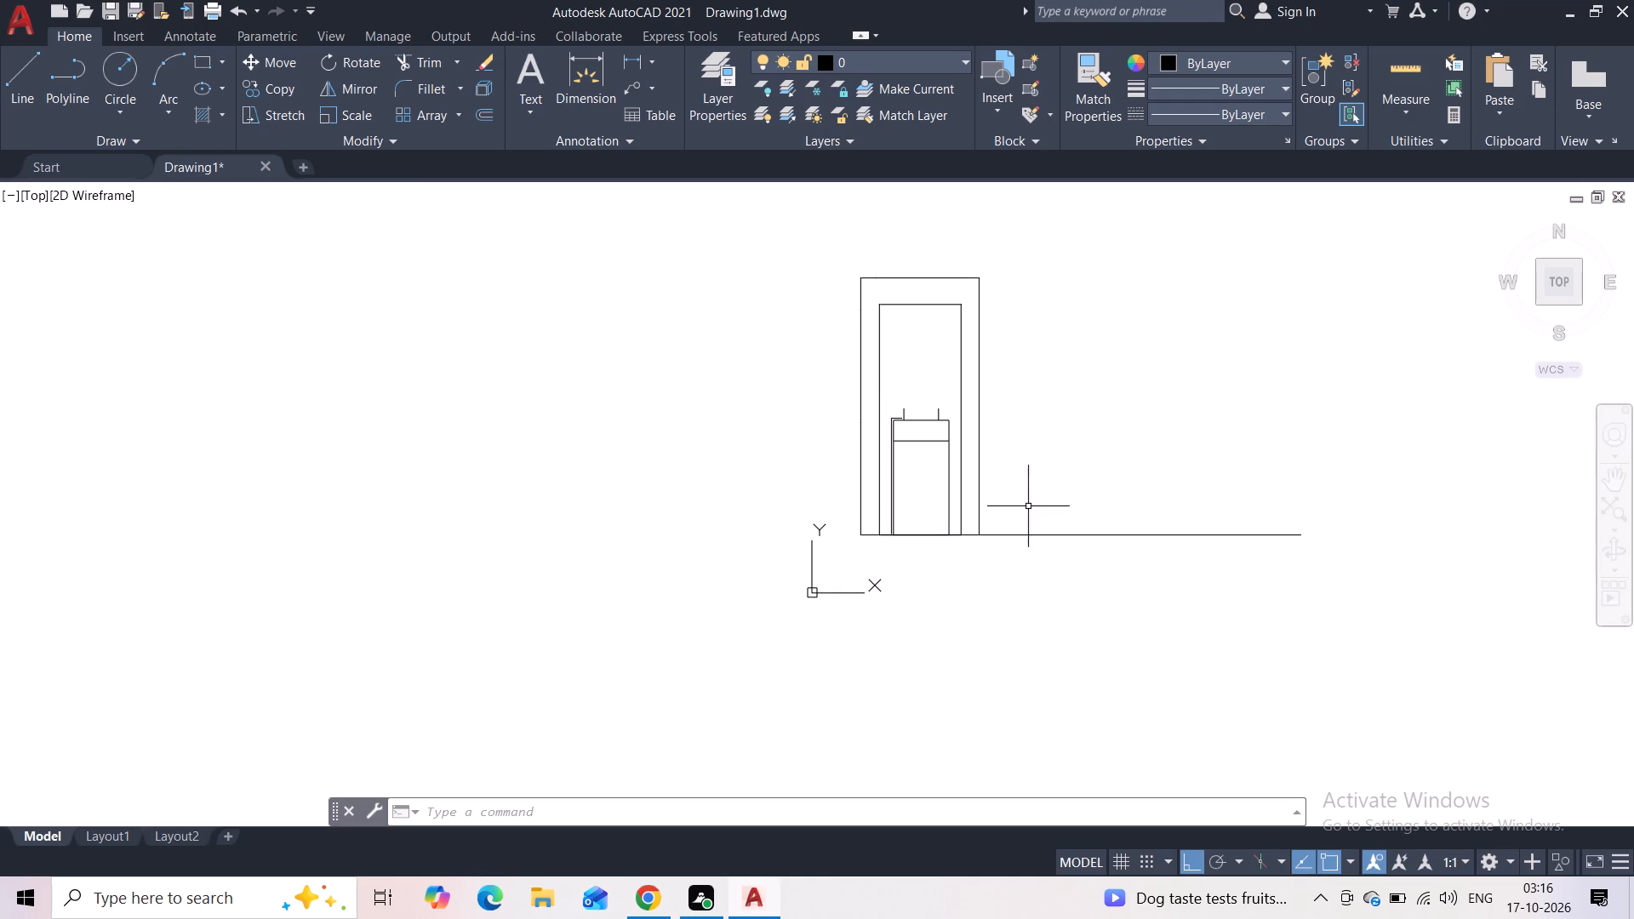
{"action": "scroll", "coordinate": [904, 429], "scroll_direction": "up", "scroll_amount": 2}
{"action": "middle_click_drag", "start_coordinate": [914, 391], "coordinate": [889, 462]}
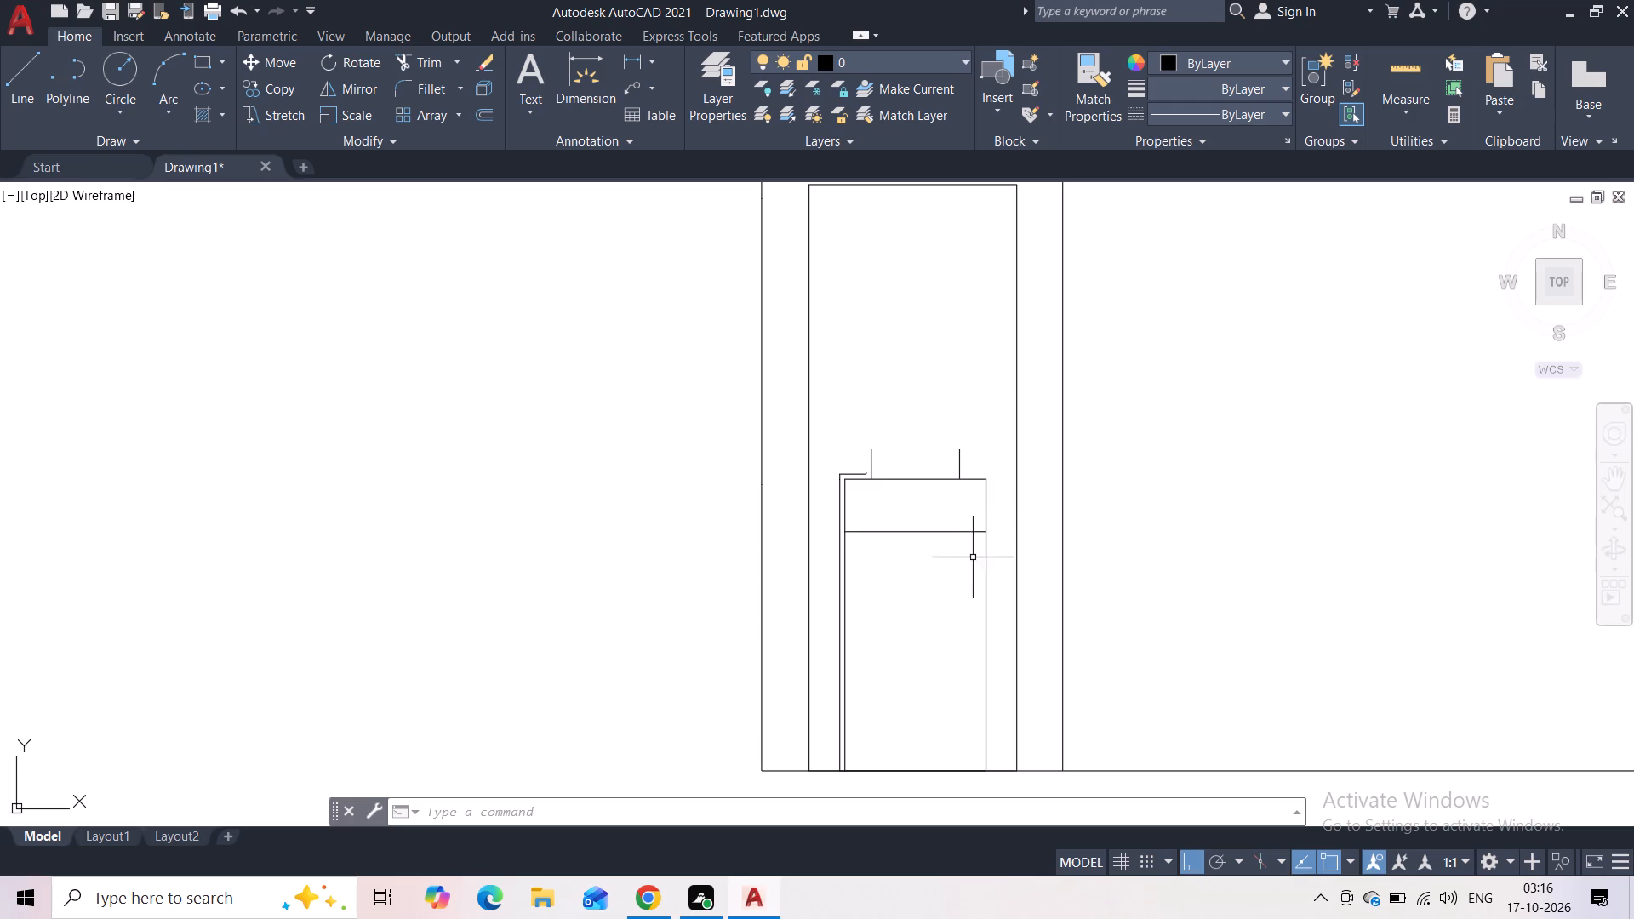
{"action": "scroll", "coordinate": [916, 474], "scroll_direction": "down", "scroll_amount": 2}
{"action": "middle_click_drag", "start_coordinate": [913, 459], "coordinate": [780, 422]}
{"action": "scroll", "coordinate": [780, 421], "scroll_direction": "up", "scroll_amount": 1}
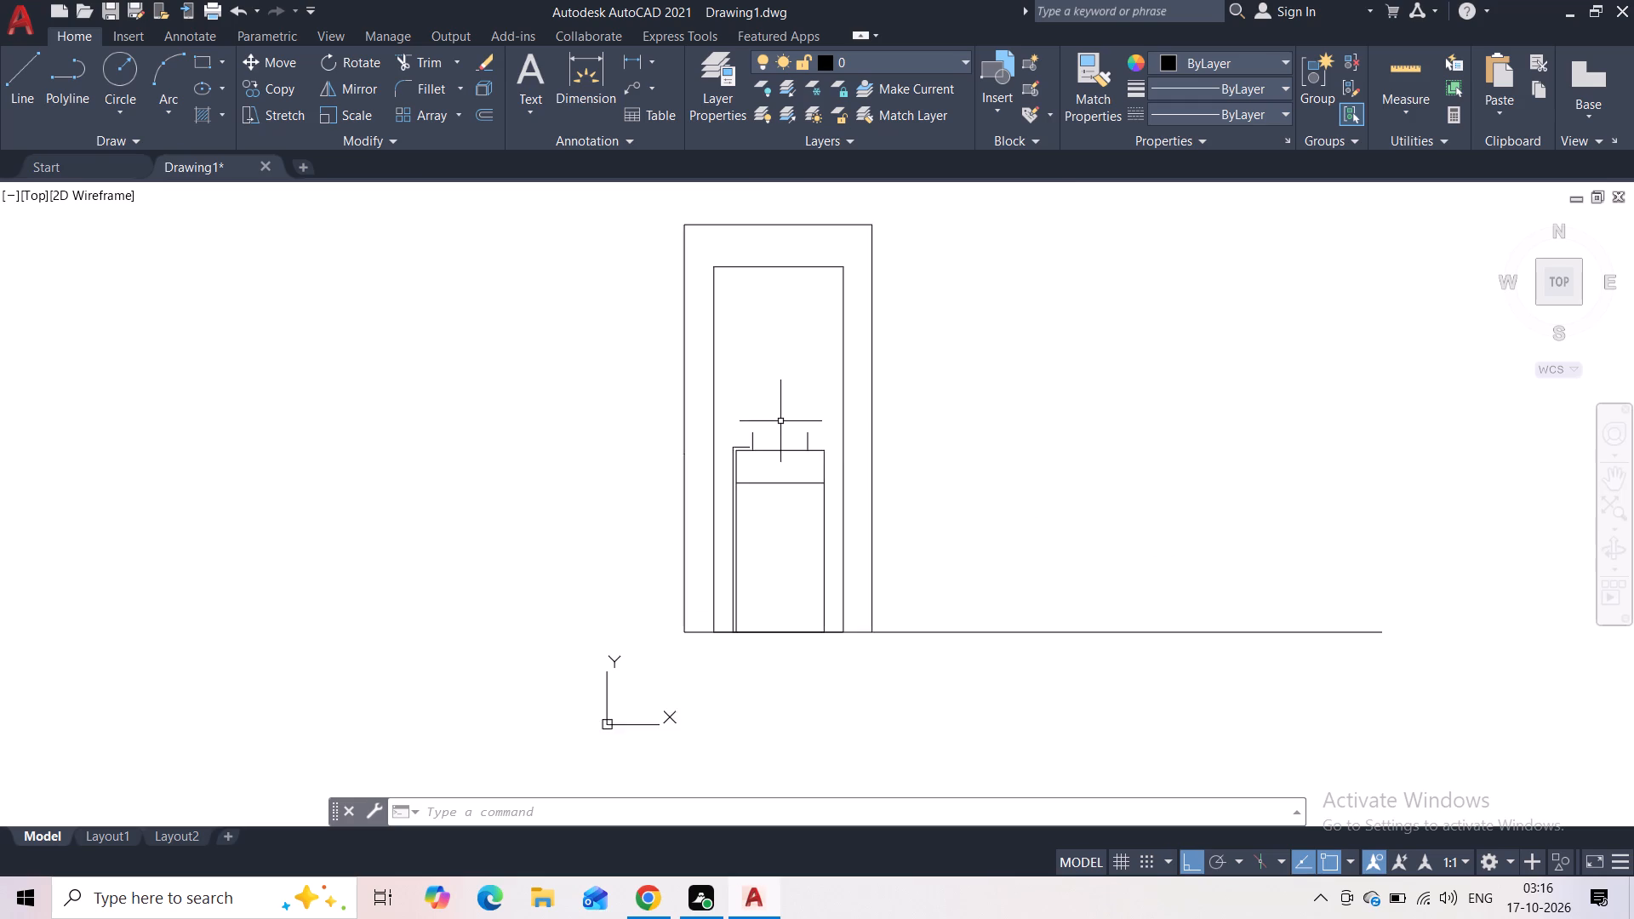
Draw a vertical line from the short vertical beside the left upright up to about the upright's top.
{"action": "scroll", "coordinate": [780, 421], "scroll_direction": "up", "scroll_amount": 1}
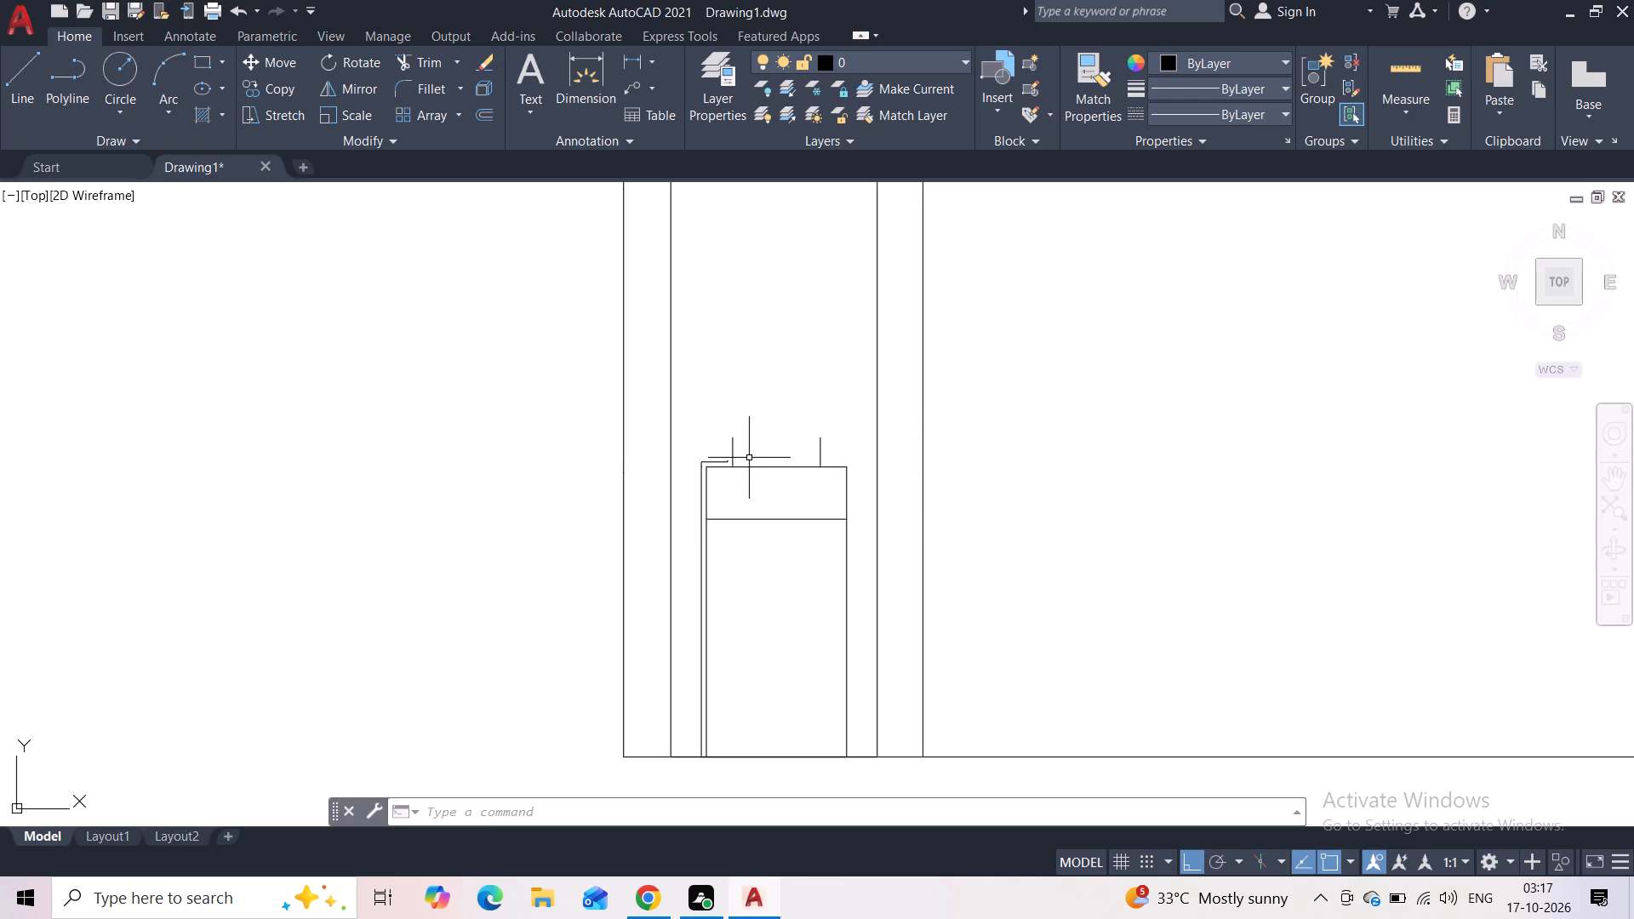
{"action": "scroll", "coordinate": [711, 449], "scroll_direction": "up", "scroll_amount": 2}
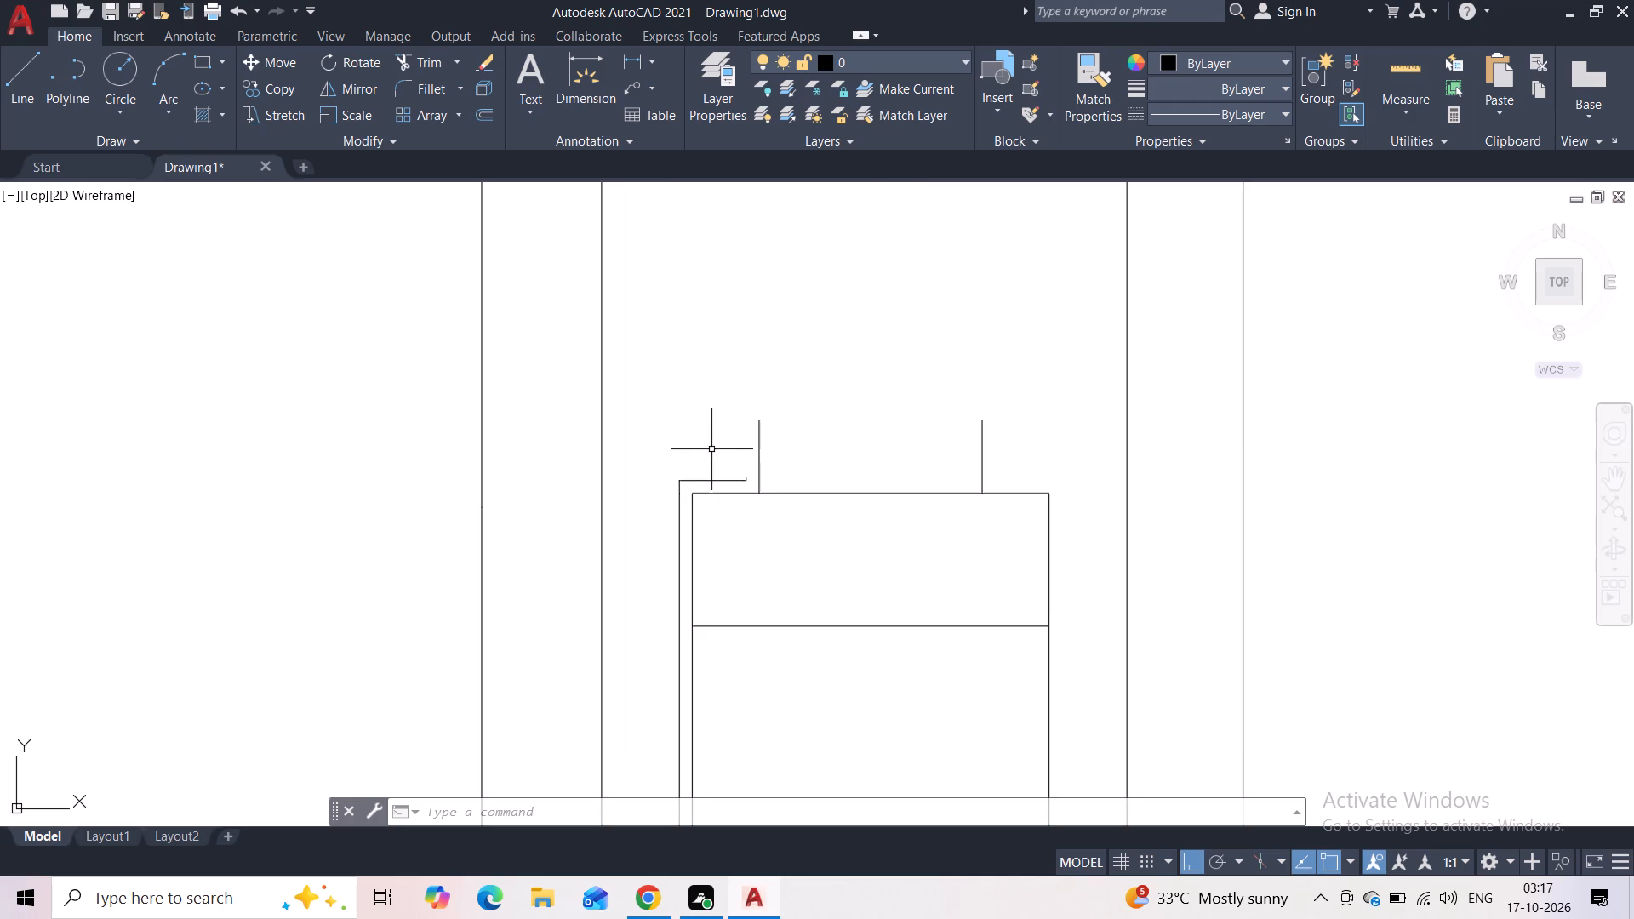
{"action": "left_click", "coordinate": [23, 101]}
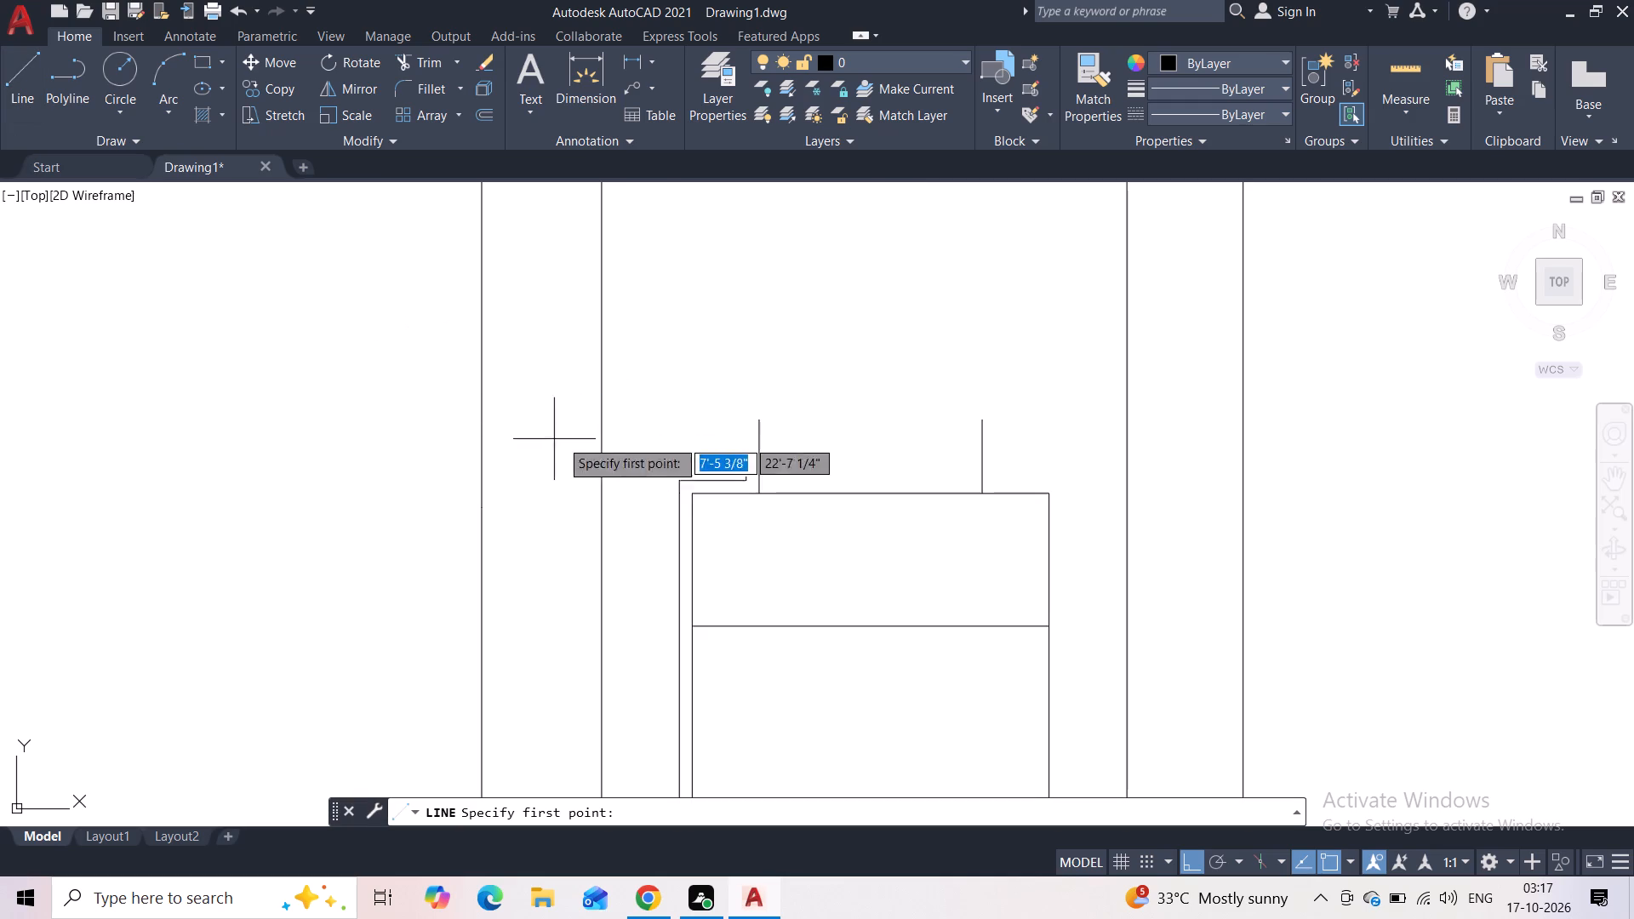
{"action": "scroll", "coordinate": [731, 476], "scroll_direction": "up", "scroll_amount": 3}
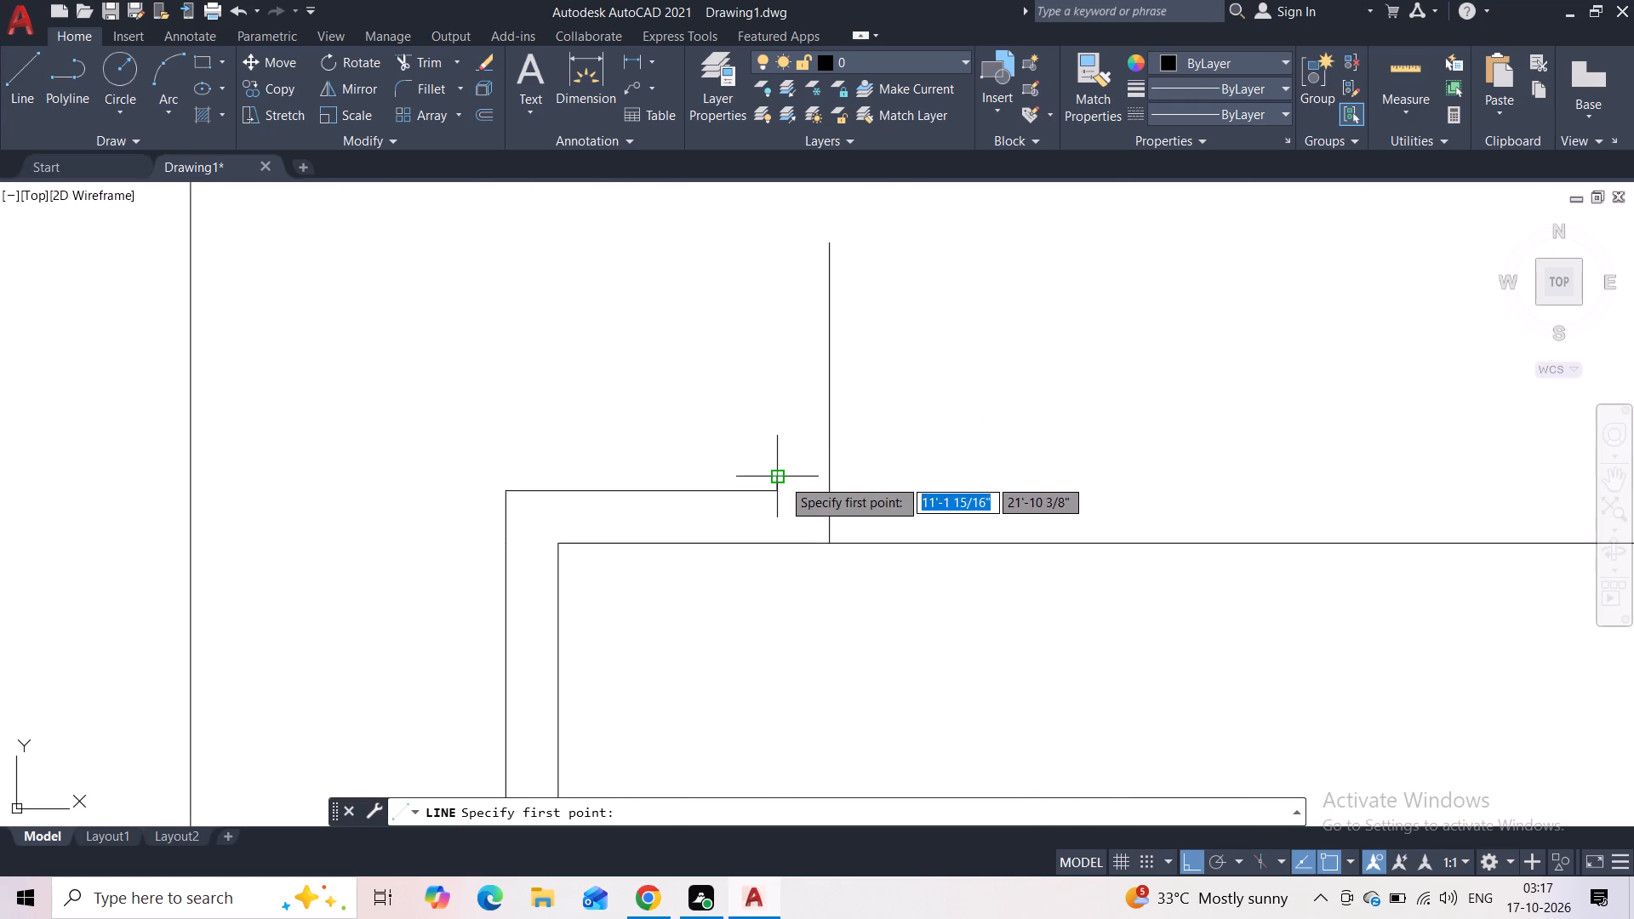
{"action": "left_click", "coordinate": [782, 478]}
{"action": "left_click", "coordinate": [760, 245]}
{"action": "key", "text": "Escape"}
{"action": "scroll", "coordinate": [934, 328], "scroll_direction": "down", "scroll_amount": 3}
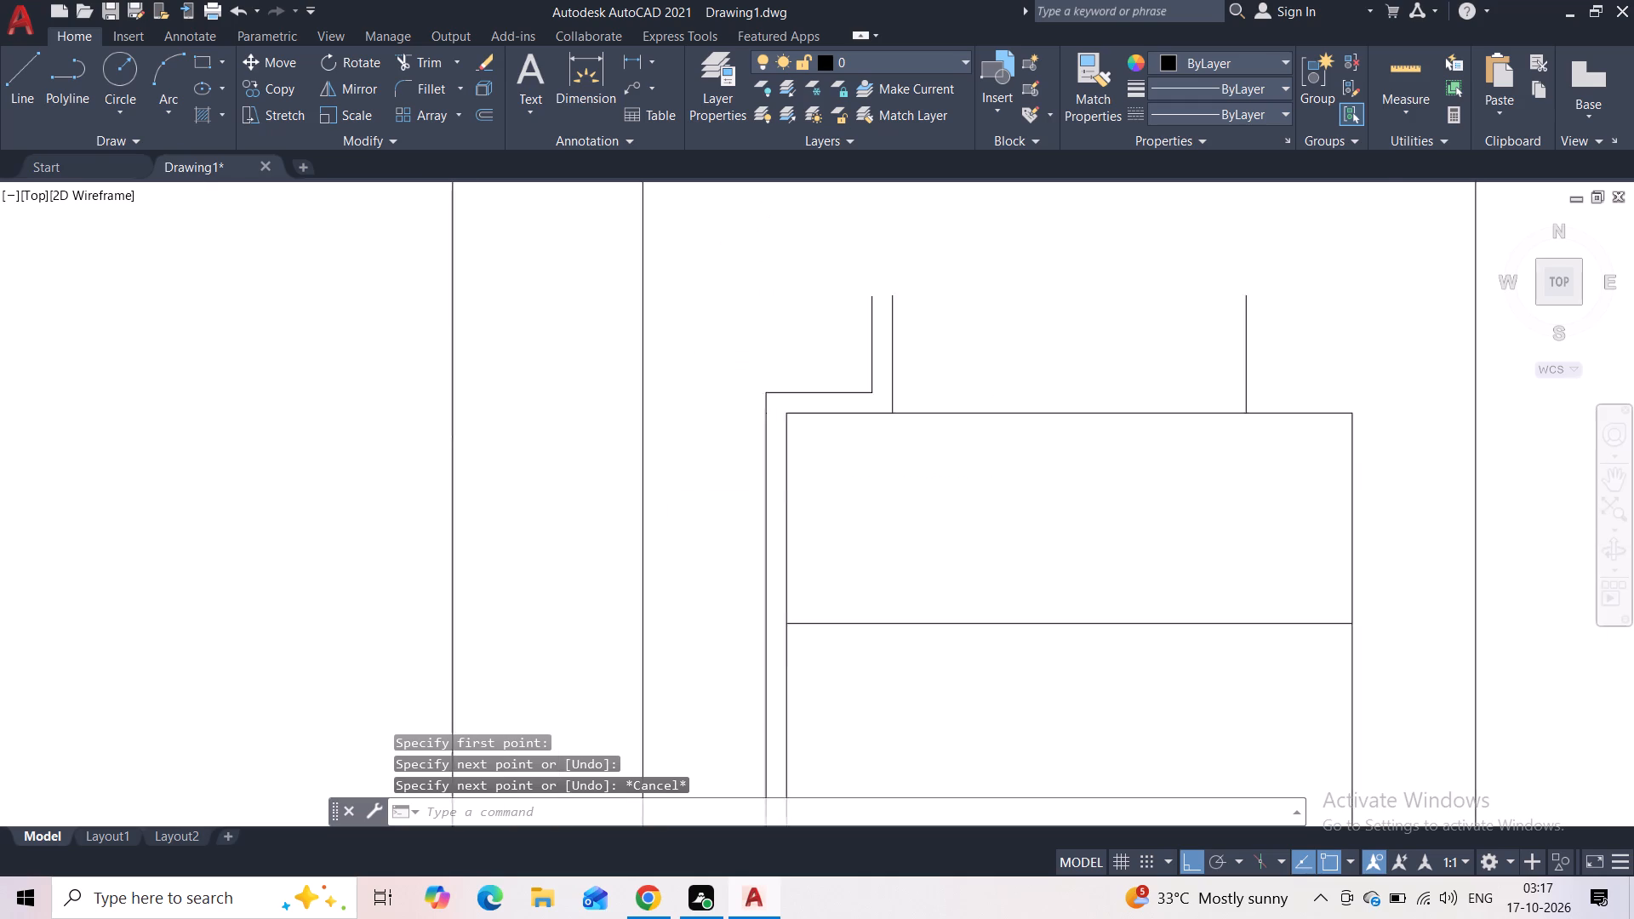
Draw a line 3" outward from the small rectangle's bottom-right corner, continuing vertically to just above the rectangle's top edge.
{"action": "middle_click_drag", "start_coordinate": [945, 336], "coordinate": [760, 378]}
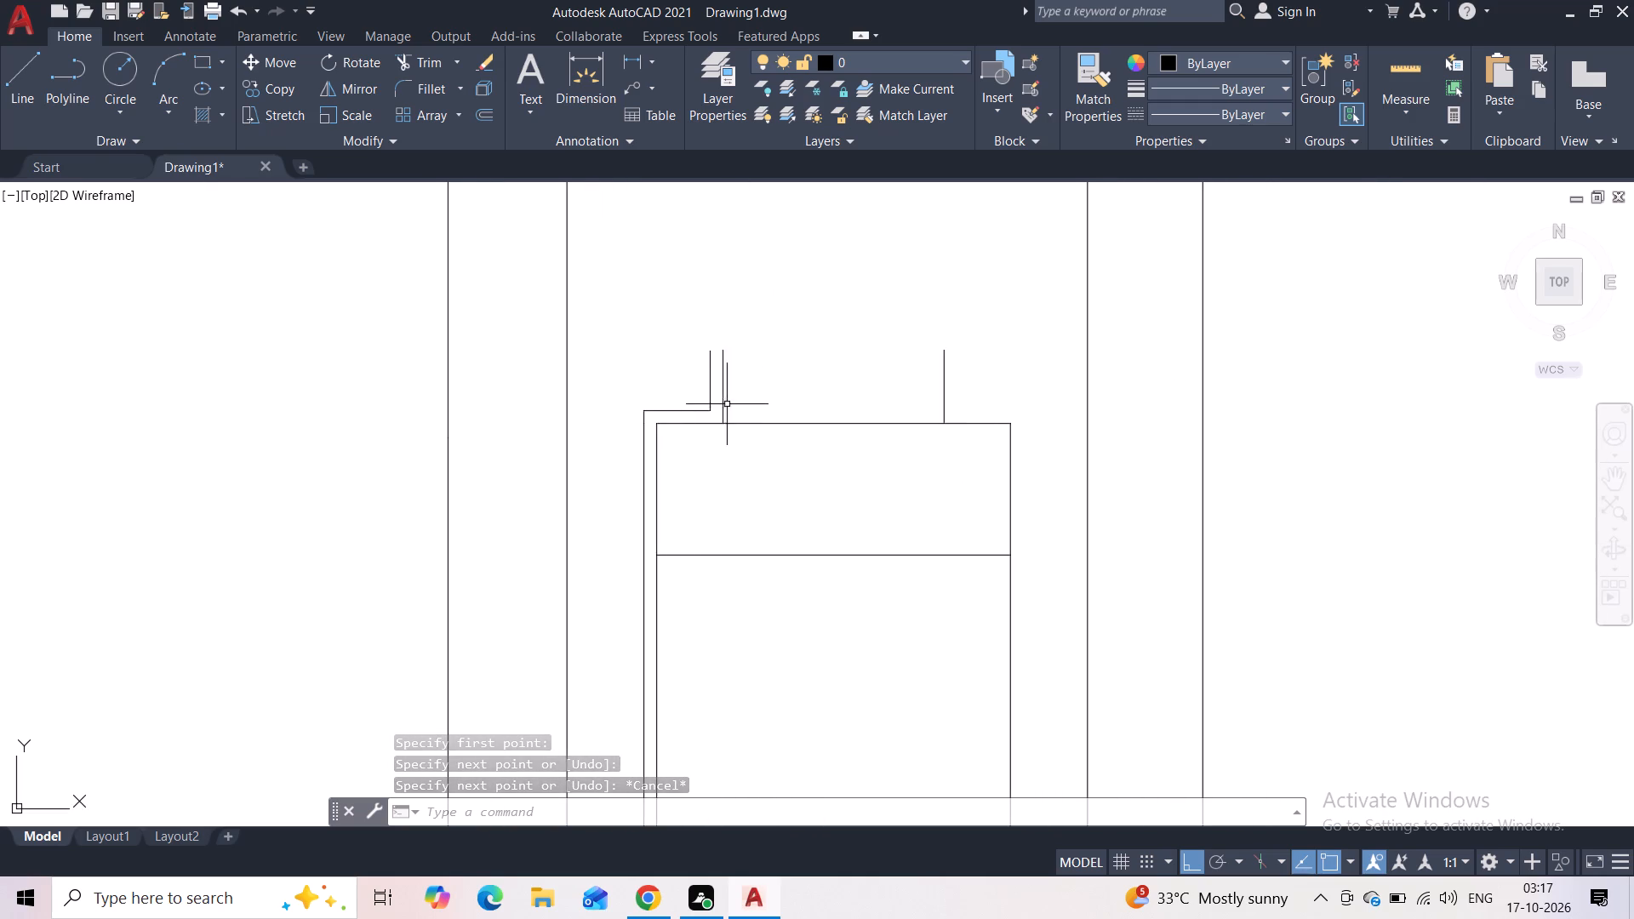
{"action": "scroll", "coordinate": [734, 400], "scroll_direction": "down", "scroll_amount": 2}
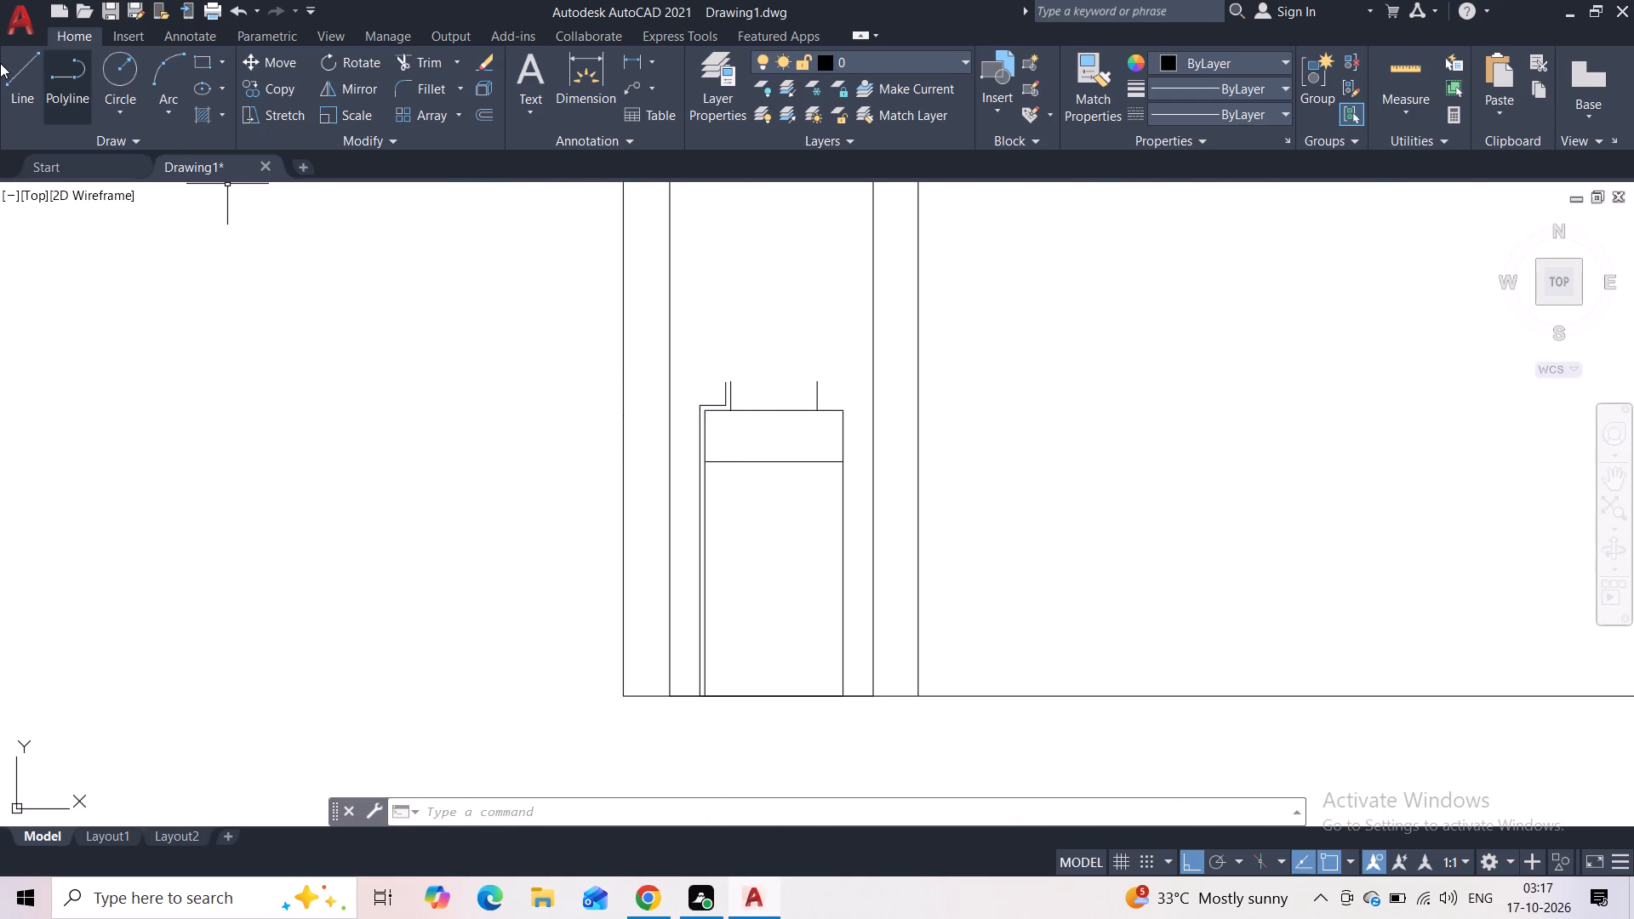
{"action": "left_click", "coordinate": [19, 79]}
{"action": "scroll", "coordinate": [848, 680], "scroll_direction": "up", "scroll_amount": 2}
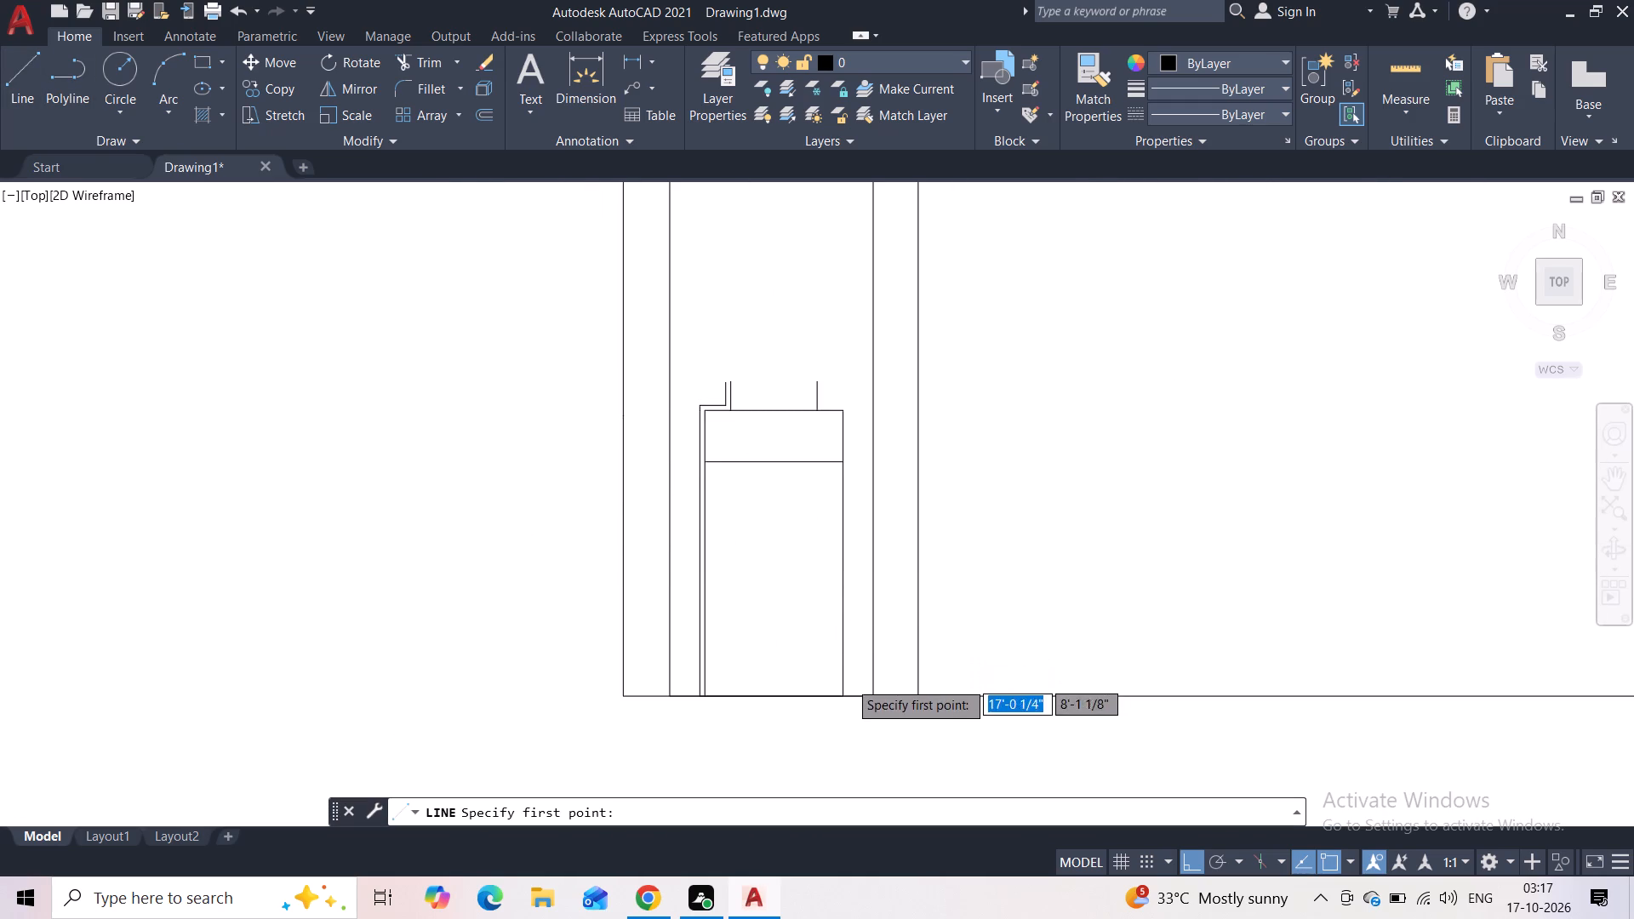
{"action": "scroll", "coordinate": [848, 681], "scroll_direction": "up", "scroll_amount": 2}
{"action": "left_click", "coordinate": [790, 785]}
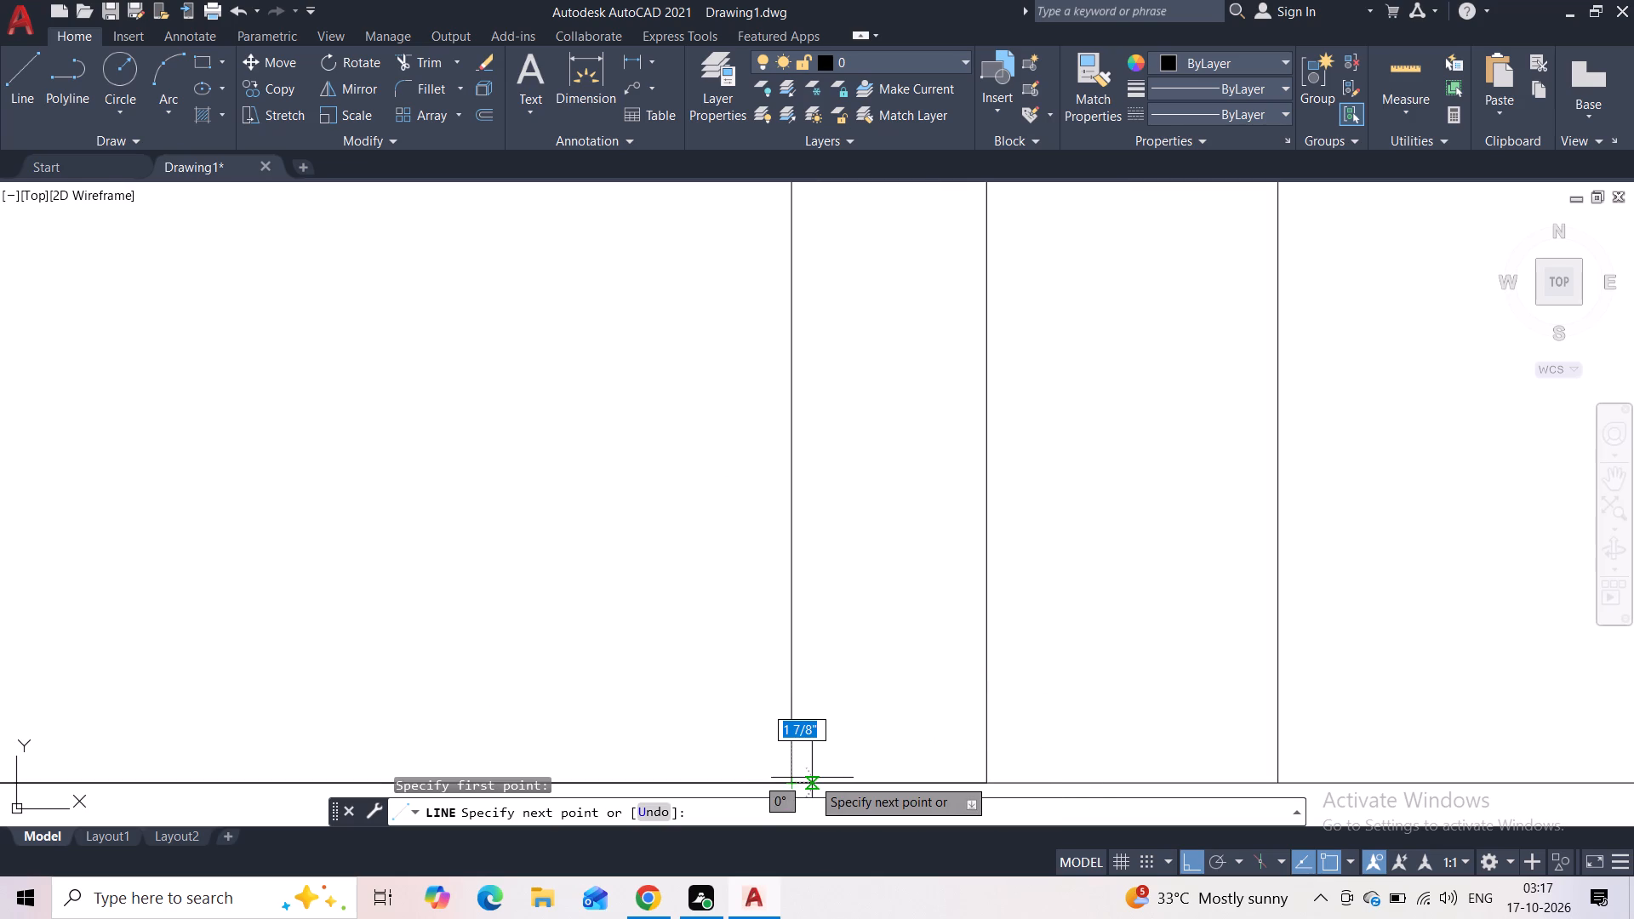
{"action": "key", "text": "3"}
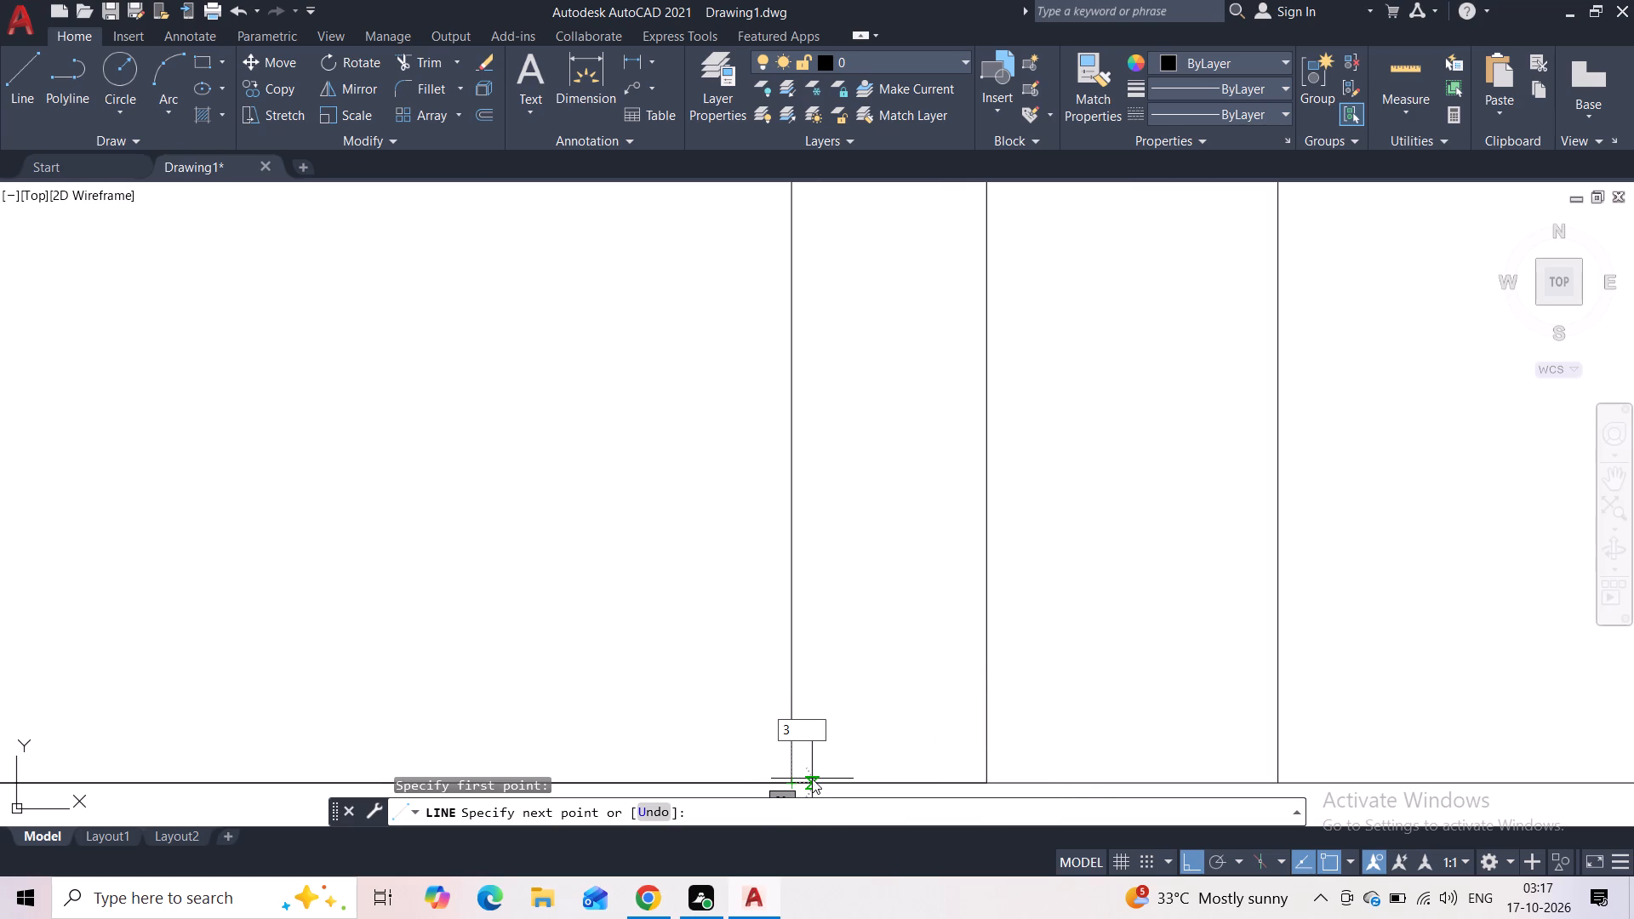
{"action": "key", "text": "apostrophe"}
{"action": "key", "text": "BackSpace"}
{"action": "key", "text": "shift+quotedbl"}
{"action": "key", "text": "Return"}
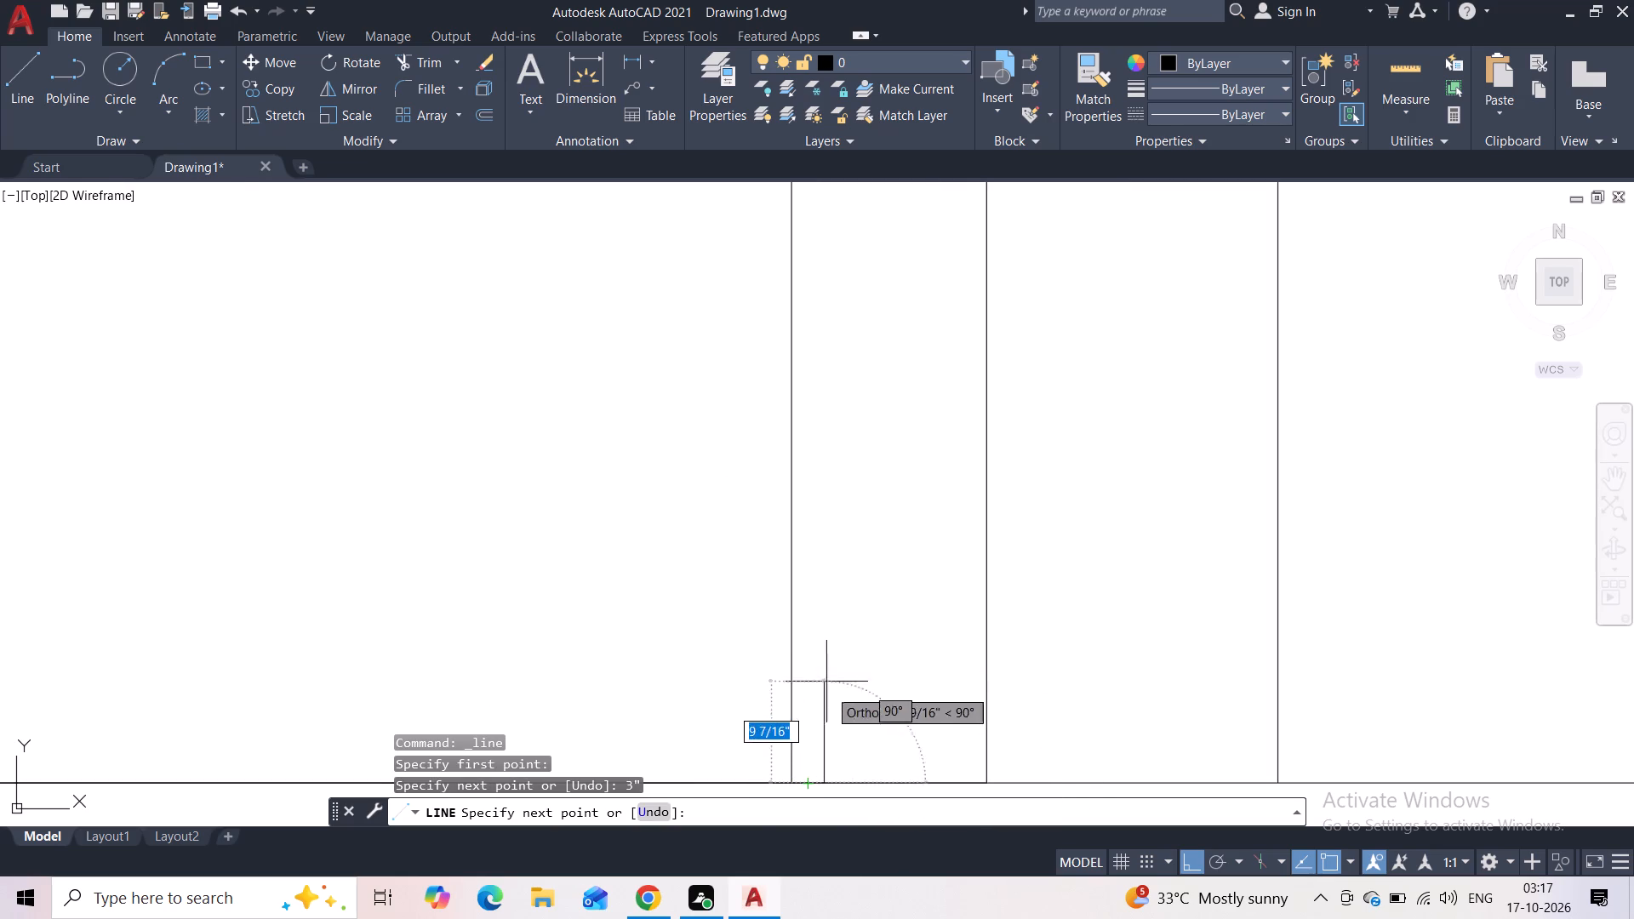
{"action": "scroll", "coordinate": [821, 629], "scroll_direction": "down", "scroll_amount": 3}
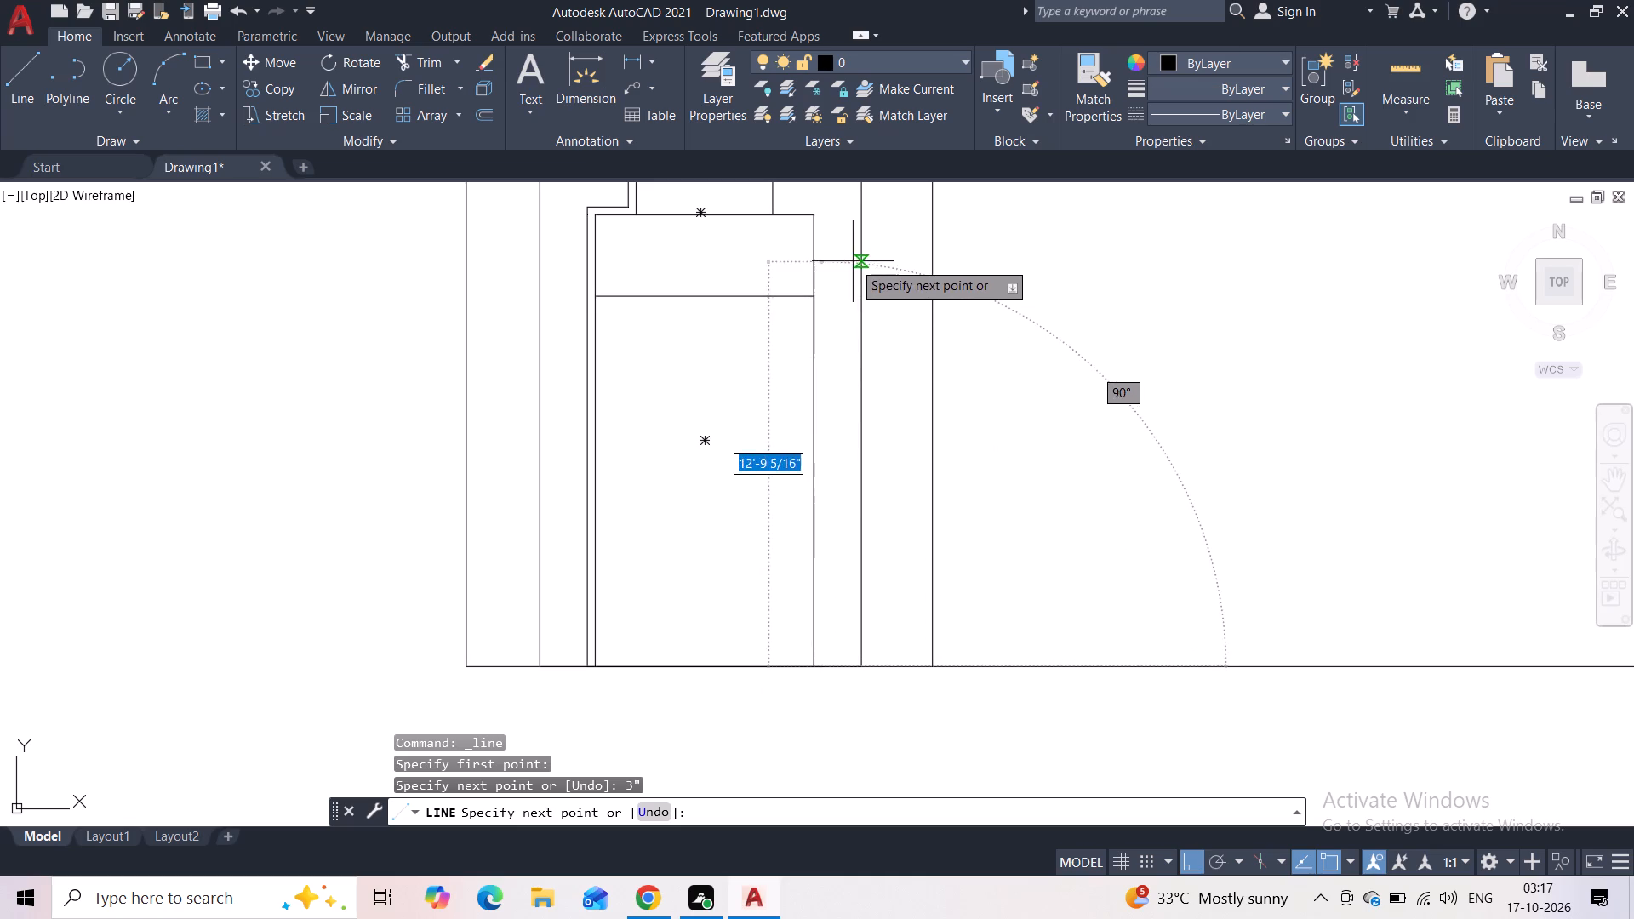
{"action": "middle_click_drag", "start_coordinate": [839, 216], "coordinate": [836, 382]}
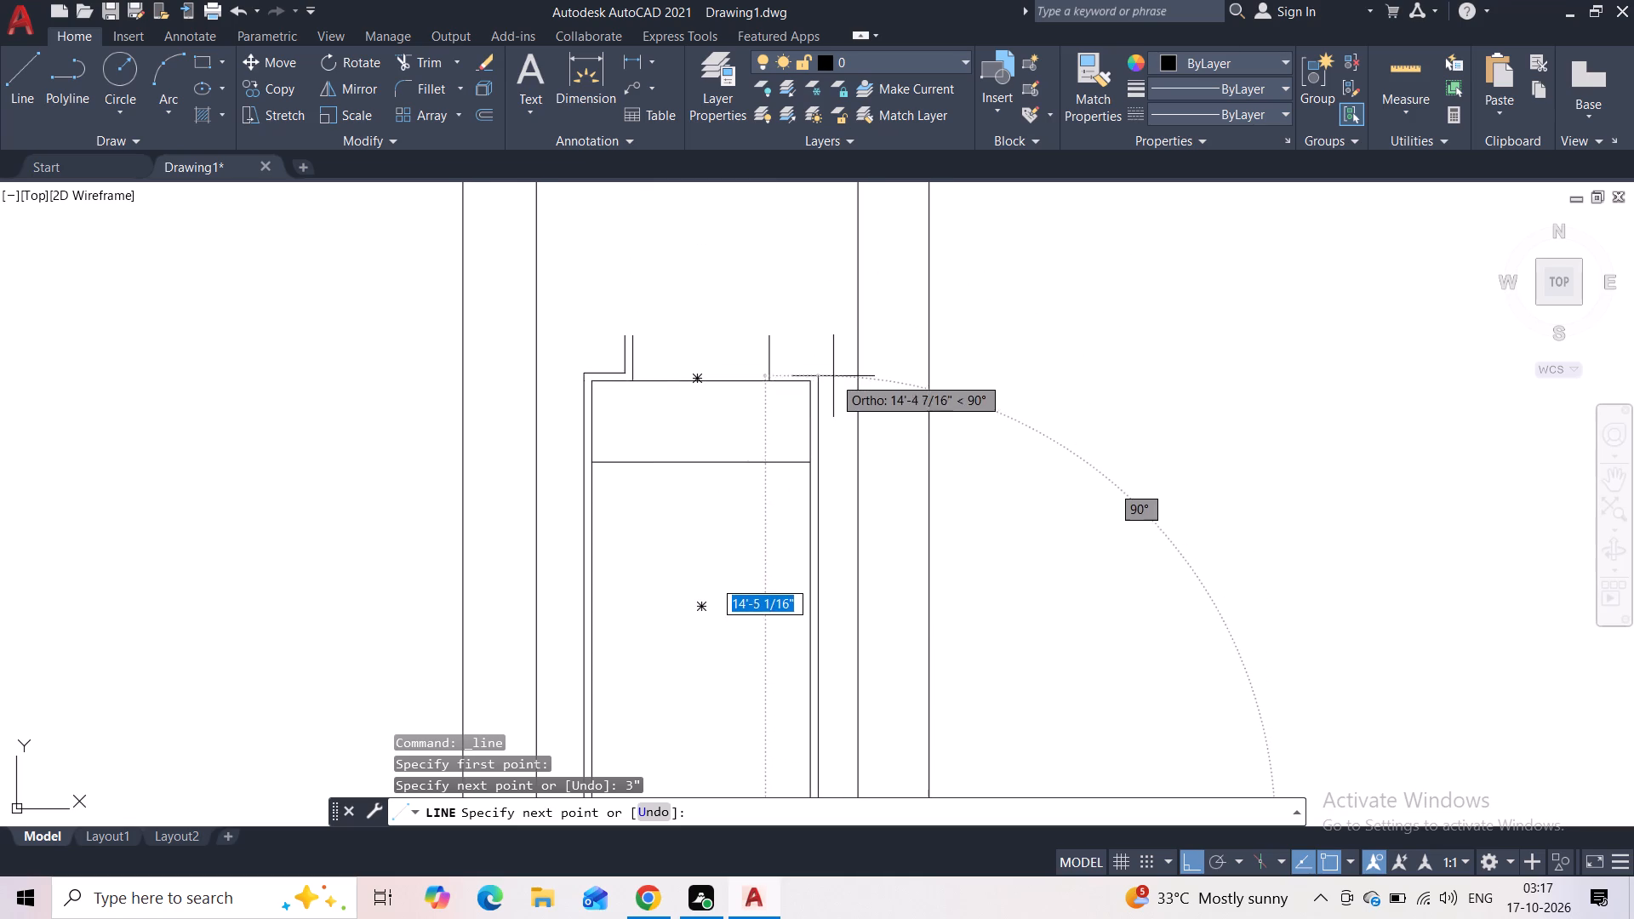
{"action": "left_click", "coordinate": [831, 369]}
{"action": "key", "text": "Escape"}
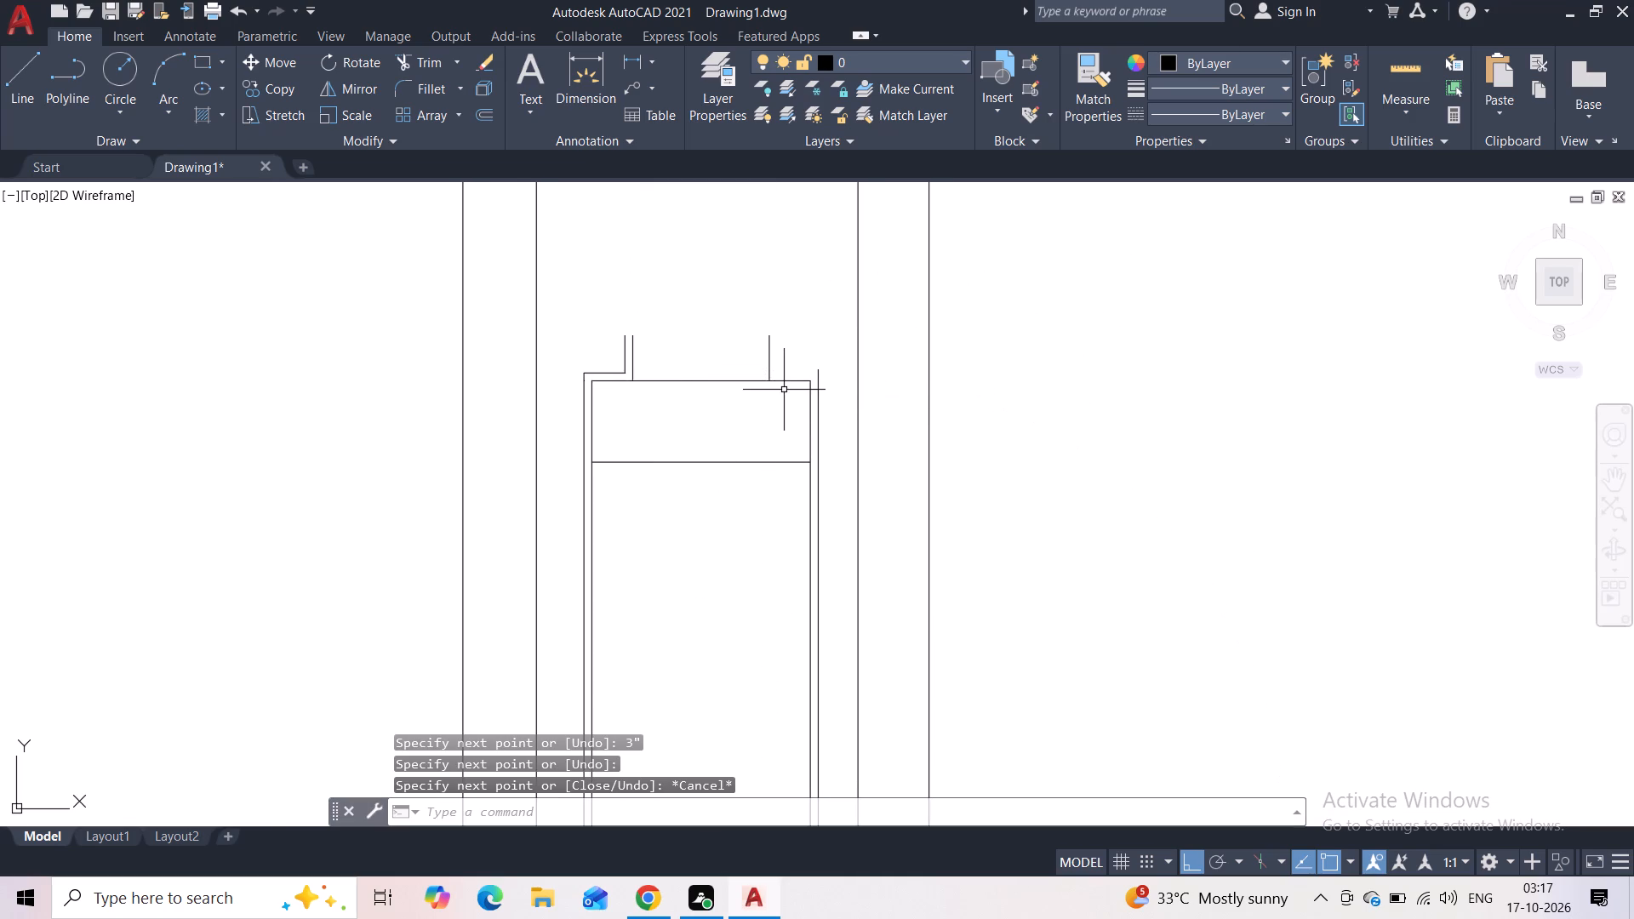
Draw two 3" helper lines: one vertical up from the small rectangle's top edge, one horizontal outward from the right upright.
{"action": "scroll", "coordinate": [780, 383], "scroll_direction": "up", "scroll_amount": 4}
{"action": "key", "text": "space"}
{"action": "left_click", "coordinate": [781, 363]}
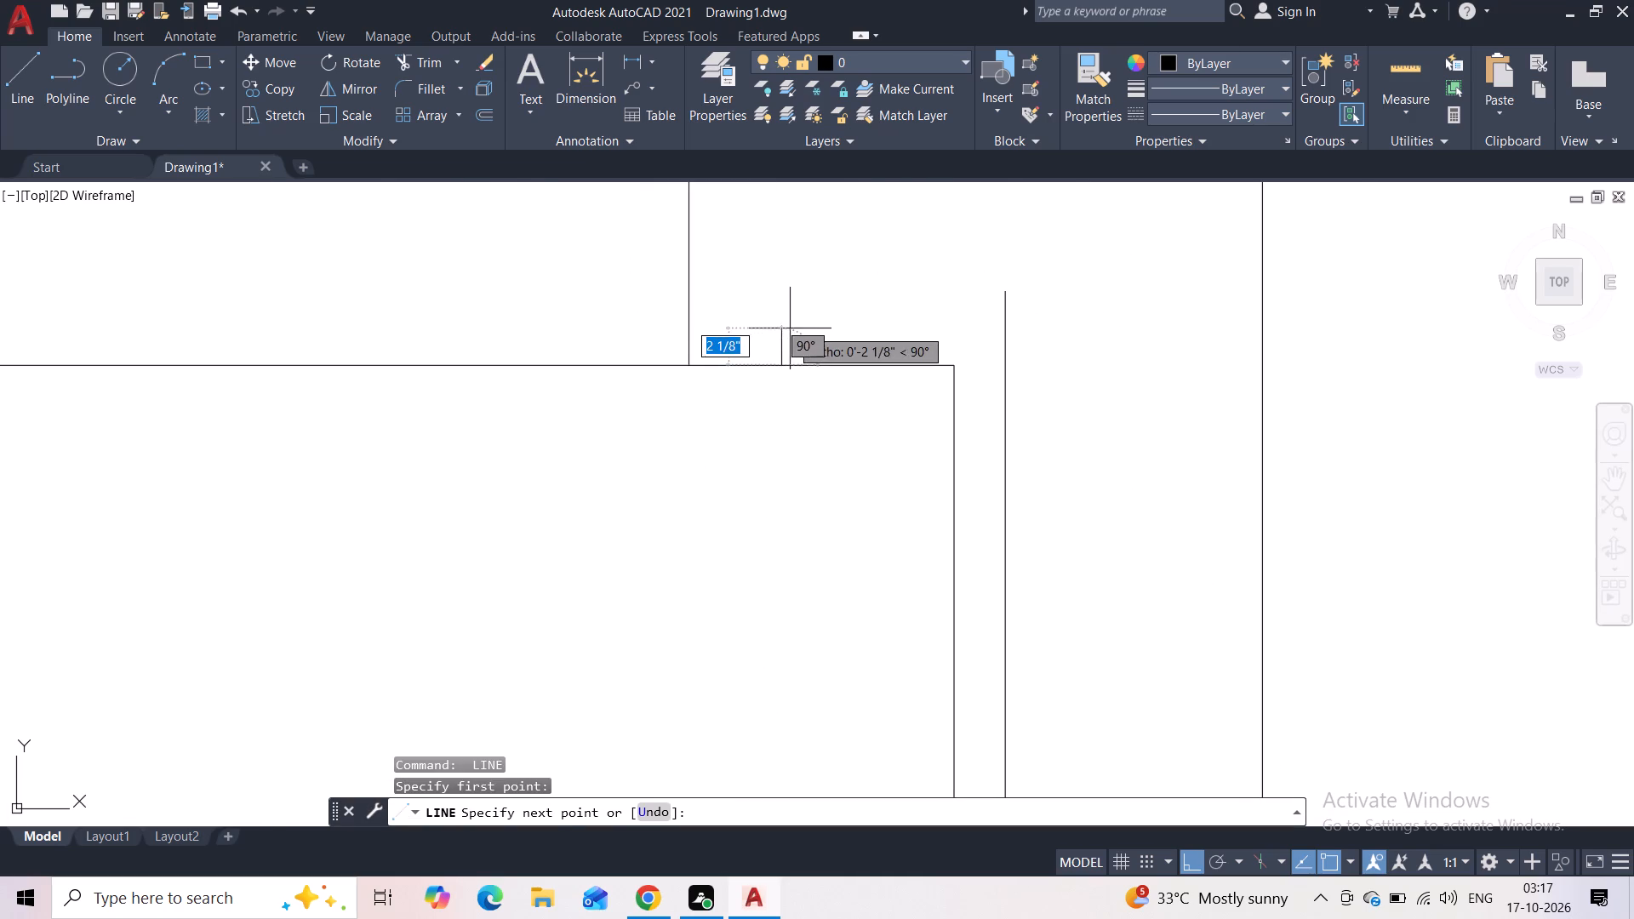
{"action": "type", "text": "3\""}
{"action": "key", "text": "Return"}
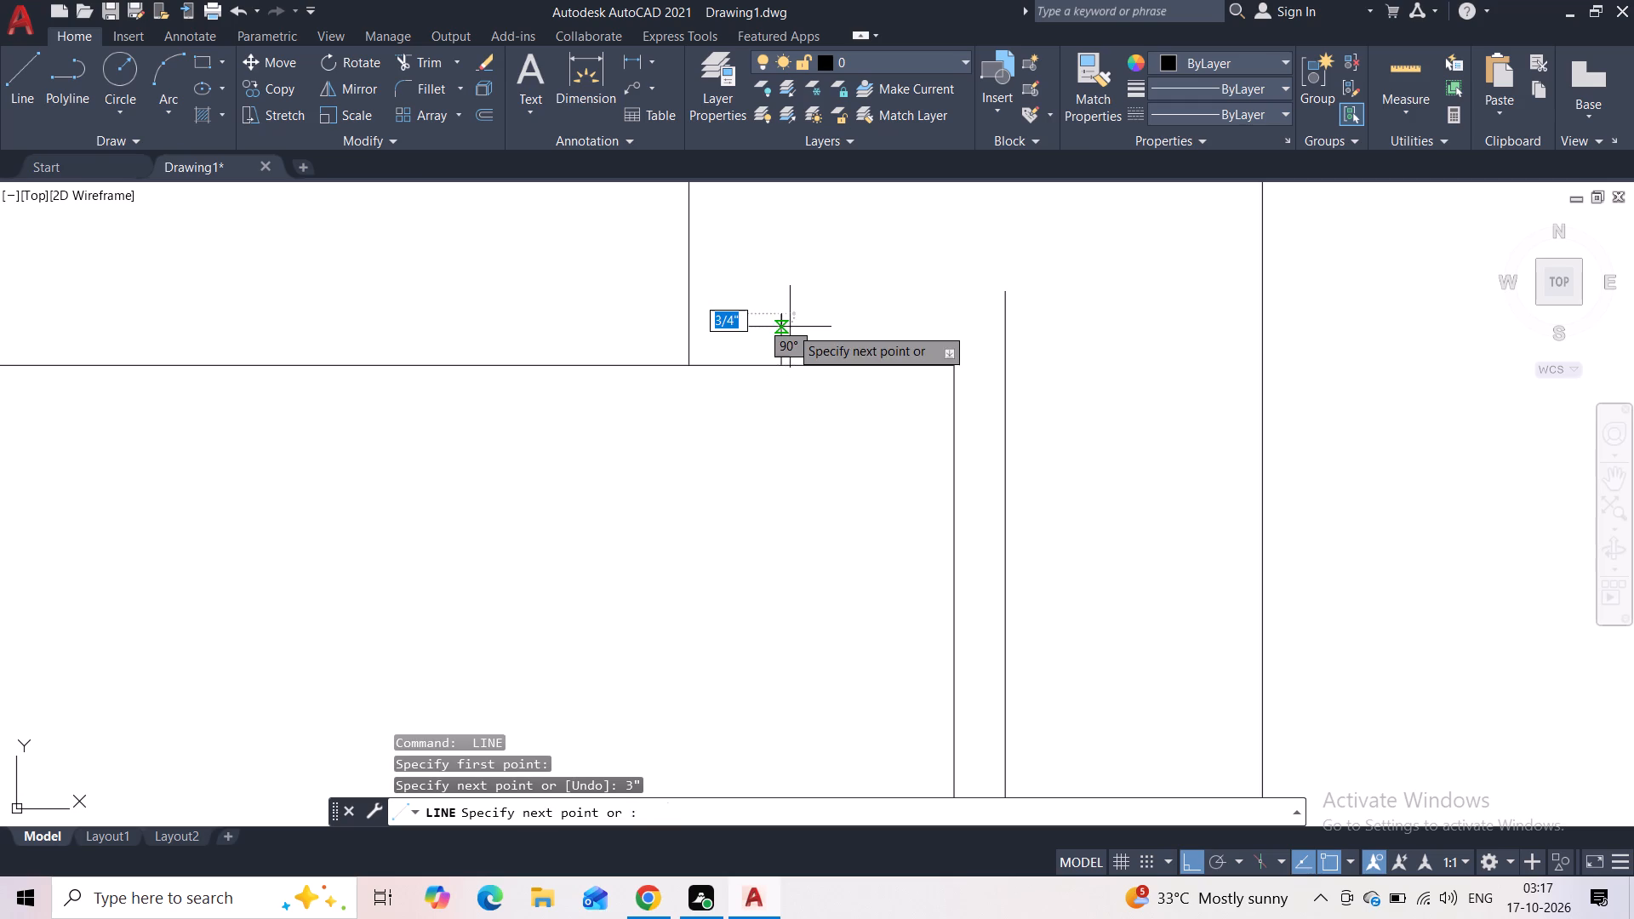
{"action": "key", "text": "Escape"}
{"action": "key", "text": "space"}
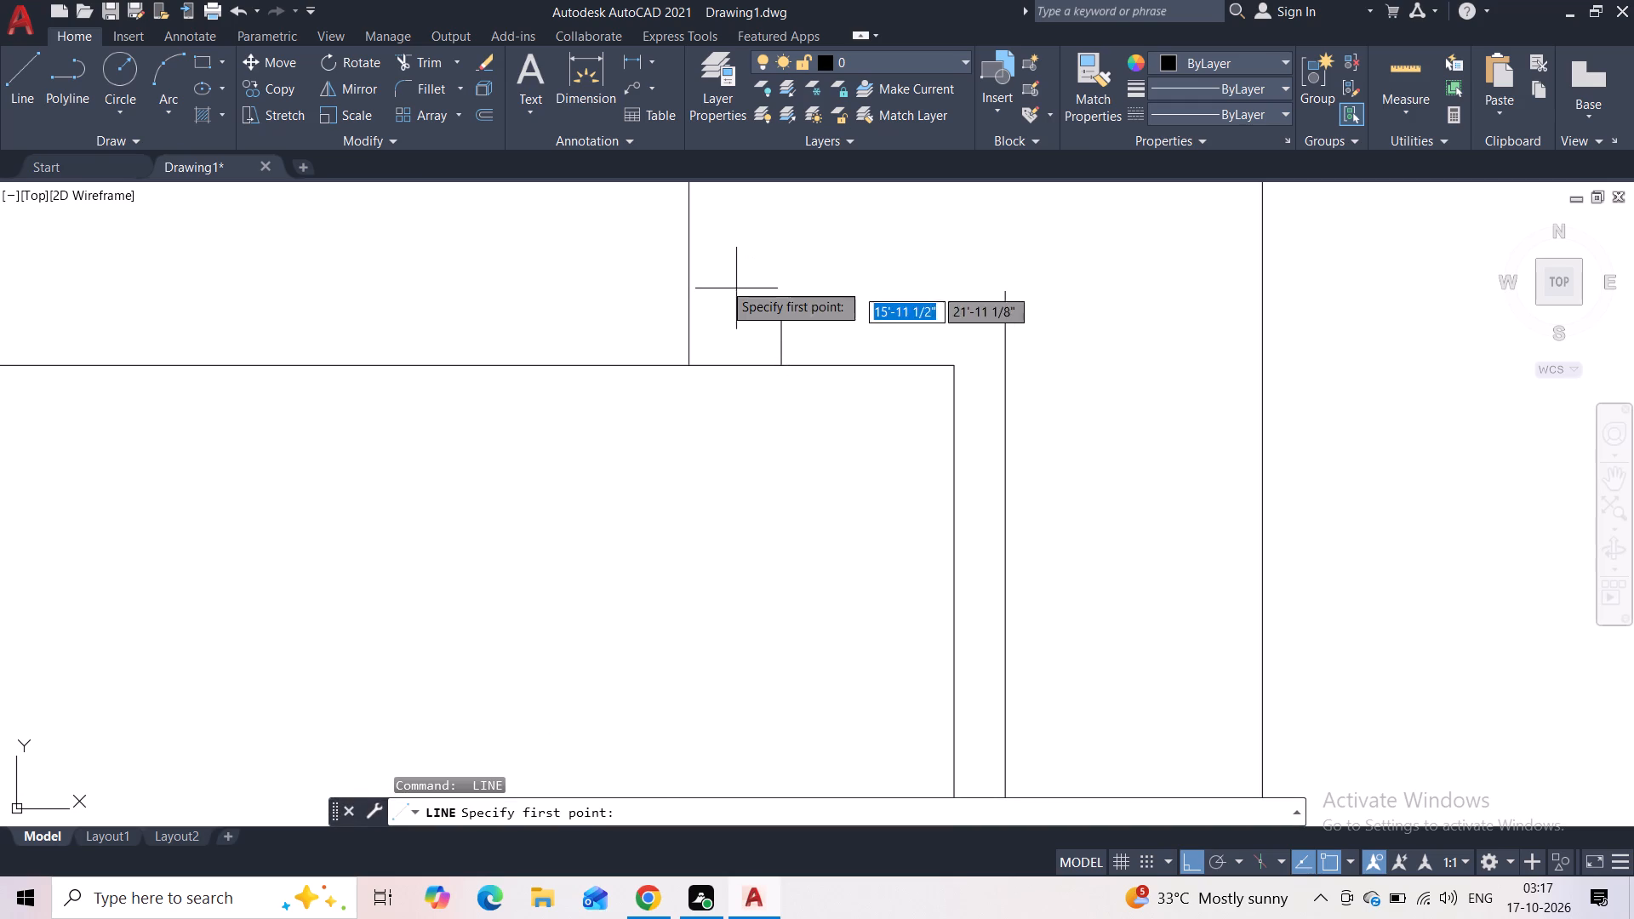
{"action": "left_click", "coordinate": [694, 276]}
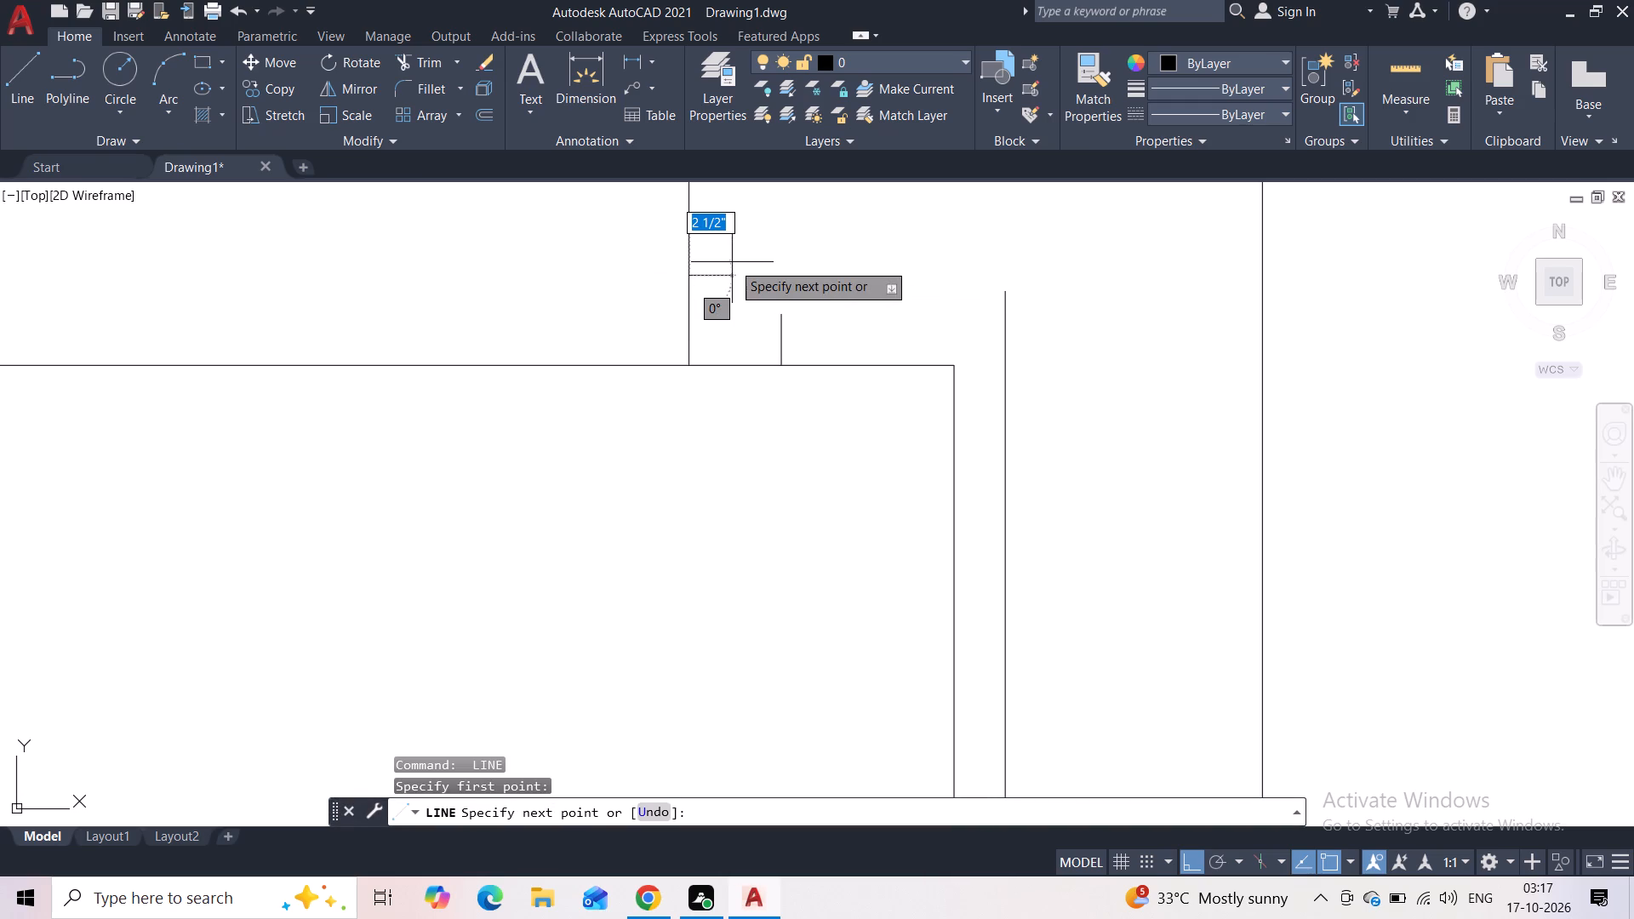
{"action": "type", "text": "3\""}
{"action": "key", "text": "Return"}
{"action": "key", "text": "Escape"}
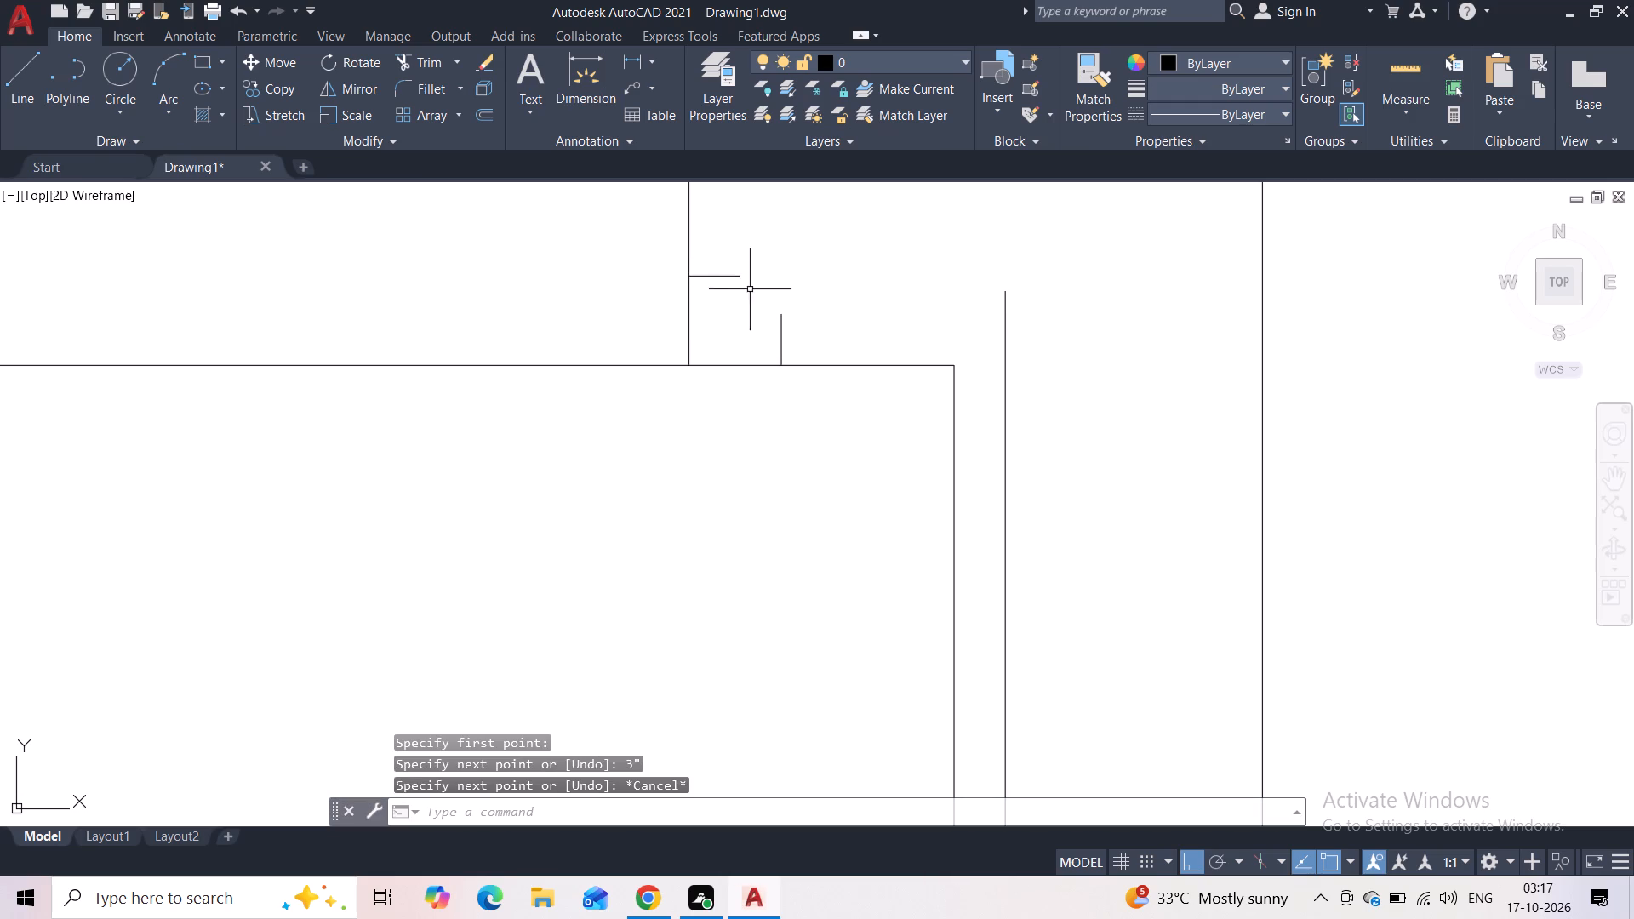
Draw the frame's step from its right vertical across, 3" above the rectangle, then up beside the right upright to about its top.
{"action": "key", "text": "space"}
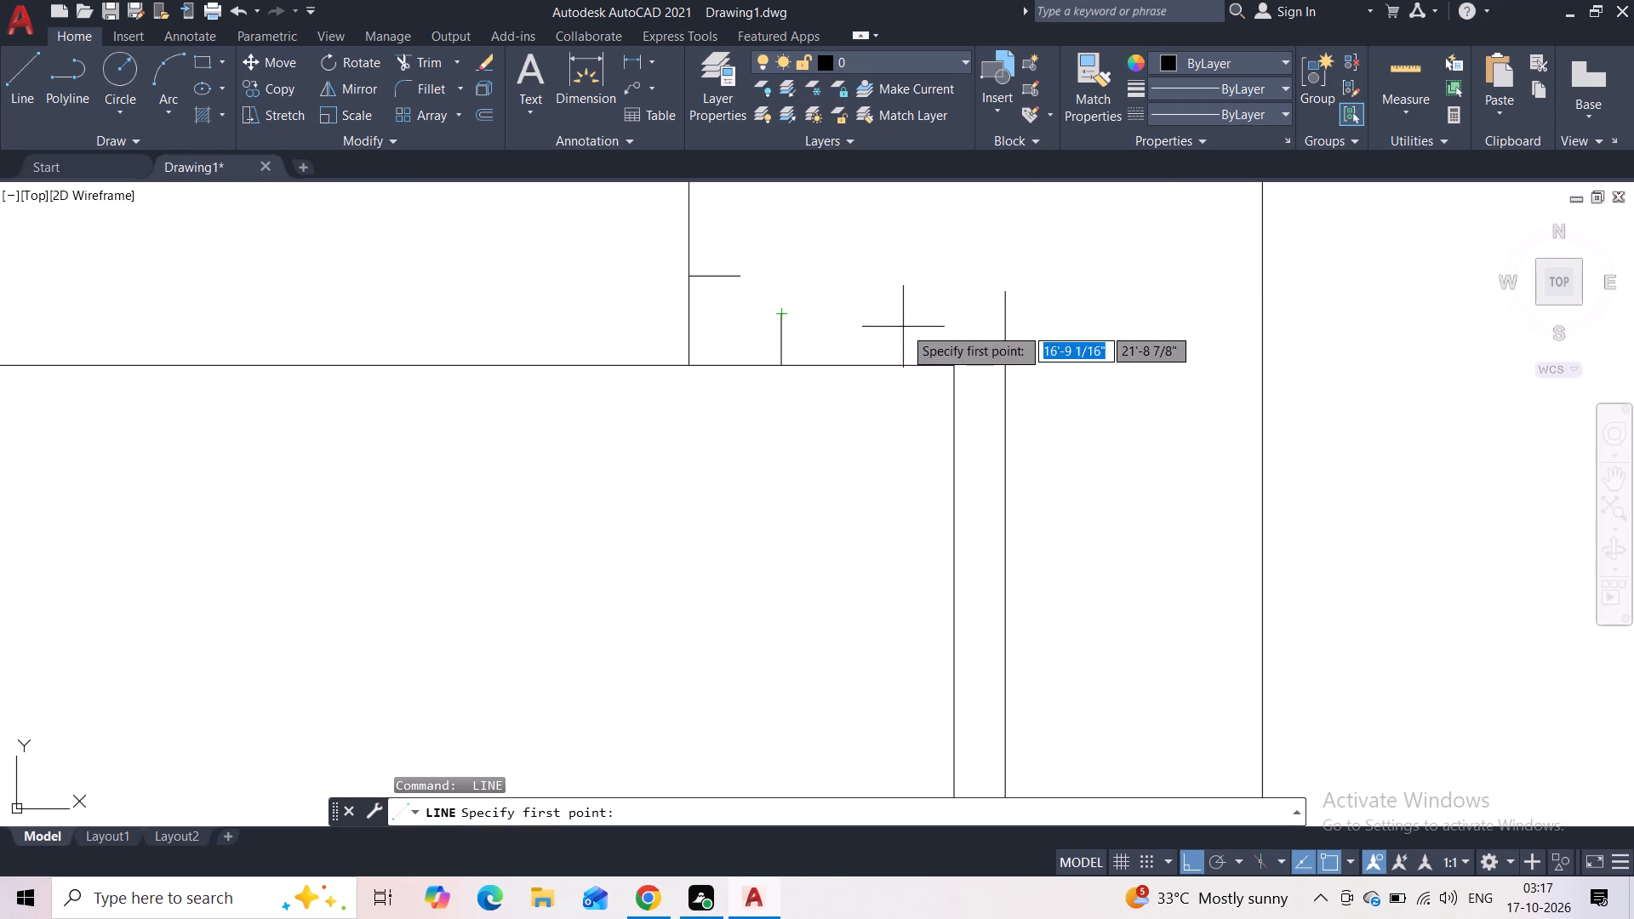
{"action": "left_click", "coordinate": [1002, 315]}
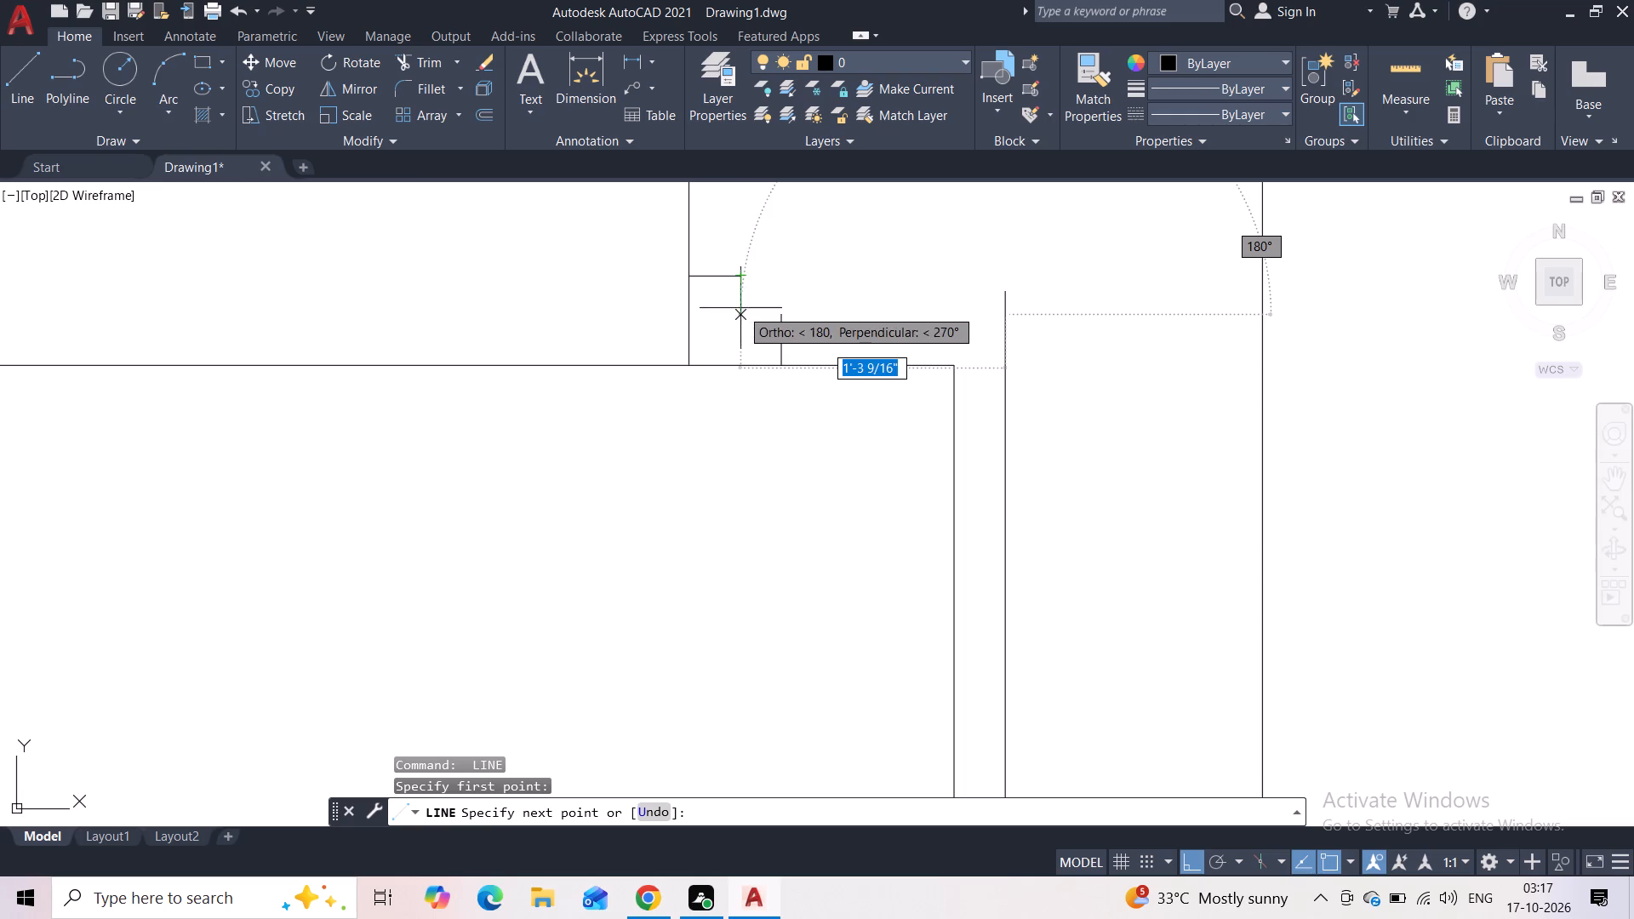
{"action": "left_click", "coordinate": [741, 313]}
{"action": "middle_click_drag", "start_coordinate": [737, 236], "coordinate": [763, 441]}
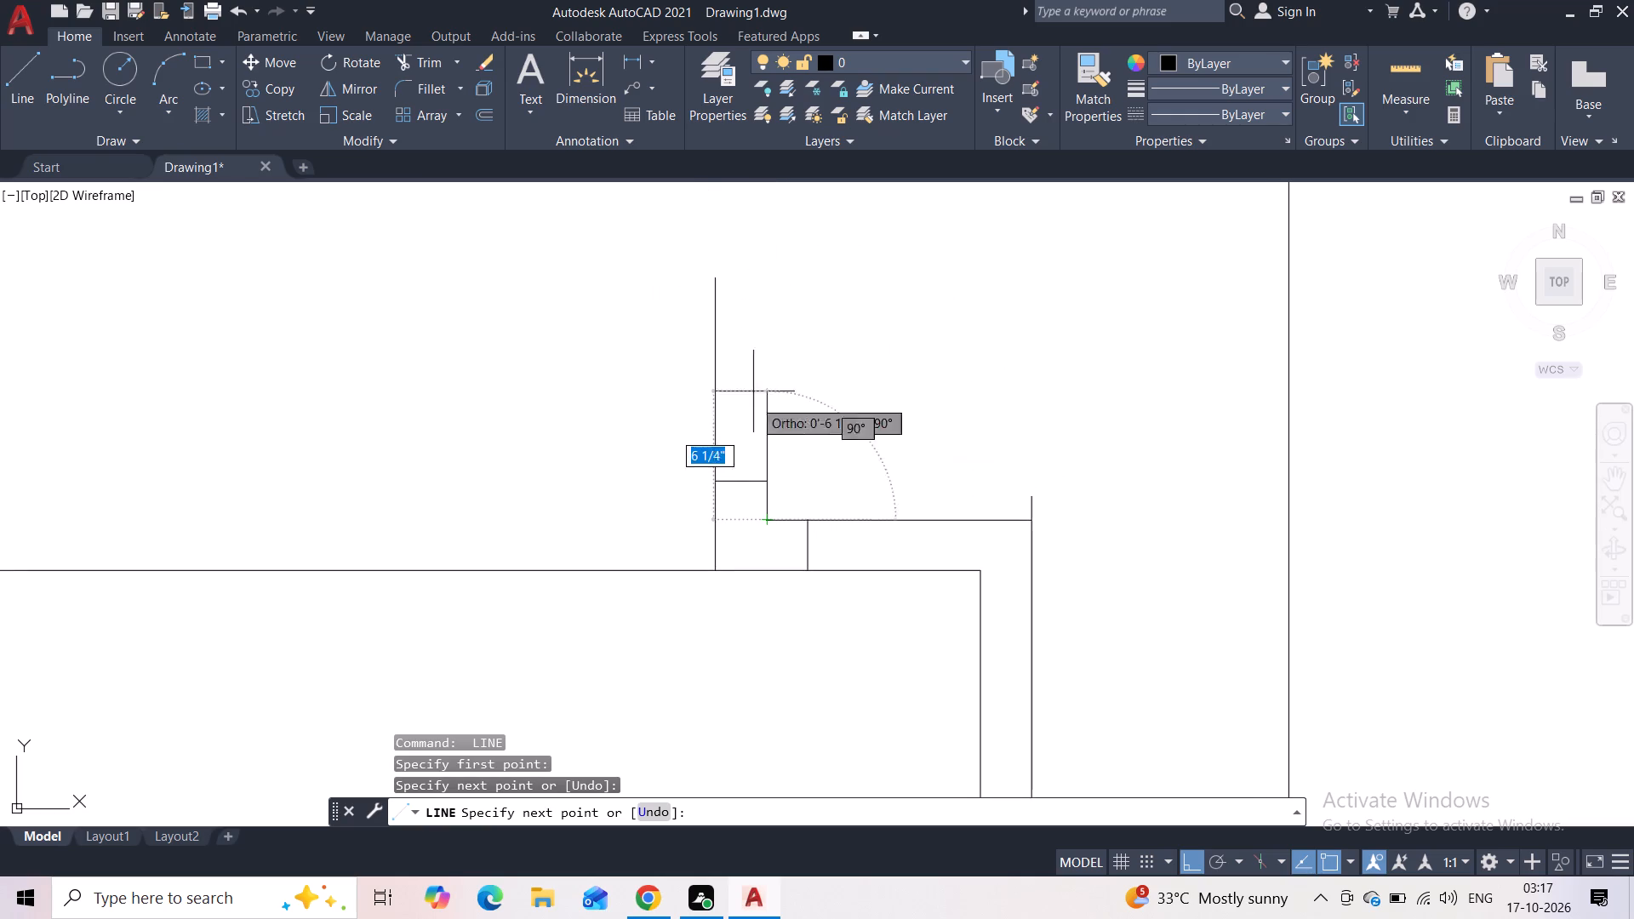
{"action": "left_click", "coordinate": [751, 273]}
{"action": "key", "text": "Escape"}
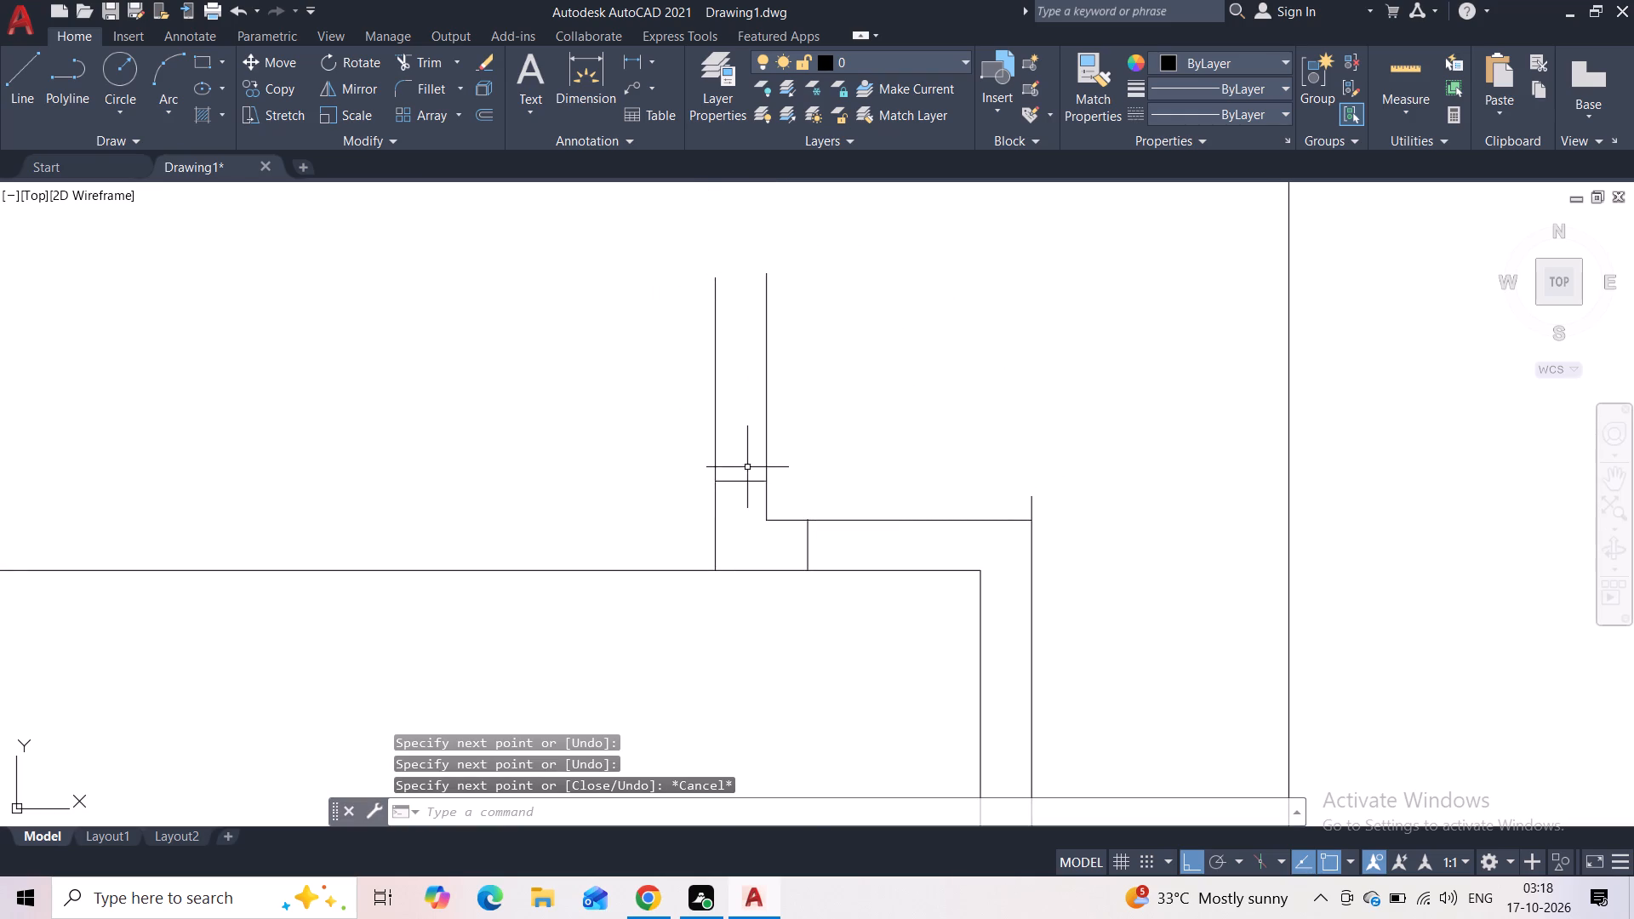
Erase the two 3" helper lines, one horizontal and one vertical, near the small rectangle's top-right corner.
{"action": "left_click", "coordinate": [747, 467]}
{"action": "left_click", "coordinate": [747, 515]}
{"action": "left_click_drag", "start_coordinate": [846, 539], "coordinate": [837, 539]}
{"action": "left_click", "coordinate": [797, 542]}
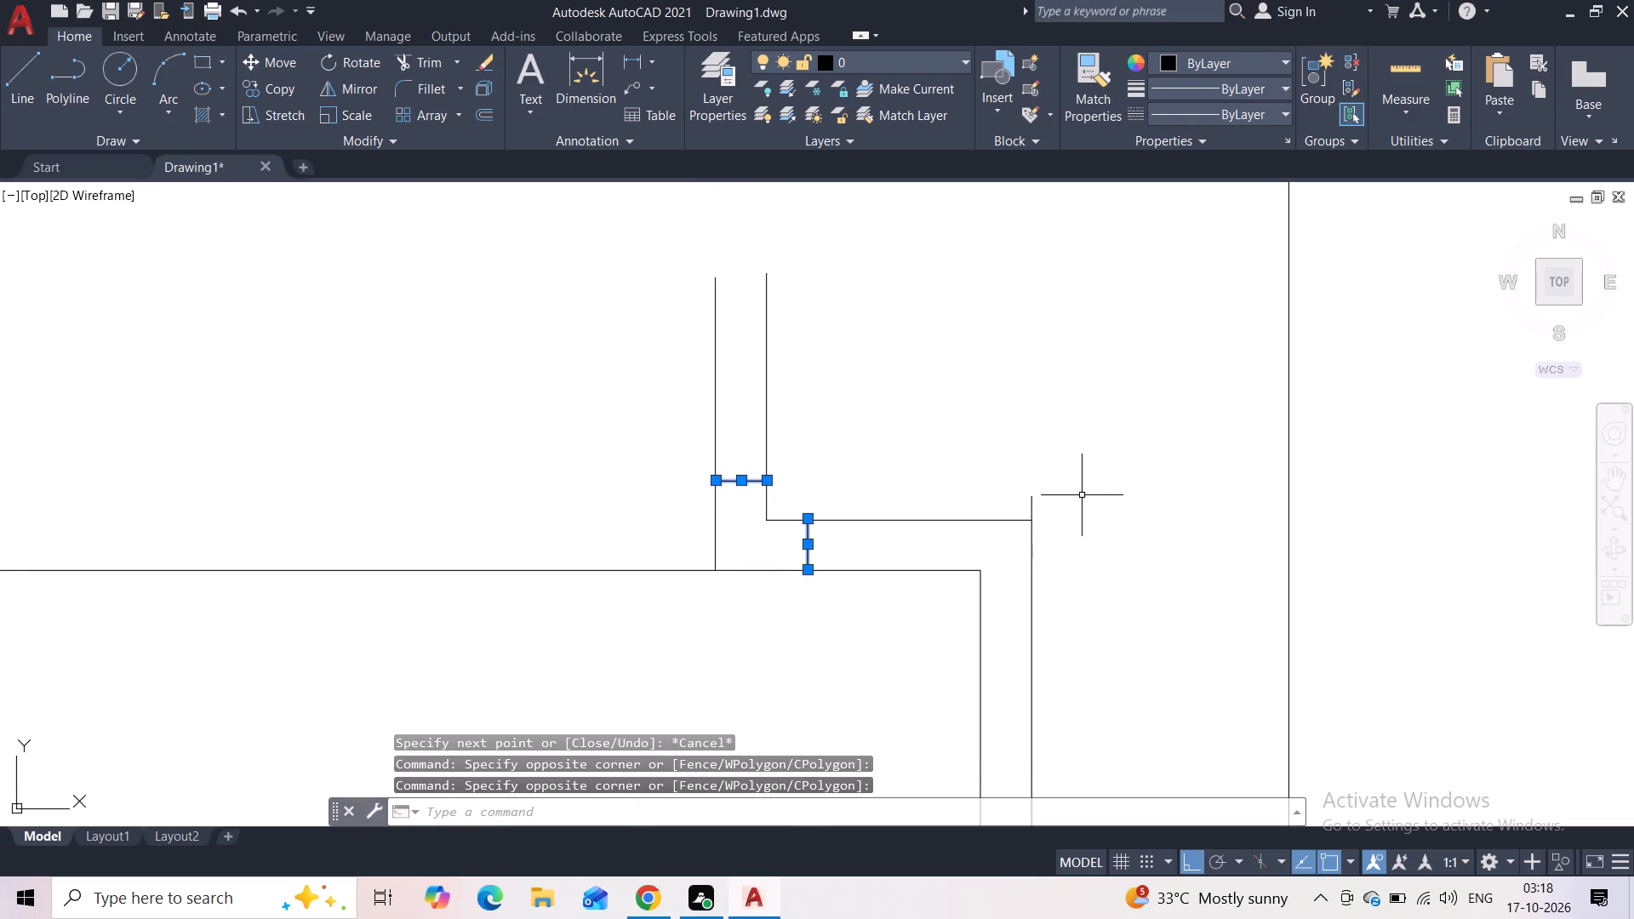
{"action": "key", "text": "Delete"}
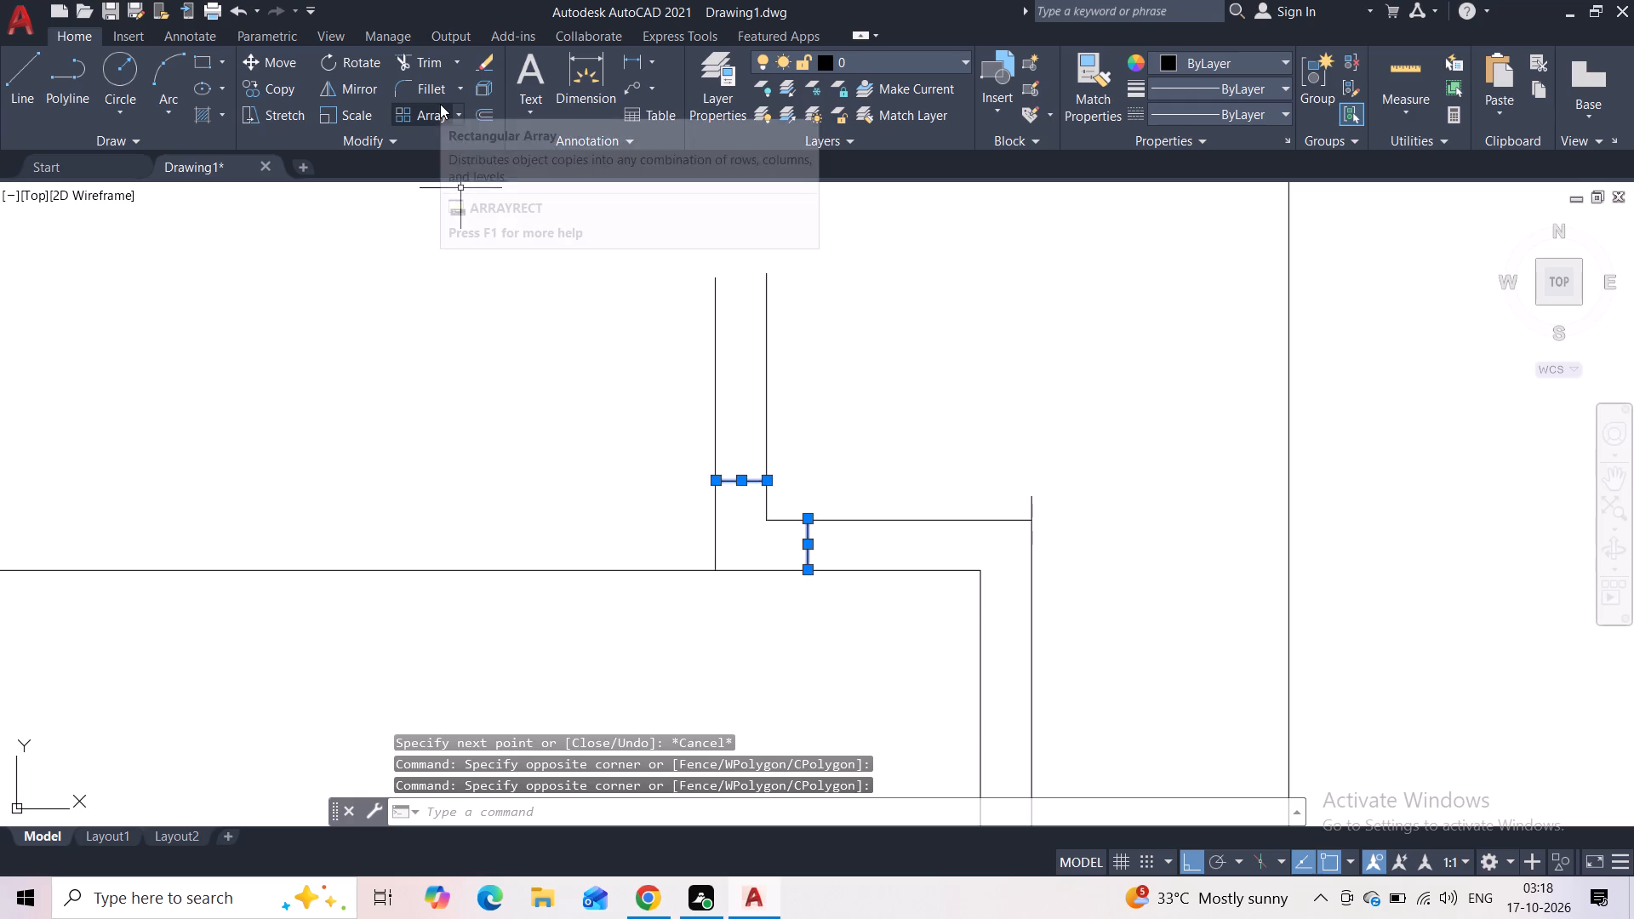
Trim the end of the frame's right vertical that overshoots the horizontal line at the top-right corner.
{"action": "left_click", "coordinate": [435, 69]}
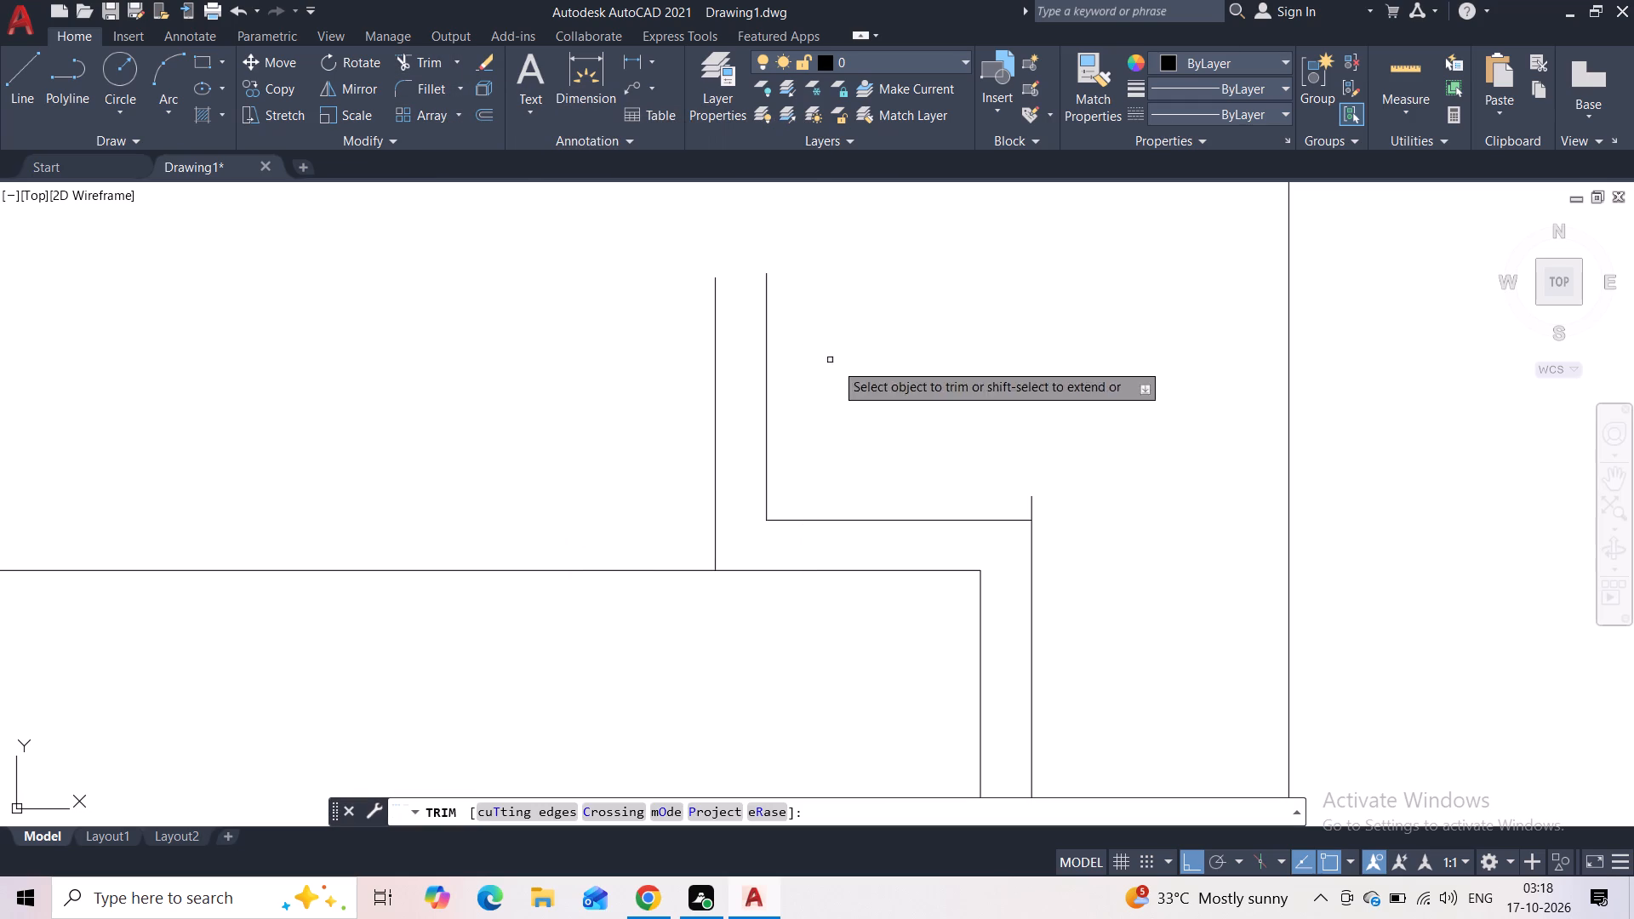
{"action": "scroll", "coordinate": [1091, 536], "scroll_direction": "up", "scroll_amount": 2}
{"action": "left_click_drag", "start_coordinate": [930, 475], "coordinate": [971, 478]}
{"action": "key", "text": "Escape"}
{"action": "scroll", "coordinate": [971, 477], "scroll_direction": "down", "scroll_amount": 7}
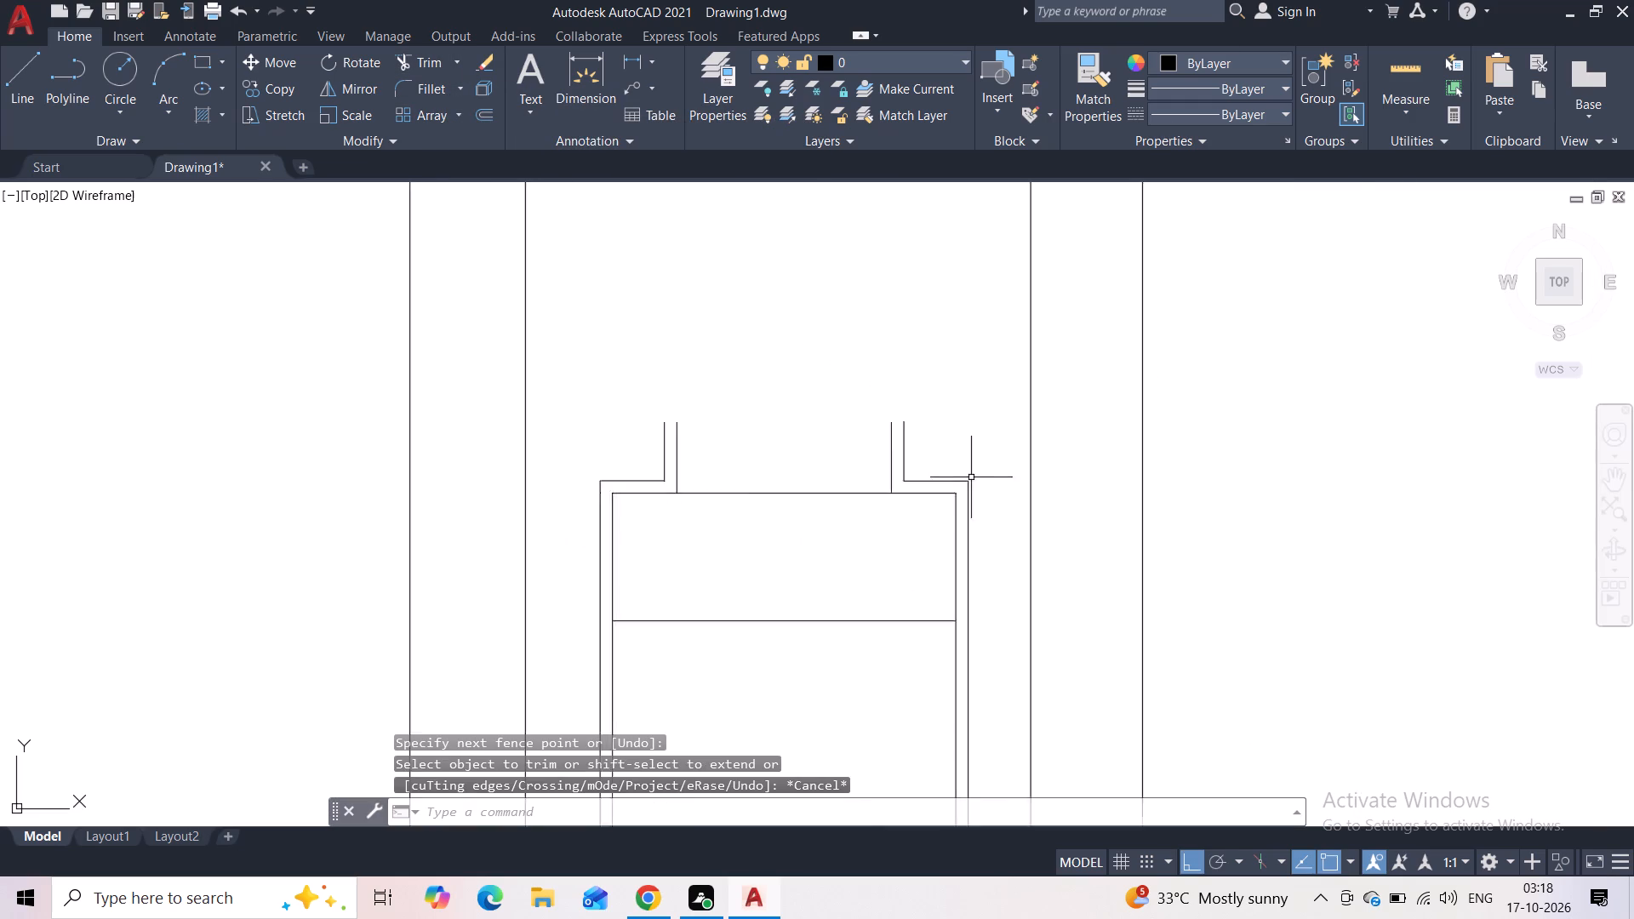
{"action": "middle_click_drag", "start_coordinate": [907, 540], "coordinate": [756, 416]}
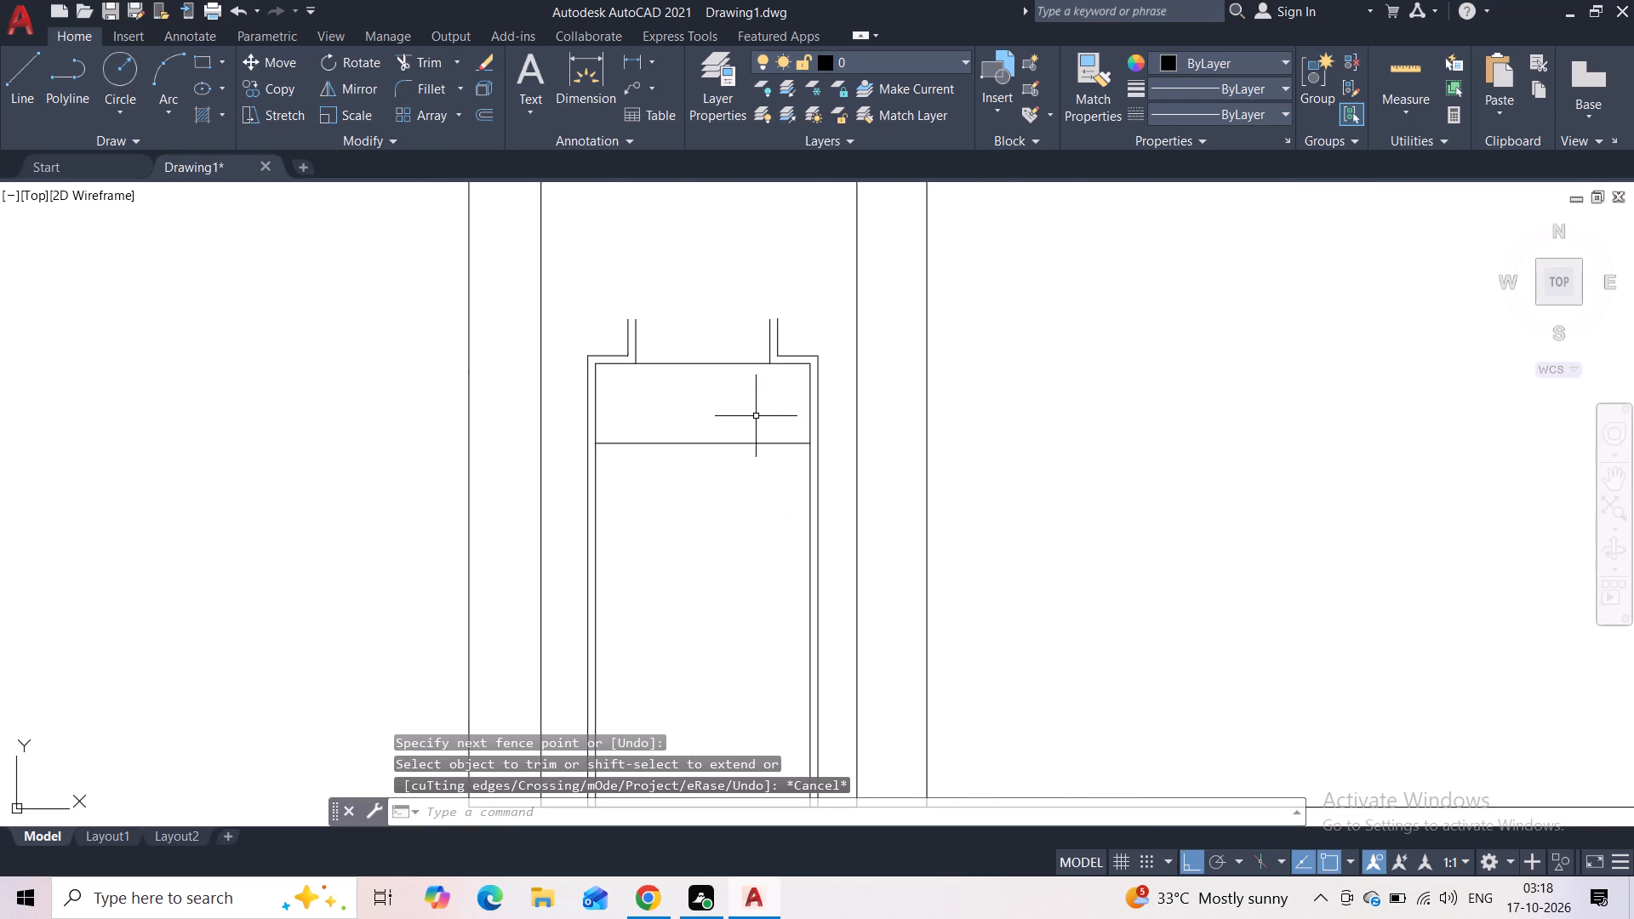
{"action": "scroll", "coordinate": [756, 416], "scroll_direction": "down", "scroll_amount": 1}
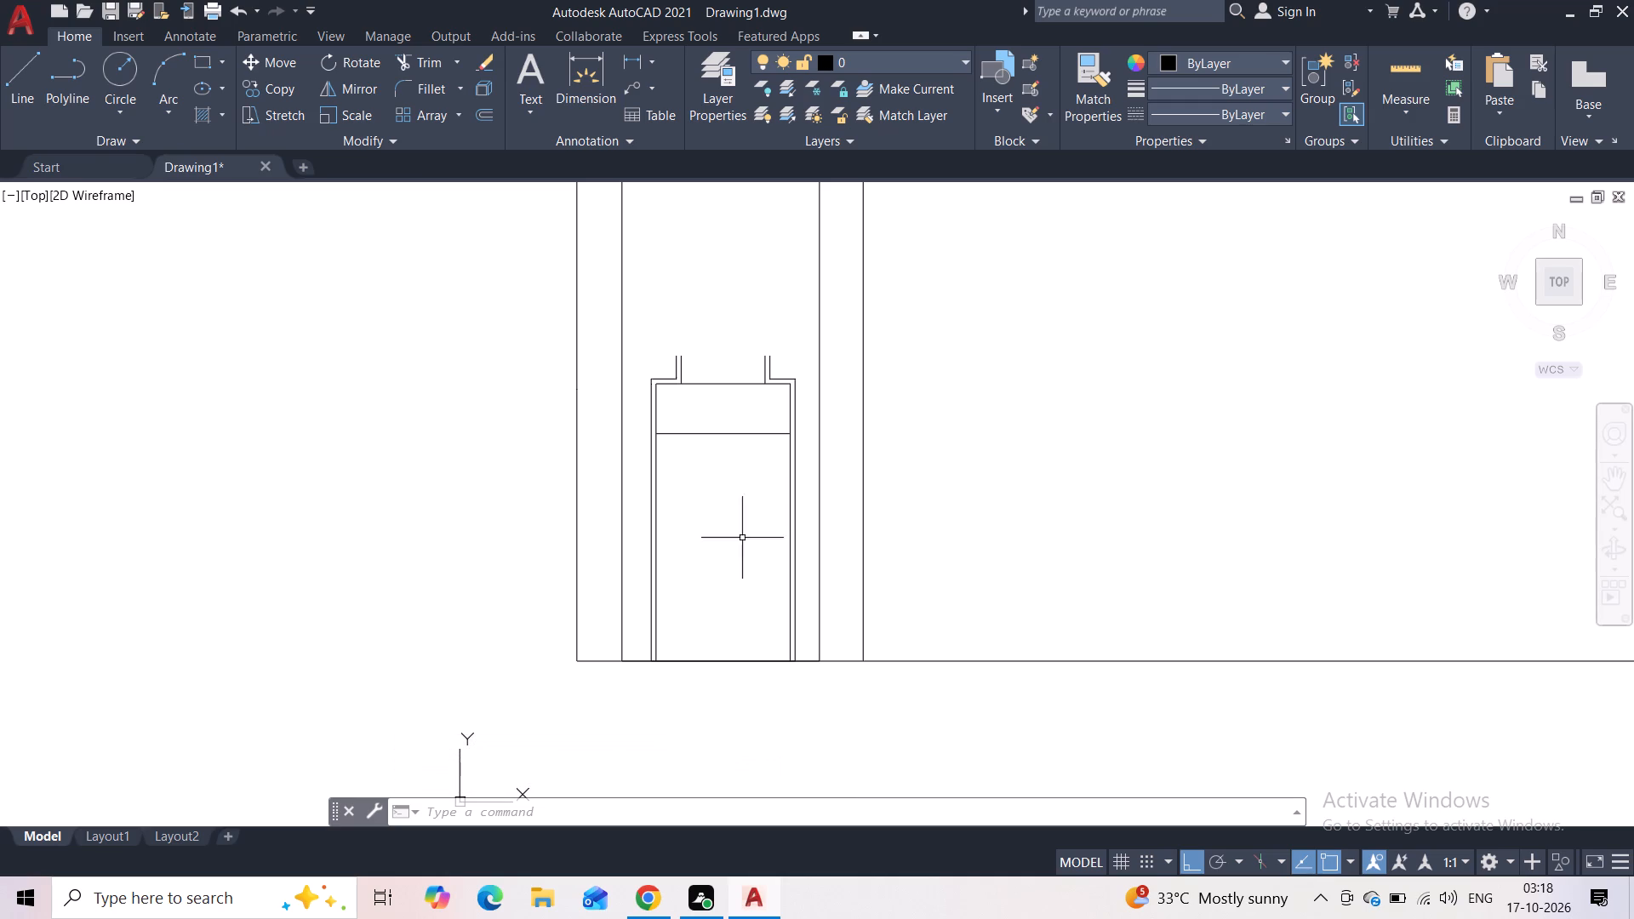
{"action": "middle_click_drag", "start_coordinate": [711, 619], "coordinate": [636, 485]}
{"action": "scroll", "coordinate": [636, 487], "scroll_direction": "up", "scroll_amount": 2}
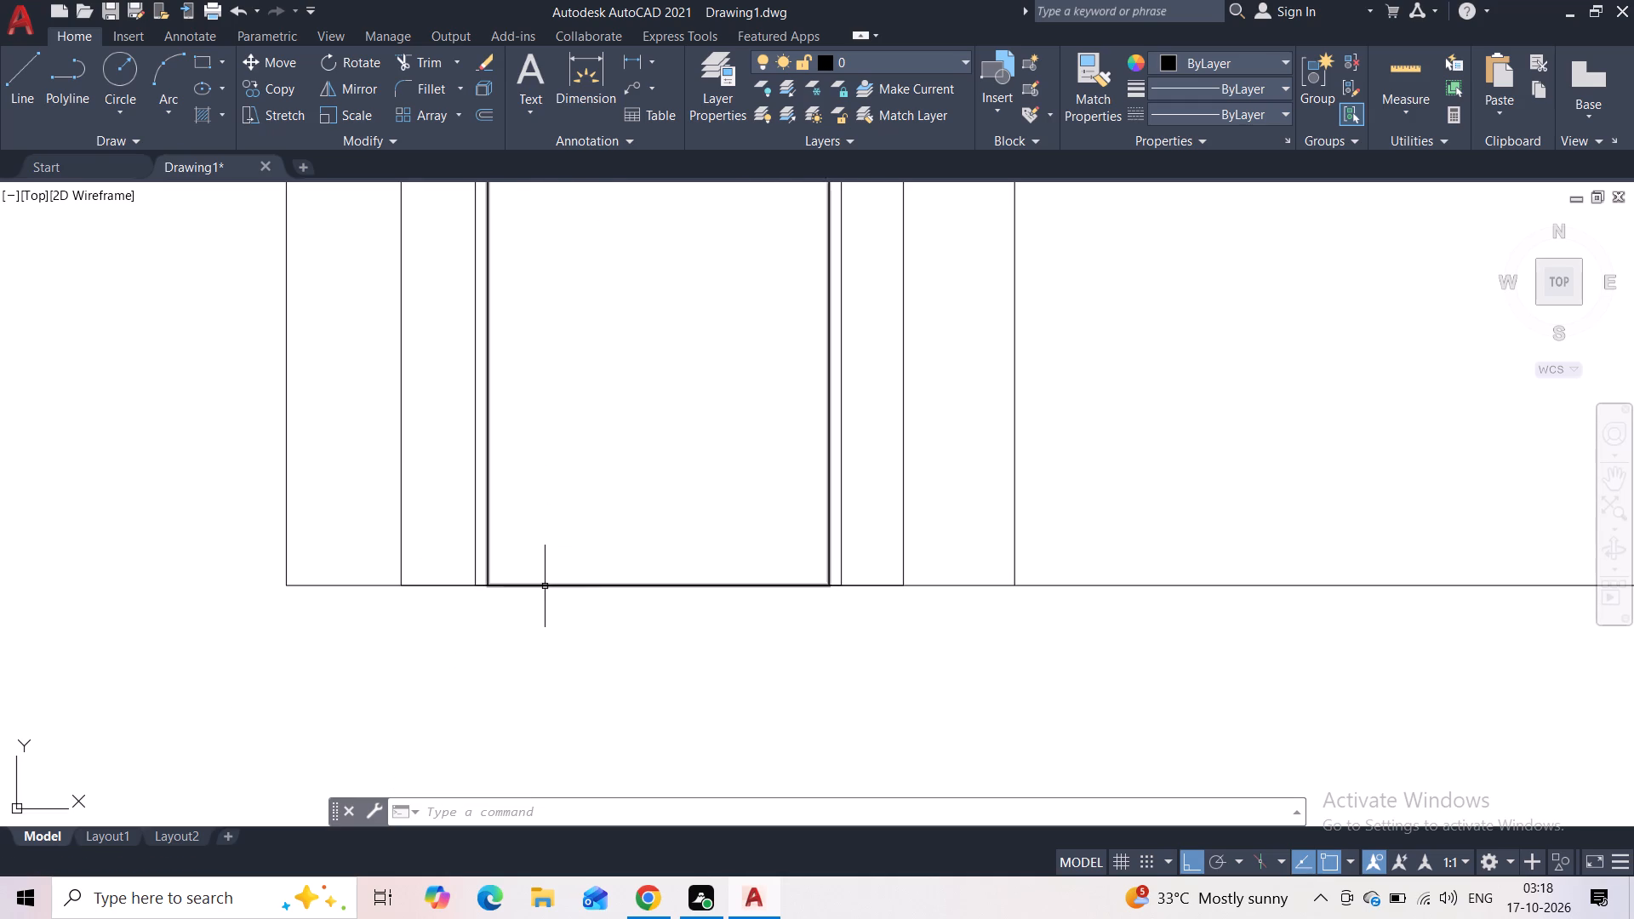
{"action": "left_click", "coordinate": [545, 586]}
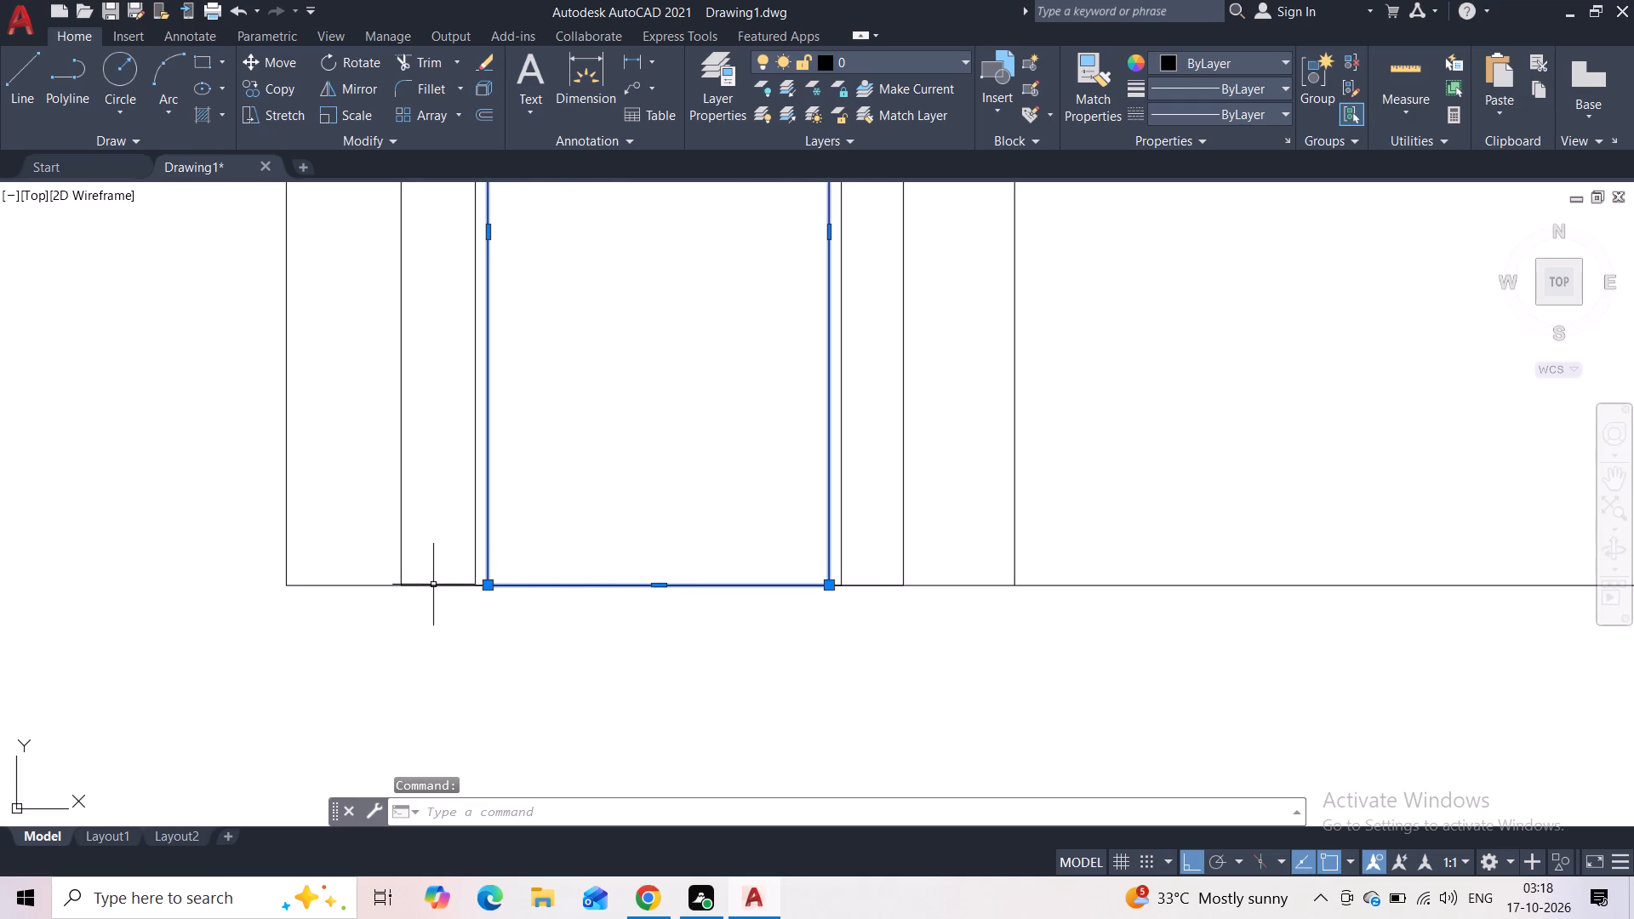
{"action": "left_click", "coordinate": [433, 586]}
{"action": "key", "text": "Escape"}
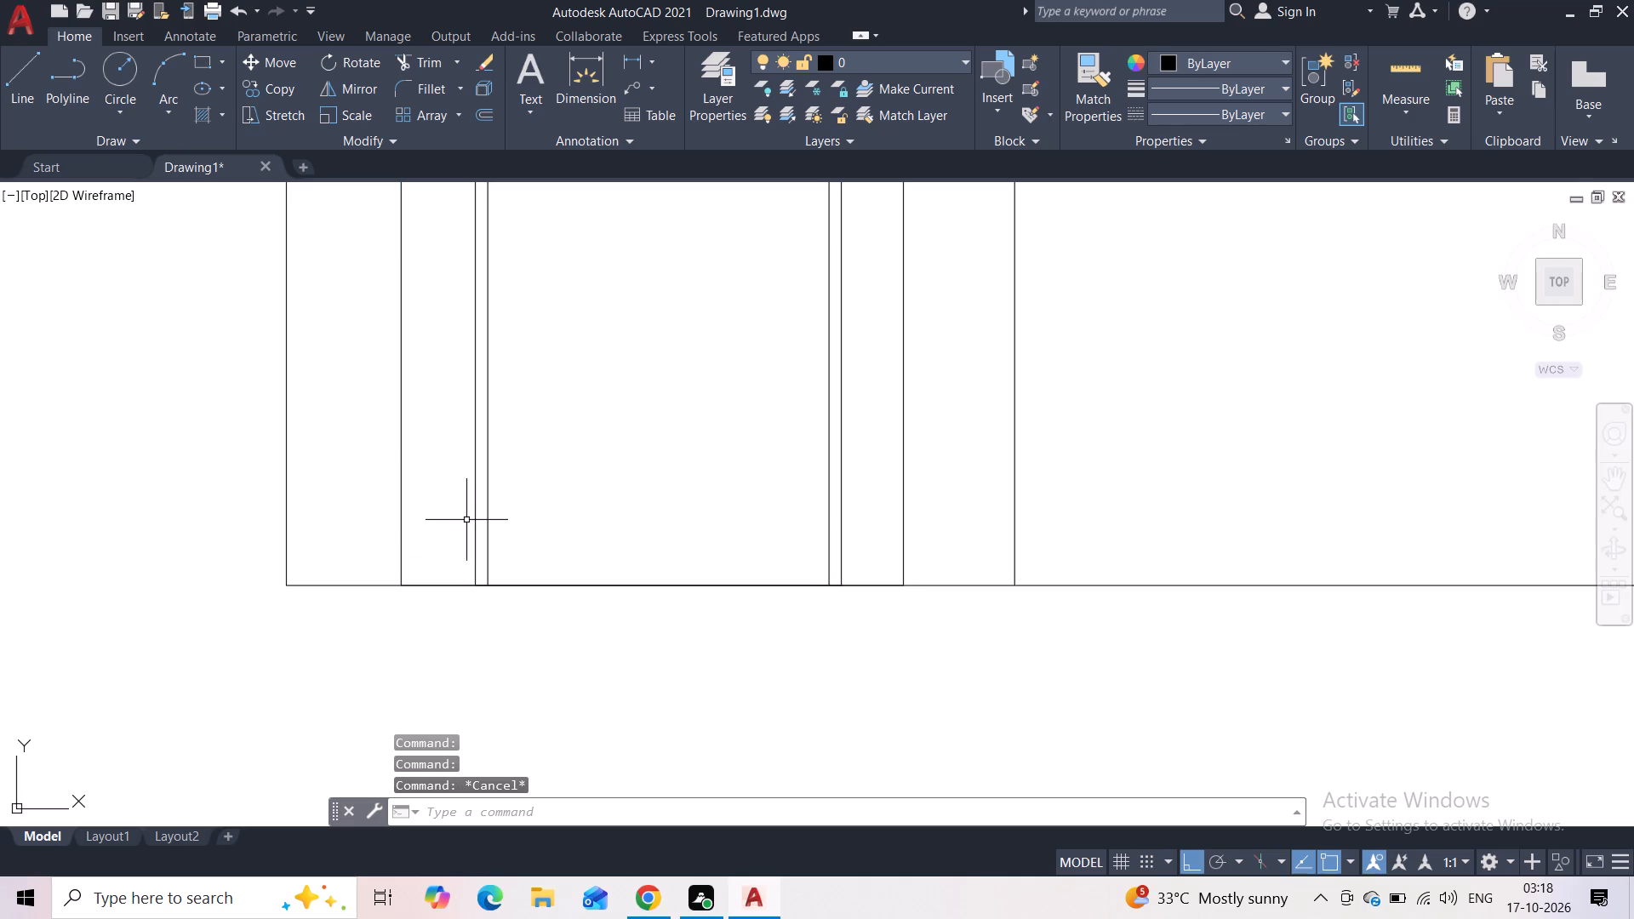
Draw two horizontal lines about 6'-11" long across the small rectangle just above its base, about 6" apart.
{"action": "left_click", "coordinate": [35, 94]}
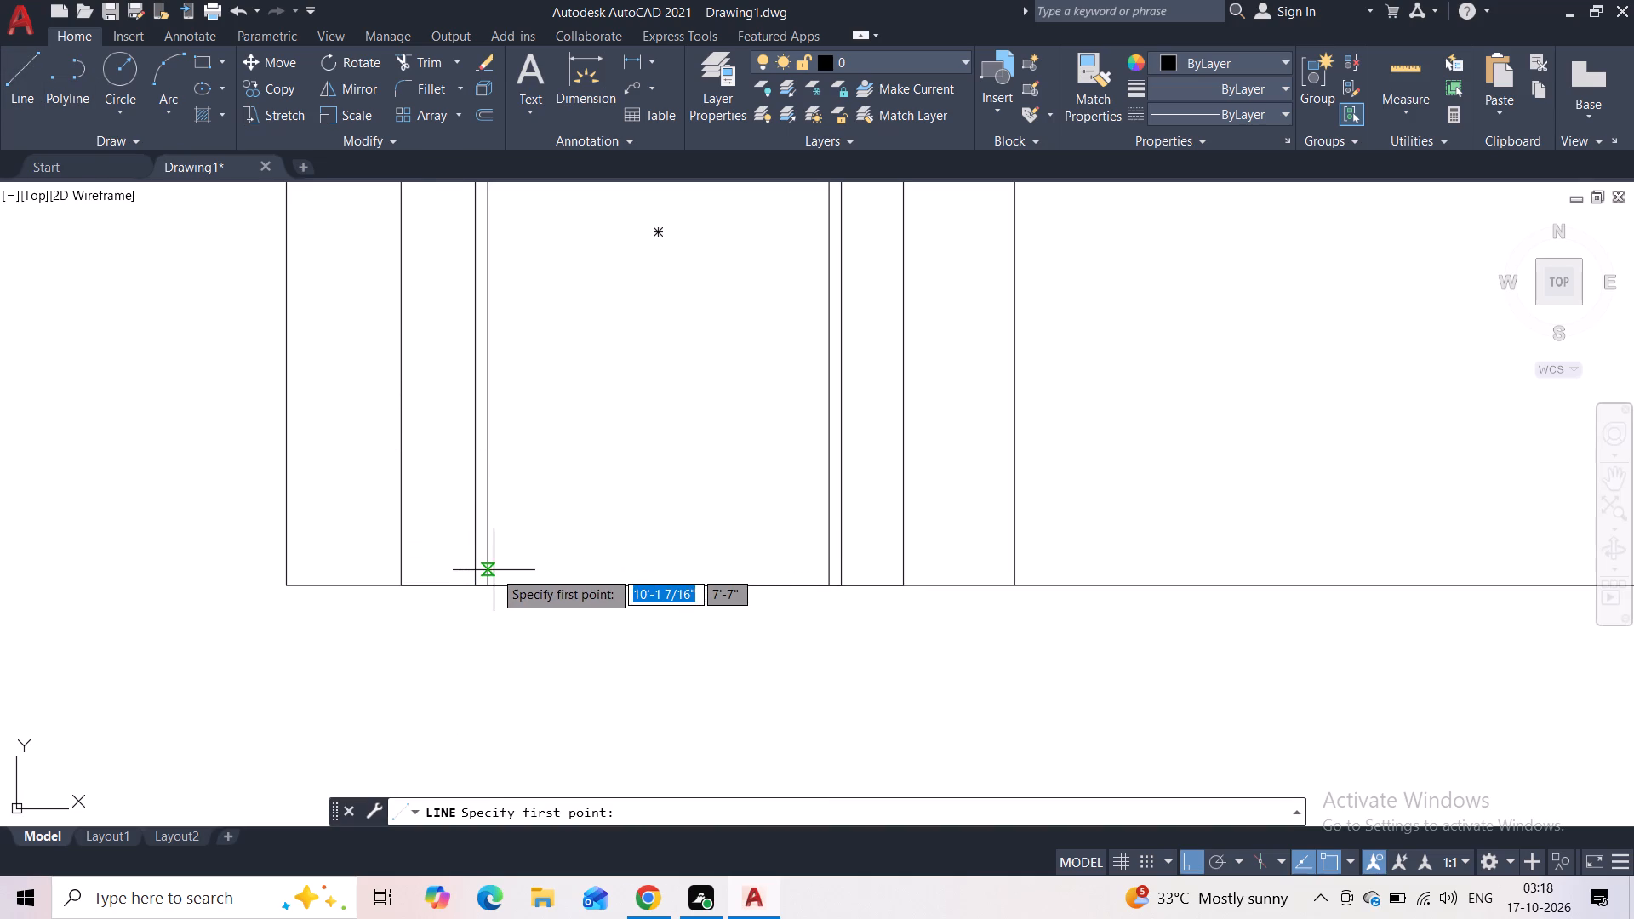
{"action": "left_click", "coordinate": [492, 568]}
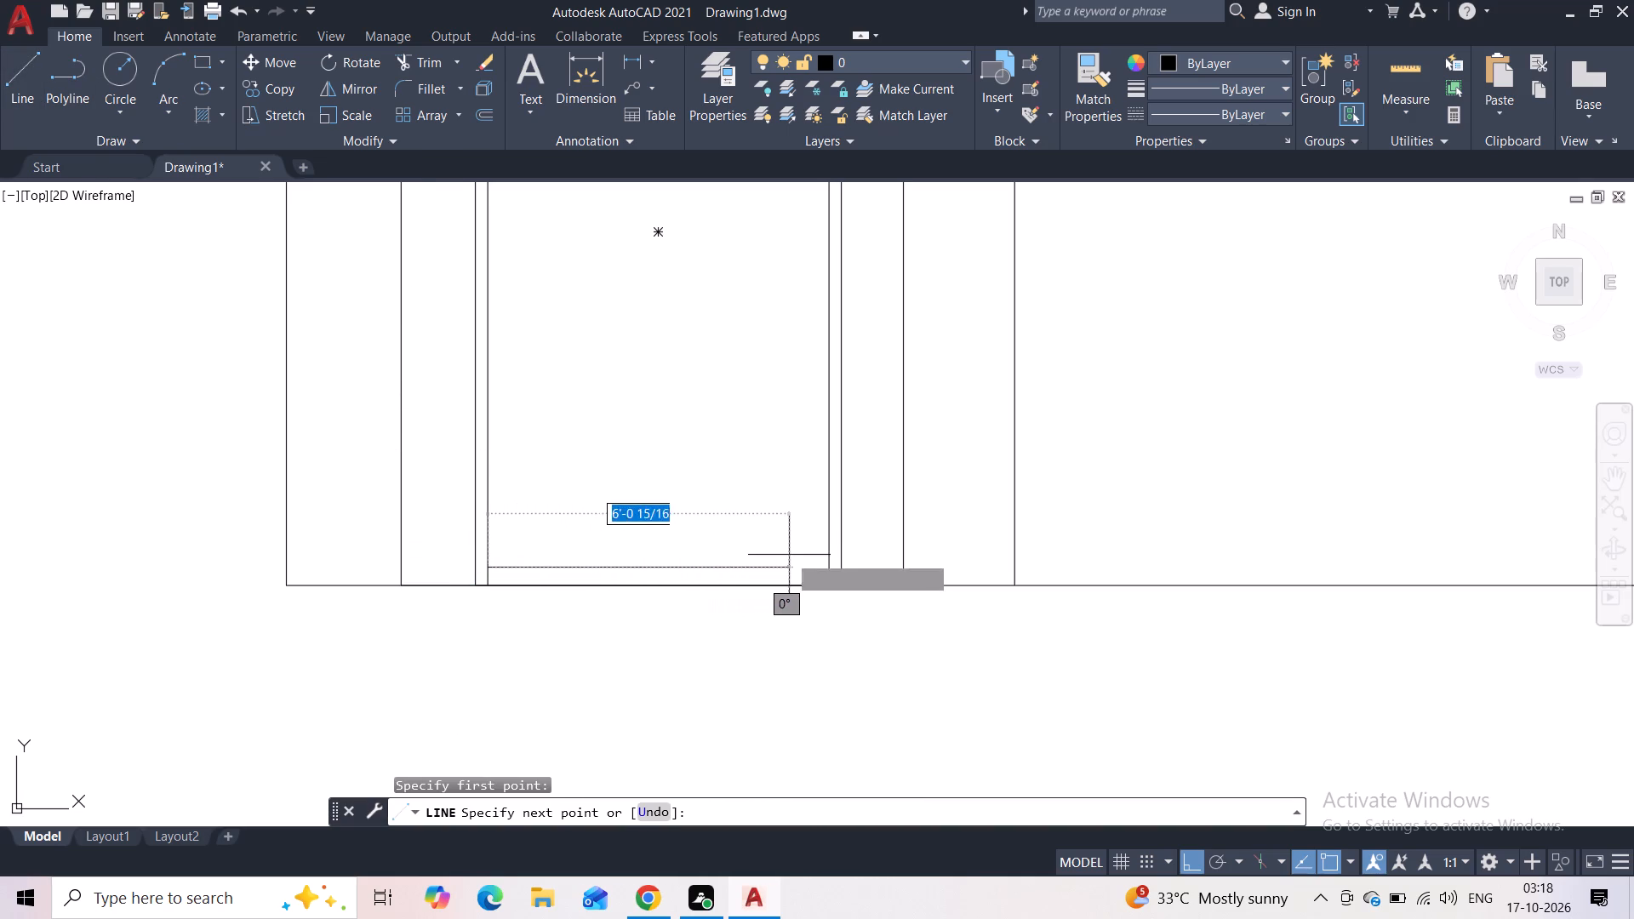
{"action": "left_click", "coordinate": [830, 563]}
{"action": "key", "text": "Escape"}
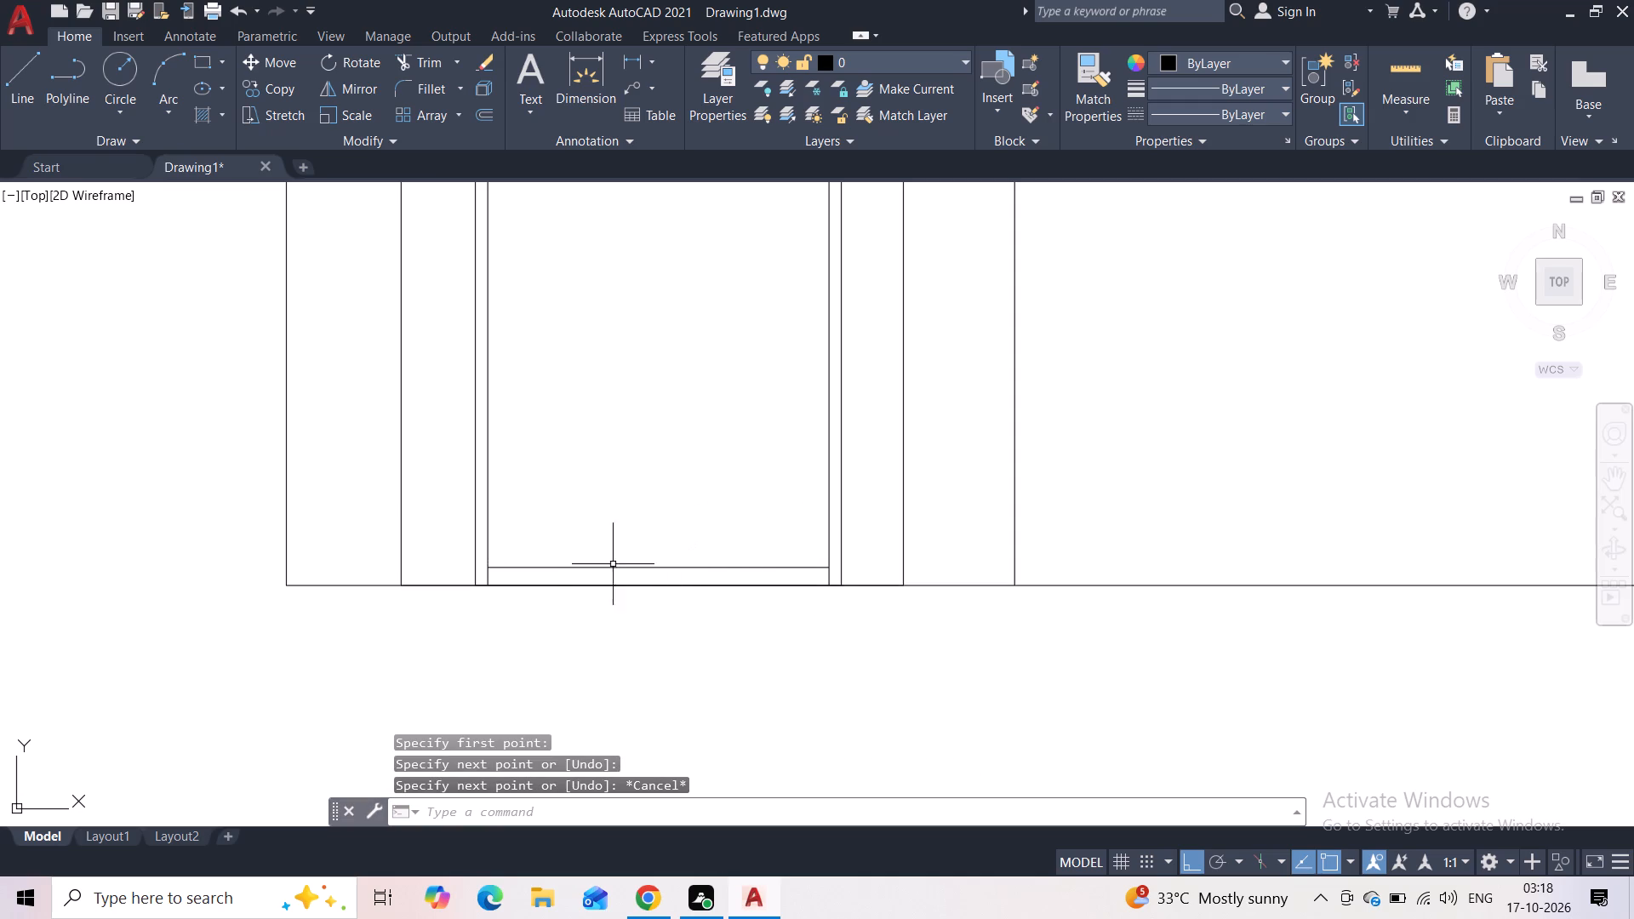
{"action": "key", "text": "space"}
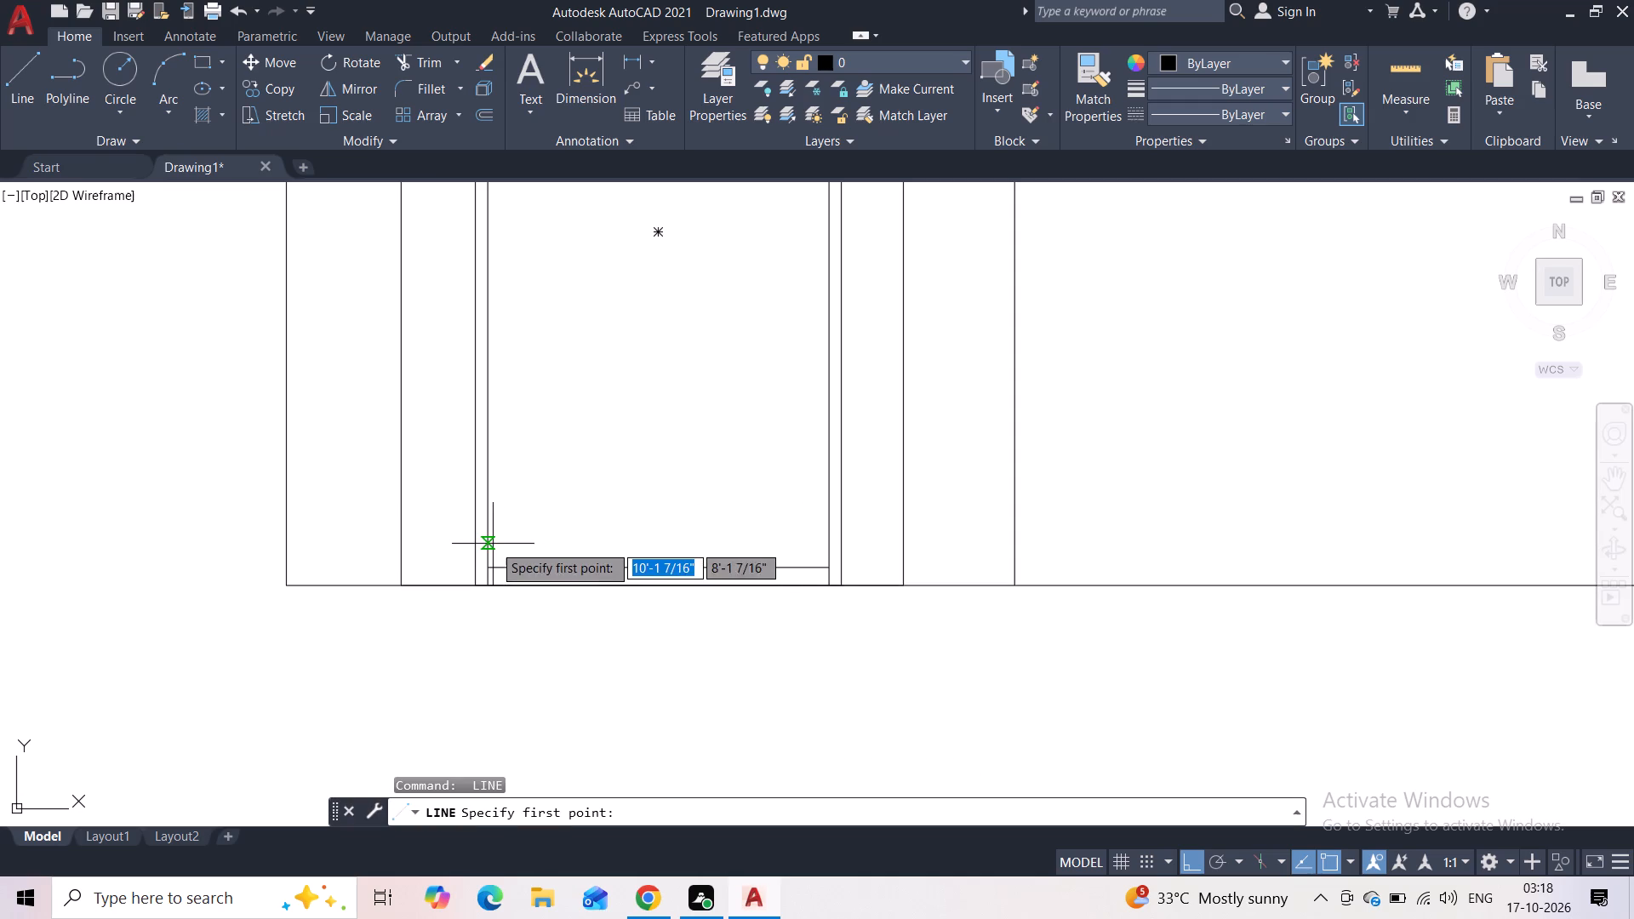
{"action": "left_click", "coordinate": [492, 543]}
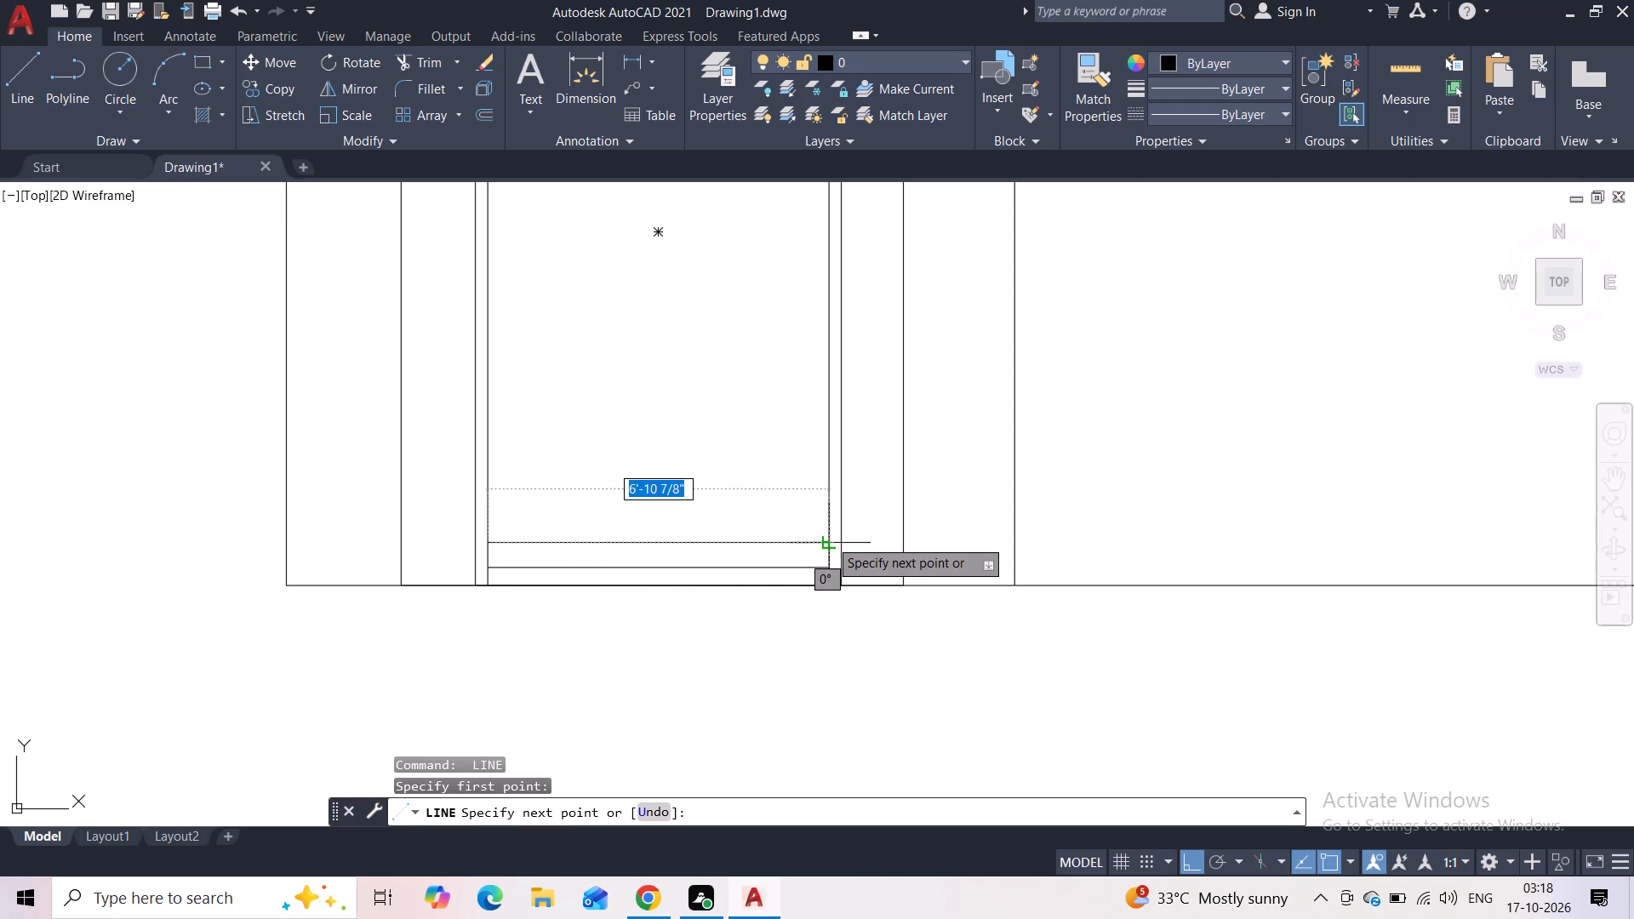
{"action": "left_click", "coordinate": [832, 539]}
{"action": "key", "text": "Escape"}
Draw a rectangle about 1'-11" wide inside the small rectangle, from about mid-height down to the upper of the two base lines.
{"action": "scroll", "coordinate": [734, 459], "scroll_direction": "down", "scroll_amount": 1}
{"action": "middle_click_drag", "start_coordinate": [727, 447], "coordinate": [715, 585]}
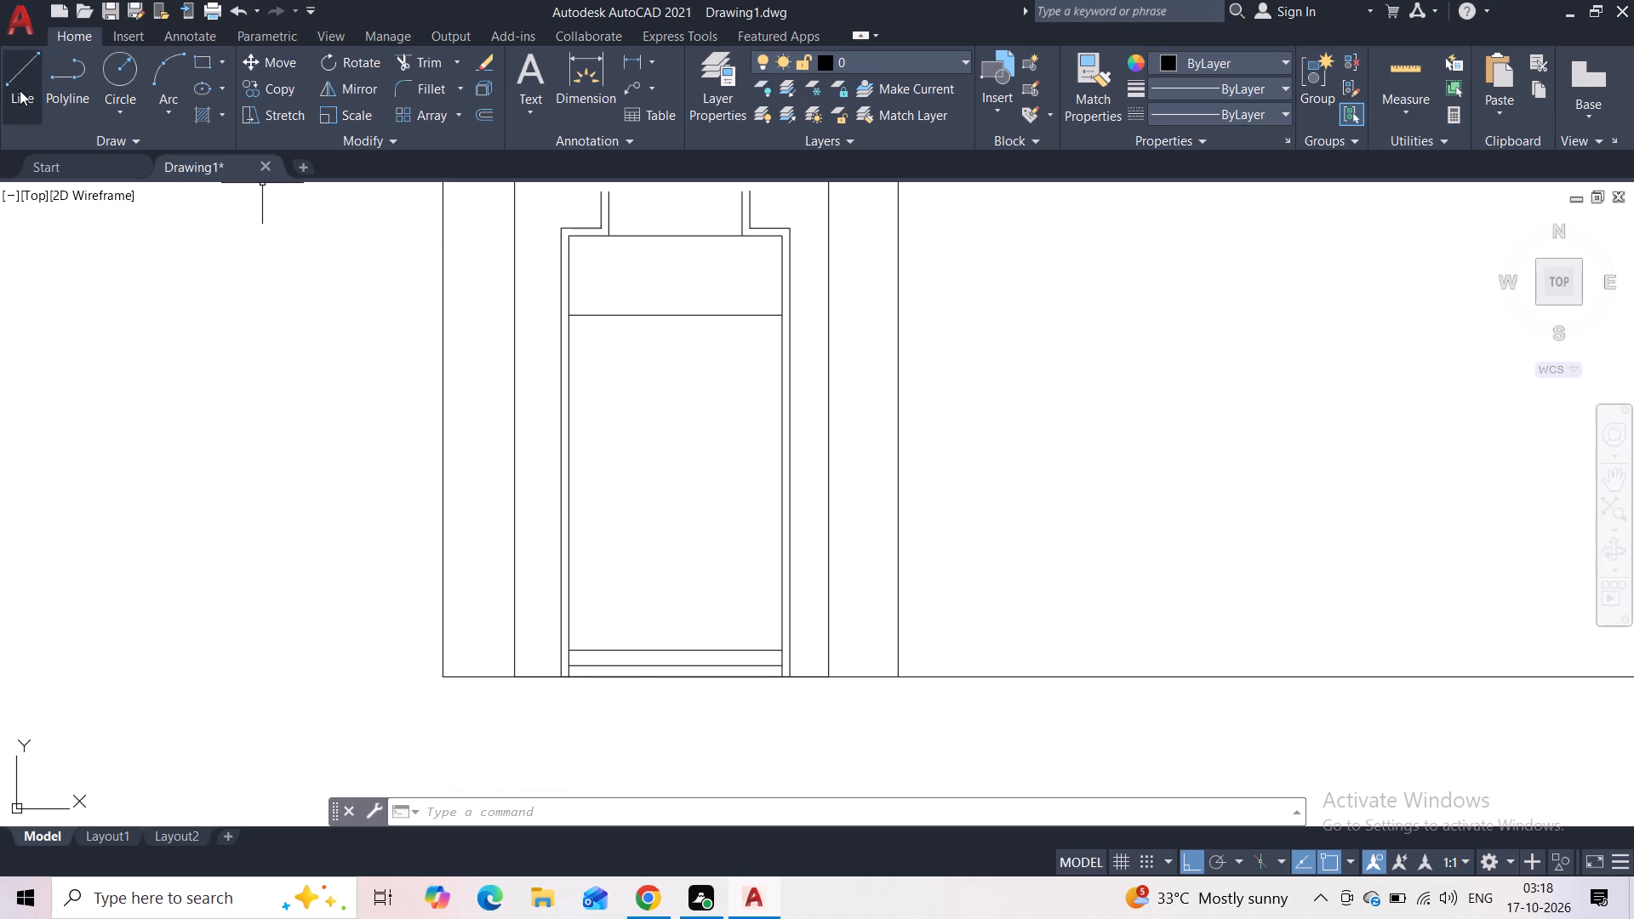
{"action": "left_click", "coordinate": [203, 63]}
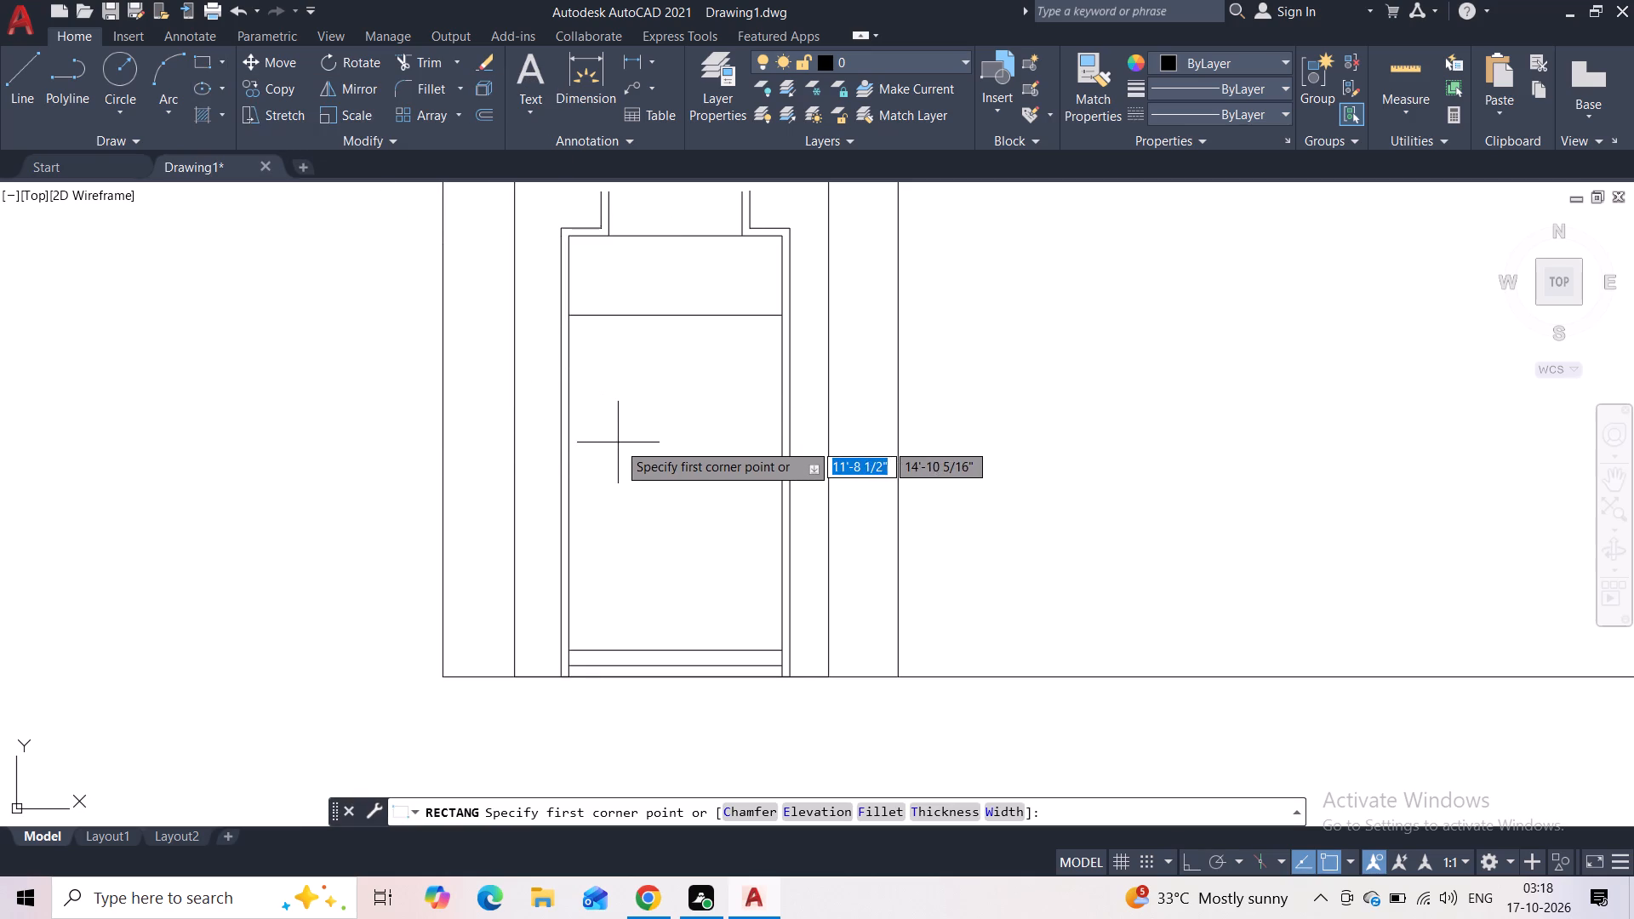
{"action": "left_click", "coordinate": [615, 472]}
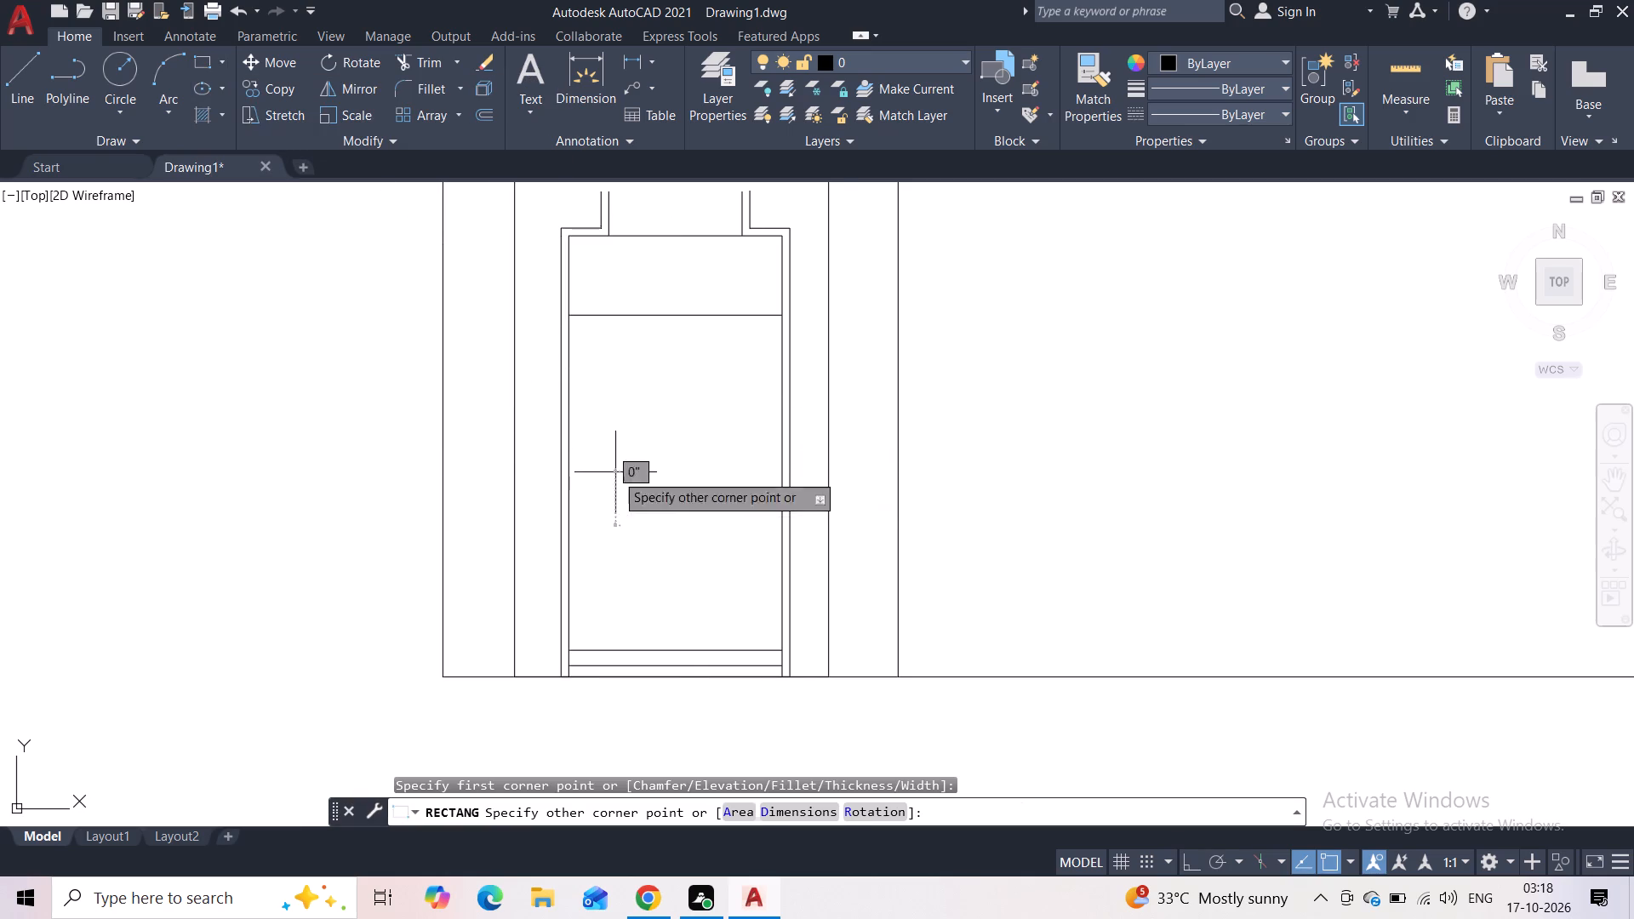
{"action": "left_click", "coordinate": [672, 646]}
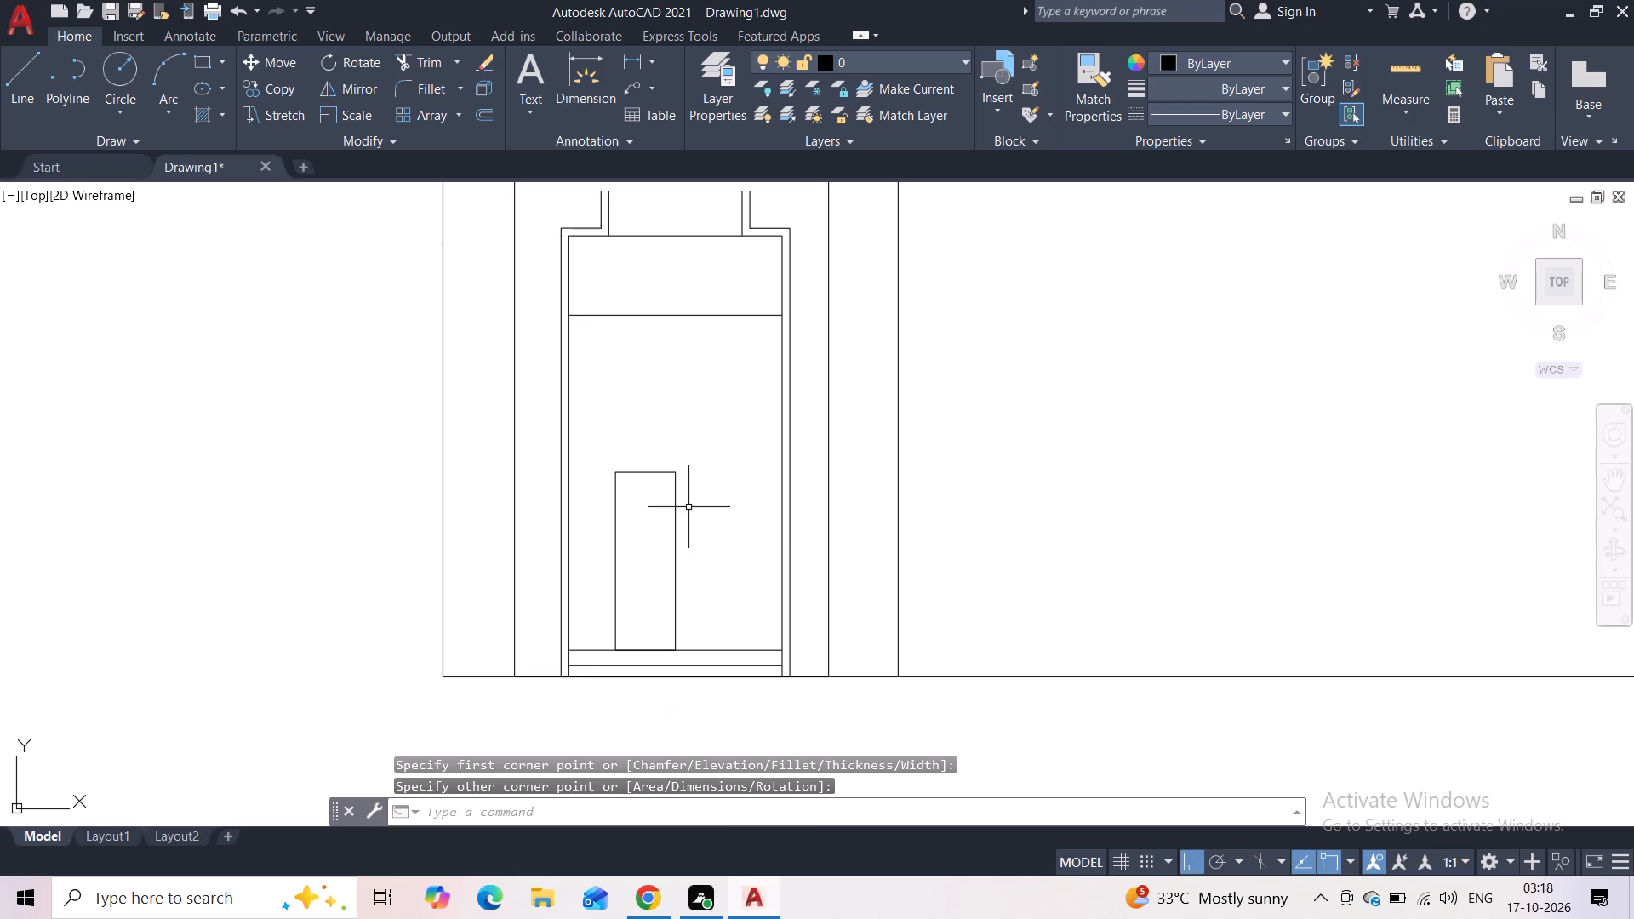
Copy the new narrow rectangle one rectangle-width to the right so the two stand side by side sharing an edge.
{"action": "left_click", "coordinate": [688, 506]}
{"action": "left_click", "coordinate": [609, 556]}
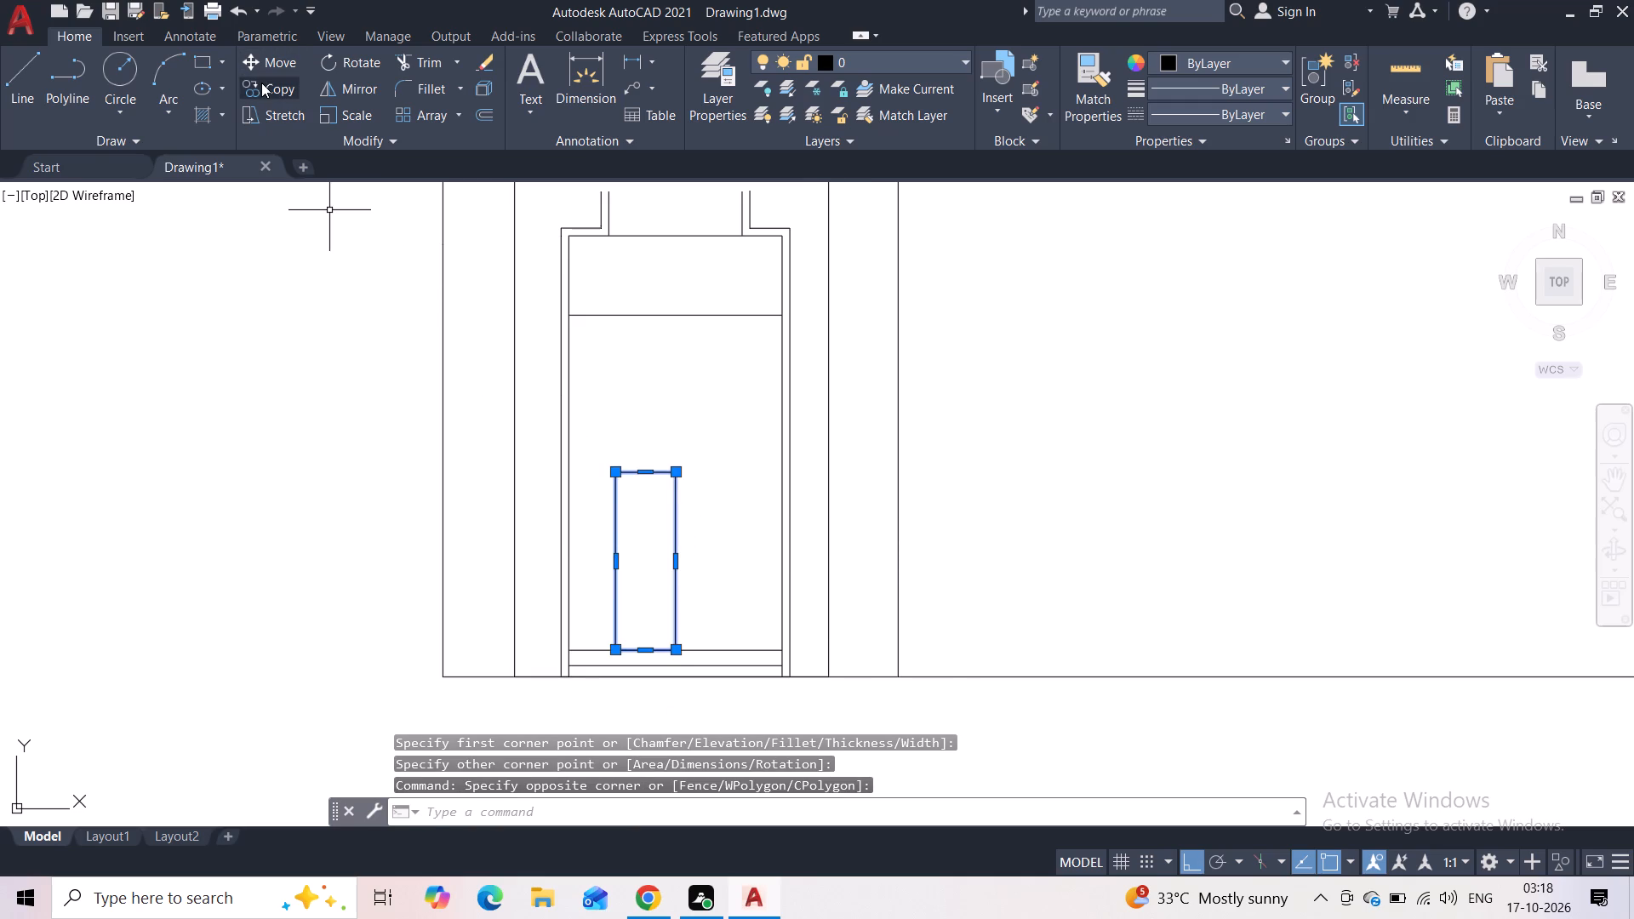
{"action": "left_click", "coordinate": [261, 83]}
{"action": "left_click", "coordinate": [612, 482]}
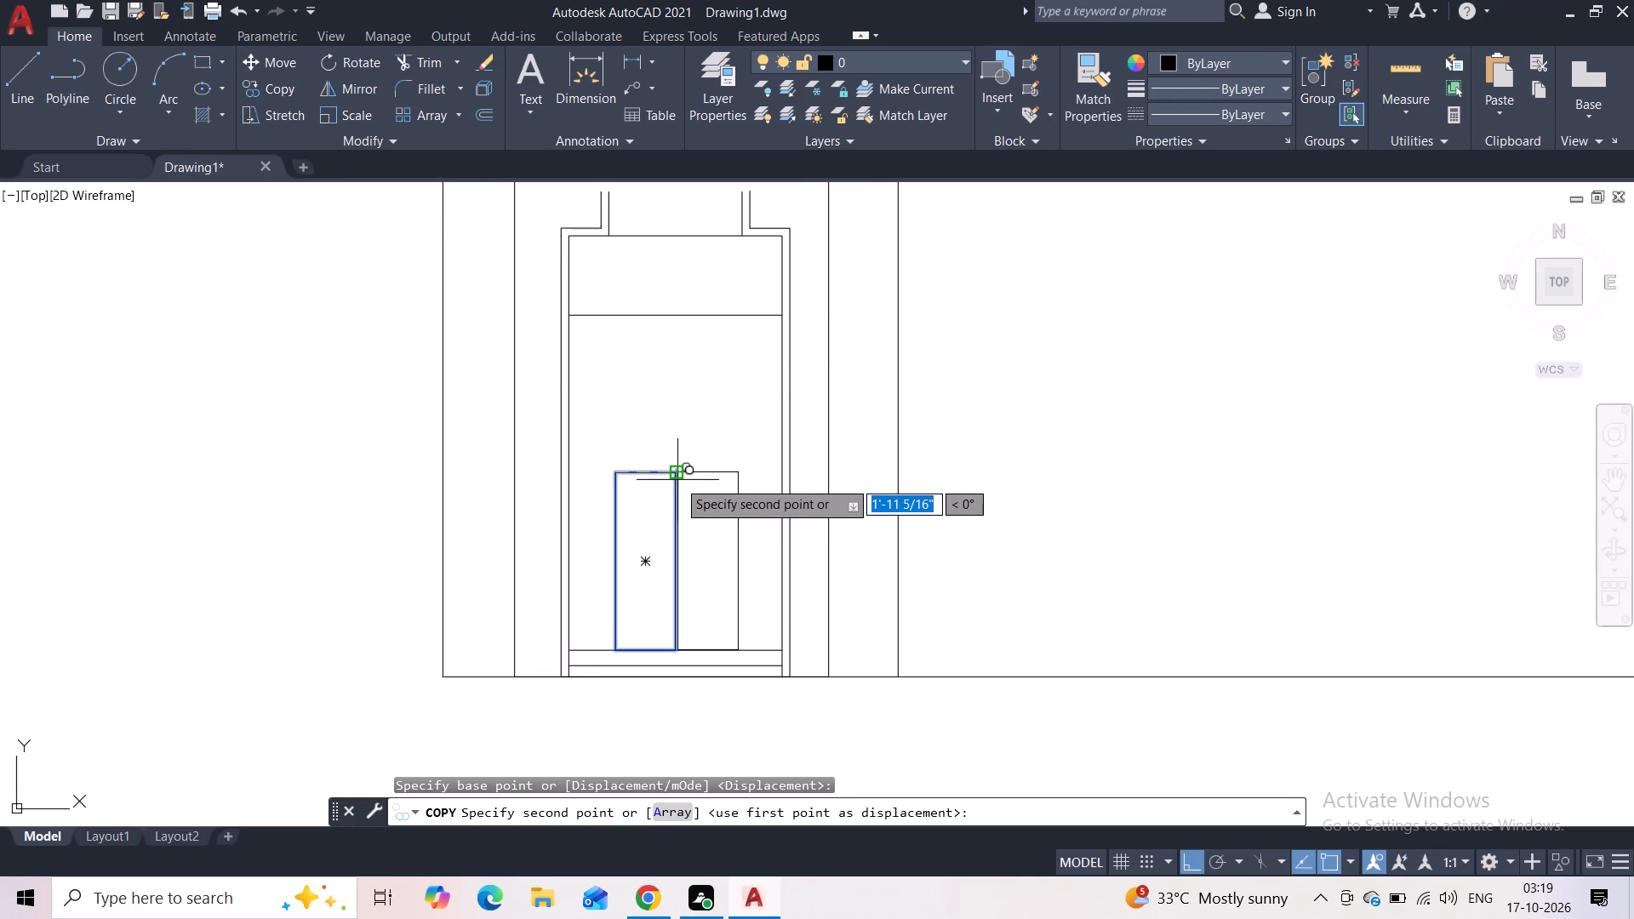
{"action": "left_click", "coordinate": [671, 474]}
{"action": "key", "text": "Escape"}
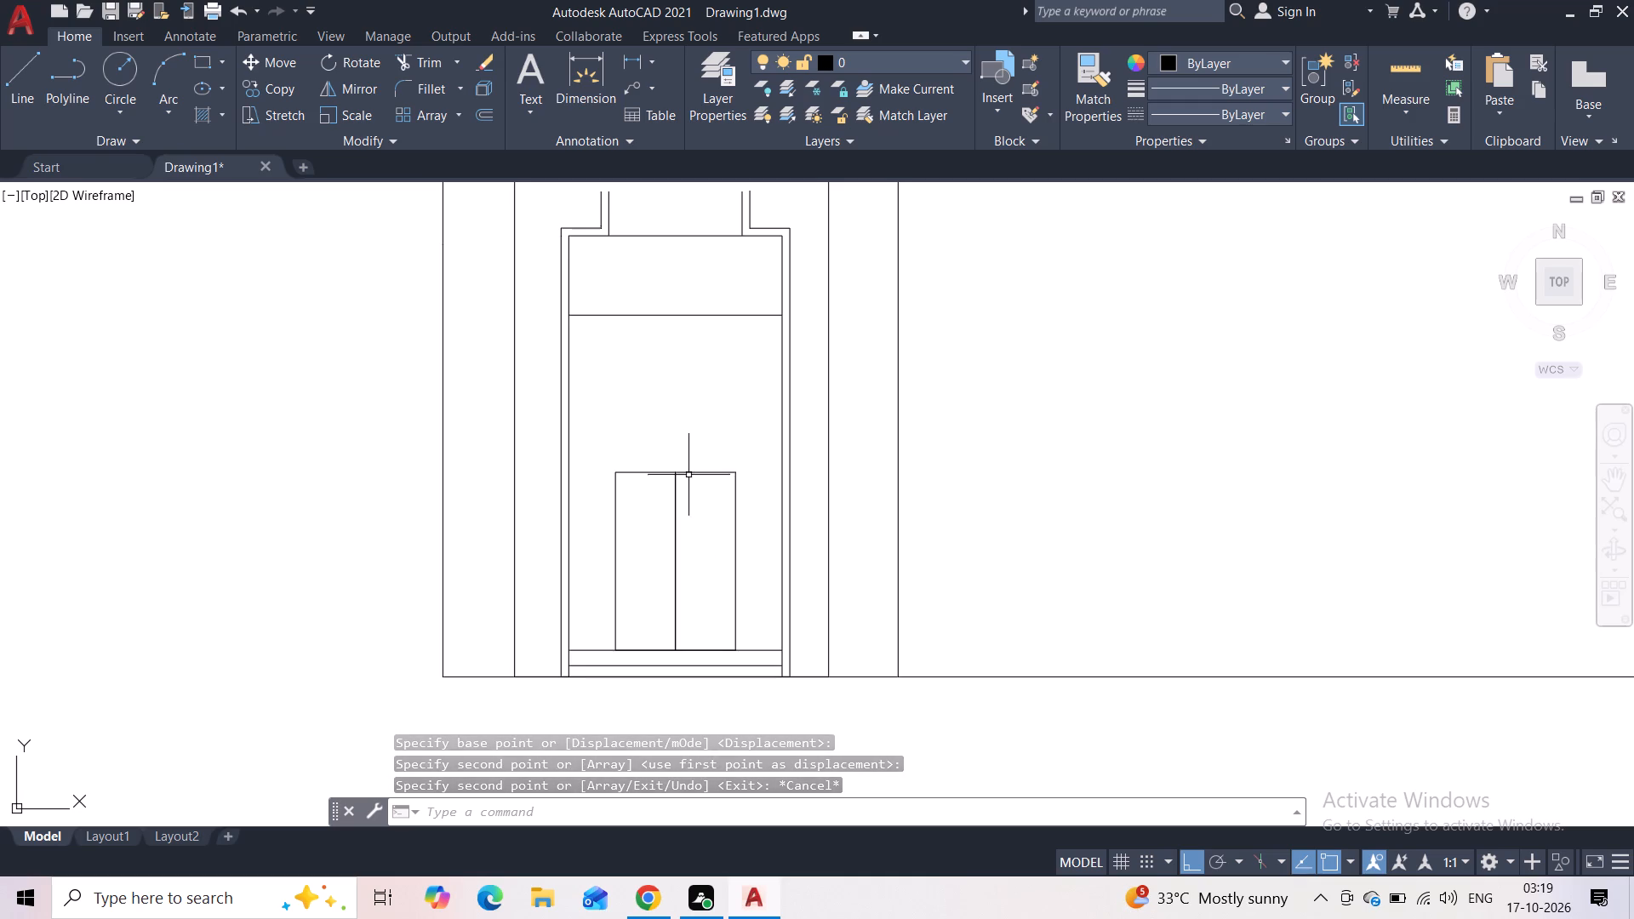
Offset both narrow rectangles outward by 2" to give each panel a frame.
{"action": "scroll", "coordinate": [711, 530], "scroll_direction": "up", "scroll_amount": 1}
{"action": "middle_click_drag", "start_coordinate": [699, 530], "coordinate": [596, 397]}
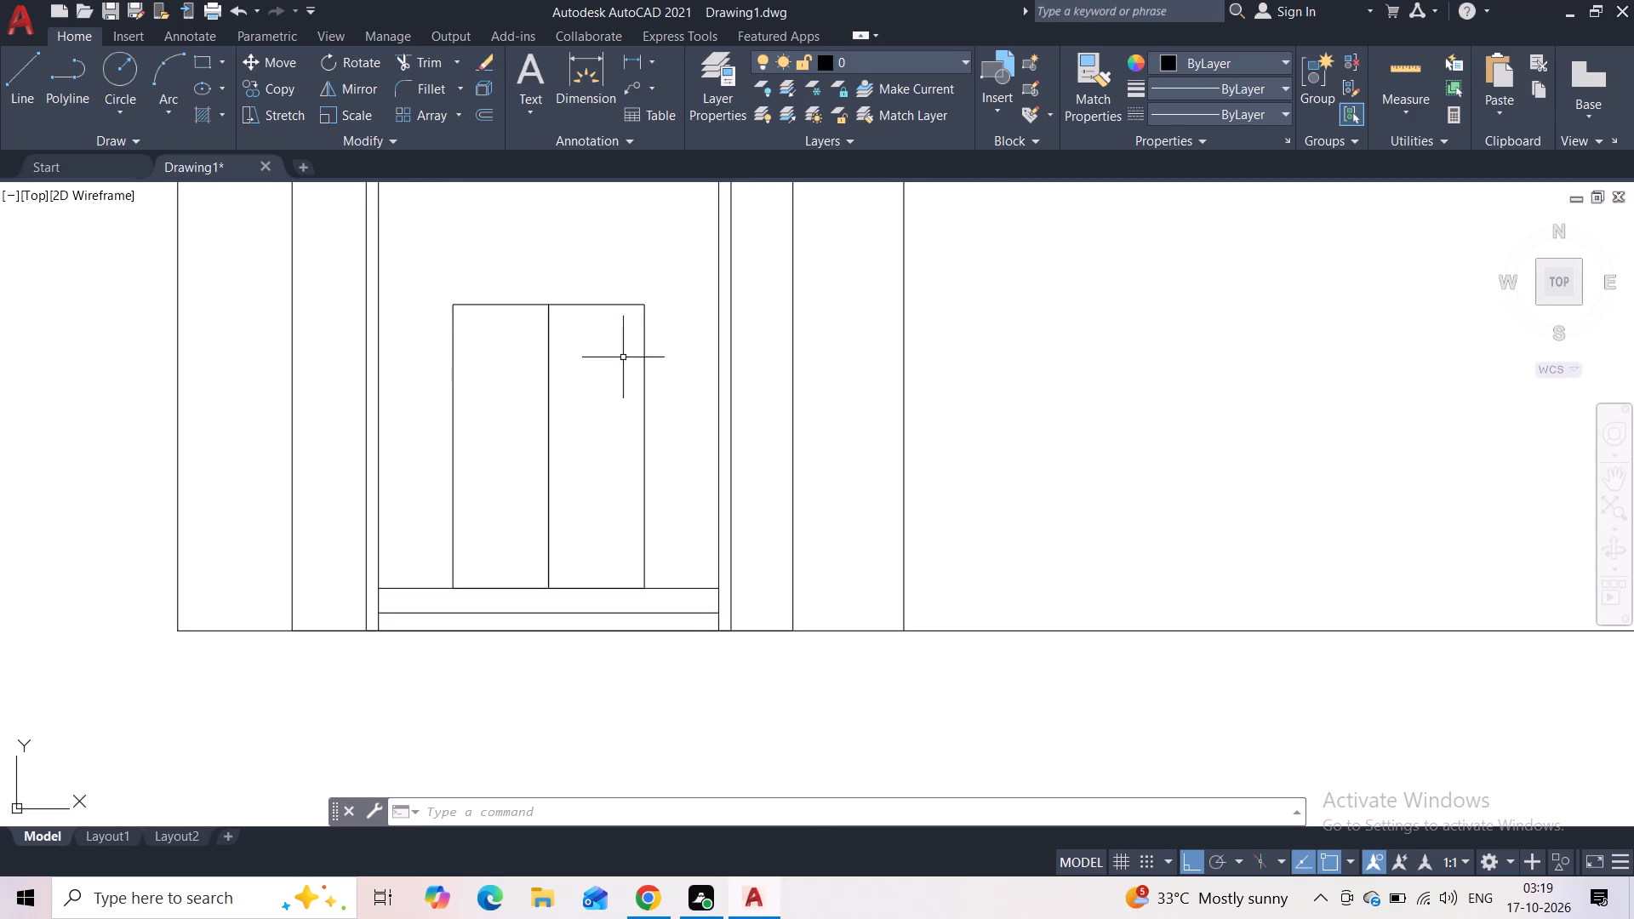
{"action": "left_click", "coordinate": [649, 323]}
{"action": "left_click", "coordinate": [449, 420]}
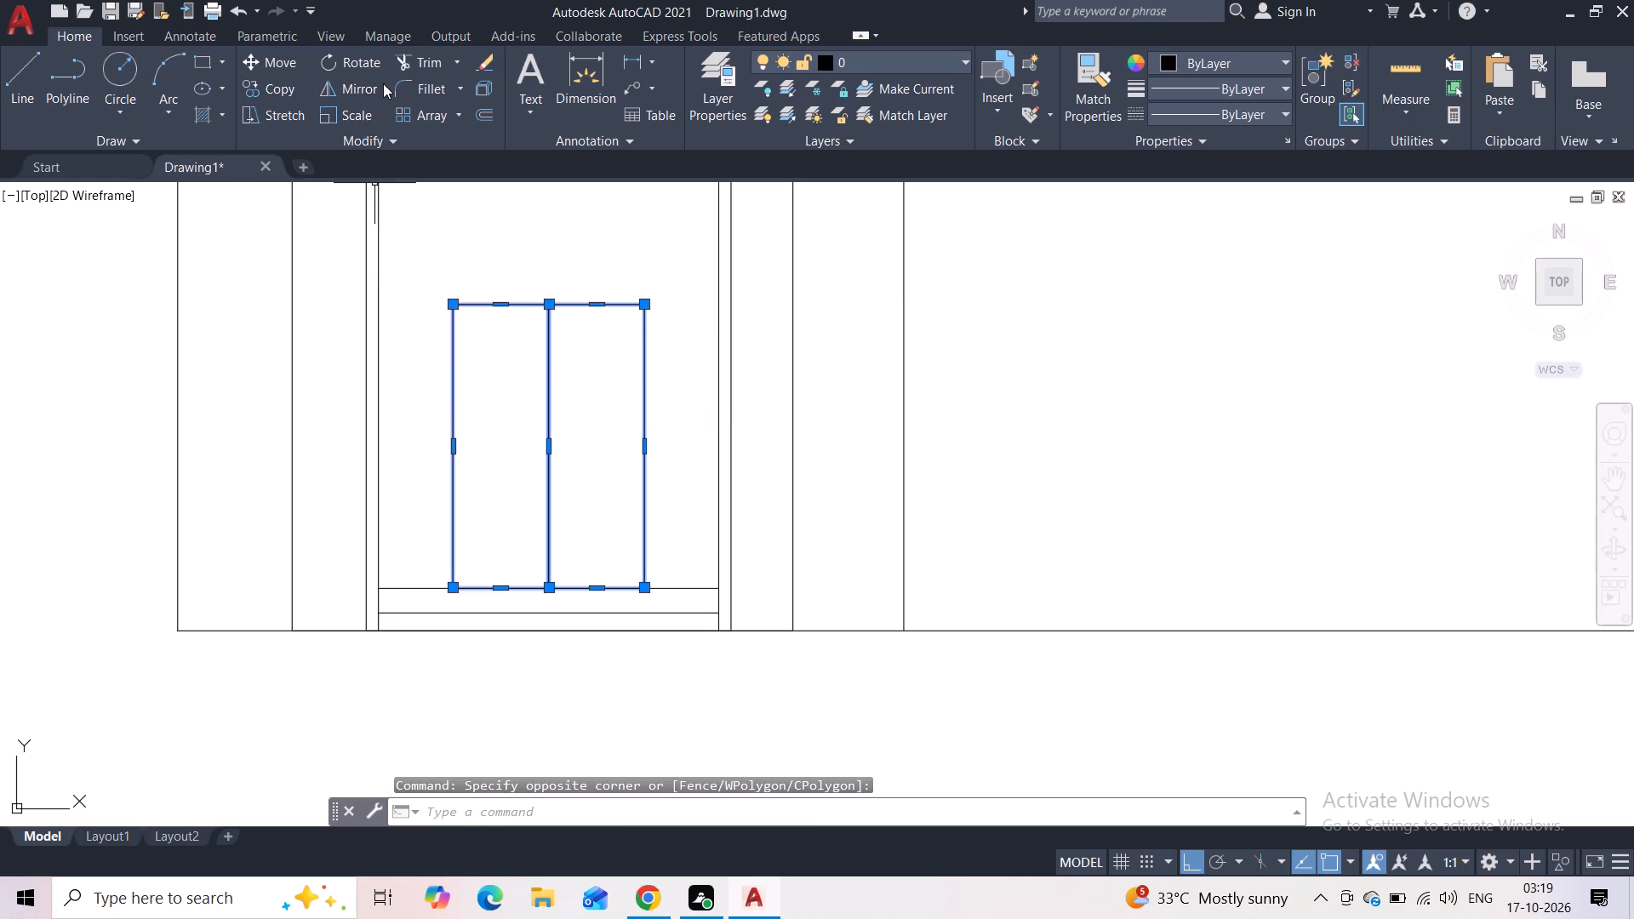
{"action": "left_click", "coordinate": [488, 121]}
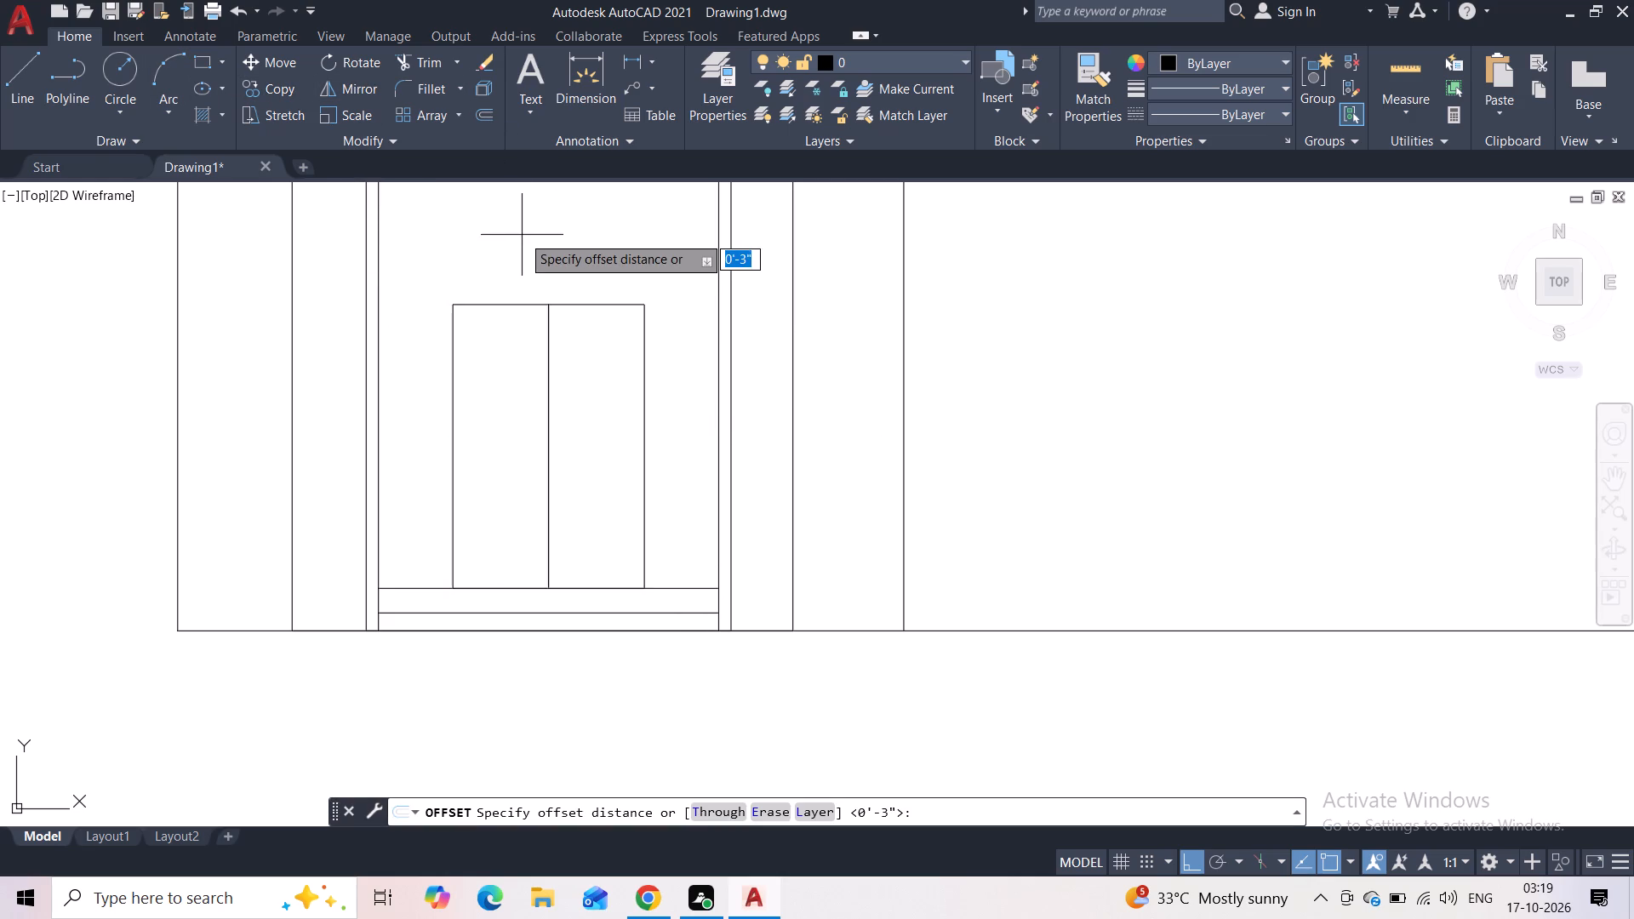
{"action": "type", "text": "2\""}
{"action": "key", "text": "Return"}
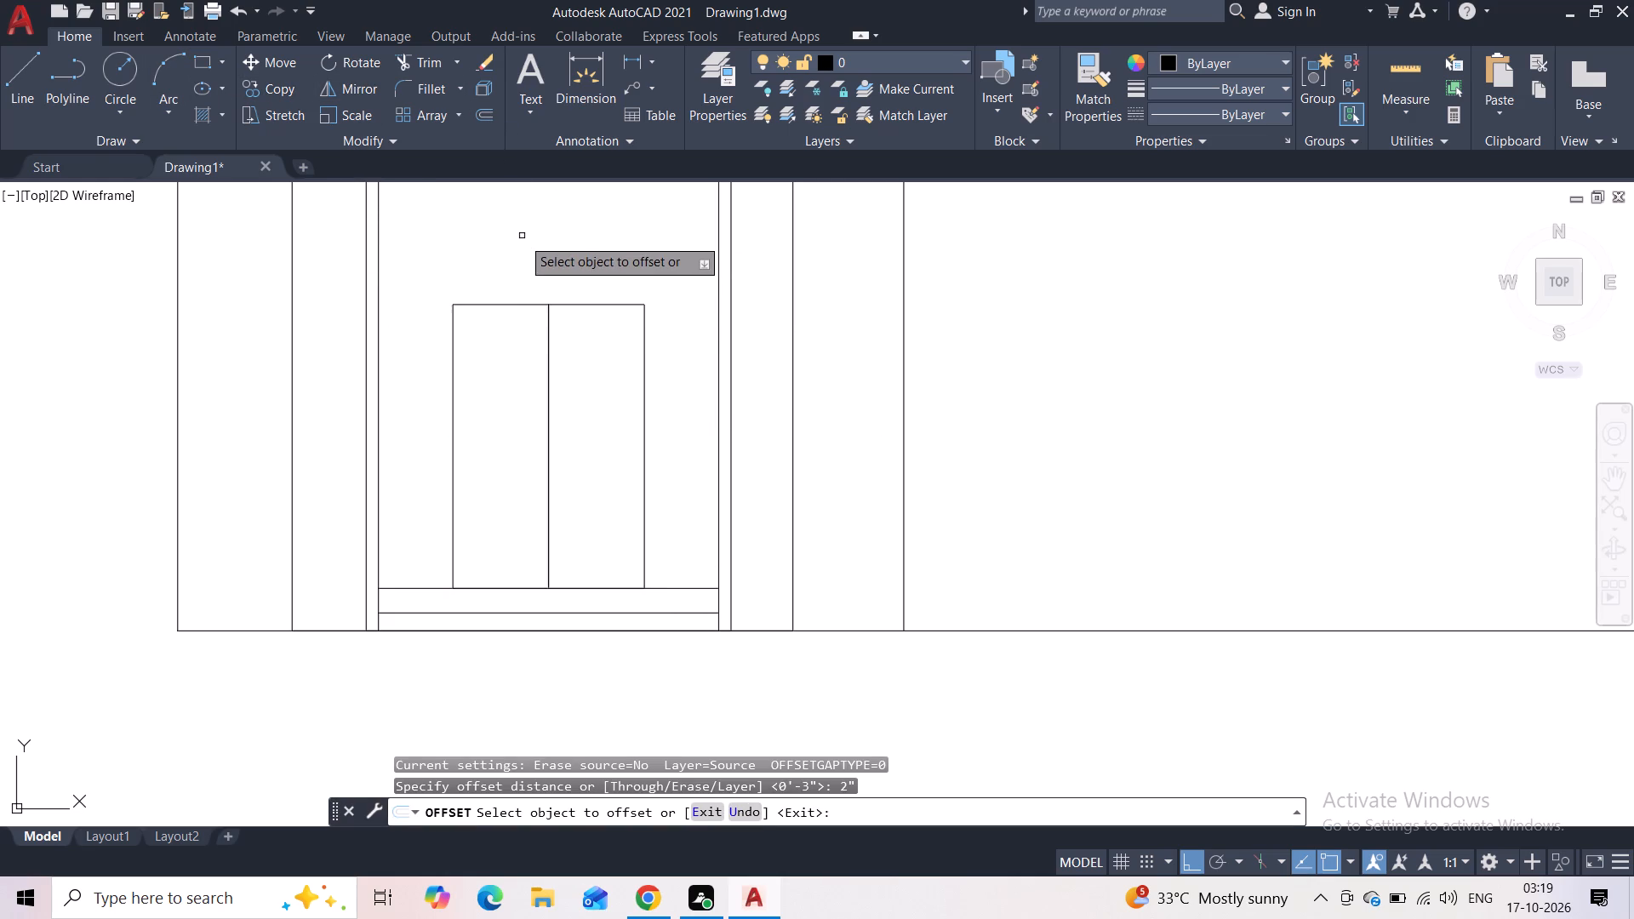
{"action": "left_click", "coordinate": [514, 304]}
{"action": "left_click", "coordinate": [511, 262]}
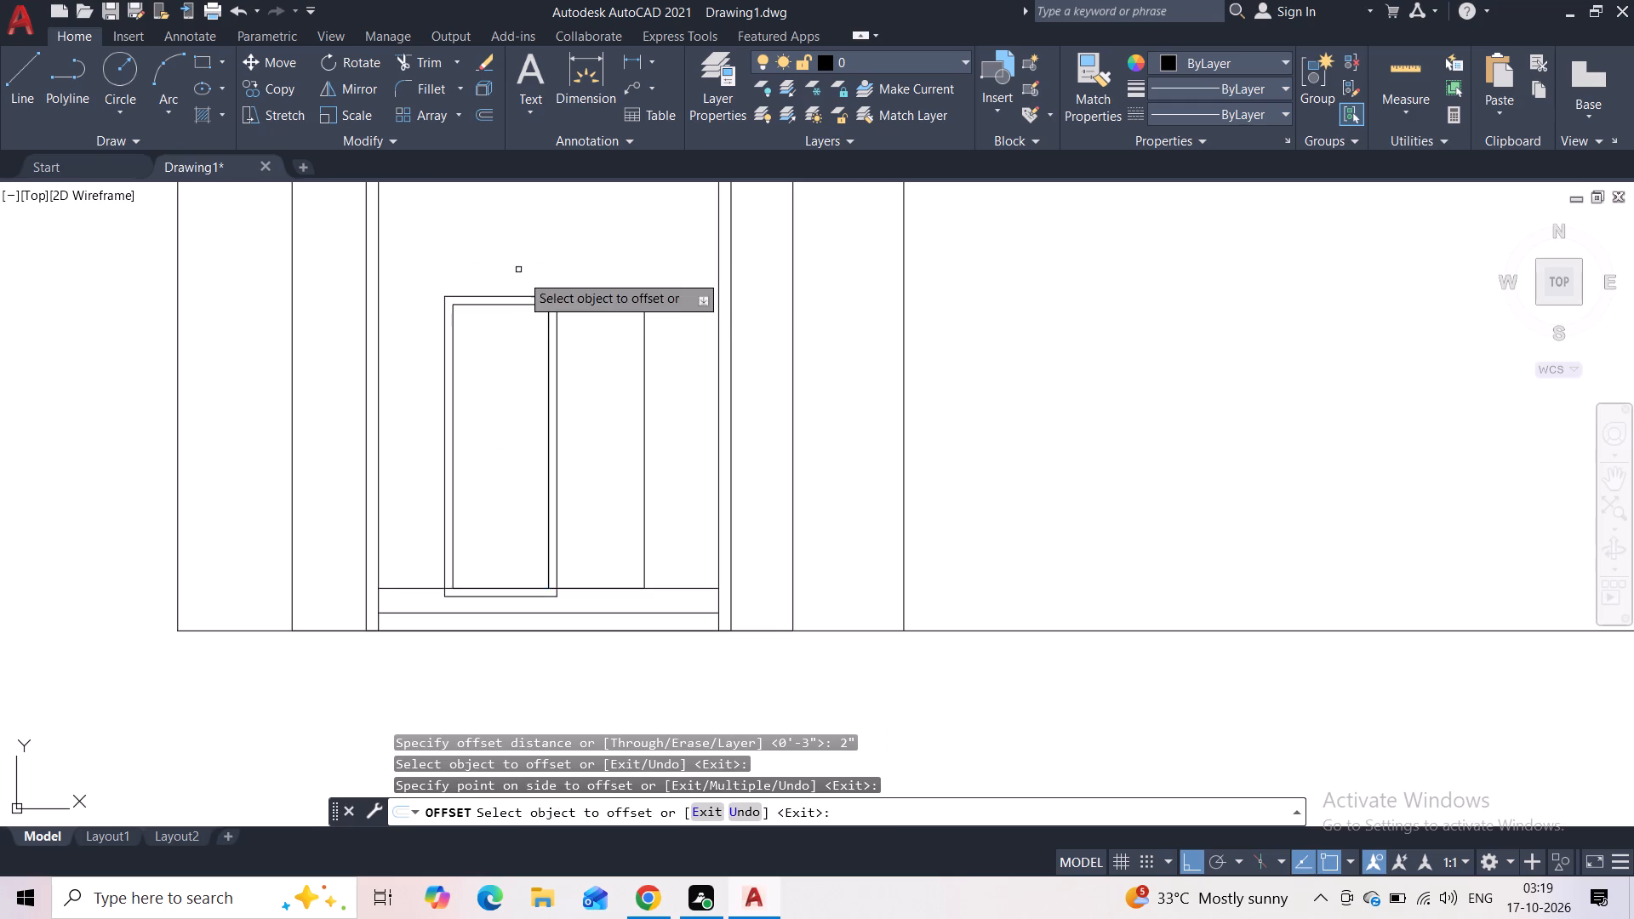
{"action": "left_click", "coordinate": [568, 302]}
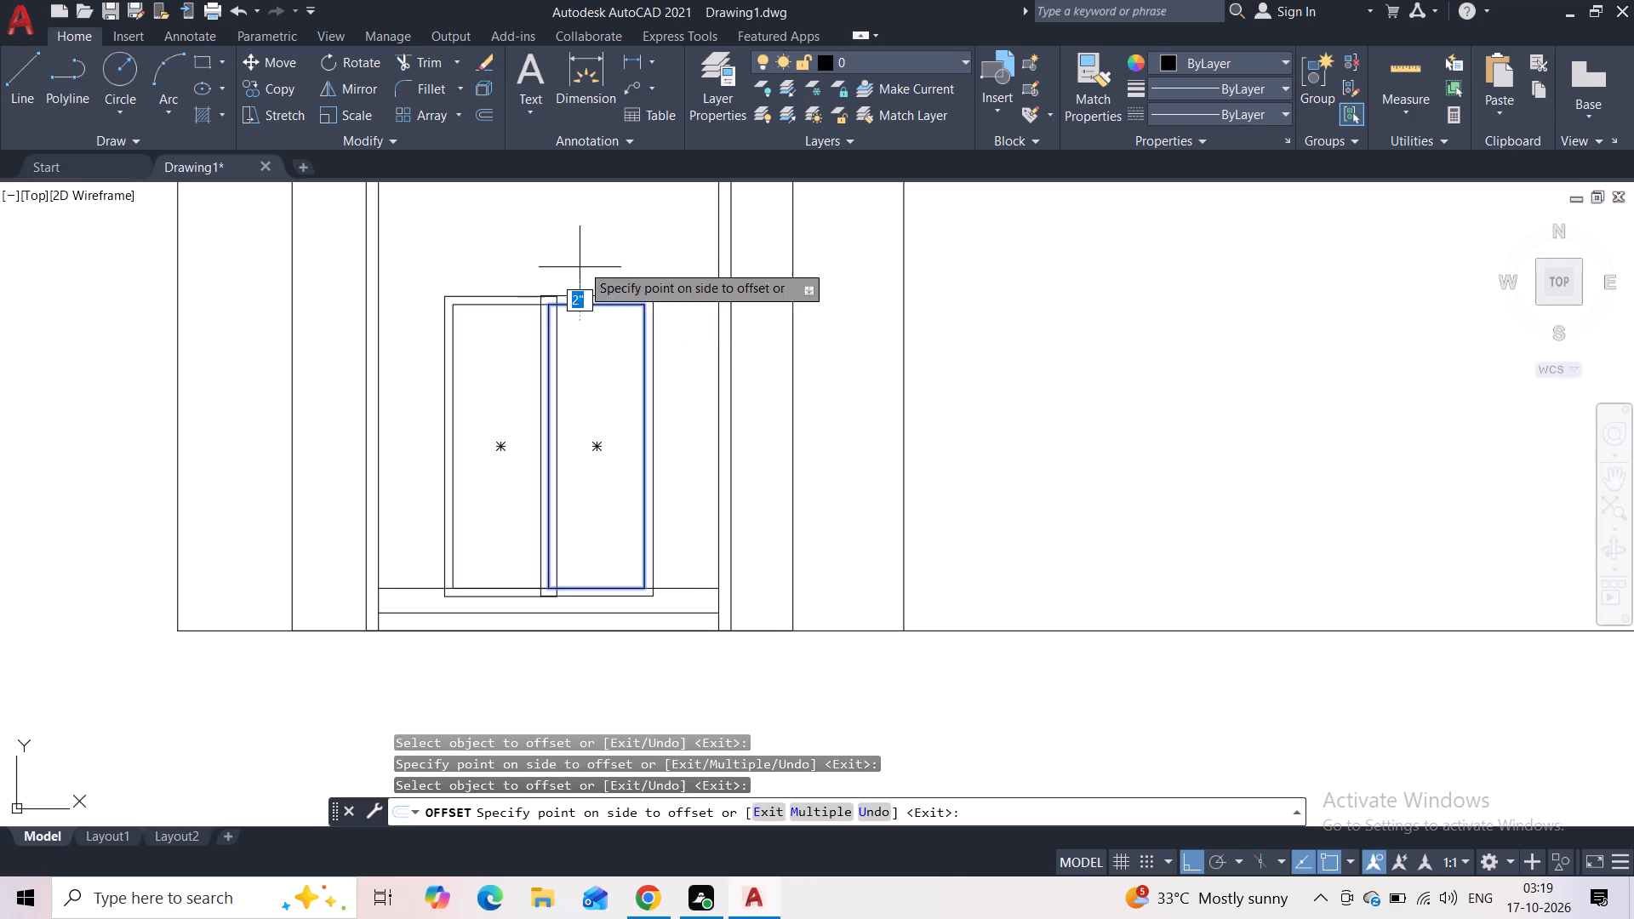
{"action": "left_click", "coordinate": [584, 253]}
{"action": "key", "text": "Escape"}
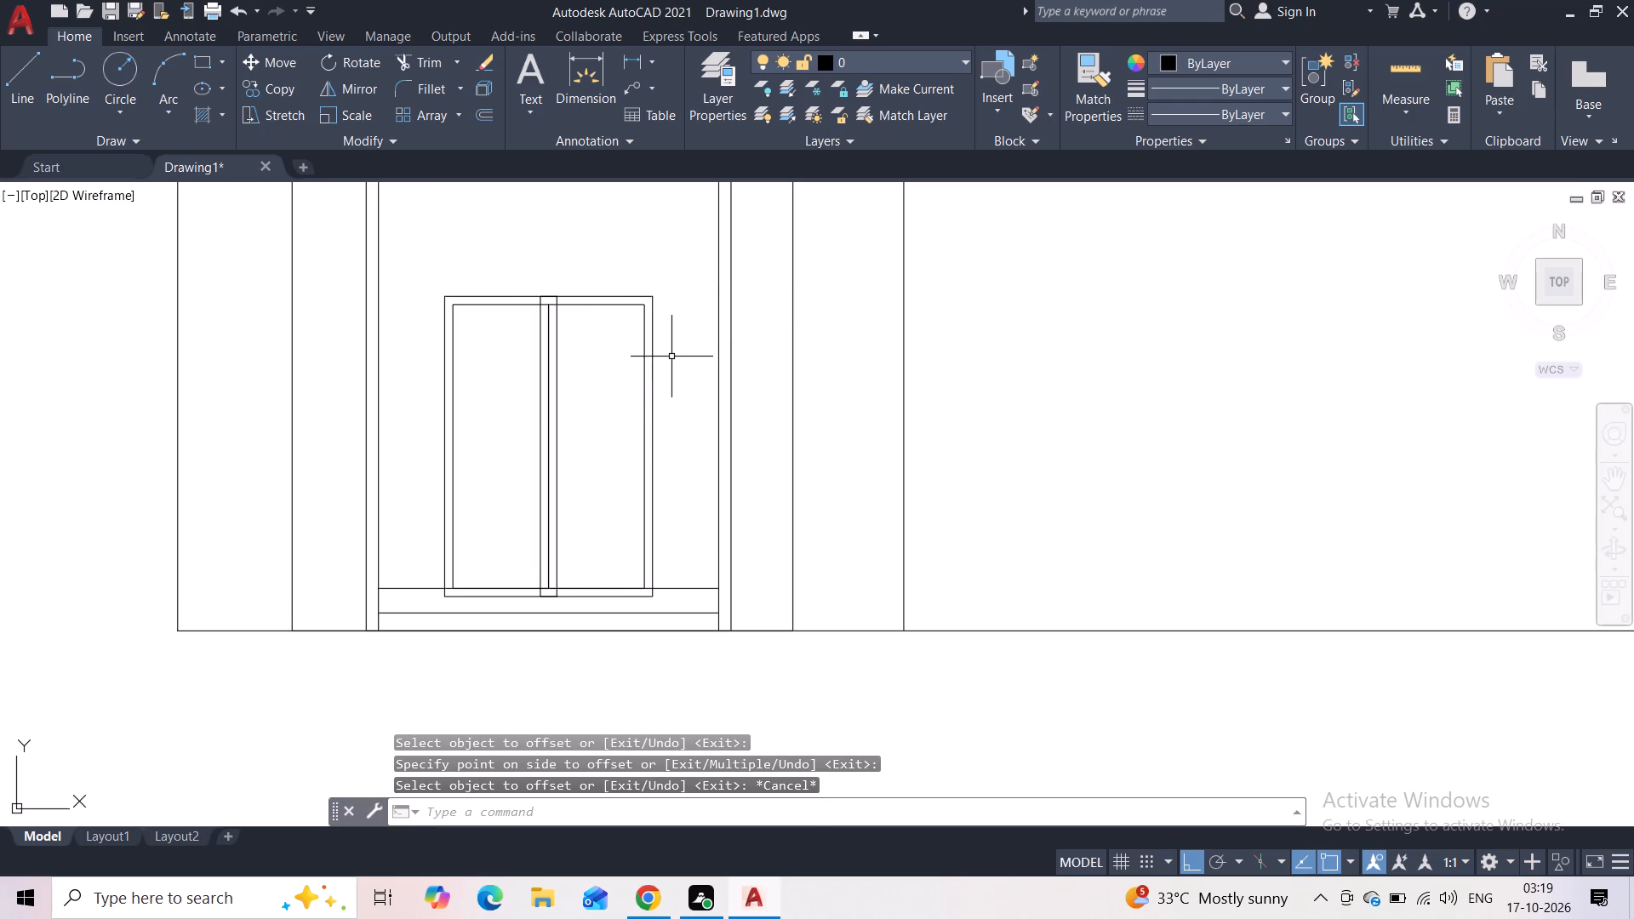
Move both framed panels up 2" so the frames' bottom edges rest on the upper base line.
{"action": "left_click", "coordinate": [673, 357]}
{"action": "left_click", "coordinate": [393, 454]}
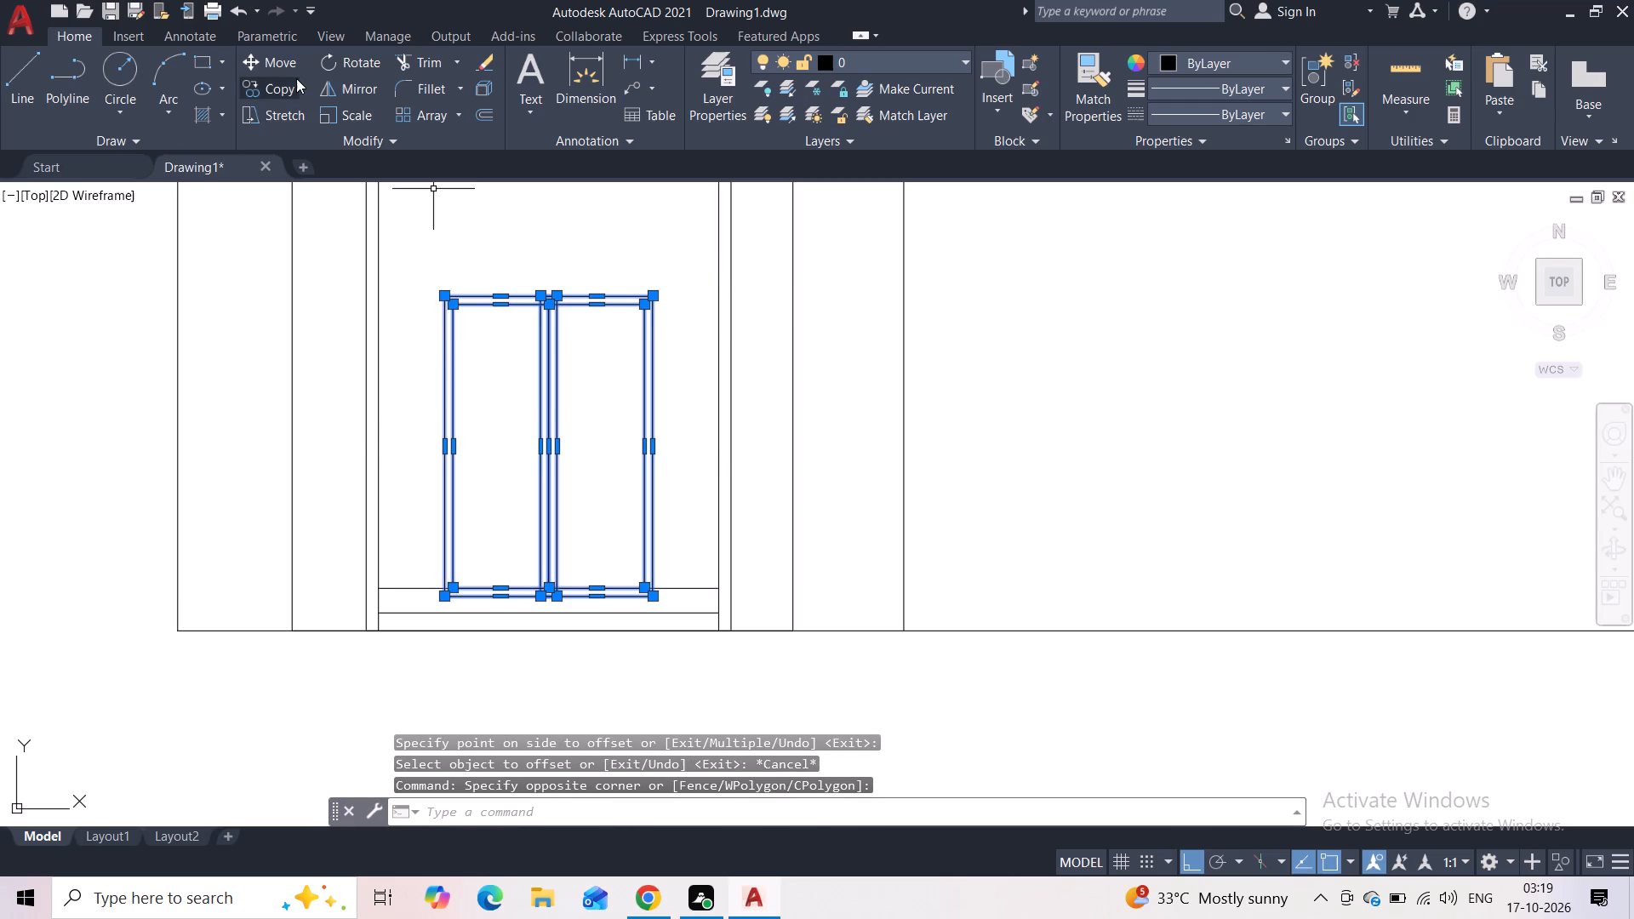
{"action": "left_click", "coordinate": [290, 71]}
{"action": "scroll", "coordinate": [537, 599], "scroll_direction": "up", "scroll_amount": 4}
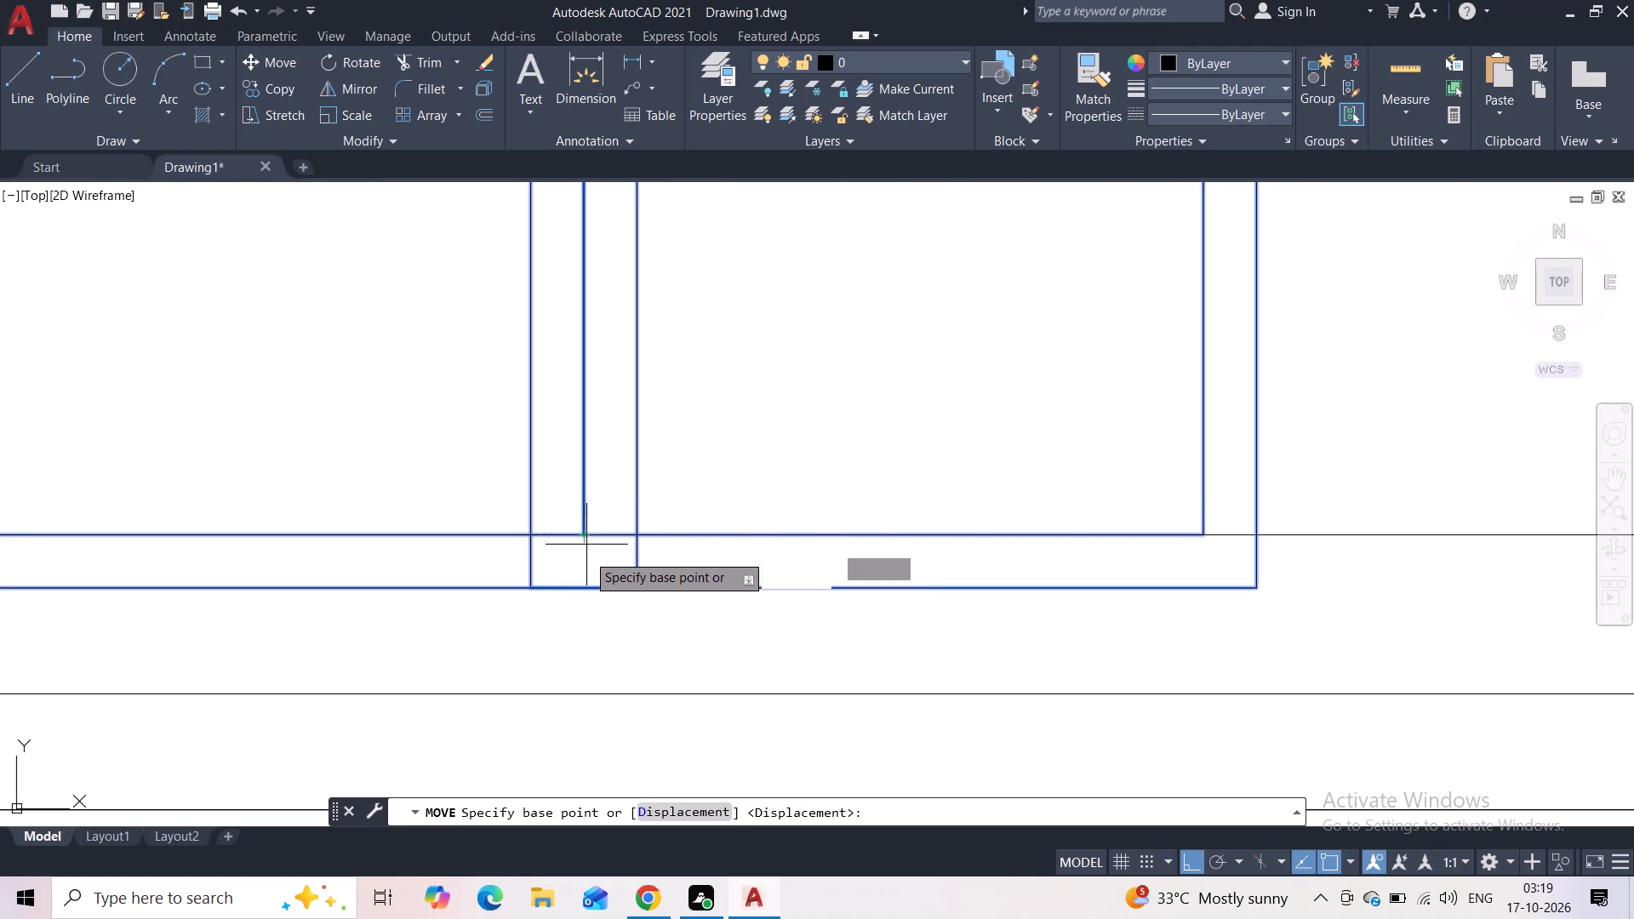
{"action": "left_click", "coordinate": [589, 587]}
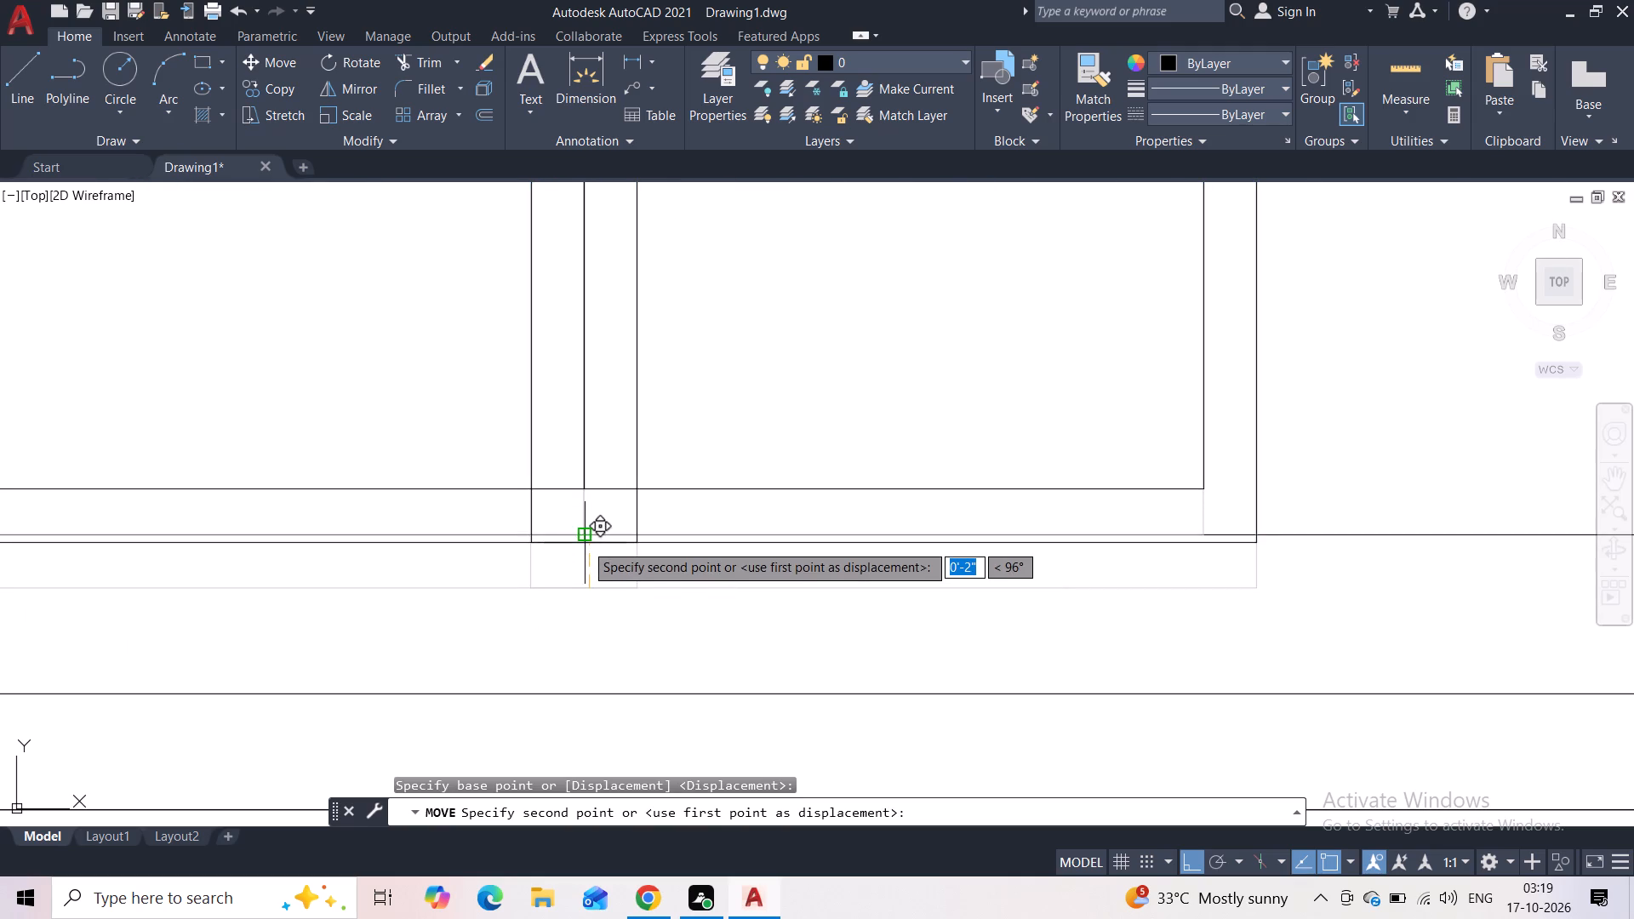
{"action": "left_click", "coordinate": [585, 540]}
{"action": "key", "text": "Escape"}
Trim the doubled line in the middle of the two panels and the vertical stubs crossing the frame's top border.
{"action": "scroll", "coordinate": [599, 435], "scroll_direction": "down", "scroll_amount": 3}
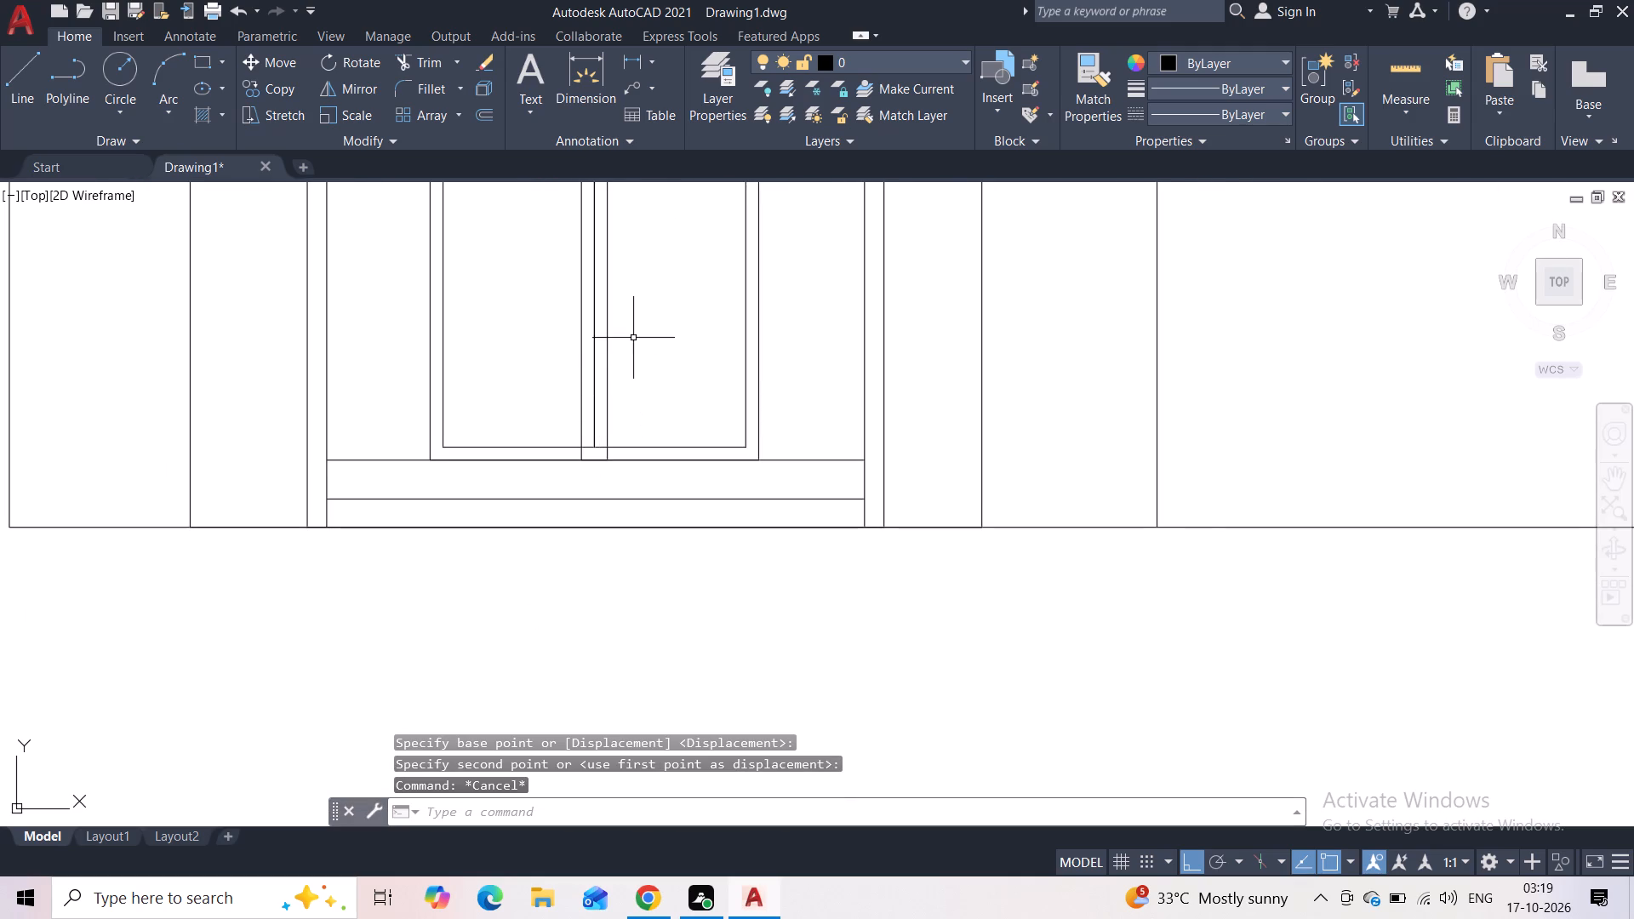
{"action": "middle_click_drag", "start_coordinate": [634, 338], "coordinate": [650, 551]}
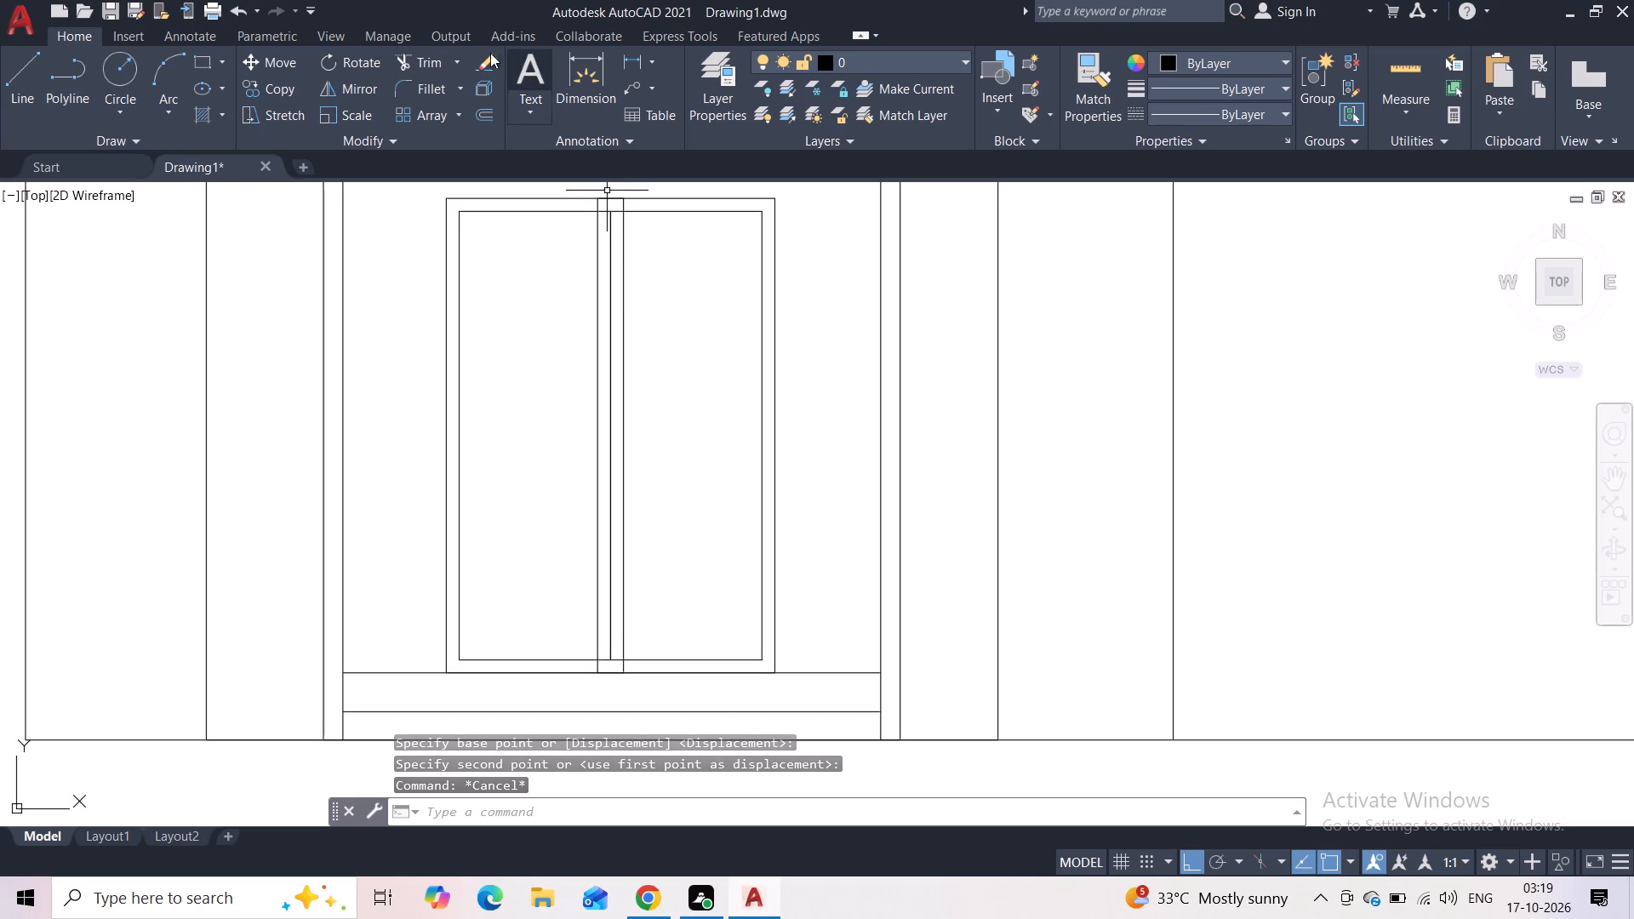
{"action": "left_click", "coordinate": [436, 53]}
{"action": "scroll", "coordinate": [614, 282], "scroll_direction": "up", "scroll_amount": 2}
{"action": "left_click_drag", "start_coordinate": [603, 274], "coordinate": [595, 298]}
{"action": "scroll", "coordinate": [597, 294], "scroll_direction": "down", "scroll_amount": 3}
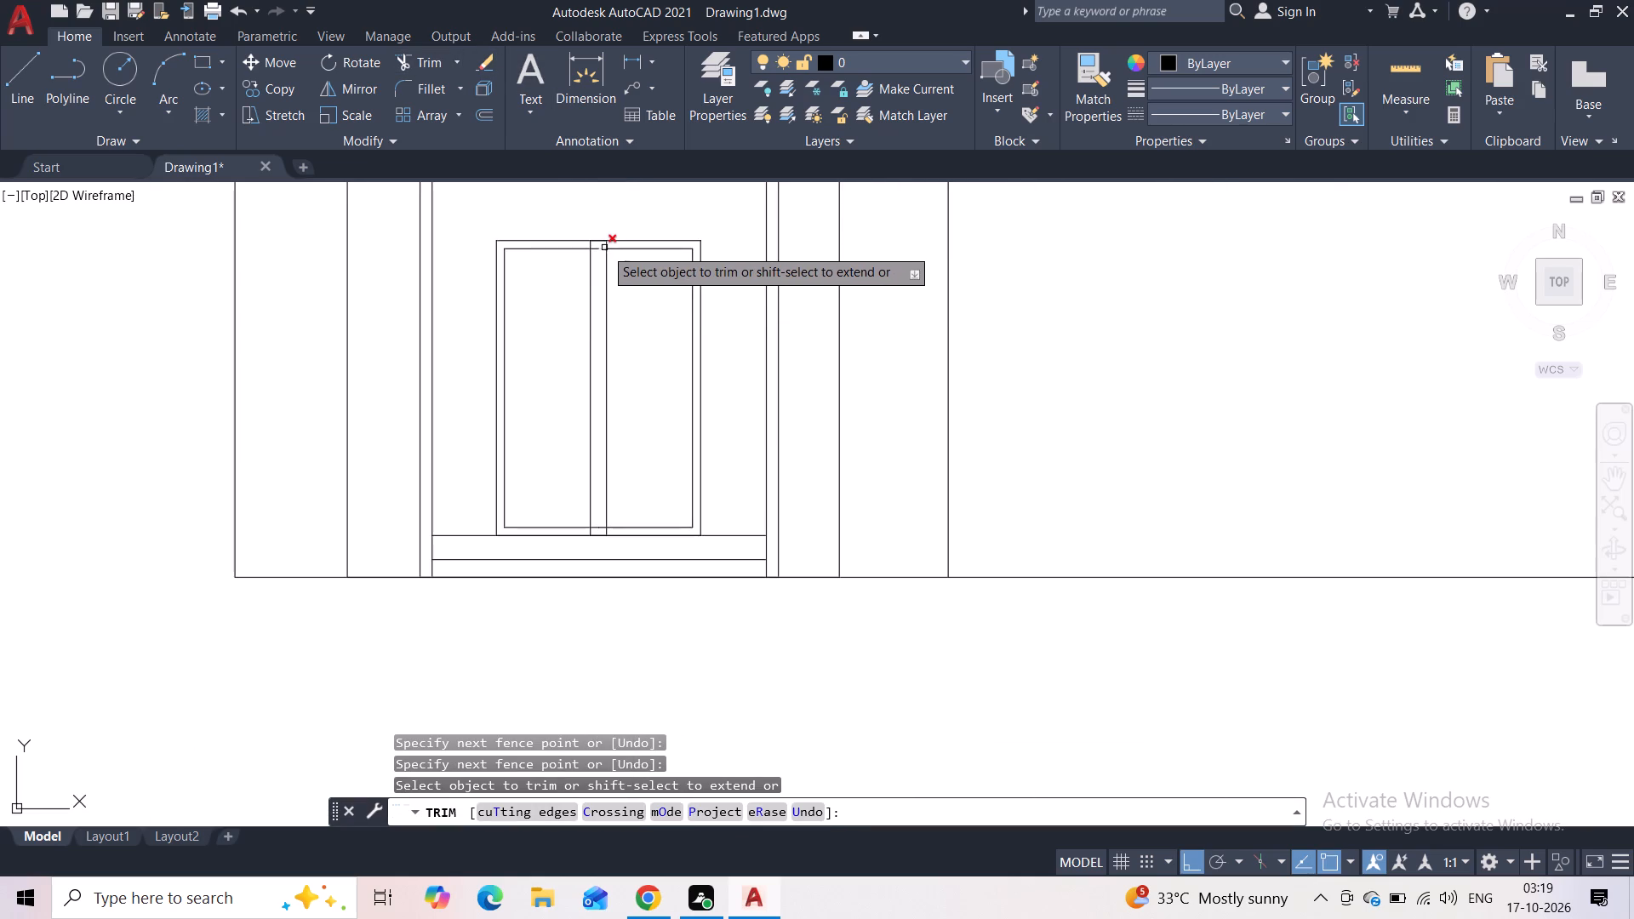
{"action": "scroll", "coordinate": [602, 247], "scroll_direction": "up", "scroll_amount": 4}
{"action": "left_click_drag", "start_coordinate": [492, 239], "coordinate": [616, 232]}
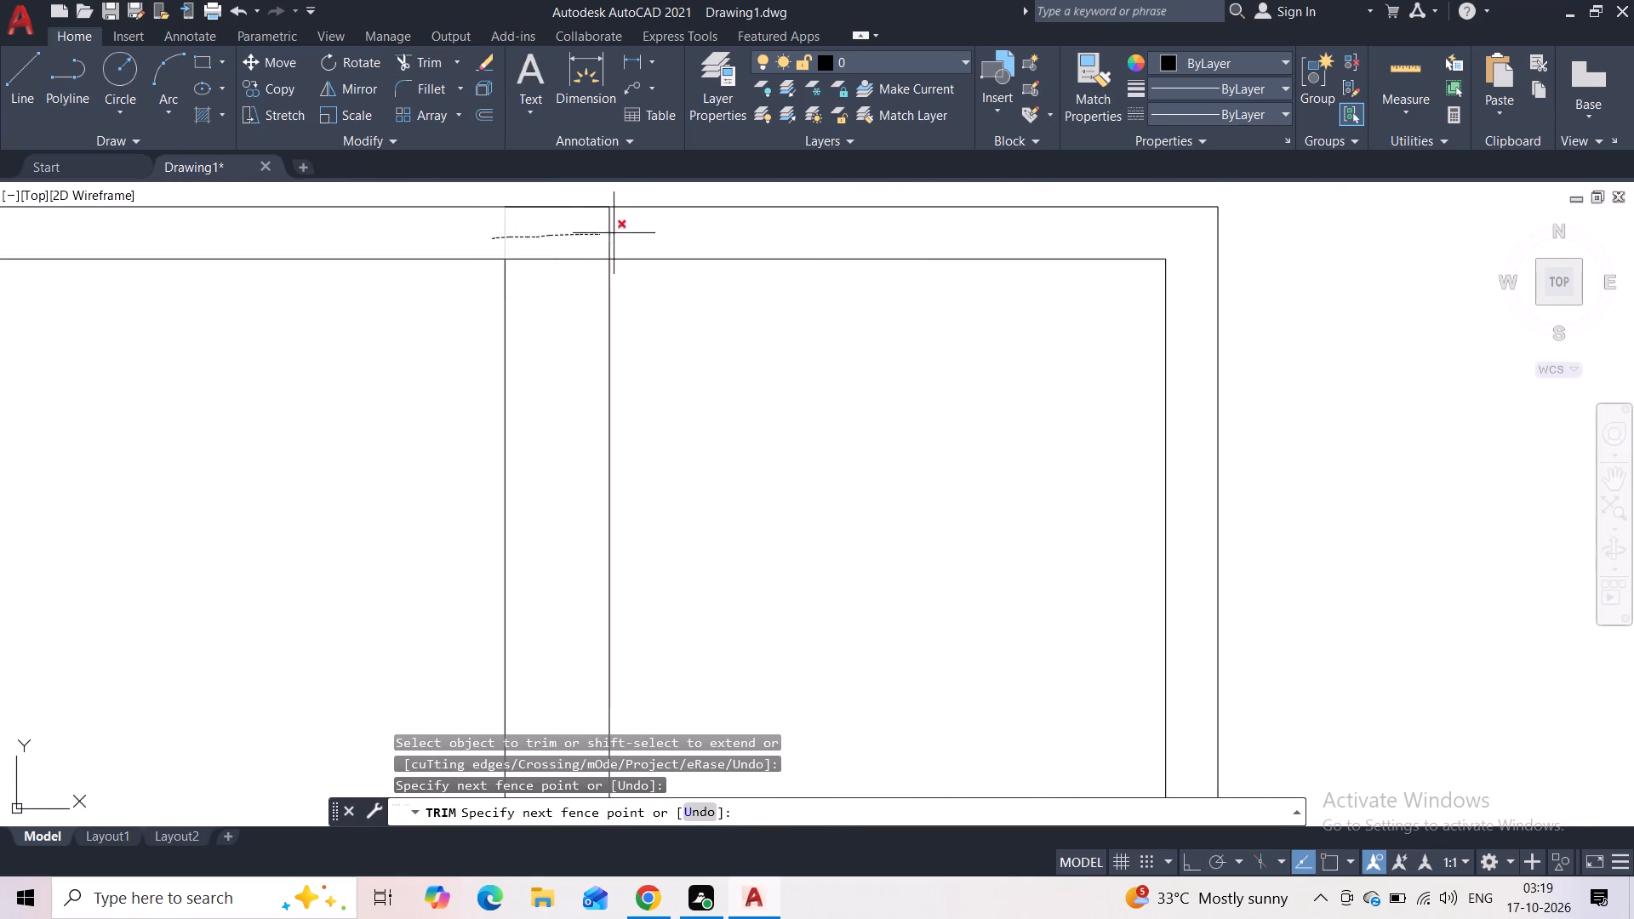
{"action": "left_click_drag", "start_coordinate": [616, 232], "coordinate": [646, 234]}
Trim the two vertical stubs crossing the frame's bottom border between the two panels.
{"action": "scroll", "coordinate": [686, 384], "scroll_direction": "down", "scroll_amount": 1}
{"action": "scroll", "coordinate": [706, 458], "scroll_direction": "down", "scroll_amount": 1}
{"action": "middle_click_drag", "start_coordinate": [706, 461], "coordinate": [583, 240]}
{"action": "middle_click_drag", "start_coordinate": [625, 470], "coordinate": [600, 235]}
{"action": "scroll", "coordinate": [495, 616], "scroll_direction": "up", "scroll_amount": 3}
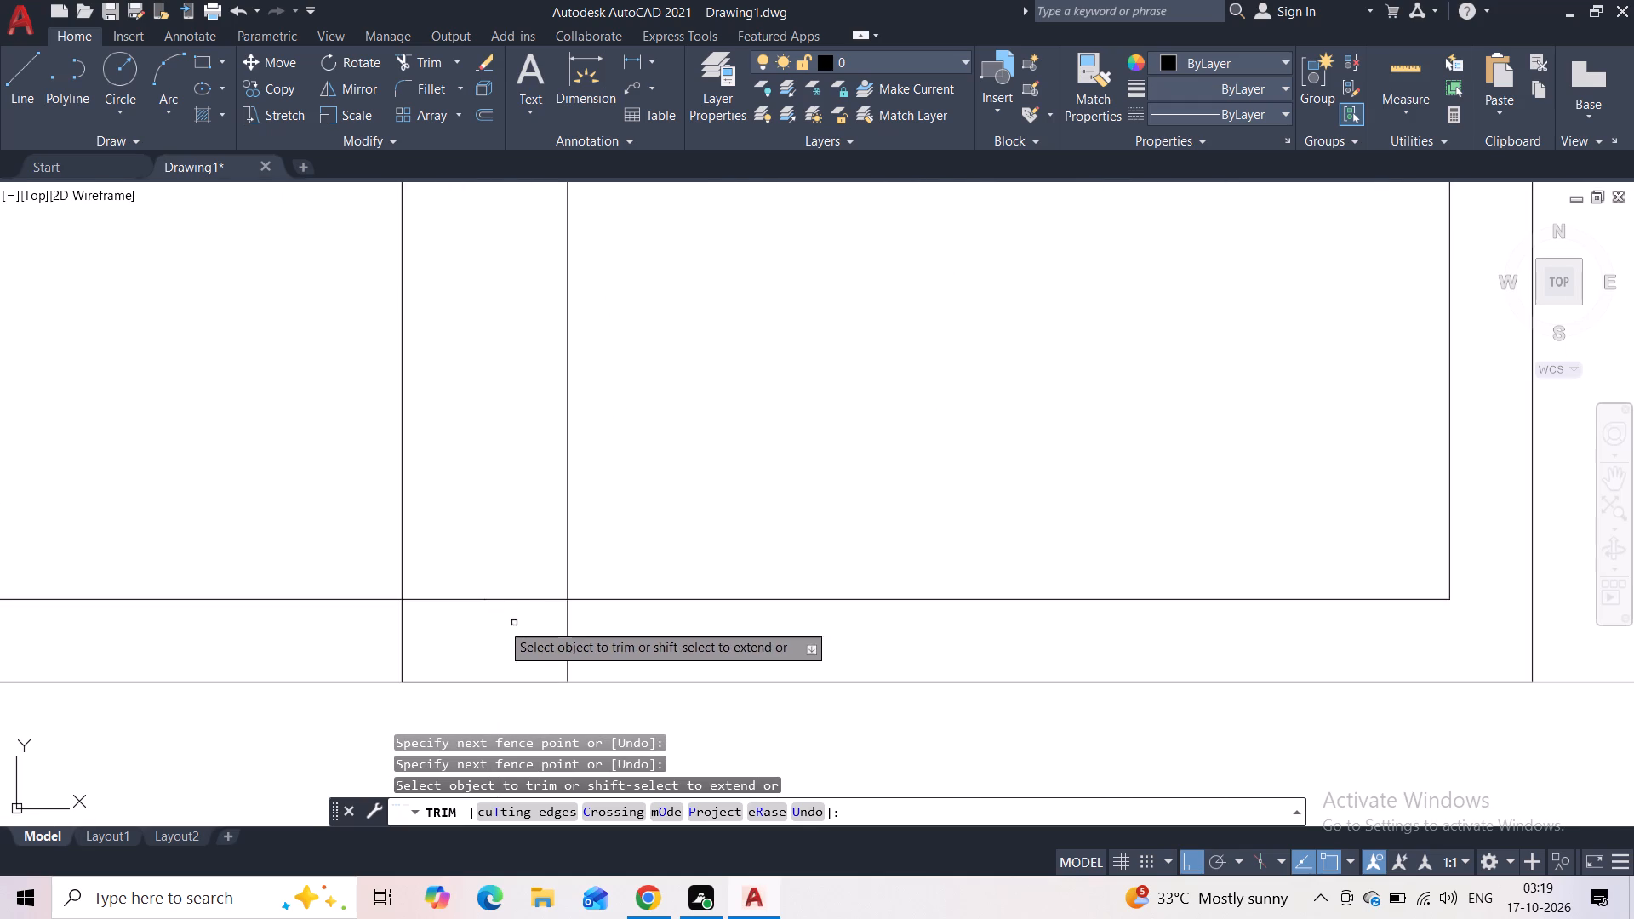
{"action": "scroll", "coordinate": [453, 619], "scroll_direction": "down", "scroll_amount": 4}
{"action": "scroll", "coordinate": [441, 625], "scroll_direction": "up", "scroll_amount": 4}
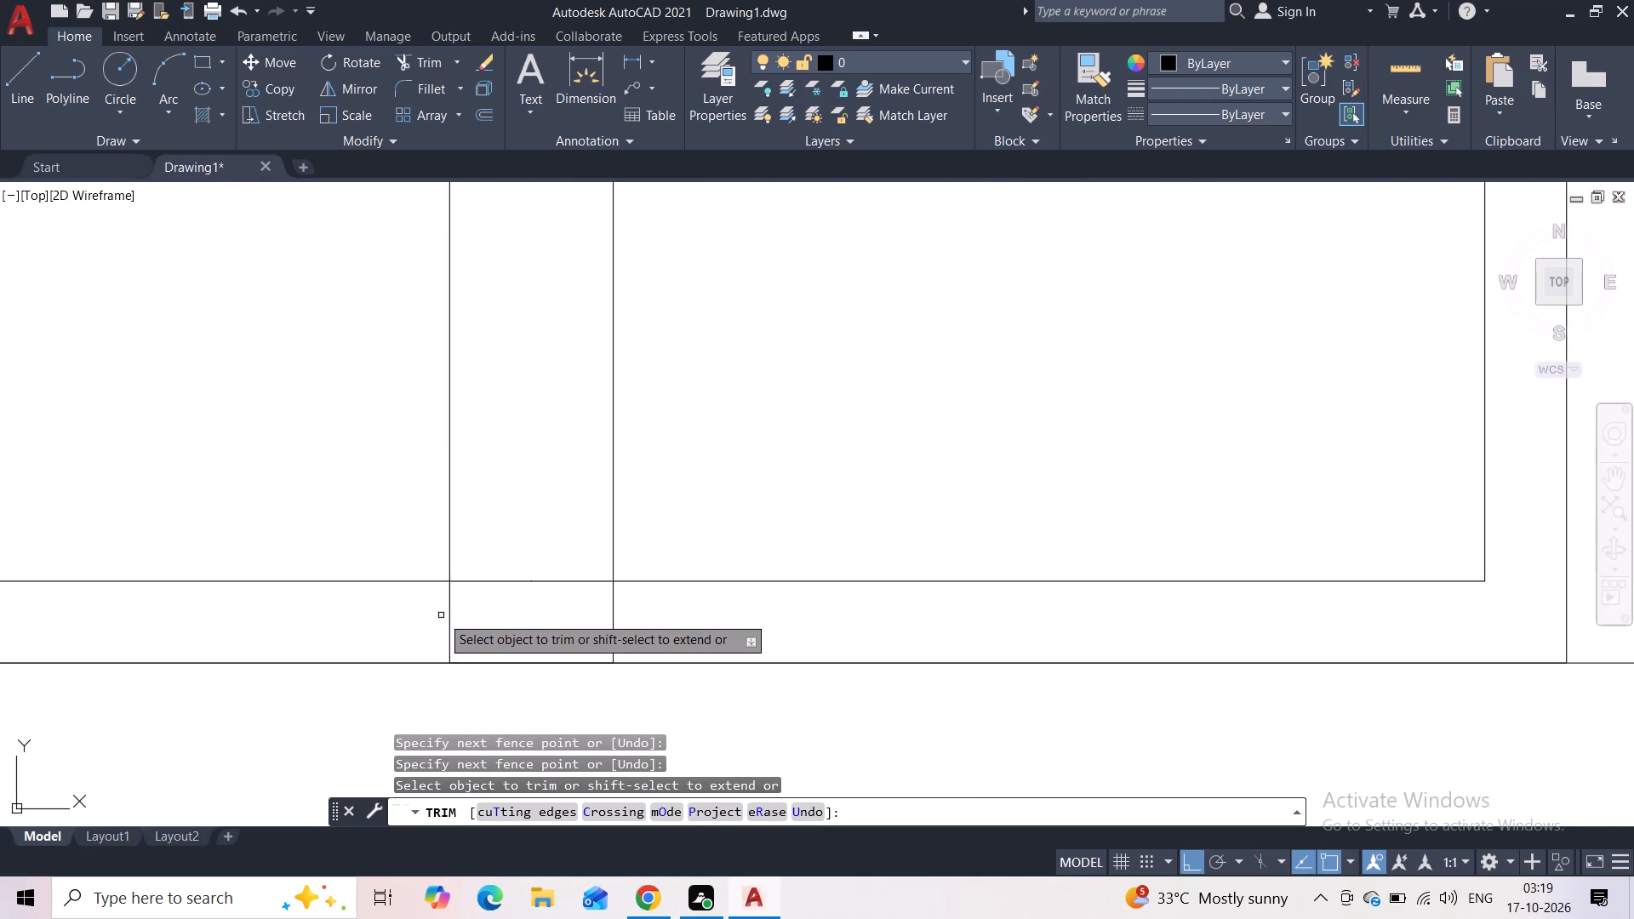
{"action": "left_click_drag", "start_coordinate": [441, 615], "coordinate": [624, 618]}
{"action": "key", "text": "Escape"}
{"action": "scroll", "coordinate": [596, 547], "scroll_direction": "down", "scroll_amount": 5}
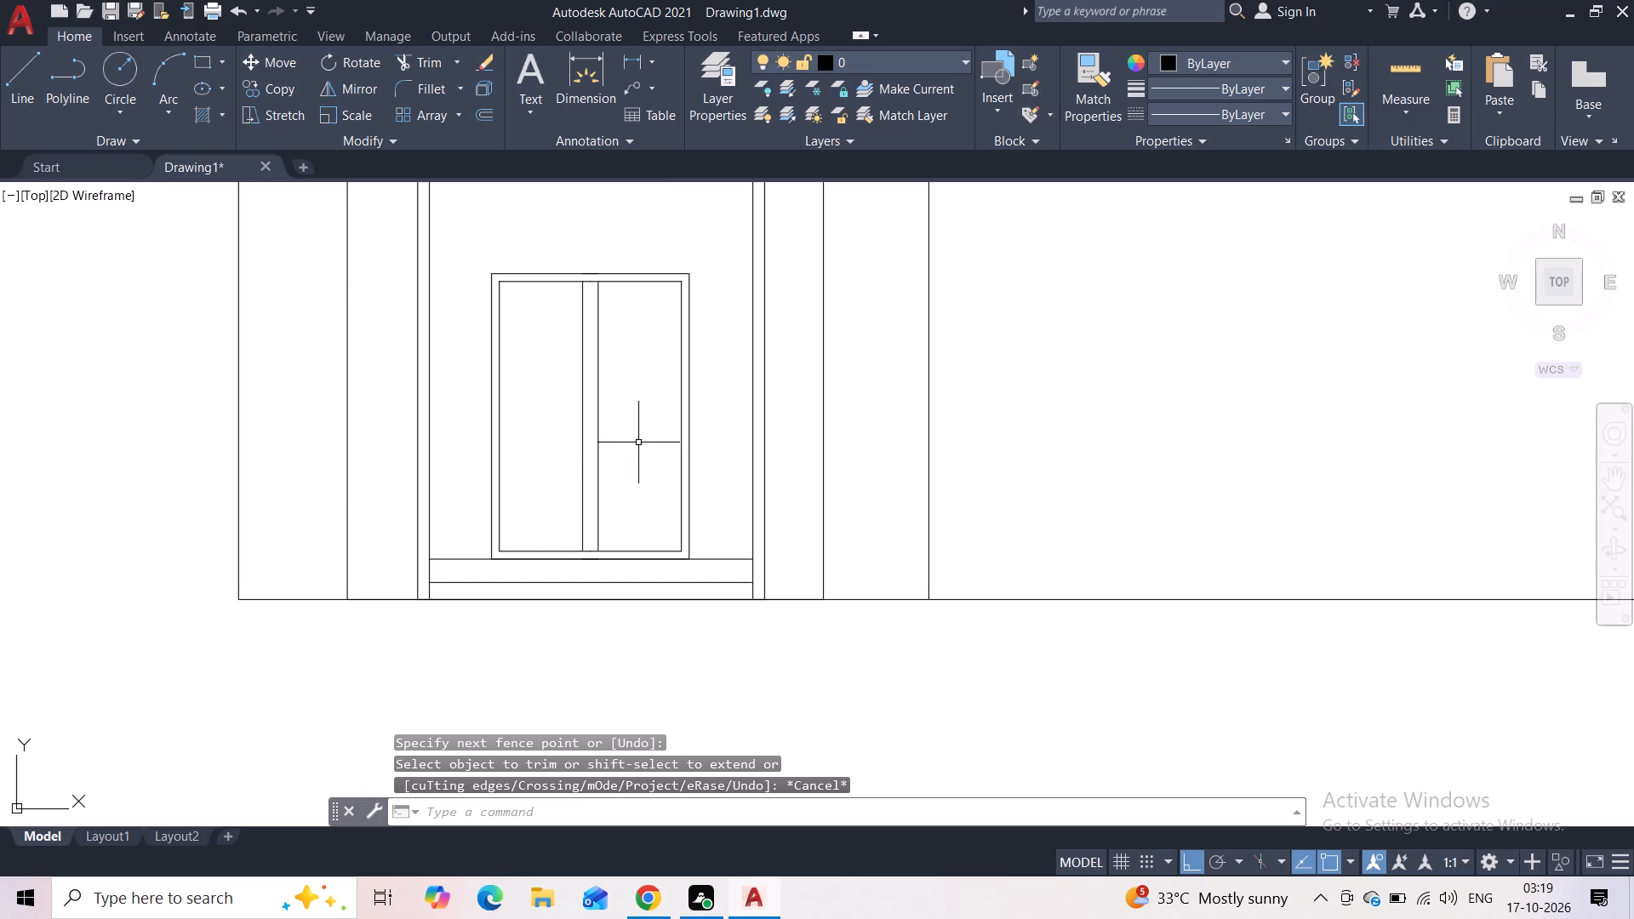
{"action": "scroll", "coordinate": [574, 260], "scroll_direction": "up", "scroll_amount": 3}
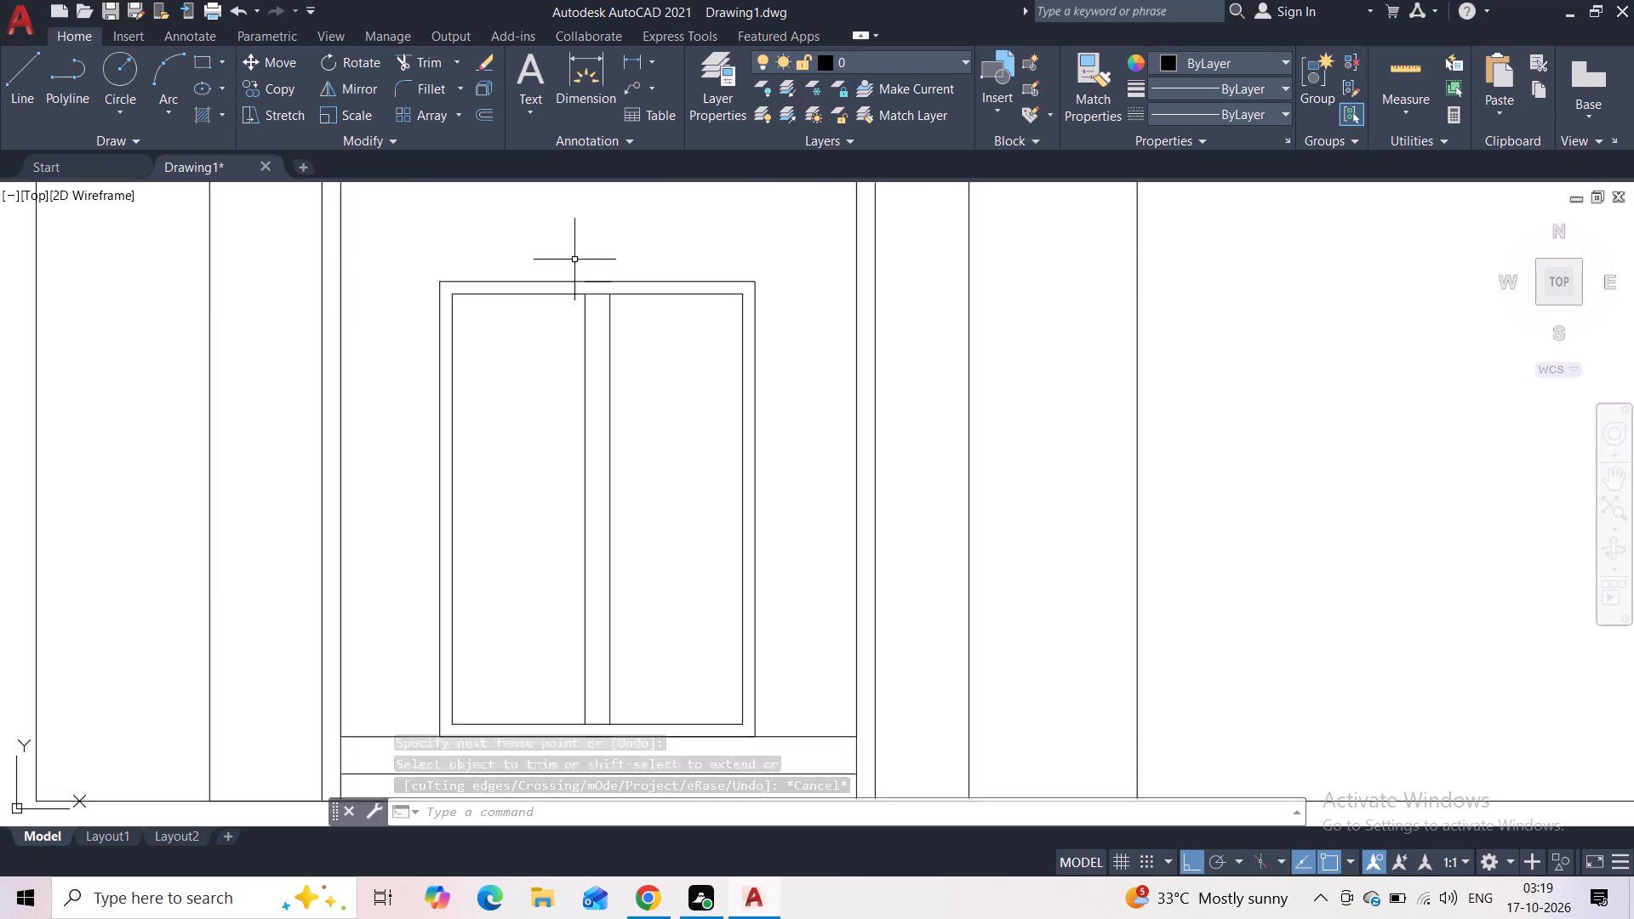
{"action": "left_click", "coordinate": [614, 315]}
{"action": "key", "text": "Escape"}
Draw a horizontal line joining the upper ends of the two inner vertical lines at the top of the stepped frame.
{"action": "scroll", "coordinate": [608, 306], "scroll_direction": "down", "scroll_amount": 8}
{"action": "scroll", "coordinate": [612, 275], "scroll_direction": "up", "scroll_amount": 2}
{"action": "middle_click_drag", "start_coordinate": [612, 276], "coordinate": [603, 425]}
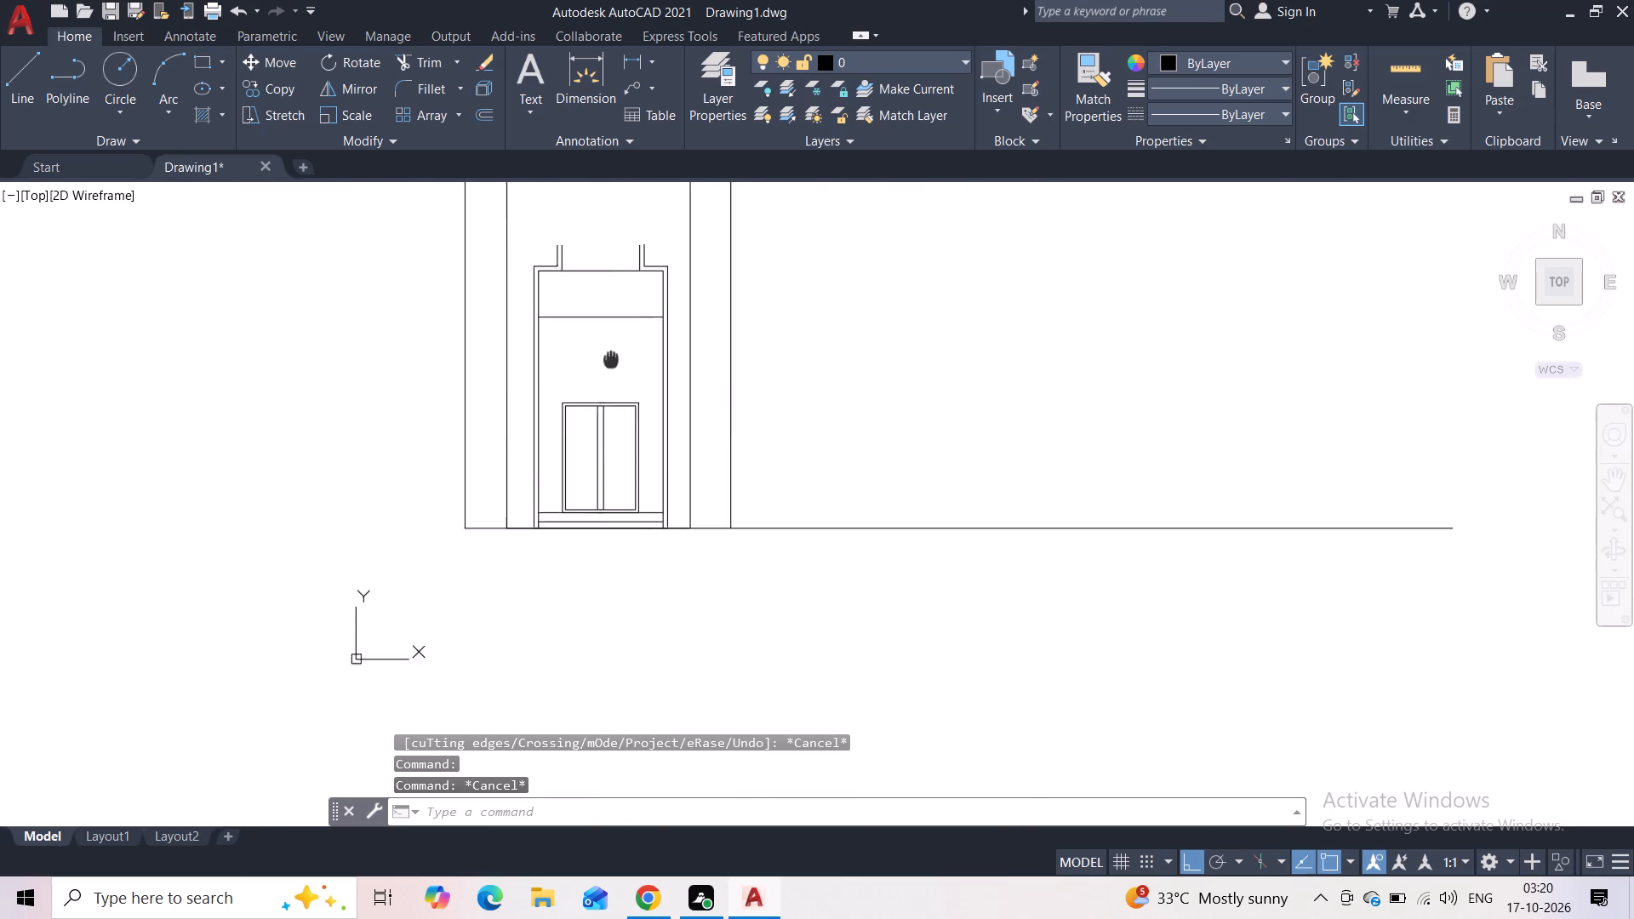
{"action": "middle_click_drag", "start_coordinate": [603, 425], "coordinate": [588, 471]}
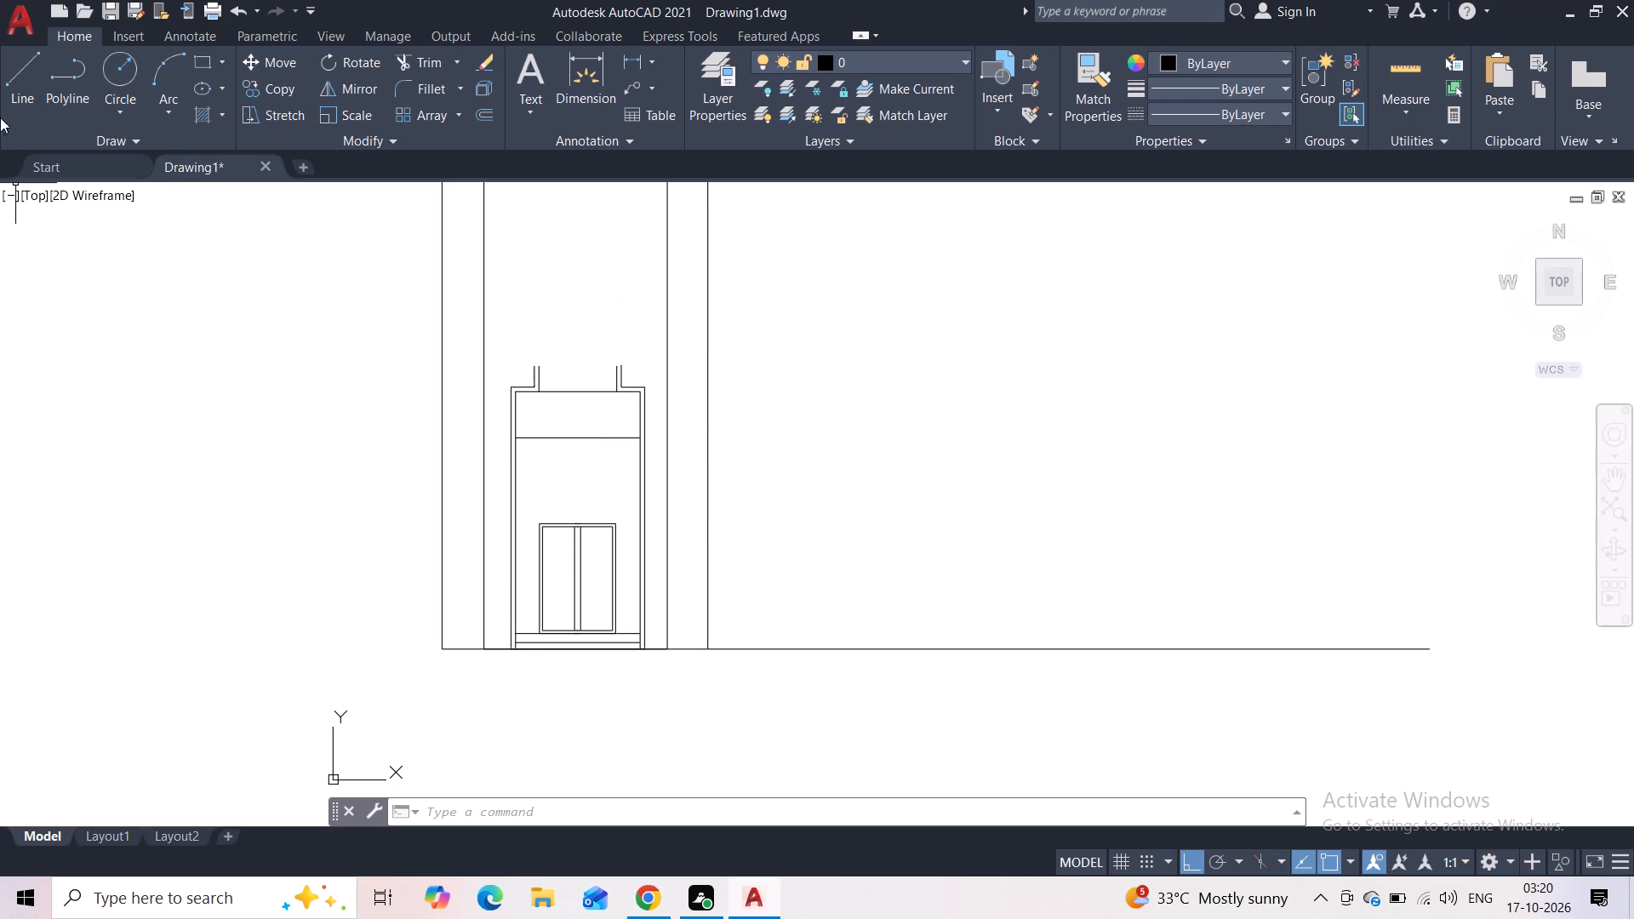
{"action": "left_click", "coordinate": [9, 74]}
{"action": "scroll", "coordinate": [550, 329], "scroll_direction": "up", "scroll_amount": 3}
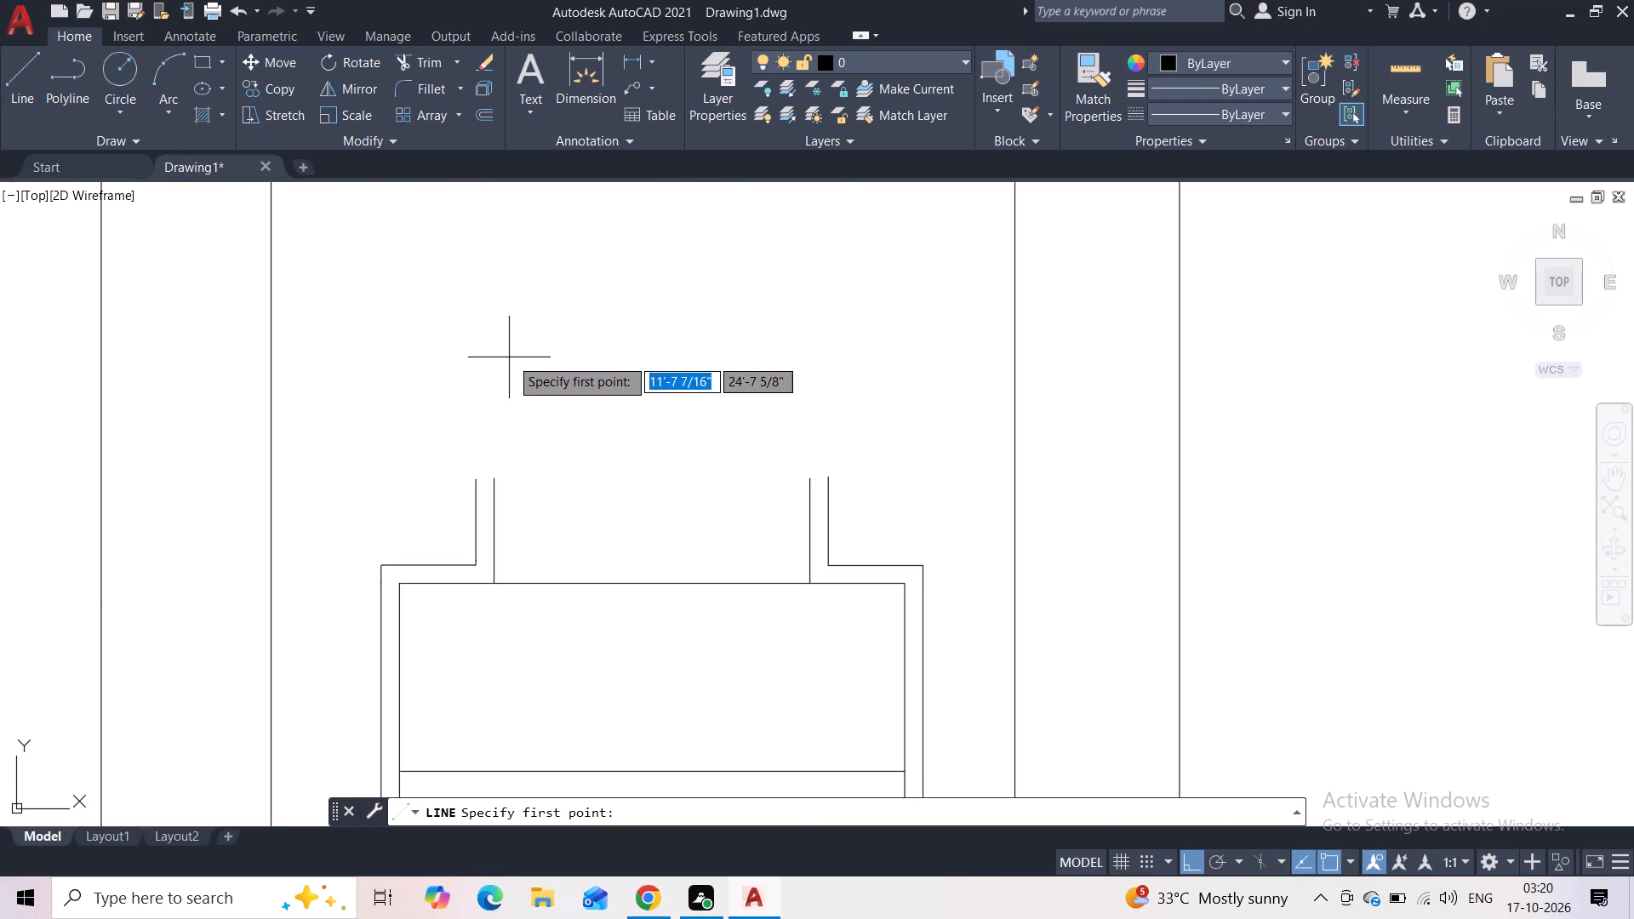
{"action": "left_click", "coordinate": [500, 488]}
{"action": "left_click", "coordinate": [806, 481]}
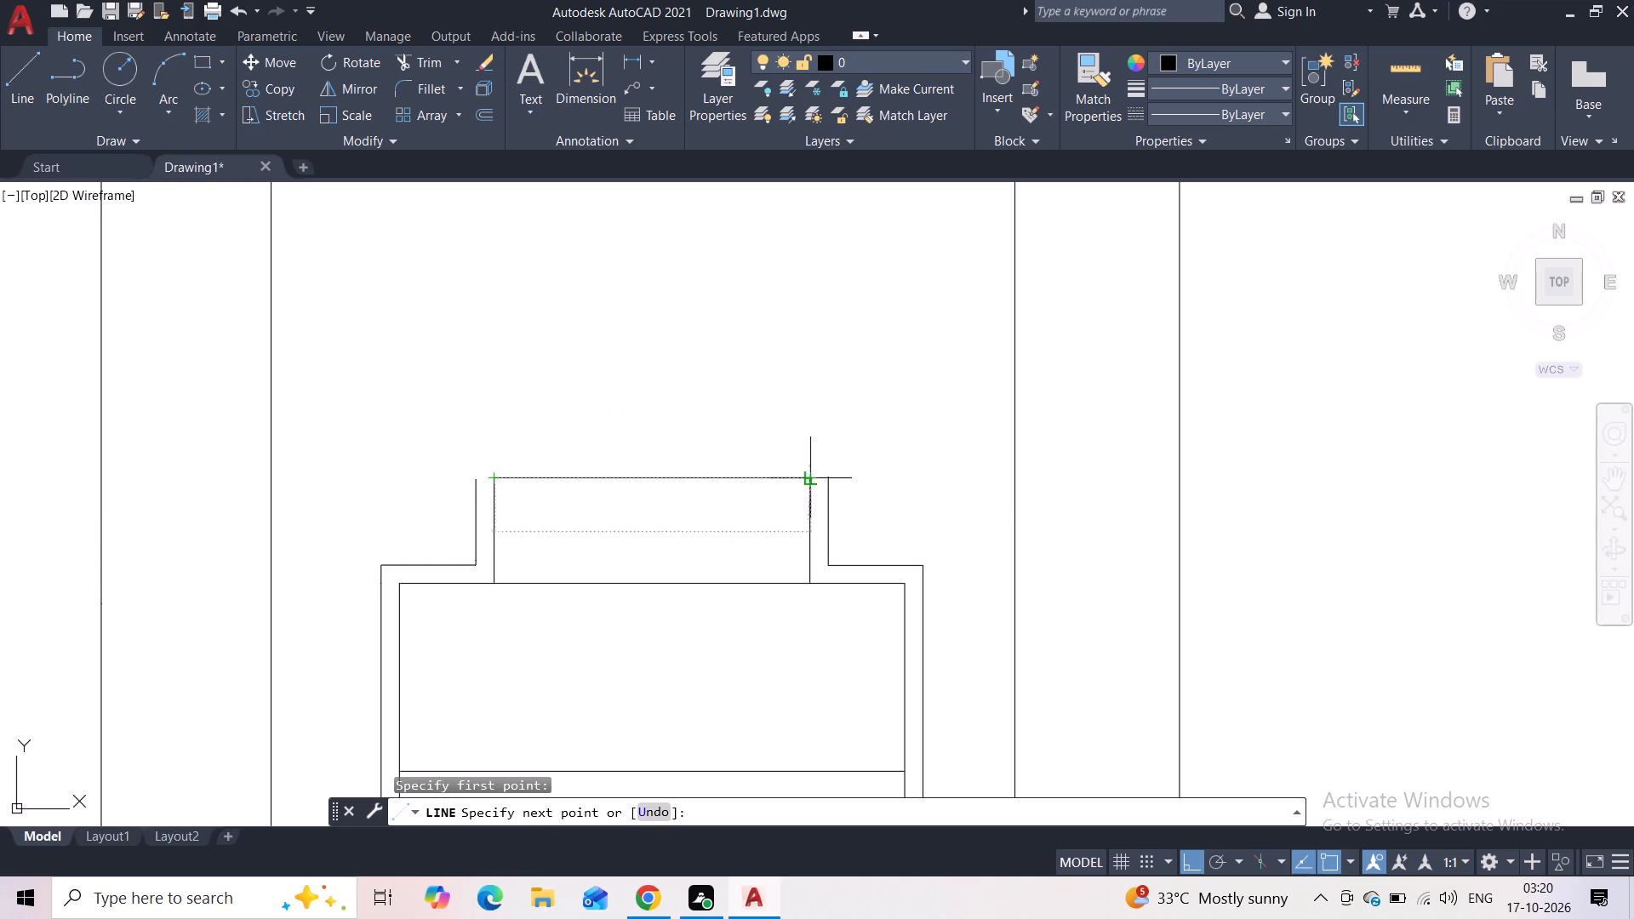
{"action": "key", "text": "Escape"}
Draw a short vertical line upward from the midpoint of the new horizontal line atop the stepped frame.
{"action": "key", "text": "space"}
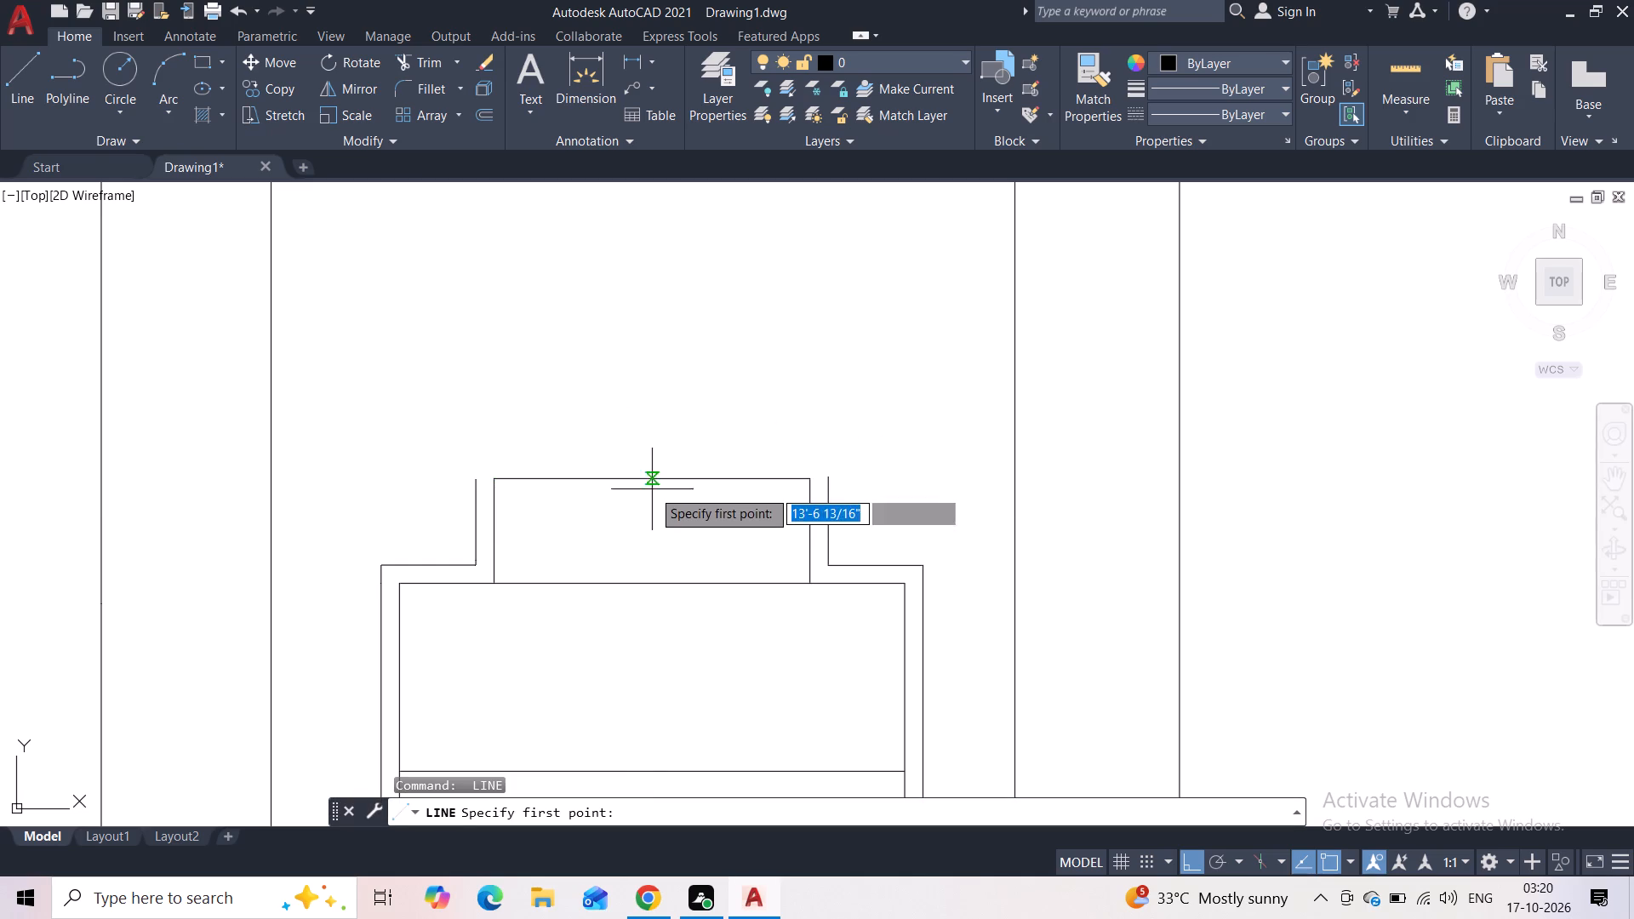
{"action": "left_click", "coordinate": [650, 482]}
{"action": "left_click", "coordinate": [650, 428]}
{"action": "key", "text": "Escape"}
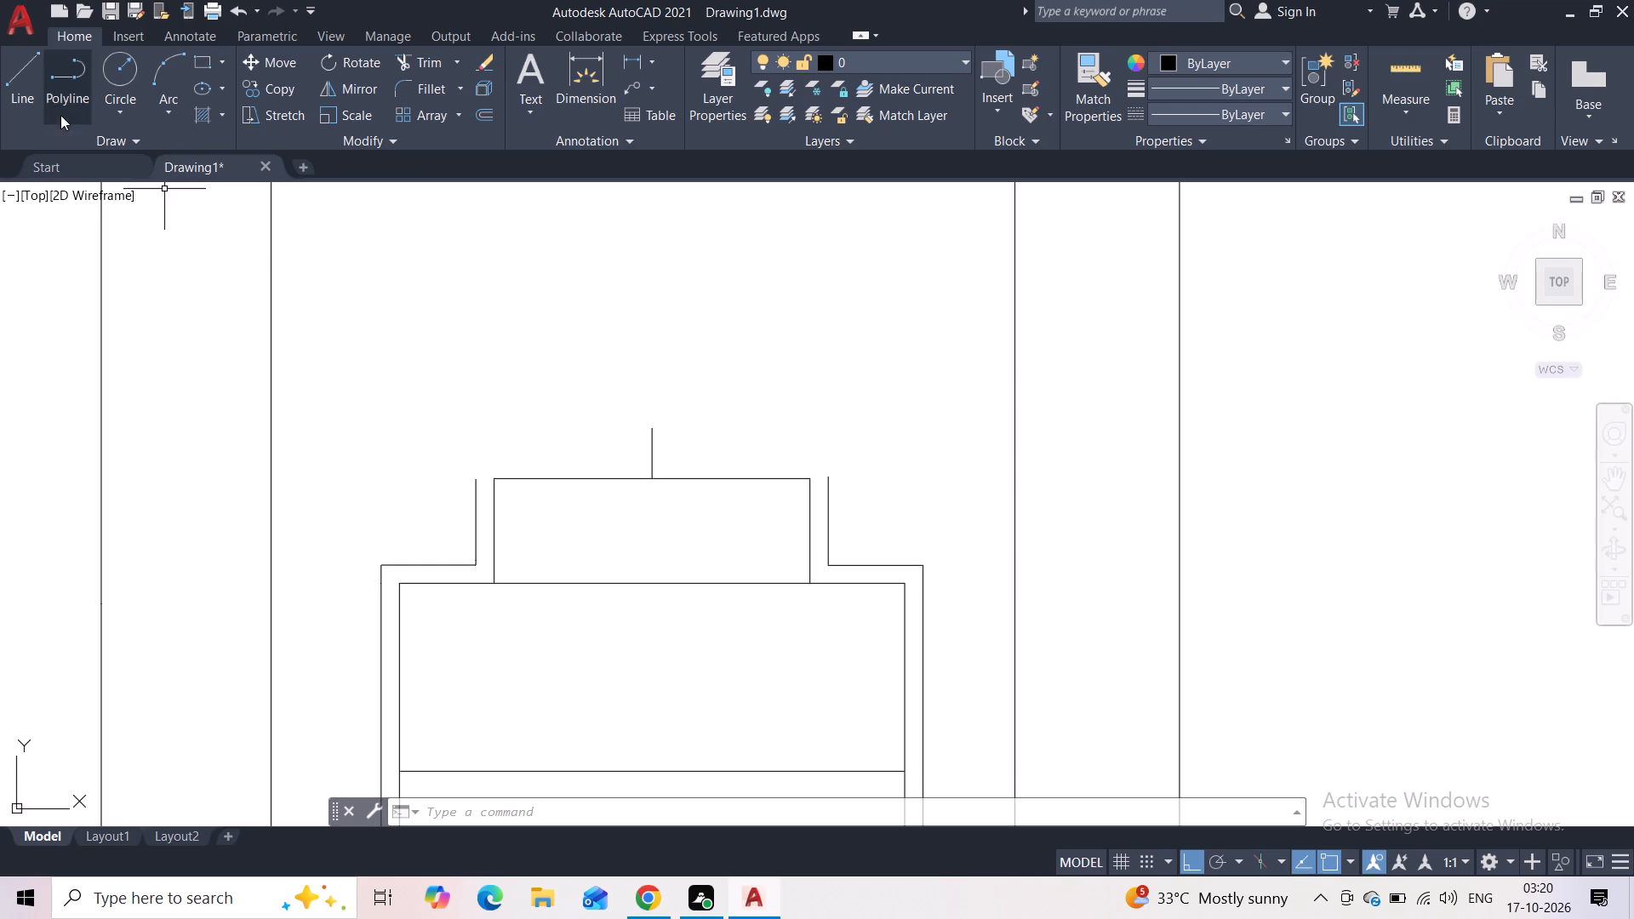
Draw a horizontal line about 2'-1" long leftward from the midpoint of the short vertical line.
{"action": "left_click", "coordinate": [29, 85]}
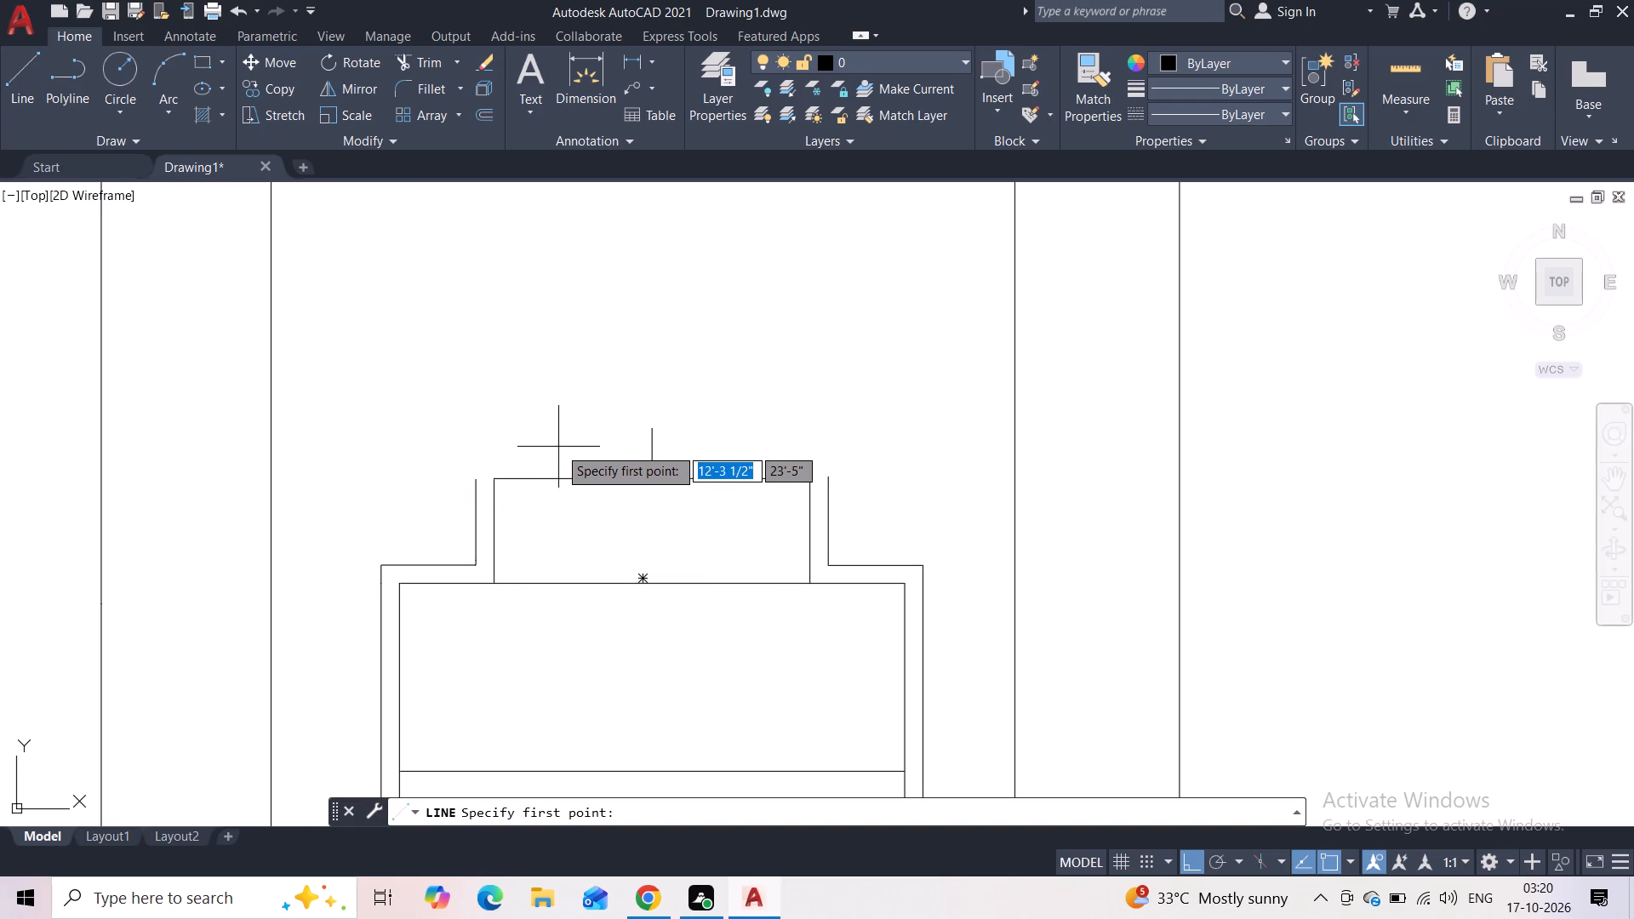
{"action": "left_click", "coordinate": [653, 460]}
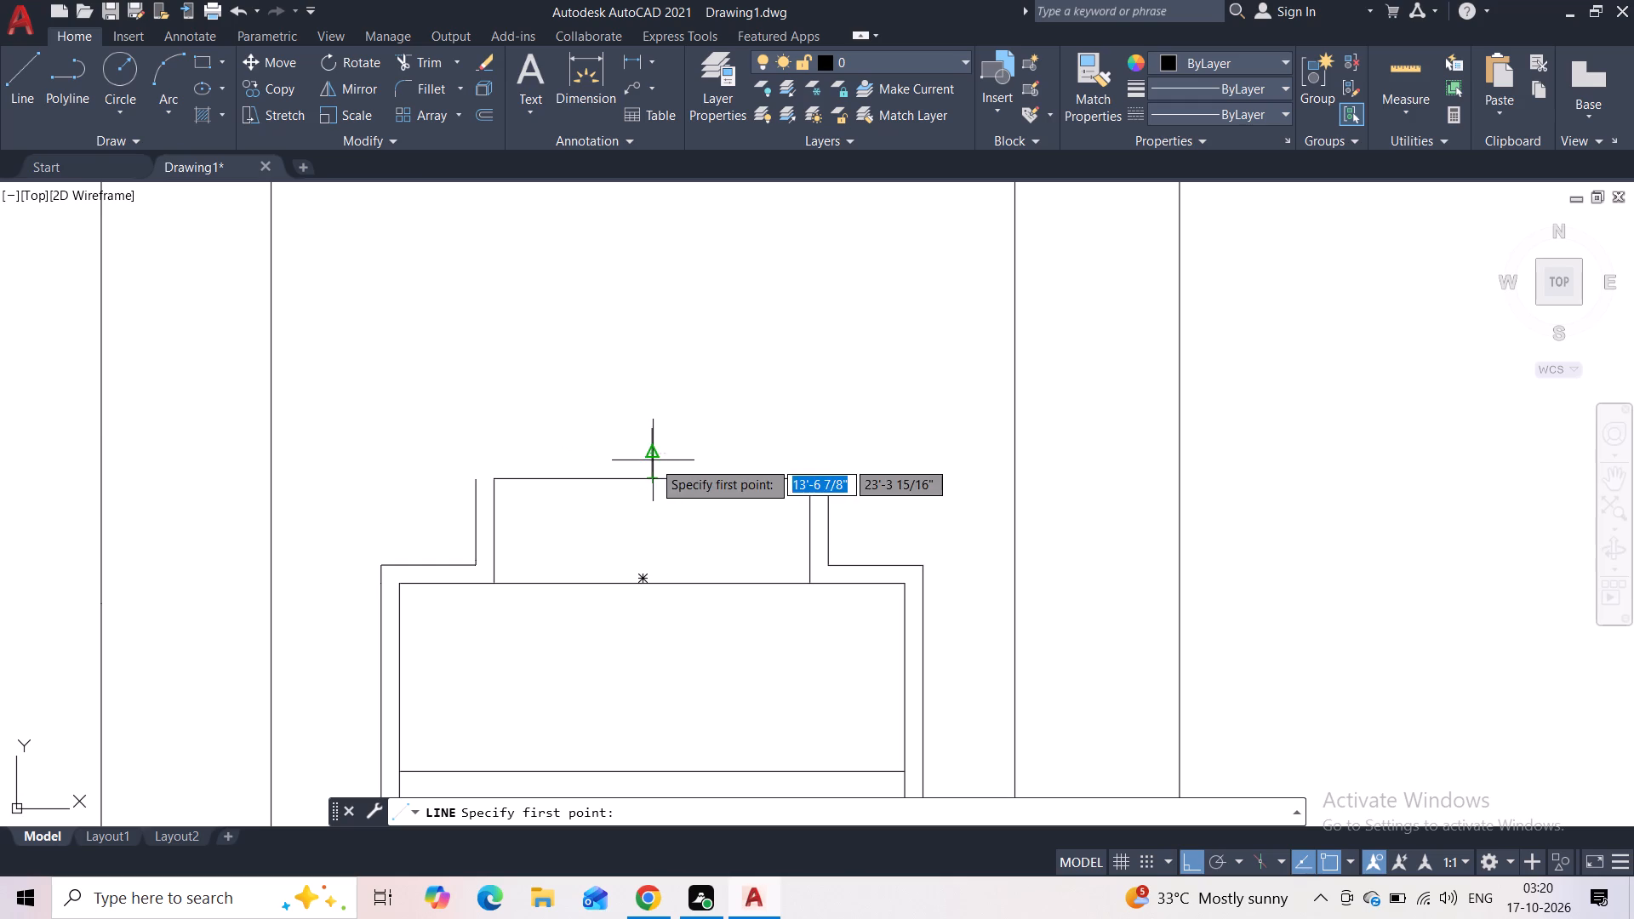
{"action": "left_click", "coordinate": [501, 460]}
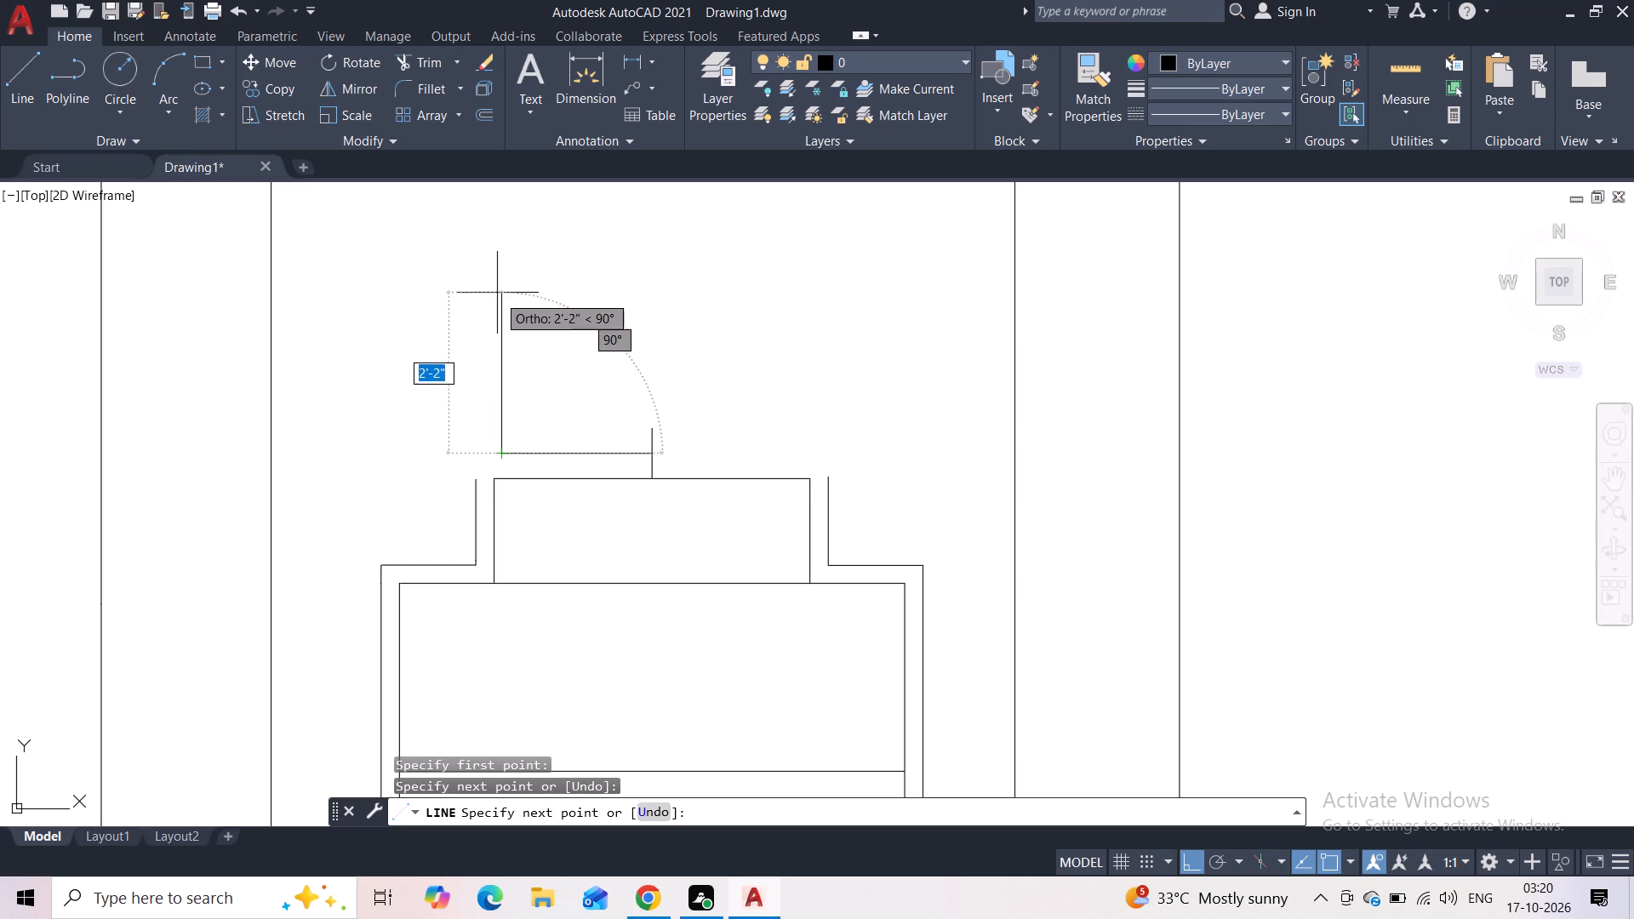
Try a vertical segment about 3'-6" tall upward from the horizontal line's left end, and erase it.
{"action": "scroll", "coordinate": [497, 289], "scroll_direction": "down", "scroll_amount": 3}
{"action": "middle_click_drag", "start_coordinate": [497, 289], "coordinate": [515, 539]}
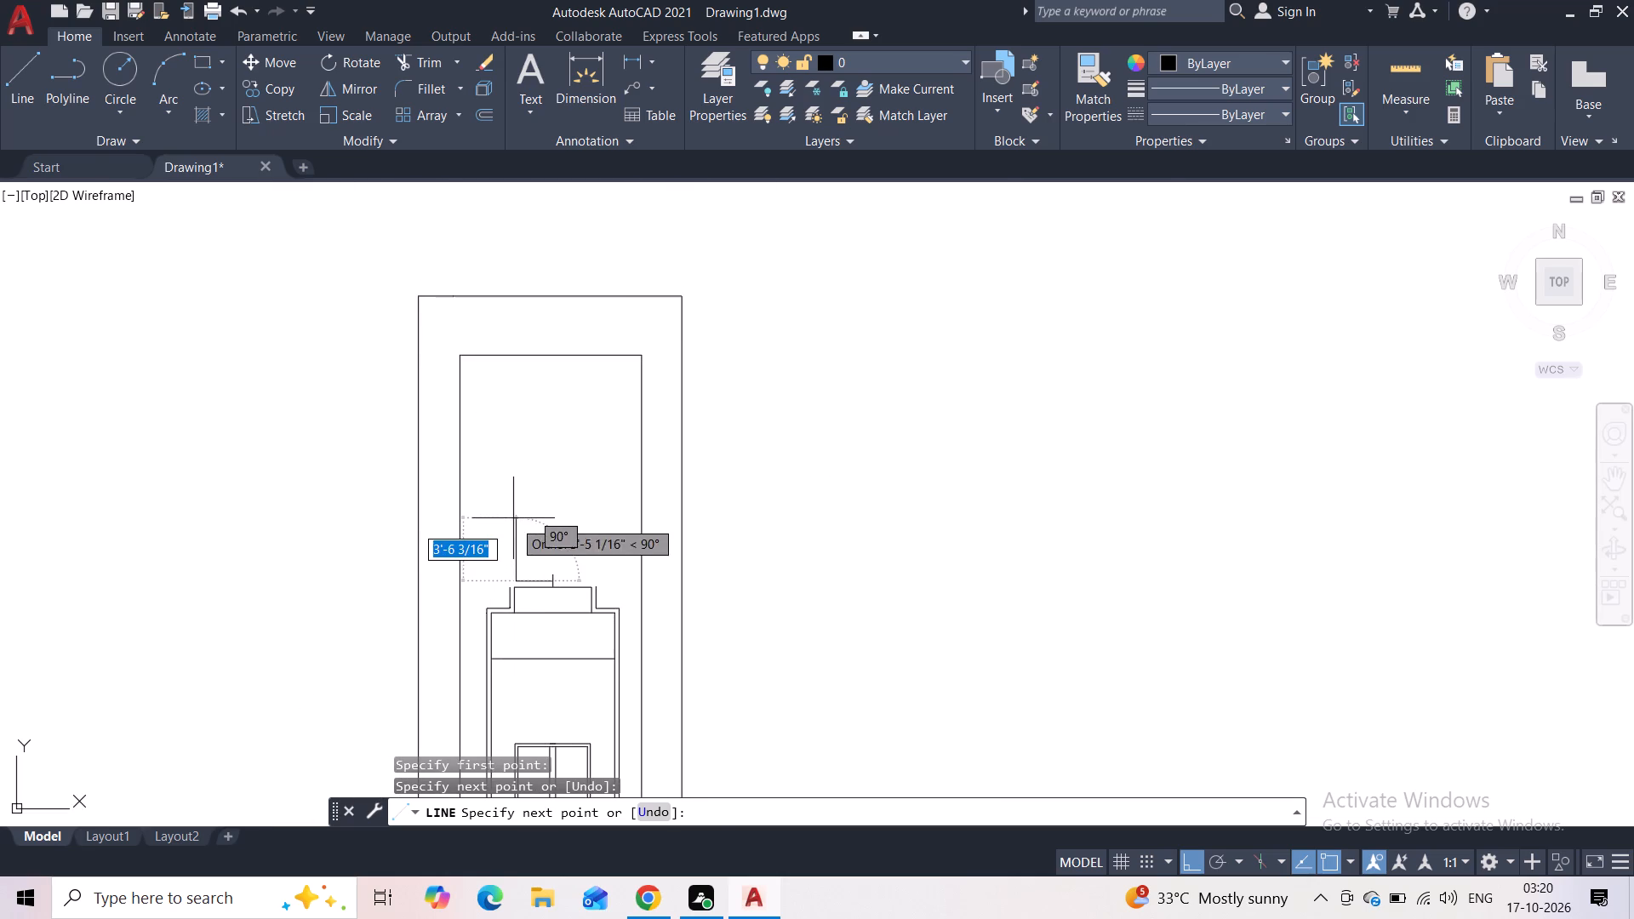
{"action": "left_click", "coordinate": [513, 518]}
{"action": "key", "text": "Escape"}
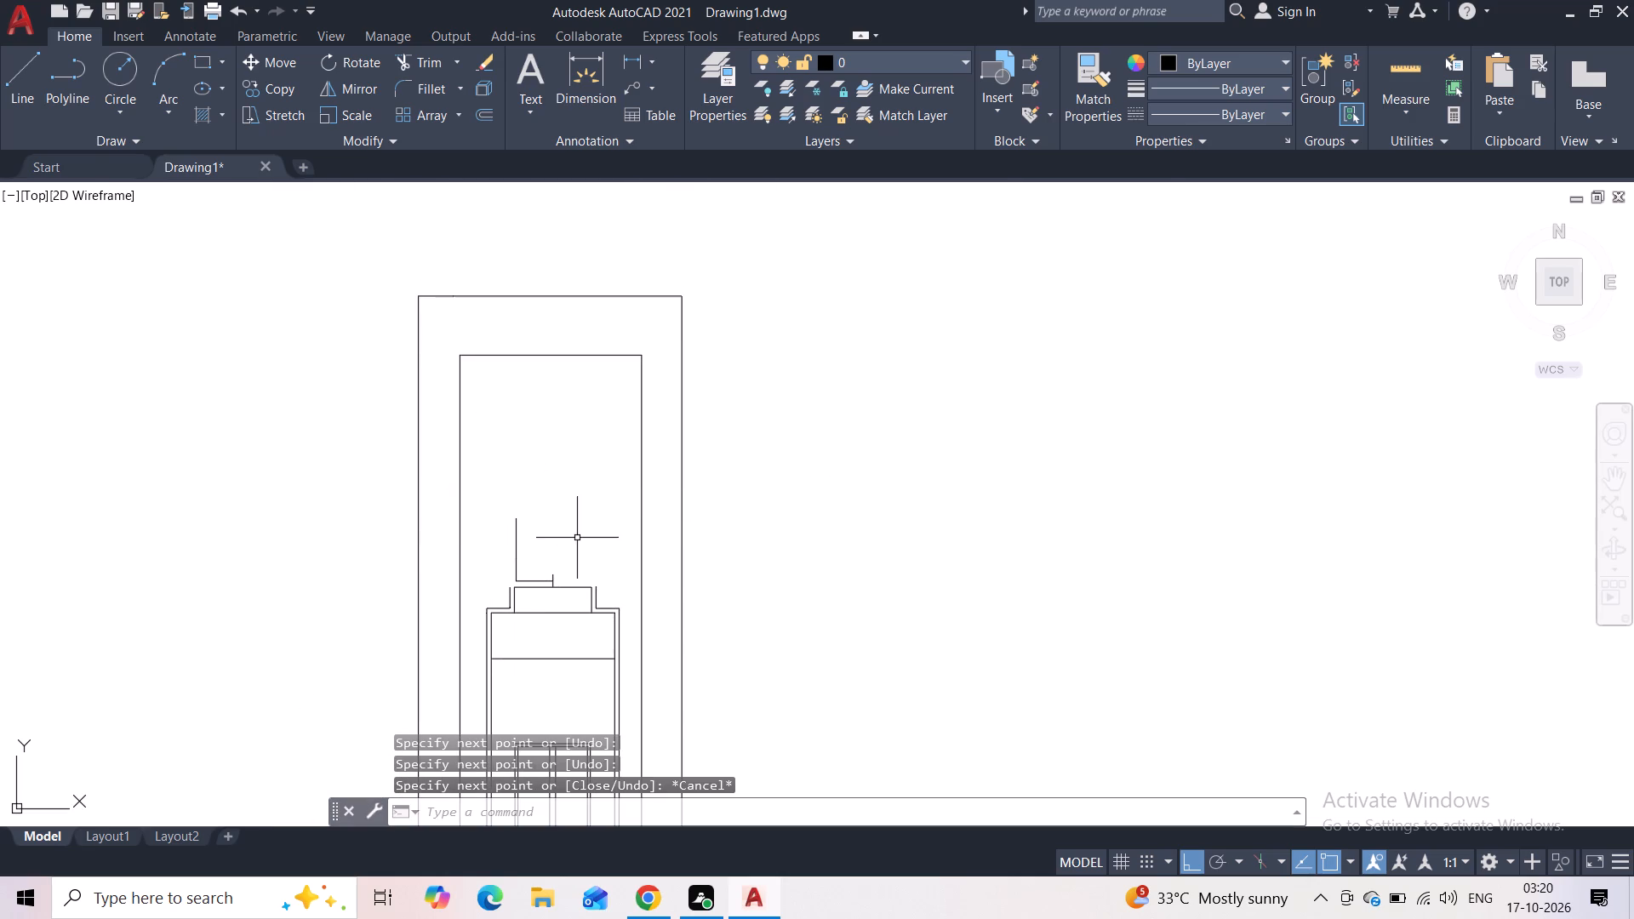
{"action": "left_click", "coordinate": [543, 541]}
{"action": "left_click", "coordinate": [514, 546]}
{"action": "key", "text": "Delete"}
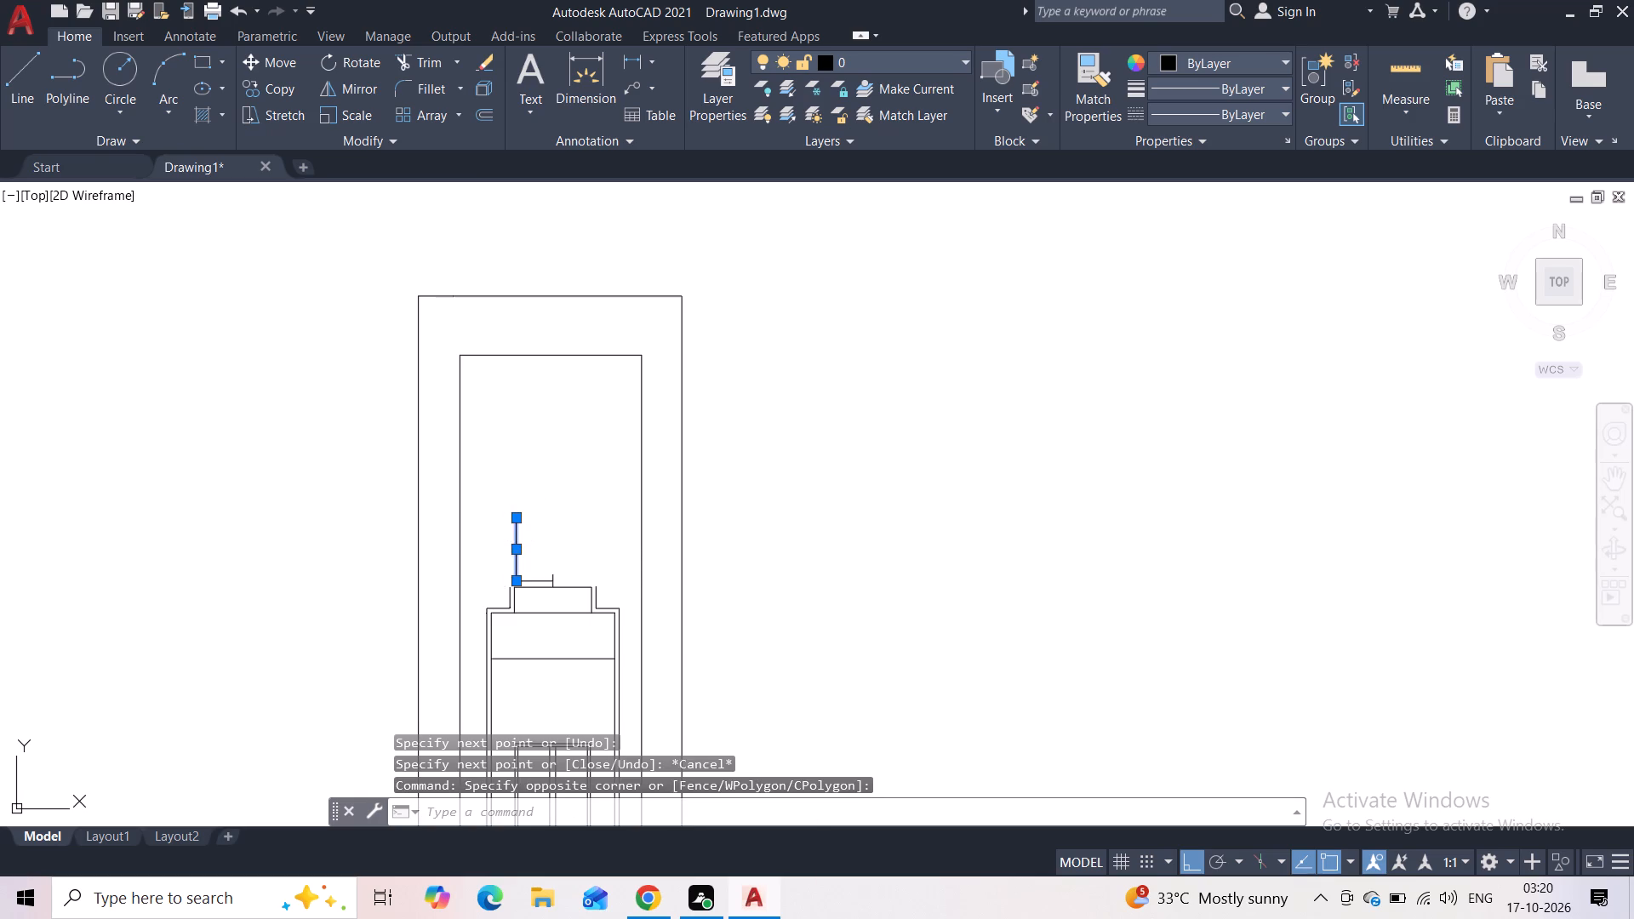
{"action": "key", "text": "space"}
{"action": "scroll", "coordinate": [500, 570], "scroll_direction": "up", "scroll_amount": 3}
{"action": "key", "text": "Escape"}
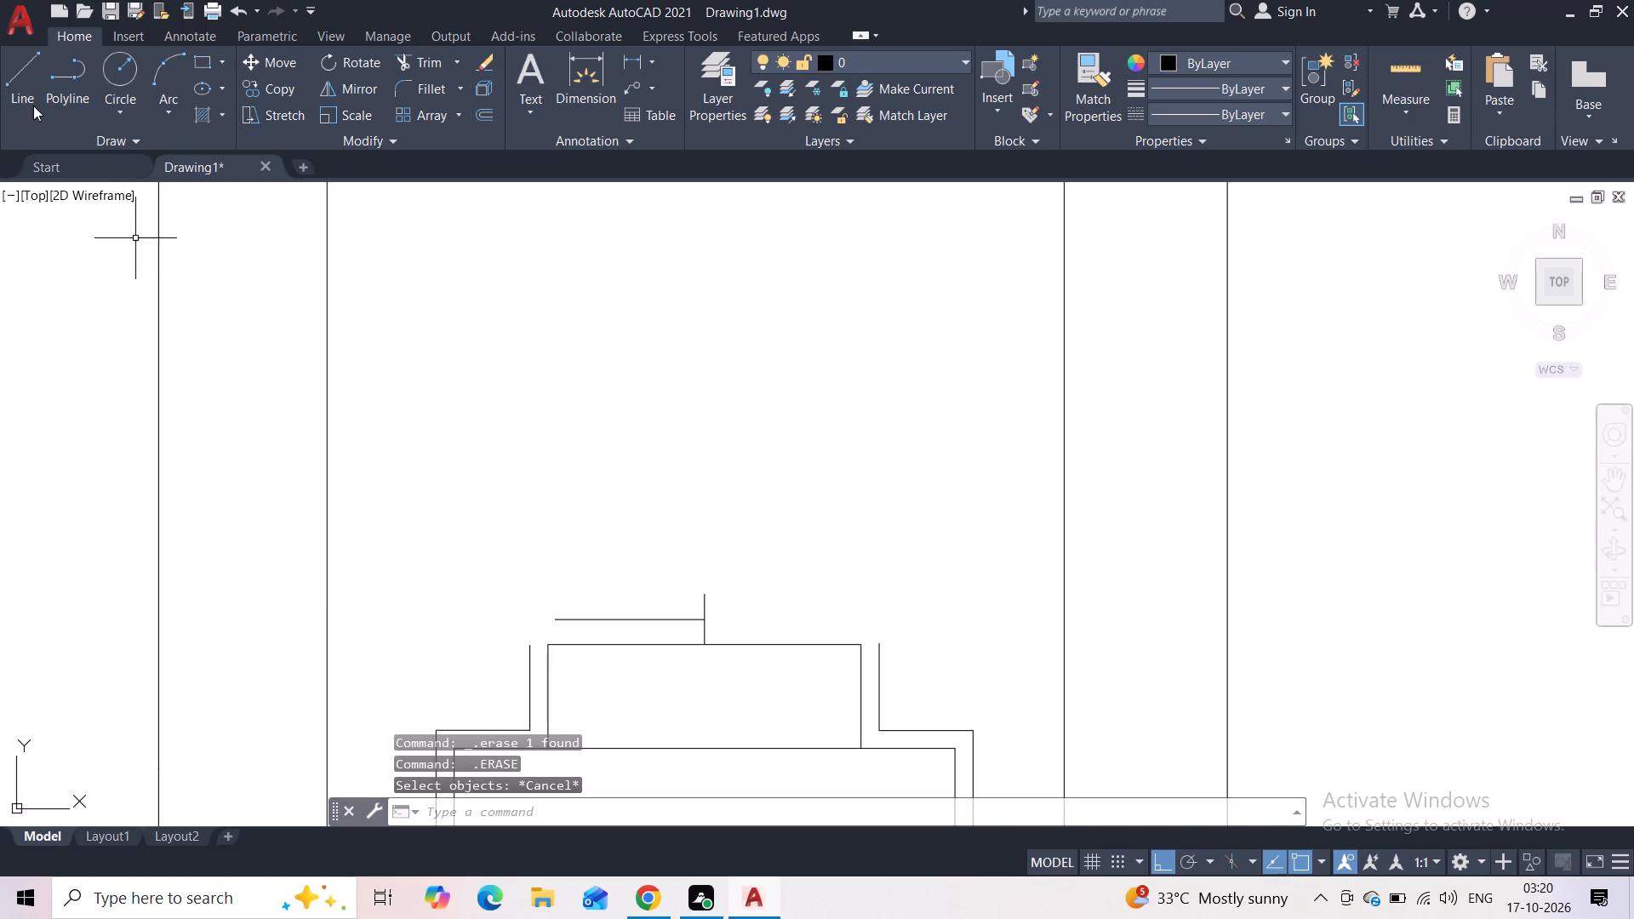
Start another line above the top of the stepped frame.
{"action": "left_click", "coordinate": [5, 82]}
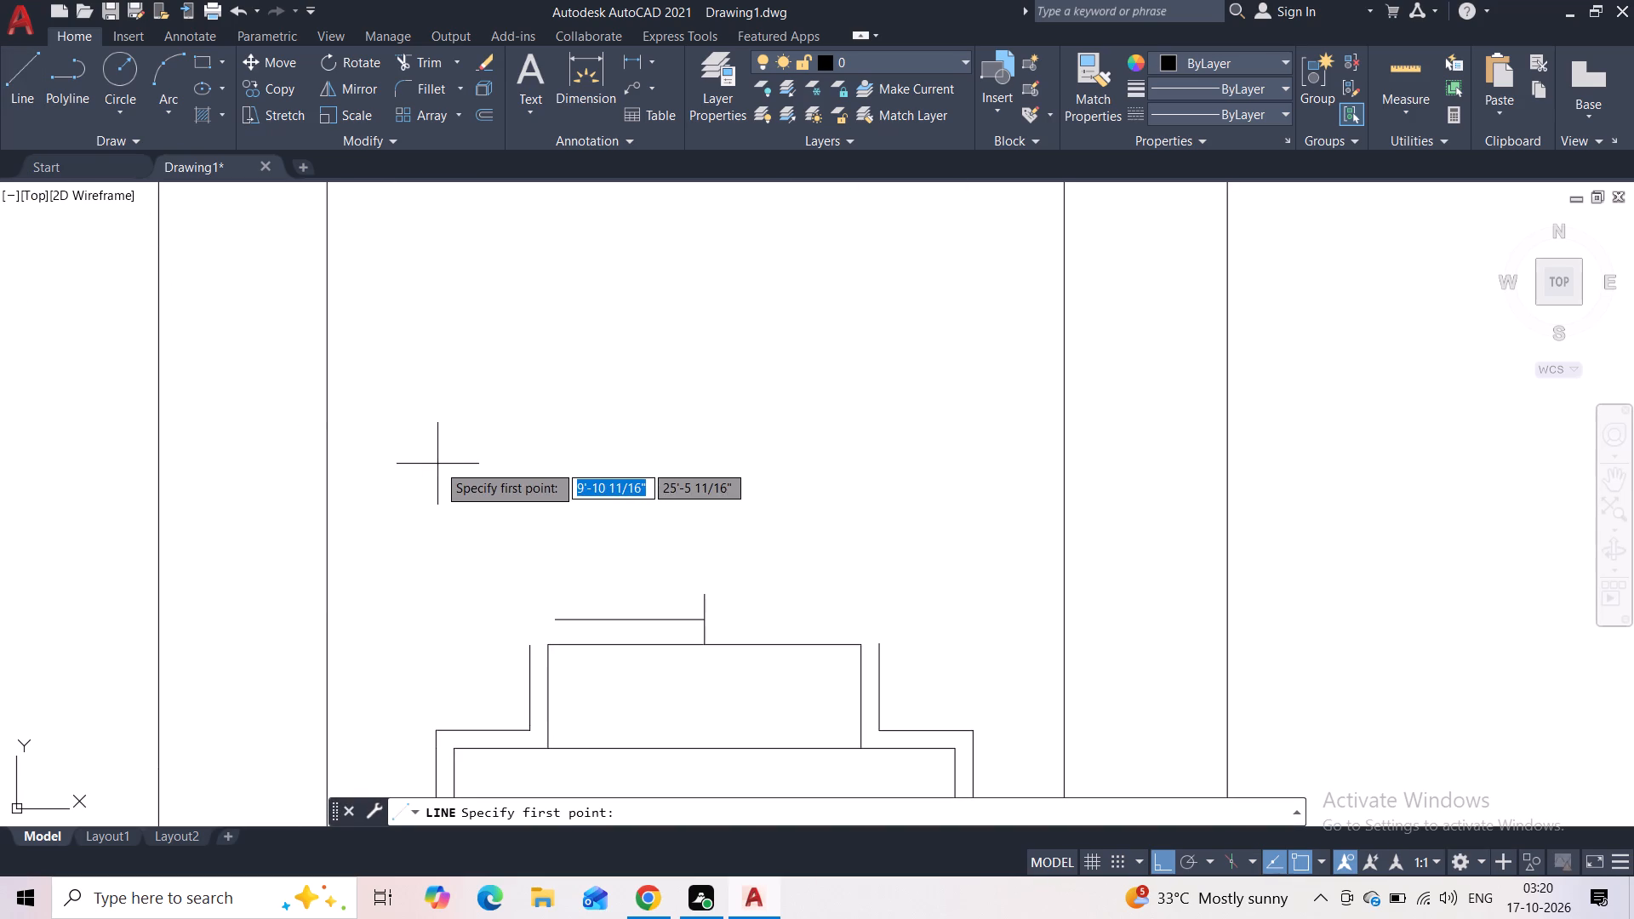
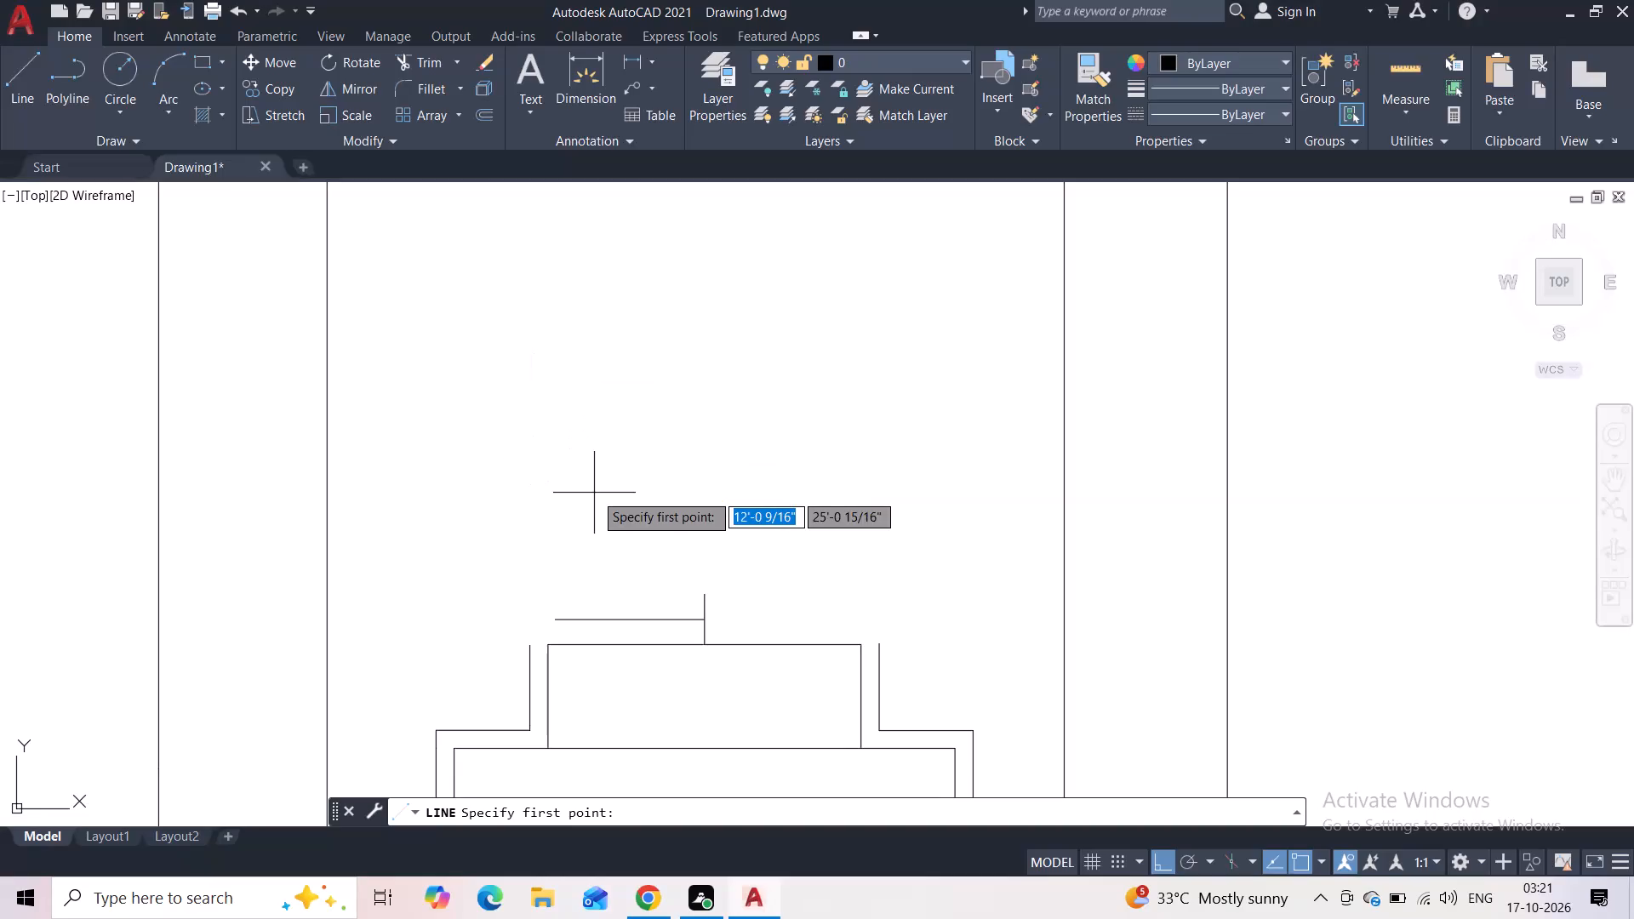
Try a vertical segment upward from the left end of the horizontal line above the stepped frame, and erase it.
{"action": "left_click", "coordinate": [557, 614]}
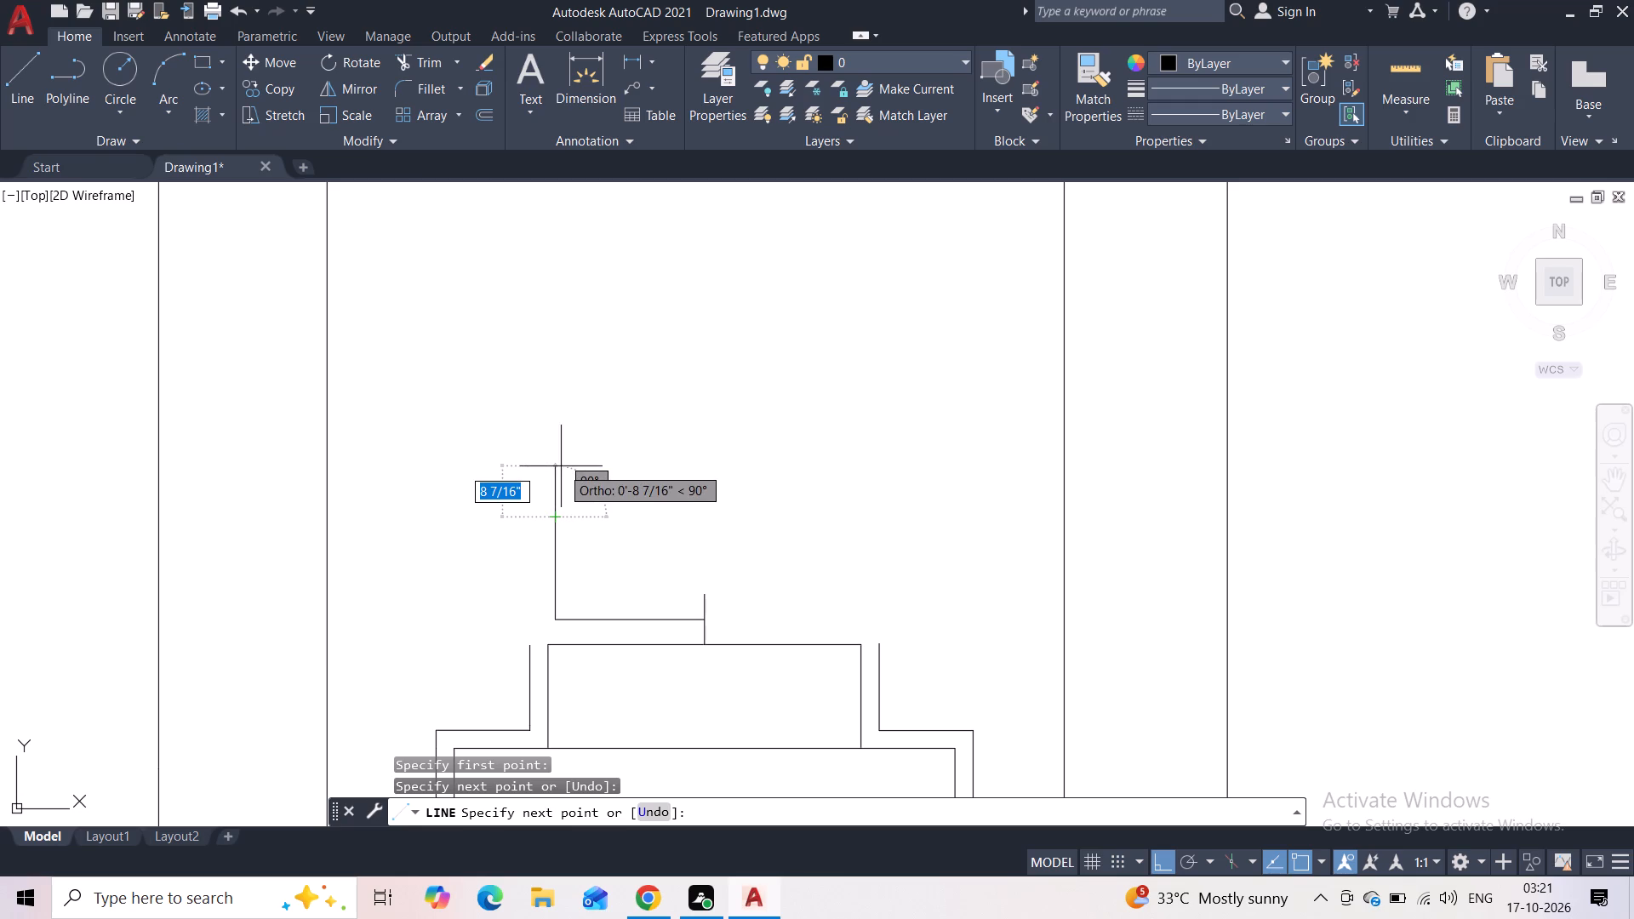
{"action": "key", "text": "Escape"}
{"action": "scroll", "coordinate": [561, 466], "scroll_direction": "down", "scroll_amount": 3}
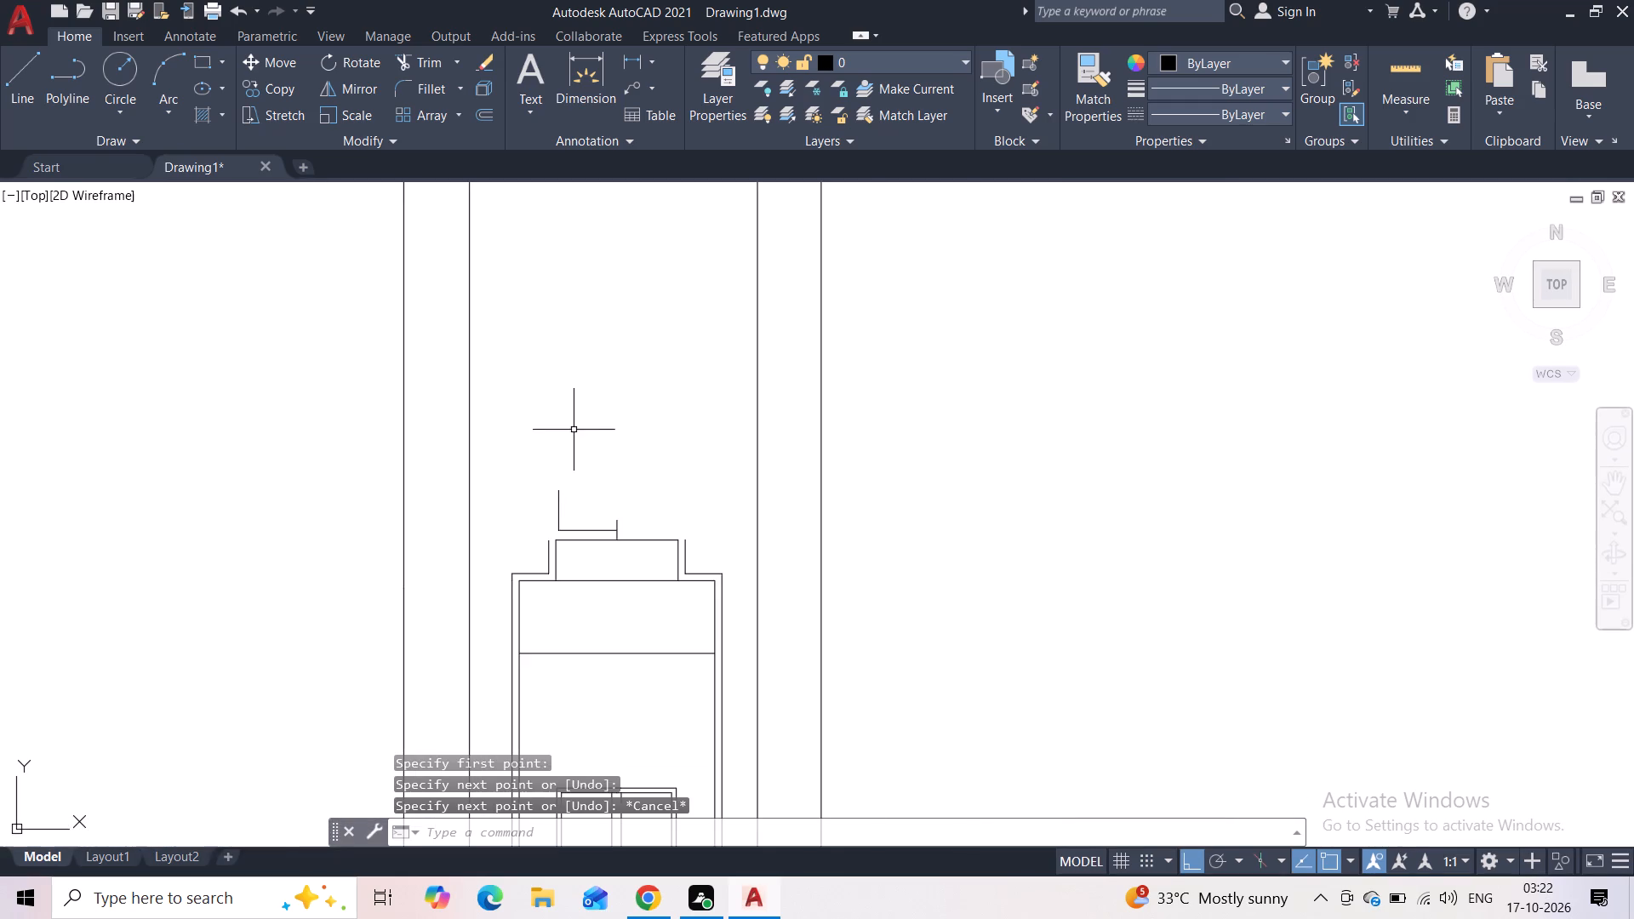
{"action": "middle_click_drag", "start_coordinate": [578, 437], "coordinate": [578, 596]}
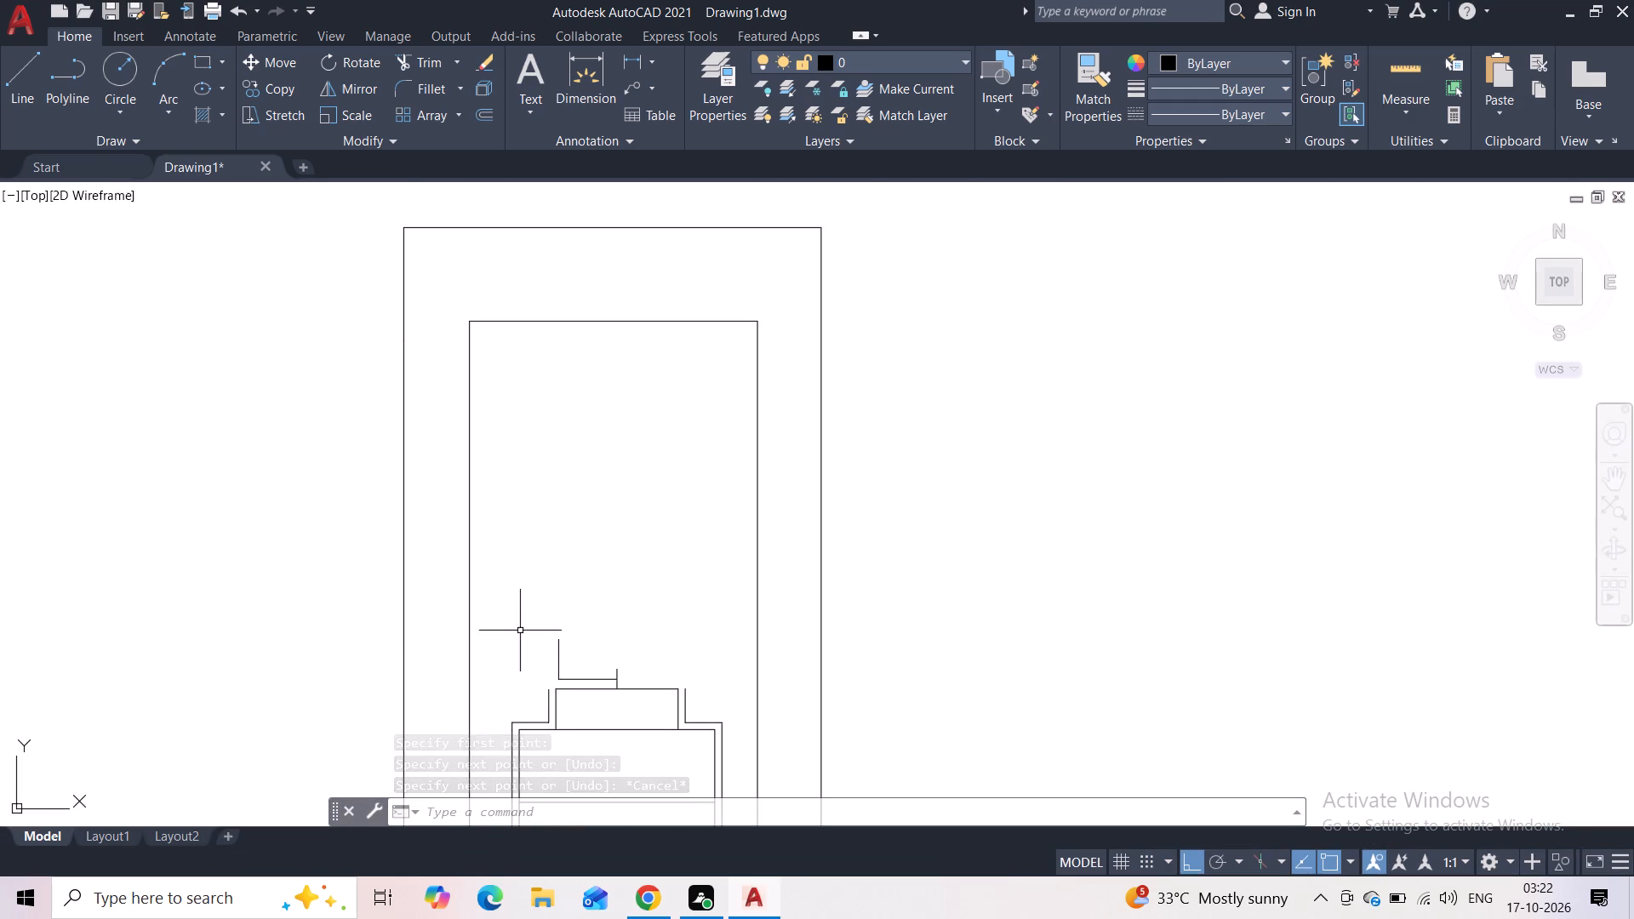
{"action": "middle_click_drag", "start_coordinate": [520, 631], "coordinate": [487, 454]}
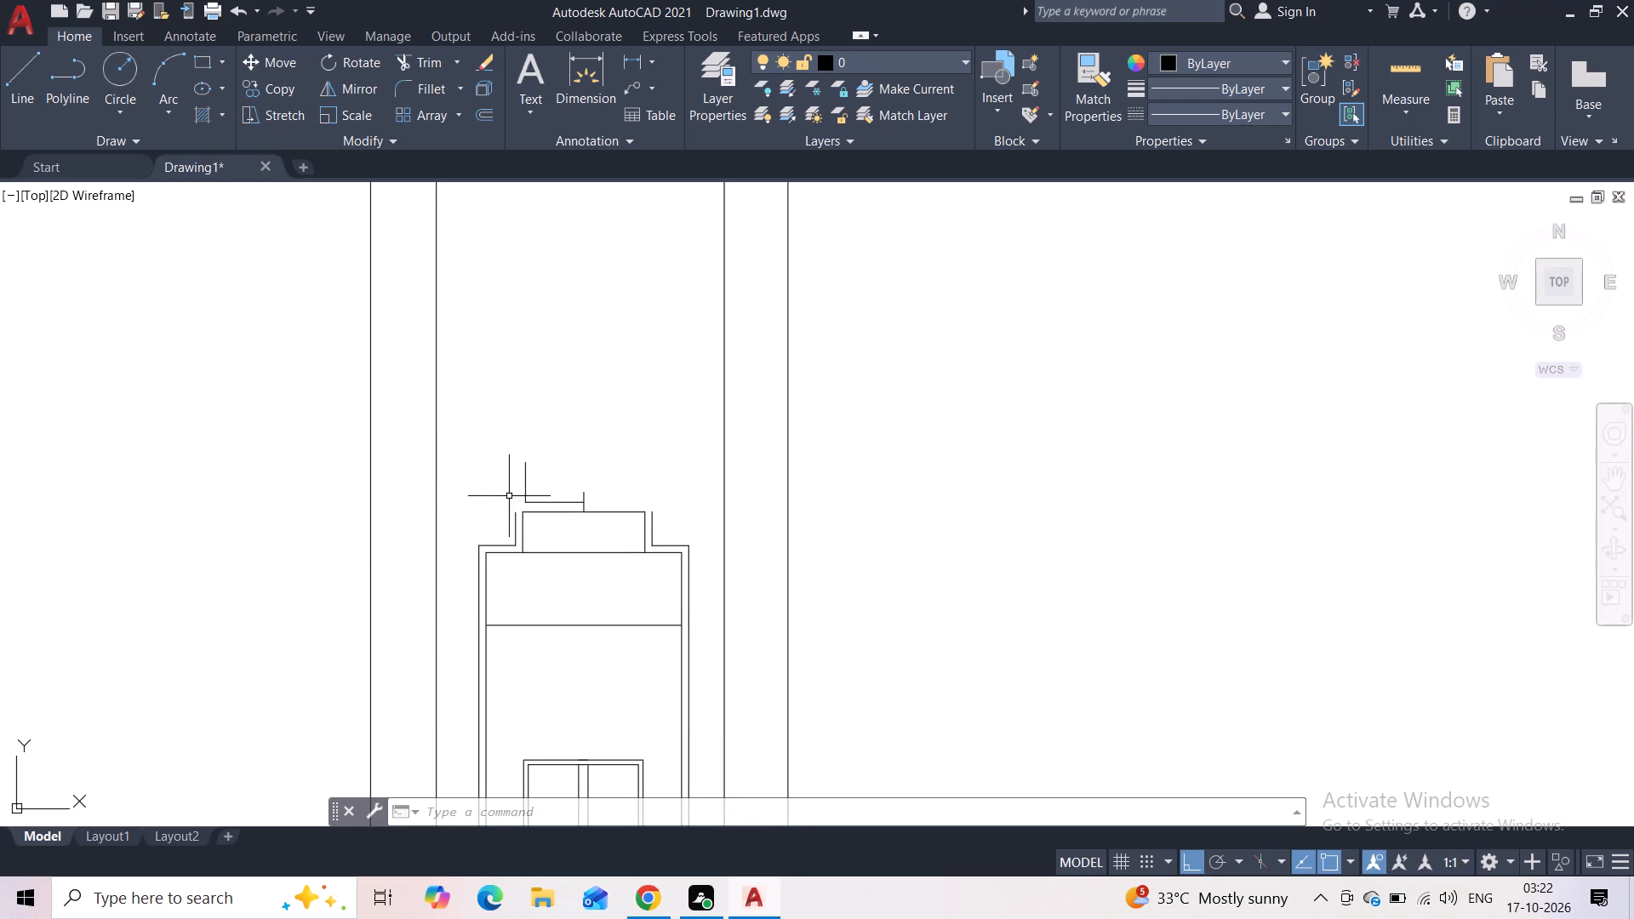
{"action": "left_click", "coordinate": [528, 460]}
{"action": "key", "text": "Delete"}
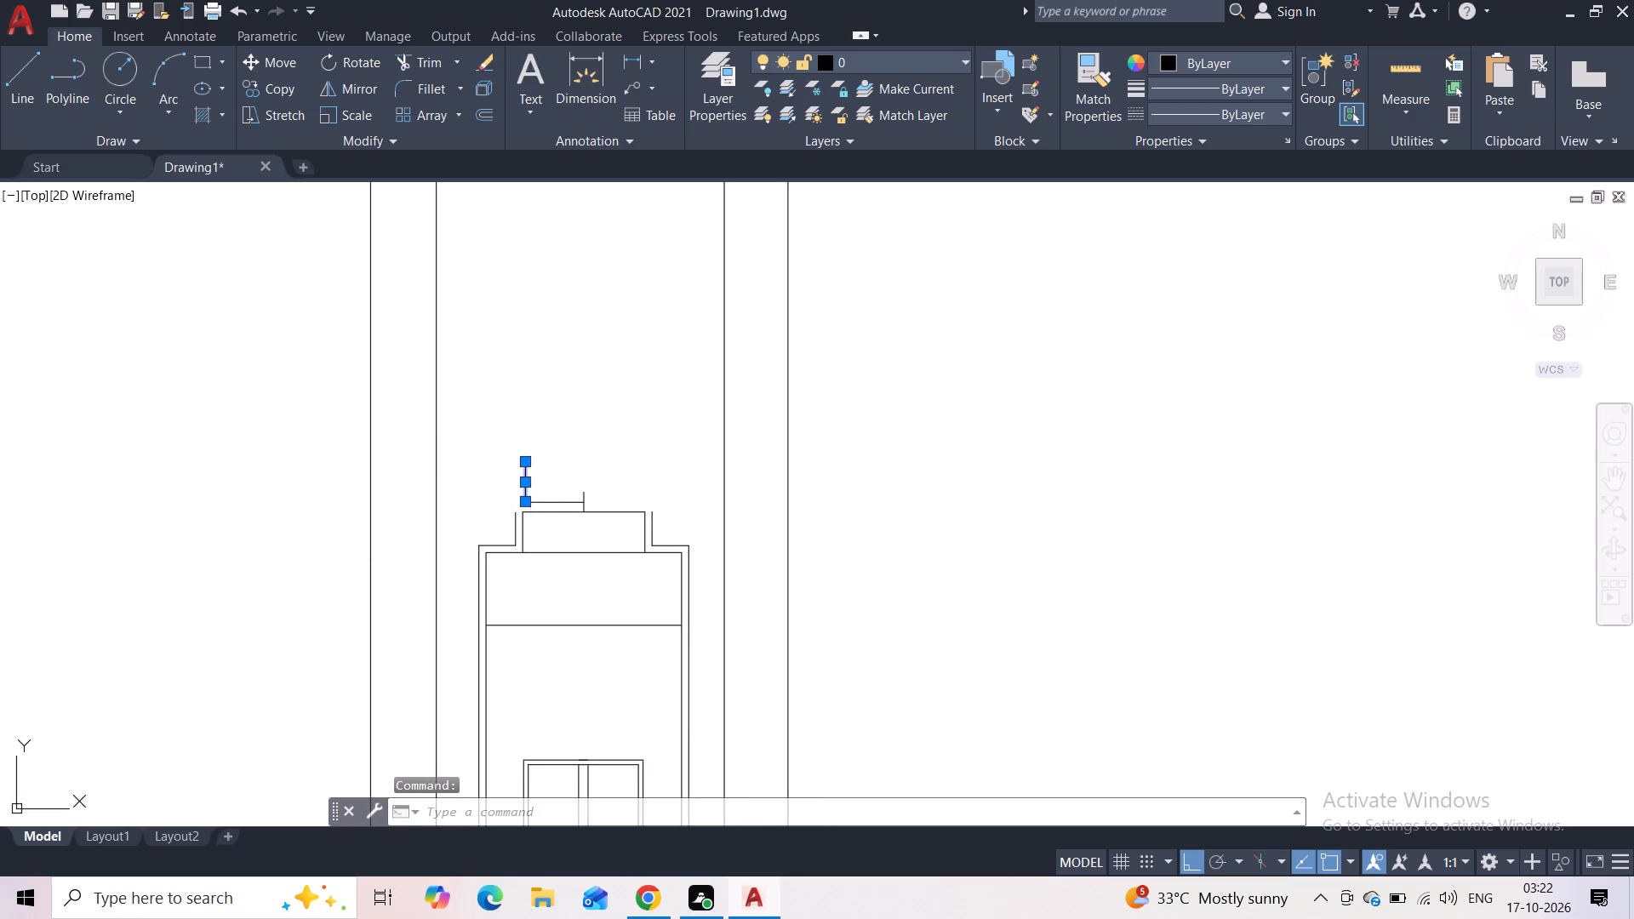
Draw a vertical line a little over 3' tall upward from the left end of the horizontal line above the frame.
{"action": "left_click", "coordinate": [30, 94]}
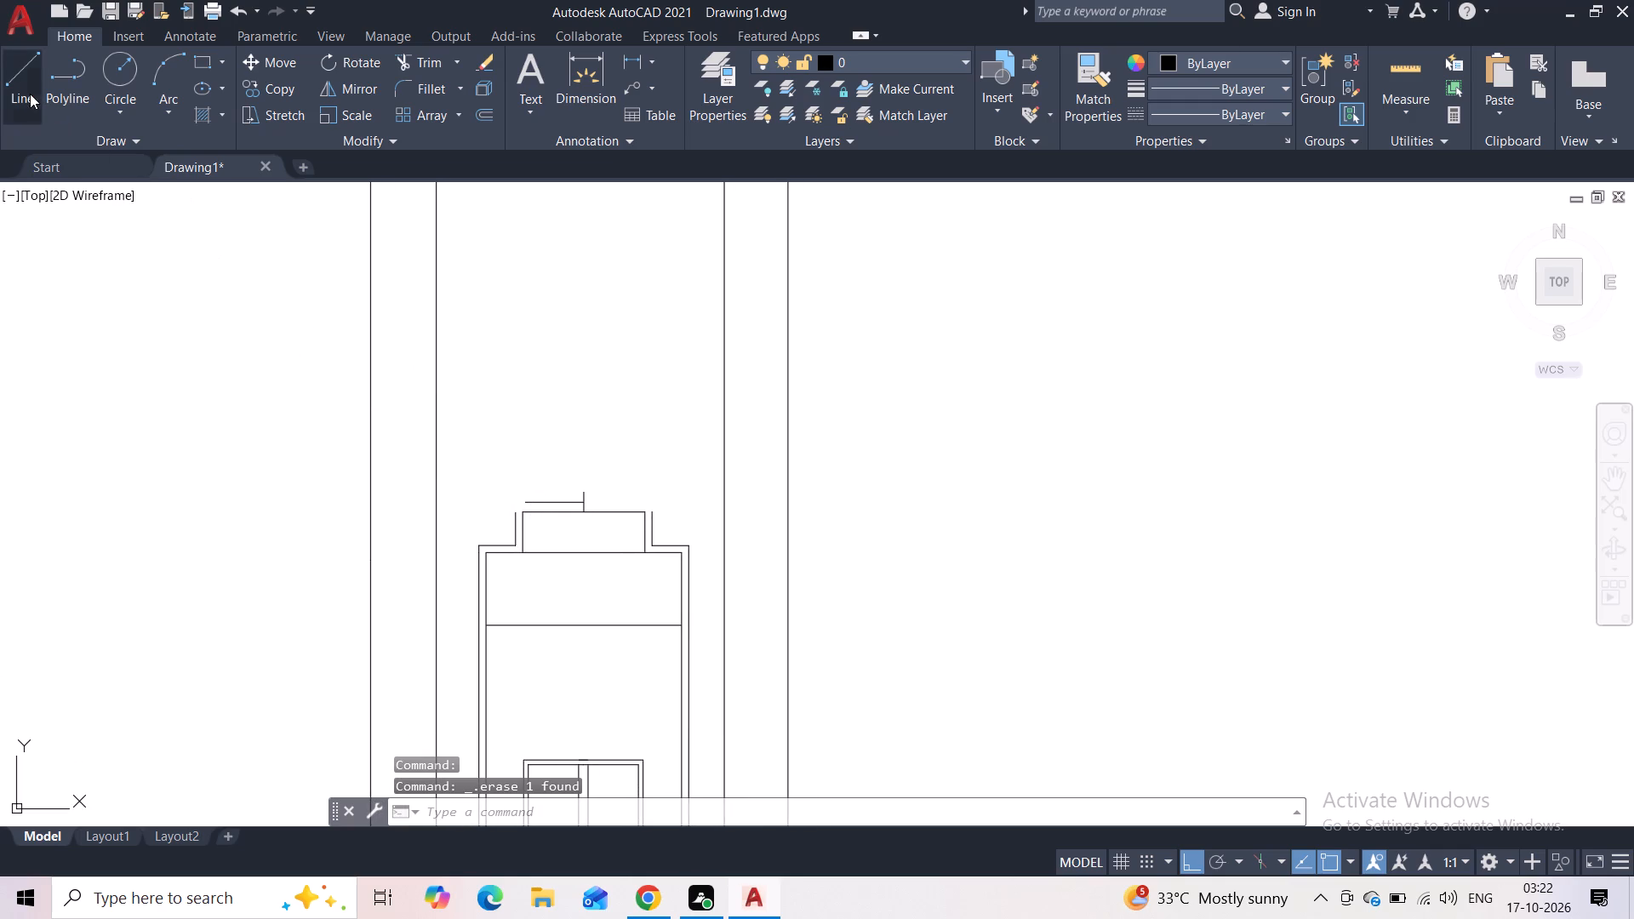
{"action": "scroll", "coordinate": [524, 499], "scroll_direction": "up", "scroll_amount": 3}
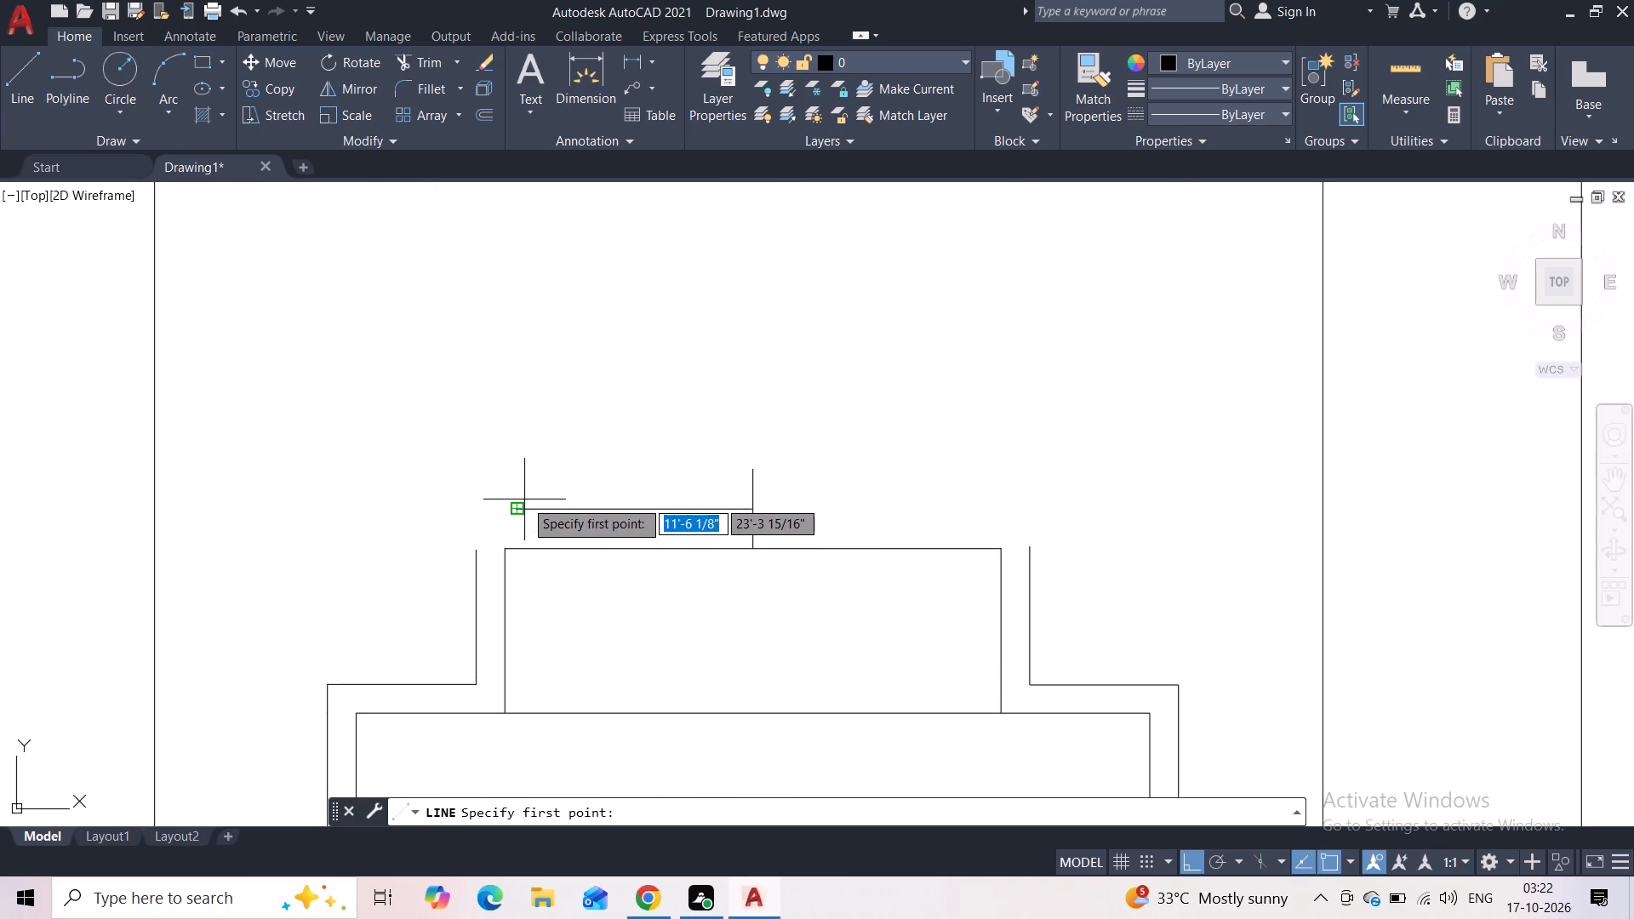
{"action": "left_click", "coordinate": [524, 499]}
{"action": "middle_click_drag", "start_coordinate": [527, 343], "coordinate": [507, 599]}
{"action": "scroll", "coordinate": [500, 479], "scroll_direction": "down", "scroll_amount": 3}
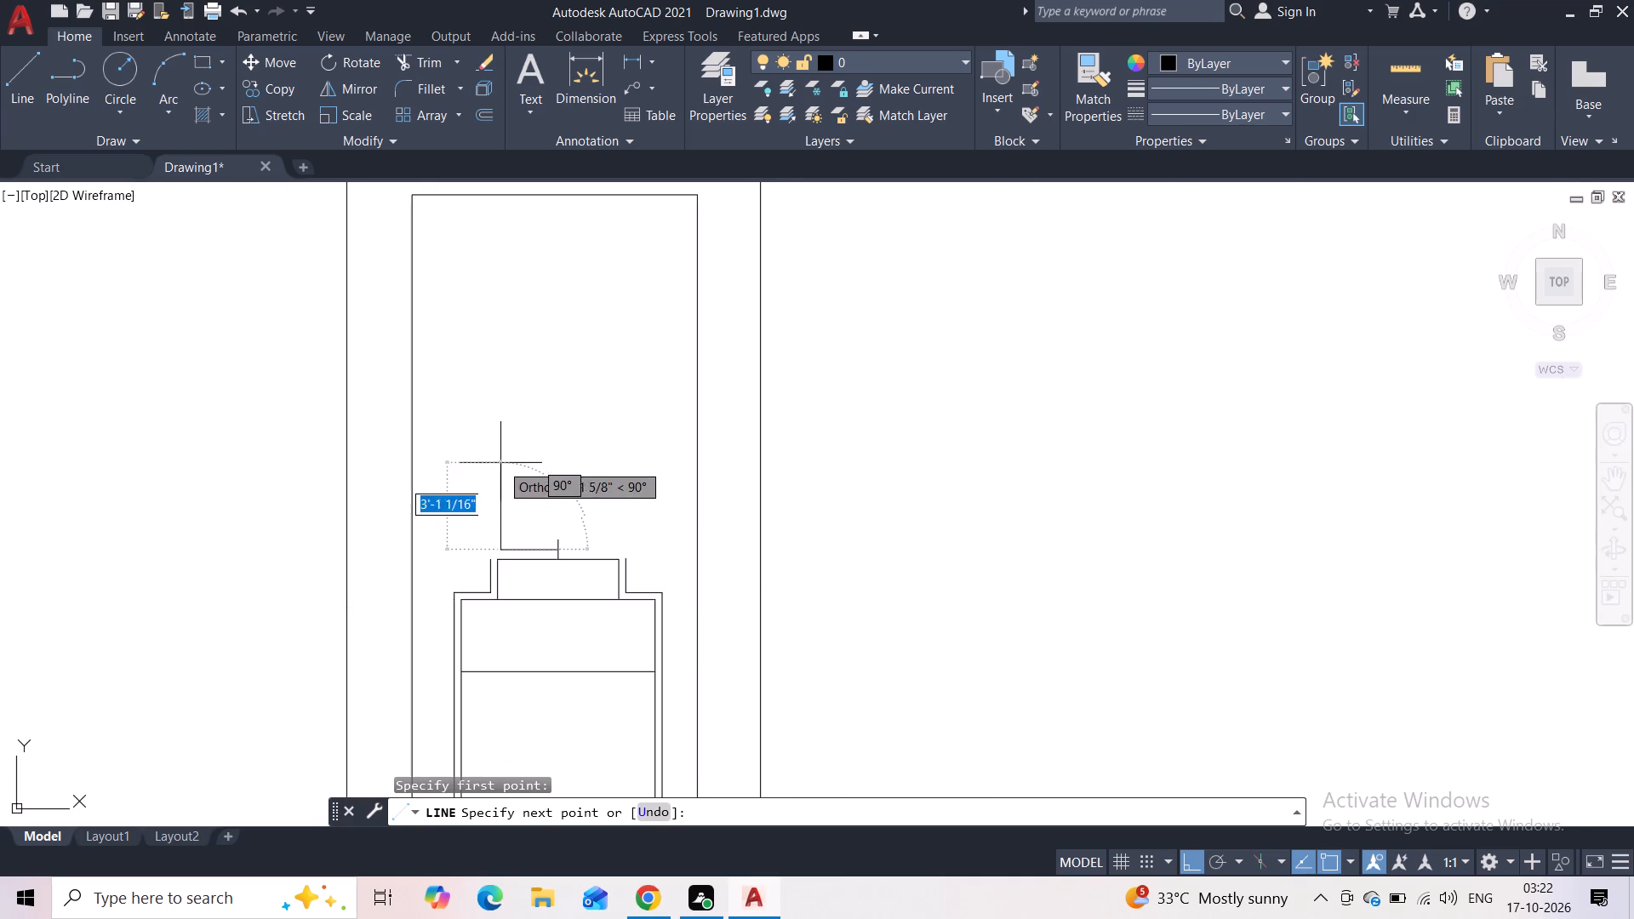
{"action": "left_click", "coordinate": [500, 454]}
{"action": "key", "text": "Escape"}
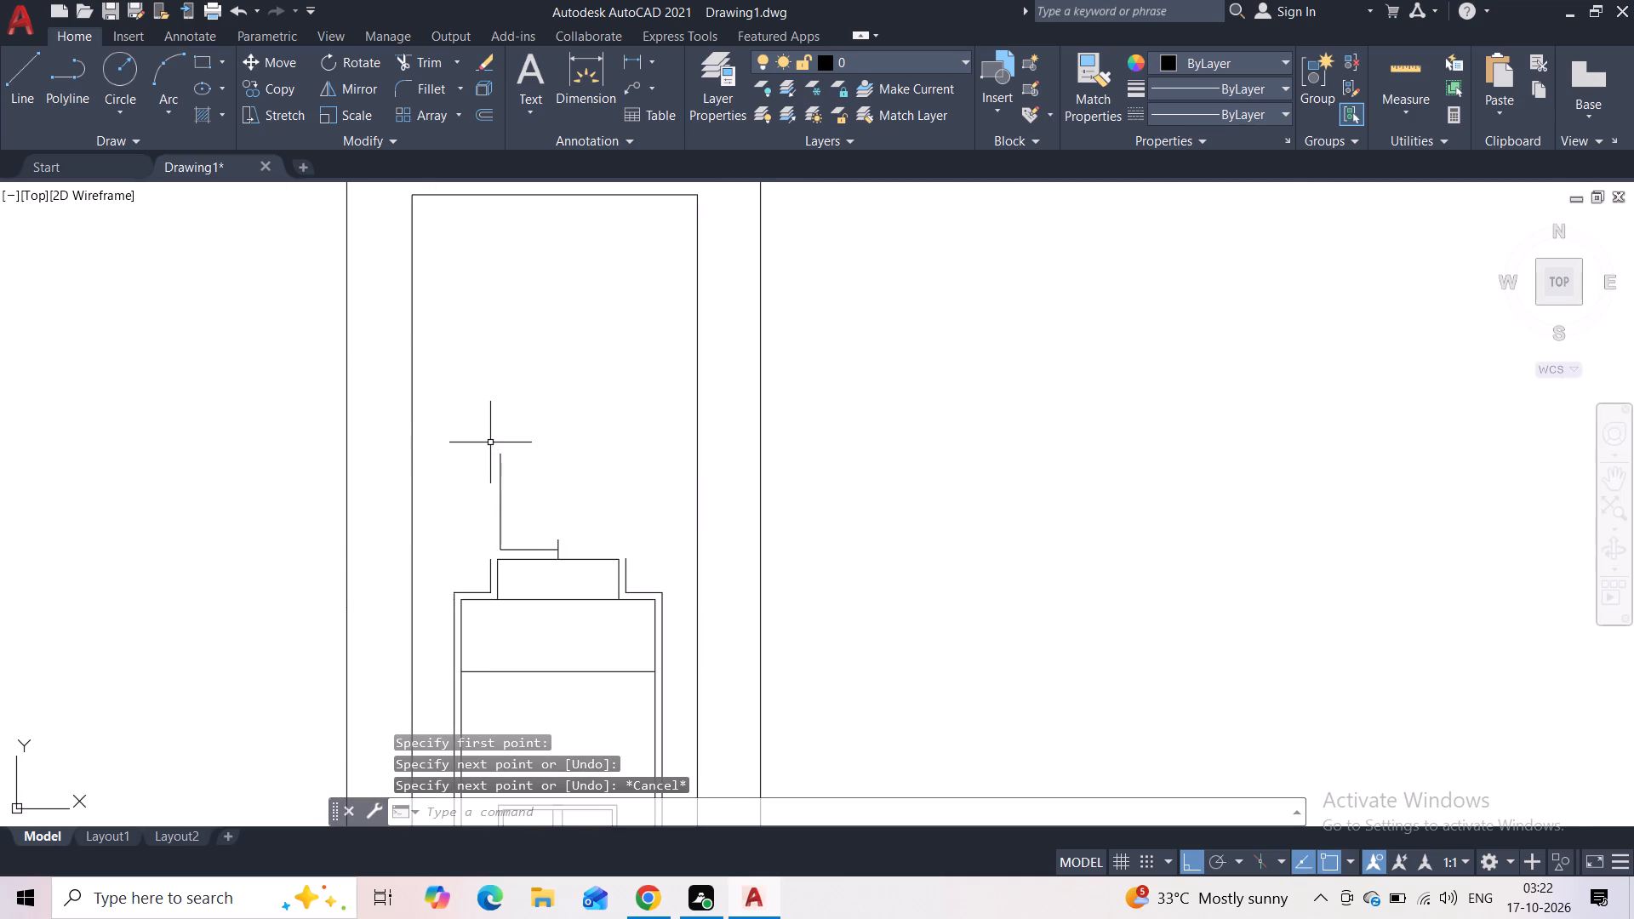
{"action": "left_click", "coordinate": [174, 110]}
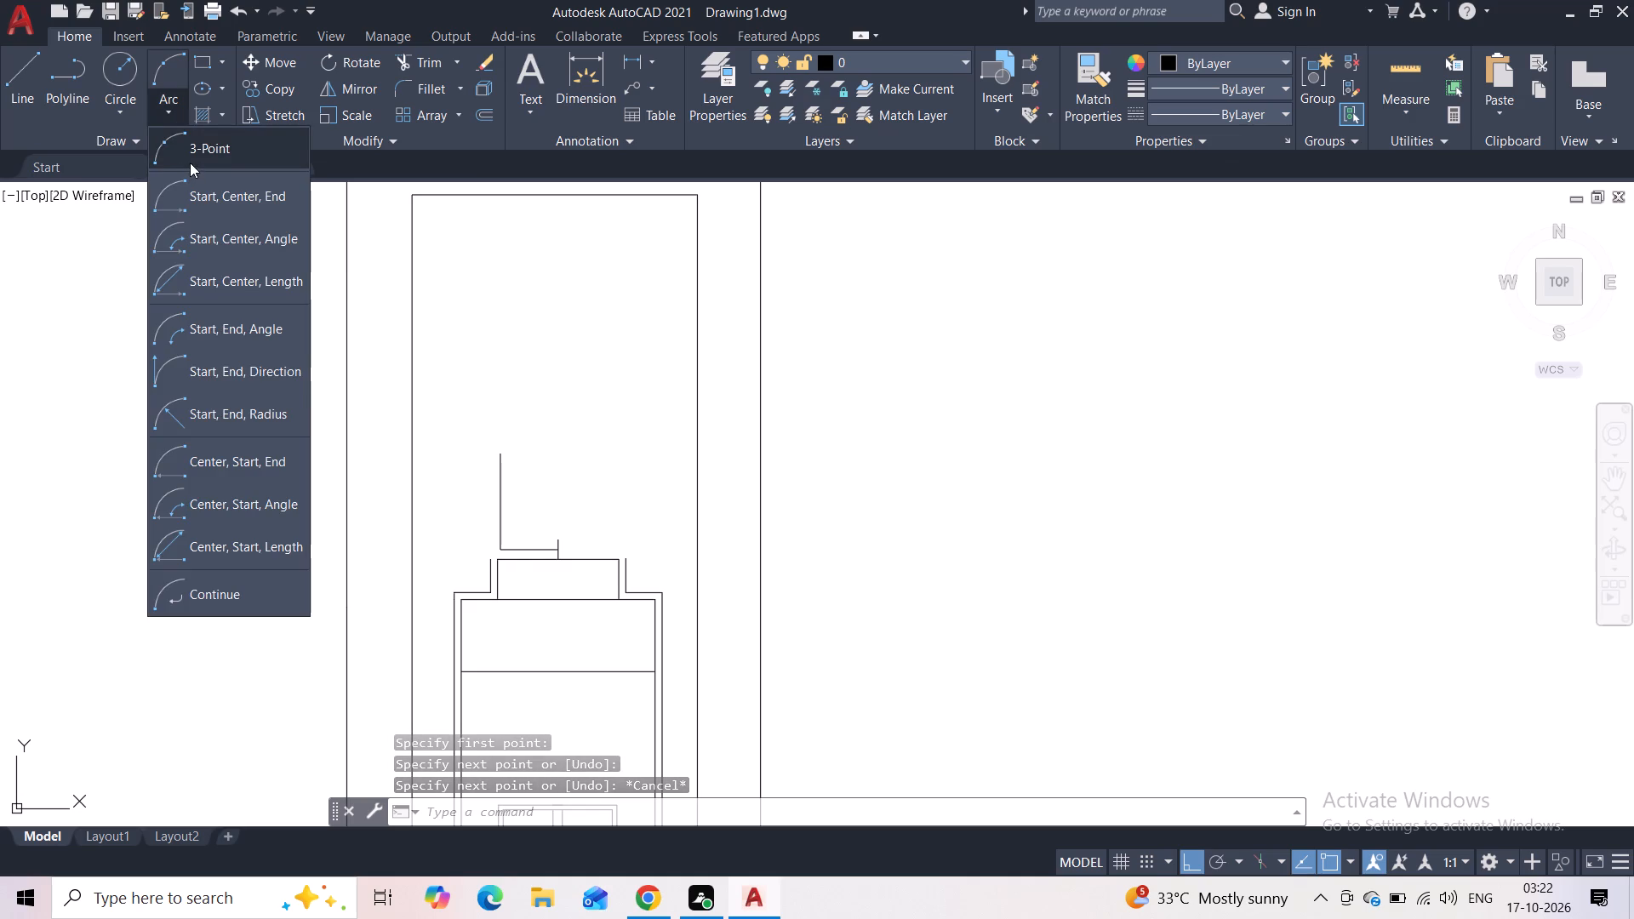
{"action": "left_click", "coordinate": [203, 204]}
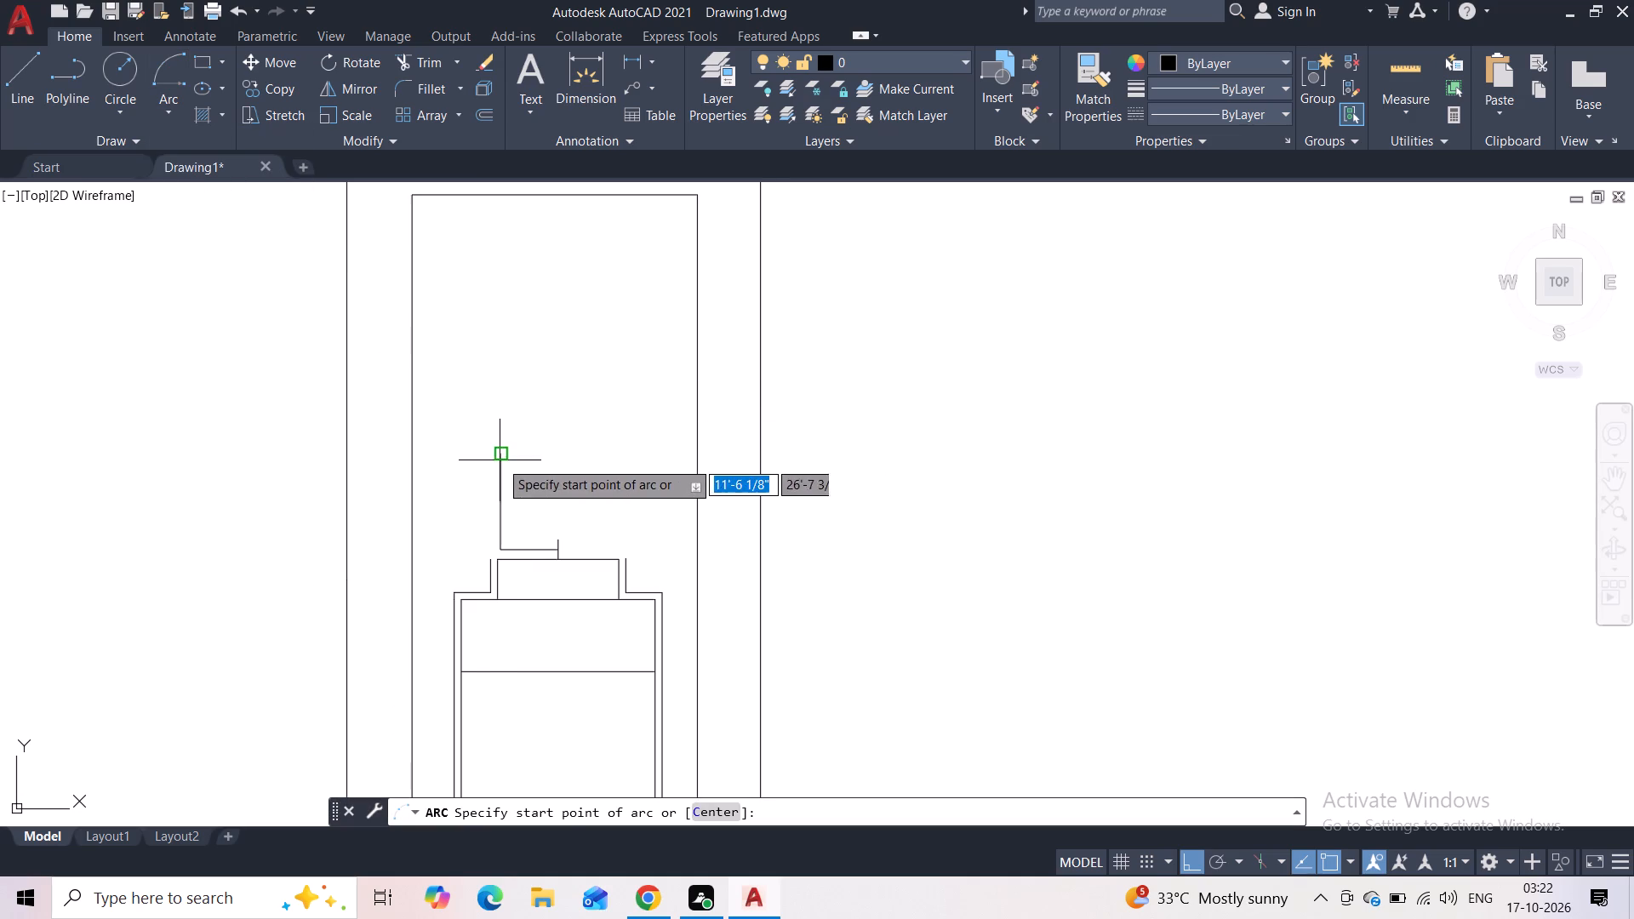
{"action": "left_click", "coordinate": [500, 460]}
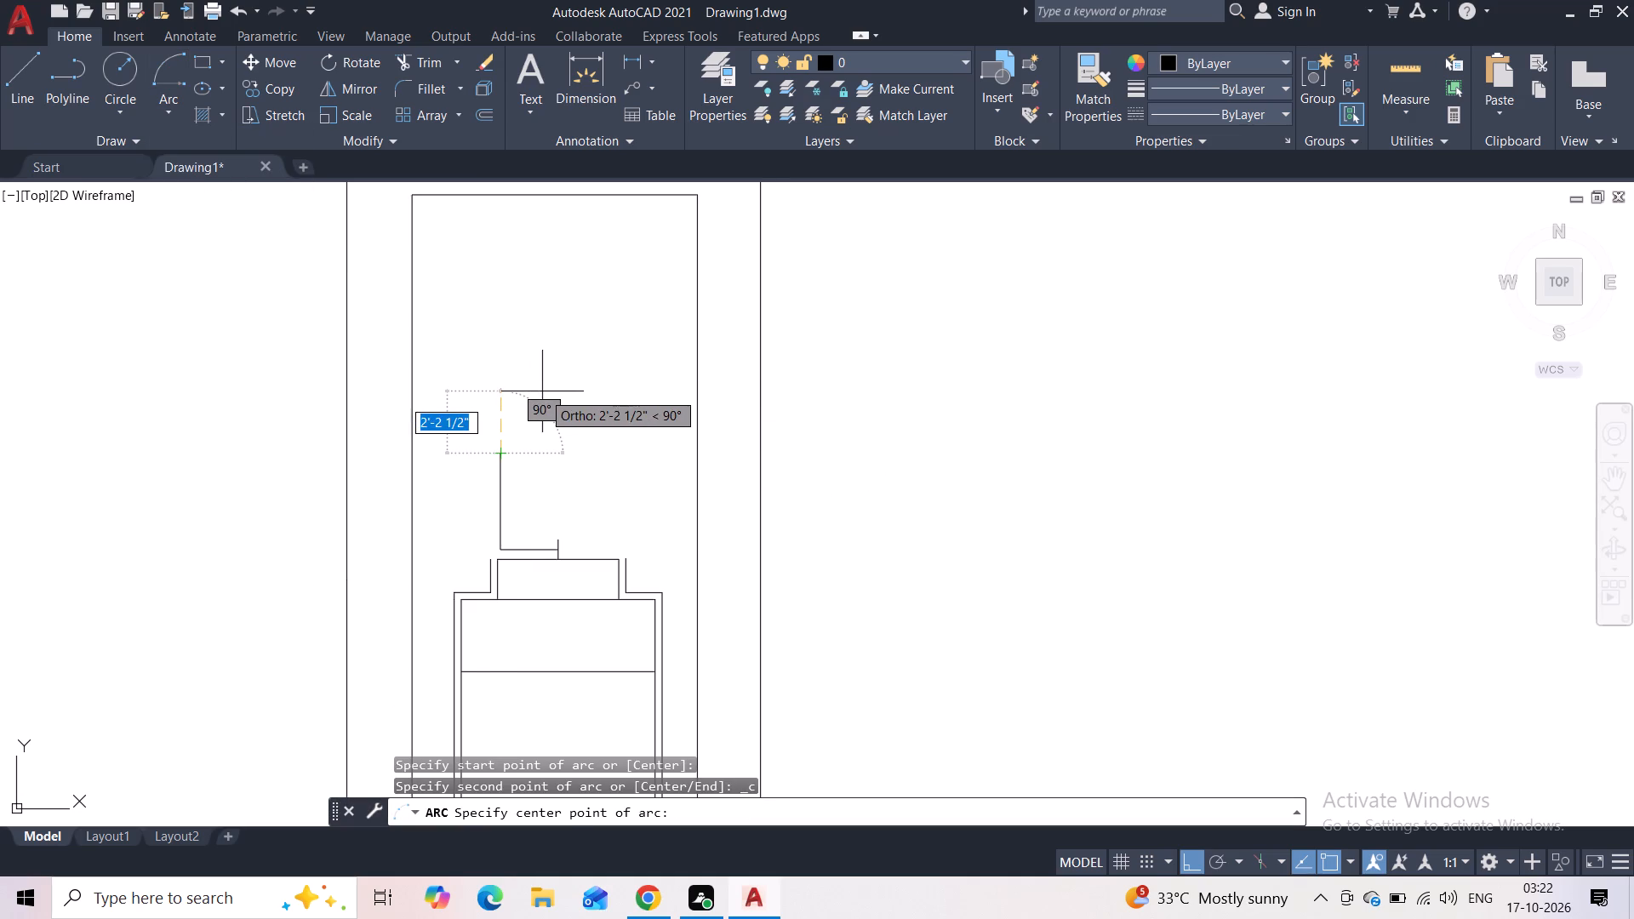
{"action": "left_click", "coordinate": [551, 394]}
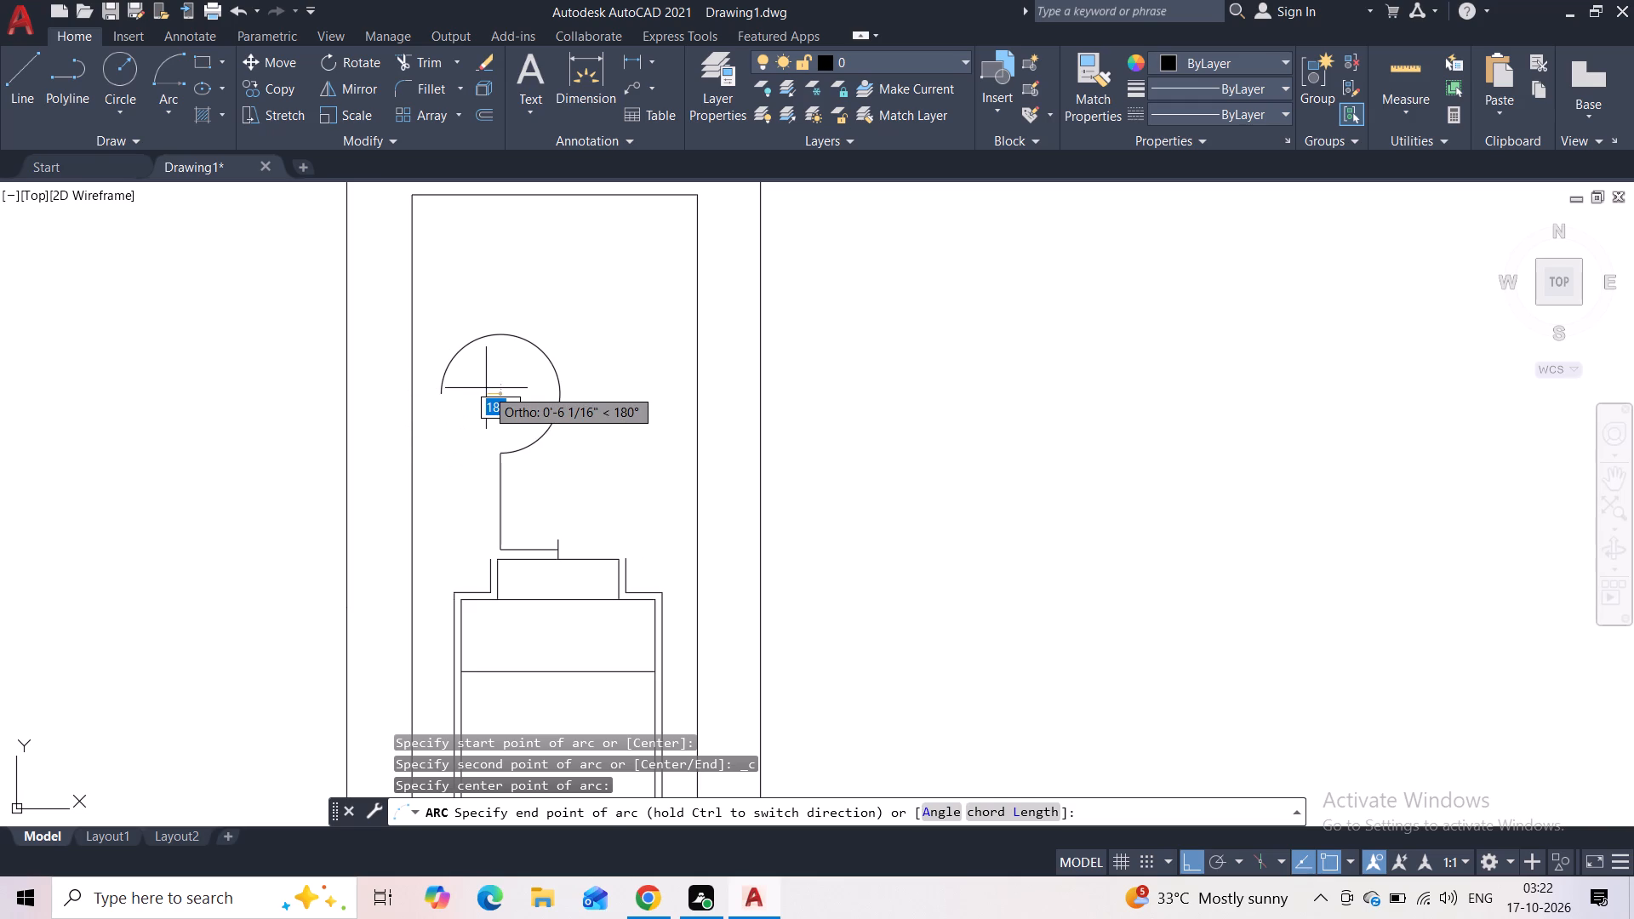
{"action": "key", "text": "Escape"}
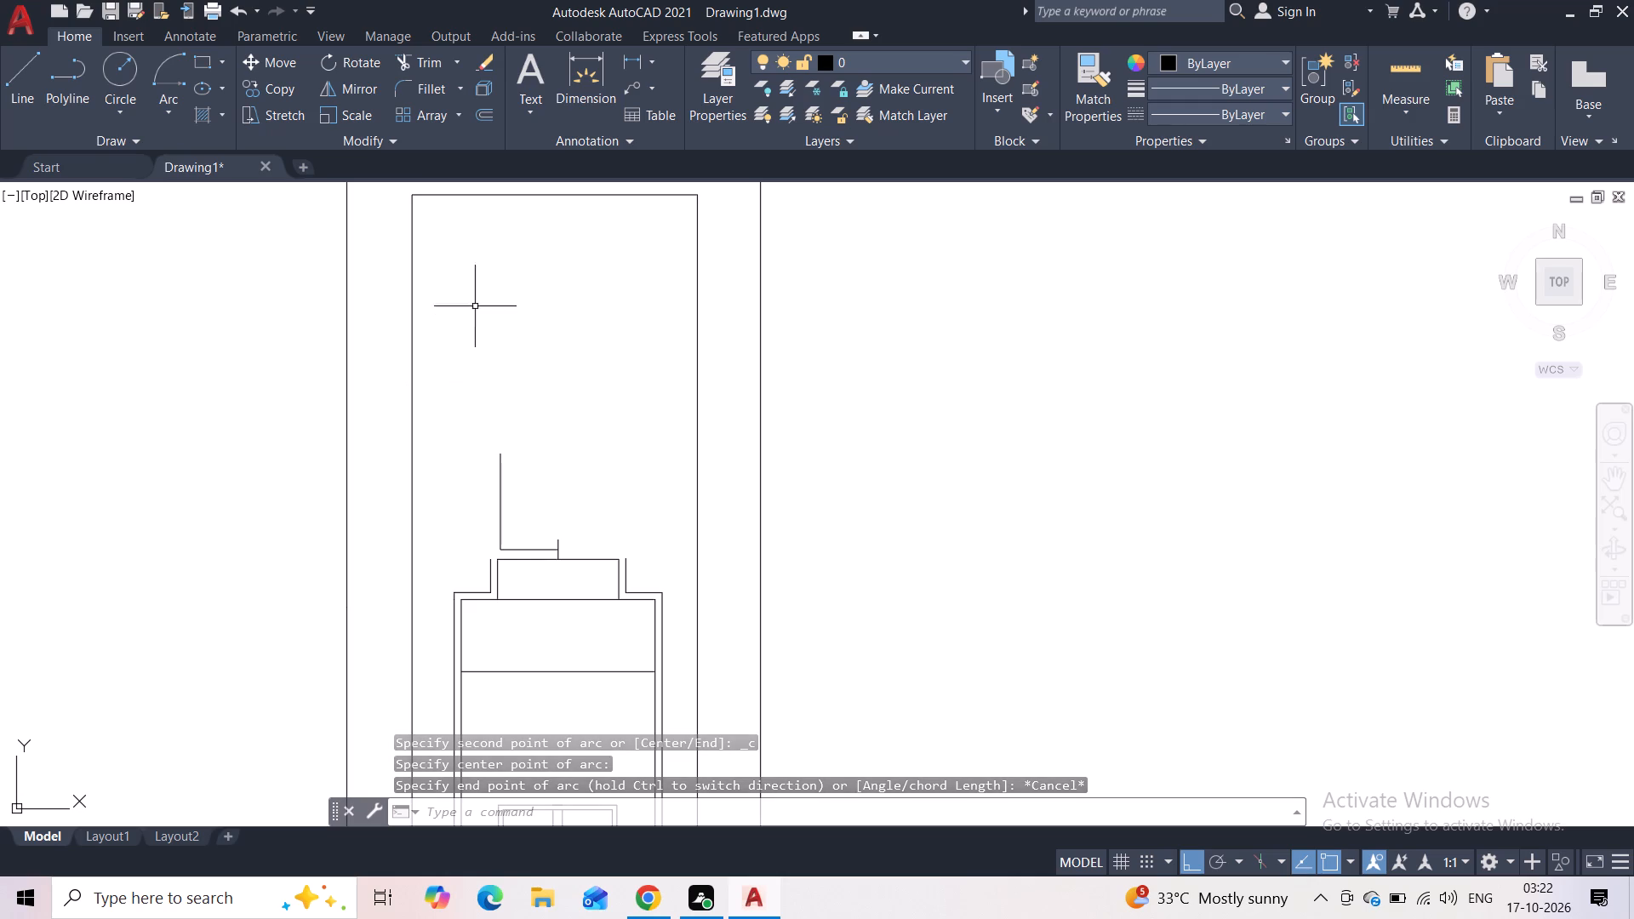
Mirror the horizontal and vertical lines above the frame about a vertical axis through the top block's centre, keeping the originals.
{"action": "scroll", "coordinate": [568, 537], "scroll_direction": "up", "scroll_amount": 1}
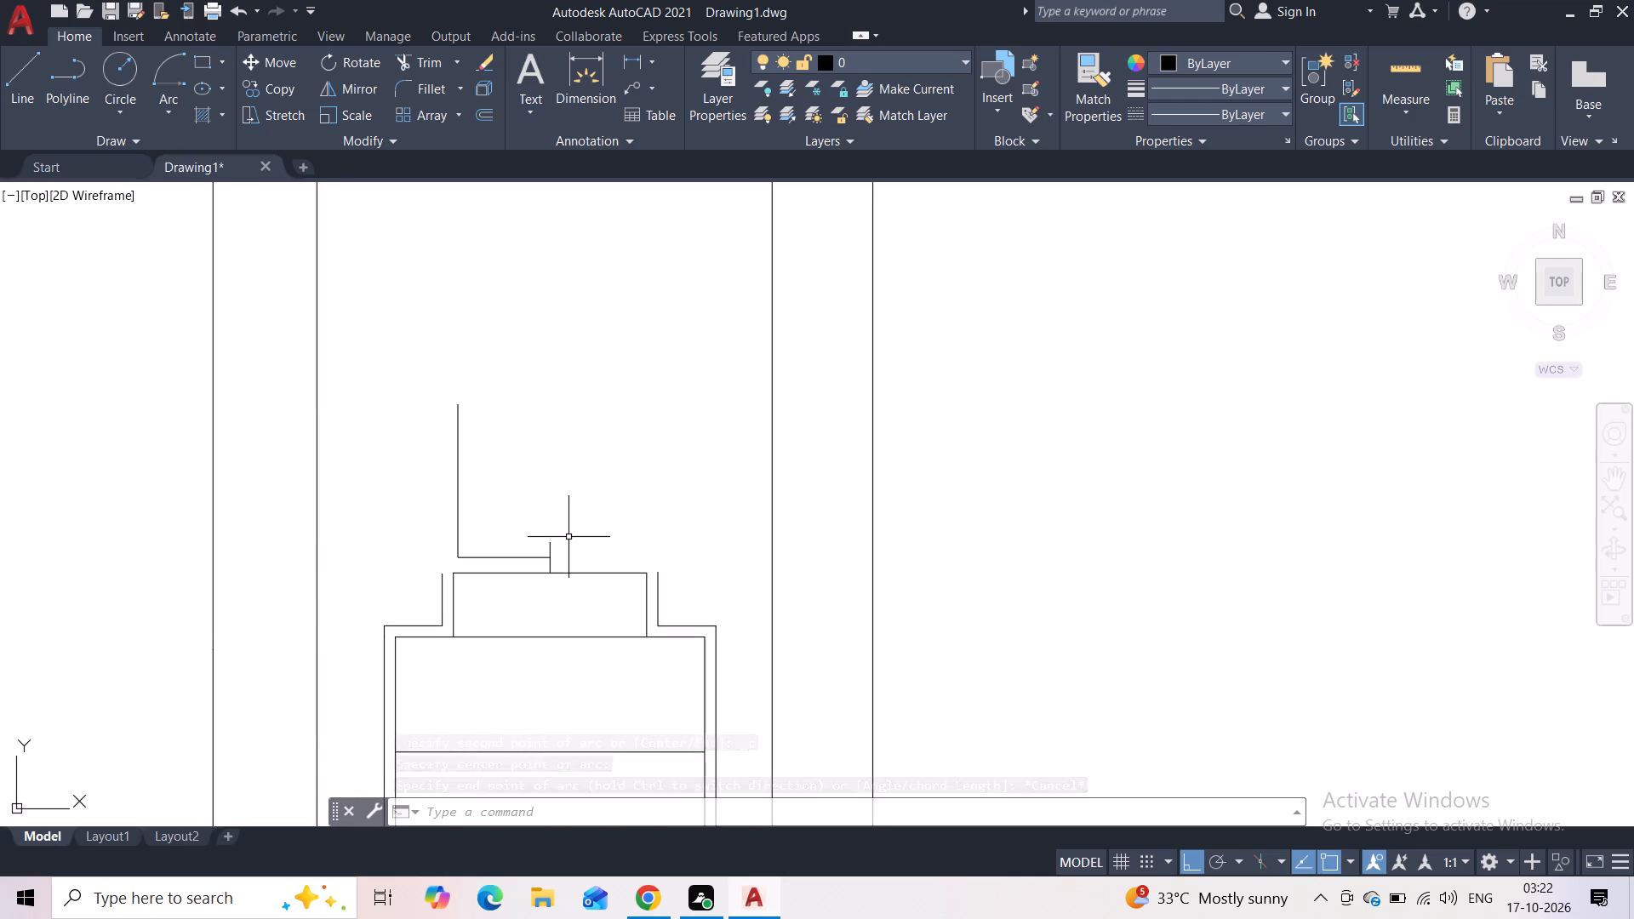
{"action": "left_click", "coordinate": [511, 530]}
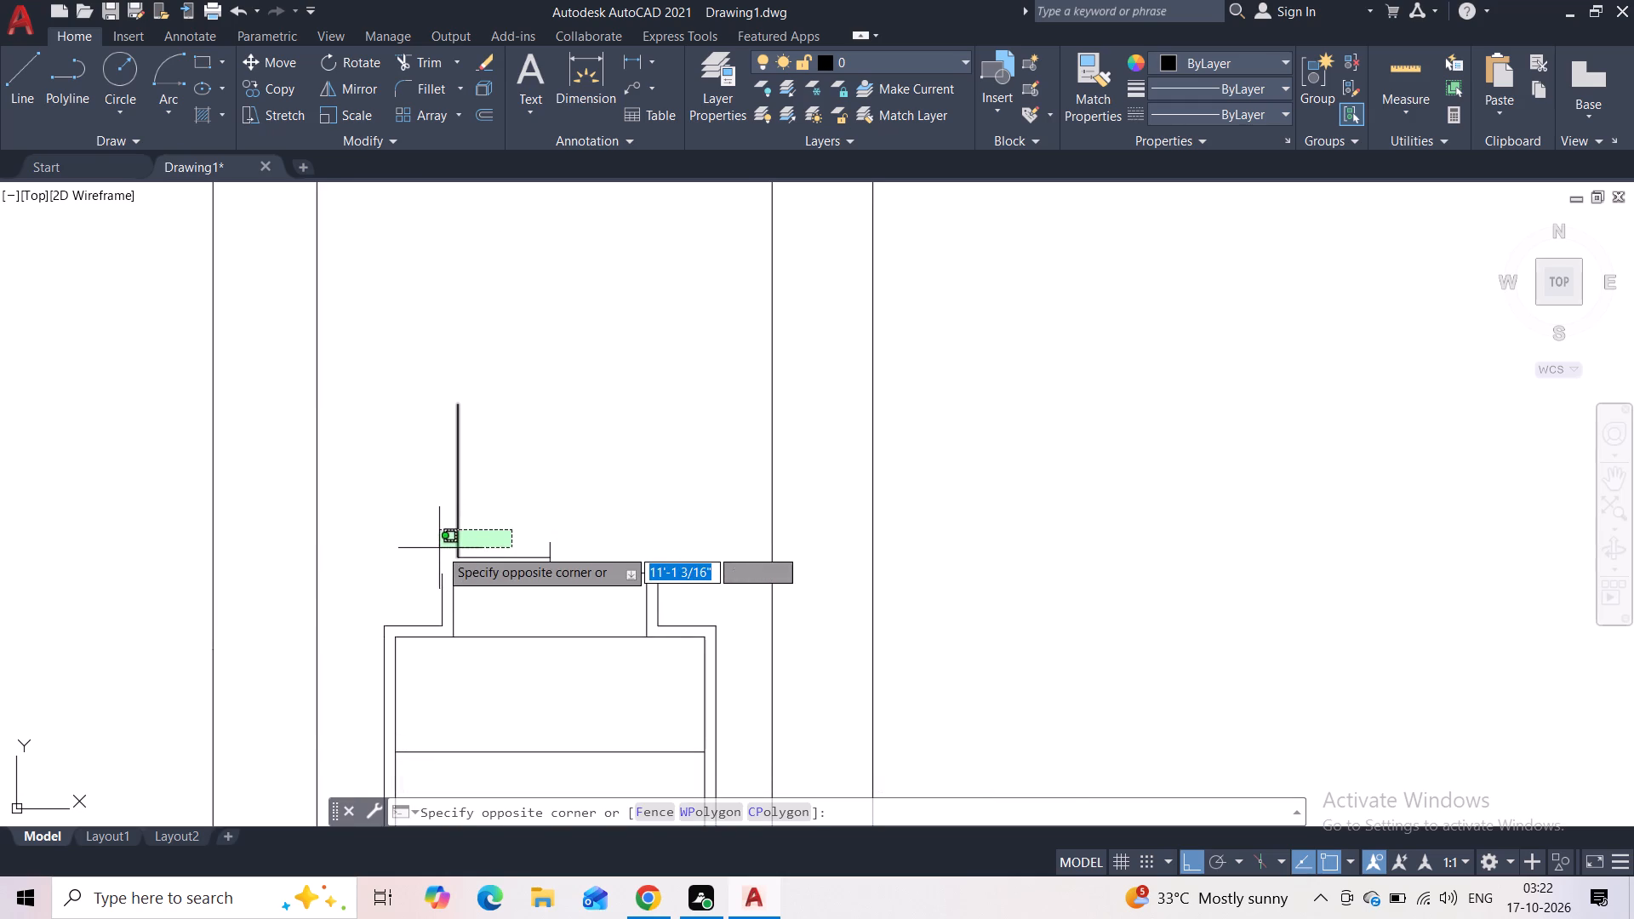
{"action": "left_click", "coordinate": [439, 566]}
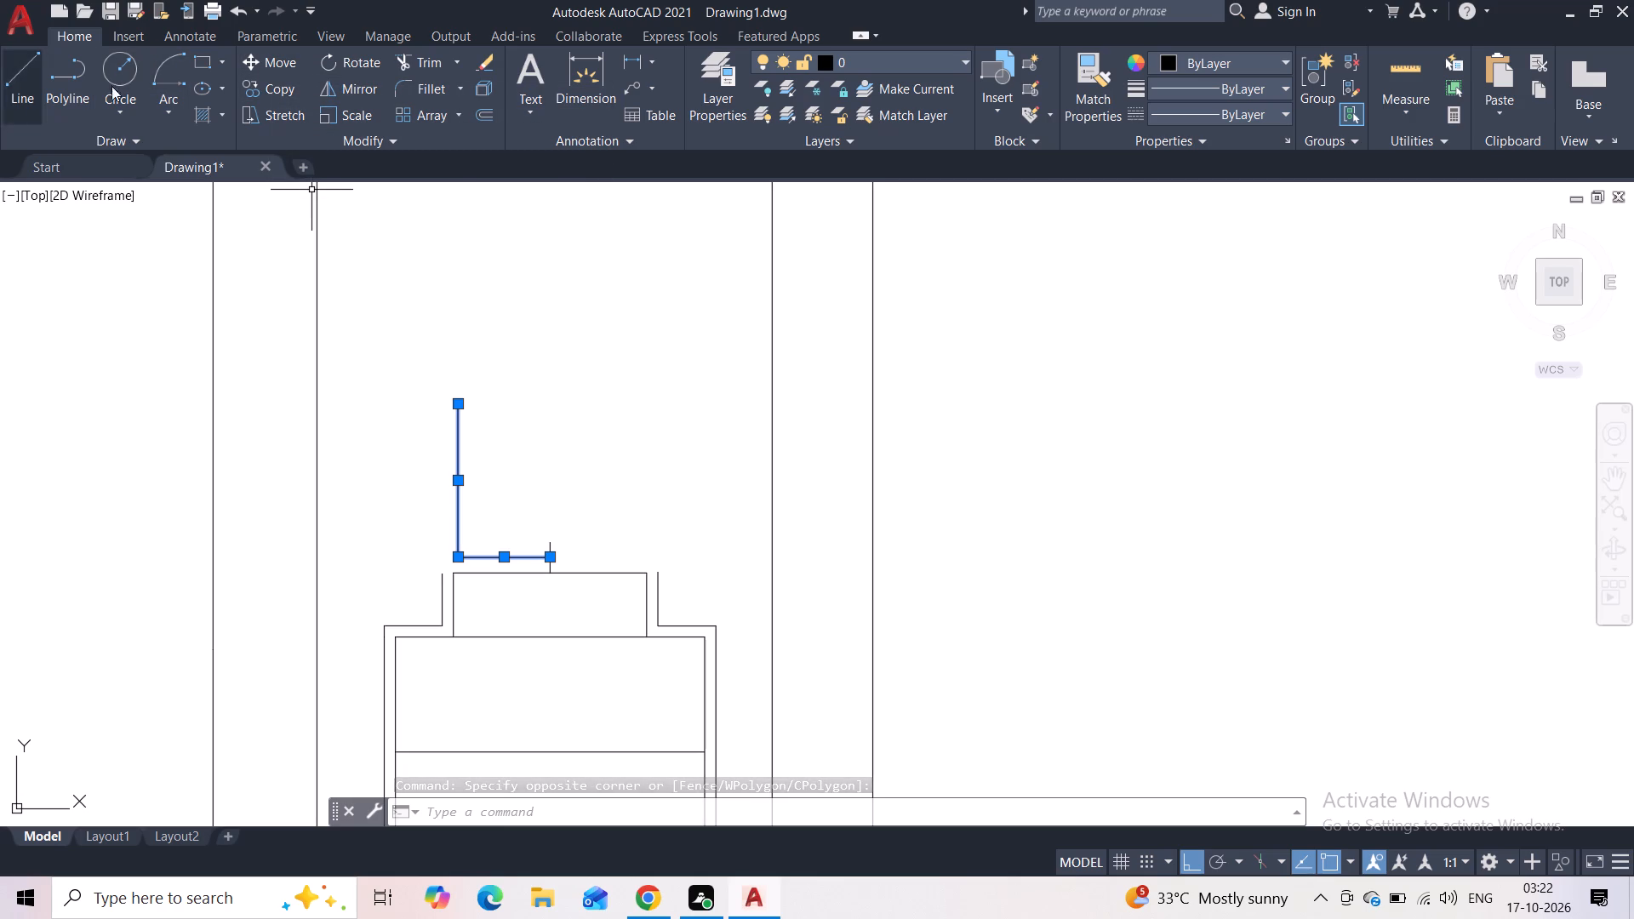
{"action": "left_click", "coordinate": [346, 85]}
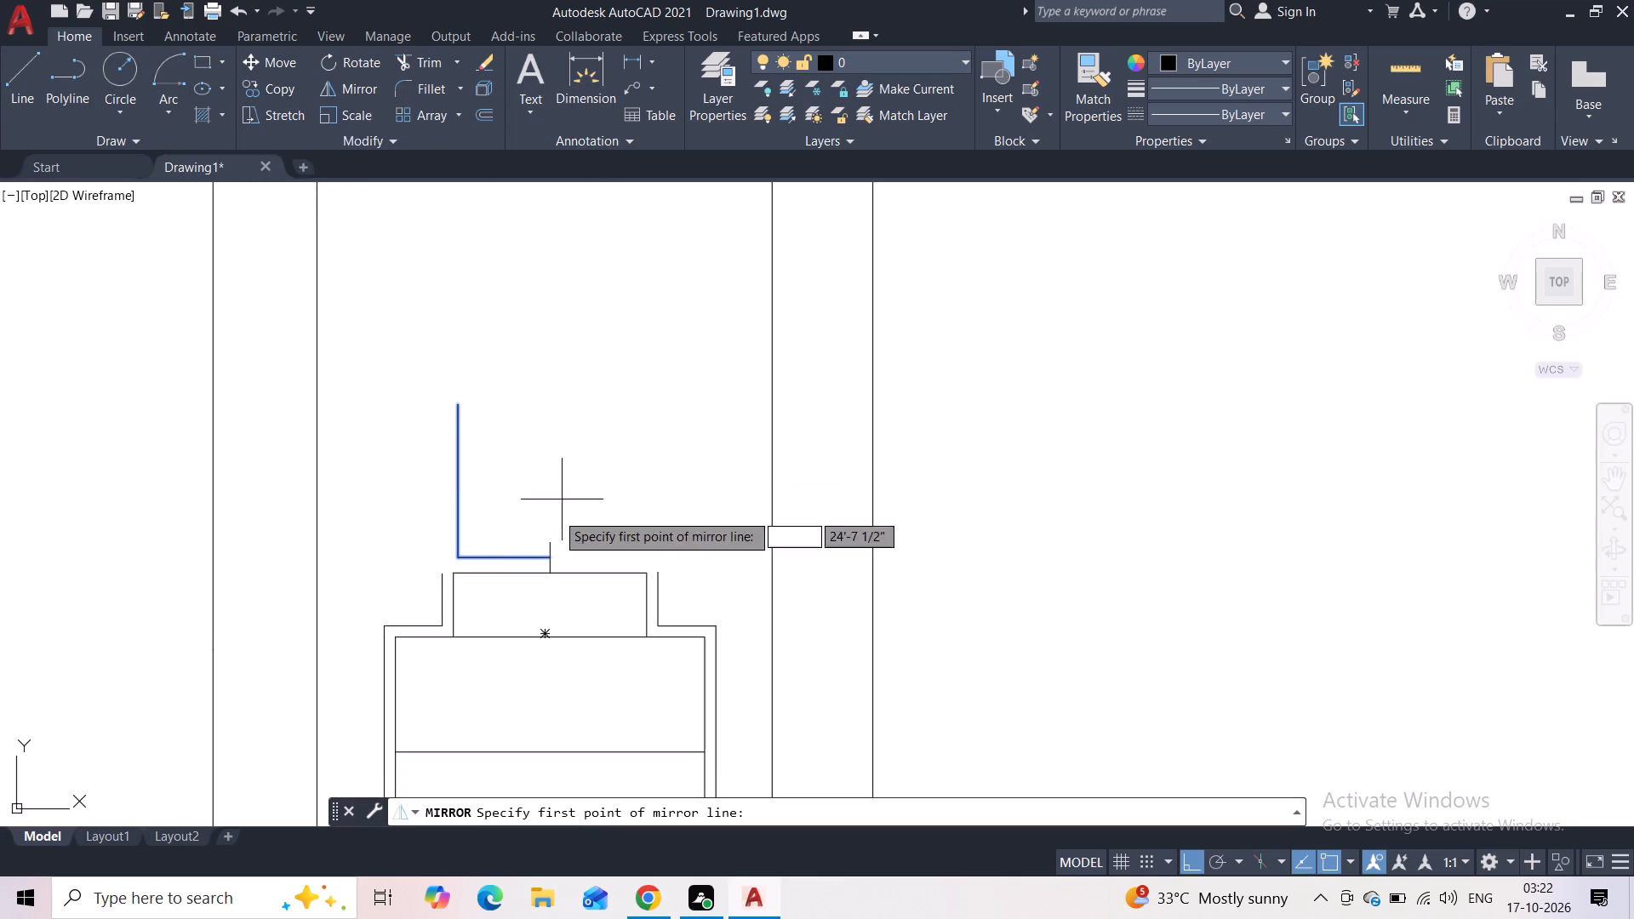
{"action": "left_click", "coordinate": [542, 635]}
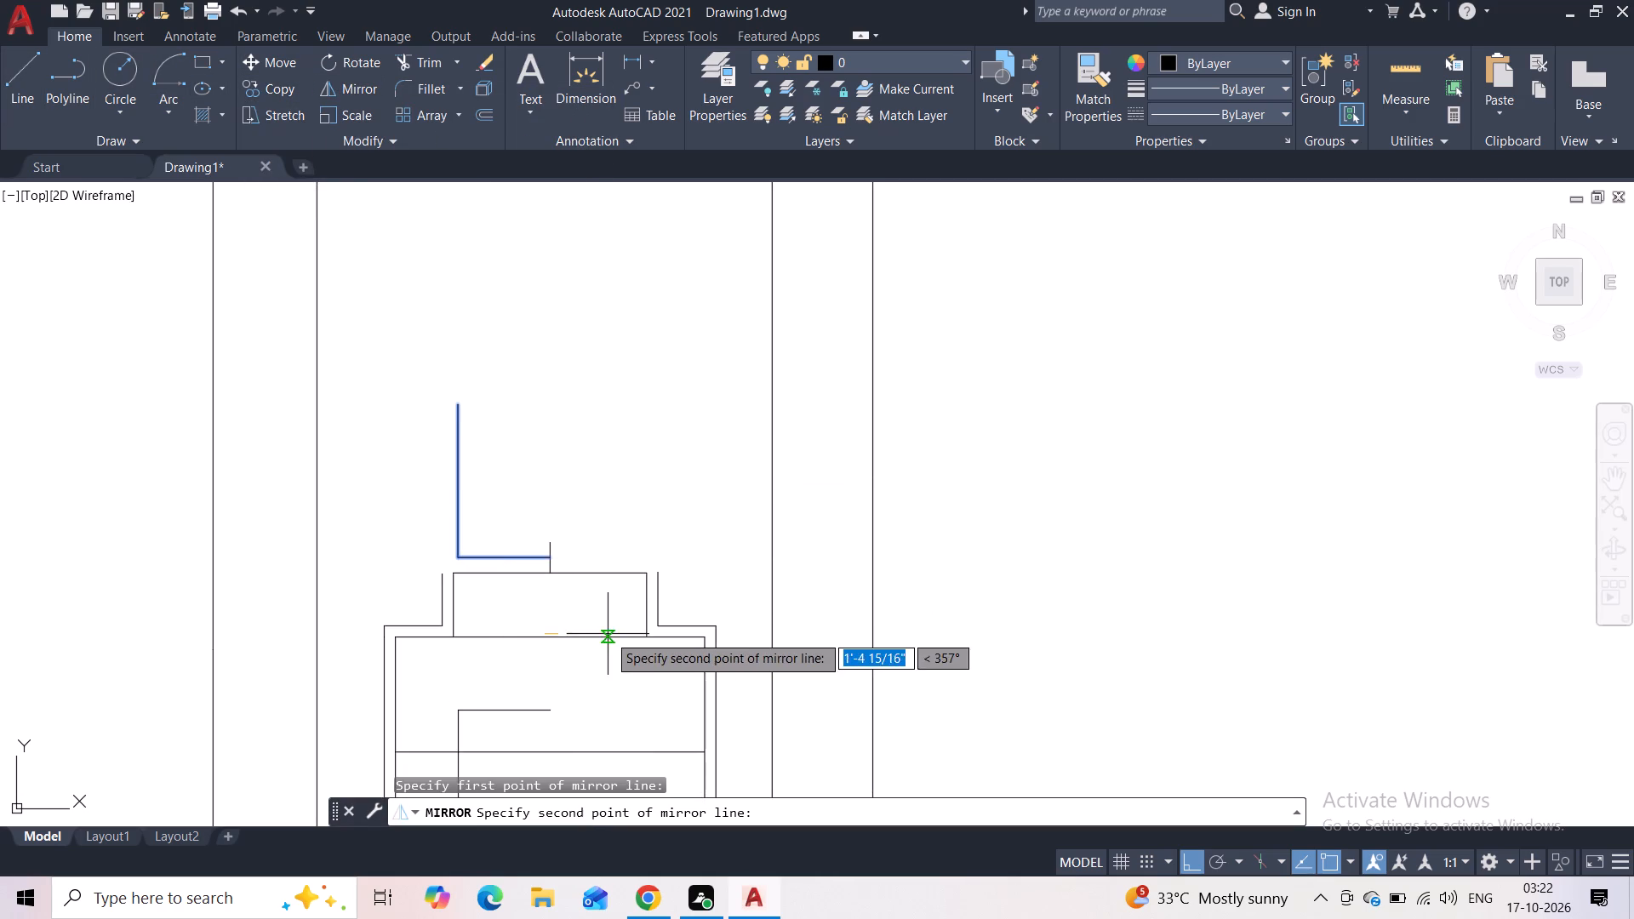
{"action": "left_click", "coordinate": [602, 518]}
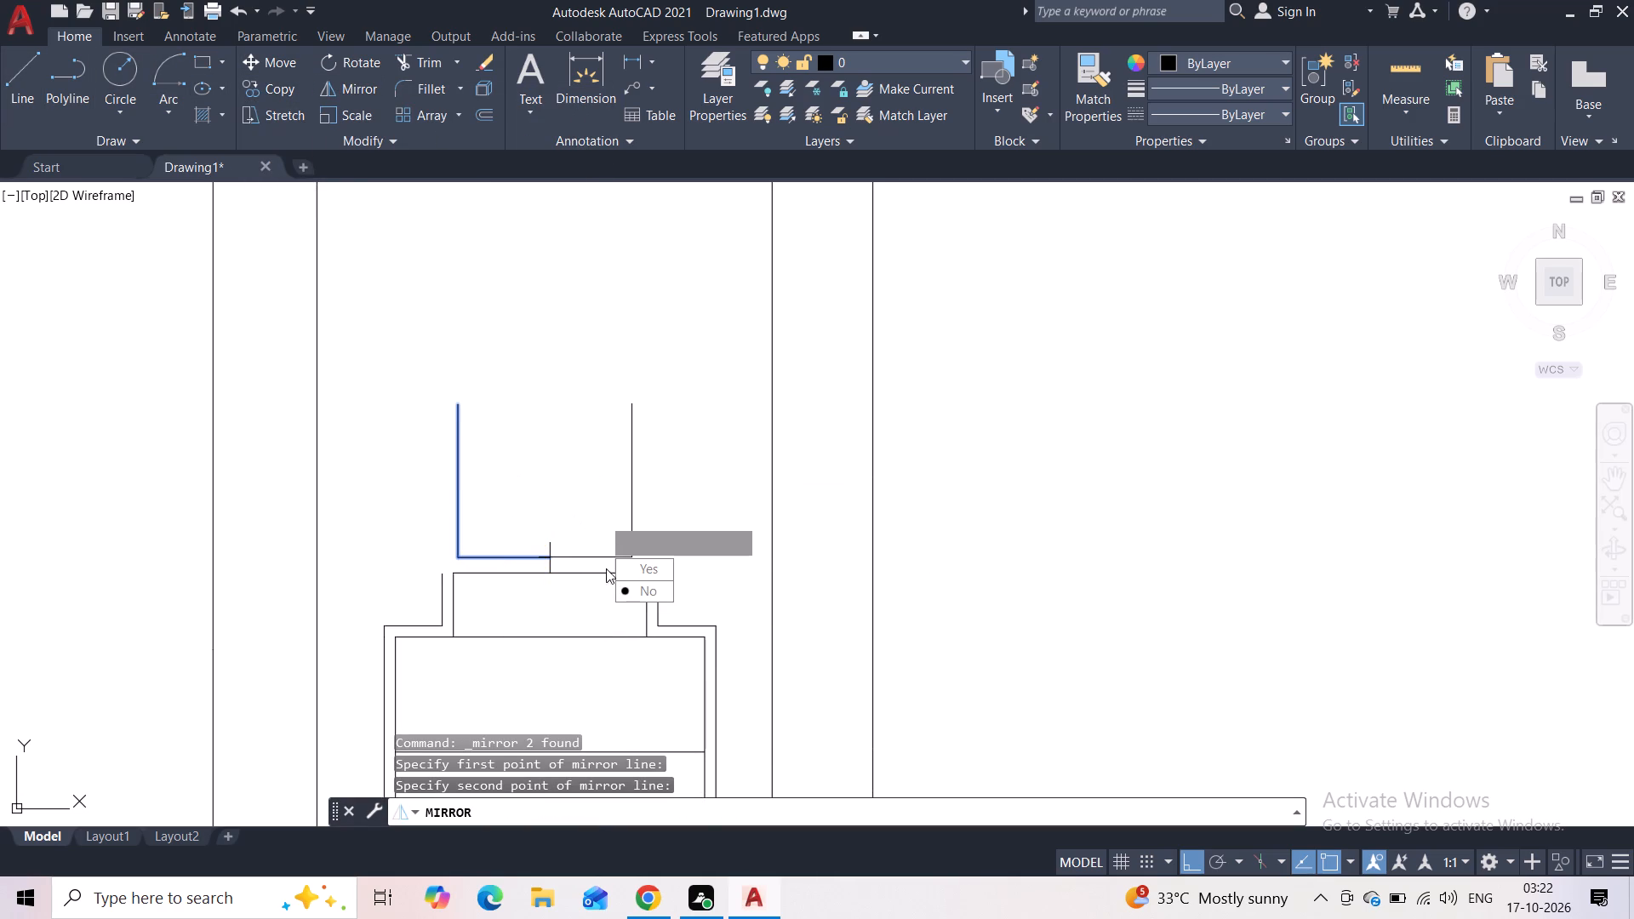
{"action": "left_click_drag", "start_coordinate": [621, 591], "coordinate": [602, 517]}
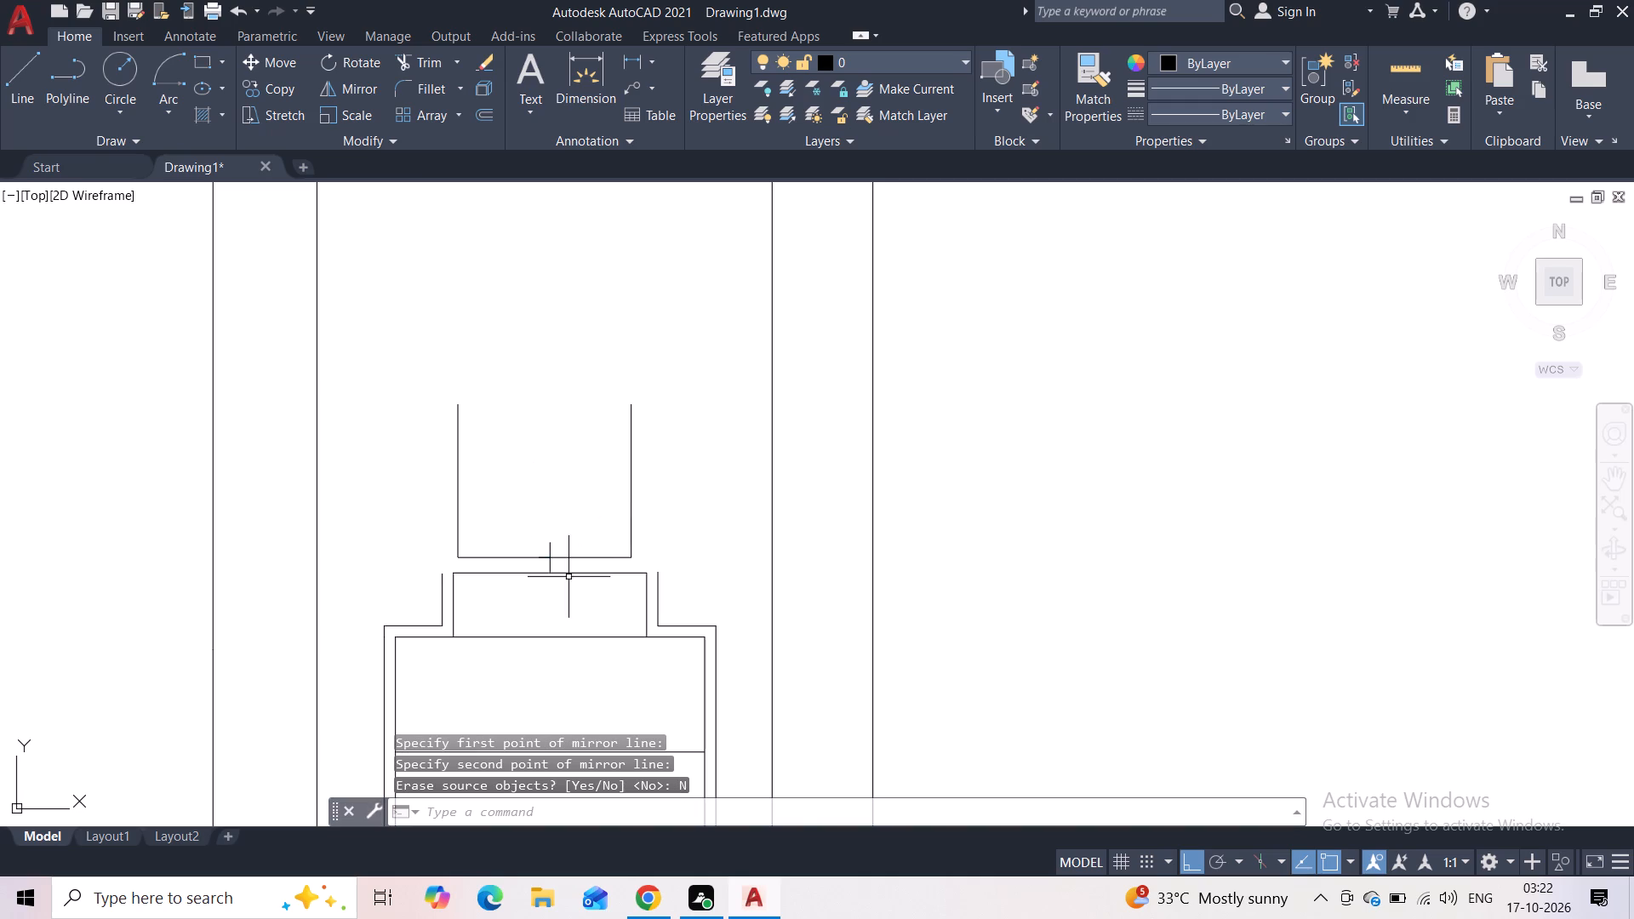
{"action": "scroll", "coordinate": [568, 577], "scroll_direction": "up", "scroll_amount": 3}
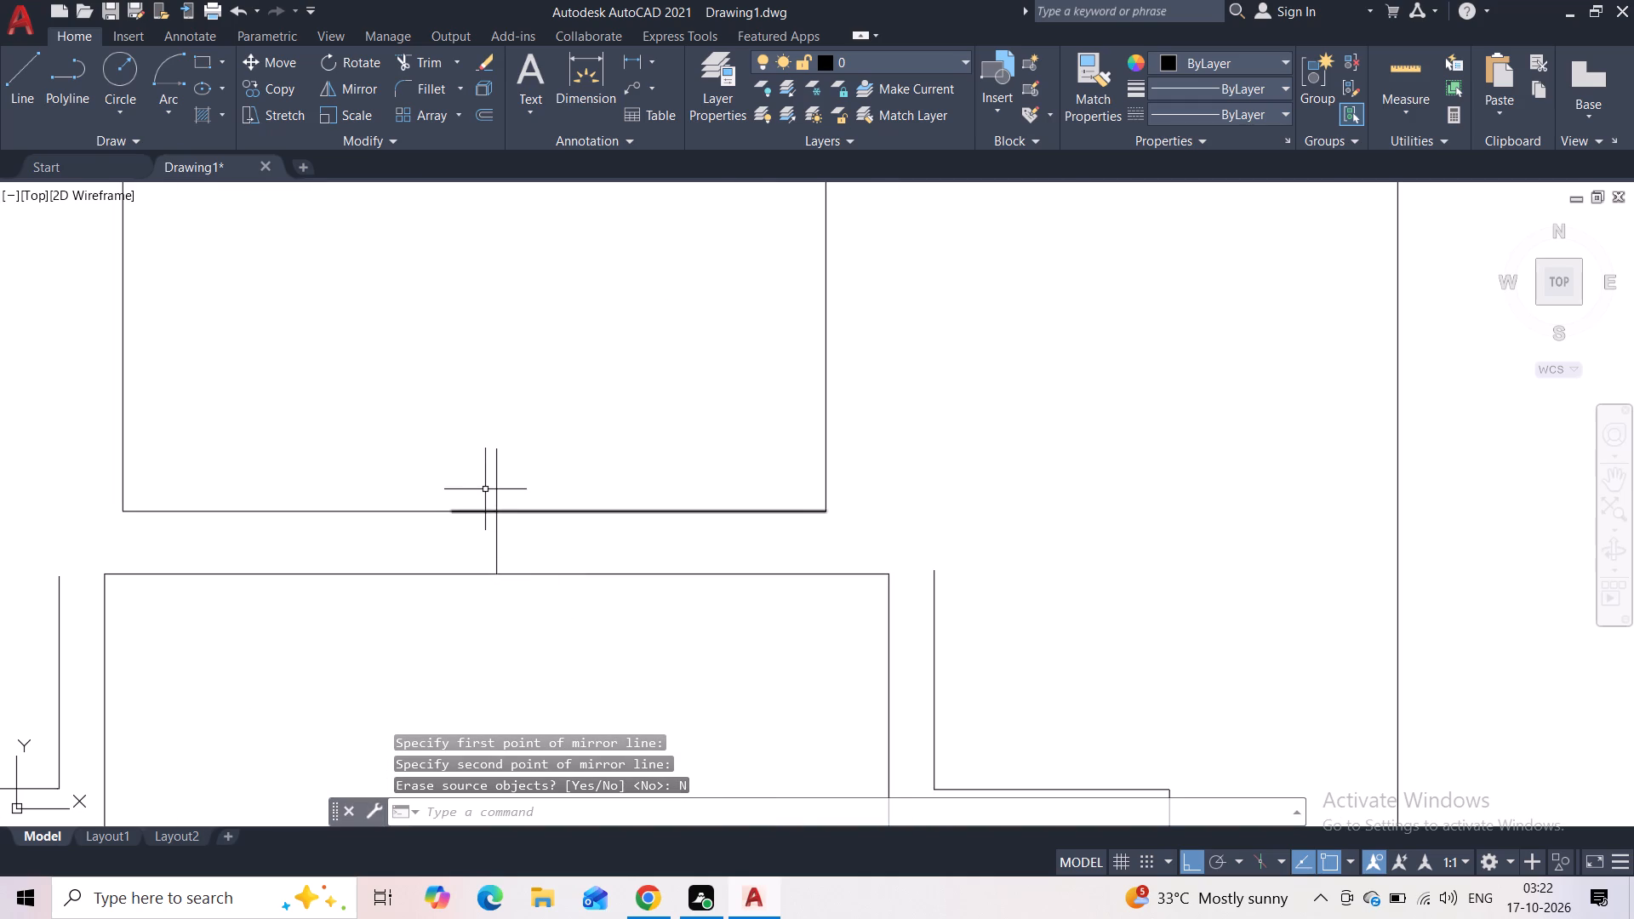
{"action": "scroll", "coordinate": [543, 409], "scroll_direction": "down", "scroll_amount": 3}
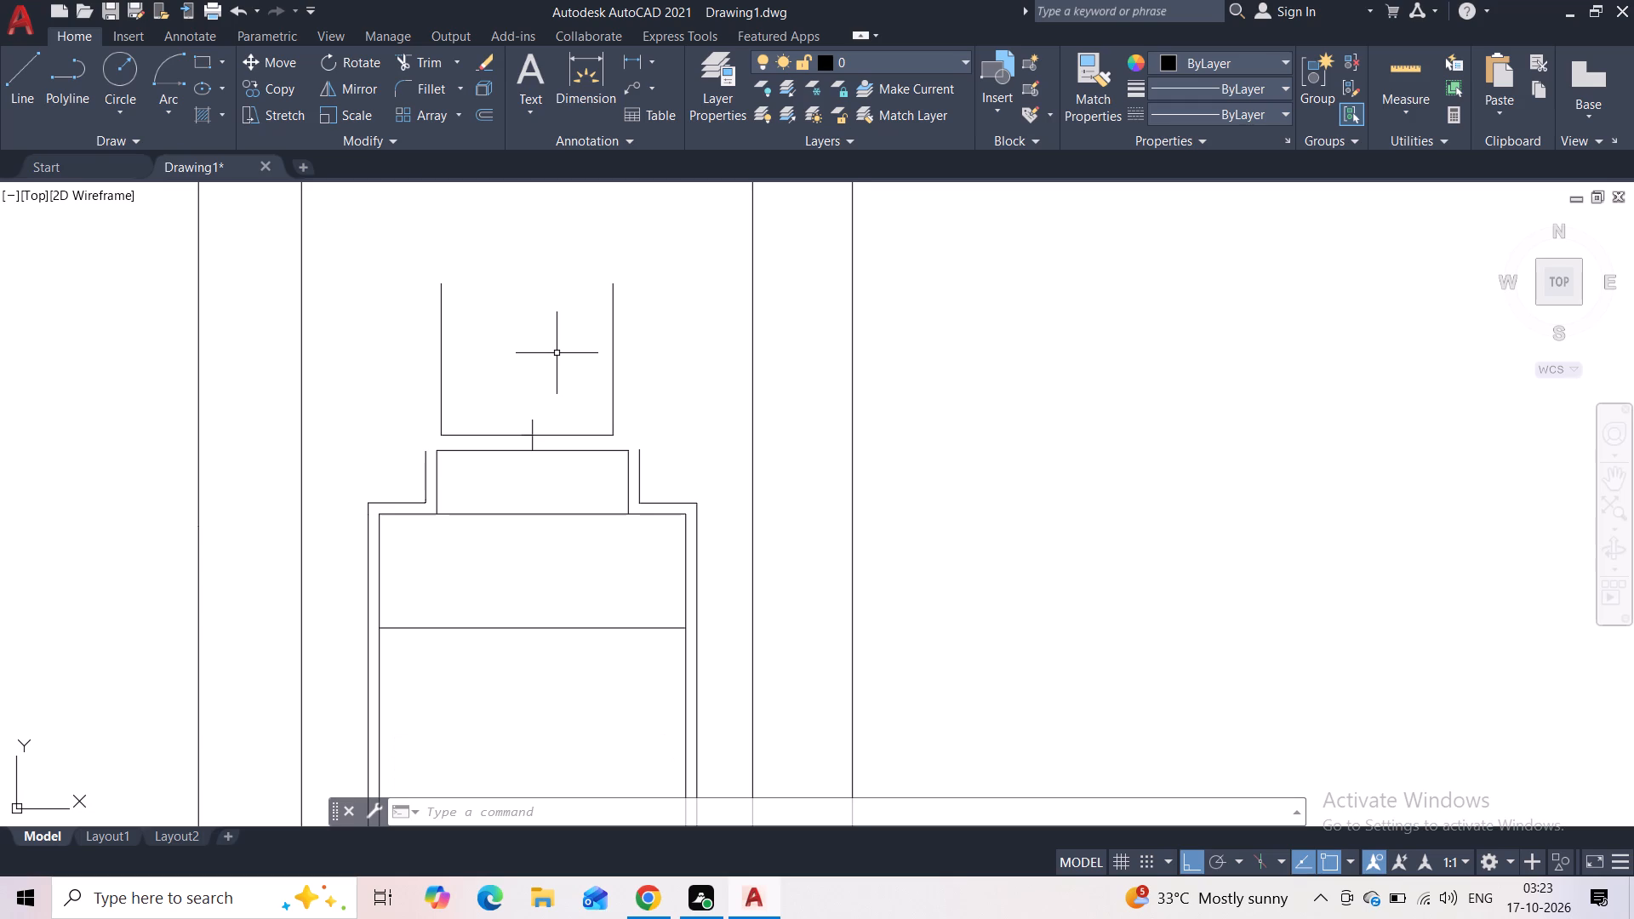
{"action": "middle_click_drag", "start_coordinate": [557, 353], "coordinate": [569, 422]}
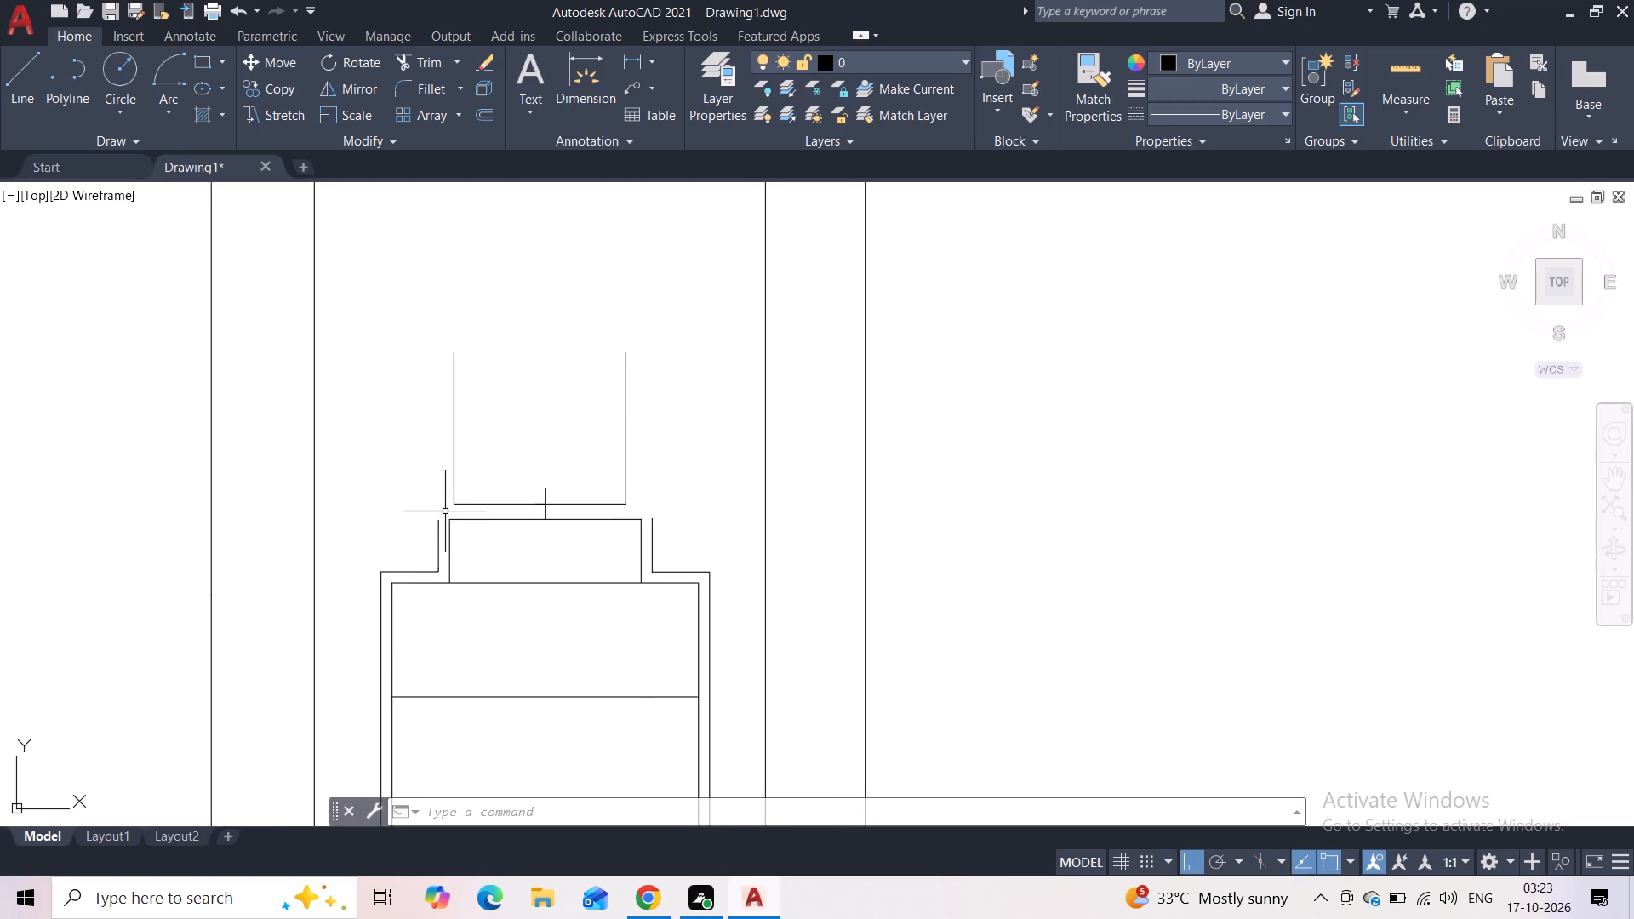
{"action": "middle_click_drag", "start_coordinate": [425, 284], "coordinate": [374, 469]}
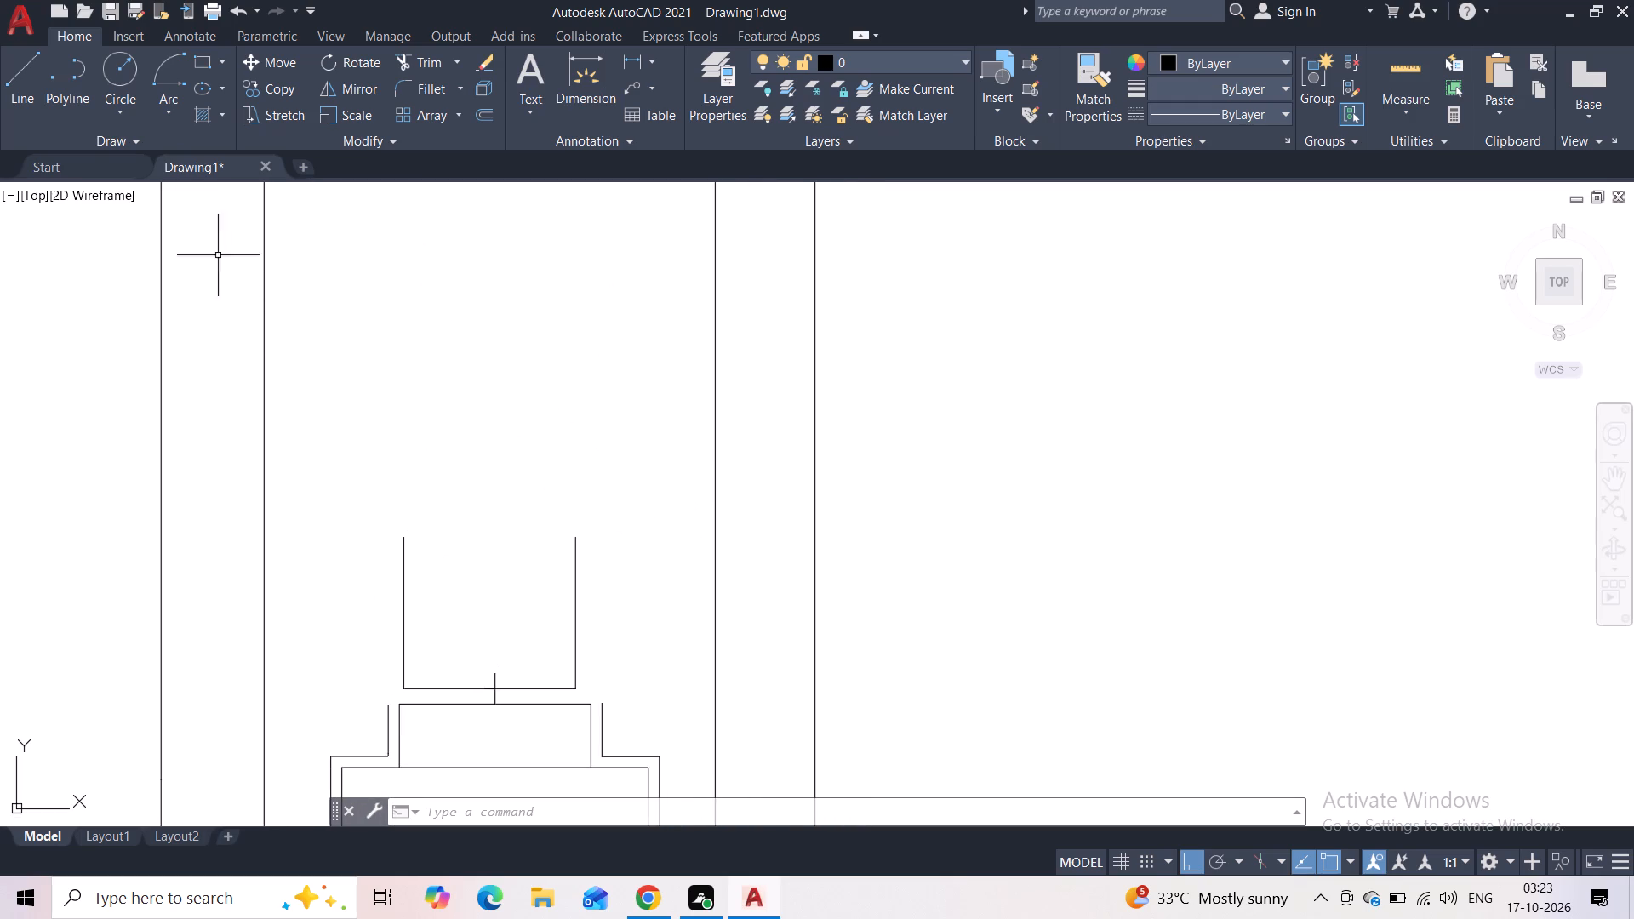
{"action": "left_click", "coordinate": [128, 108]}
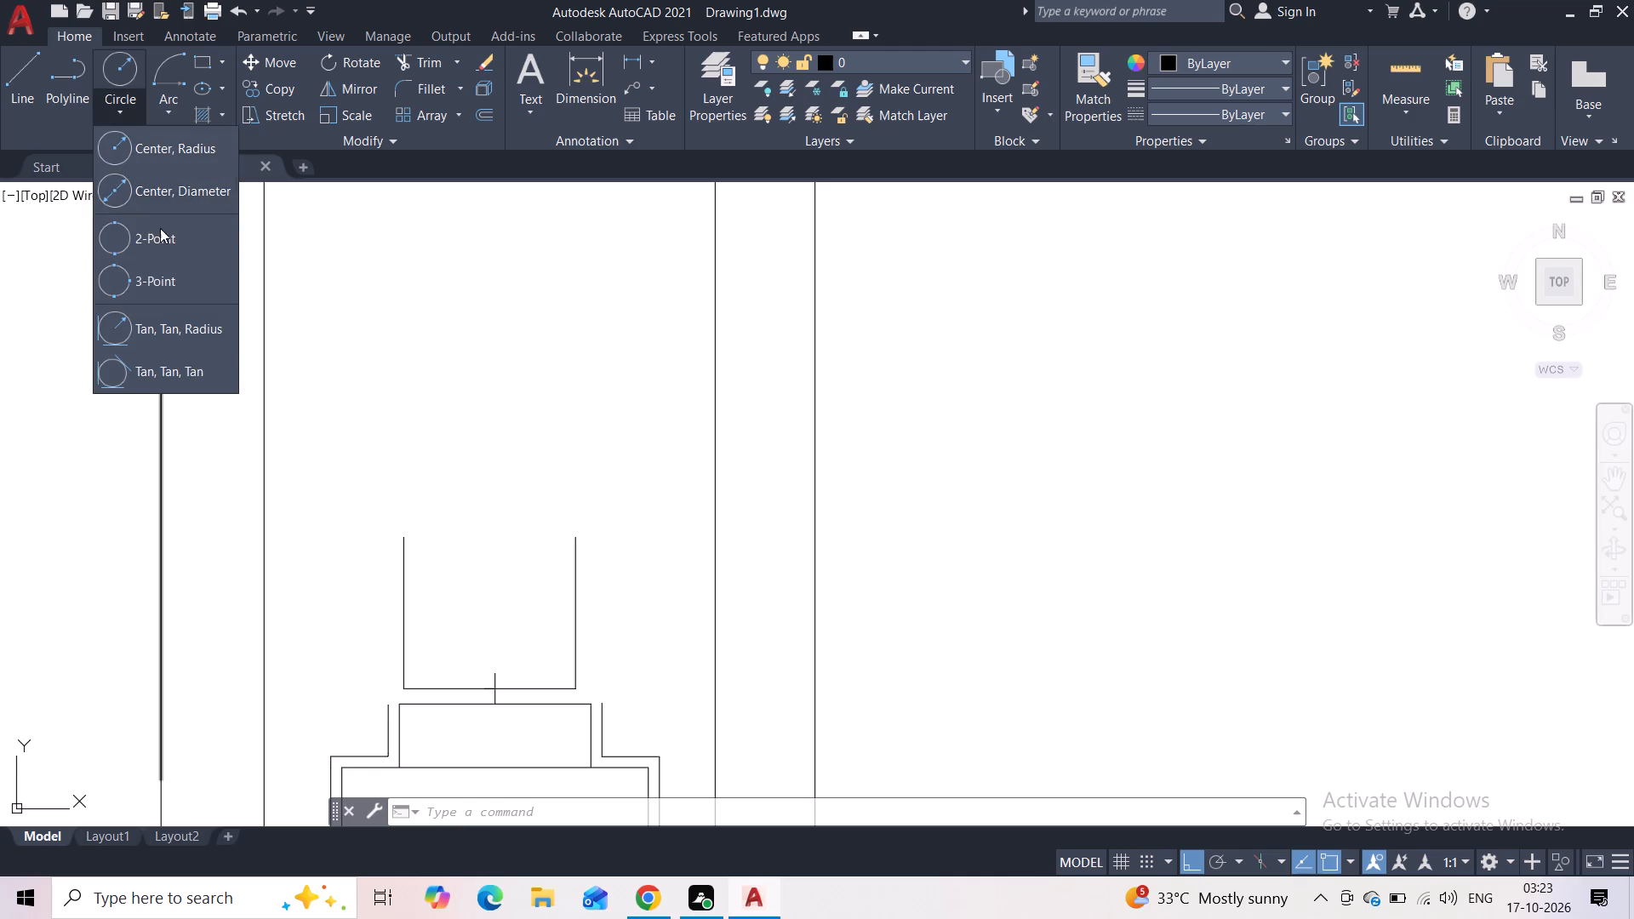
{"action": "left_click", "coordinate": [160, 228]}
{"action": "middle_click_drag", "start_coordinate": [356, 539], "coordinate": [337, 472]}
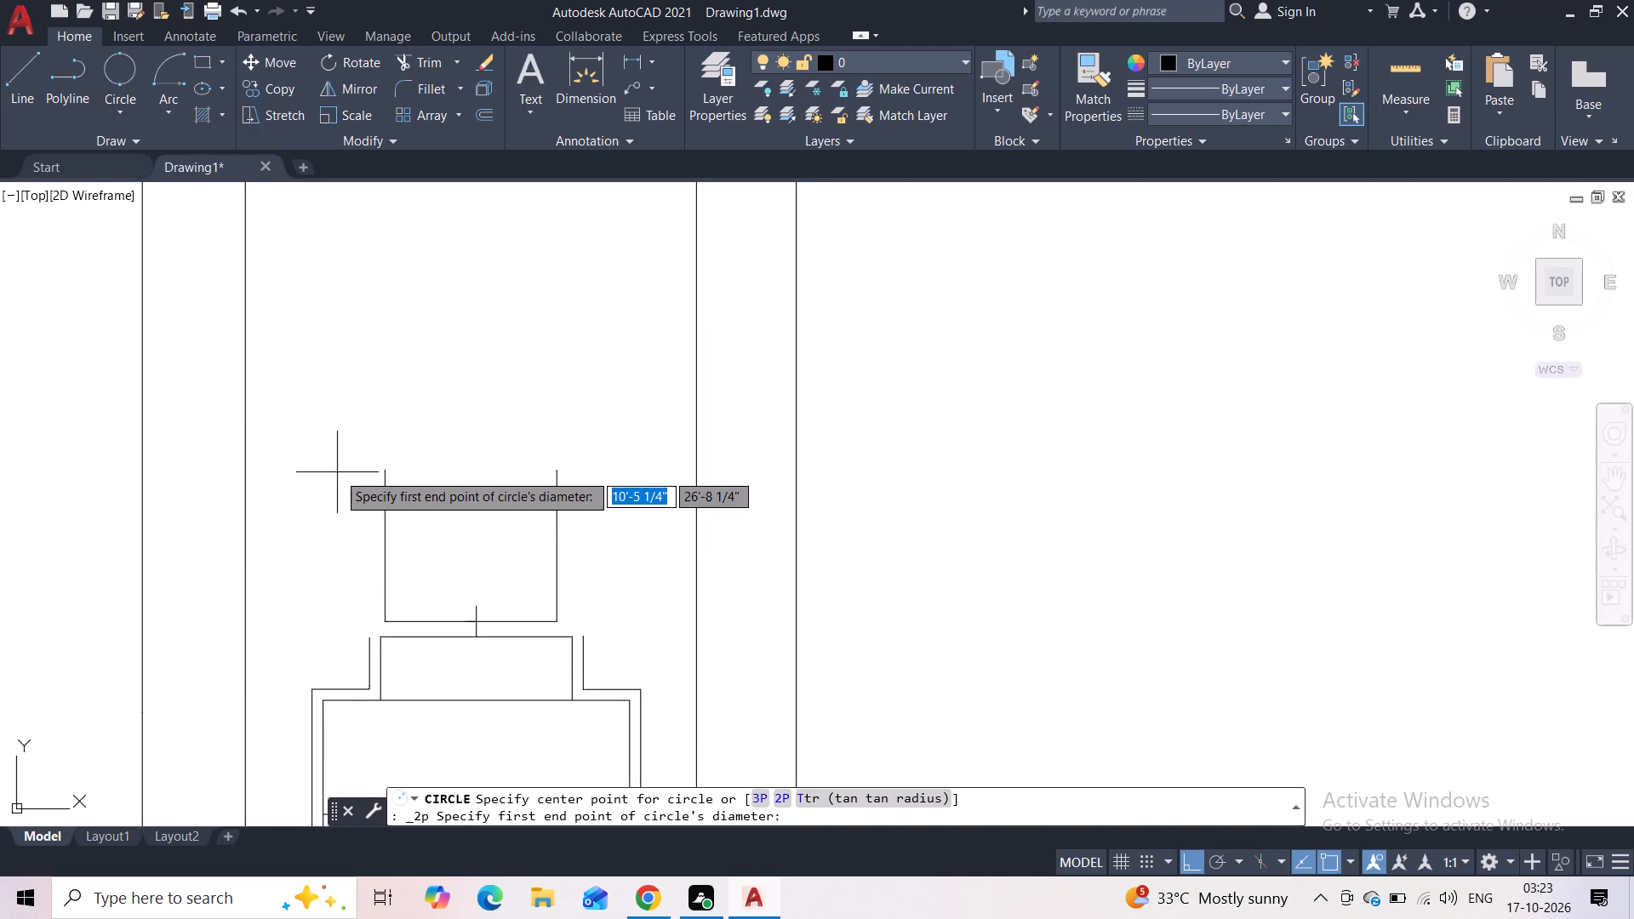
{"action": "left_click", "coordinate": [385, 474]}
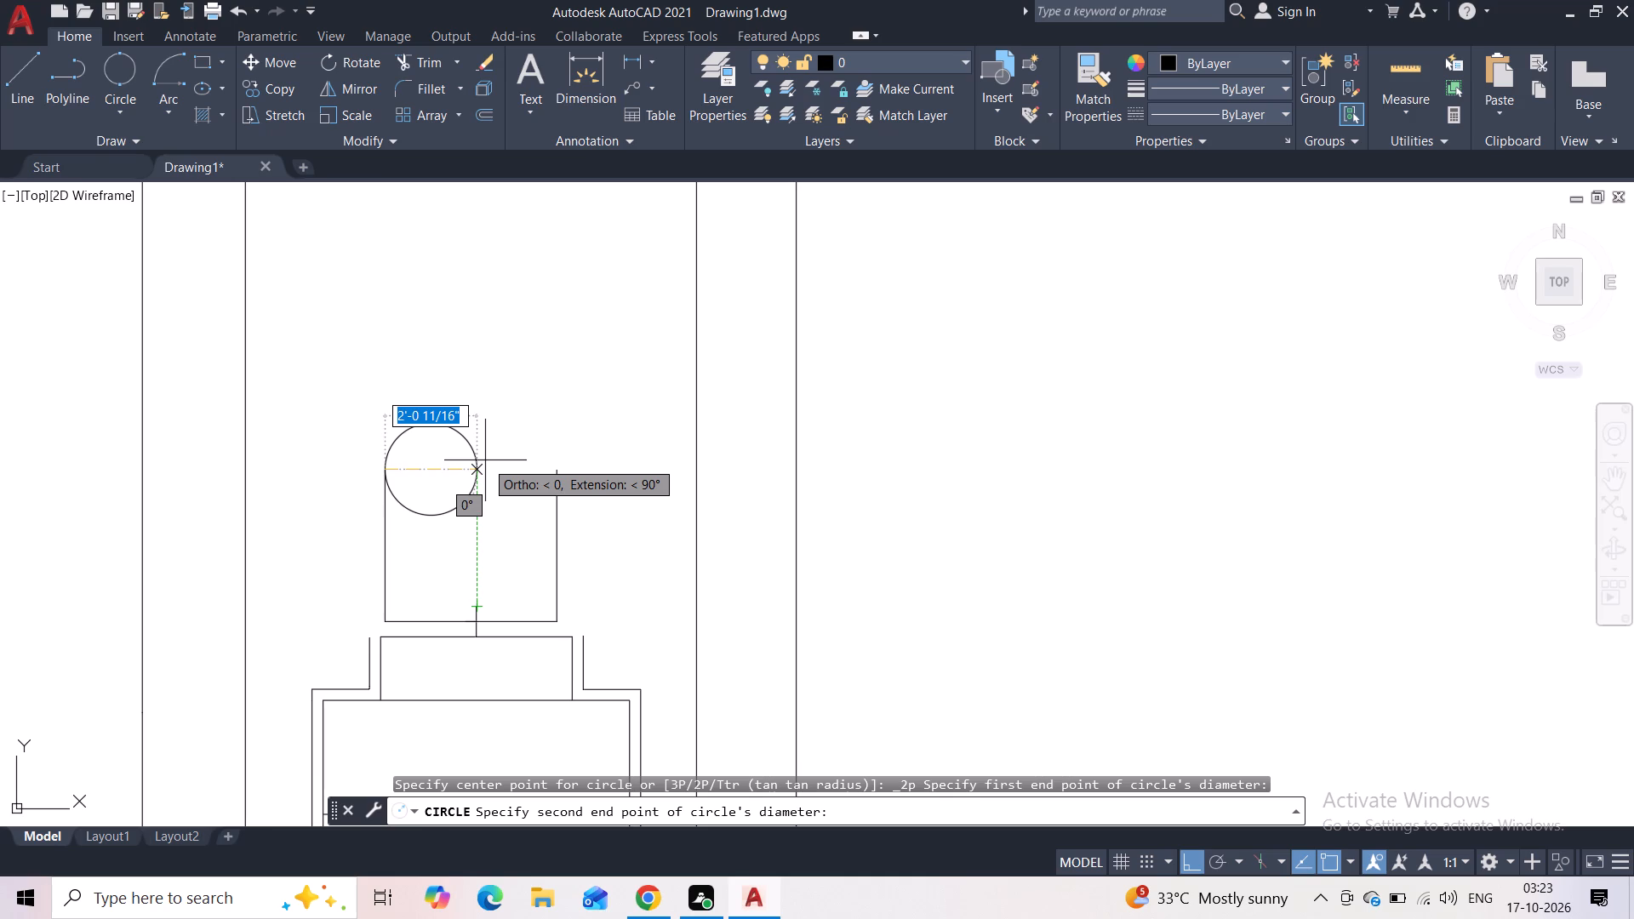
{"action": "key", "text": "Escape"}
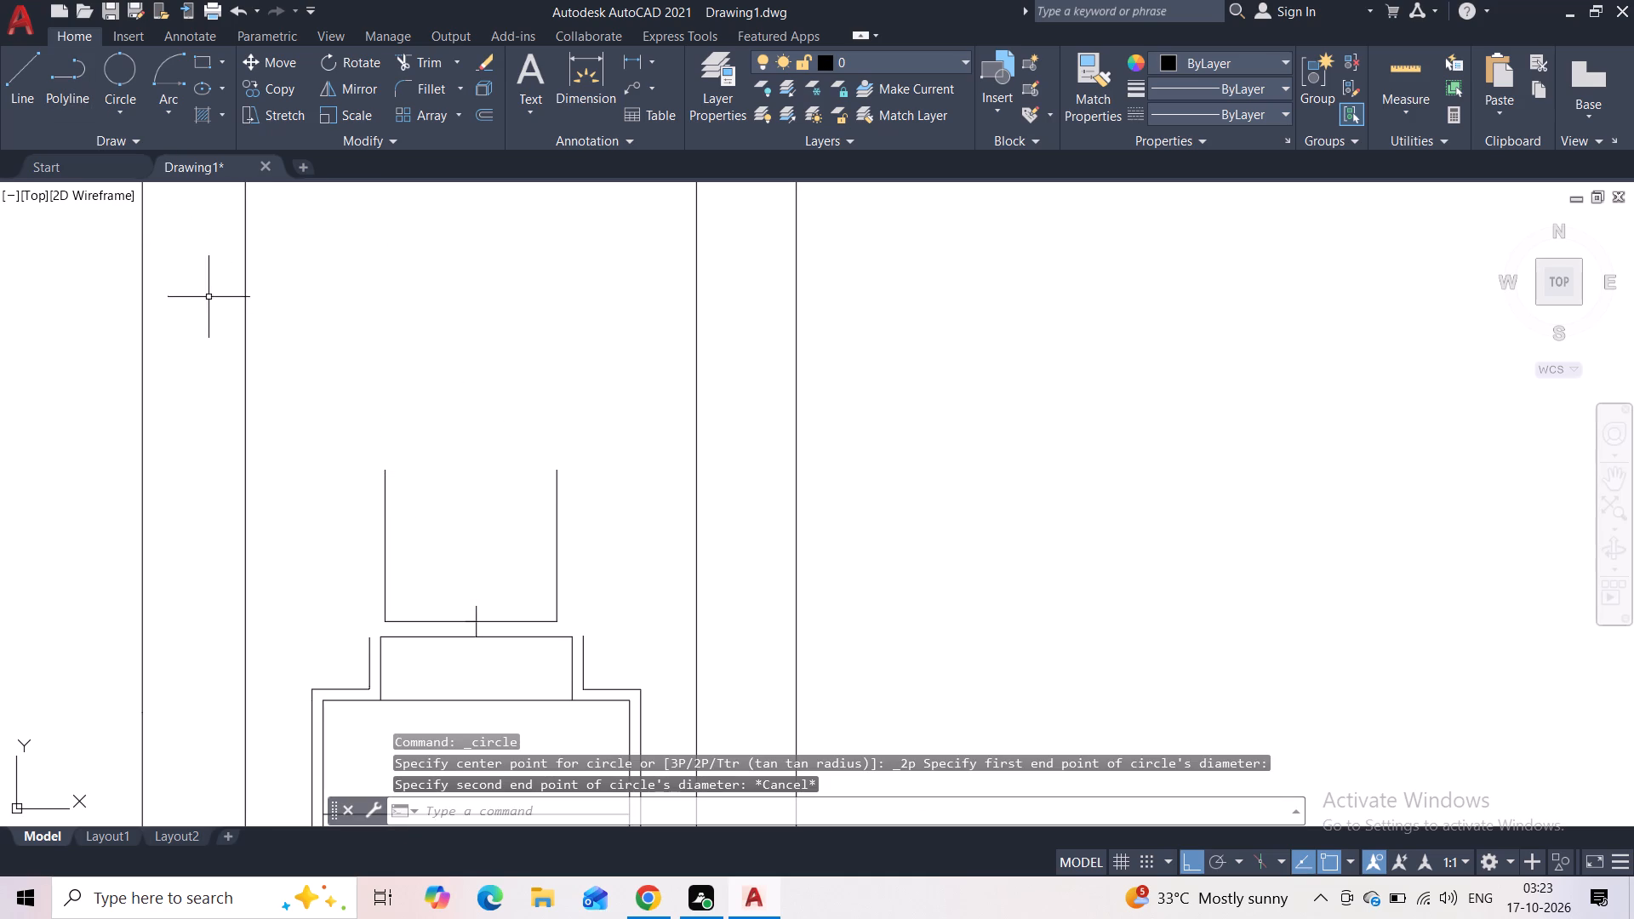
Draw a vertical centre line upward from the short vertical line's top, with a first segment about 4'-11" and a shorter one above.
{"action": "left_click", "coordinate": [30, 94]}
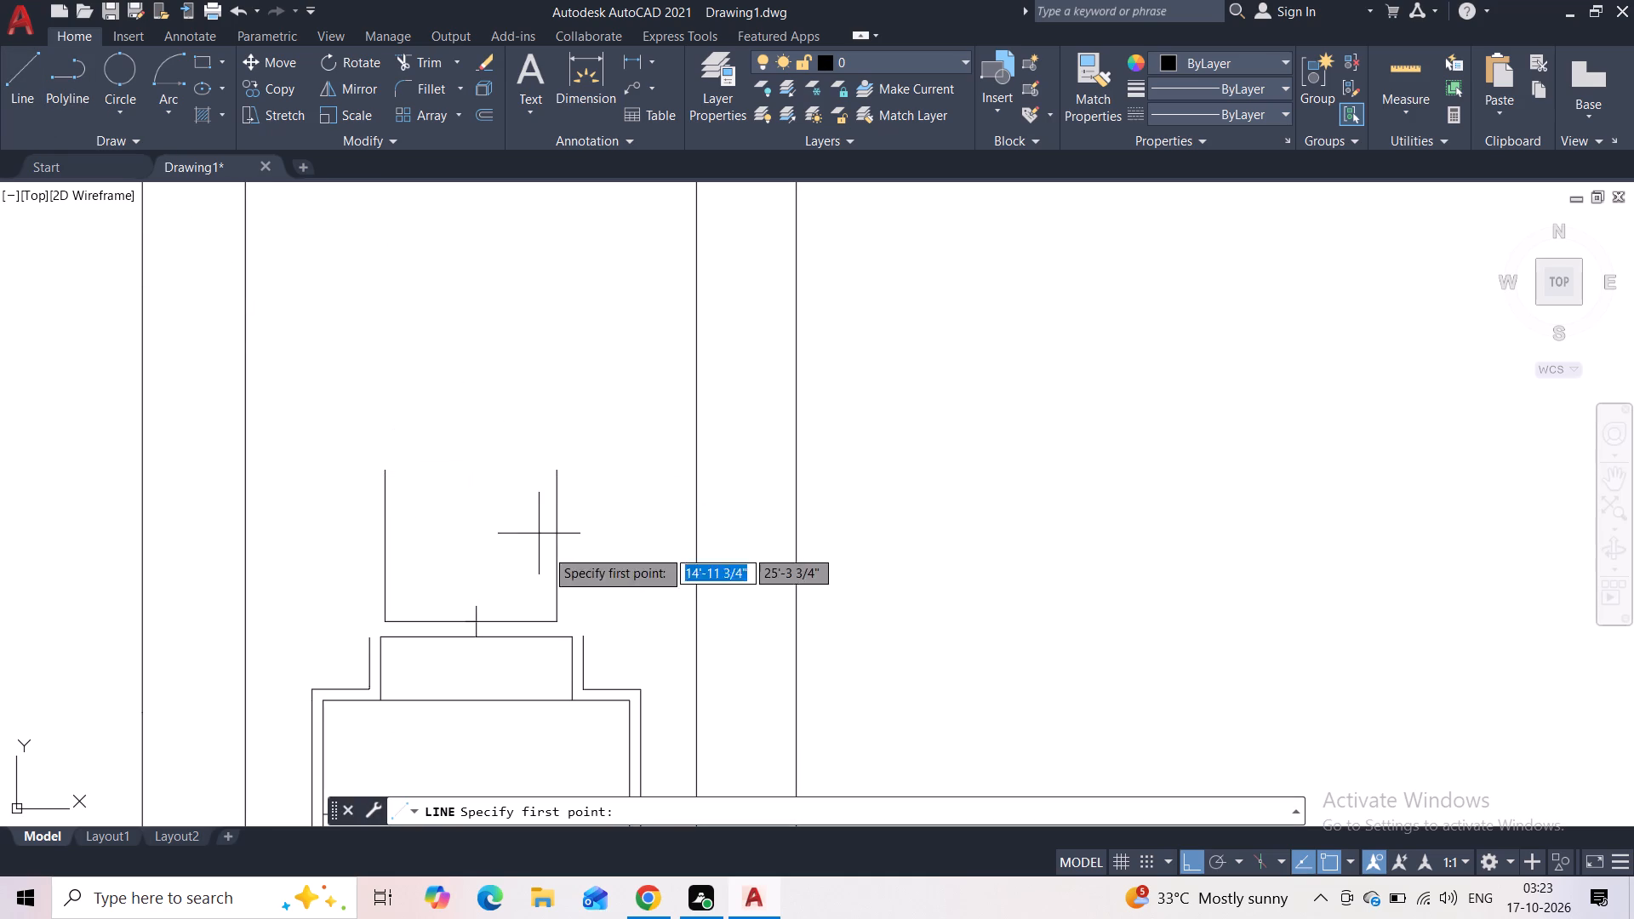
{"action": "left_click", "coordinate": [477, 610]}
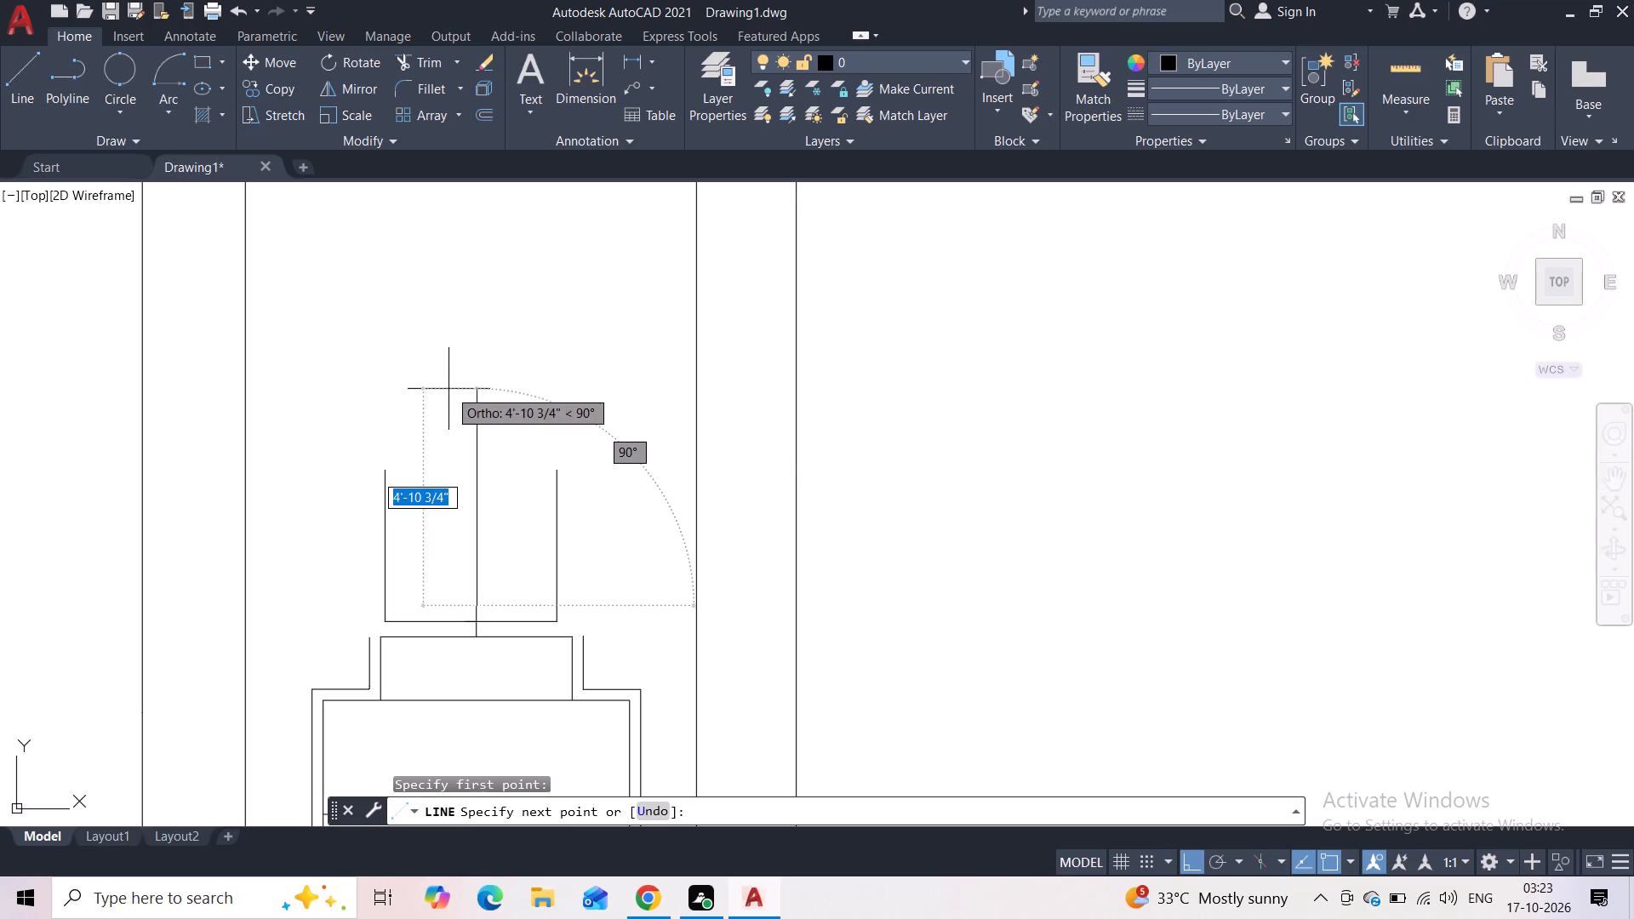
{"action": "left_click", "coordinate": [448, 389]}
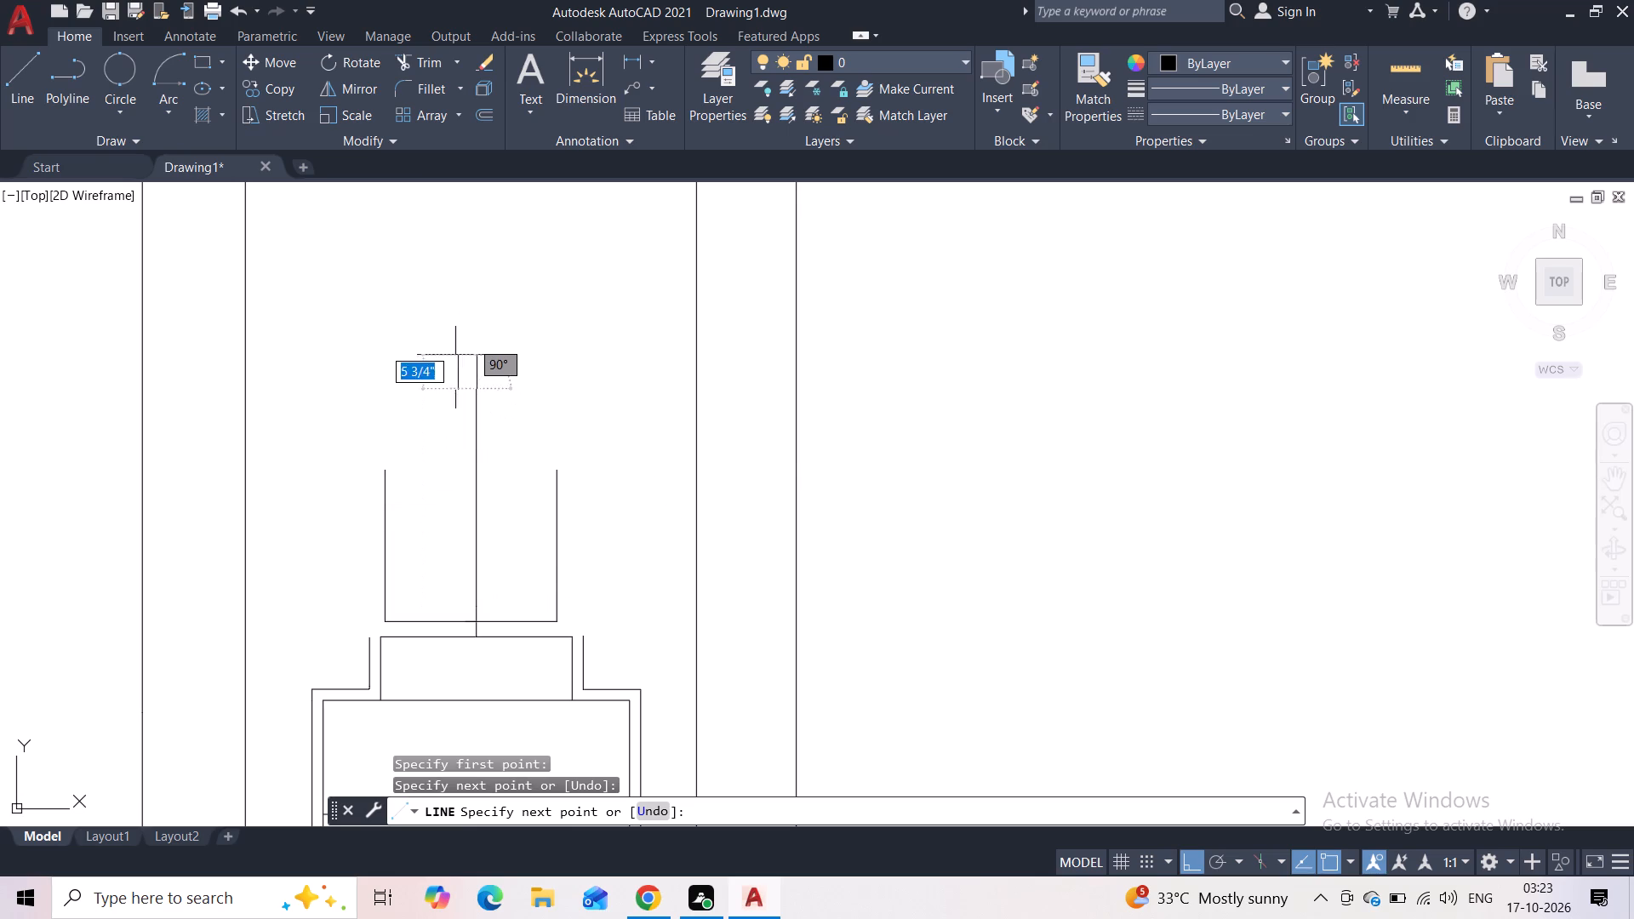
{"action": "left_click", "coordinate": [463, 342]}
{"action": "key", "text": "Escape"}
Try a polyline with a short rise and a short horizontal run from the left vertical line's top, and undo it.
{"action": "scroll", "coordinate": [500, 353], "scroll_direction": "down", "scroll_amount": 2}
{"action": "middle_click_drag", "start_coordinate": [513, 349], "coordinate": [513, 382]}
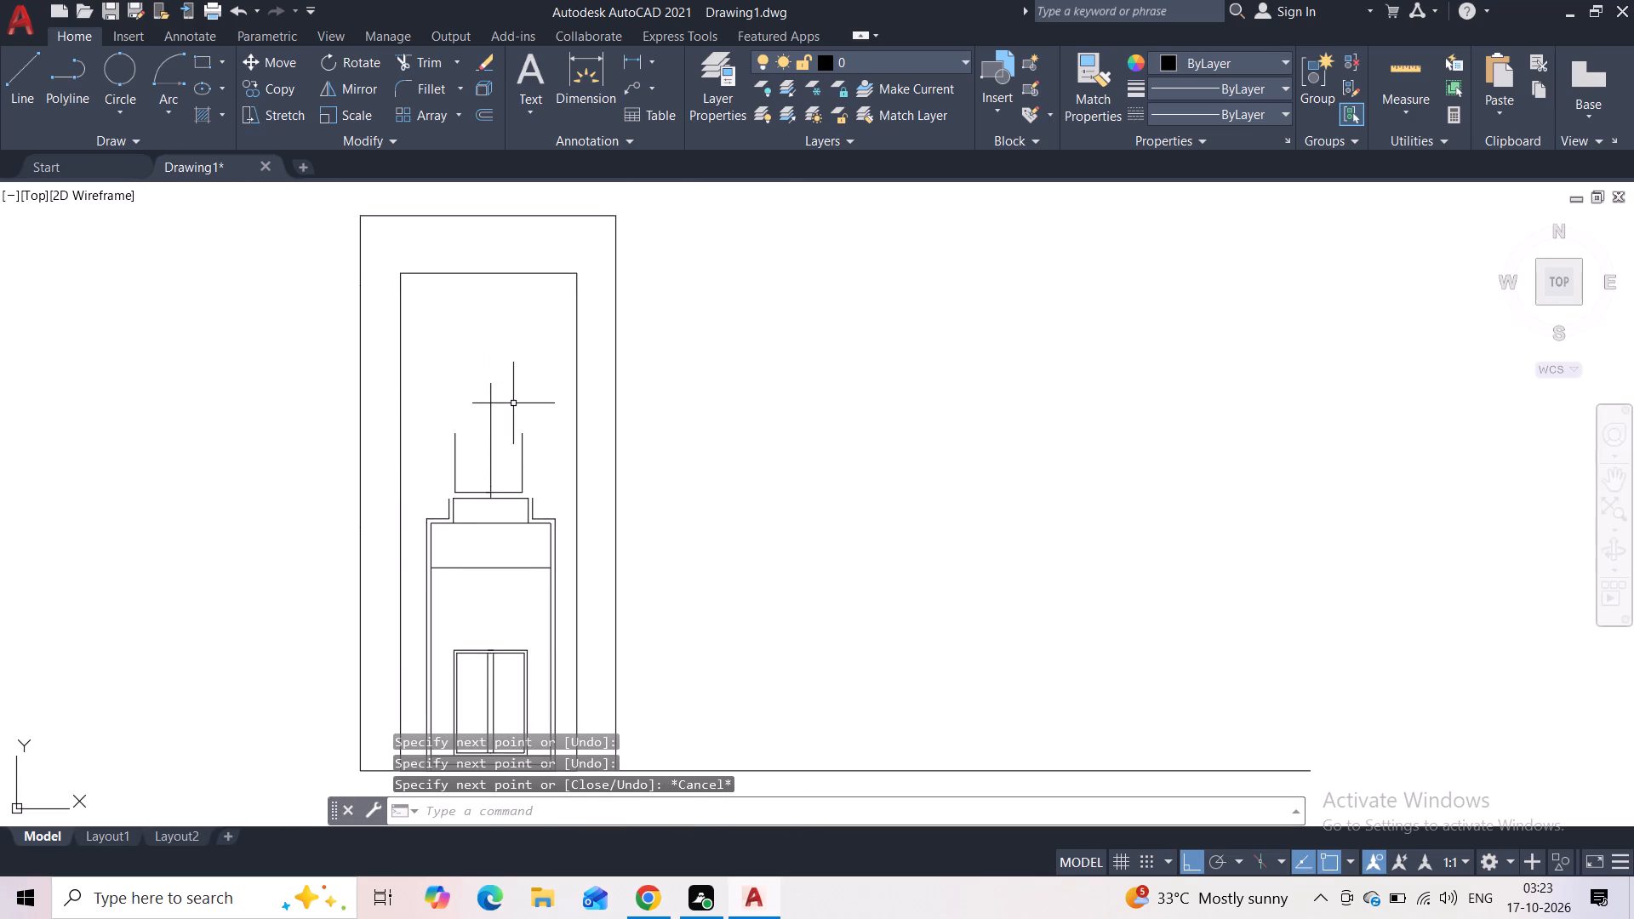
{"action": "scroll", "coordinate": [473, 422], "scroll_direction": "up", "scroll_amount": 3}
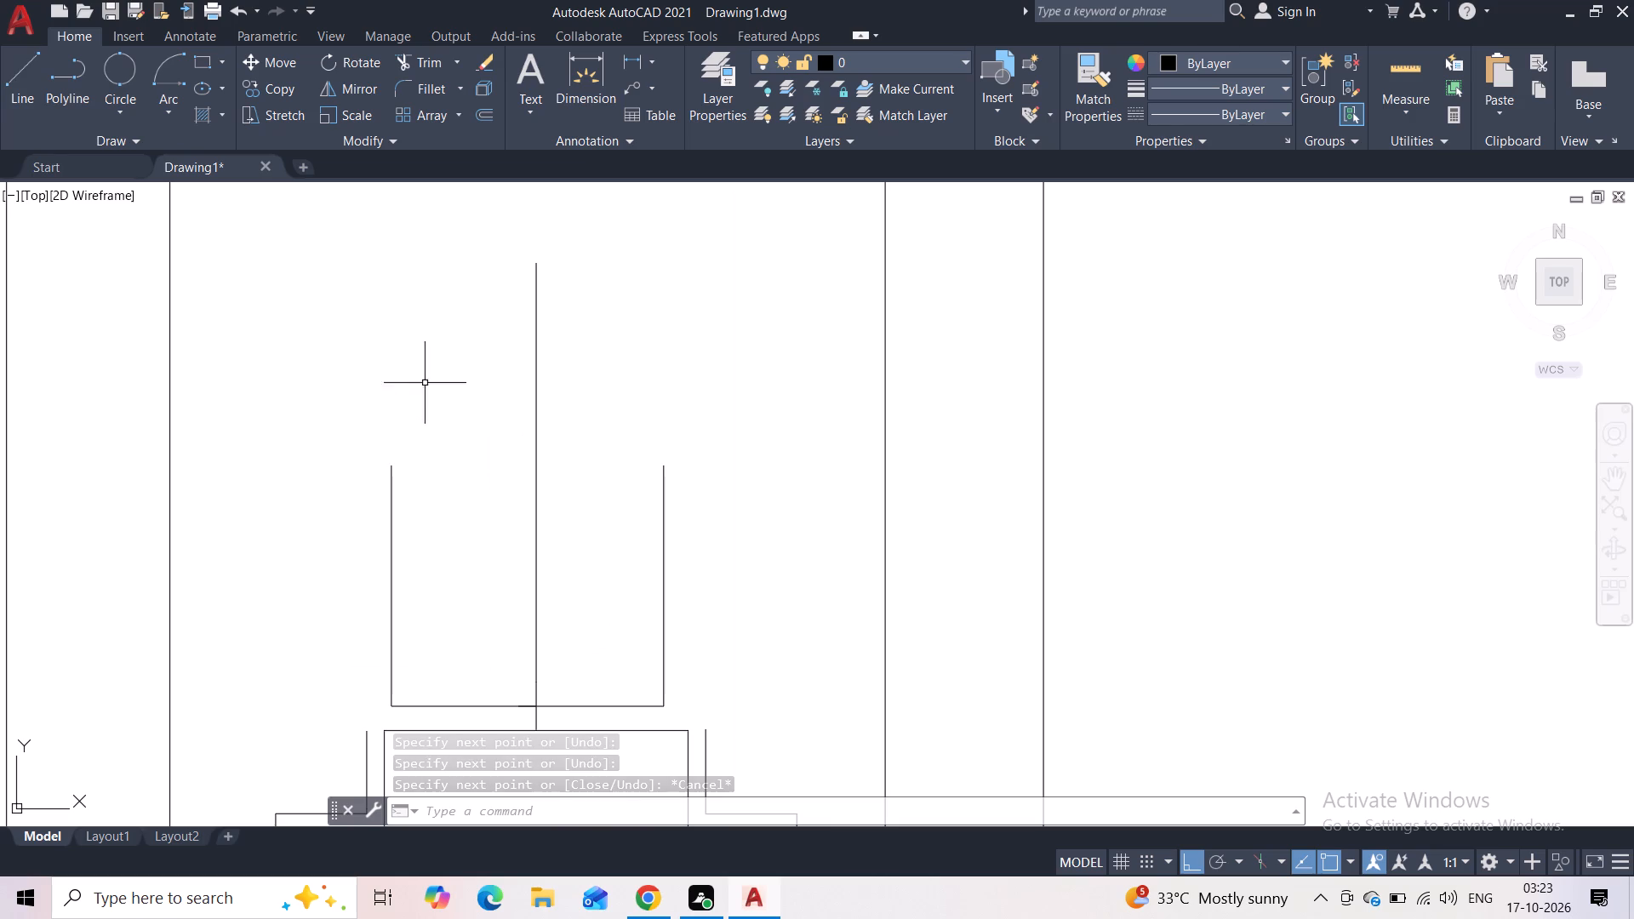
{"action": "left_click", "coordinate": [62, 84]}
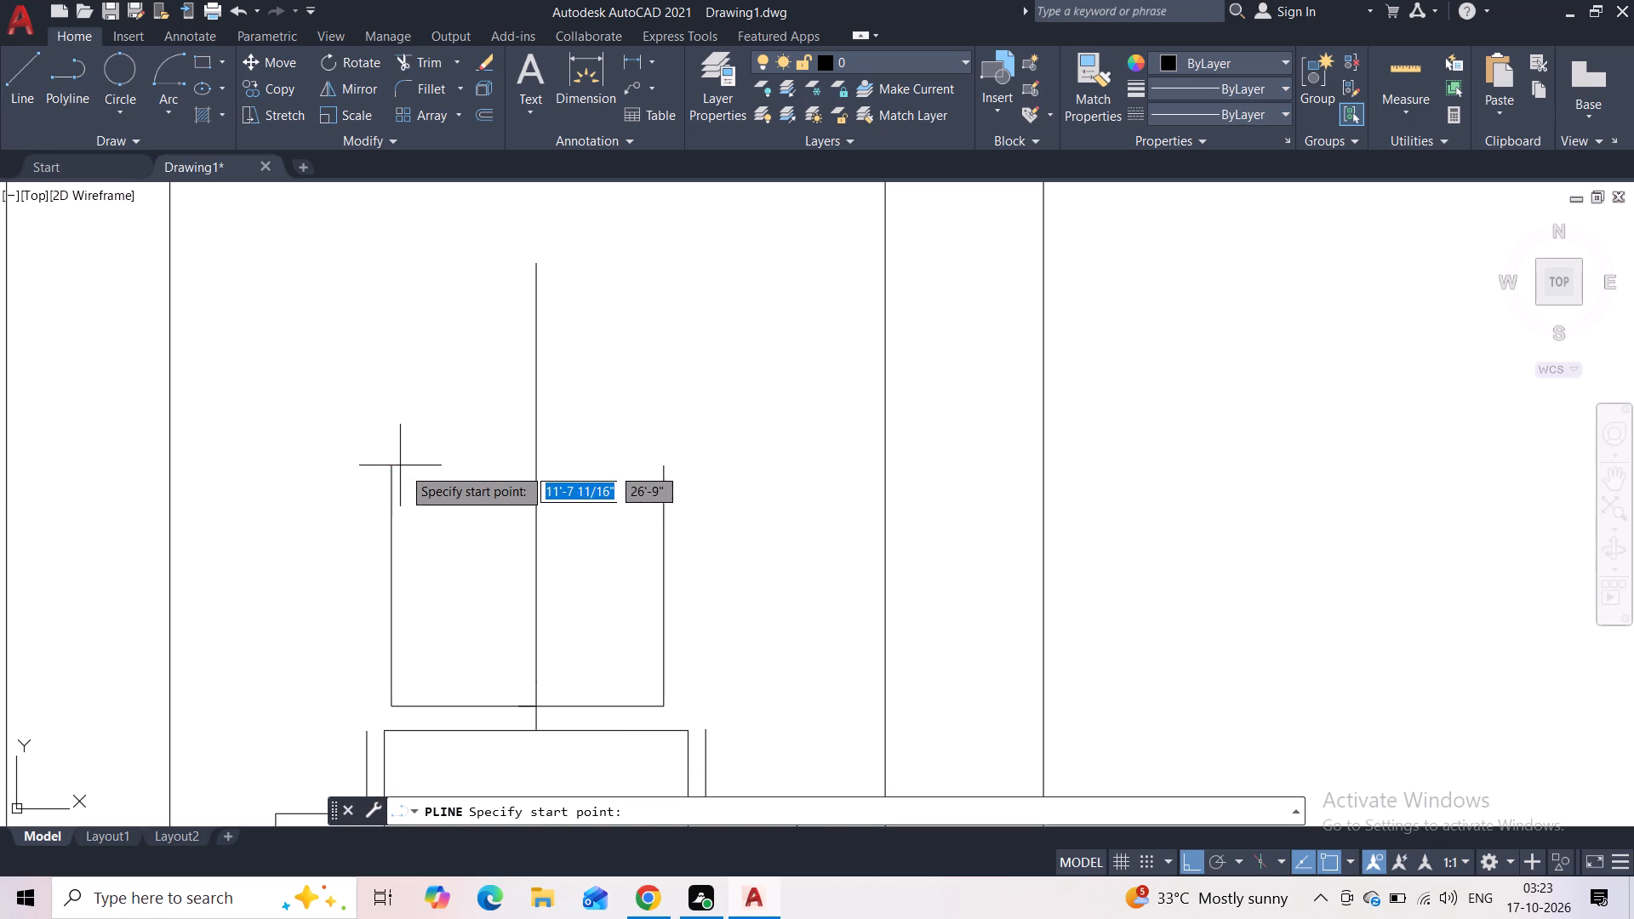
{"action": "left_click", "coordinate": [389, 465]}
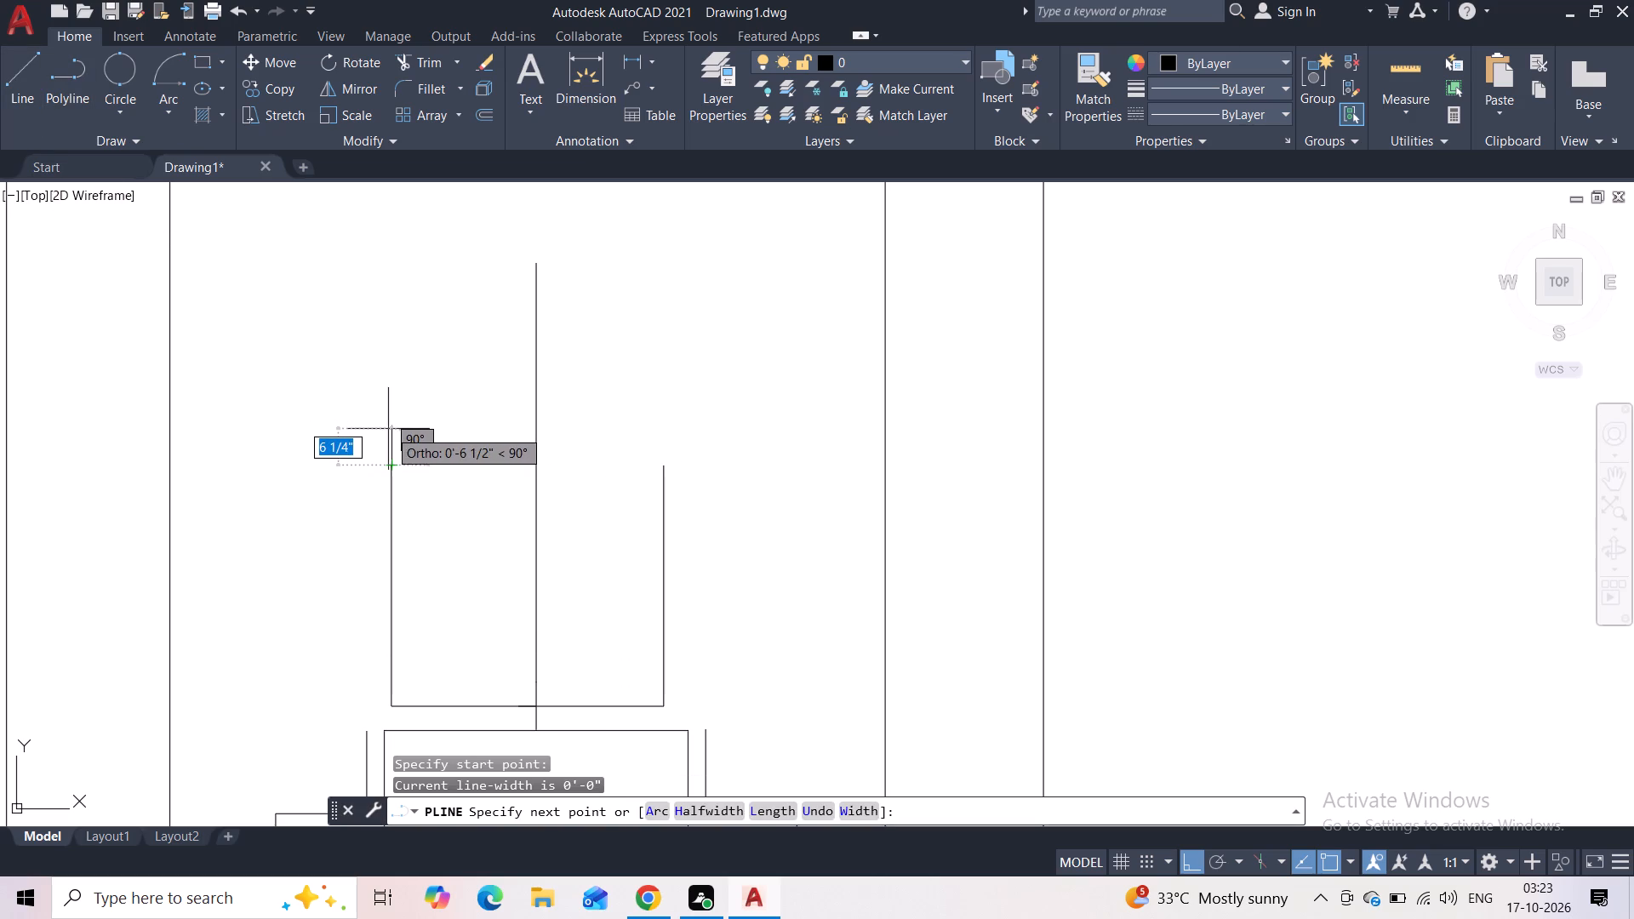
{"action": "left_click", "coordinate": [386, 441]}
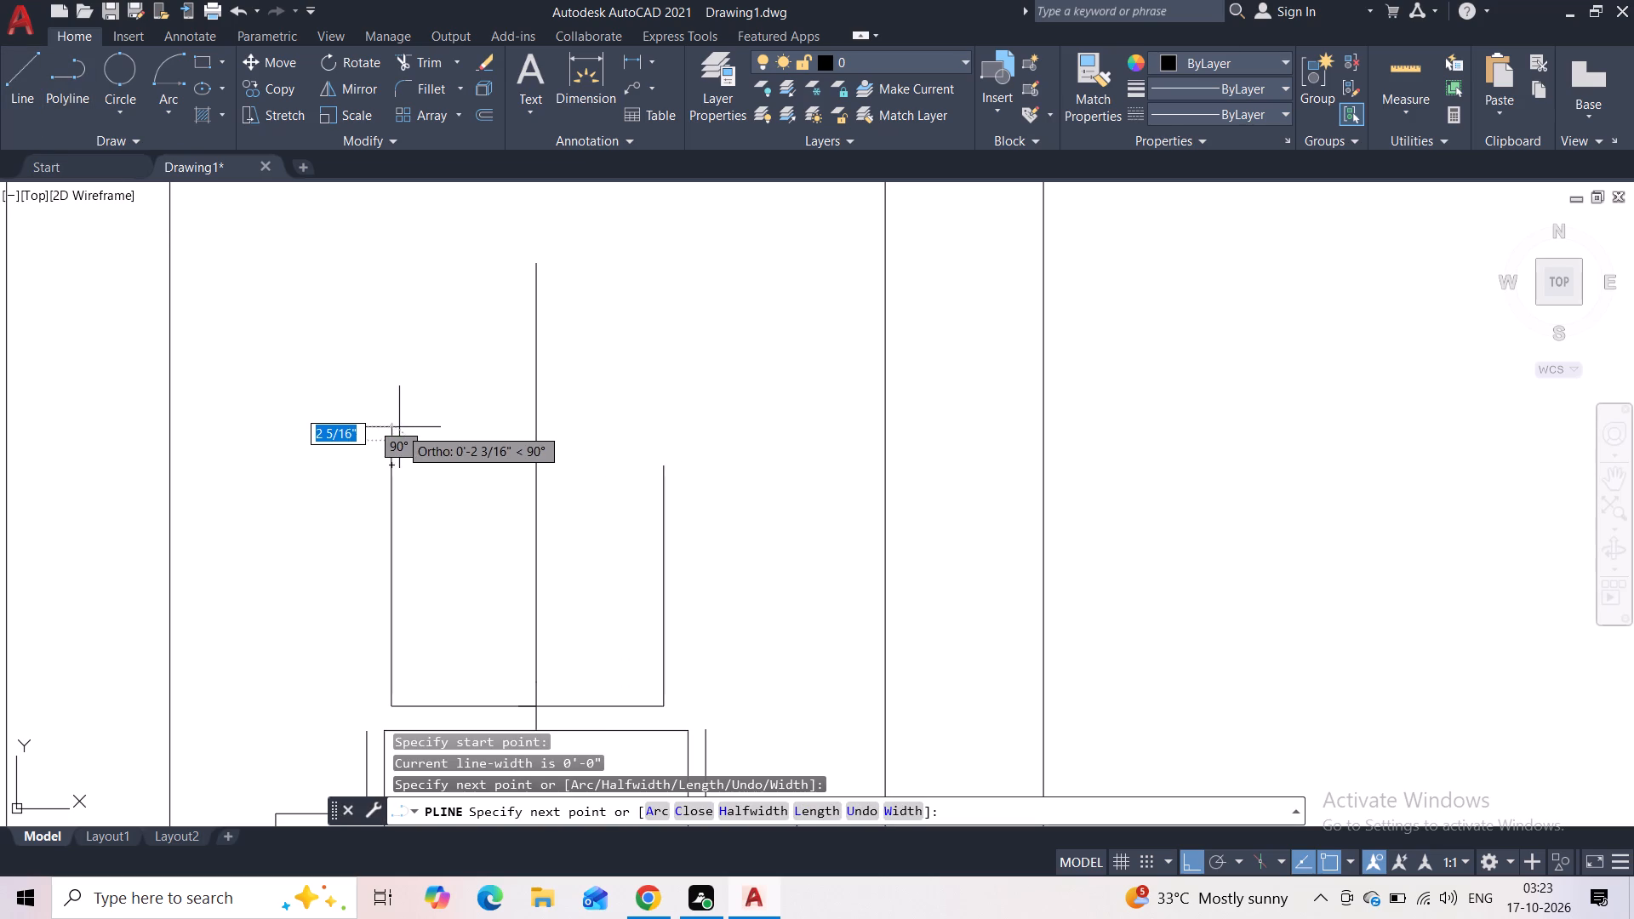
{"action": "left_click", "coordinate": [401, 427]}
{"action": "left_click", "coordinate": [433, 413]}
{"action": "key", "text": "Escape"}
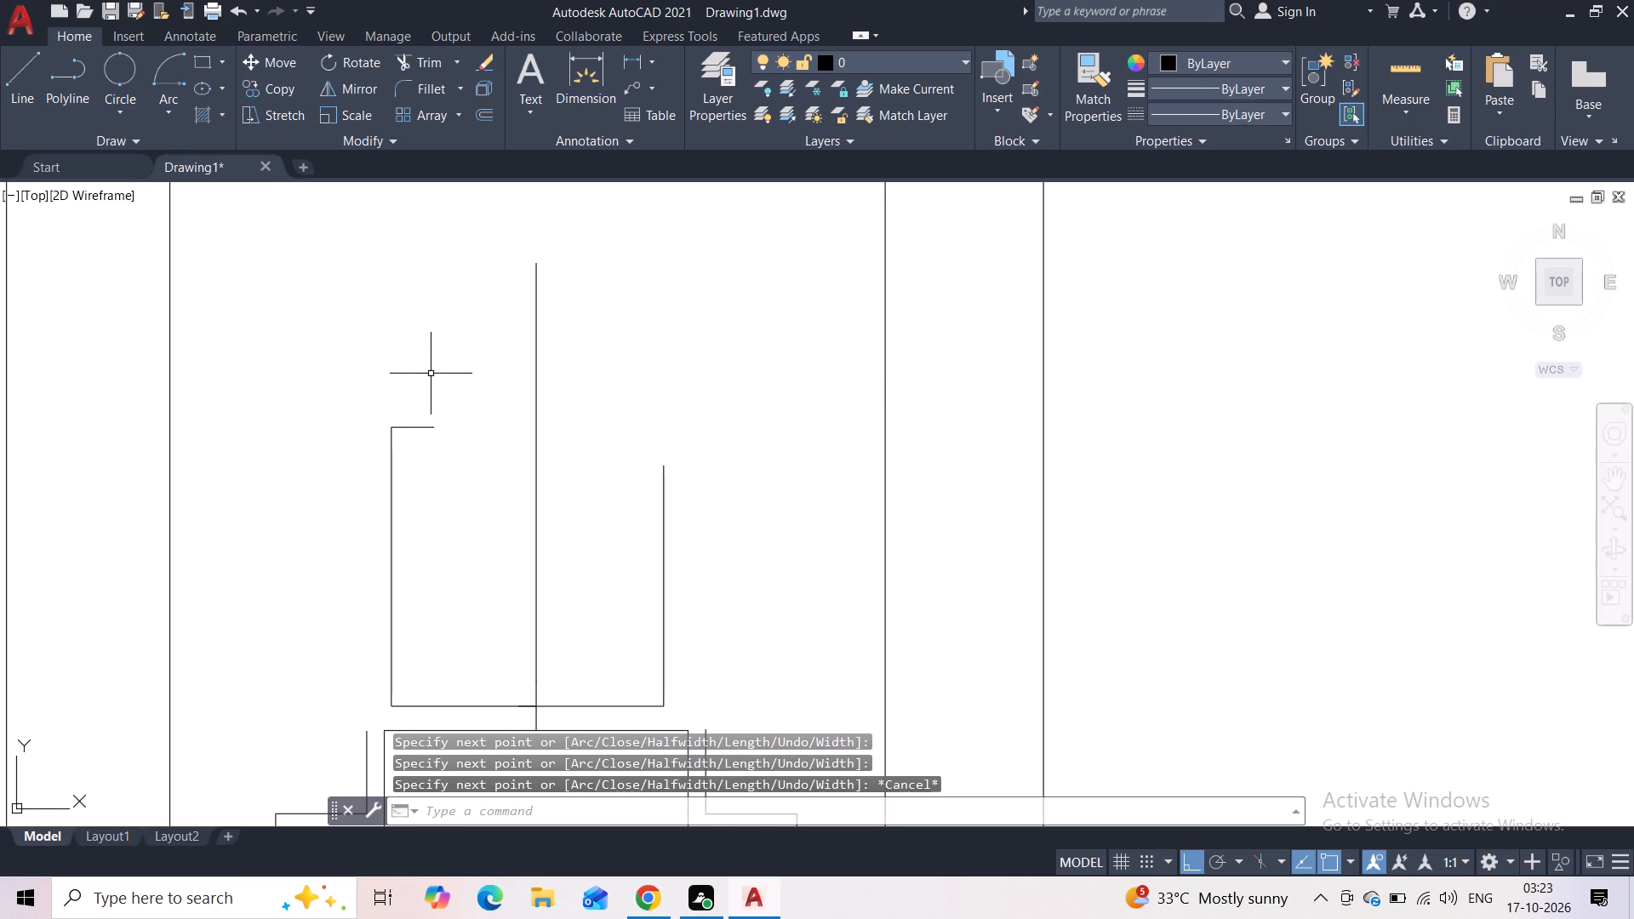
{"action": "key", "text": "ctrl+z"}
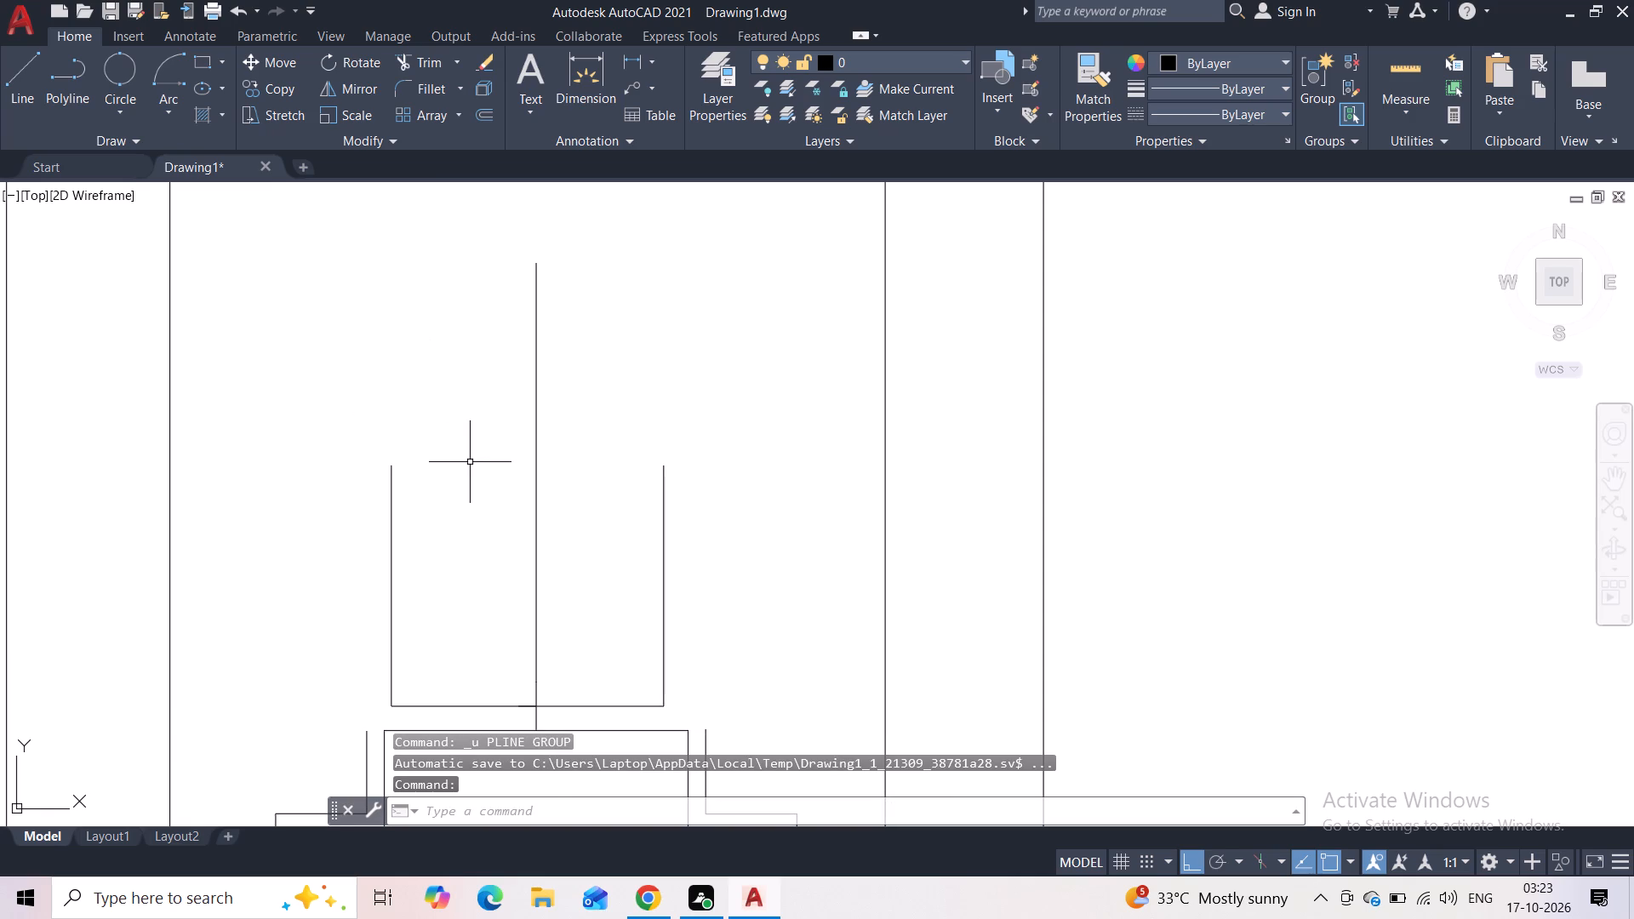
With ortho off, draw a five-segment arched line chain from the left vertical line's top to the centre line, segments about 6 to 8" long.
{"action": "key", "text": "F8"}
{"action": "left_click", "coordinate": [22, 77]}
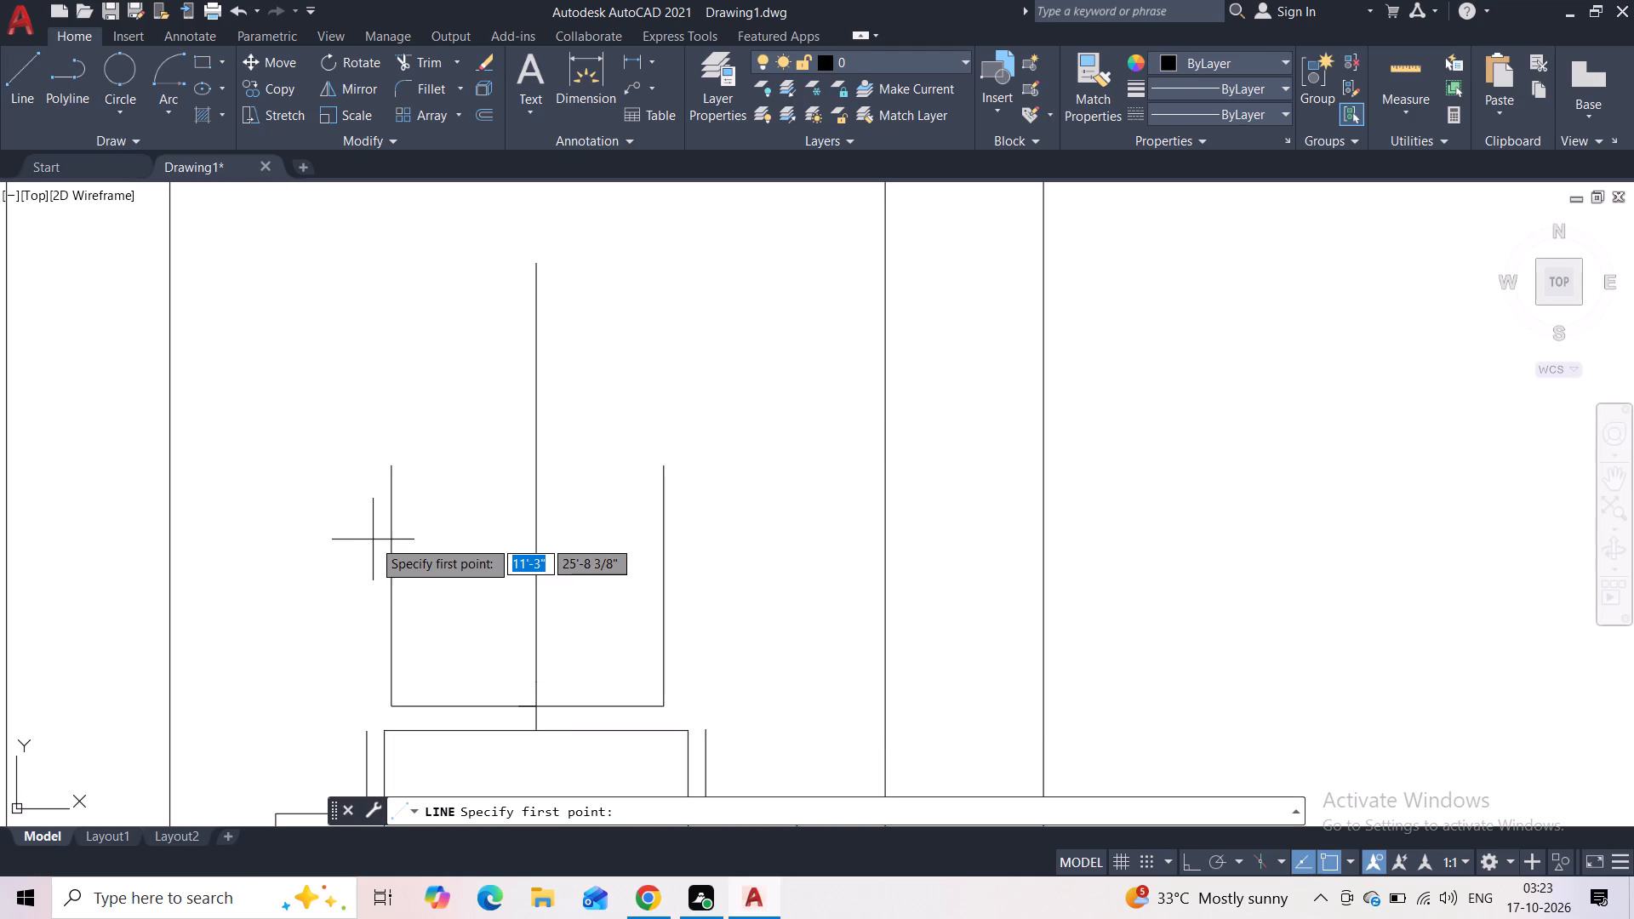
{"action": "left_click", "coordinate": [387, 466]}
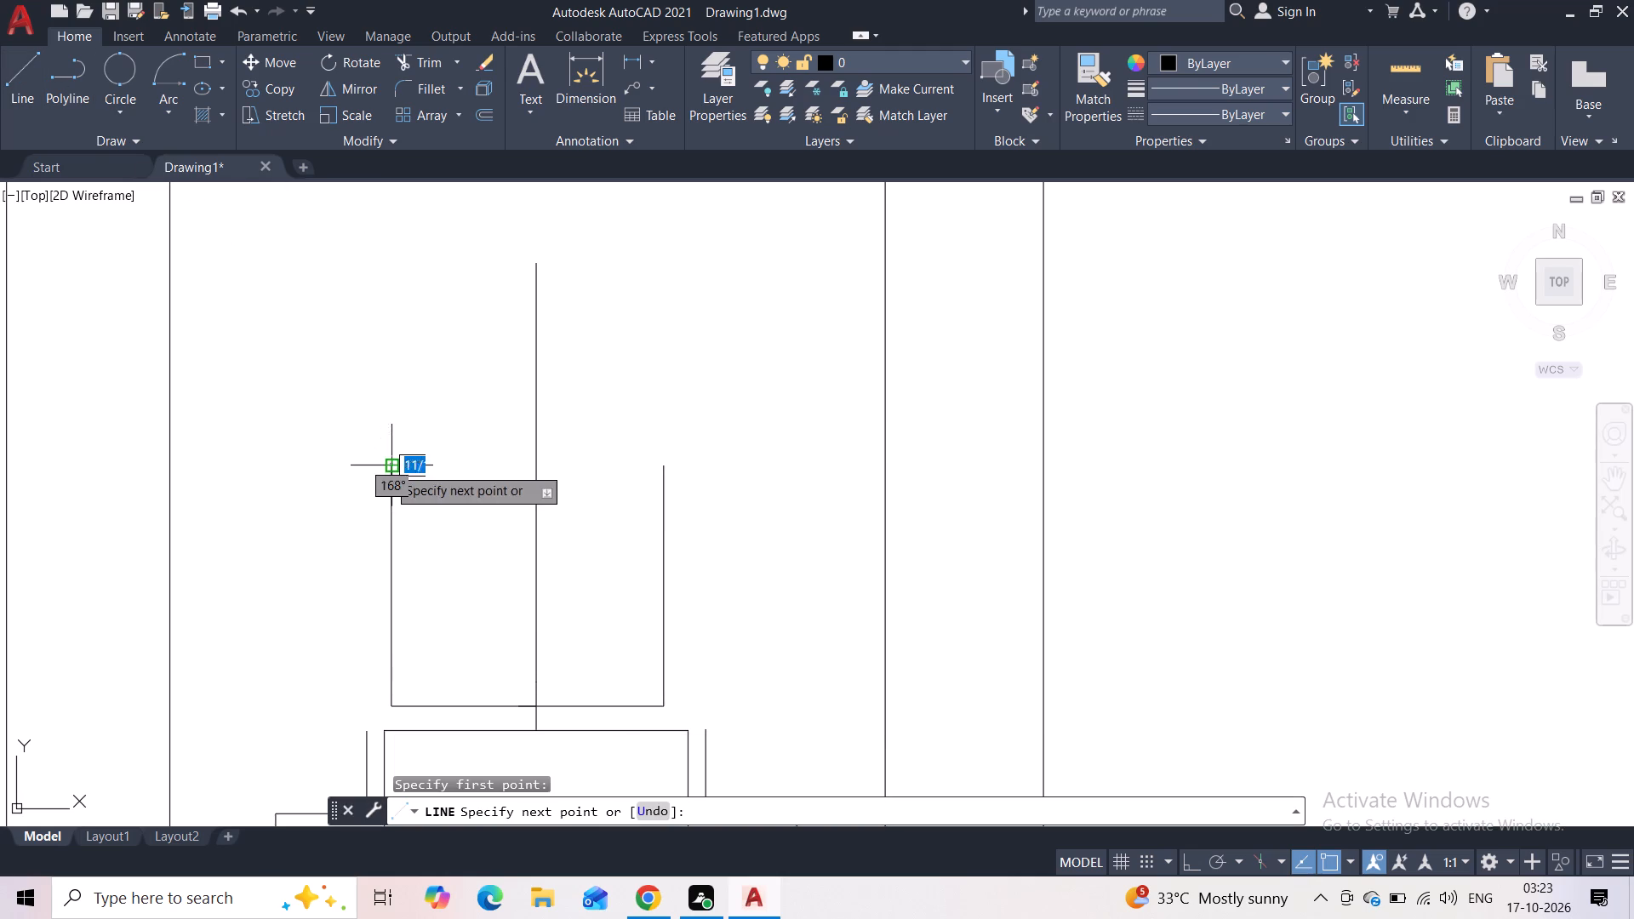
{"action": "left_click", "coordinate": [406, 426]}
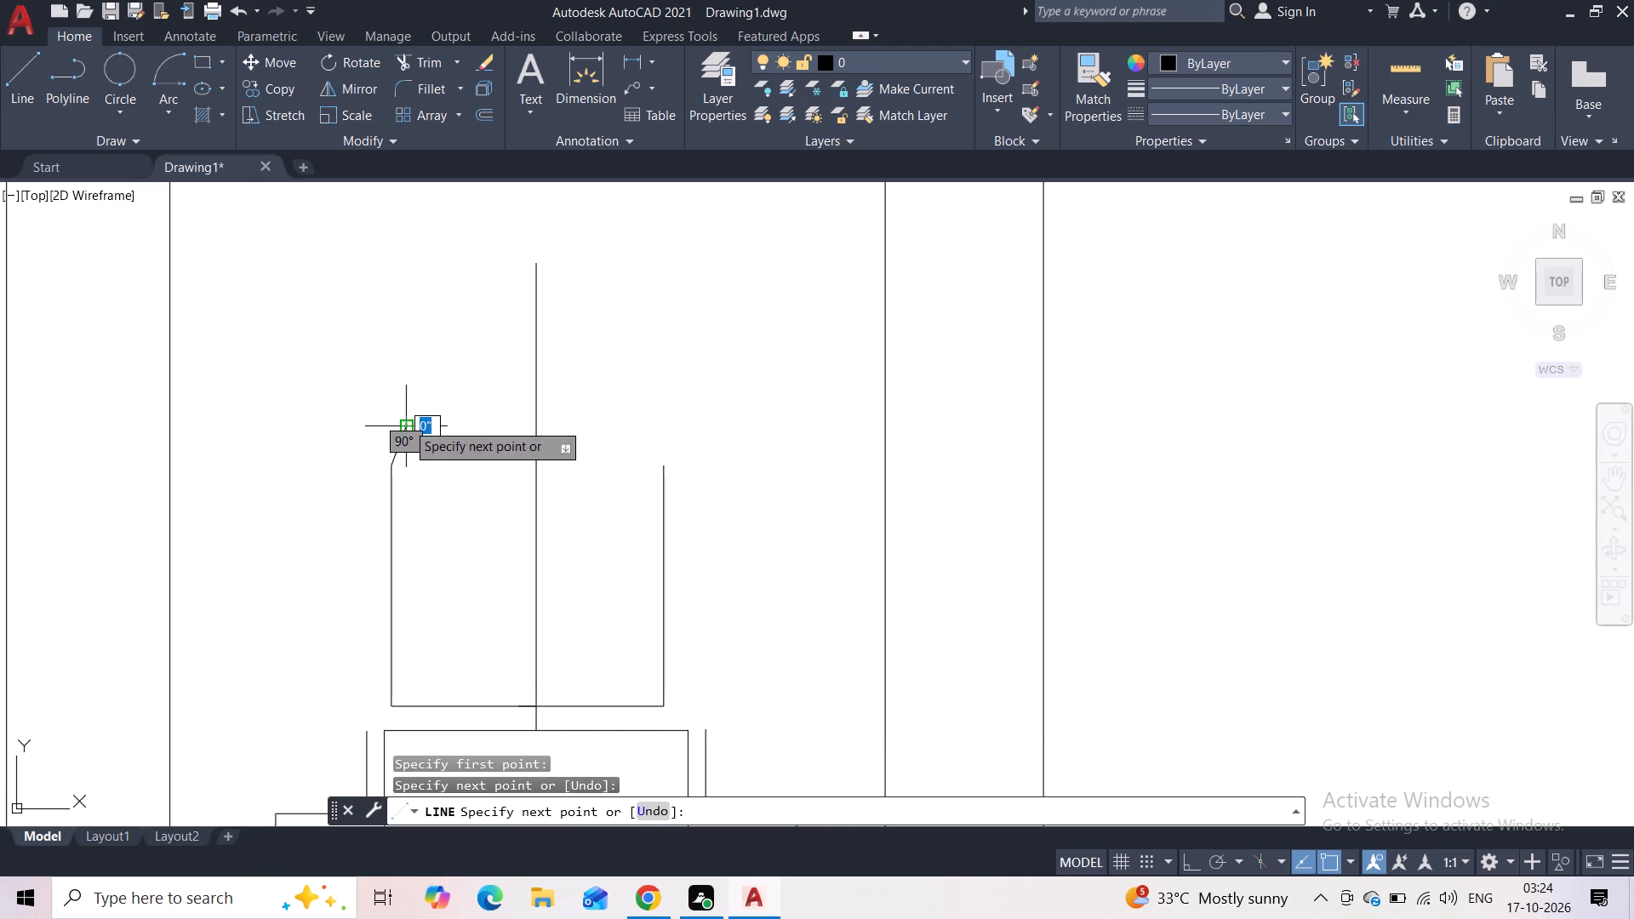
{"action": "left_click", "coordinate": [433, 391]}
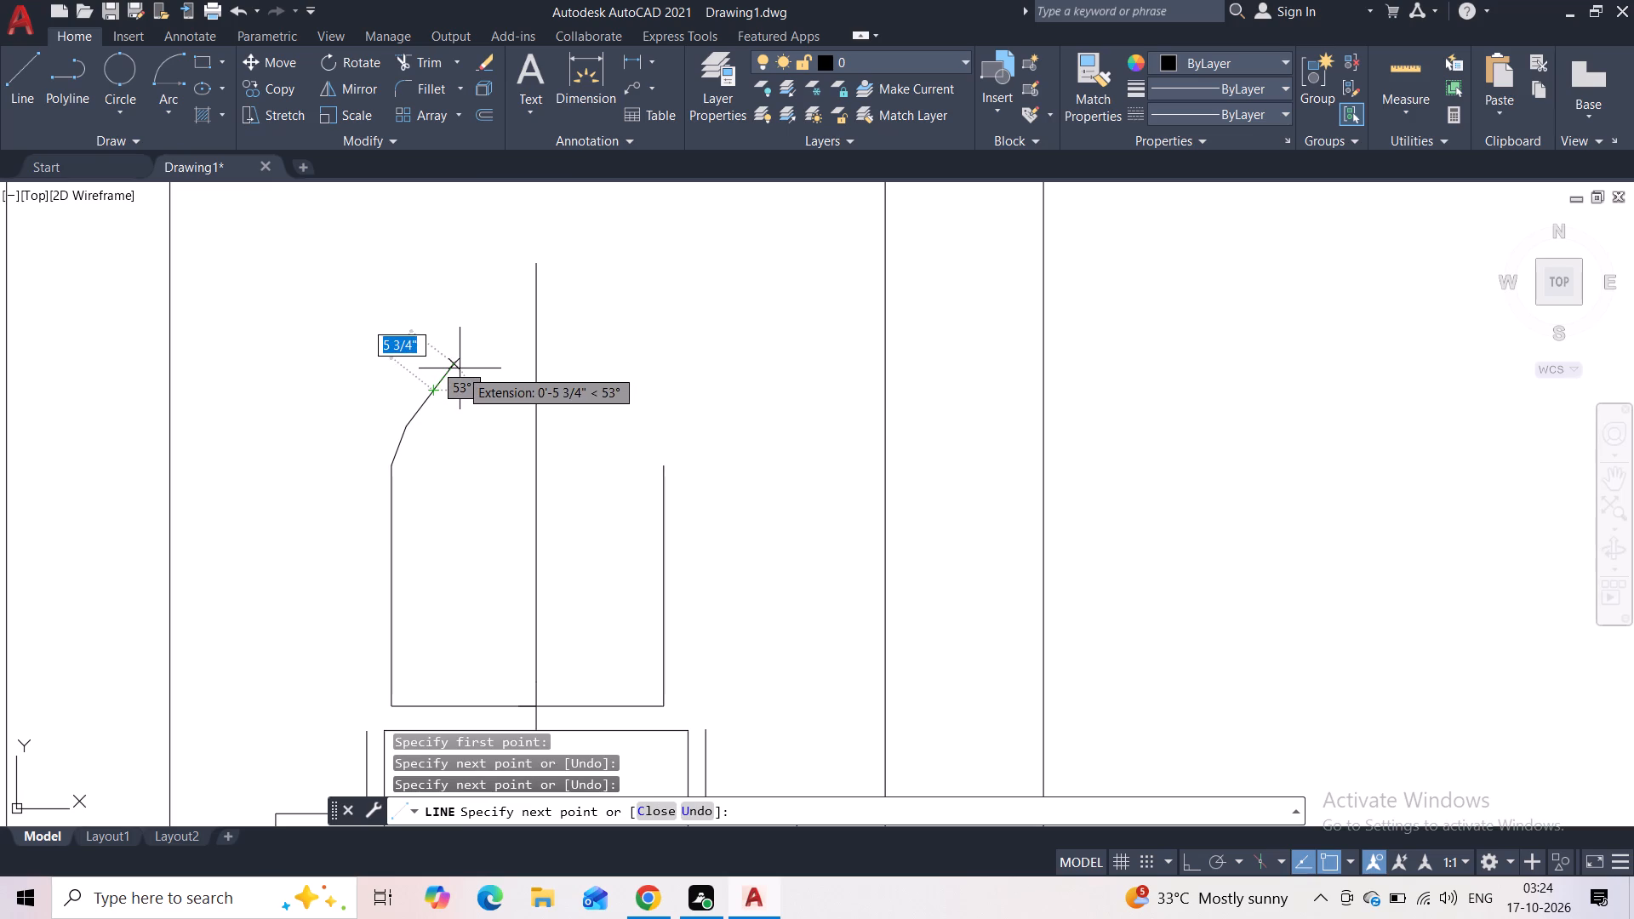
{"action": "left_click", "coordinate": [460, 368]}
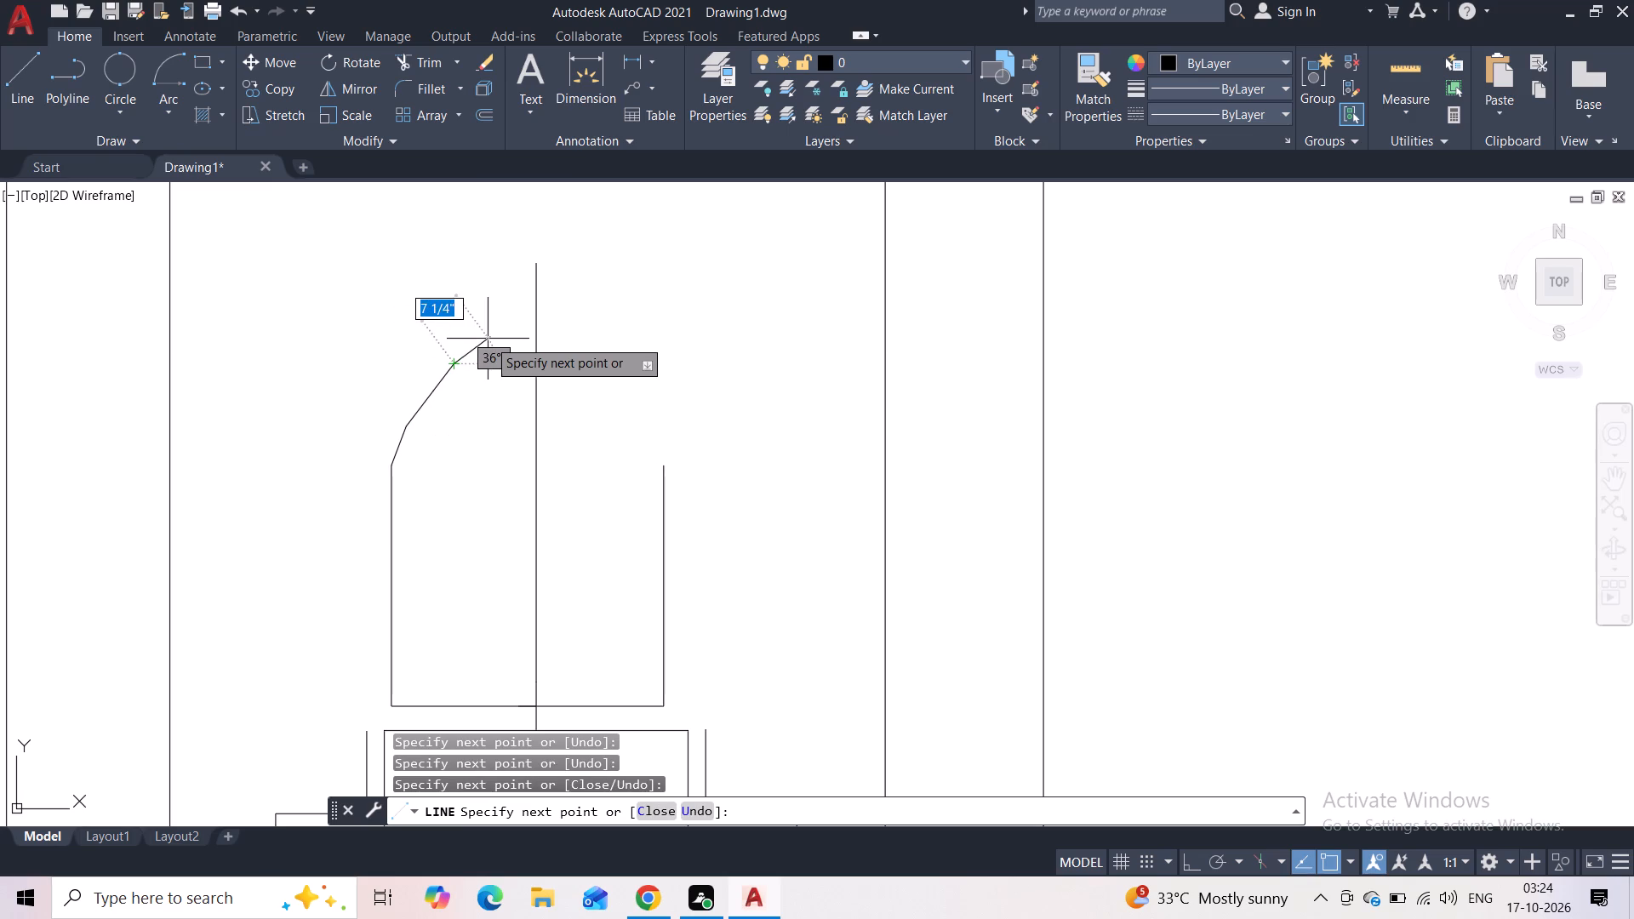
{"action": "left_click", "coordinate": [488, 339]}
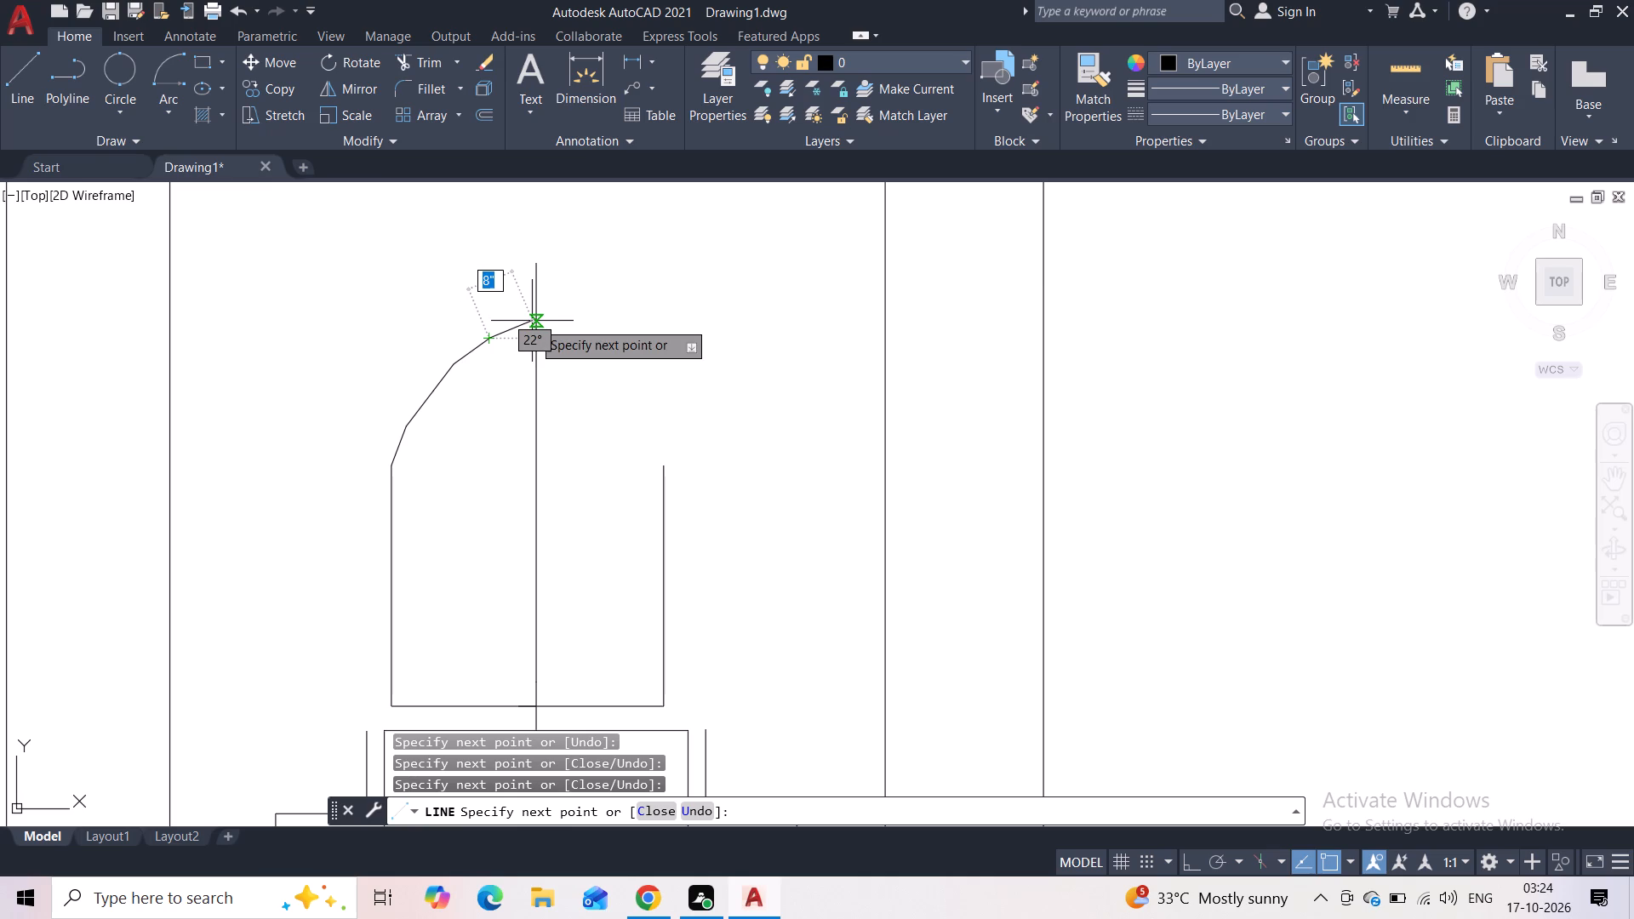
{"action": "left_click", "coordinate": [534, 321]}
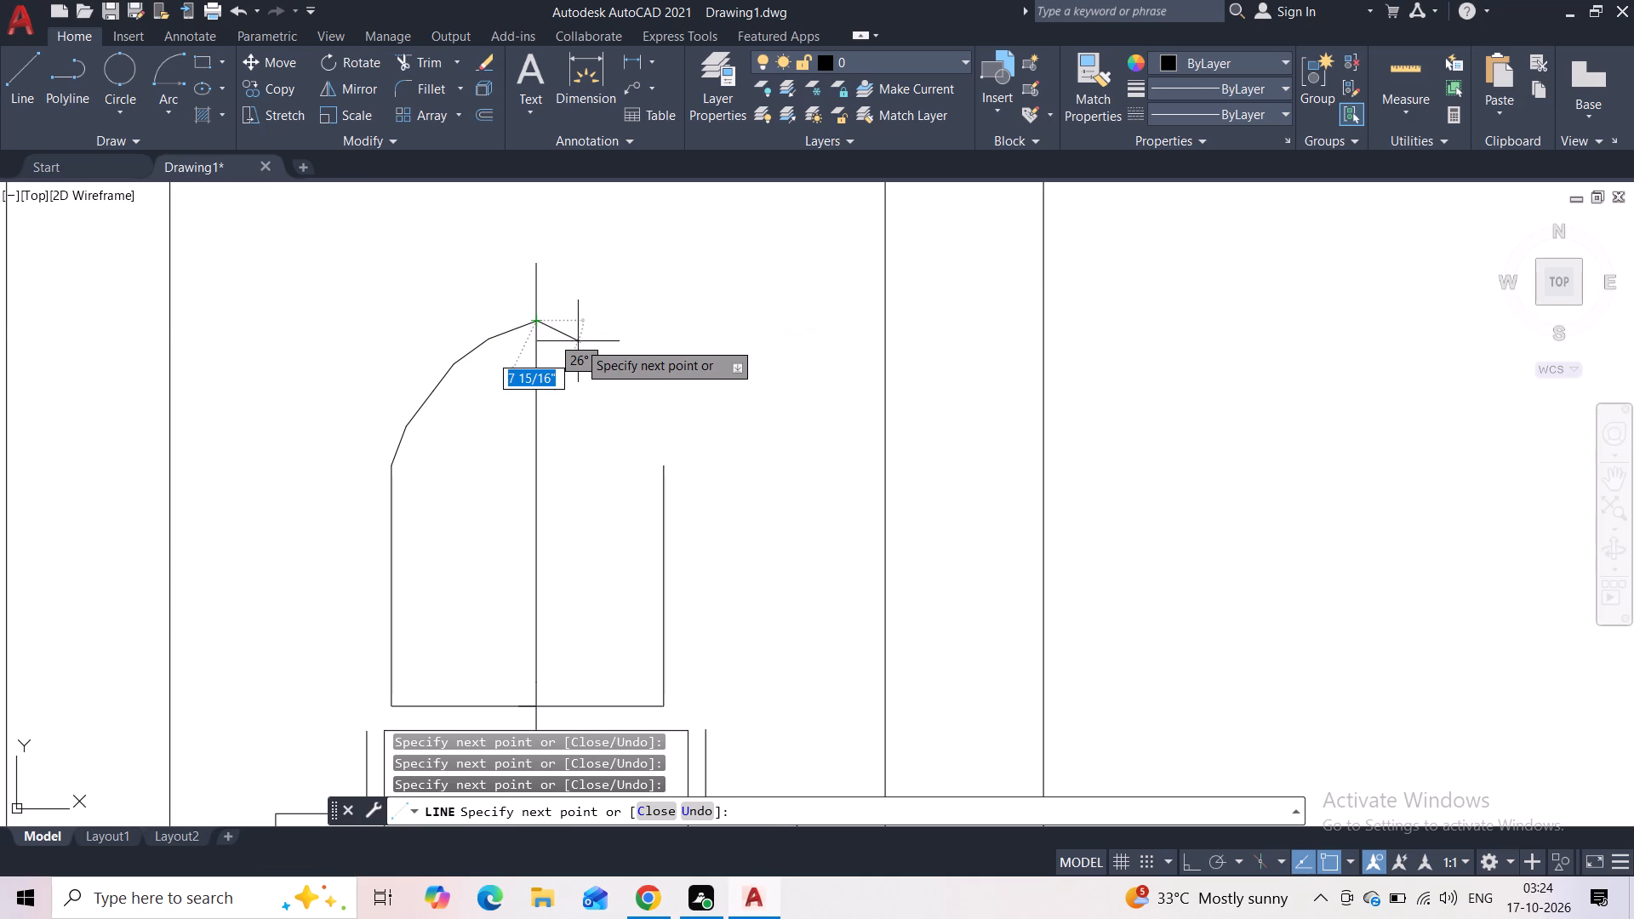
{"action": "key", "text": "Escape"}
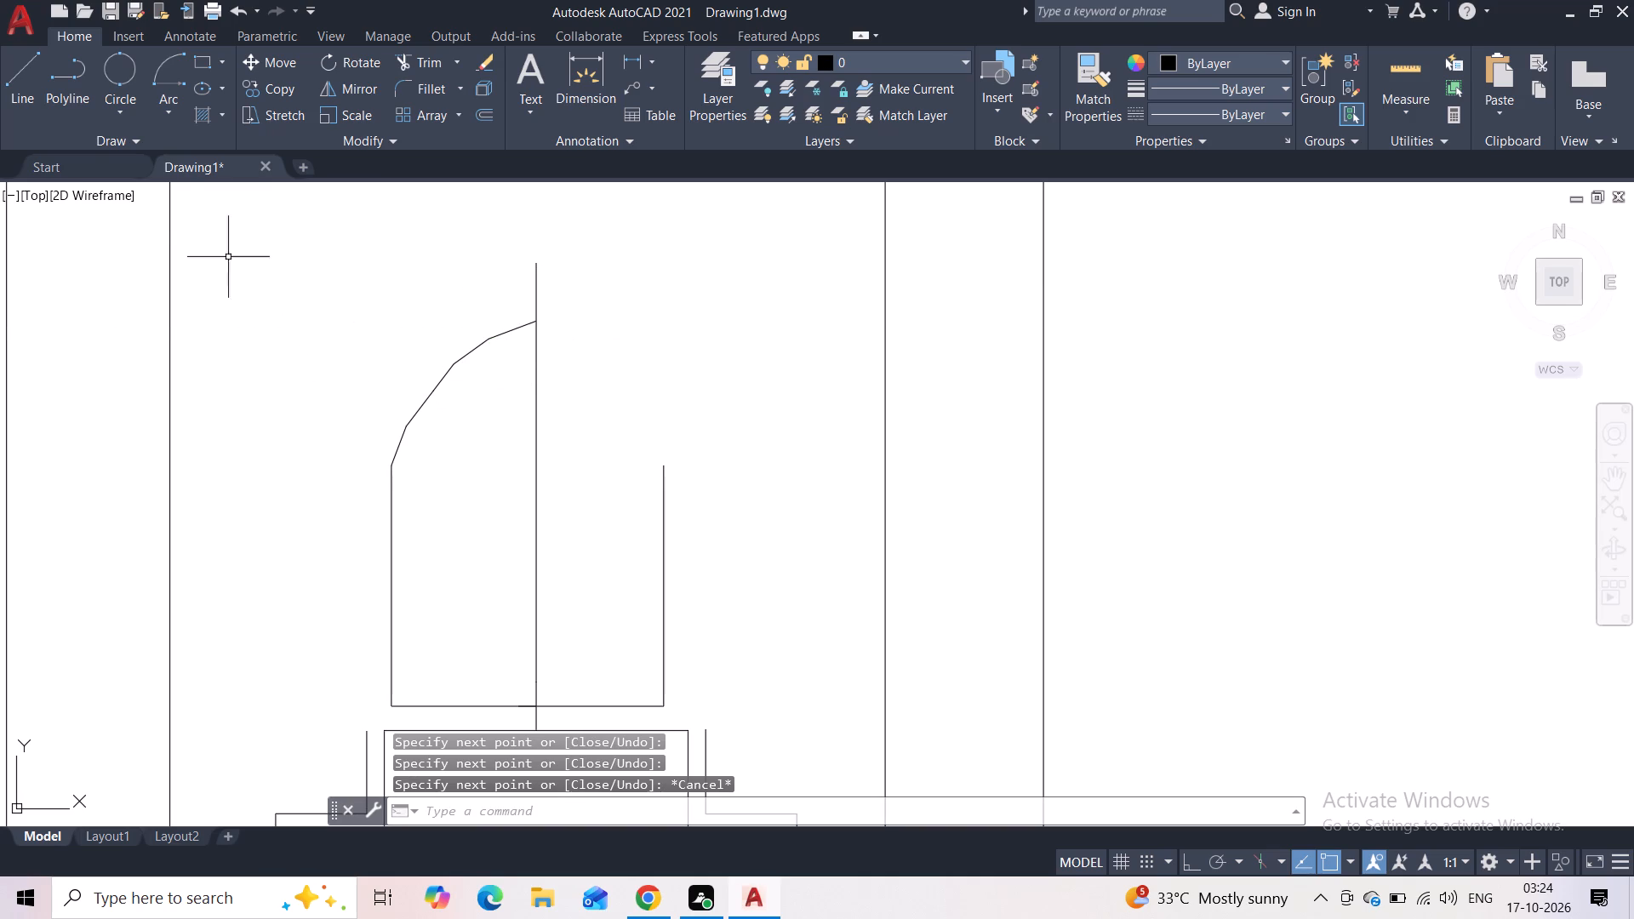
Draw horizontal lines from the arch's two lowest intermediate vertices across the centre line, ending beyond the right vertical line.
{"action": "left_click", "coordinate": [34, 93]}
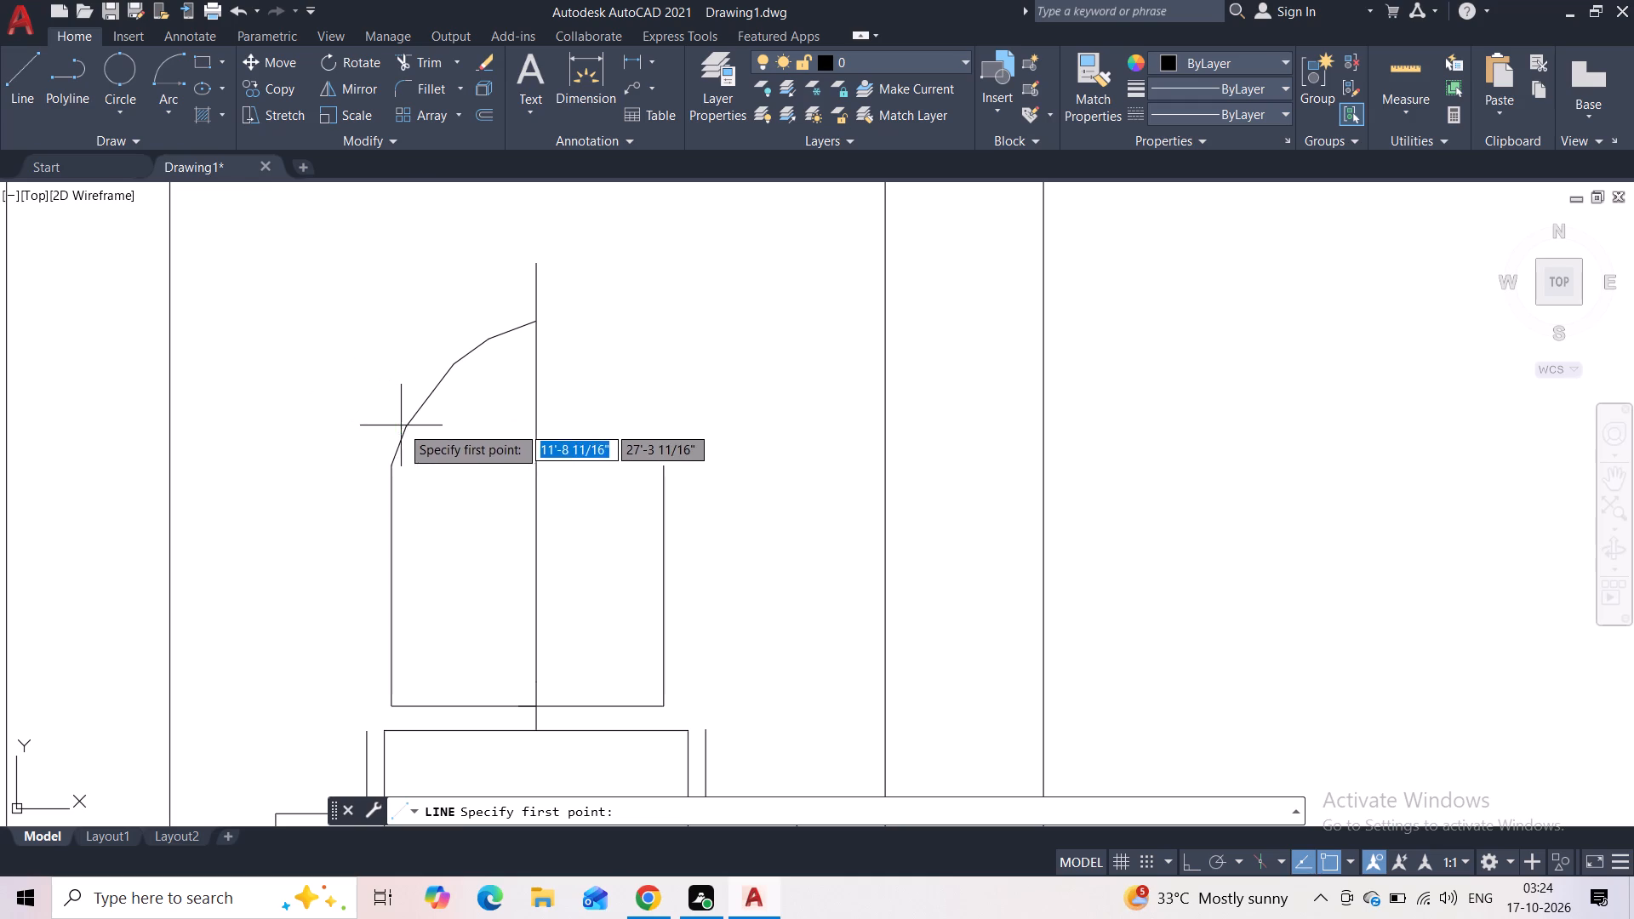
{"action": "left_click", "coordinate": [404, 428]}
{"action": "left_click", "coordinate": [704, 431]}
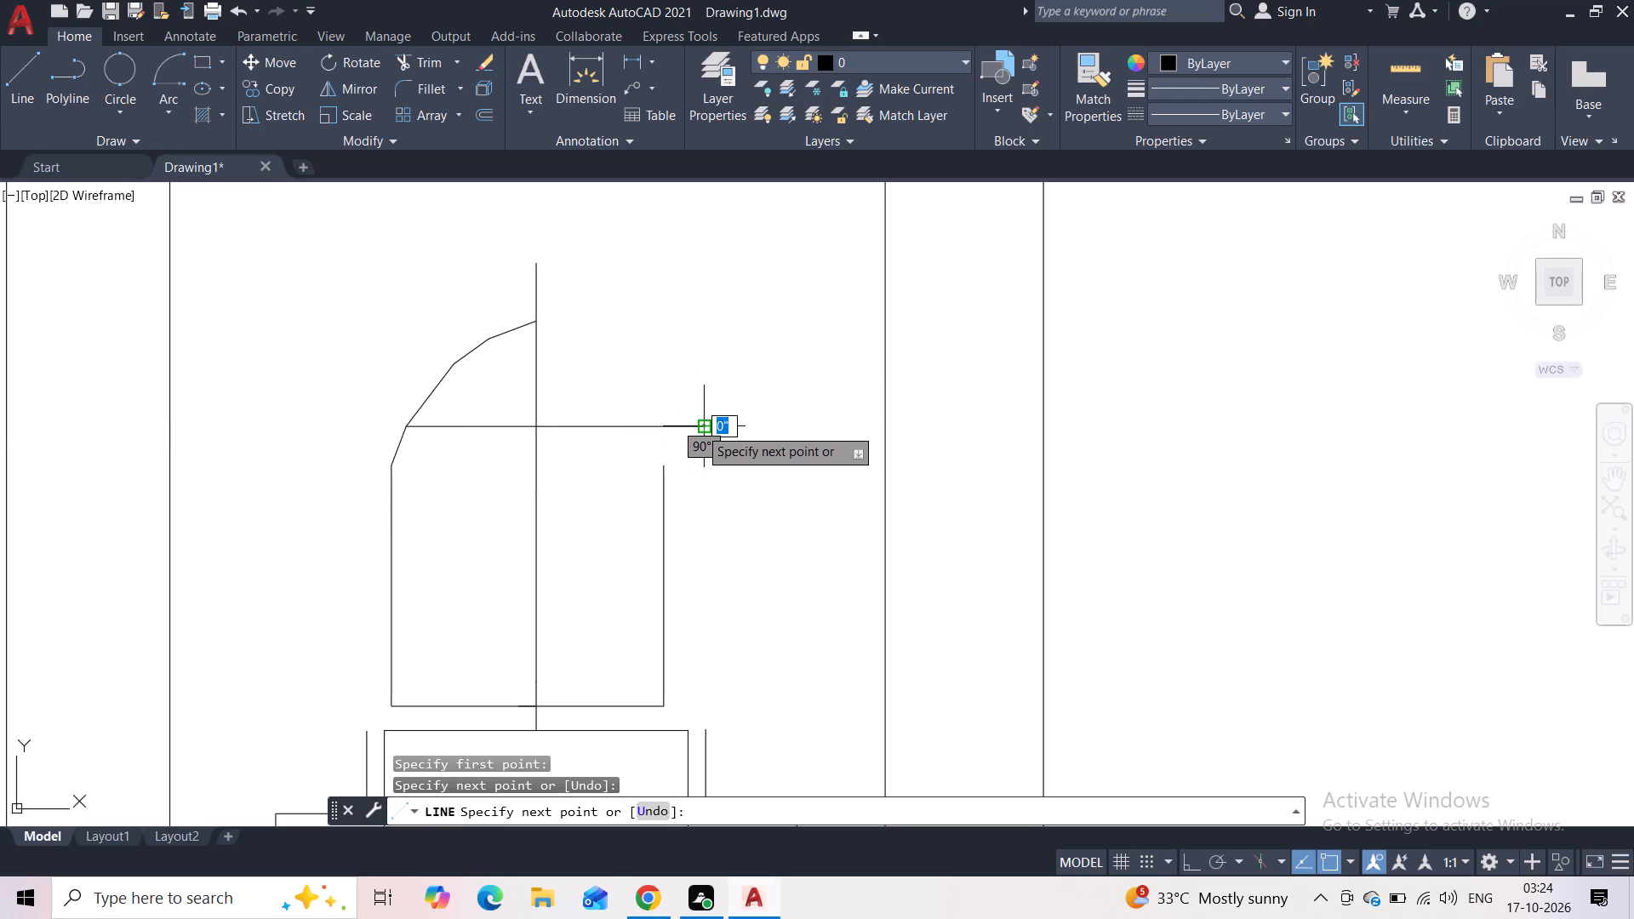
{"action": "key", "text": "space"}
{"action": "key", "text": "space"}
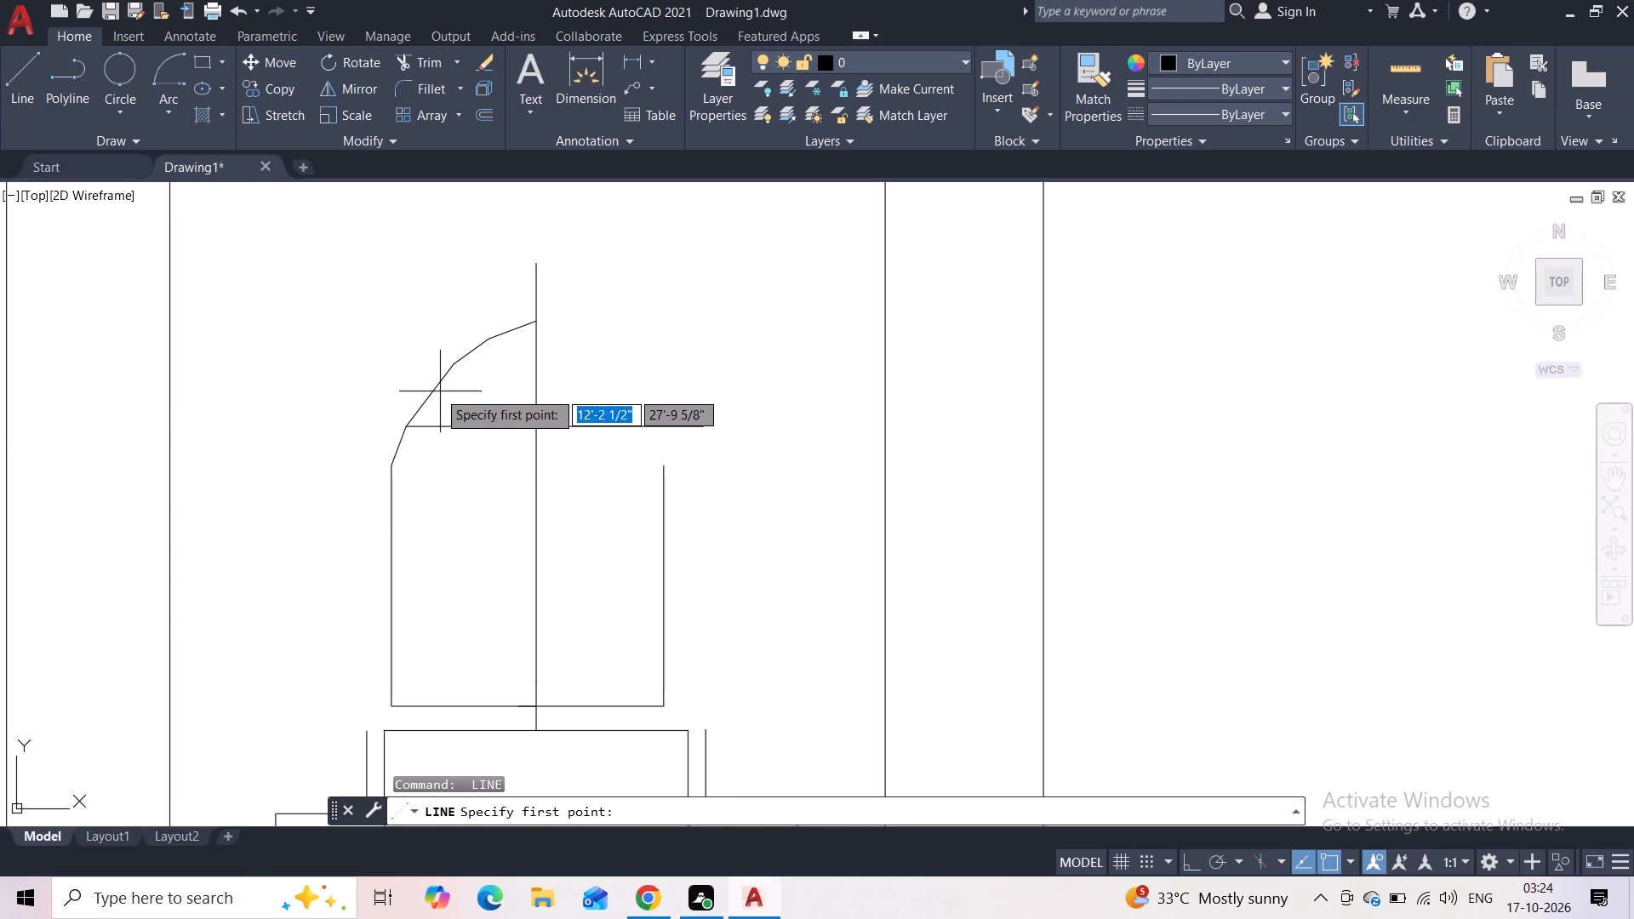
{"action": "left_click", "coordinate": [427, 391]}
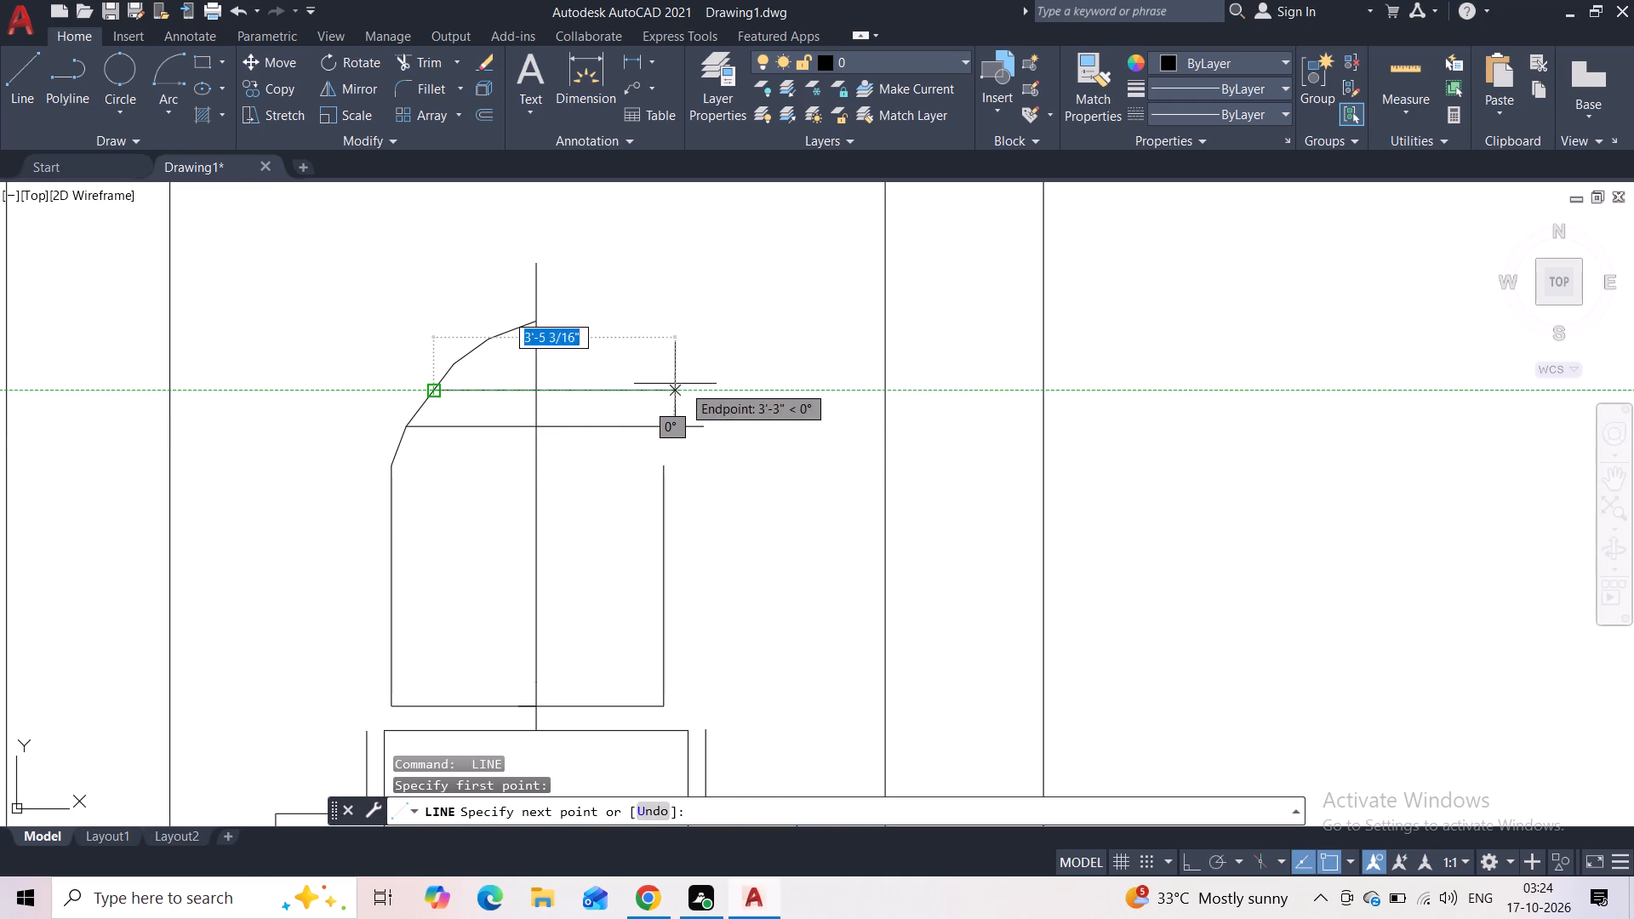
{"action": "left_click", "coordinate": [704, 385]}
{"action": "key", "text": "space"}
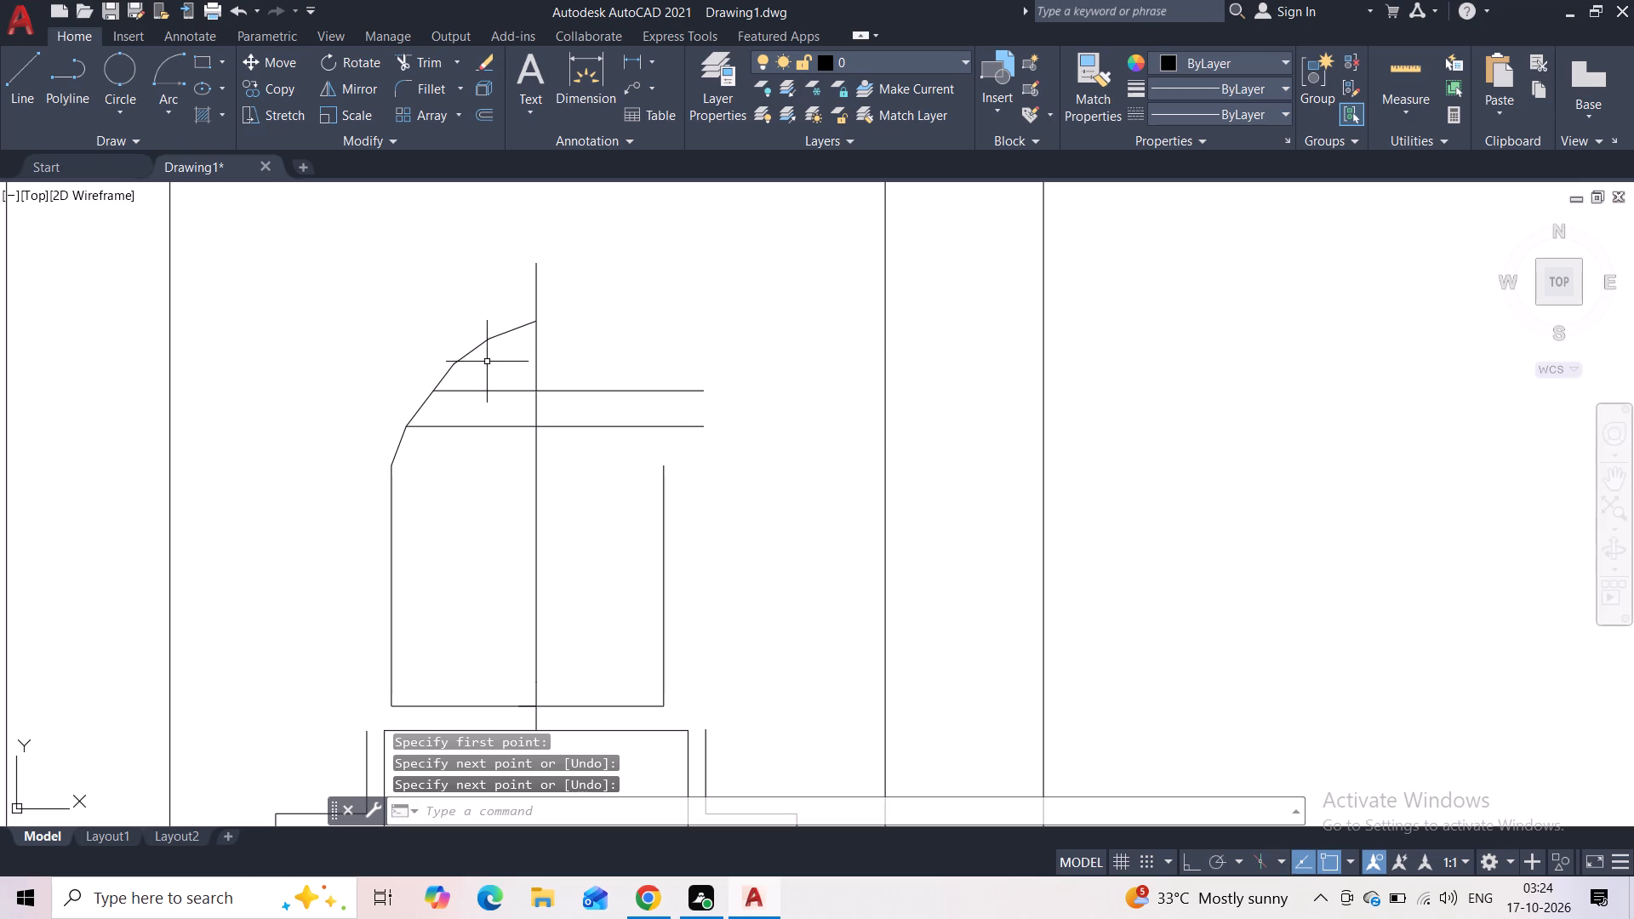
Draw horizontal lines from the arch's two upper intermediate vertices across the centre line, ending beyond the right vertical line.
{"action": "key", "text": "space"}
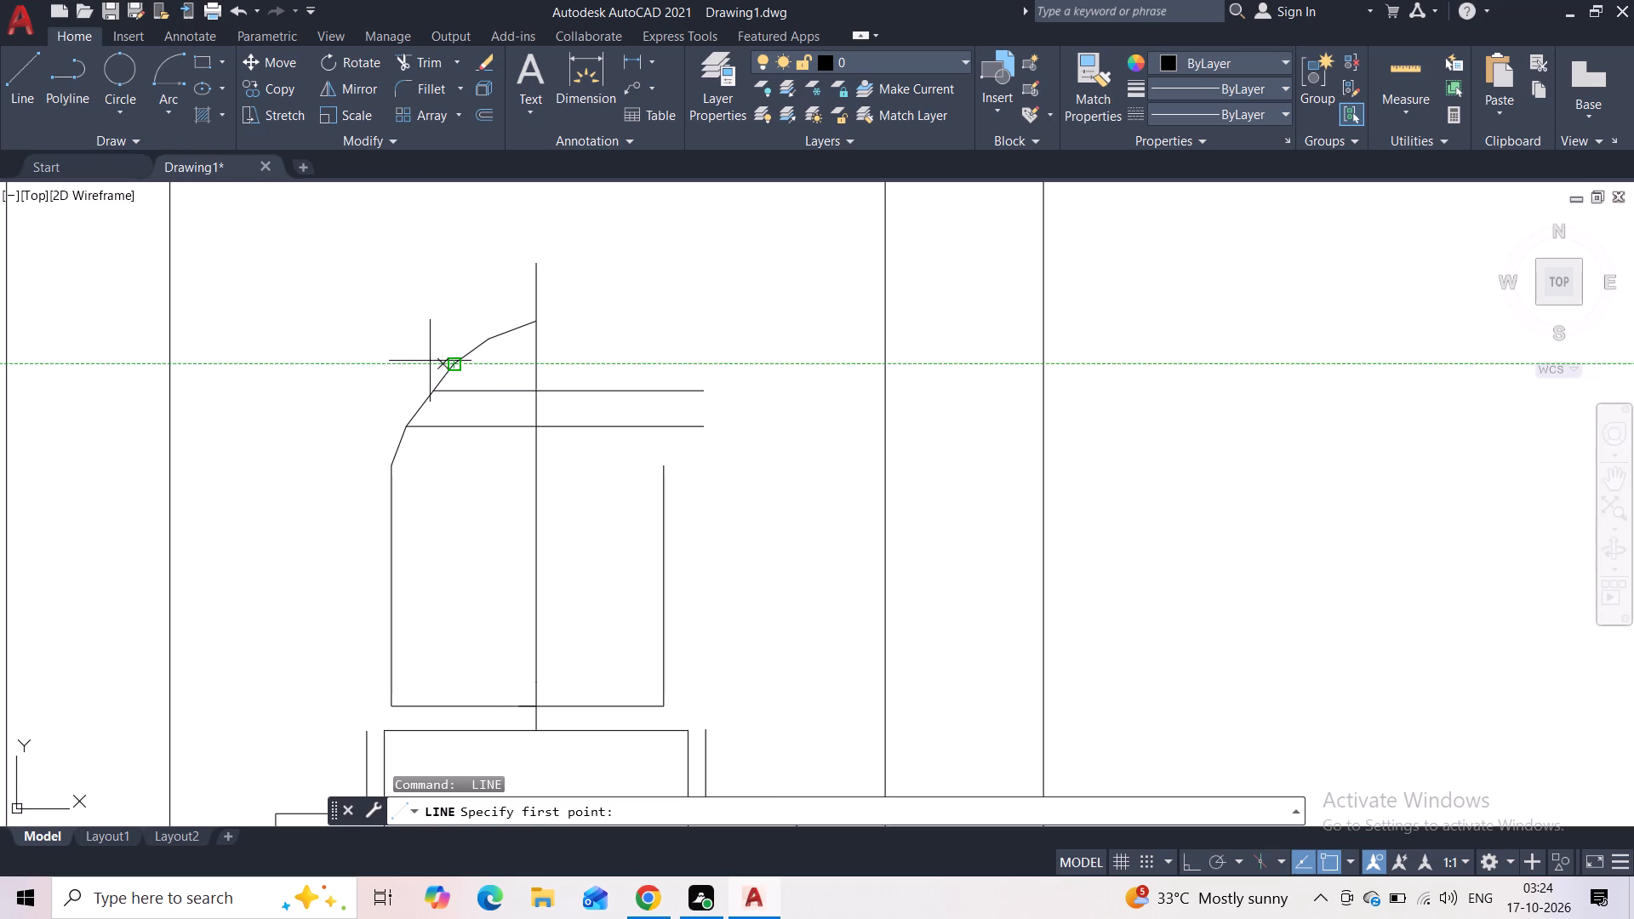
{"action": "left_click", "coordinate": [458, 359]}
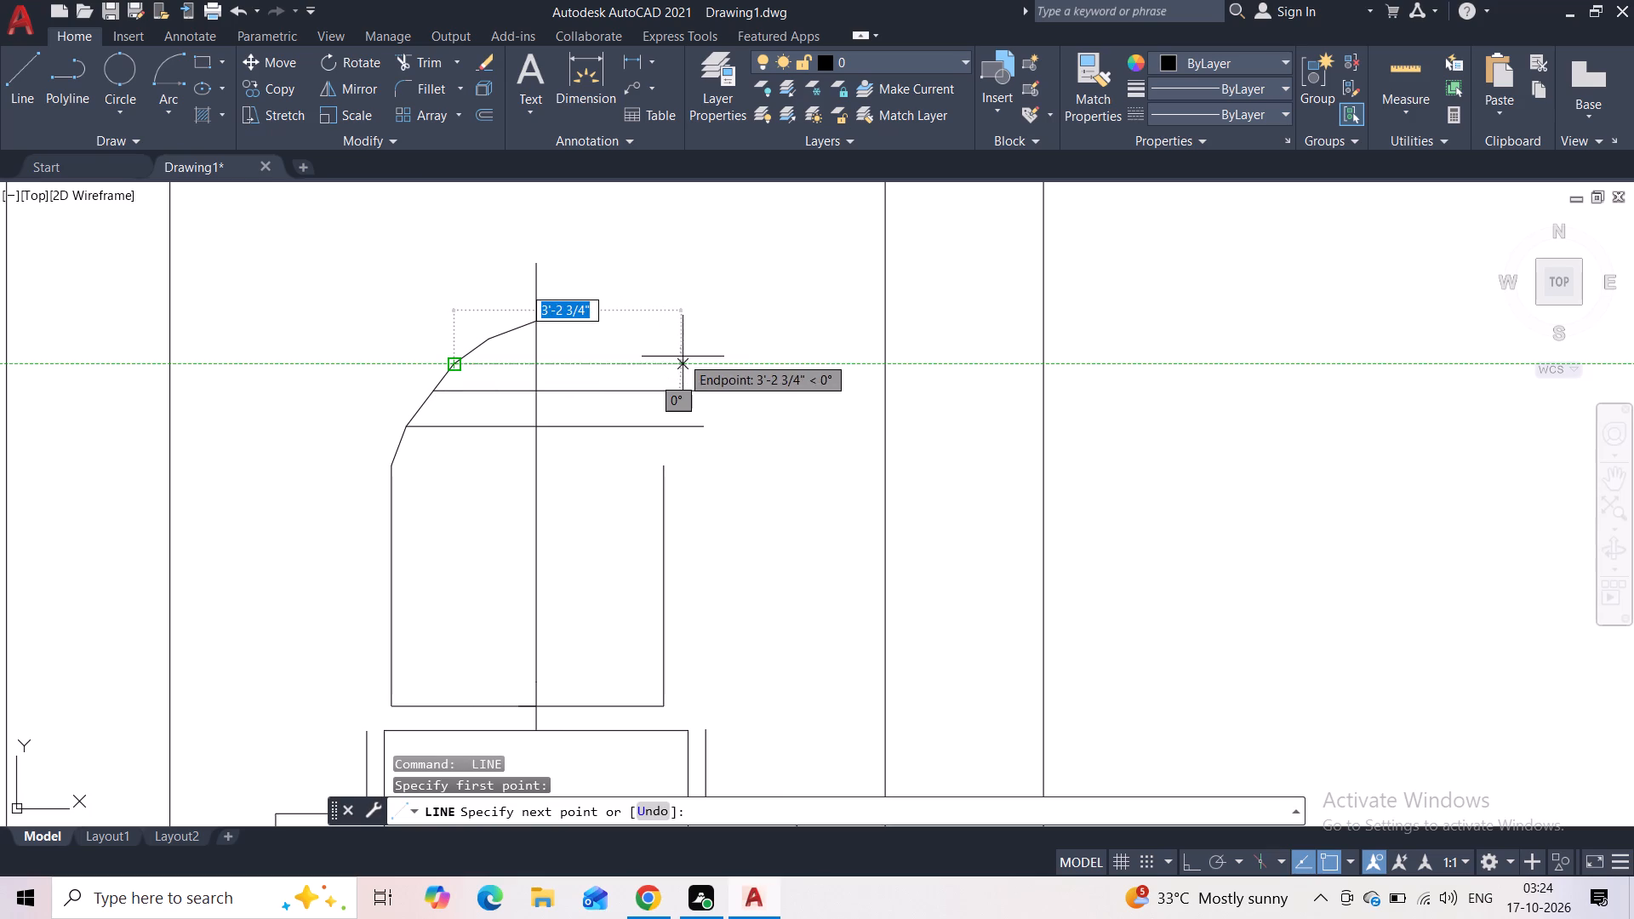
{"action": "left_click", "coordinate": [693, 364]}
{"action": "key", "text": "space"}
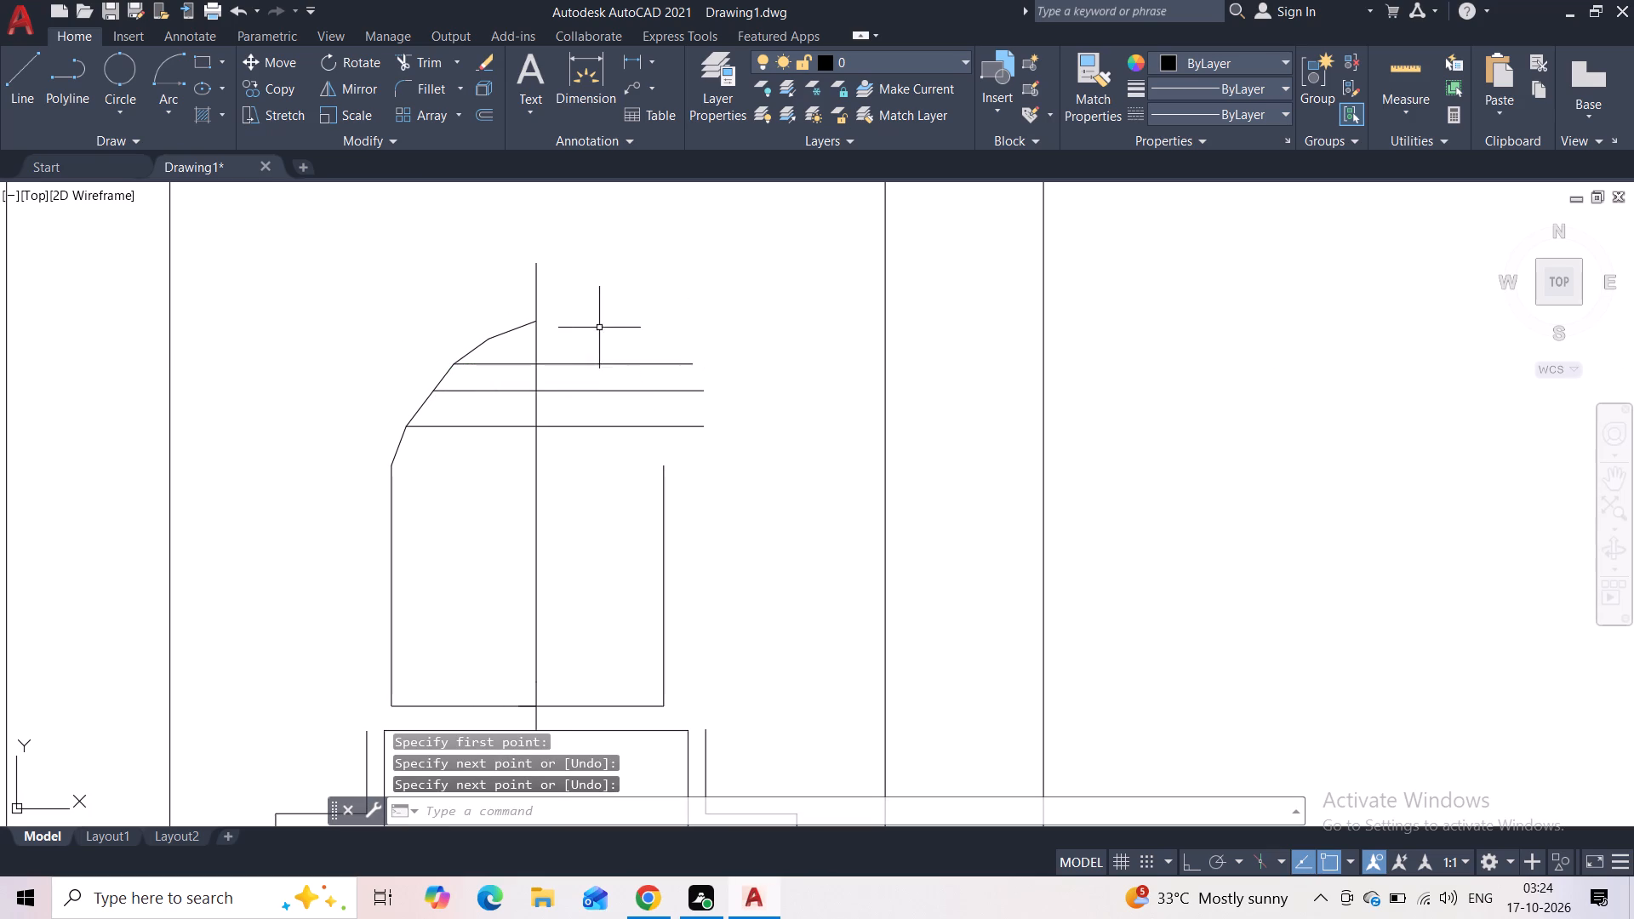
{"action": "key", "text": "space"}
{"action": "left_click", "coordinate": [483, 342]}
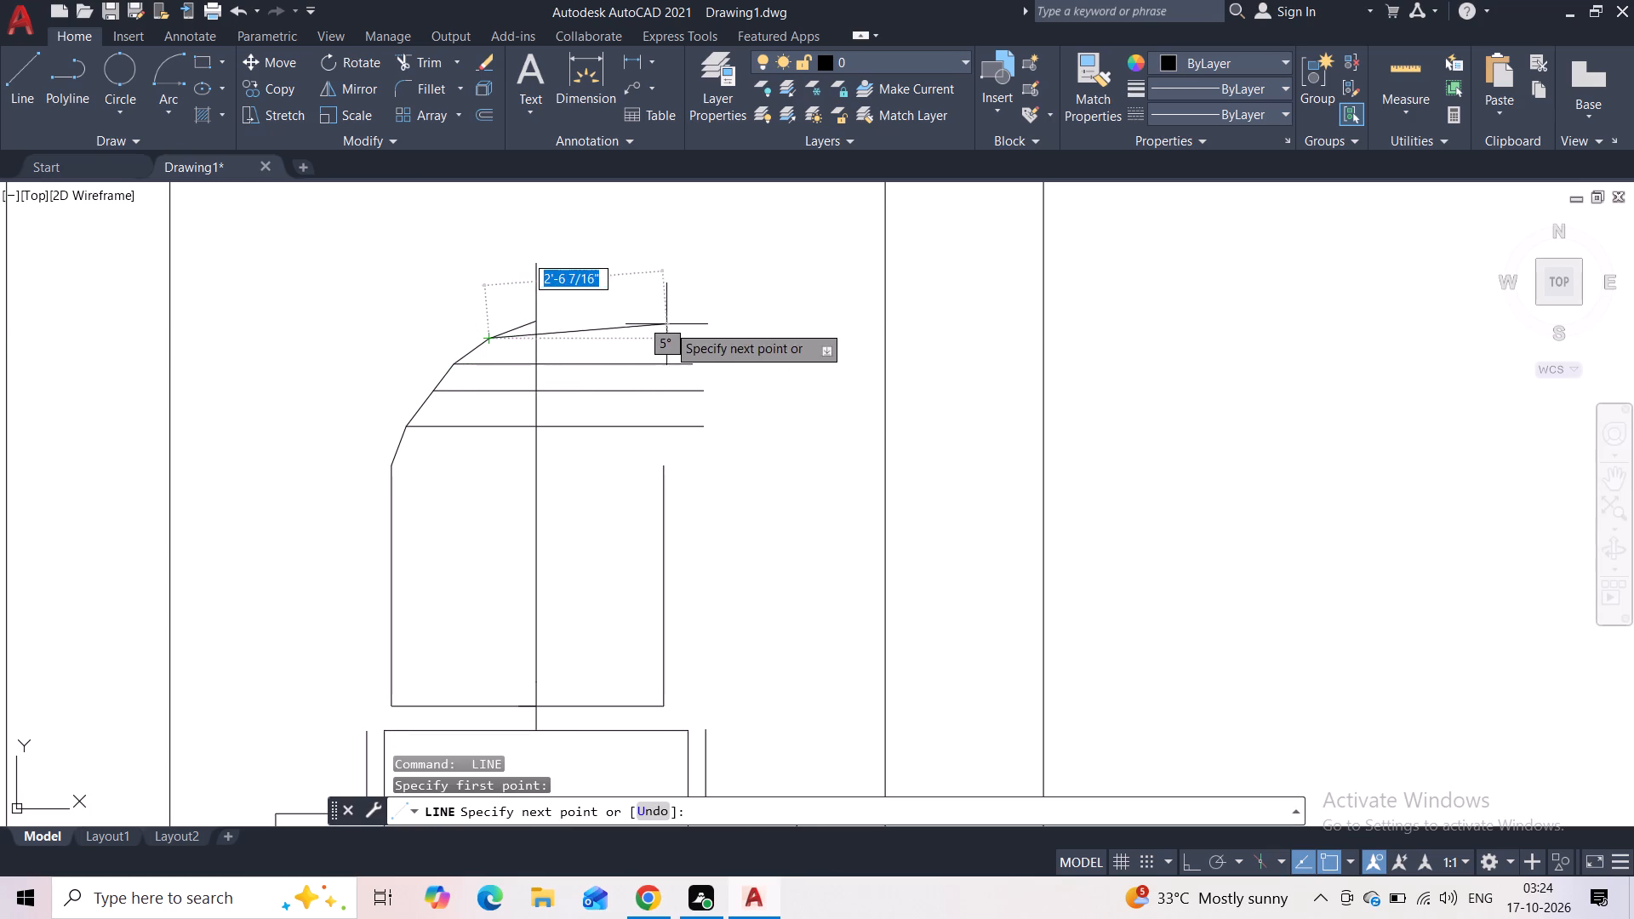
{"action": "left_click", "coordinate": [697, 334]}
{"action": "key", "text": "space"}
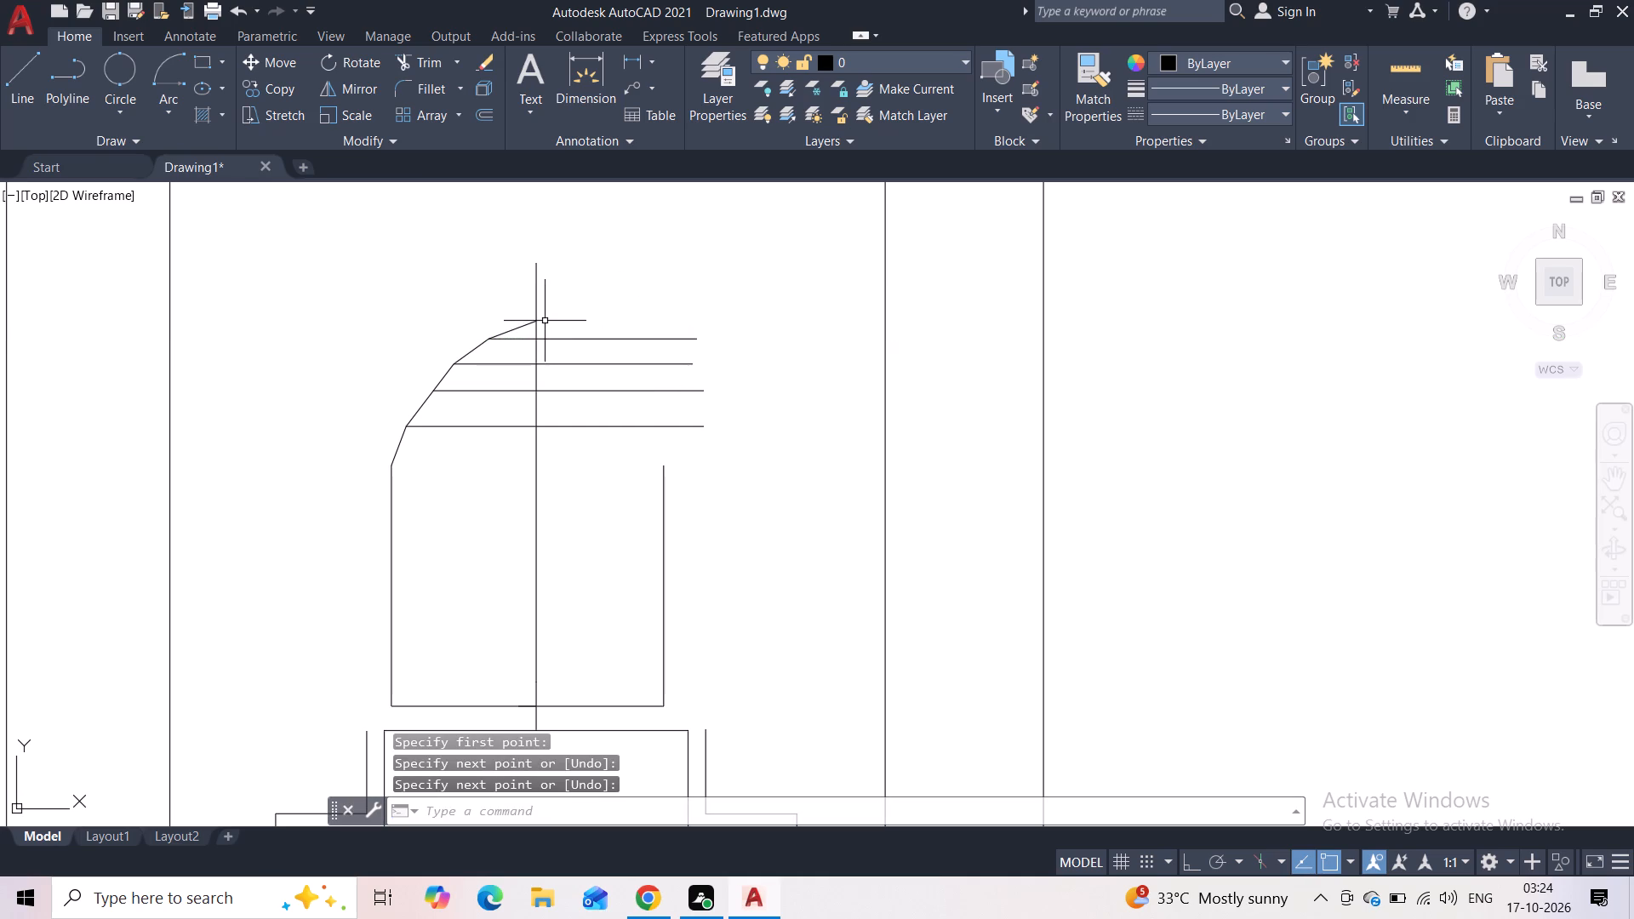
{"action": "key", "text": "space"}
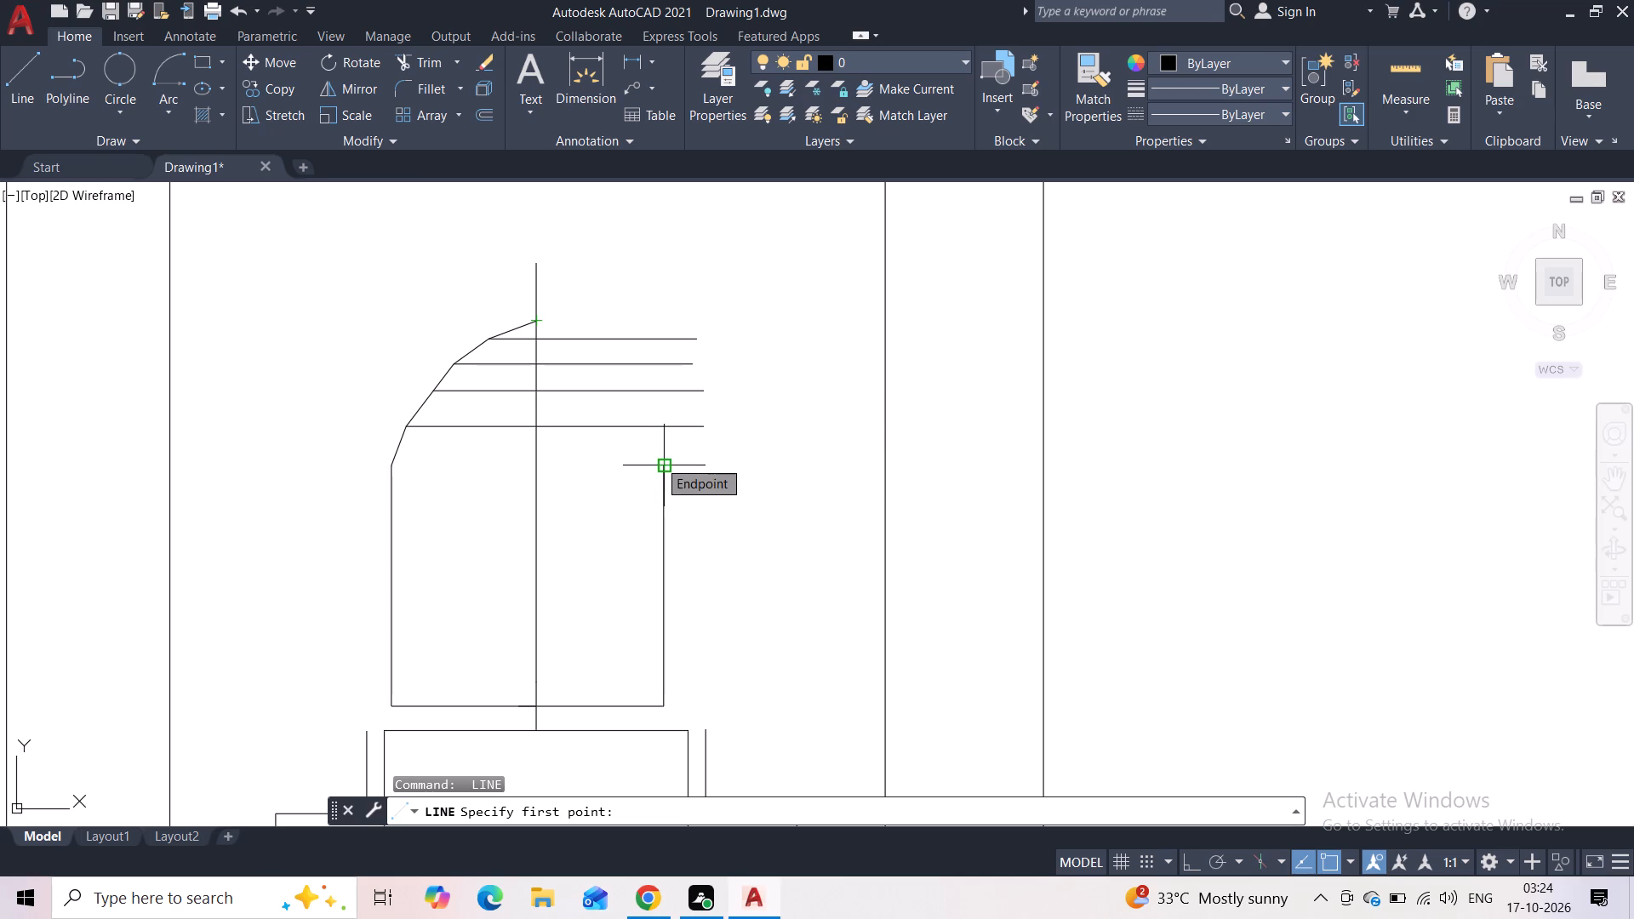
{"action": "key", "text": "Escape"}
Mirror the five left arch segments about the vertical centre line, keeping the original segments.
{"action": "left_click", "coordinate": [508, 321]}
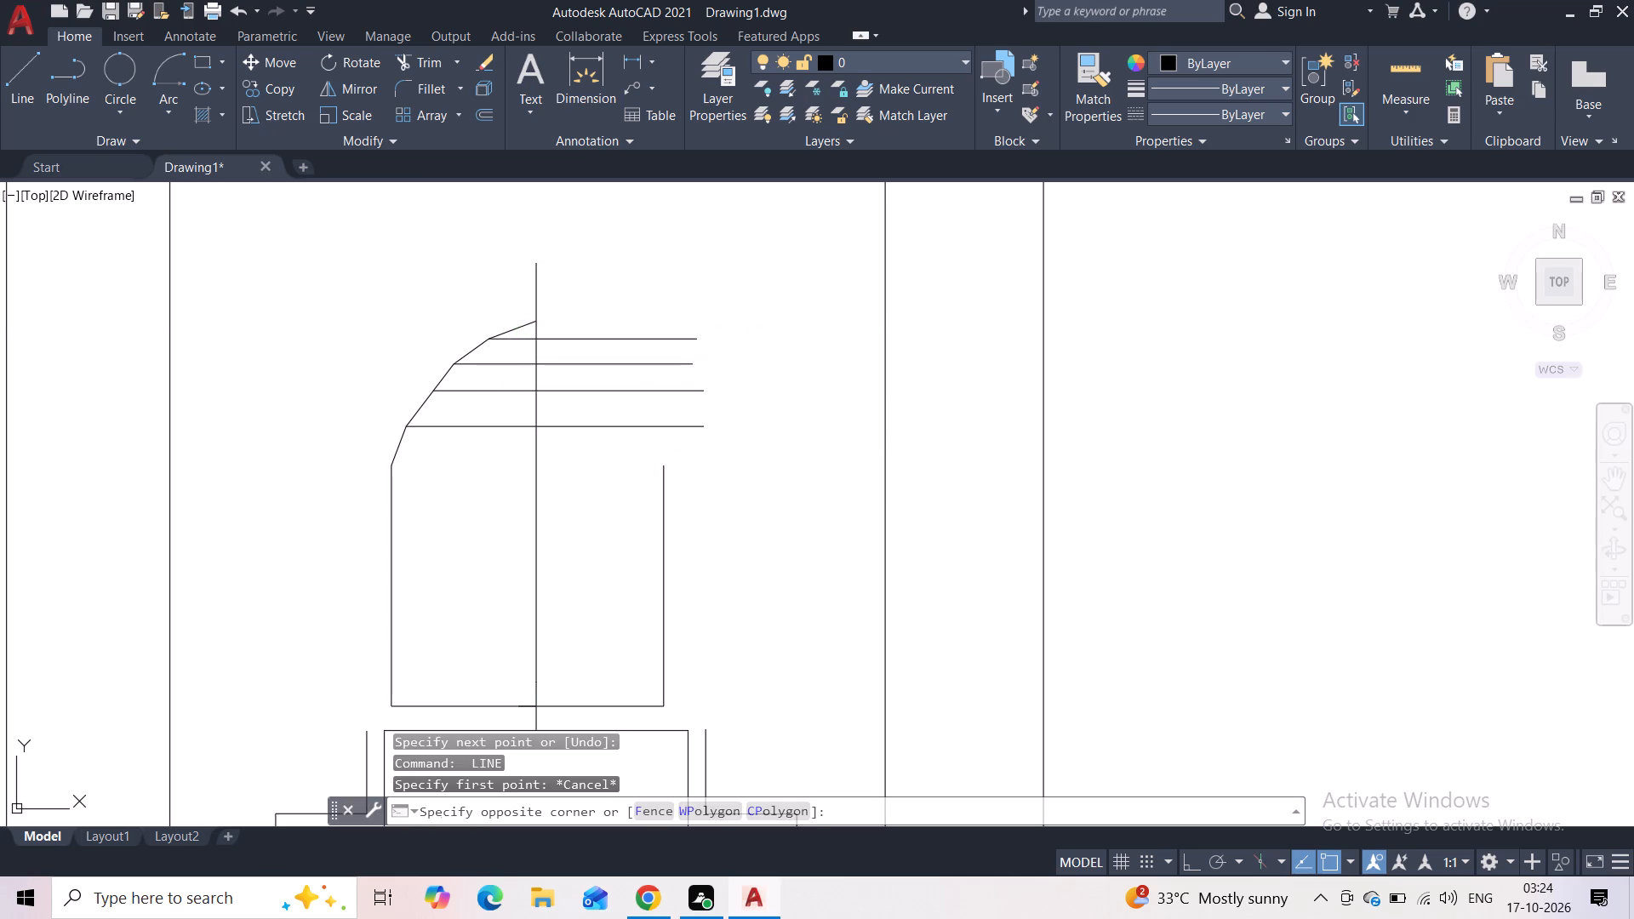
{"action": "left_click", "coordinate": [508, 329]}
{"action": "left_click", "coordinate": [510, 327]}
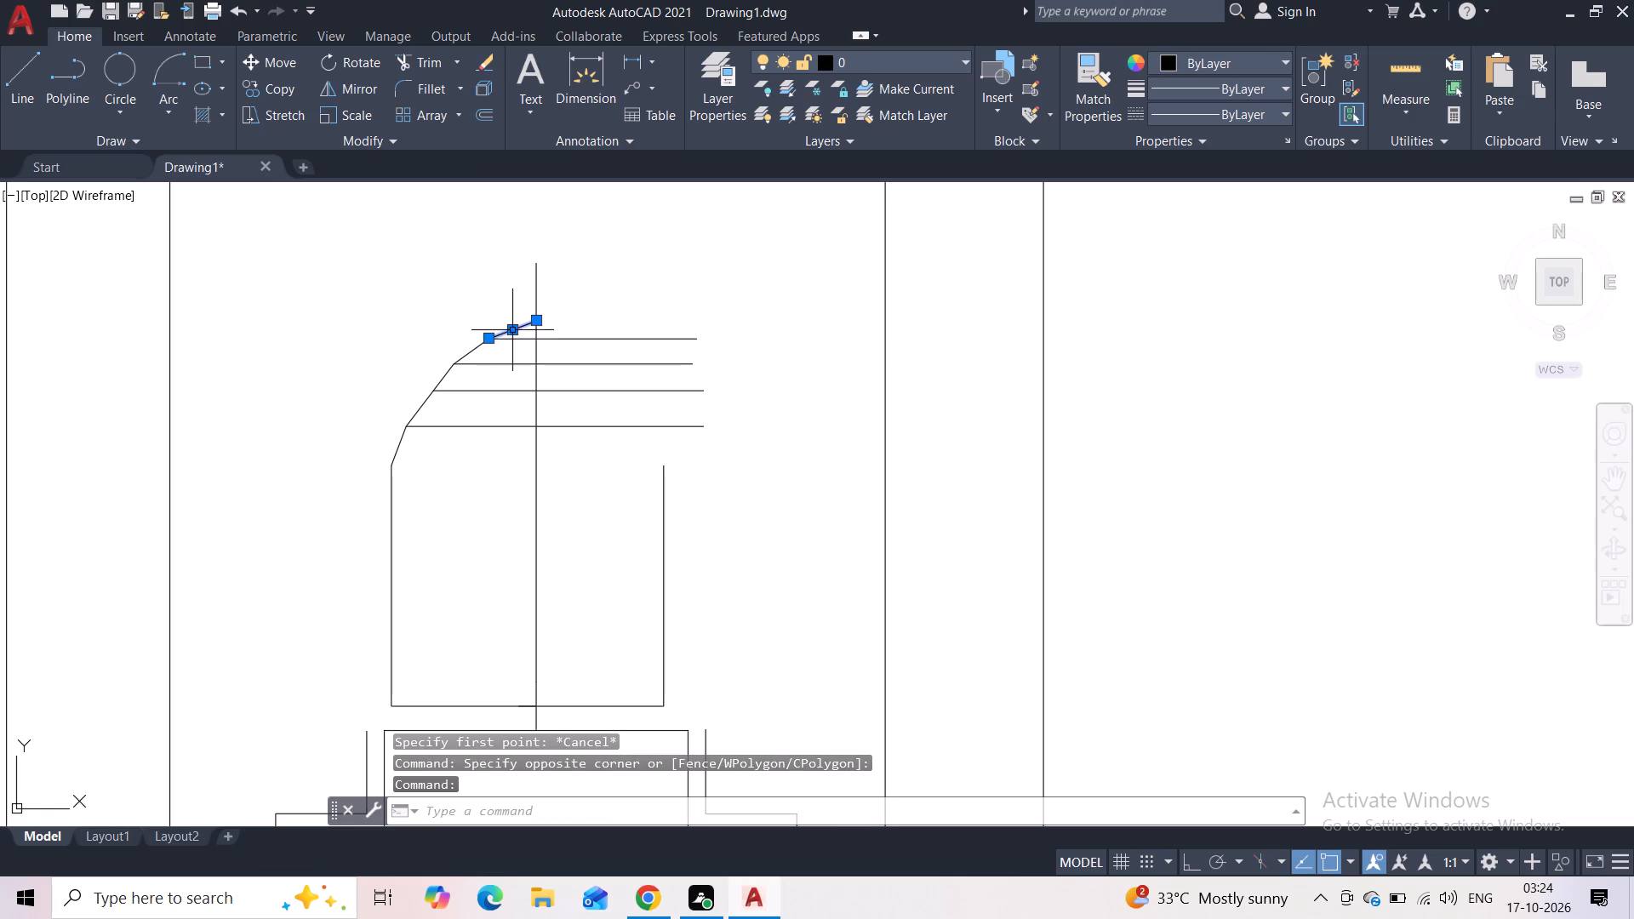
{"action": "left_click", "coordinate": [475, 349]}
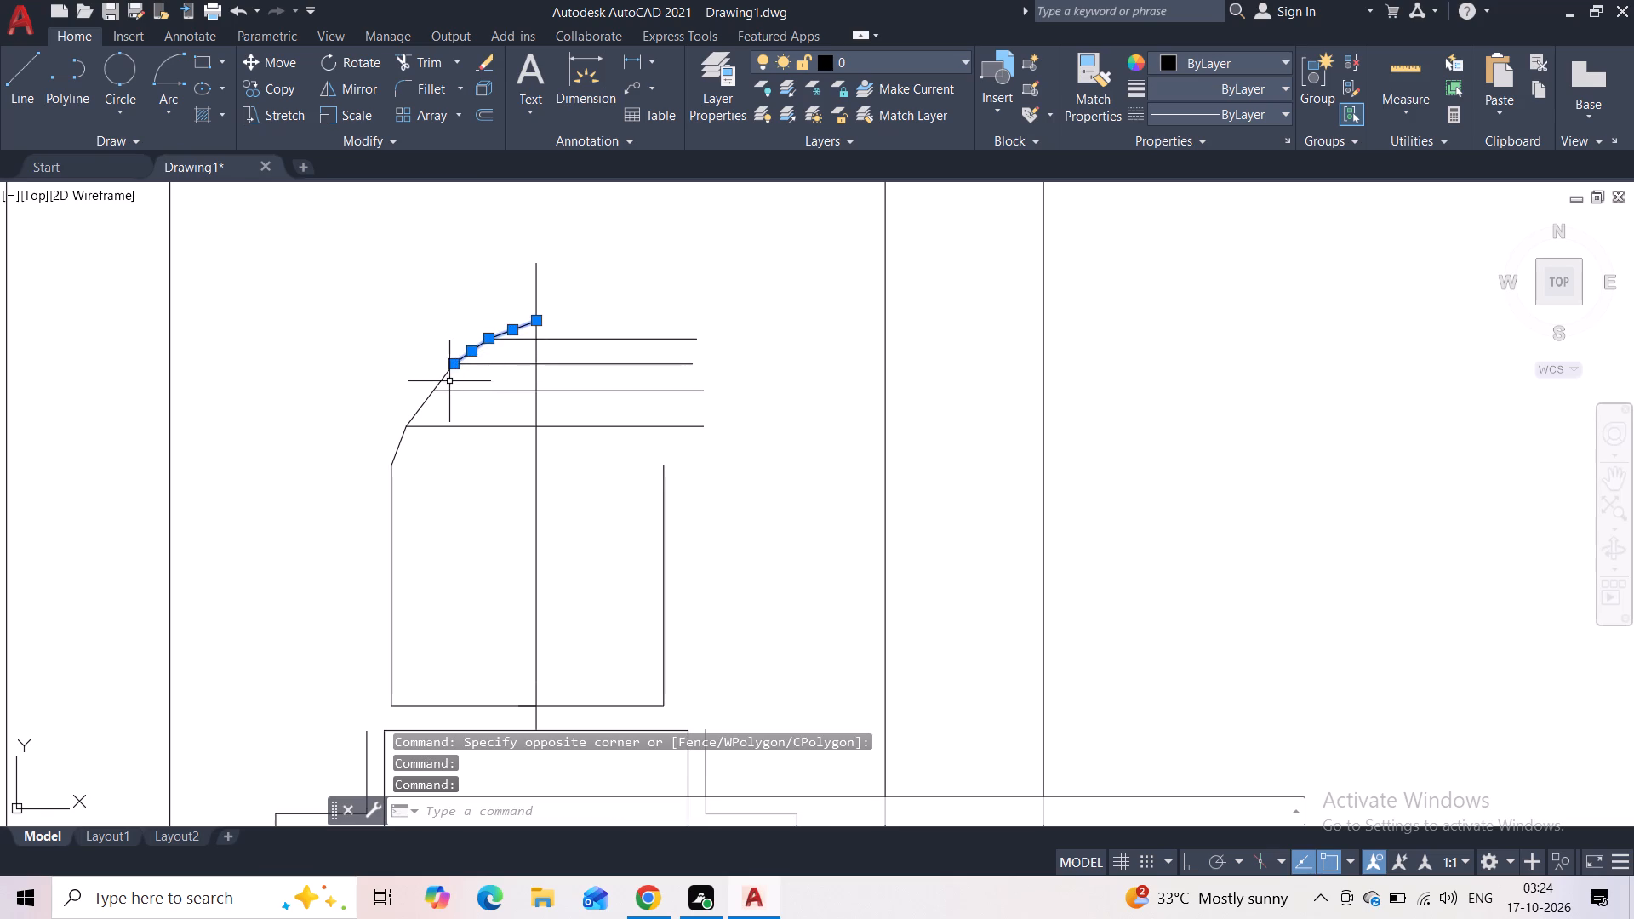
{"action": "left_click", "coordinate": [442, 380]}
{"action": "left_click", "coordinate": [422, 403]}
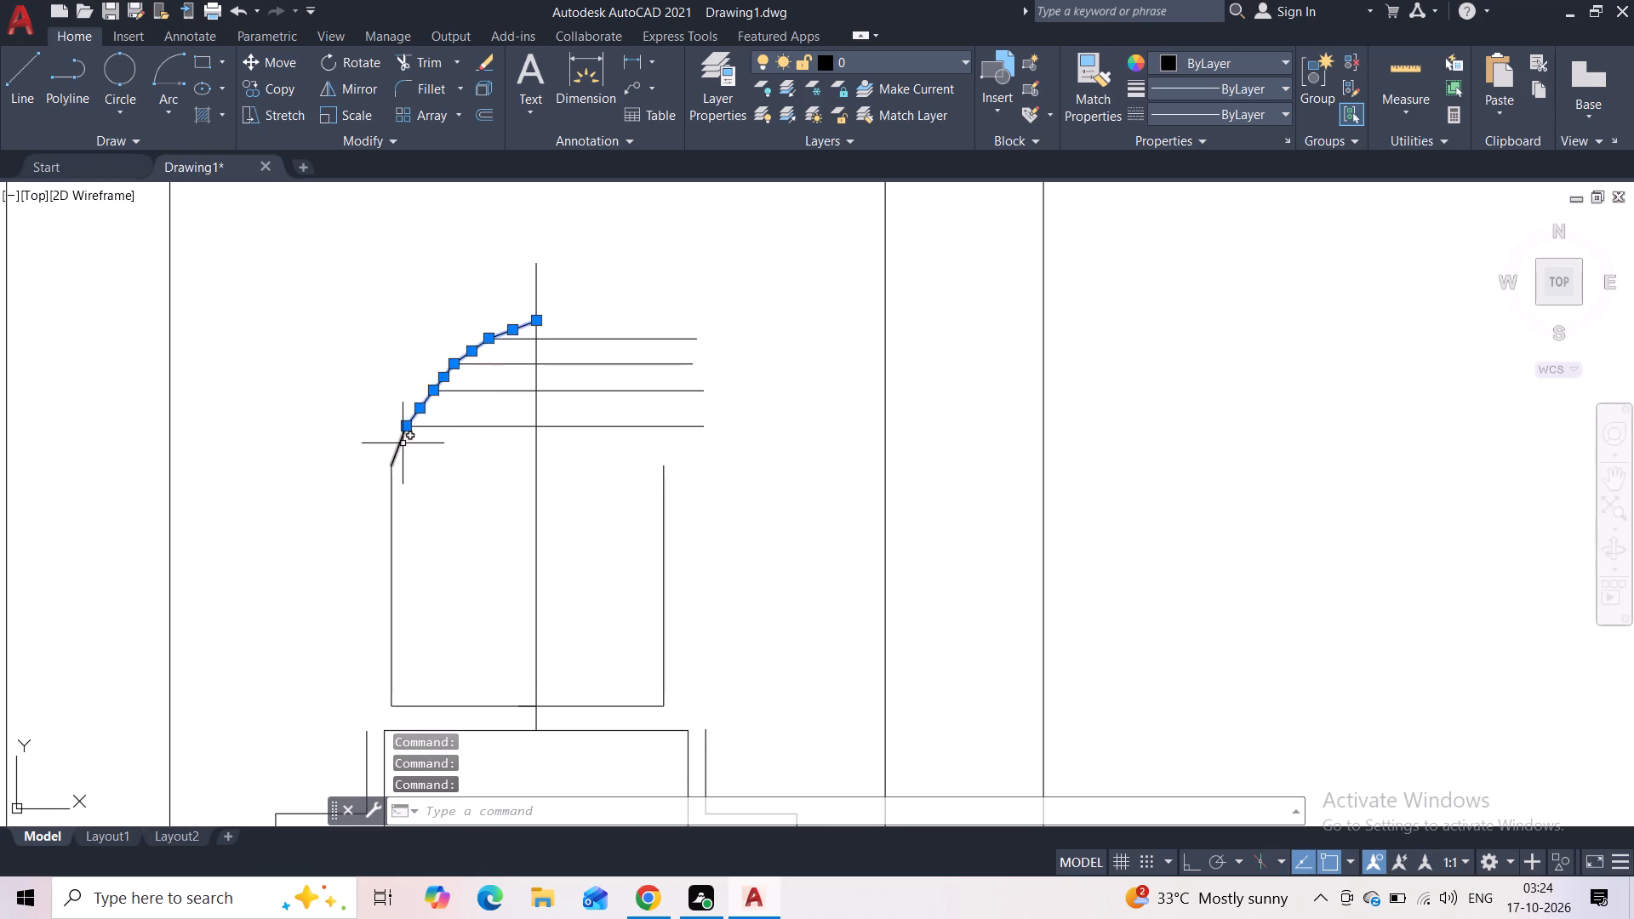
{"action": "left_click", "coordinate": [401, 444]}
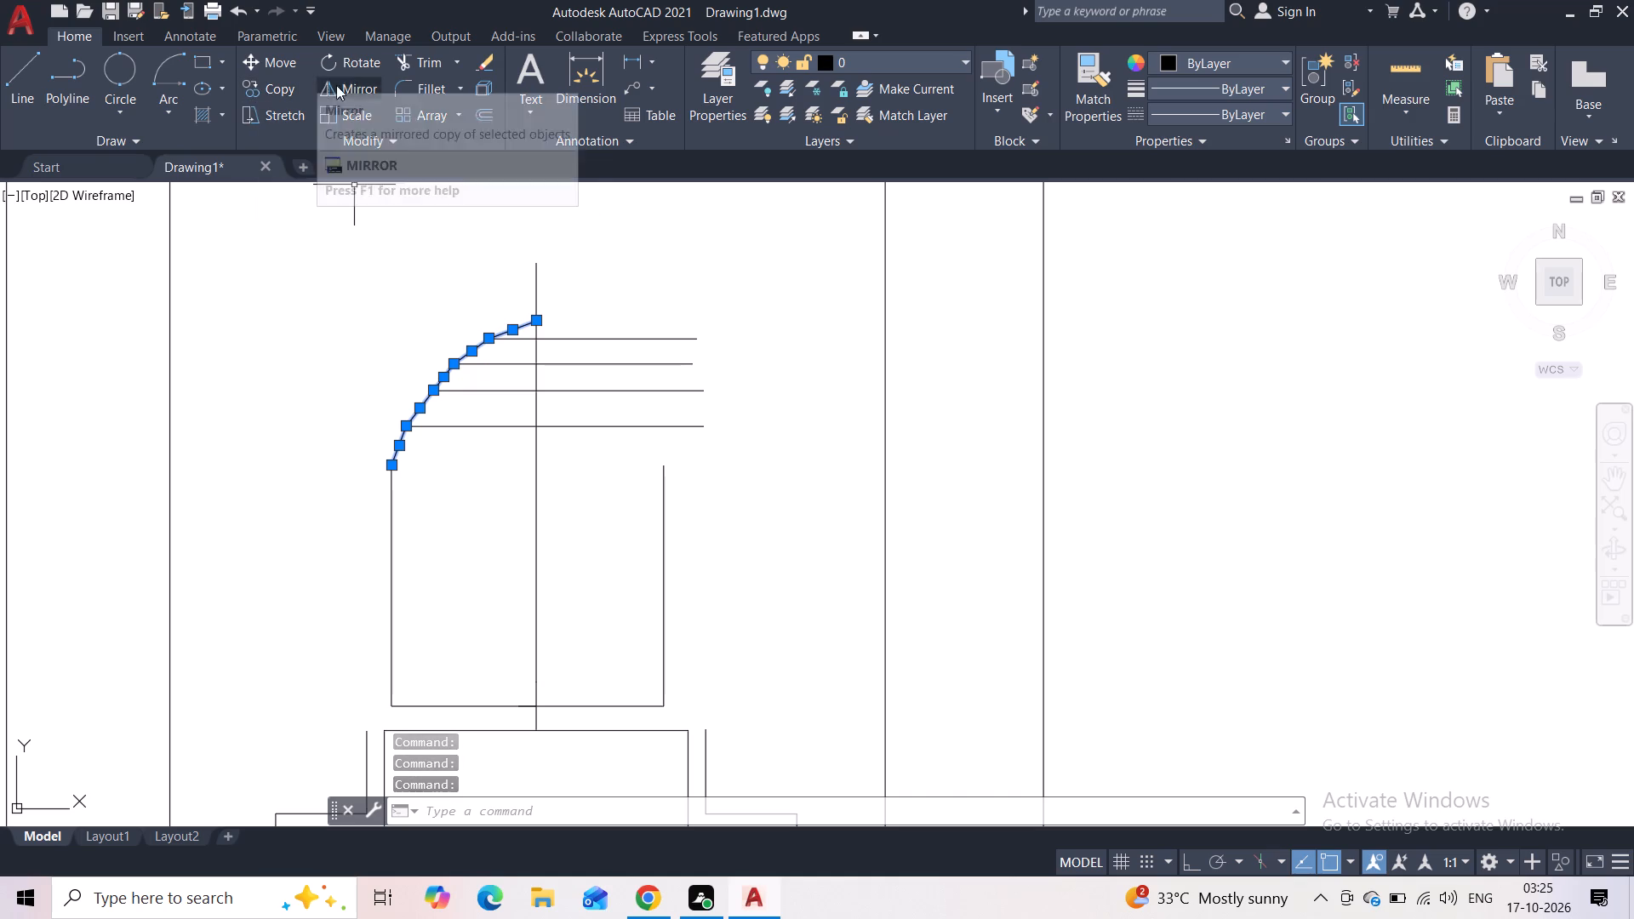
{"action": "left_click", "coordinate": [358, 94]}
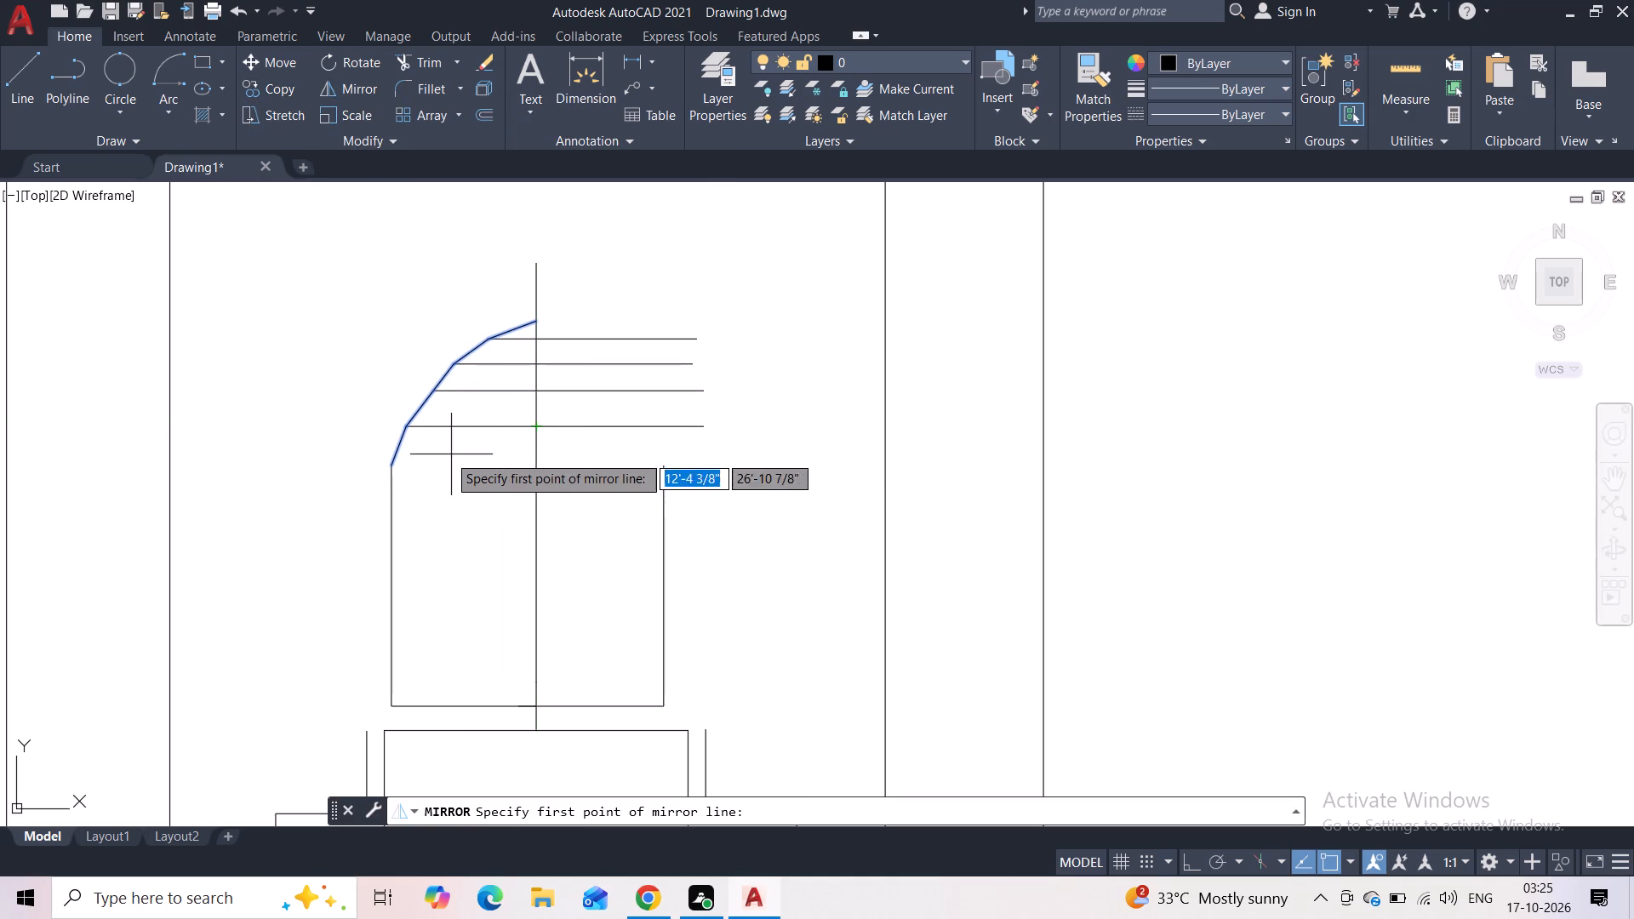
{"action": "left_click", "coordinate": [539, 467]}
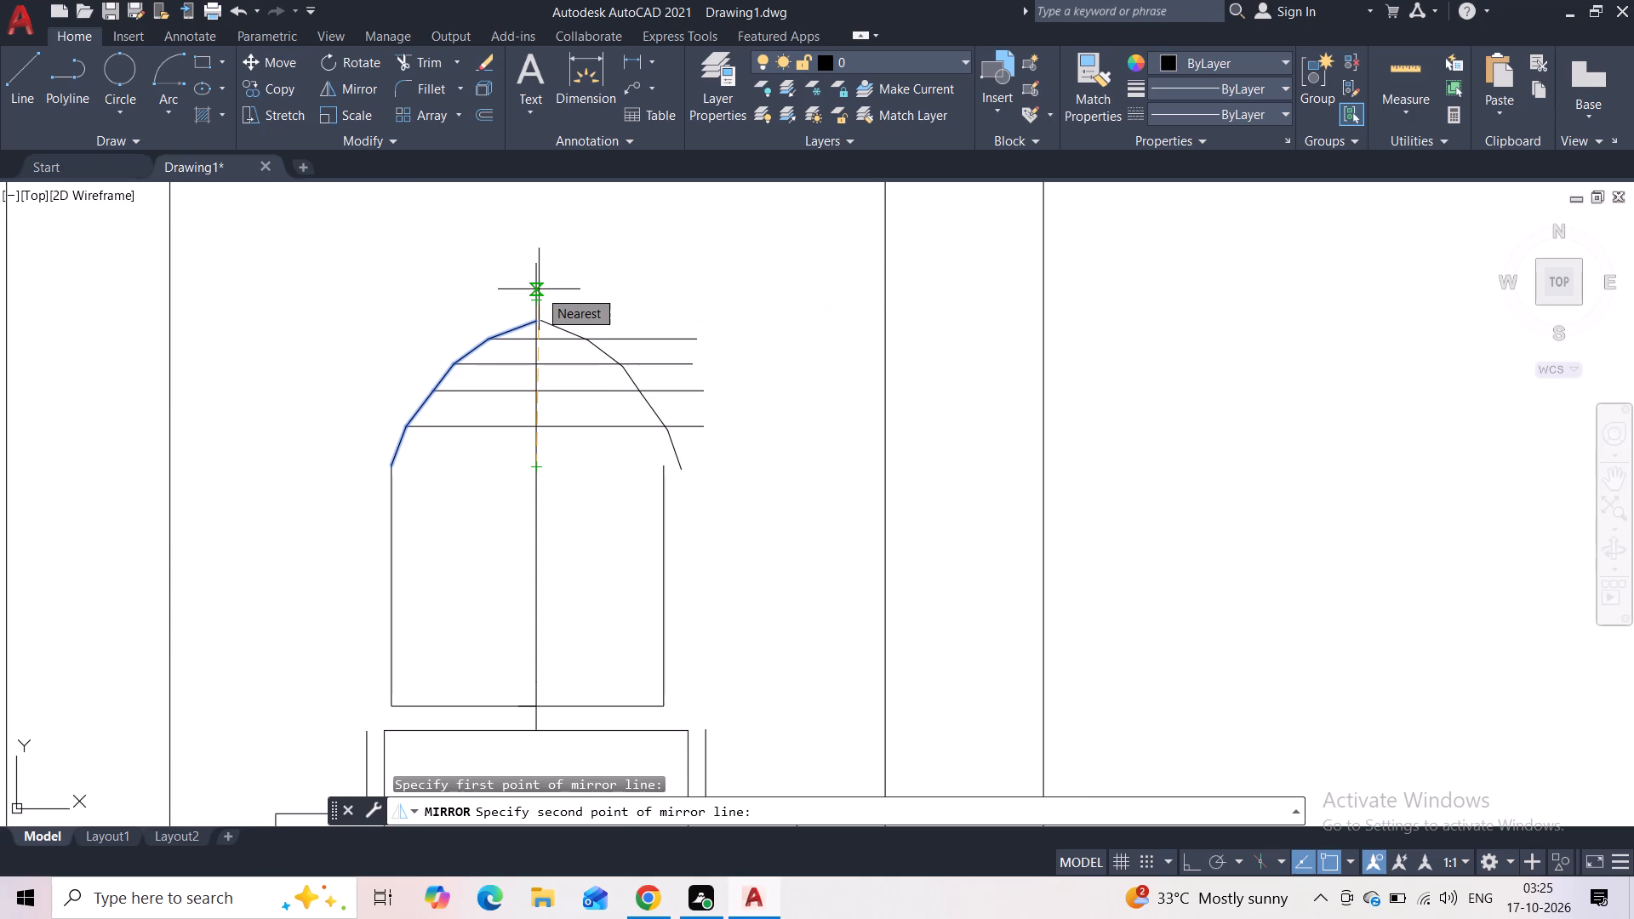
{"action": "scroll", "coordinate": [538, 289], "scroll_direction": "up", "scroll_amount": 4}
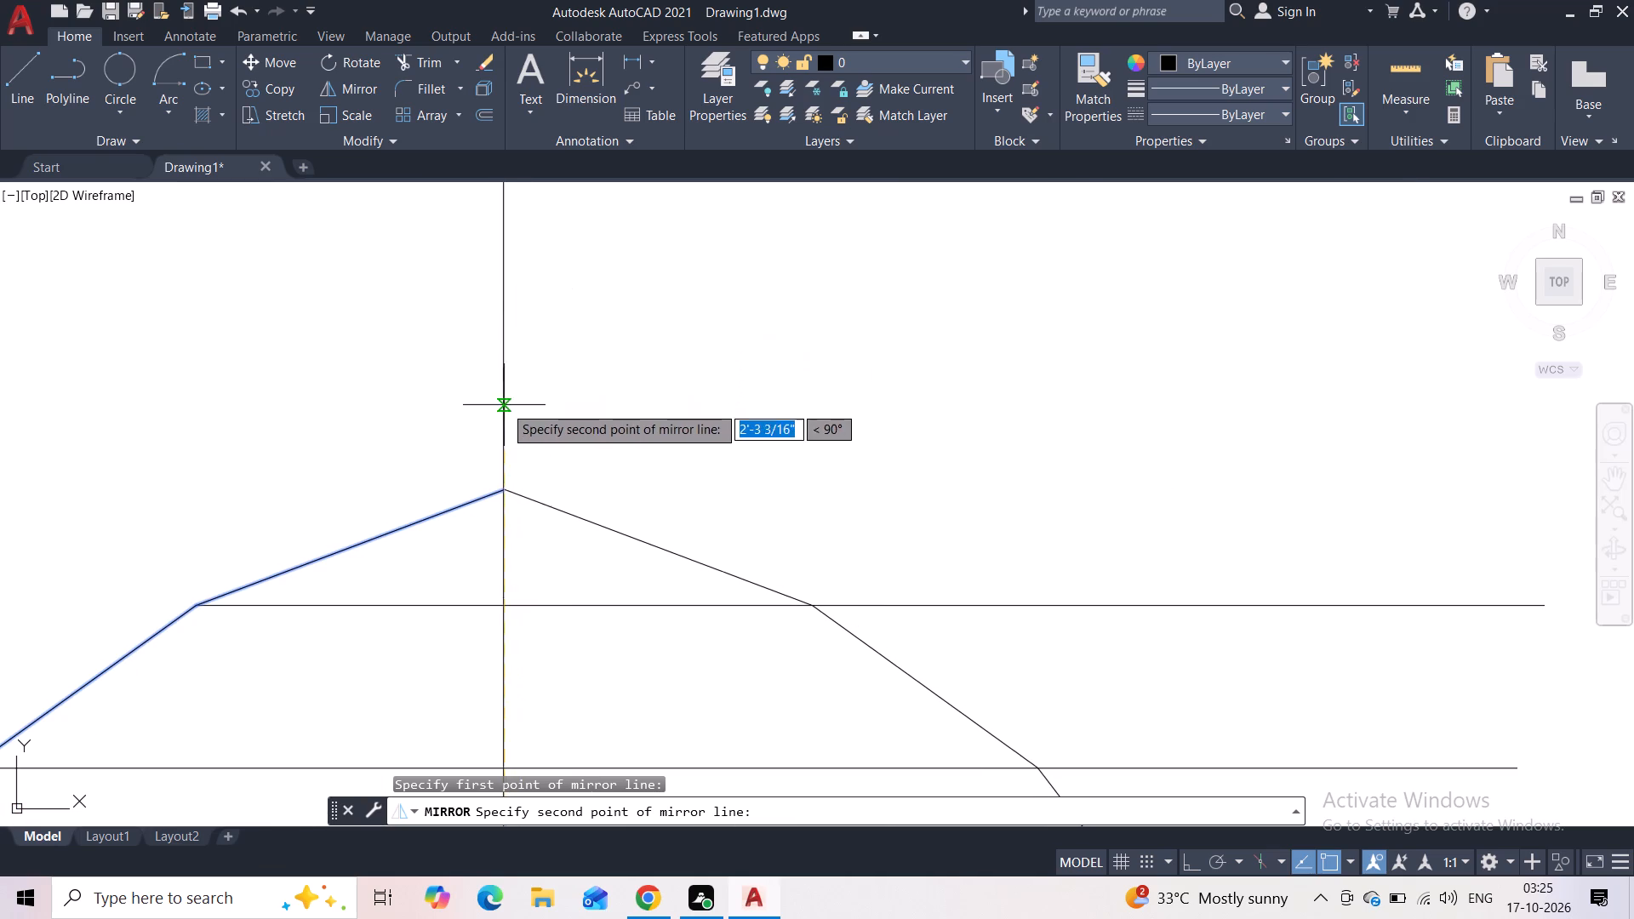
{"action": "left_click", "coordinate": [503, 493]}
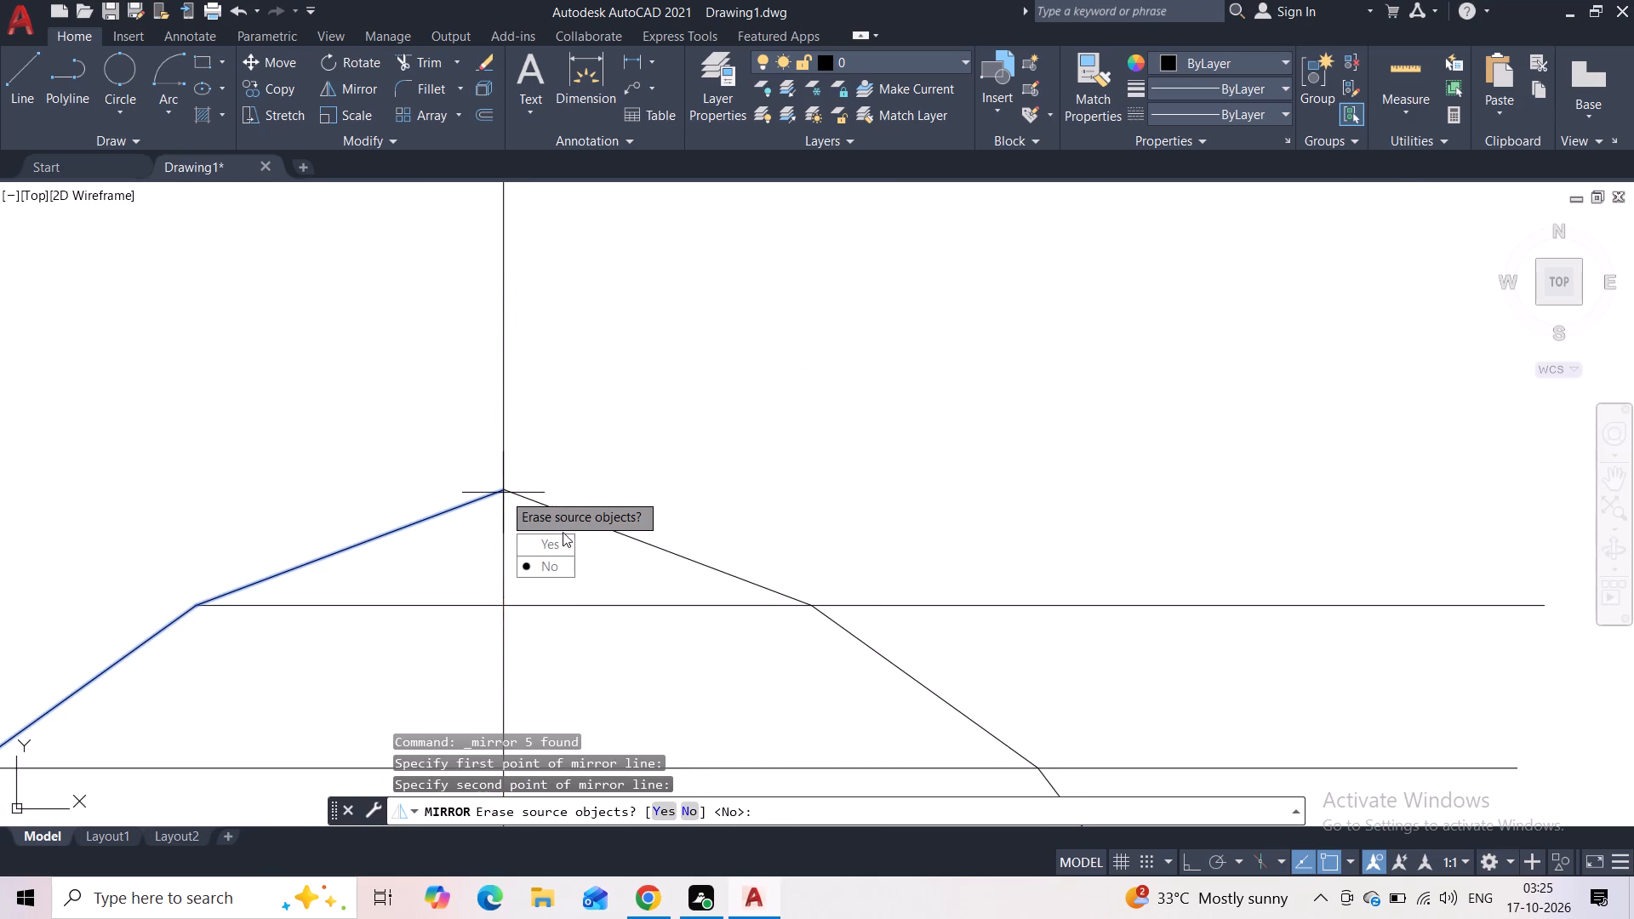
{"action": "left_click_drag", "start_coordinate": [551, 559], "coordinate": [503, 493]}
Move the right vertical line from its top end to the lower end of the mirrored arch.
{"action": "scroll", "coordinate": [524, 448], "scroll_direction": "down", "scroll_amount": 2}
{"action": "scroll", "coordinate": [620, 711], "scroll_direction": "down", "scroll_amount": 2}
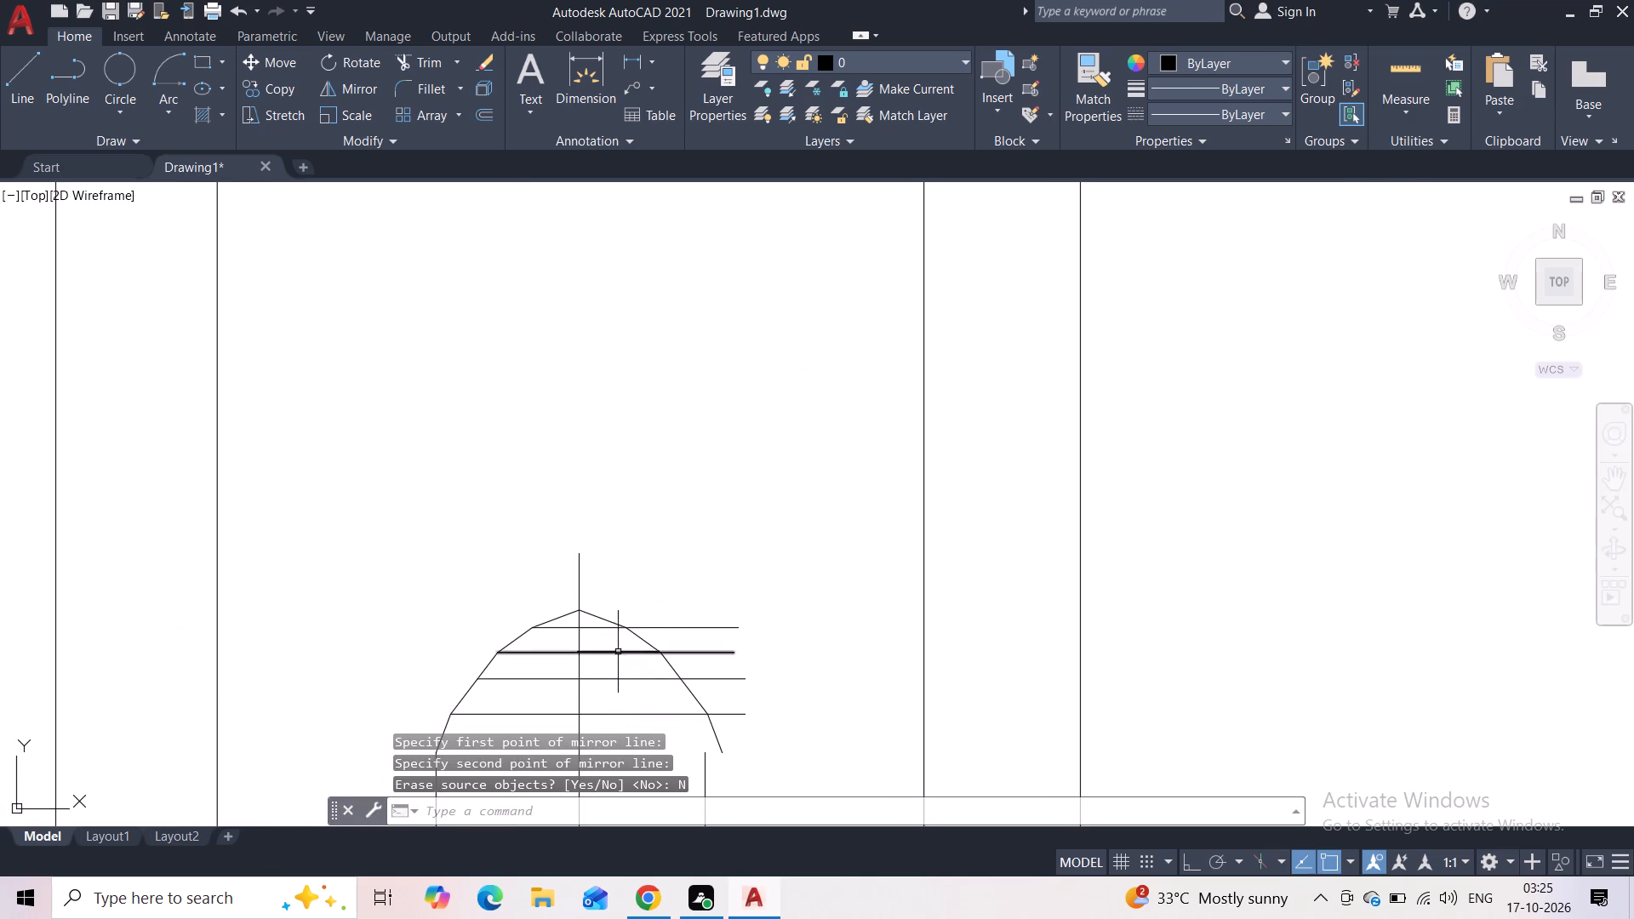
{"action": "middle_click_drag", "start_coordinate": [629, 576], "coordinate": [536, 250]}
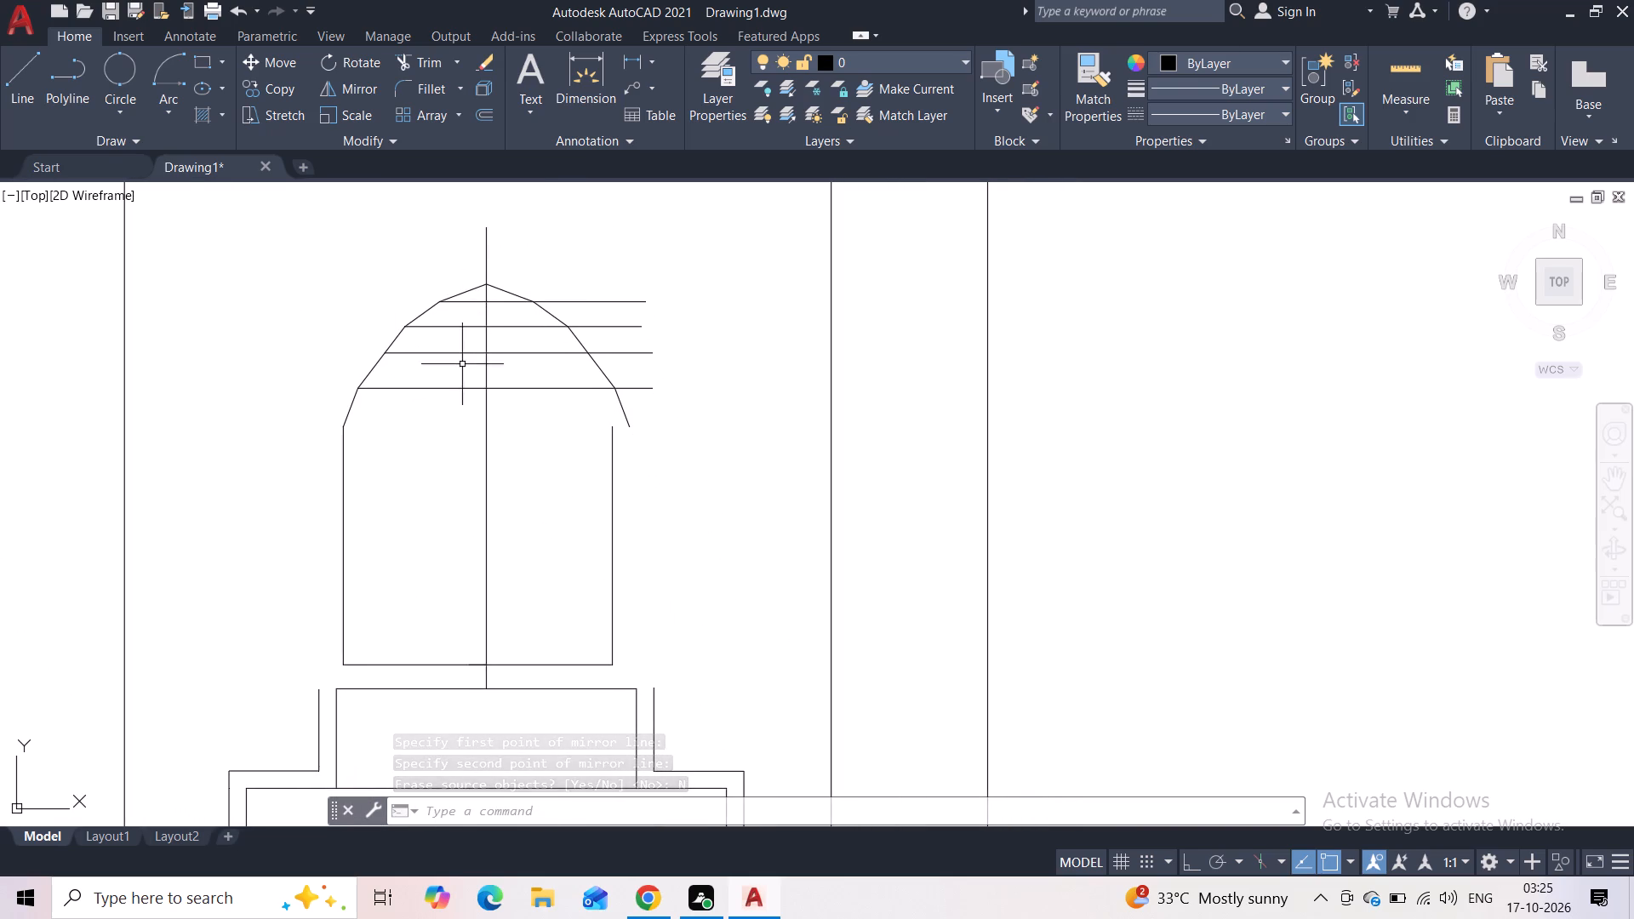
{"action": "left_click", "coordinate": [626, 489]}
{"action": "left_click", "coordinate": [600, 494]}
{"action": "scroll", "coordinate": [610, 432], "scroll_direction": "up", "scroll_amount": 3}
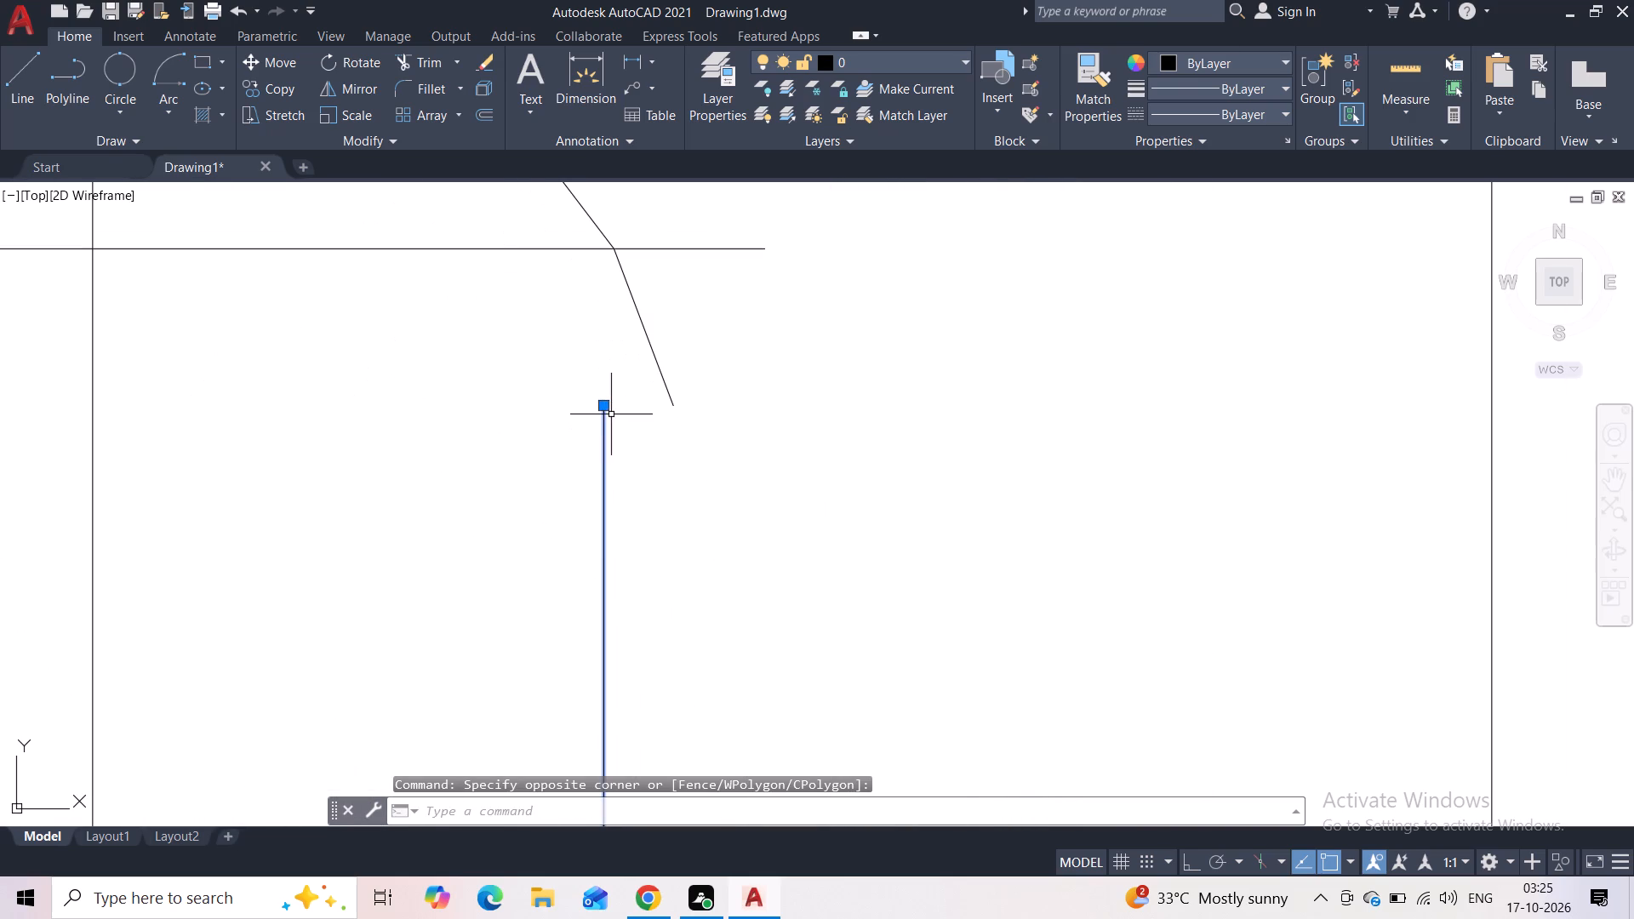
{"action": "scroll", "coordinate": [671, 505], "scroll_direction": "down", "scroll_amount": 1}
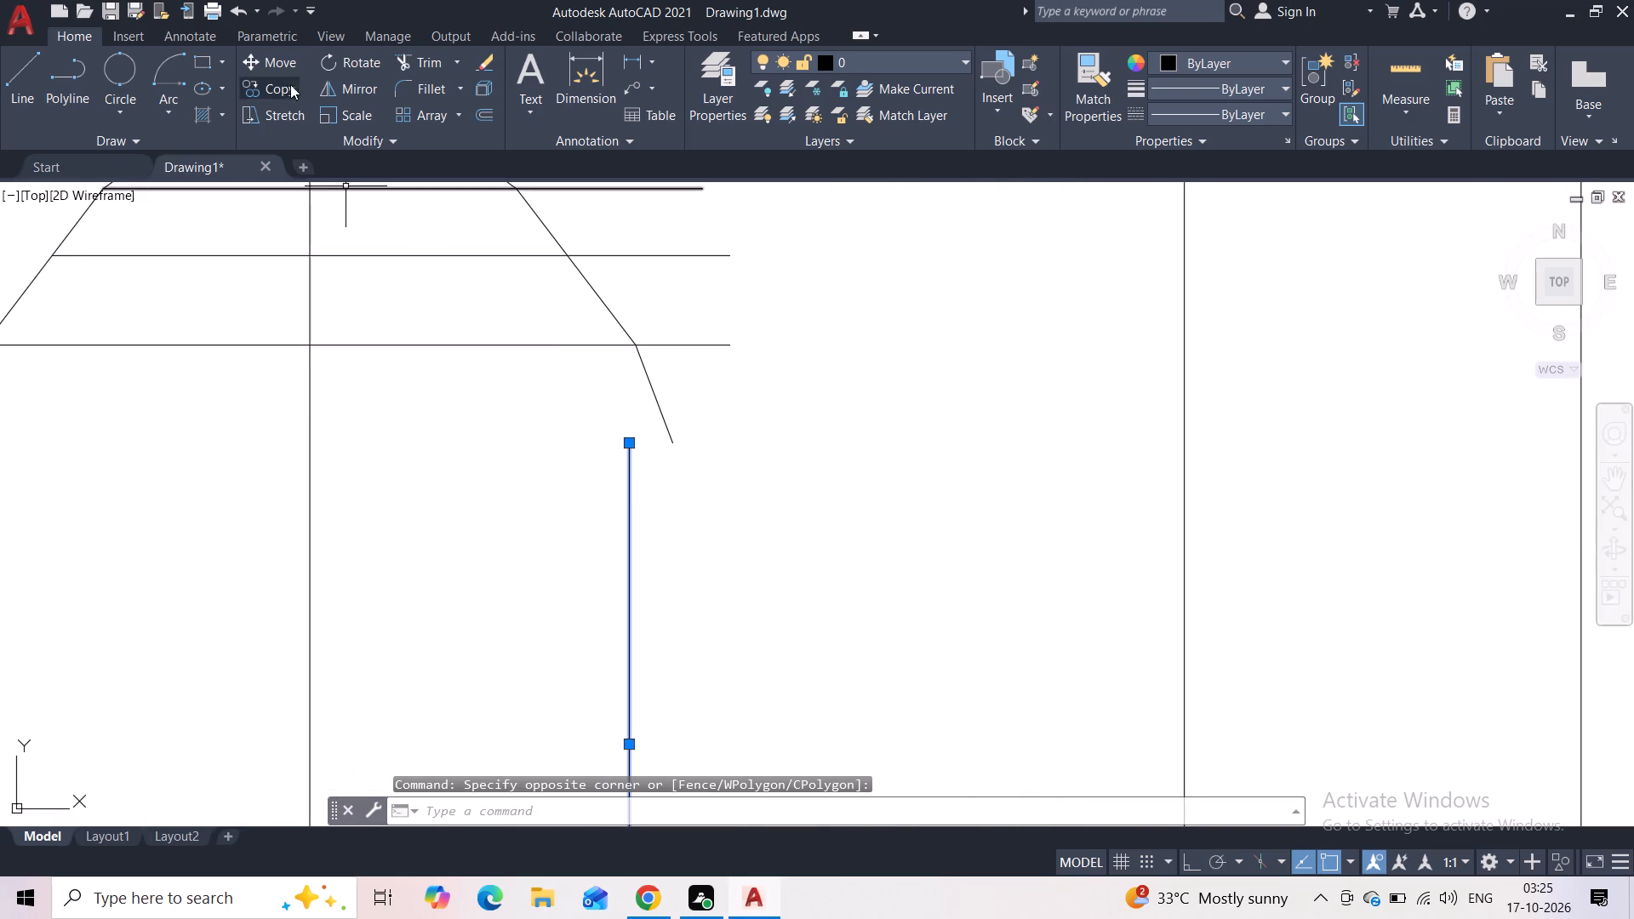
{"action": "left_click", "coordinate": [283, 69]}
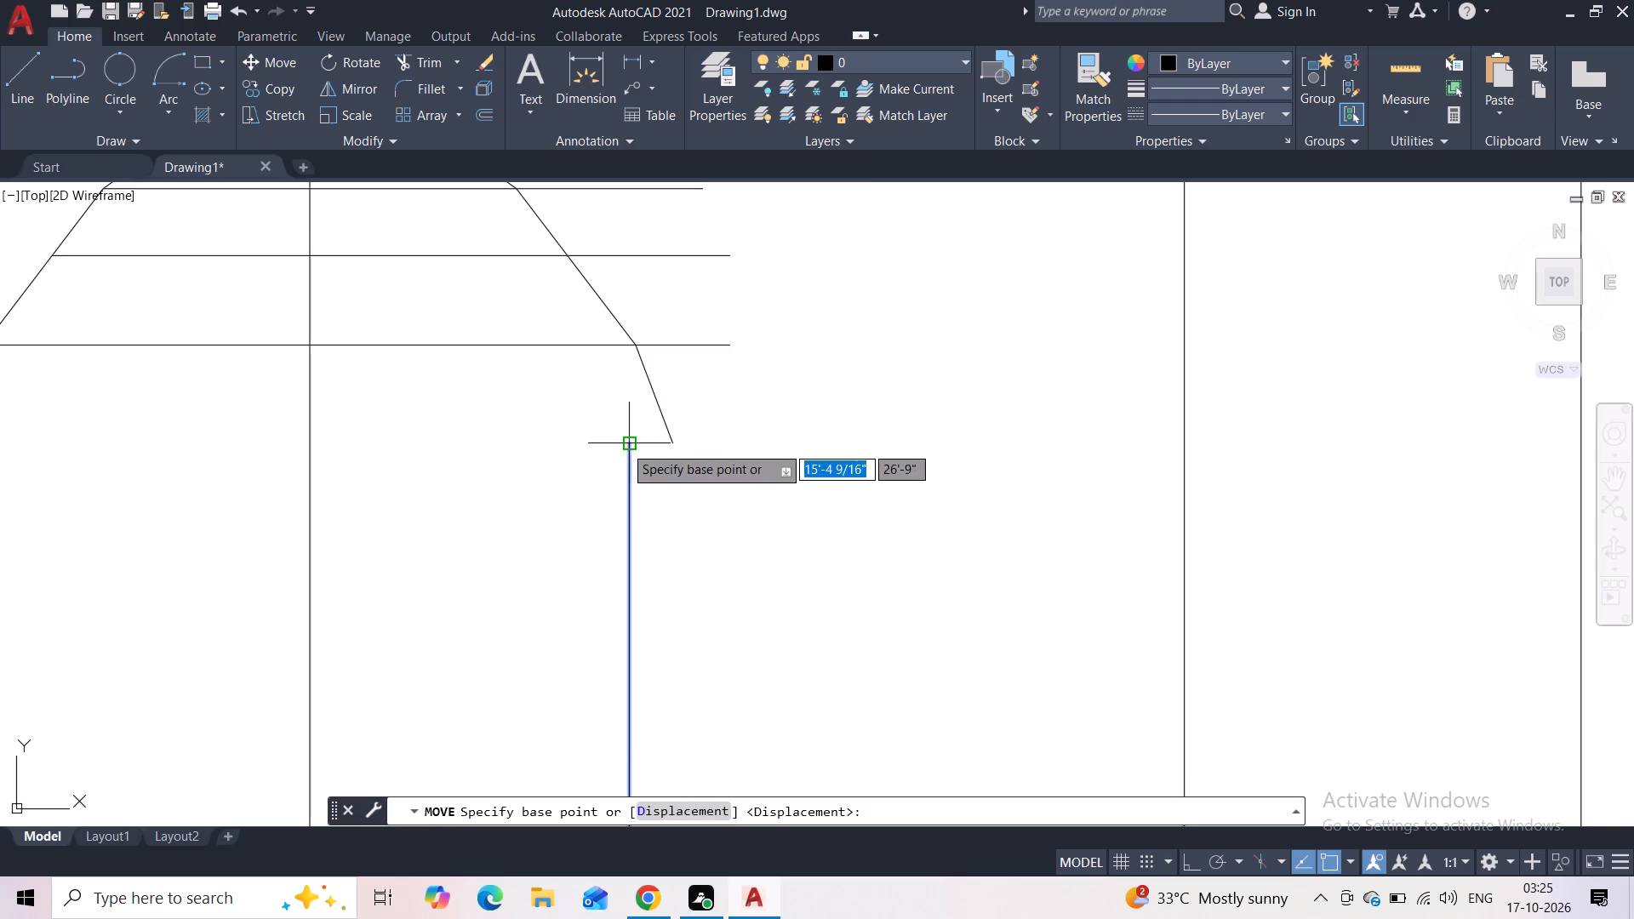
{"action": "left_click", "coordinate": [624, 445]}
{"action": "left_click", "coordinate": [667, 448]}
Draw a line about 3" long from the base line's right end to the moved vertical's foot, and turn ortho on.
{"action": "scroll", "coordinate": [717, 452], "scroll_direction": "down", "scroll_amount": 2}
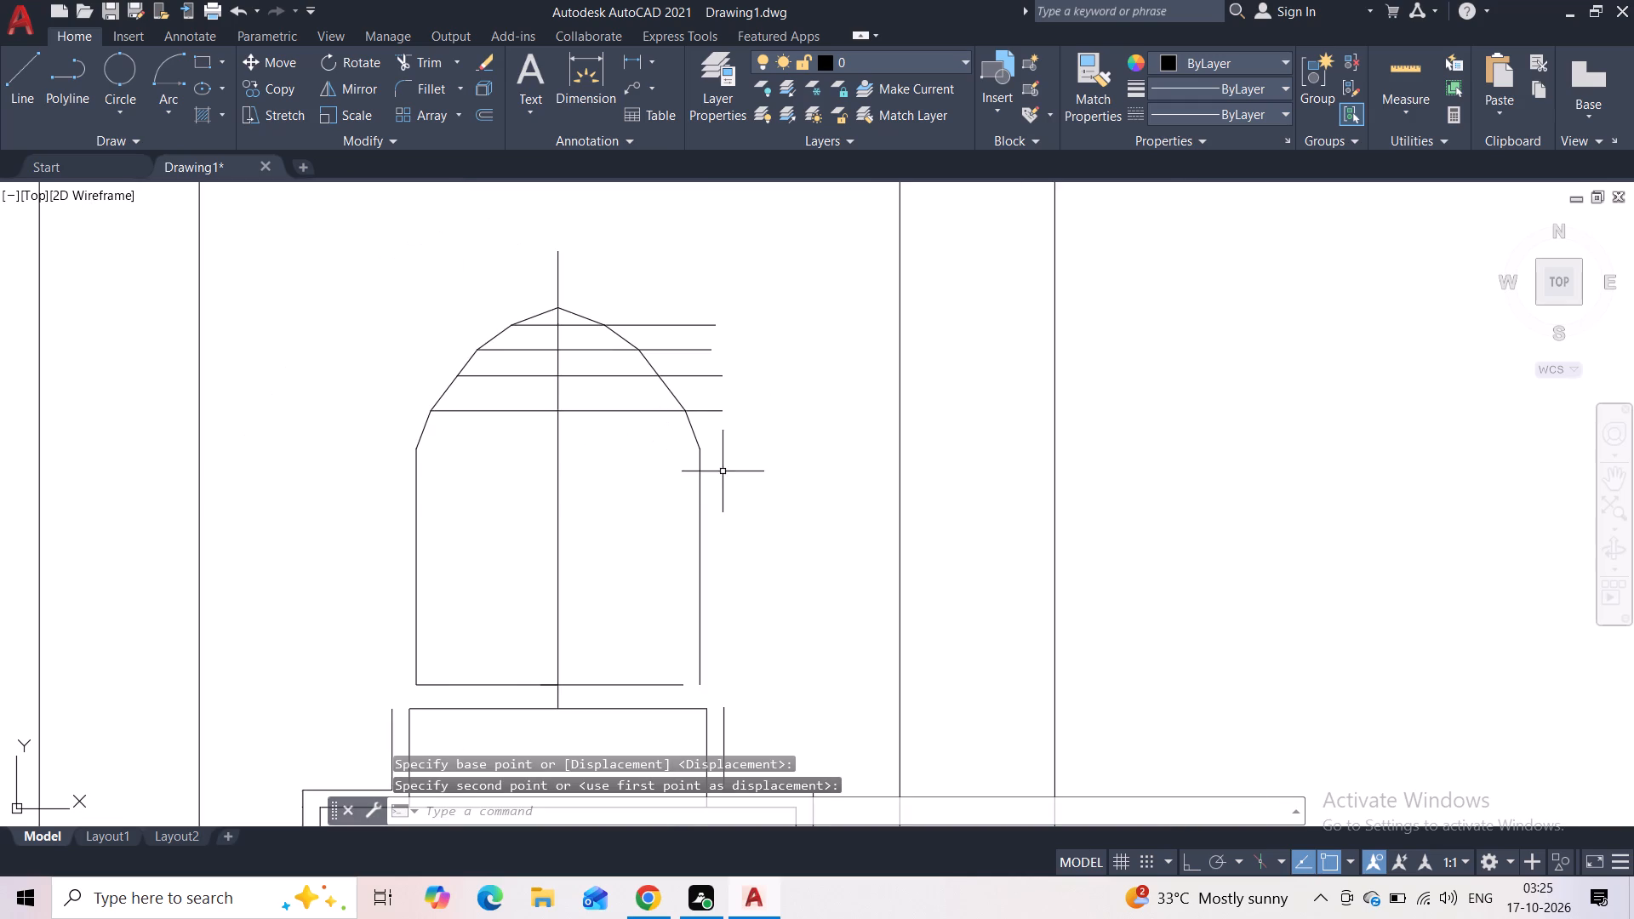
{"action": "middle_click_drag", "start_coordinate": [780, 580], "coordinate": [758, 500]}
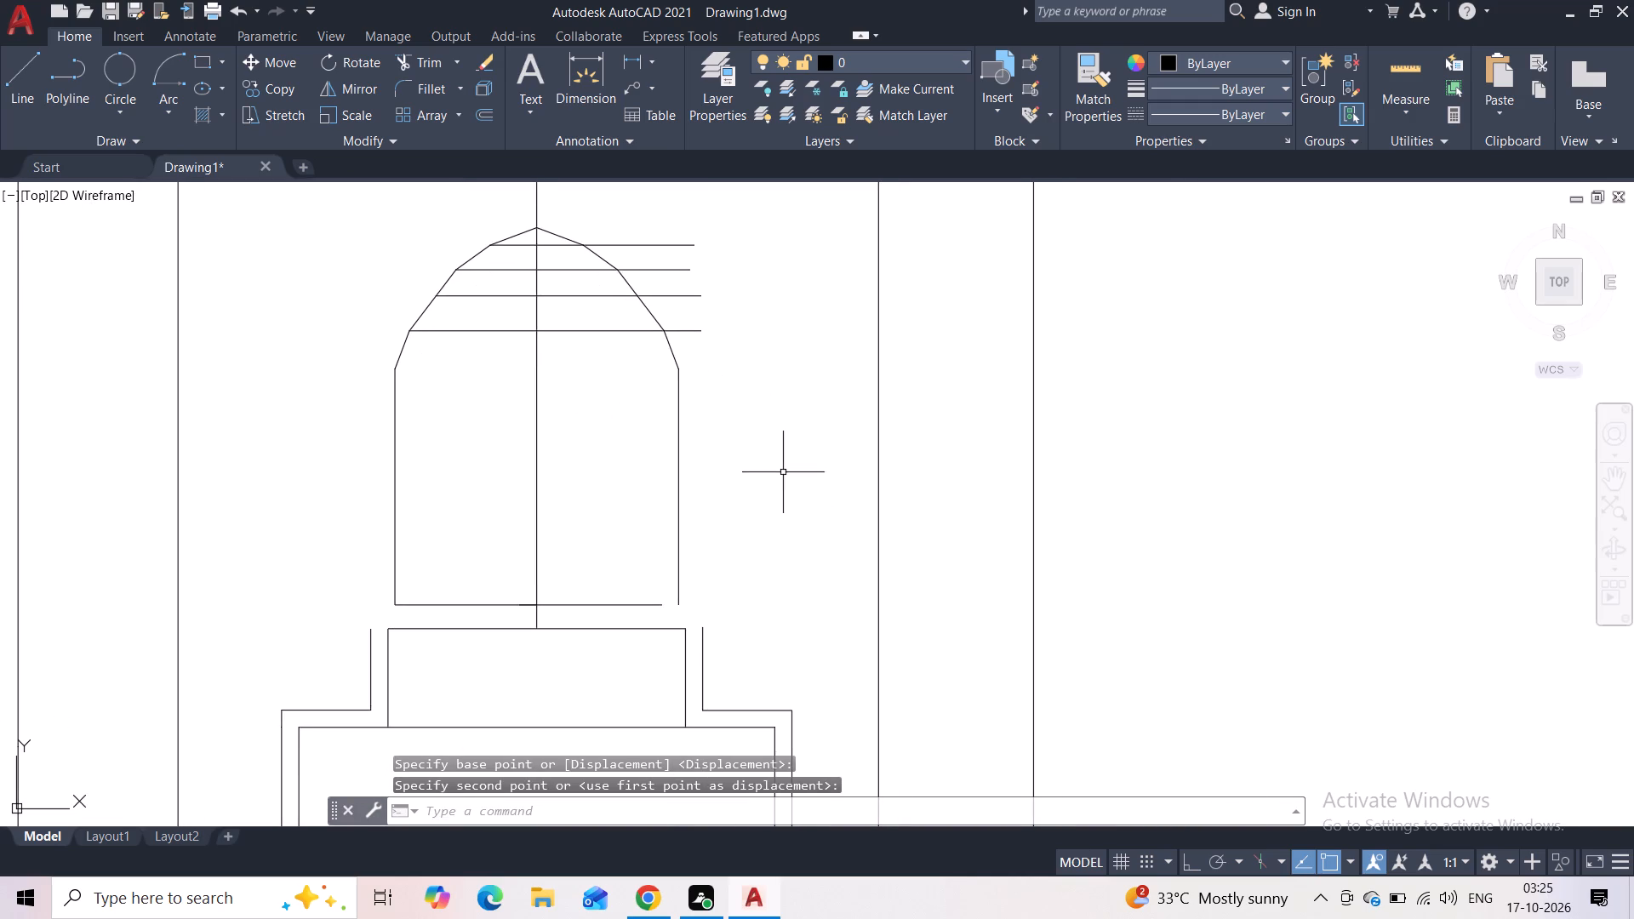
{"action": "left_click", "coordinate": [34, 99]}
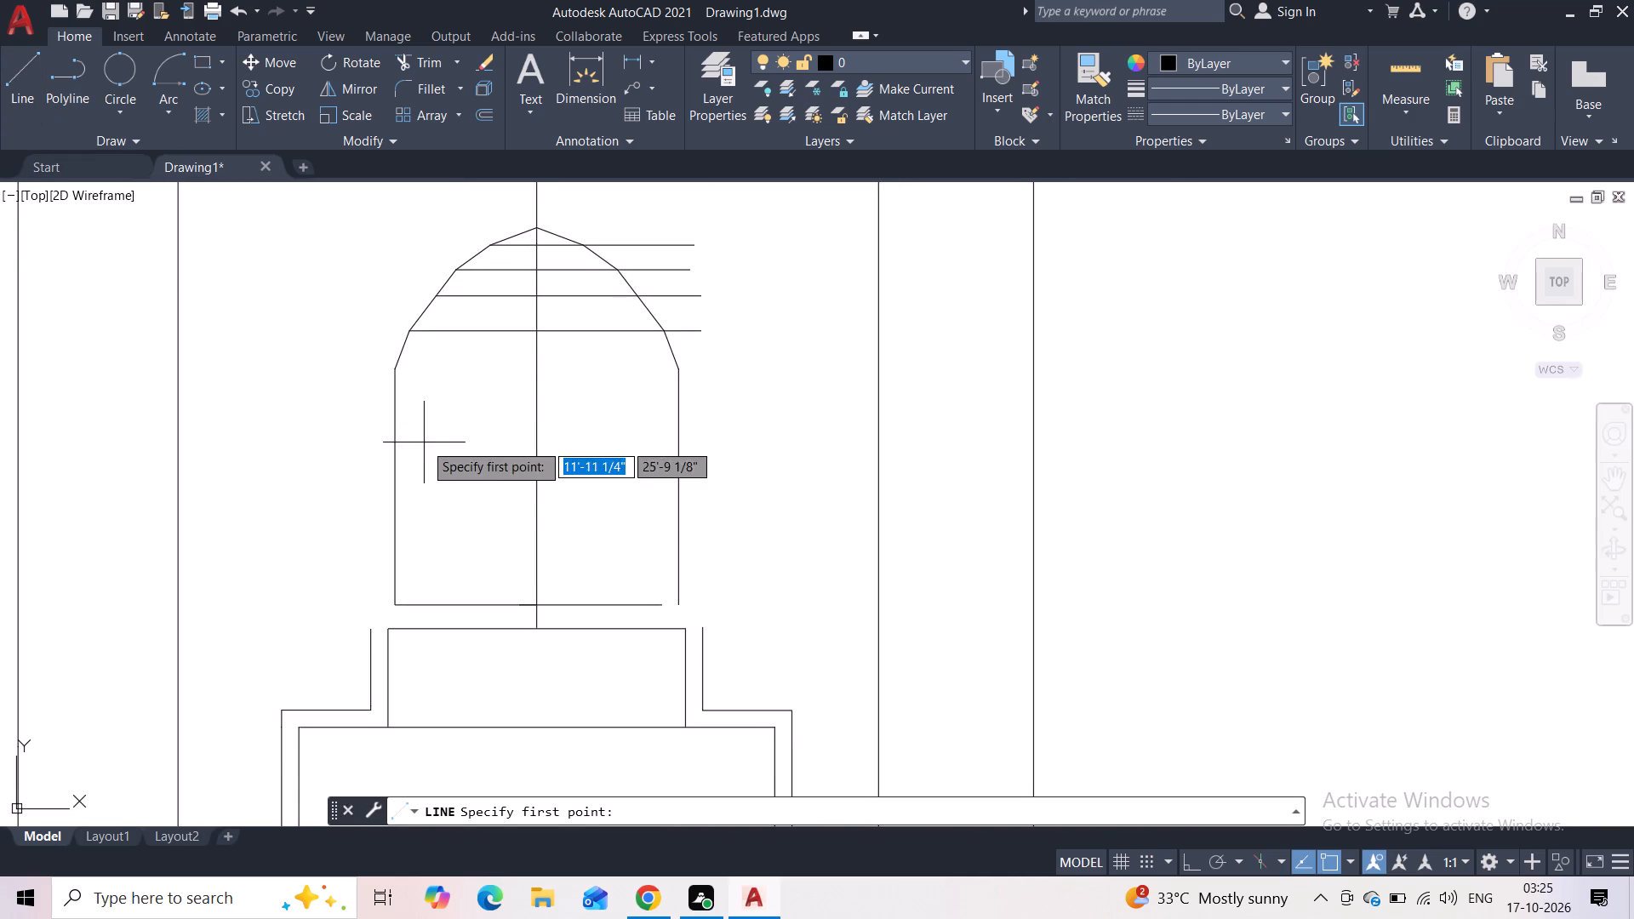
{"action": "scroll", "coordinate": [666, 592], "scroll_direction": "up", "scroll_amount": 3}
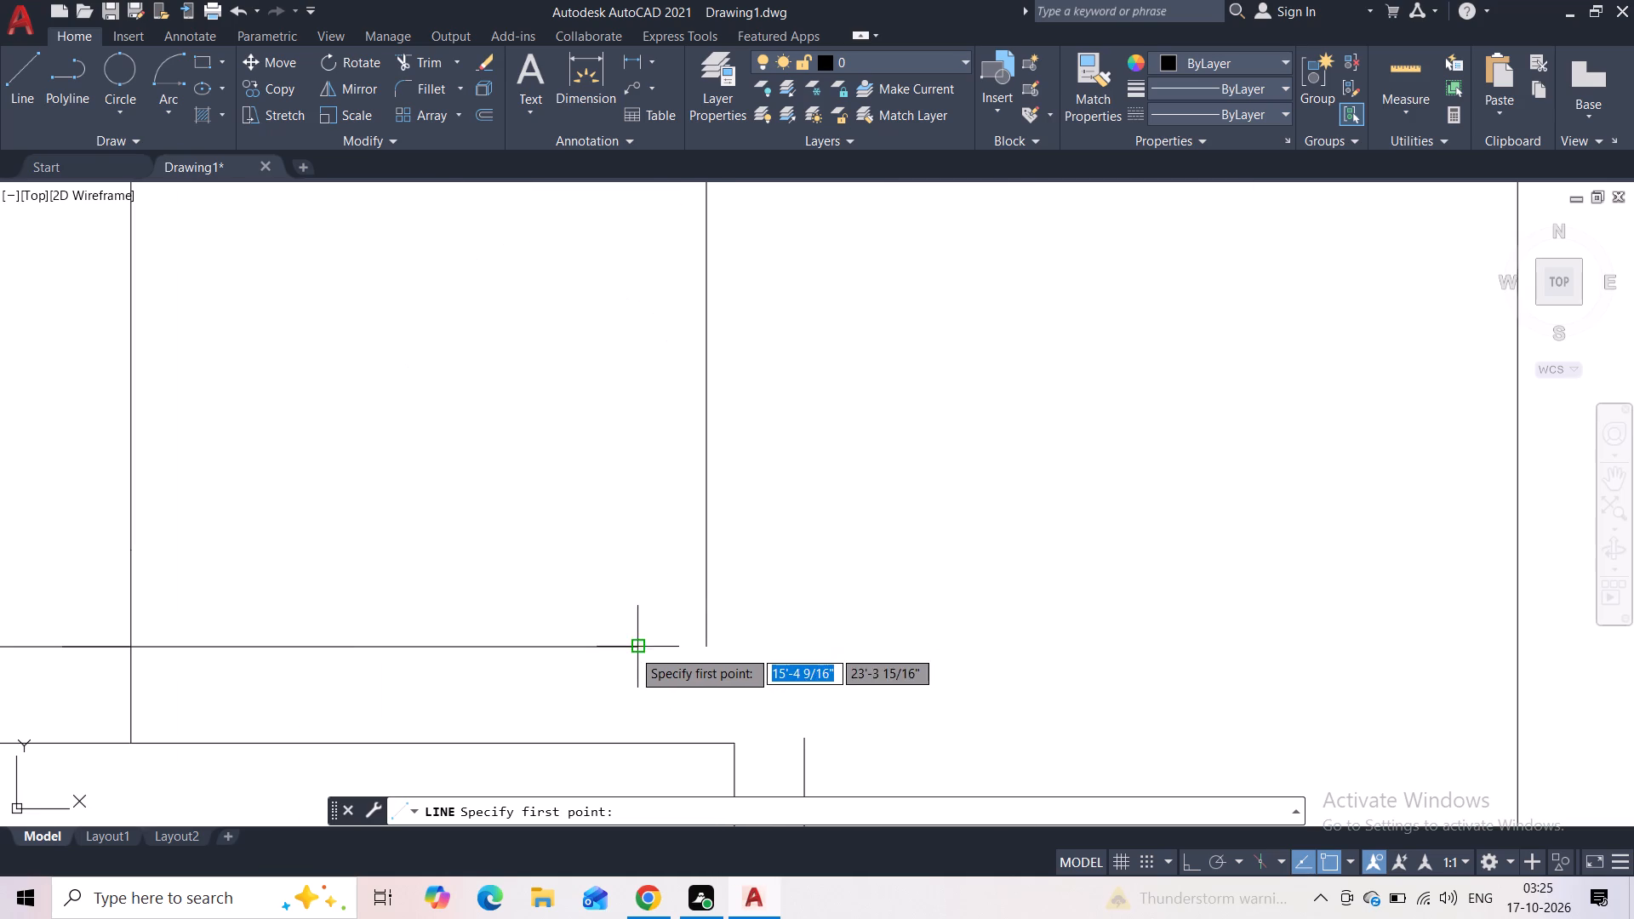
{"action": "left_click", "coordinate": [635, 651]}
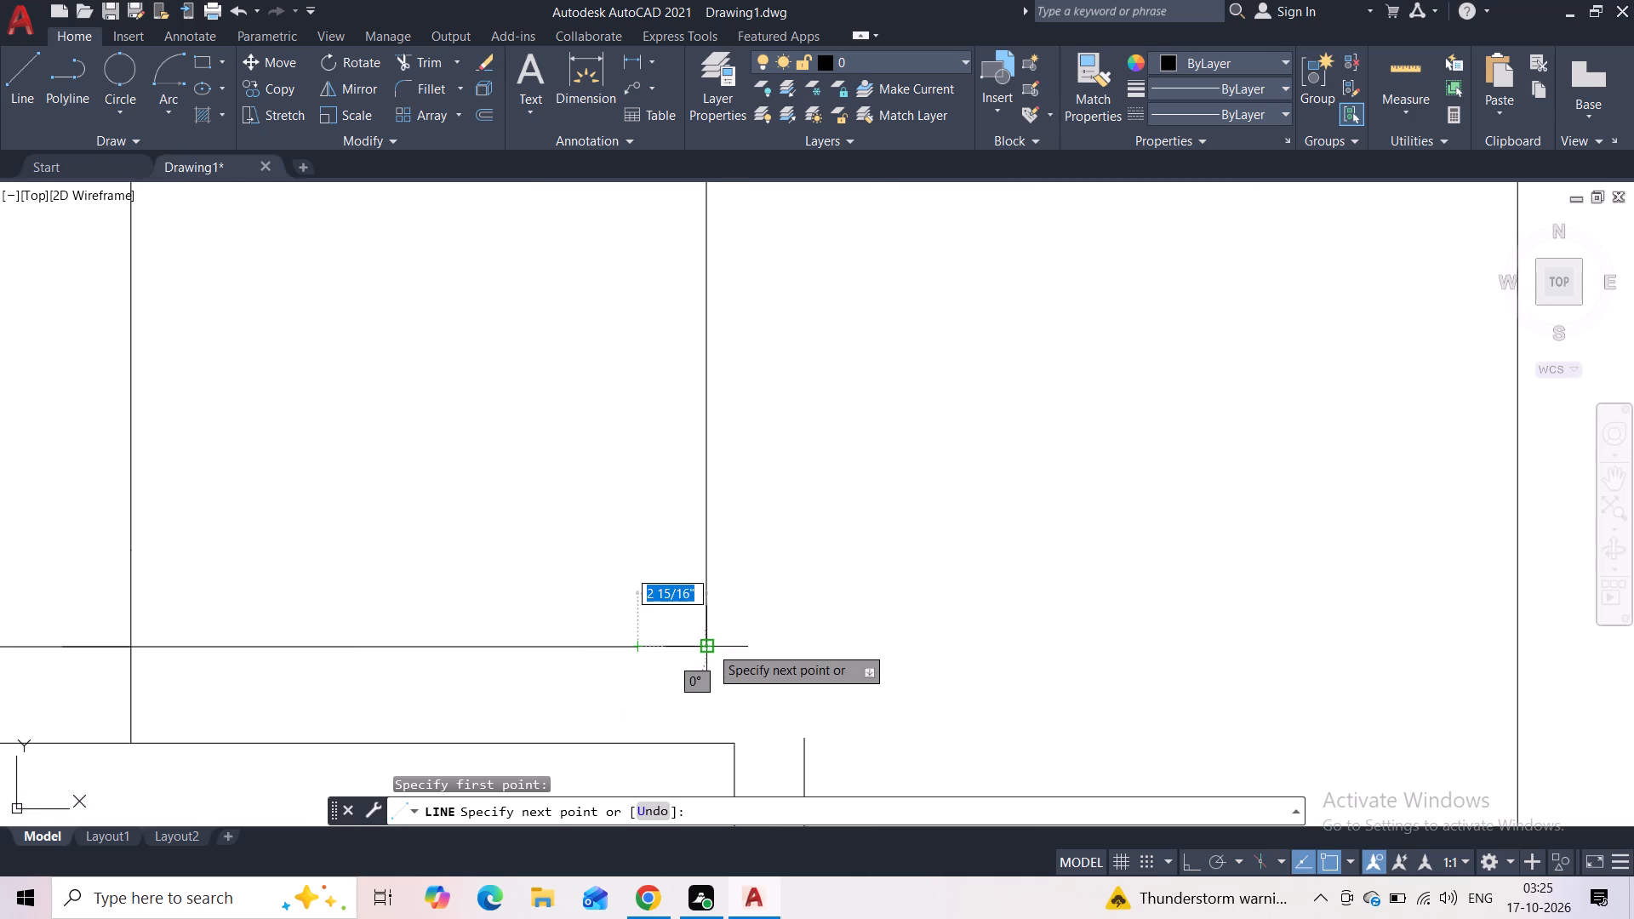
{"action": "left_click", "coordinate": [710, 646]}
{"action": "key", "text": "Escape"}
{"action": "key", "text": "F8"}
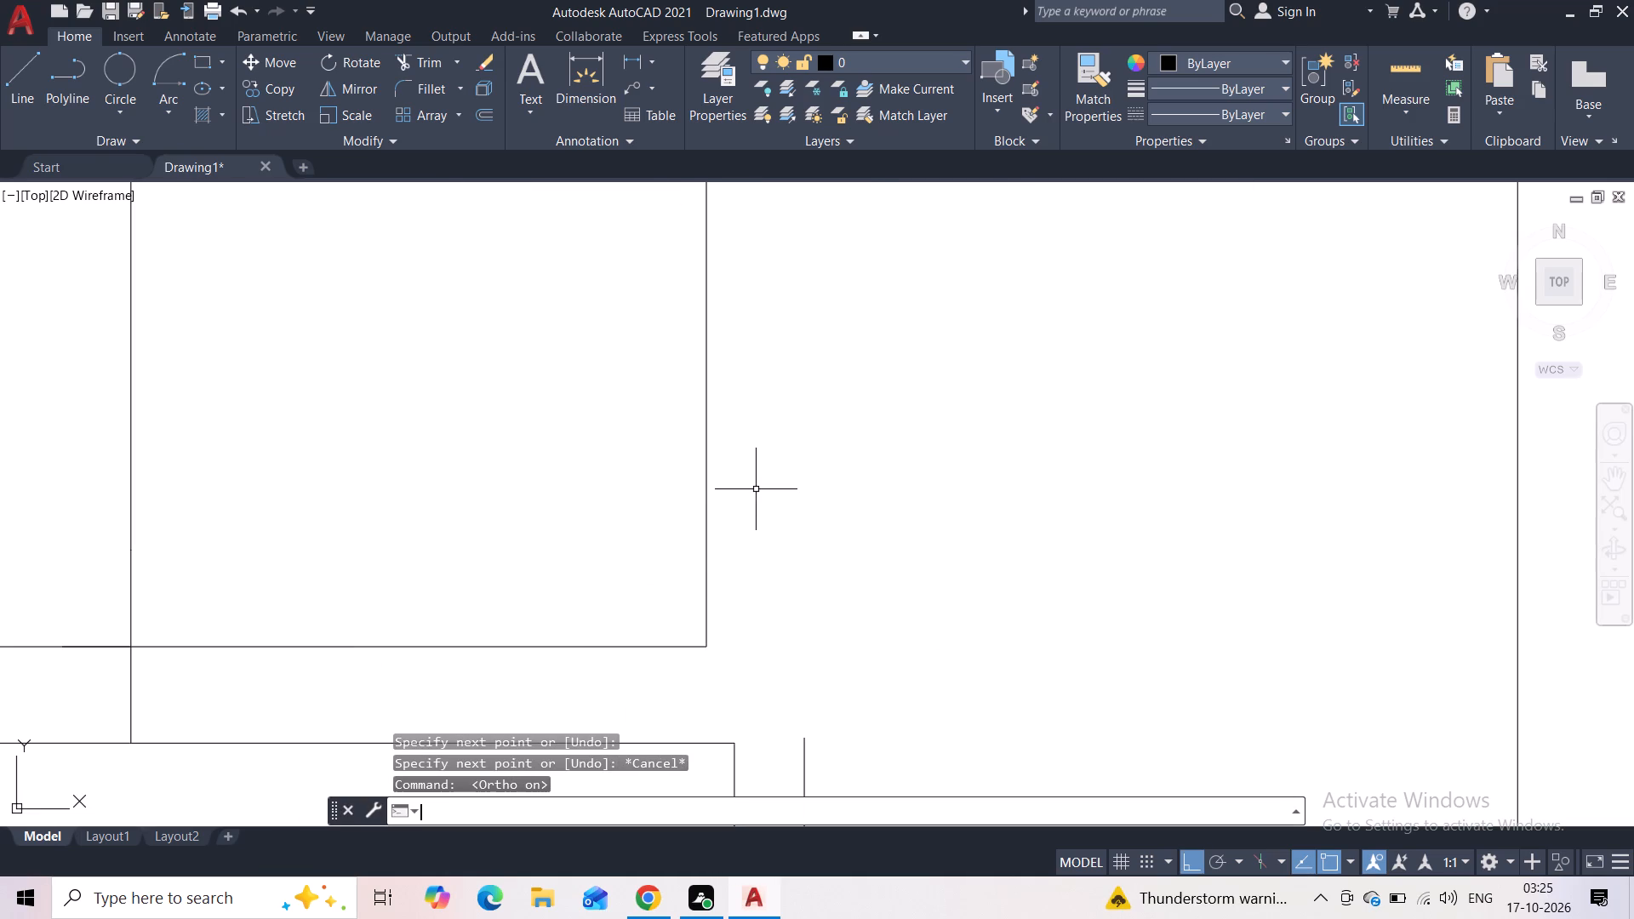
Erase the four horizontal construction lines crossing the arch.
{"action": "scroll", "coordinate": [691, 475], "scroll_direction": "down", "scroll_amount": 3}
{"action": "middle_click_drag", "start_coordinate": [617, 398], "coordinate": [629, 572]}
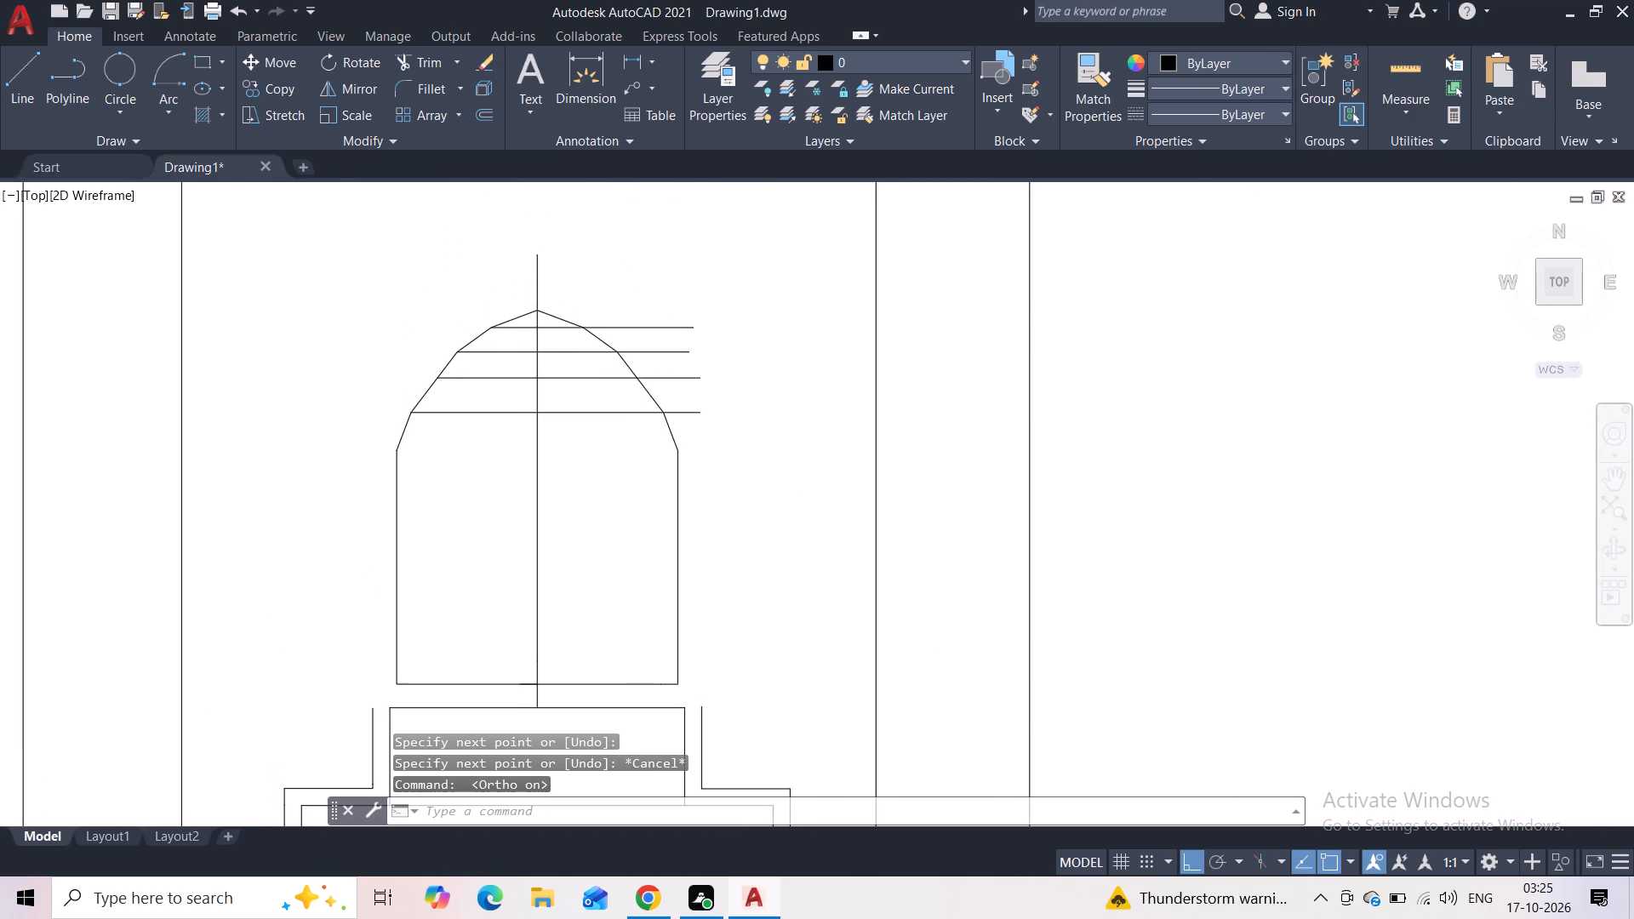
{"action": "left_click", "coordinate": [680, 326]}
{"action": "left_click", "coordinate": [694, 322]}
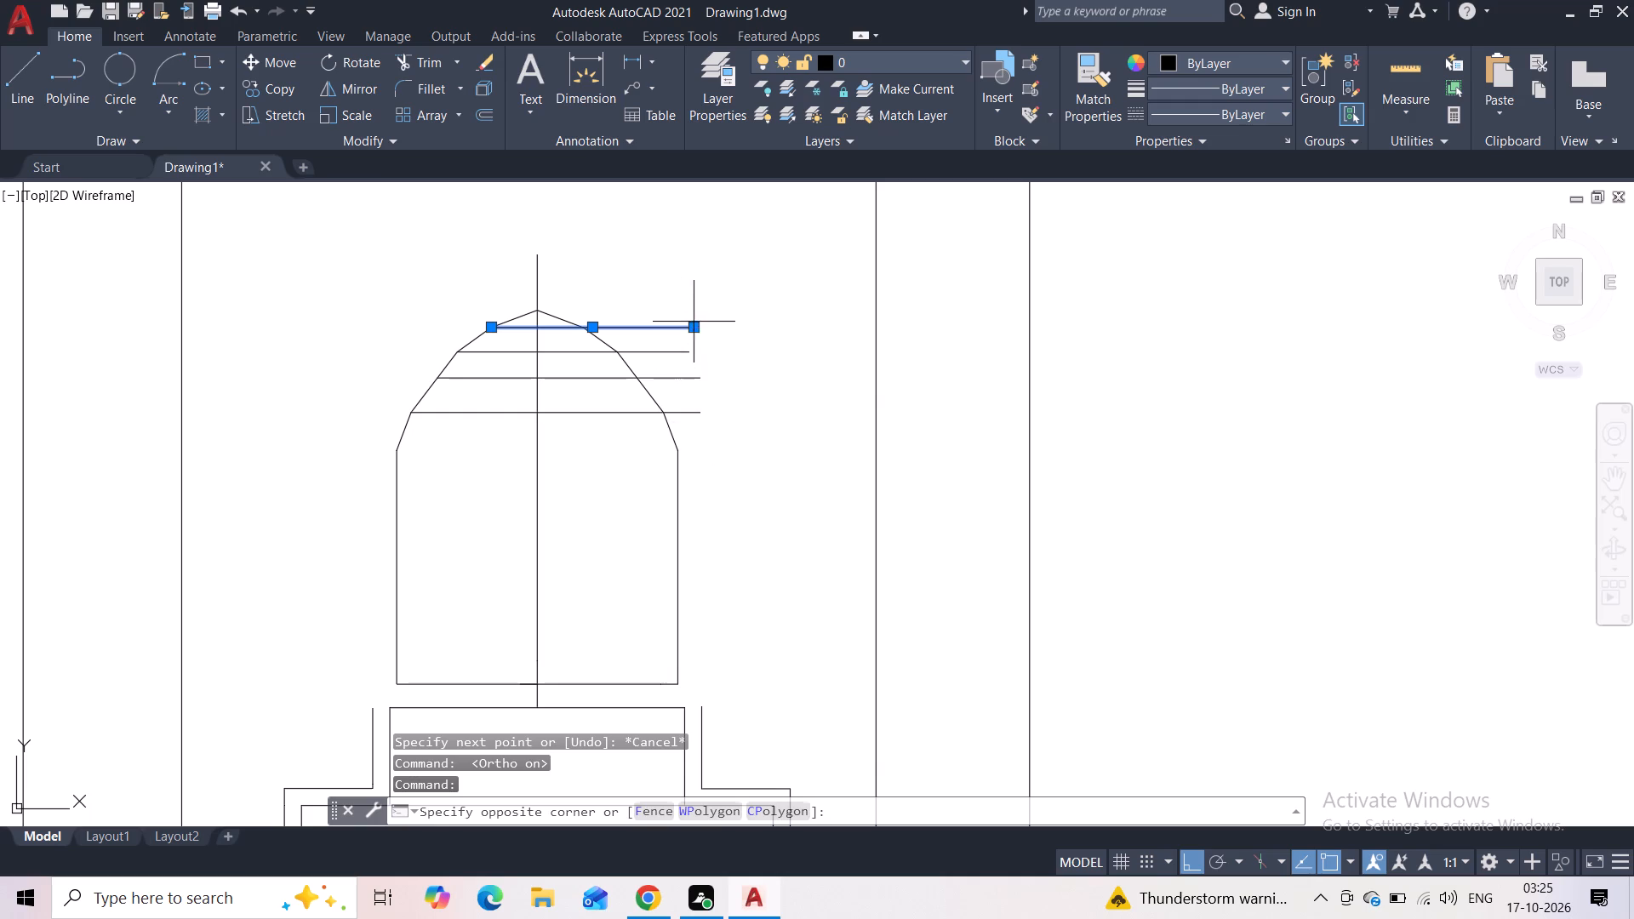
{"action": "left_click", "coordinate": [687, 460]}
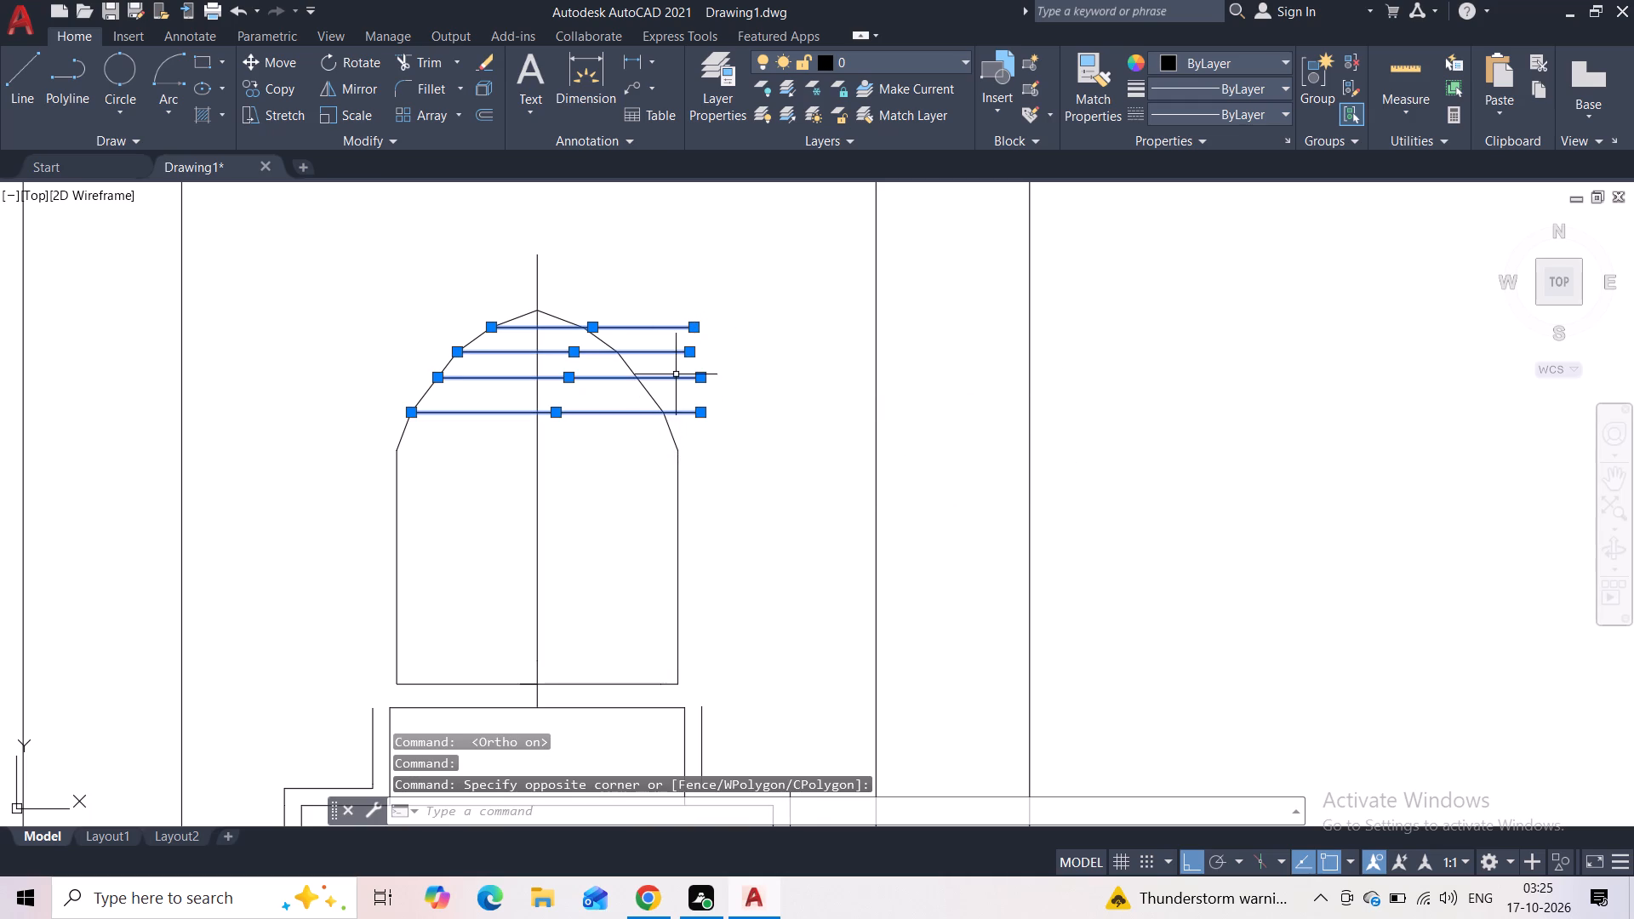
{"action": "key", "text": "Delete"}
Erase the vertical centre line inside the arch and its short pieces at the apex and the base.
{"action": "left_click", "coordinate": [589, 452]}
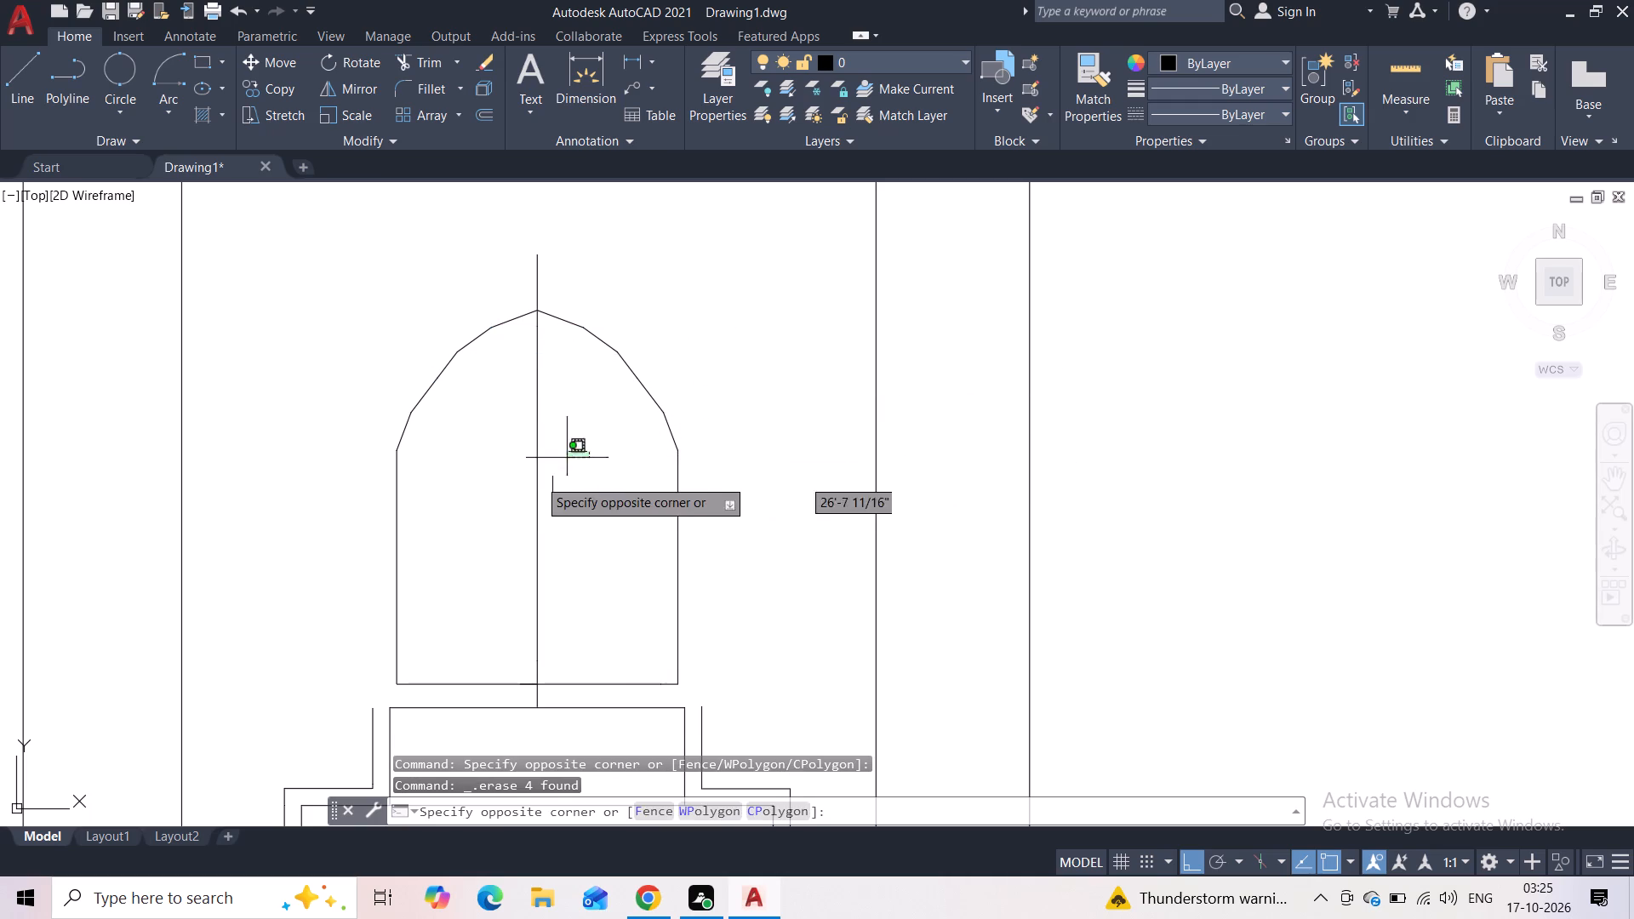
{"action": "left_click", "coordinate": [519, 491]}
{"action": "key", "text": "Delete"}
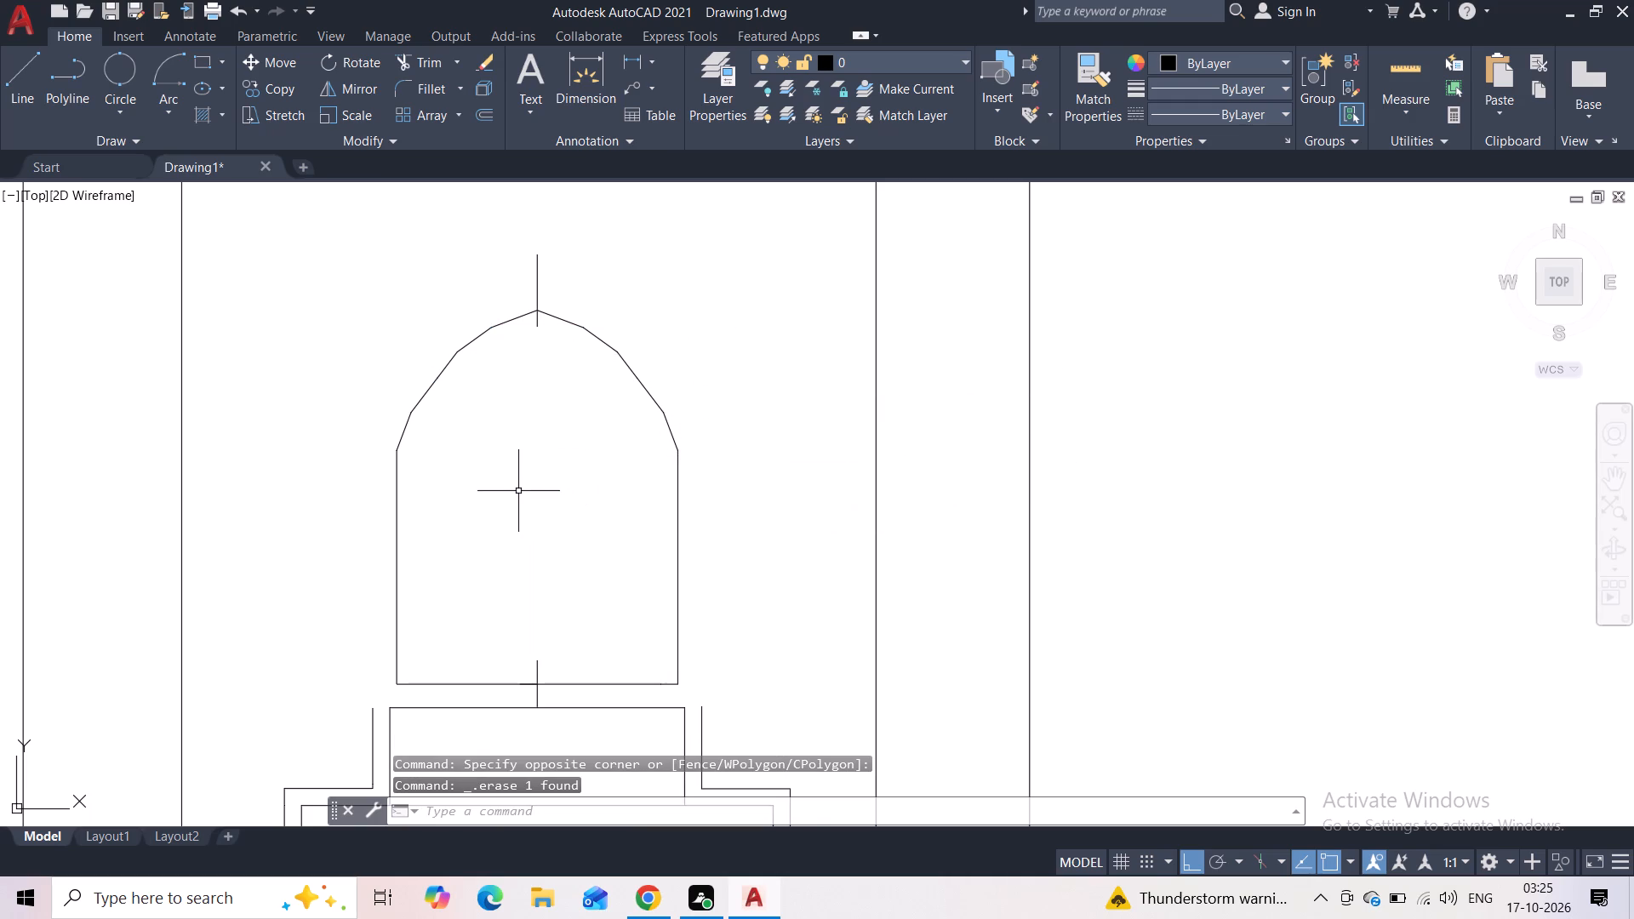
{"action": "left_click", "coordinate": [559, 256]}
{"action": "left_click", "coordinate": [541, 258]}
{"action": "left_click", "coordinate": [556, 268]}
{"action": "left_click", "coordinate": [525, 276]}
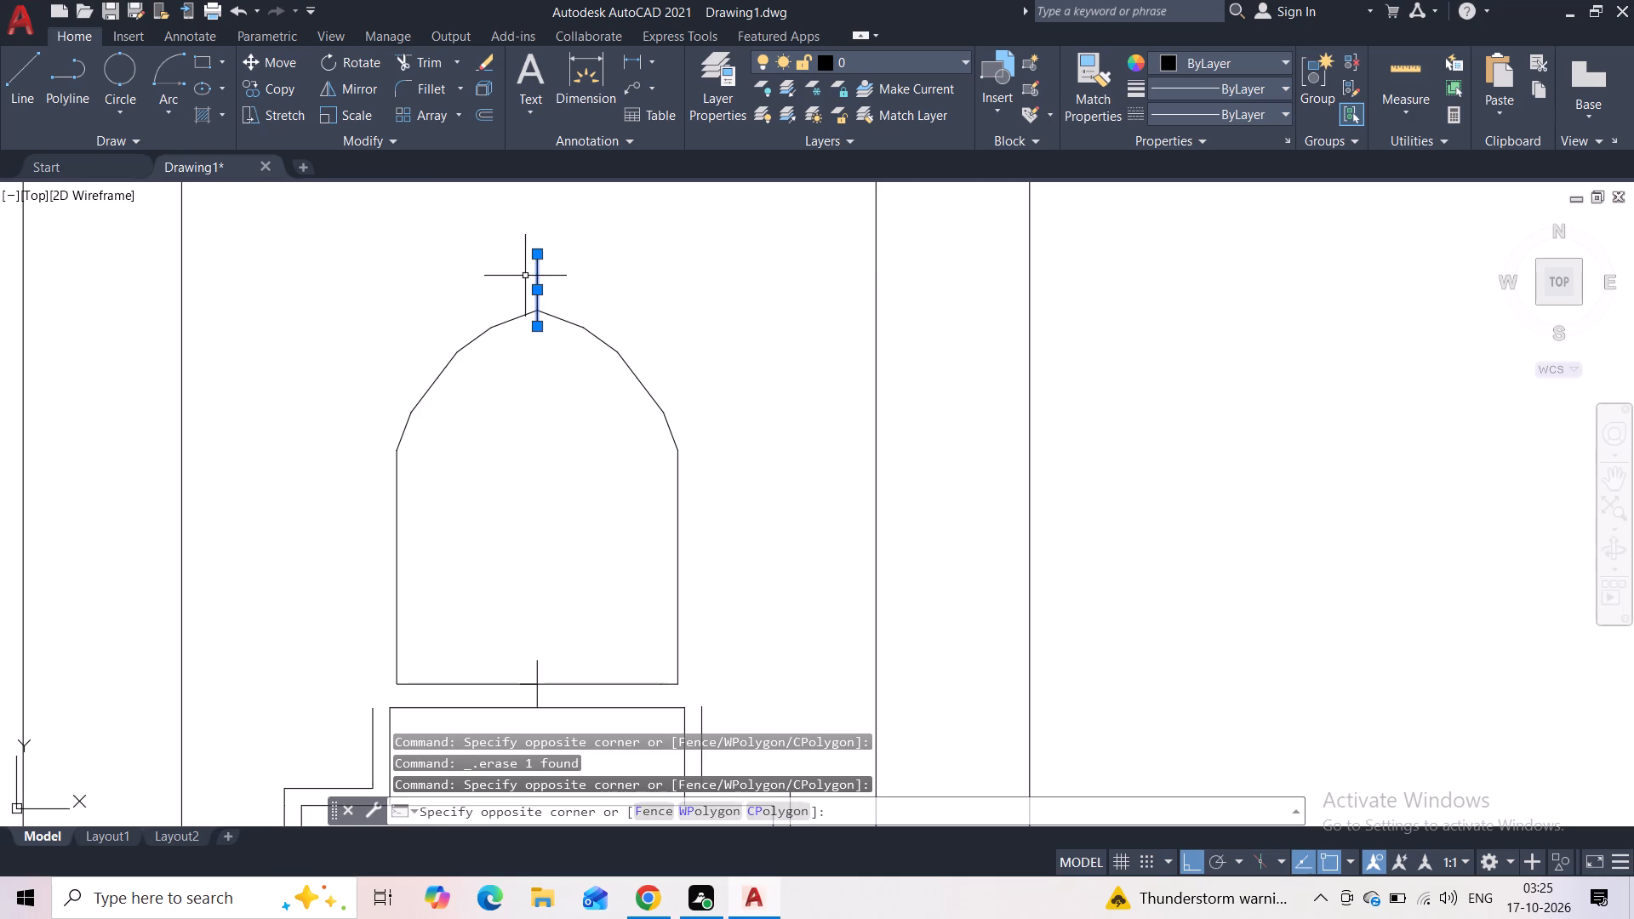
{"action": "key", "text": "Delete"}
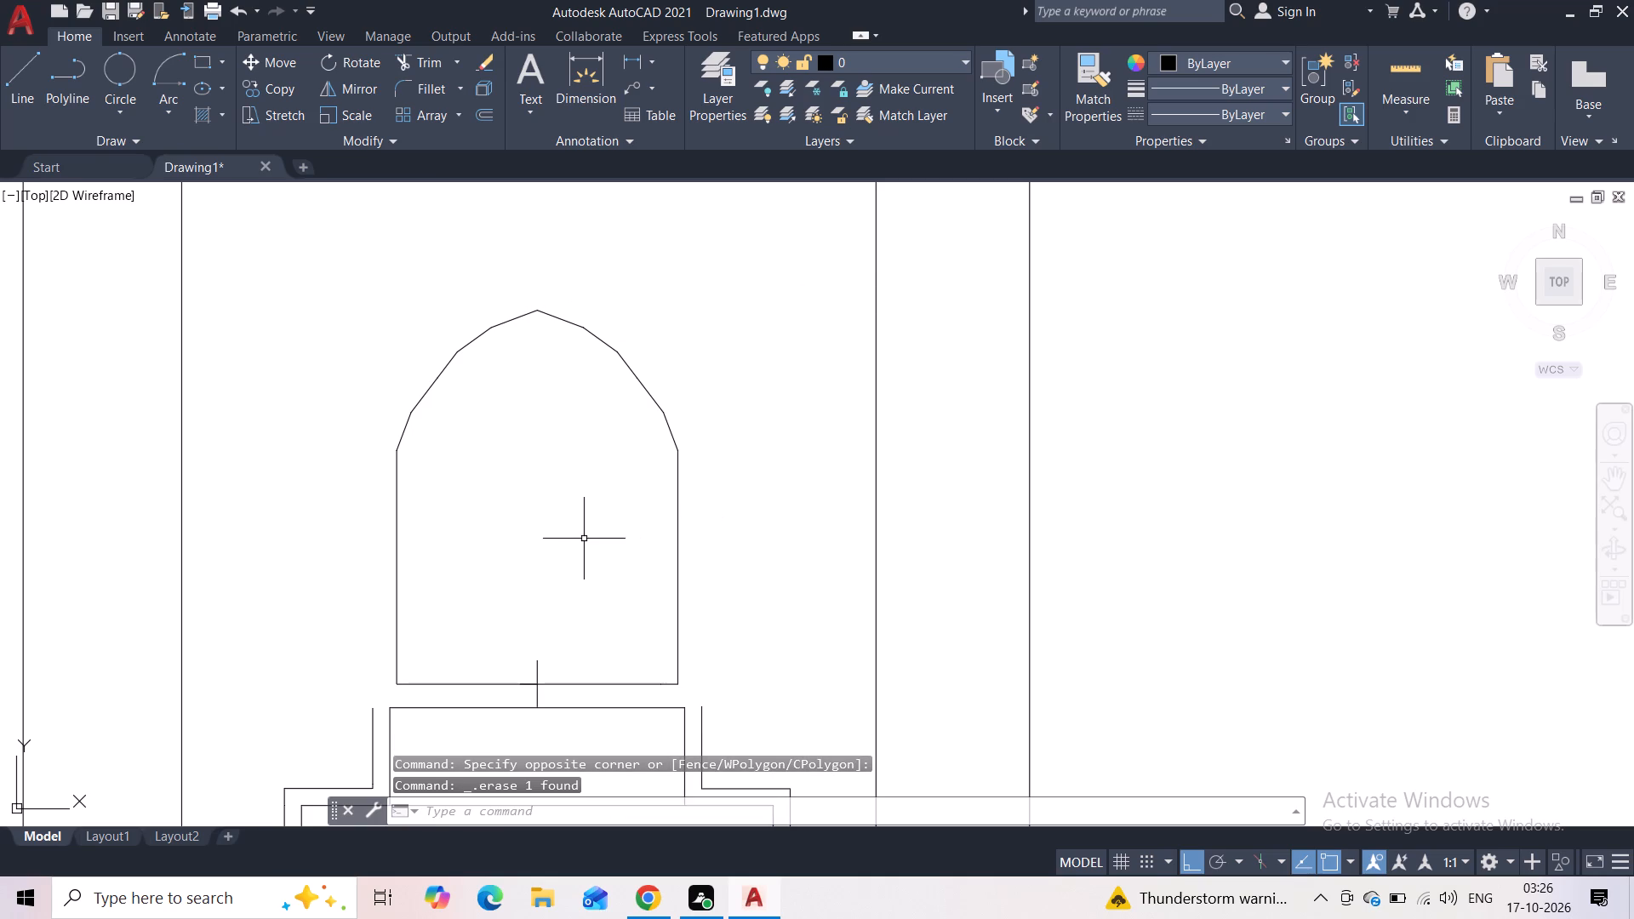
{"action": "middle_click_drag", "start_coordinate": [581, 537], "coordinate": [542, 277]}
{"action": "scroll", "coordinate": [493, 424], "scroll_direction": "up", "scroll_amount": 4}
{"action": "left_click", "coordinate": [561, 323]}
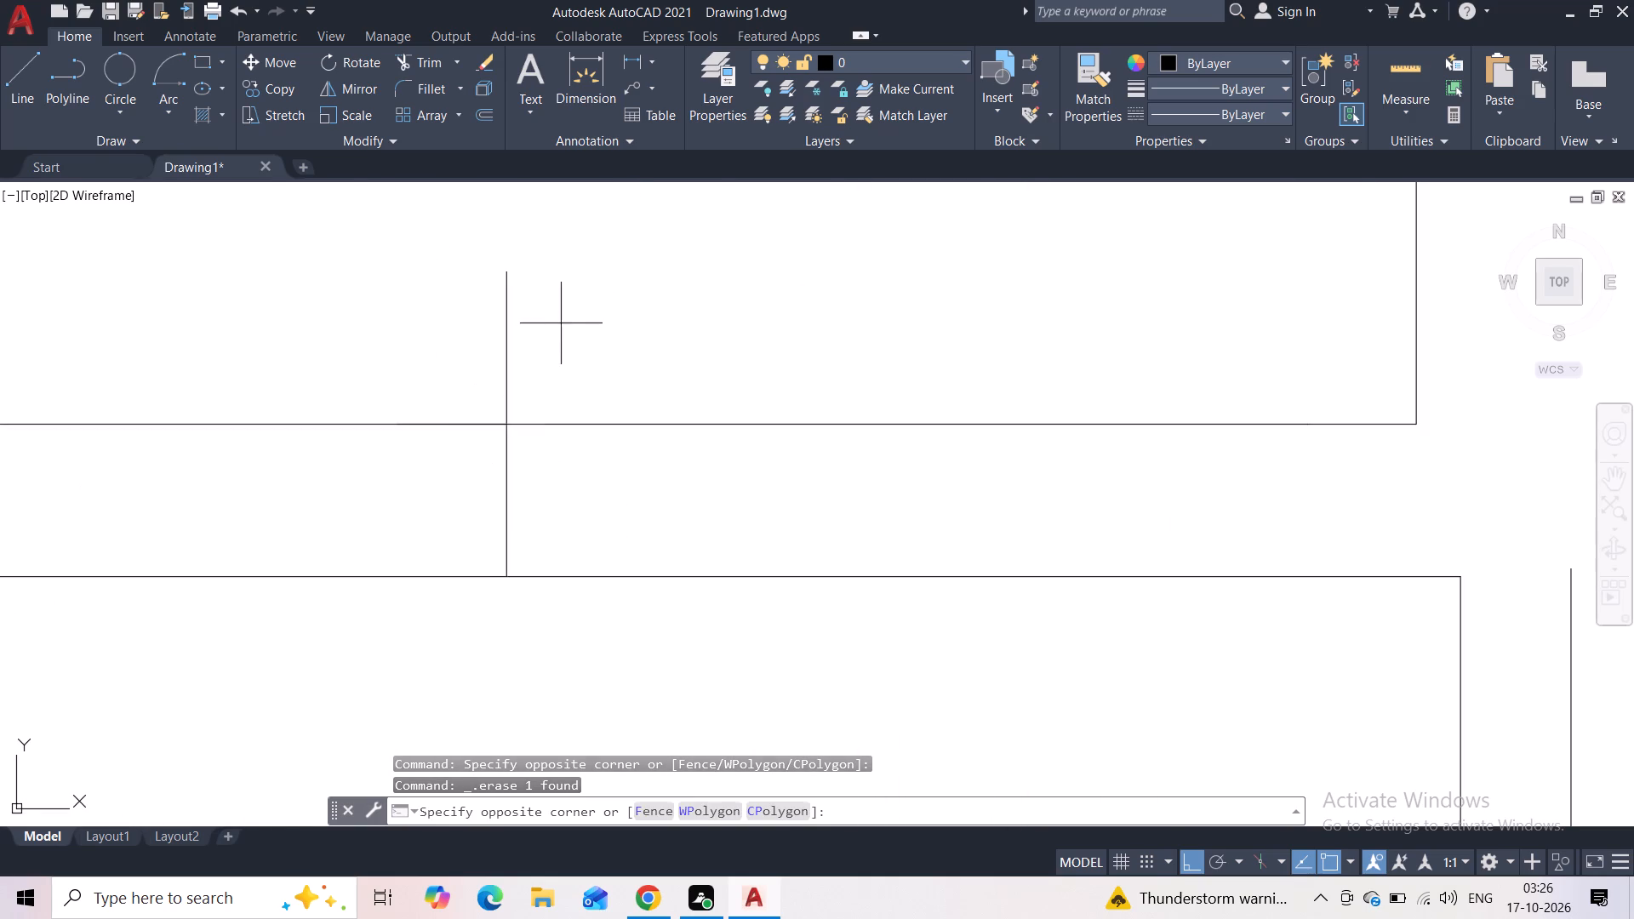
{"action": "left_click", "coordinate": [483, 348]}
{"action": "key", "text": "Delete"}
Draw a vertical line about 3'-9" up from the outer frame's upper-left end, level with the arch's springing point.
{"action": "scroll", "coordinate": [479, 363], "scroll_direction": "down", "scroll_amount": 3}
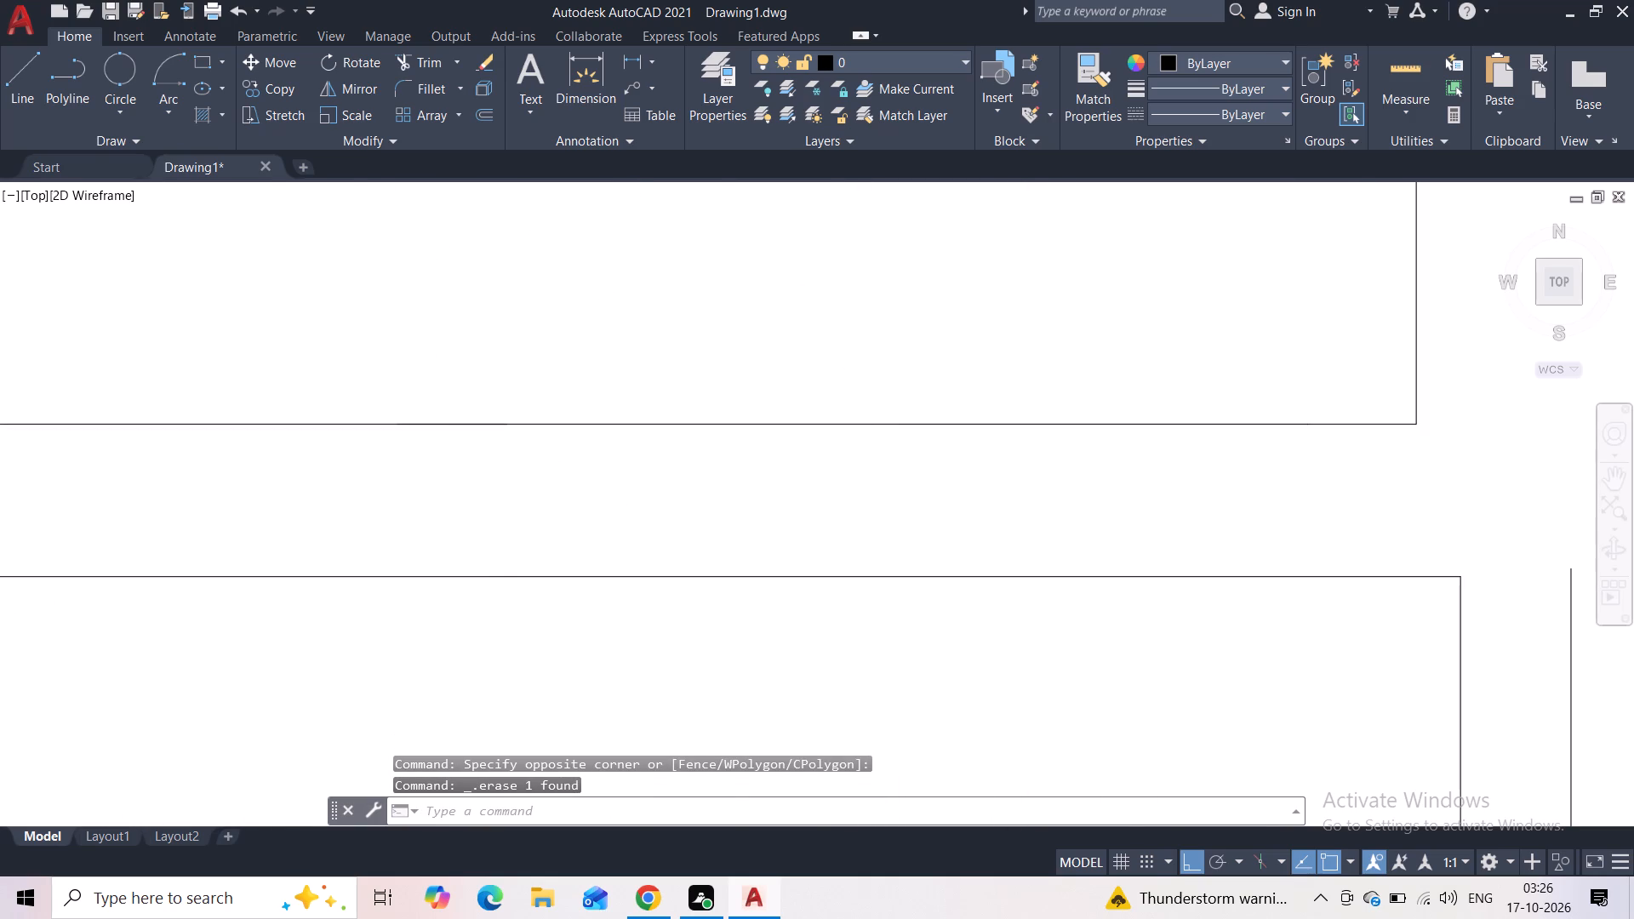
{"action": "scroll", "coordinate": [479, 363], "scroll_direction": "down", "scroll_amount": 3}
{"action": "middle_click_drag", "start_coordinate": [483, 337], "coordinate": [488, 420]}
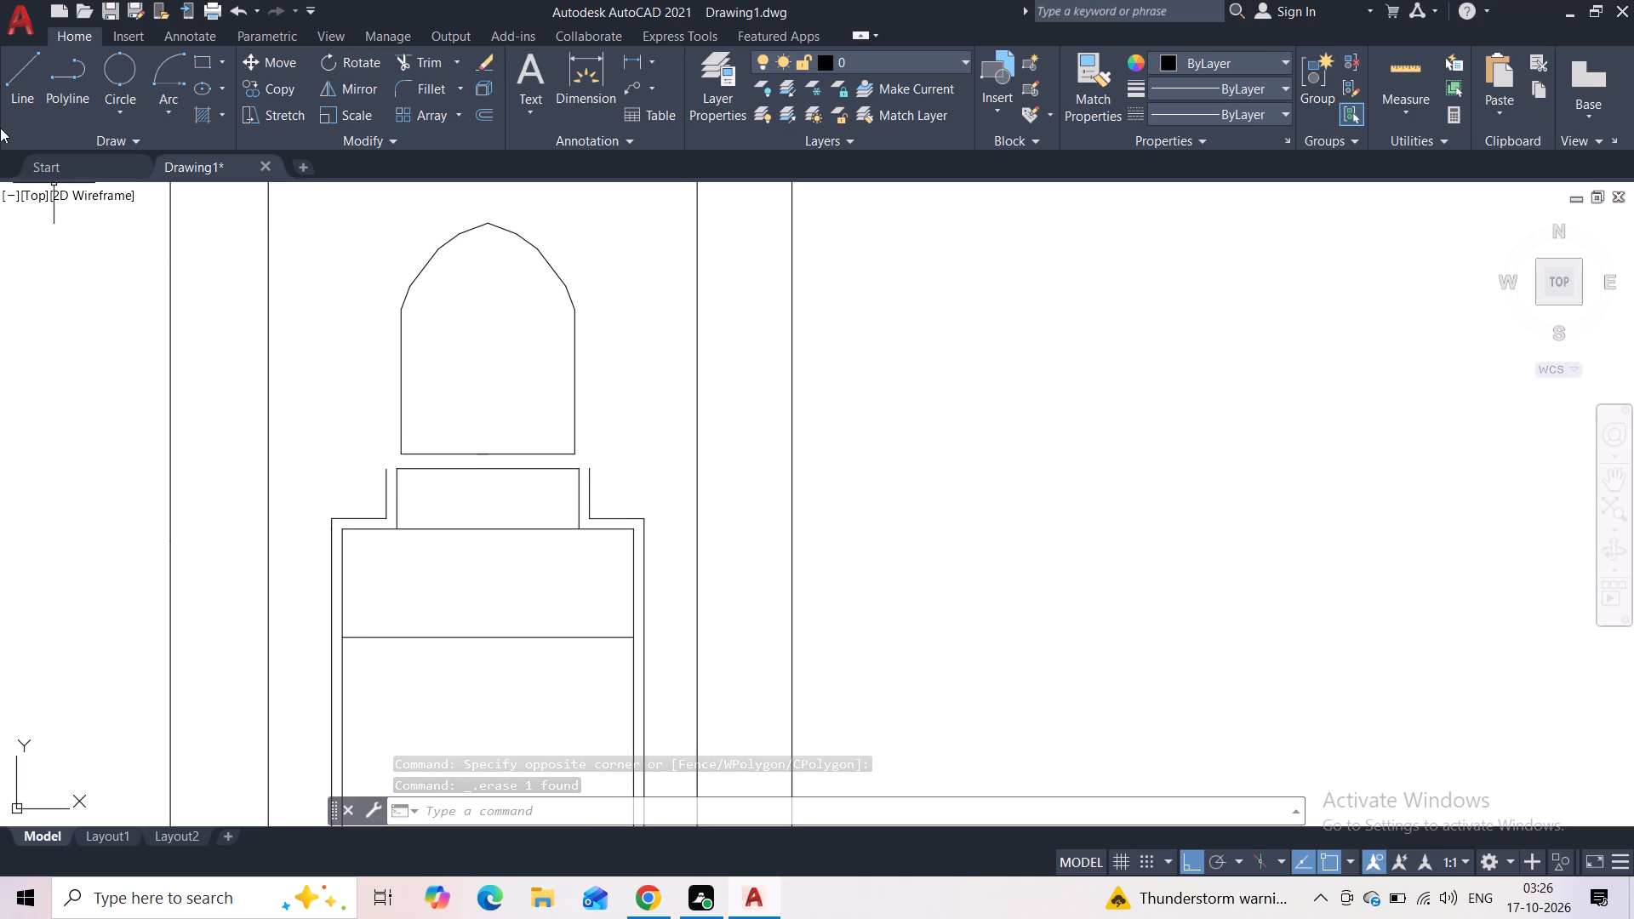
{"action": "left_click", "coordinate": [14, 98]}
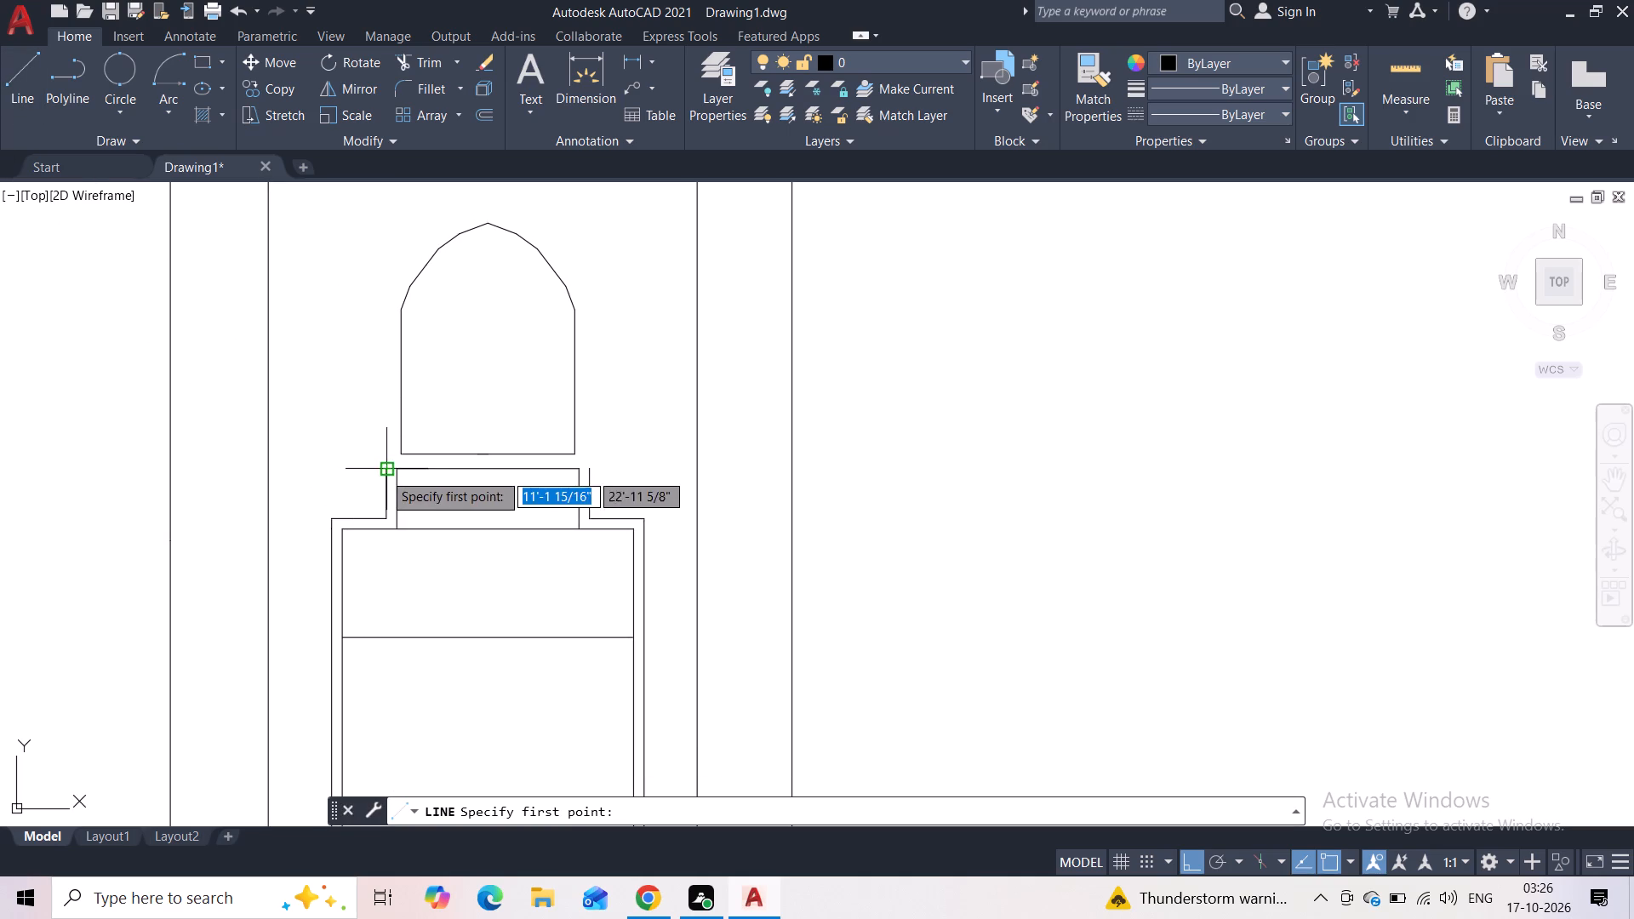
{"action": "left_click", "coordinate": [383, 472]}
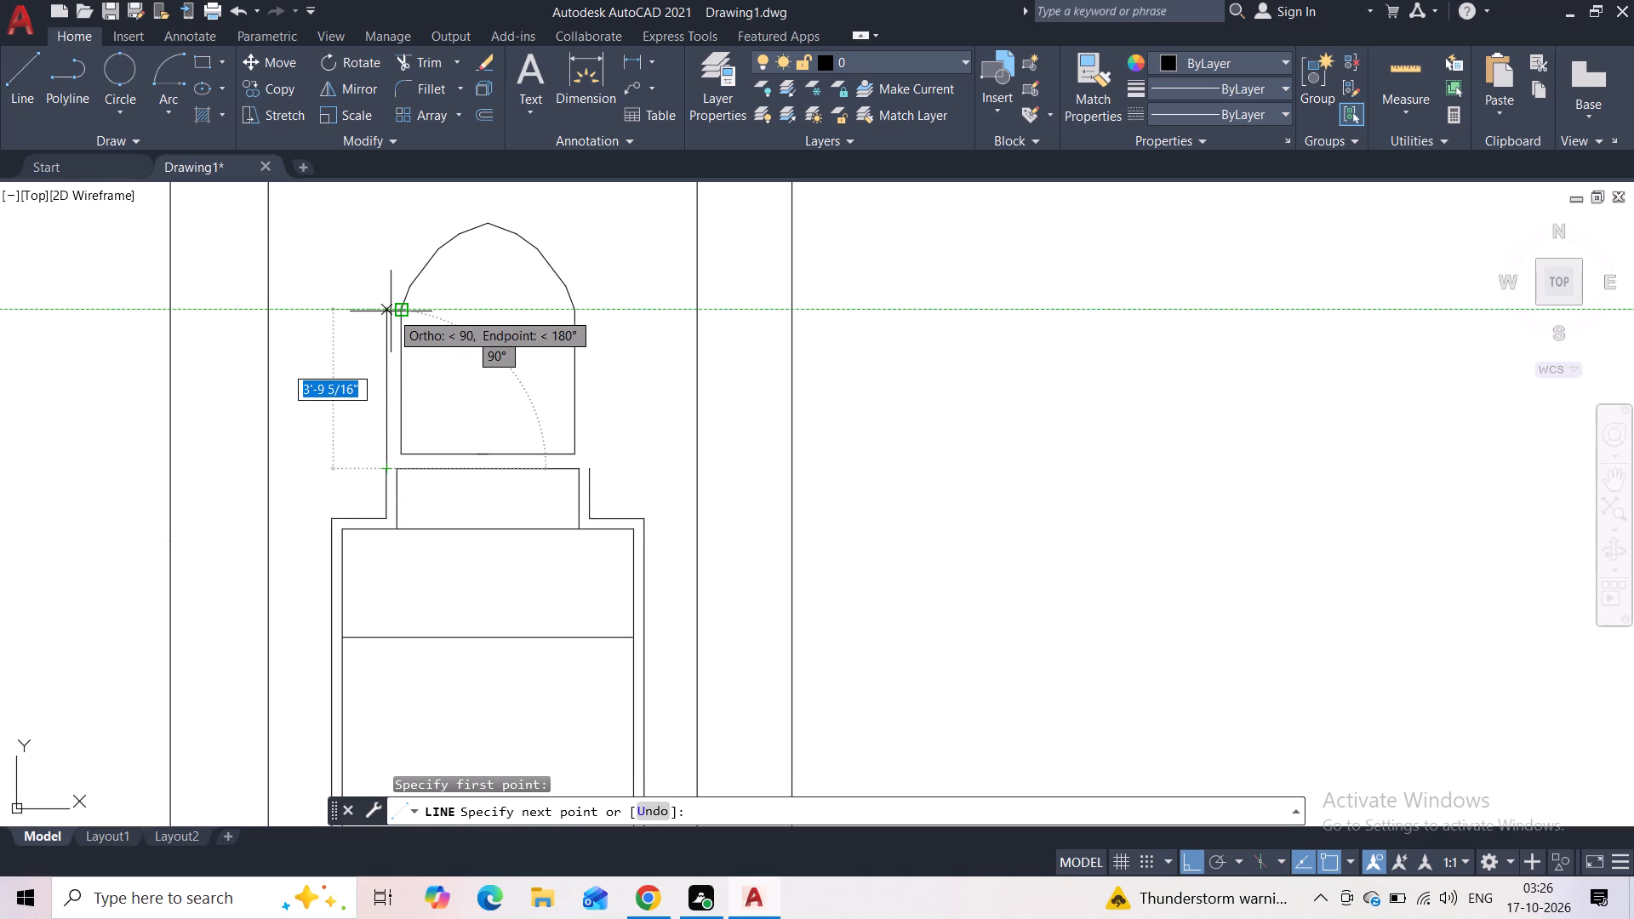
{"action": "left_click", "coordinate": [390, 311]}
{"action": "key", "text": "Escape"}
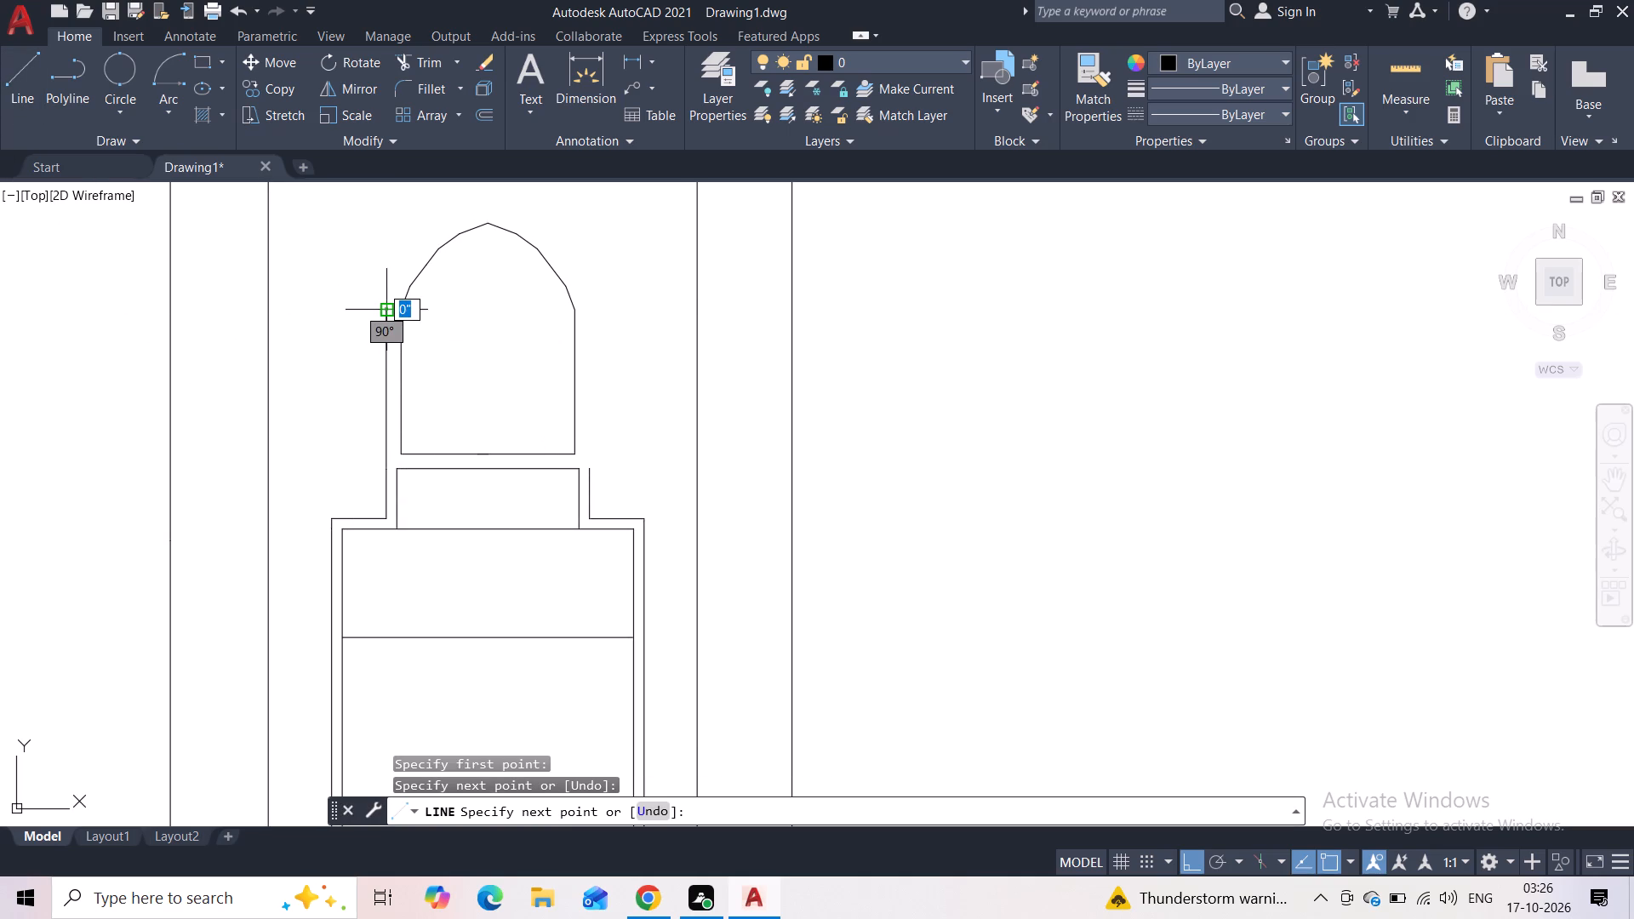
Offset the three lower line segments on the arch's left side 3" outward.
{"action": "left_click", "coordinate": [535, 229]}
{"action": "left_click", "coordinate": [436, 251]}
{"action": "left_click", "coordinate": [579, 271]}
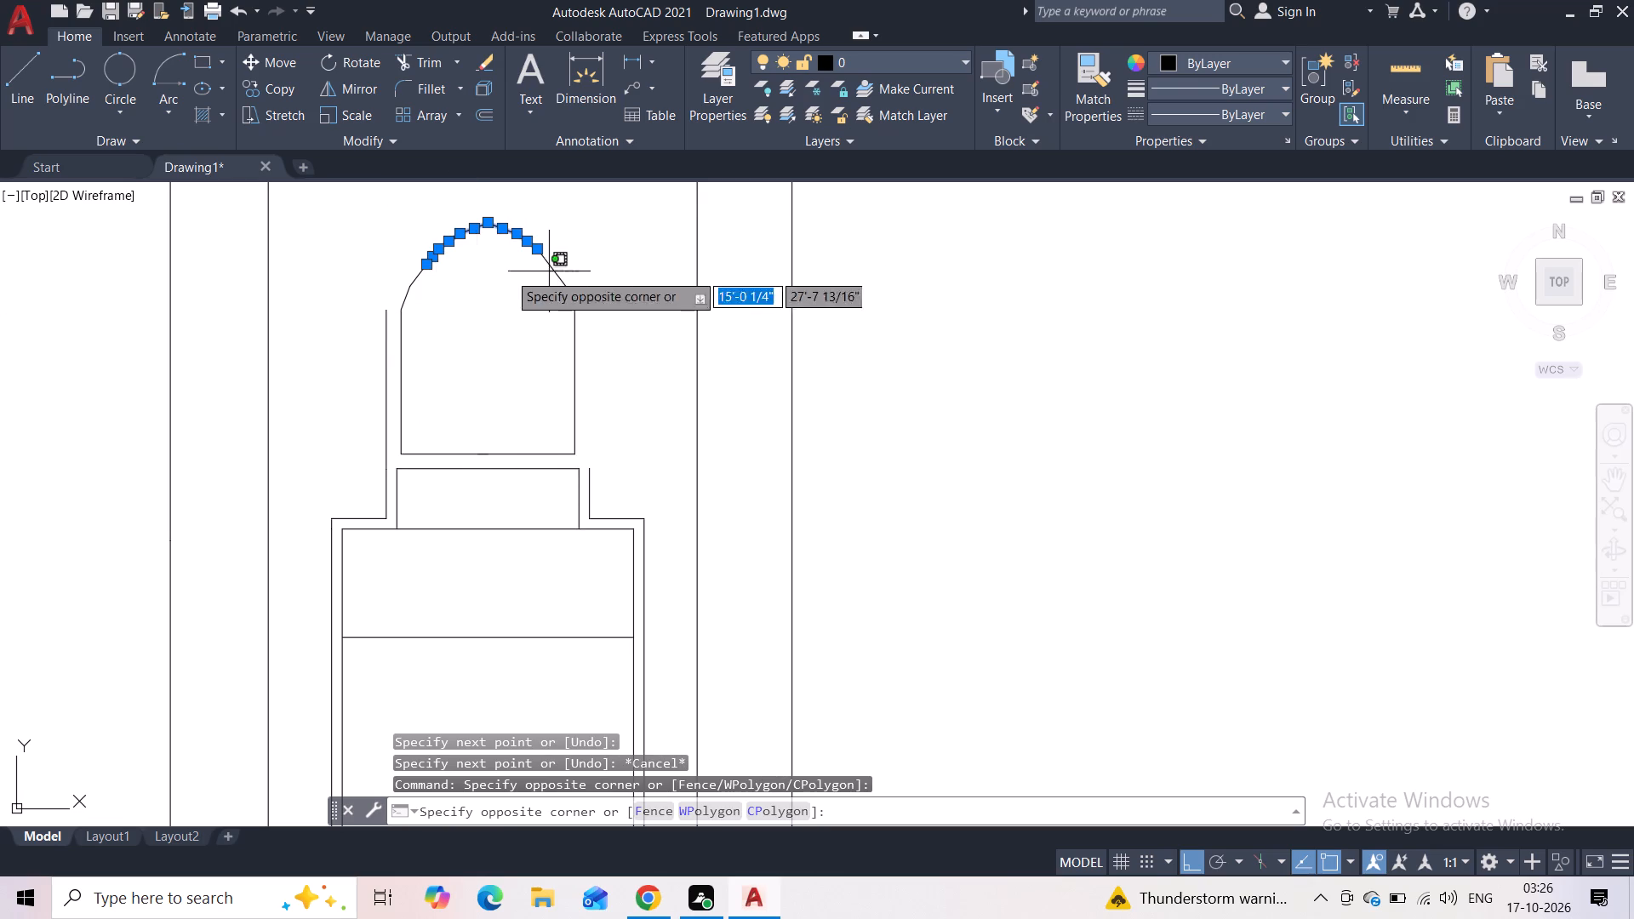
{"action": "left_click", "coordinate": [371, 285]}
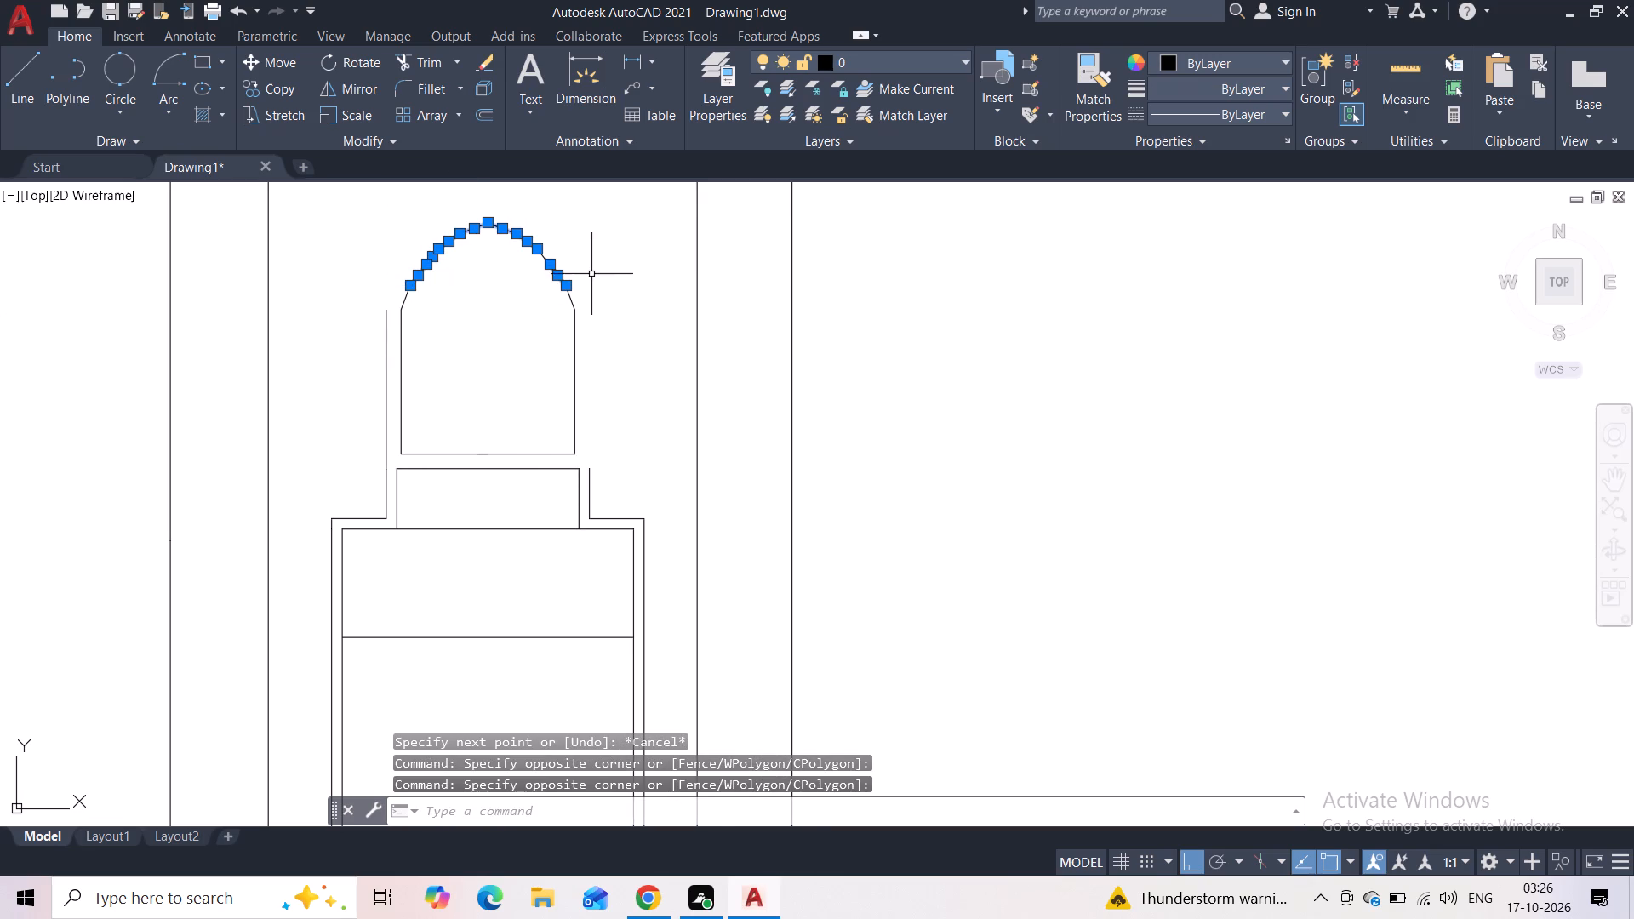
{"action": "left_click", "coordinate": [591, 276]}
{"action": "left_click", "coordinate": [375, 305]}
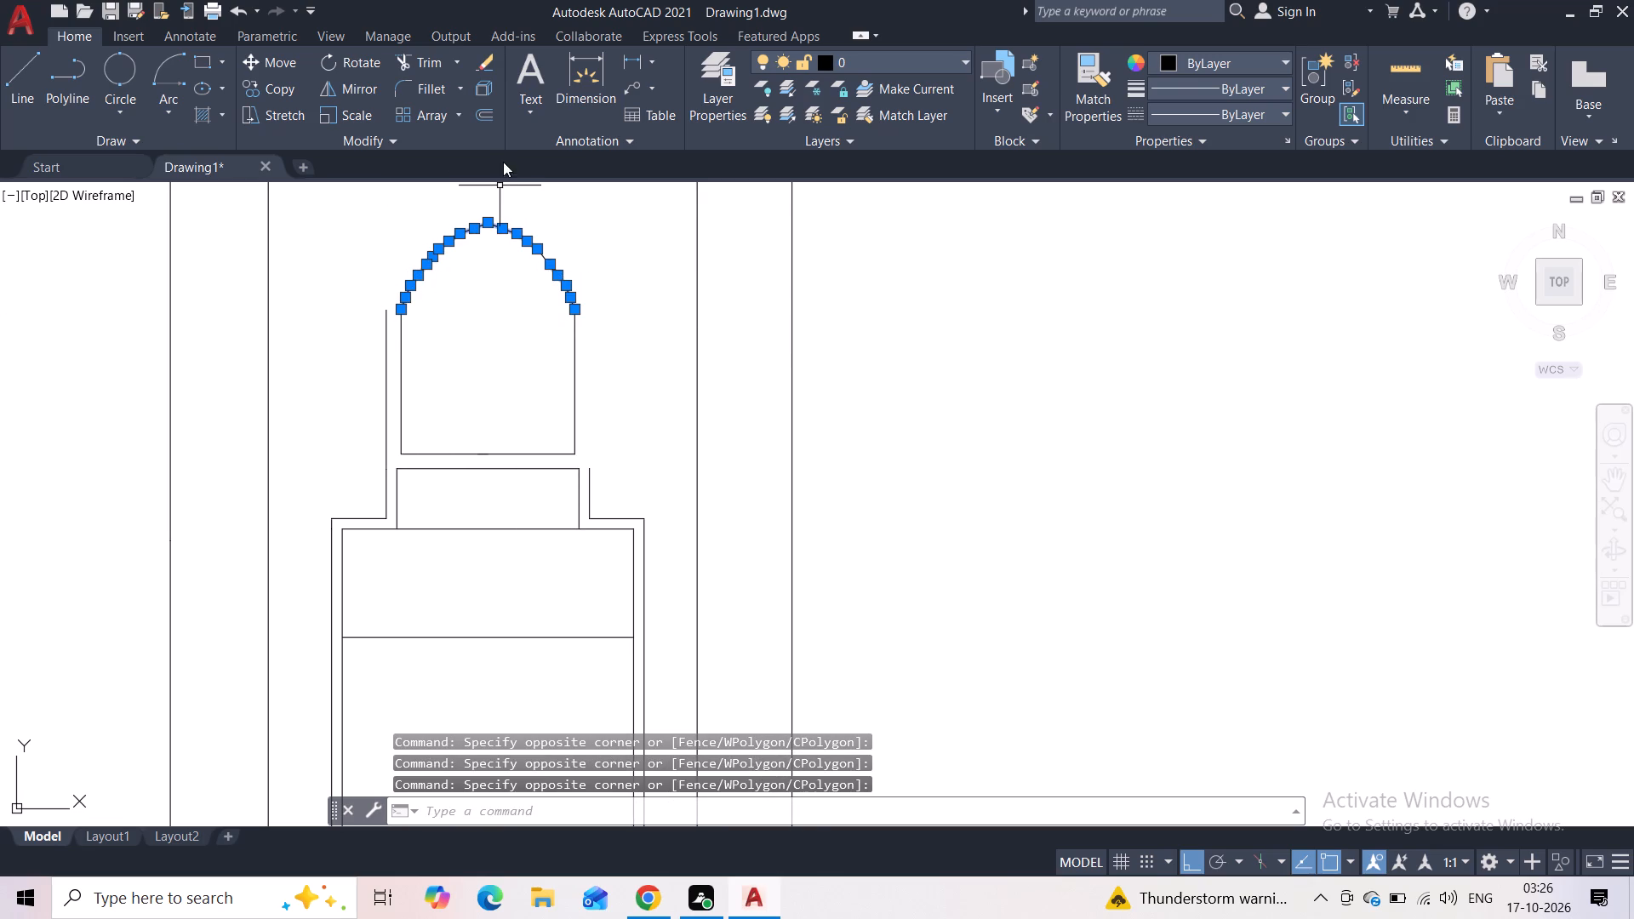
{"action": "left_click", "coordinate": [493, 122]}
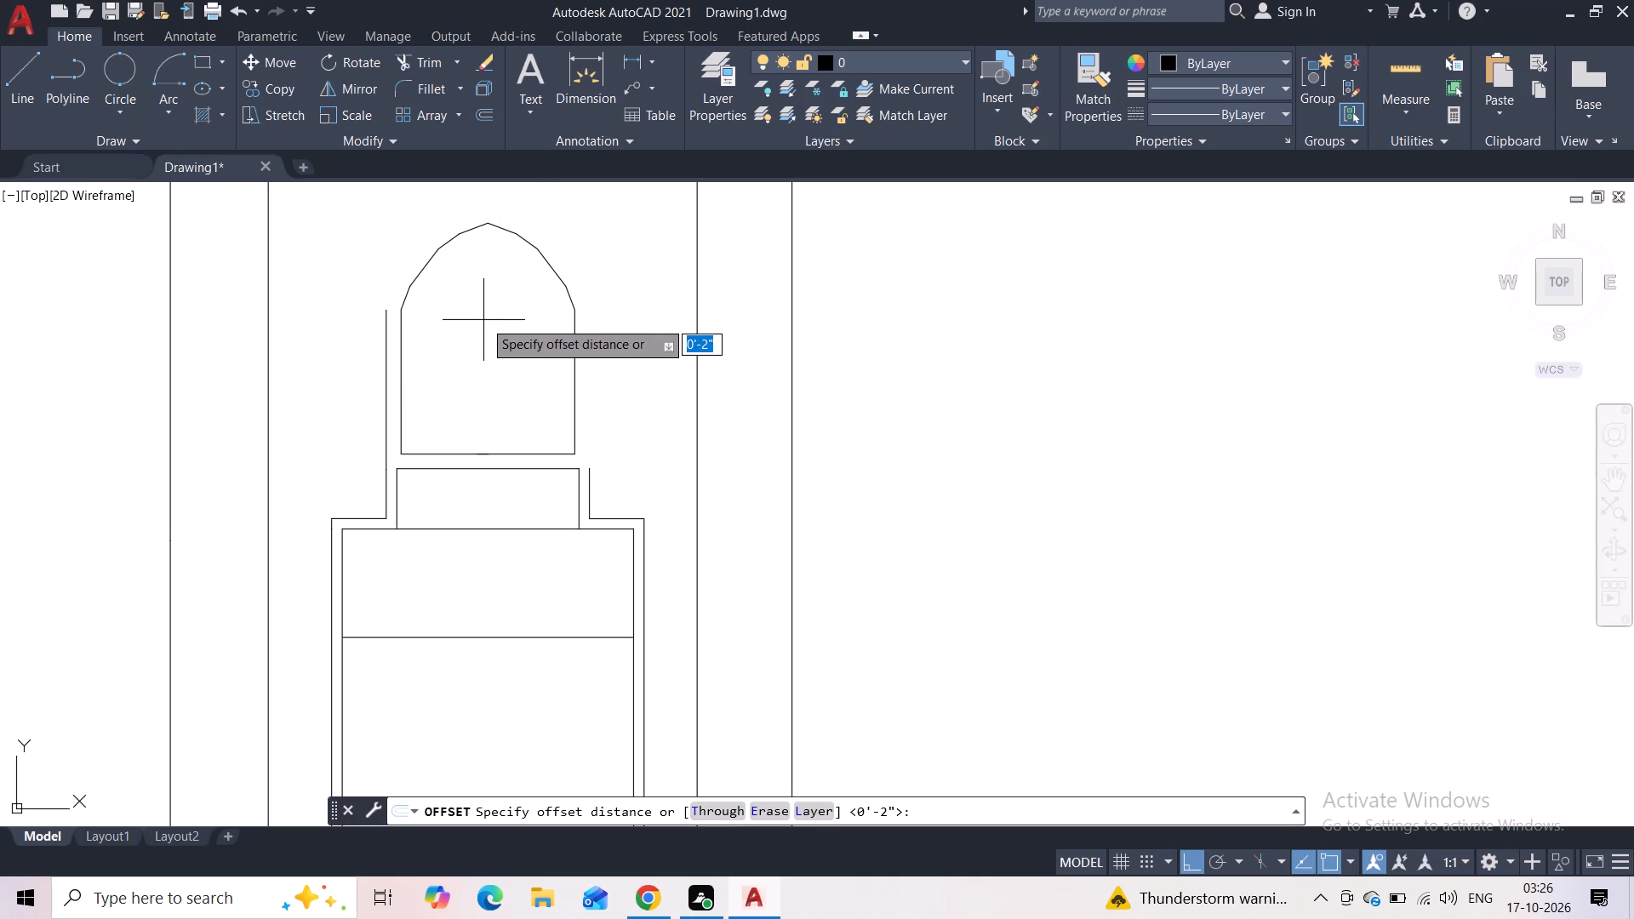
{"action": "type", "text": "3\""}
{"action": "key", "text": "Return"}
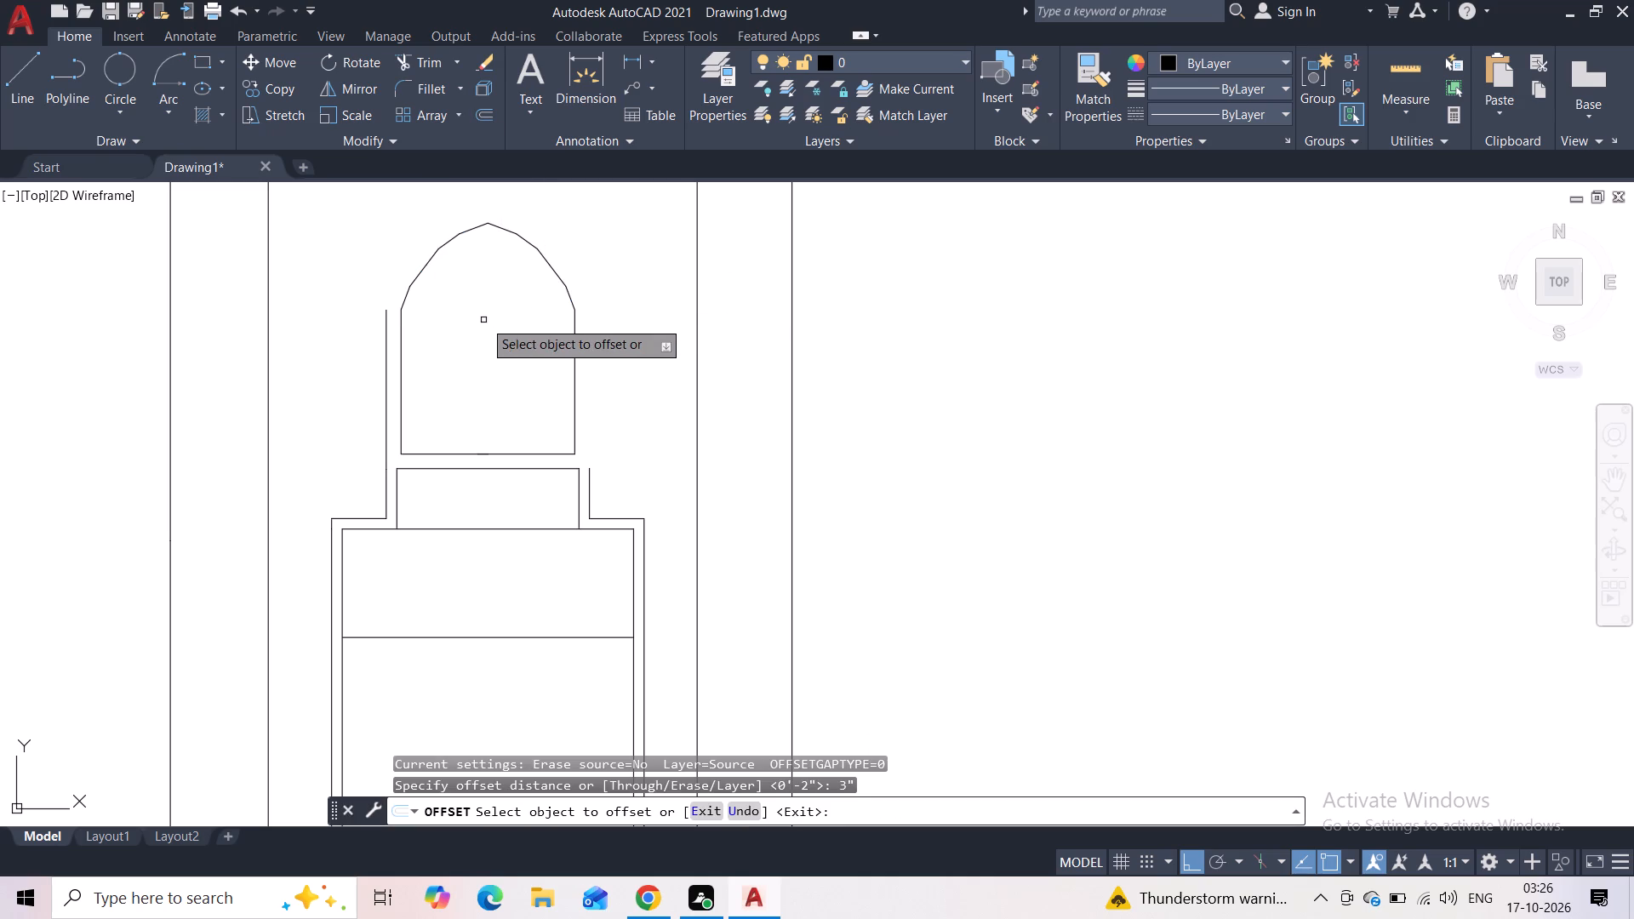
{"action": "left_click", "coordinate": [431, 263]}
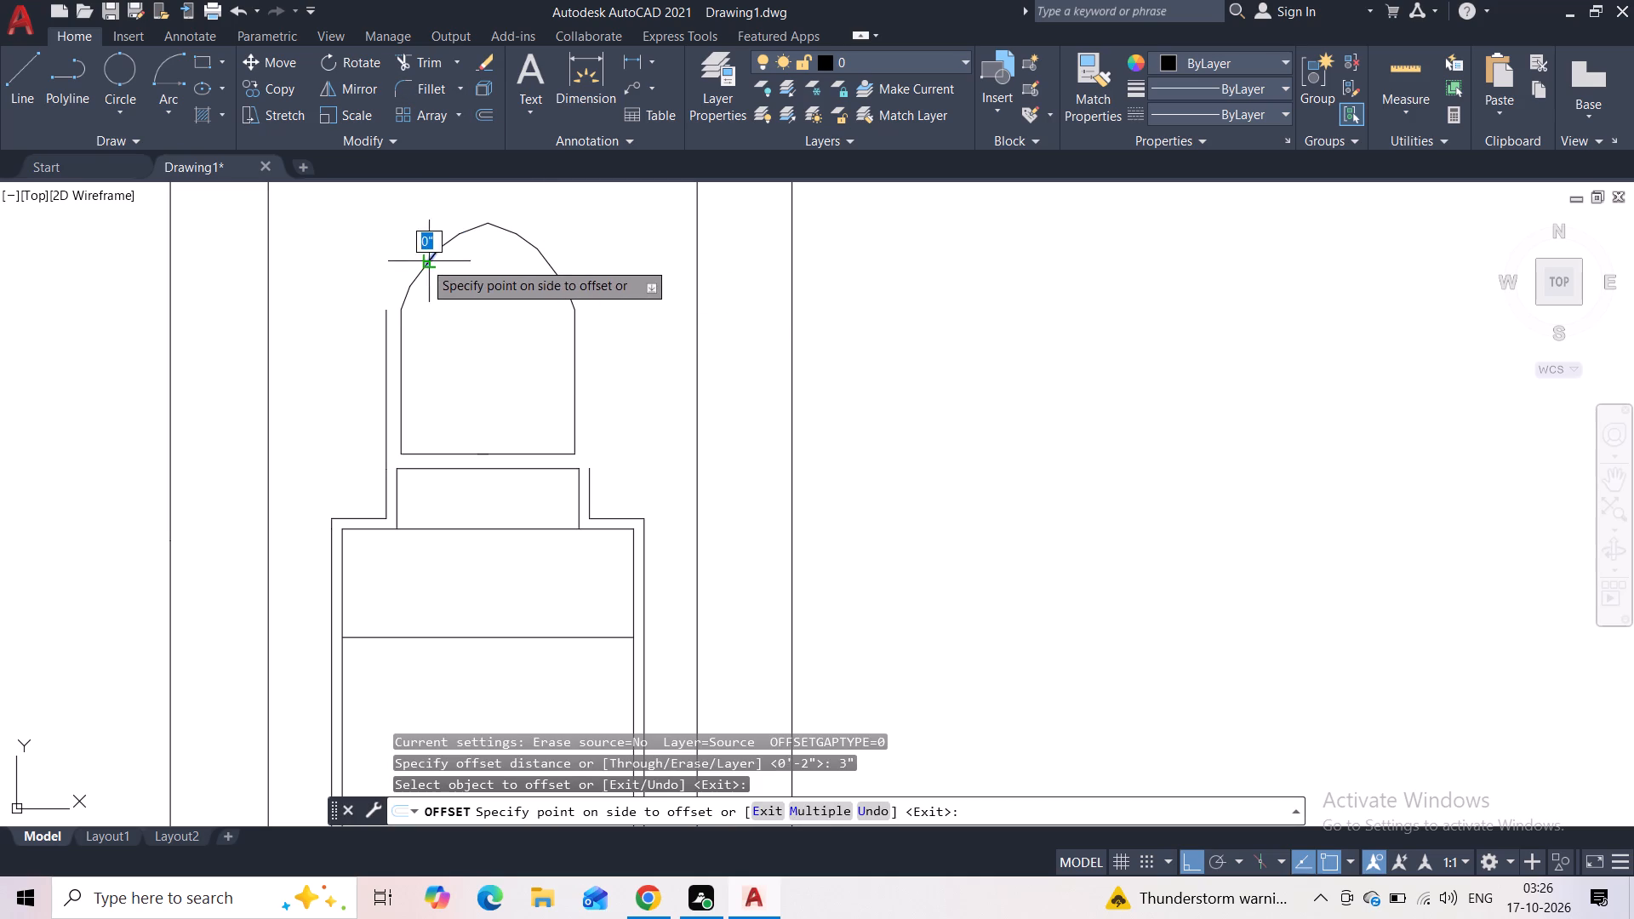
{"action": "scroll", "coordinate": [414, 248], "scroll_direction": "up", "scroll_amount": 4}
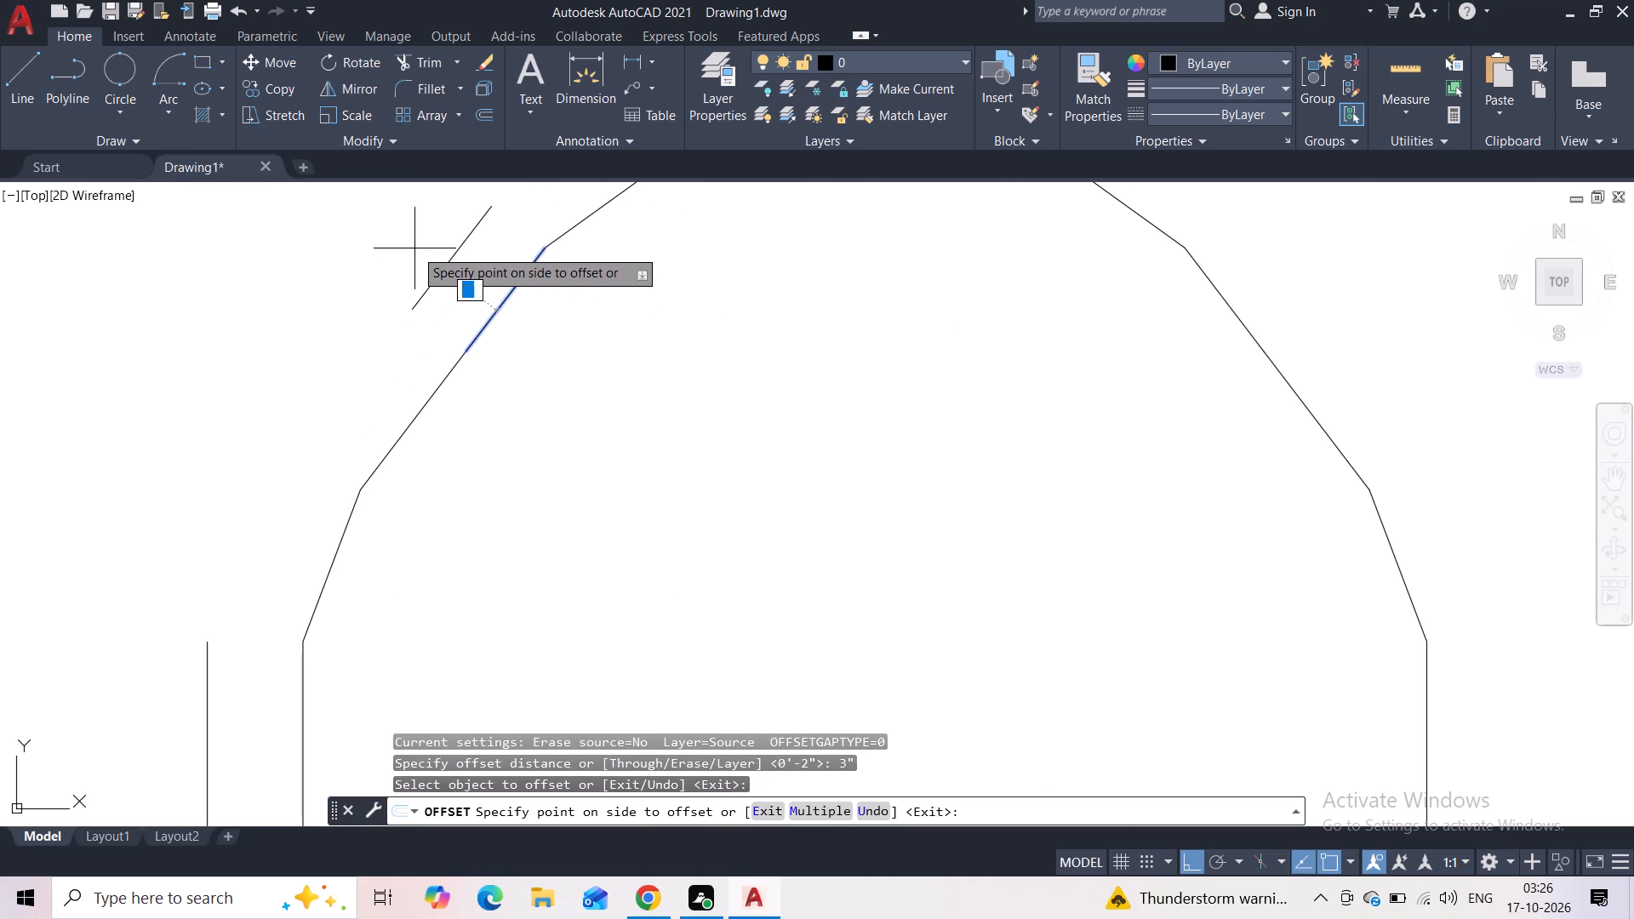
{"action": "left_click", "coordinate": [414, 248]}
{"action": "left_click", "coordinate": [432, 391]}
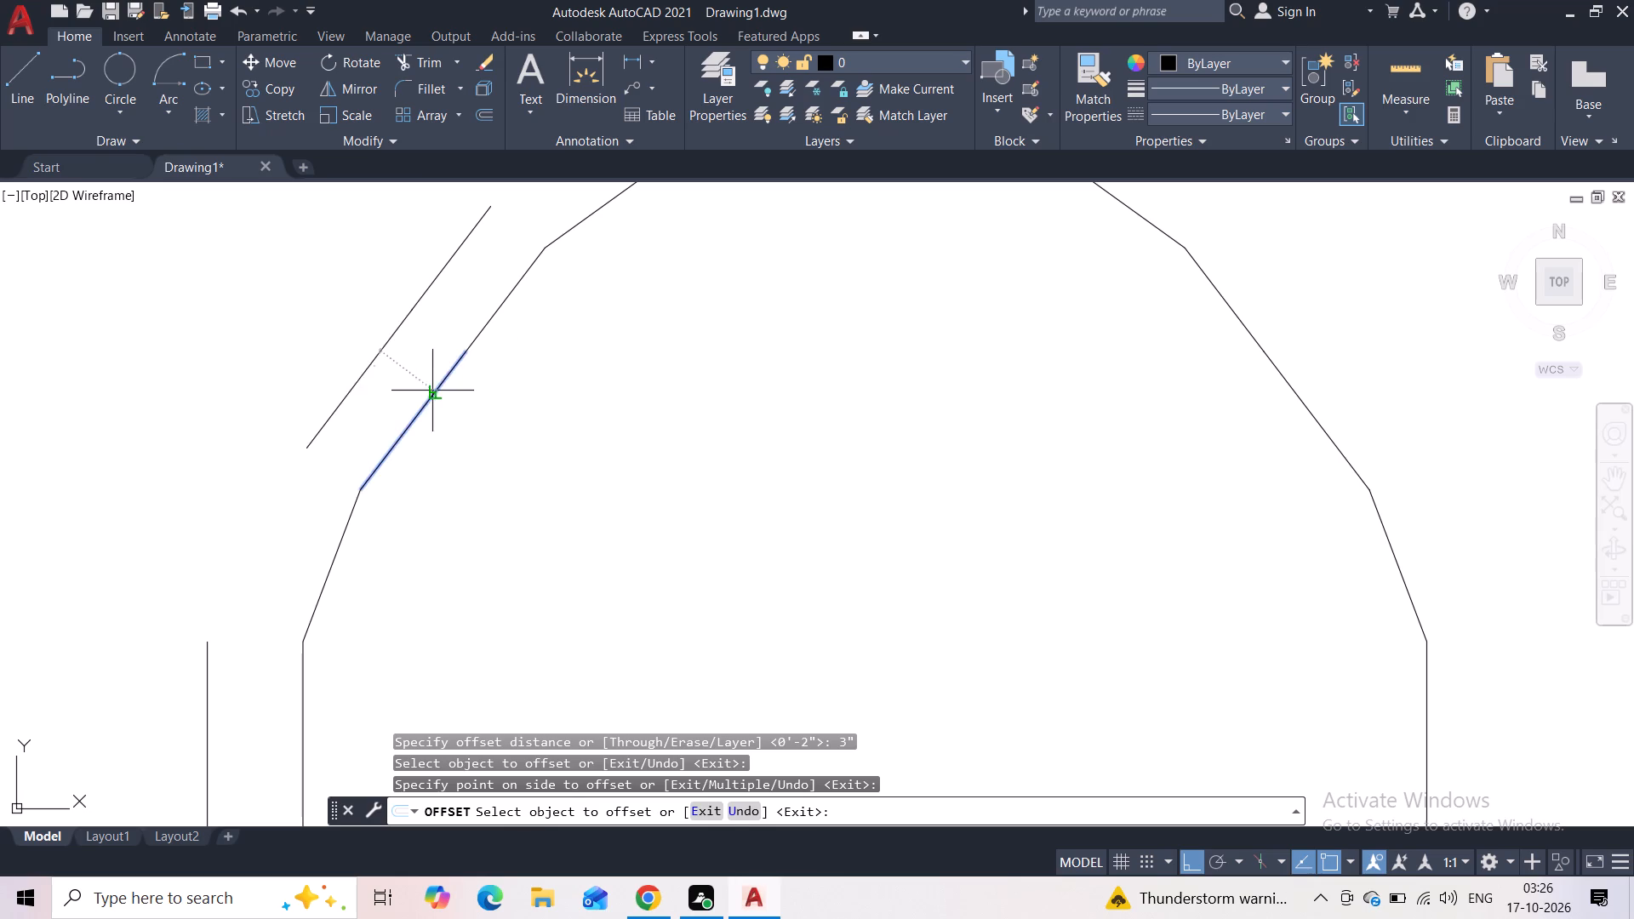
{"action": "left_click", "coordinate": [325, 346]}
{"action": "left_click", "coordinate": [344, 526]}
{"action": "left_click", "coordinate": [218, 458]}
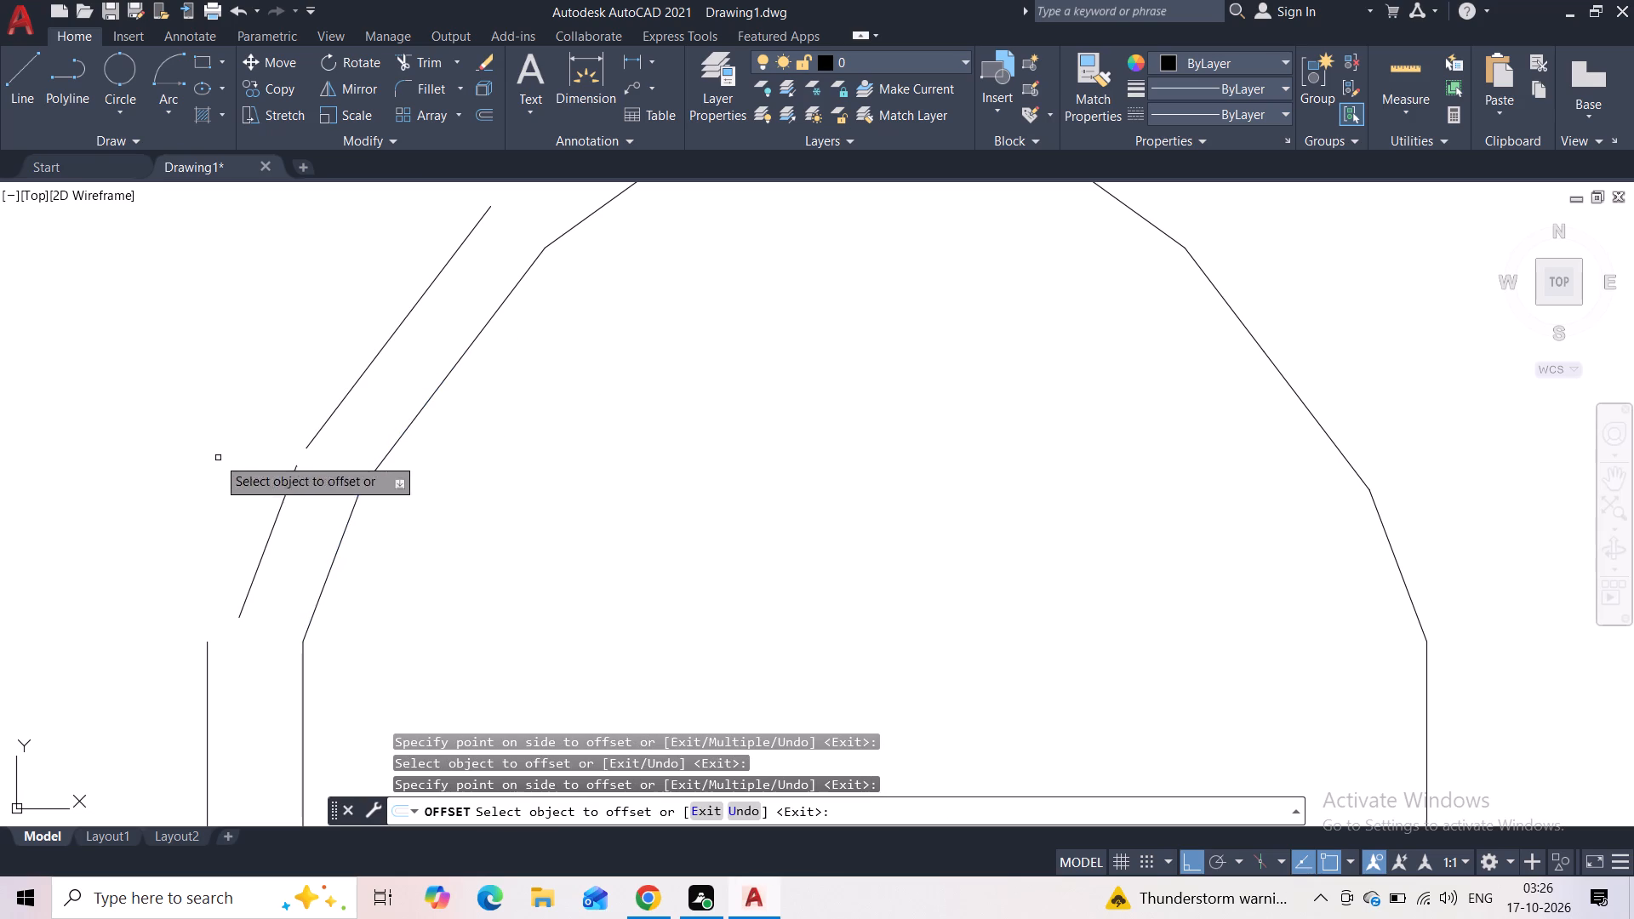
Offset the four upper arch segments, two on each side of the apex, 3" outward.
{"action": "middle_click_drag", "start_coordinate": [541, 349], "coordinate": [313, 591]}
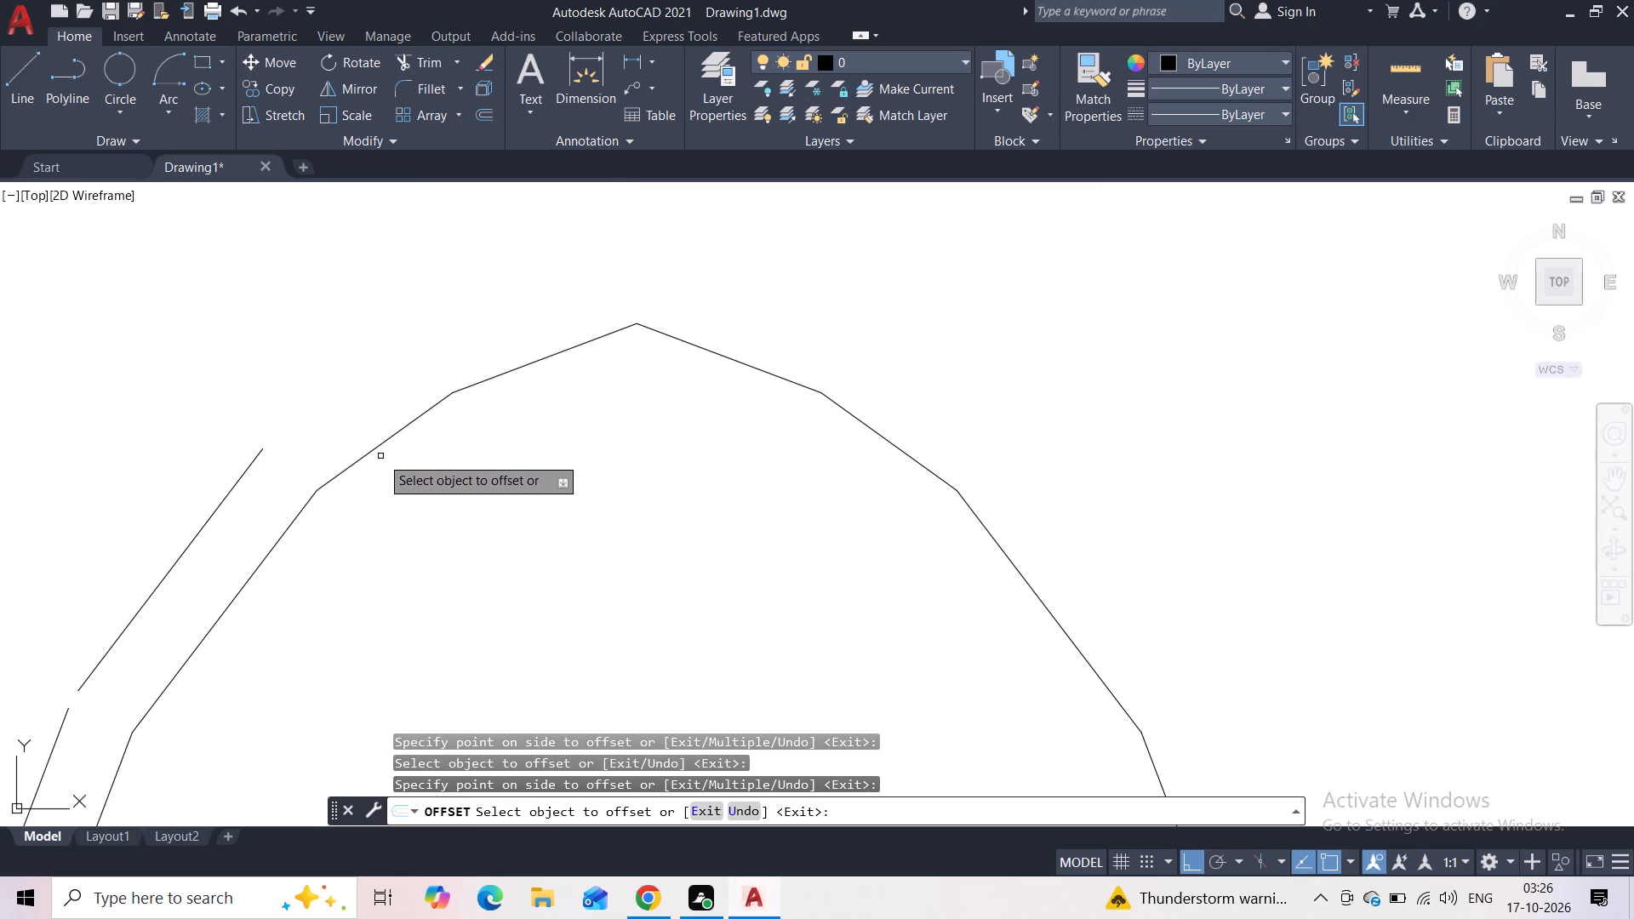
{"action": "left_click", "coordinate": [374, 447]}
{"action": "left_click", "coordinate": [302, 340]}
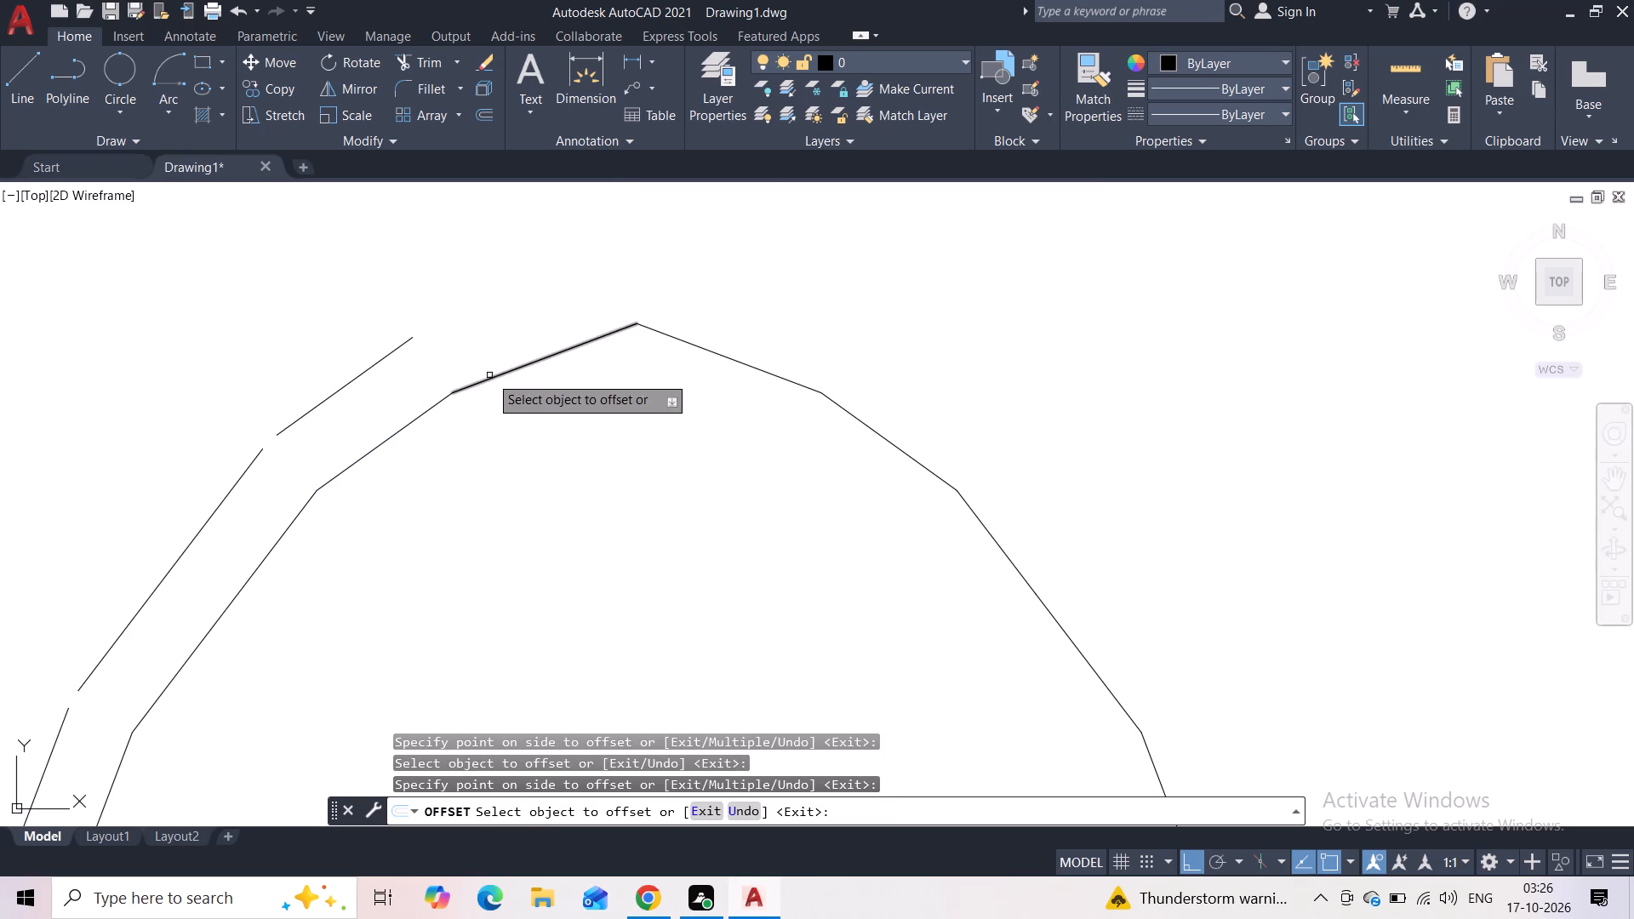
{"action": "left_click", "coordinate": [489, 375]}
{"action": "left_click", "coordinate": [453, 274]}
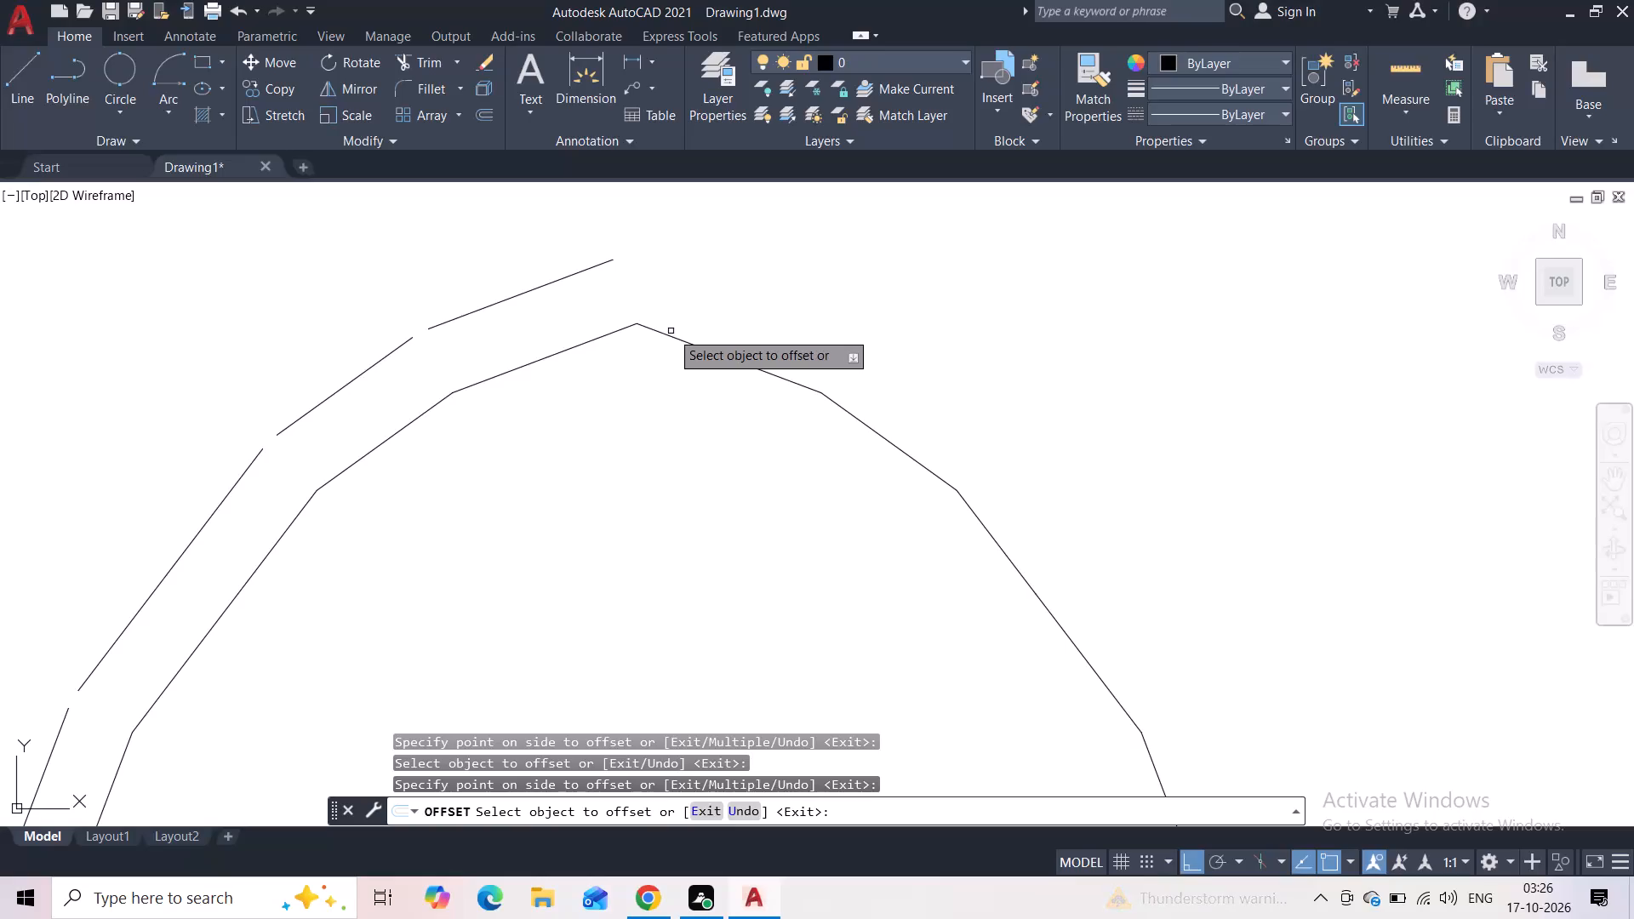
{"action": "left_click", "coordinate": [664, 334]}
{"action": "left_click", "coordinate": [695, 263]}
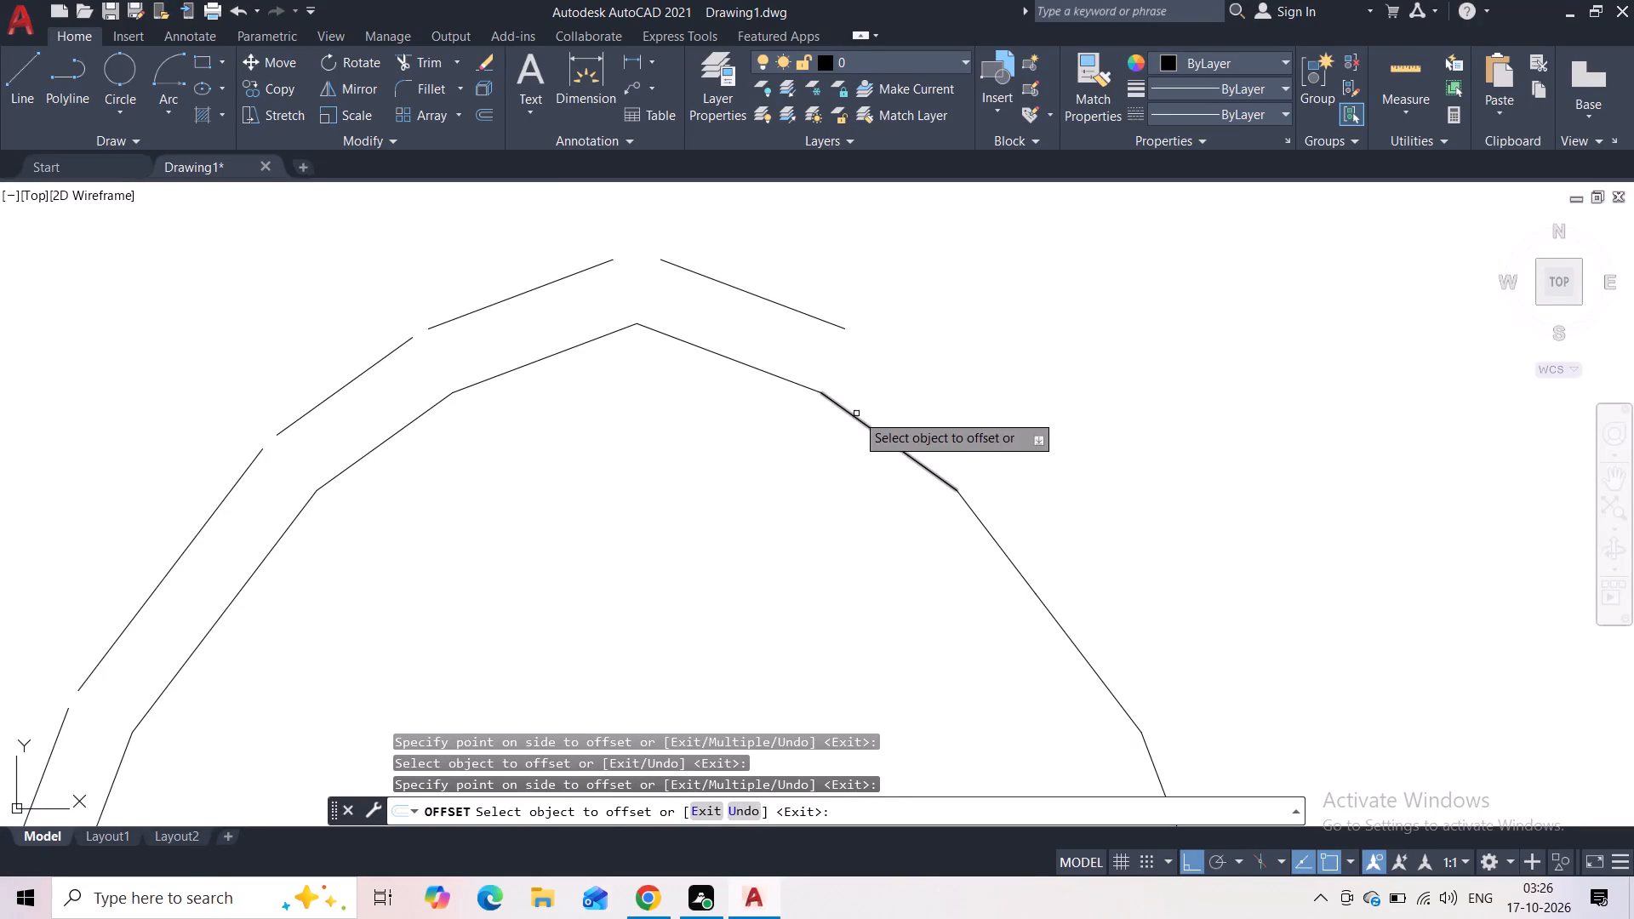
{"action": "left_click", "coordinate": [855, 414]}
{"action": "left_click", "coordinate": [909, 343]}
Offset the three lower line segments on the arch's right side 3" outward.
{"action": "middle_click_drag", "start_coordinate": [1060, 447], "coordinate": [871, 312]}
{"action": "scroll", "coordinate": [864, 311], "scroll_direction": "down", "scroll_amount": 1}
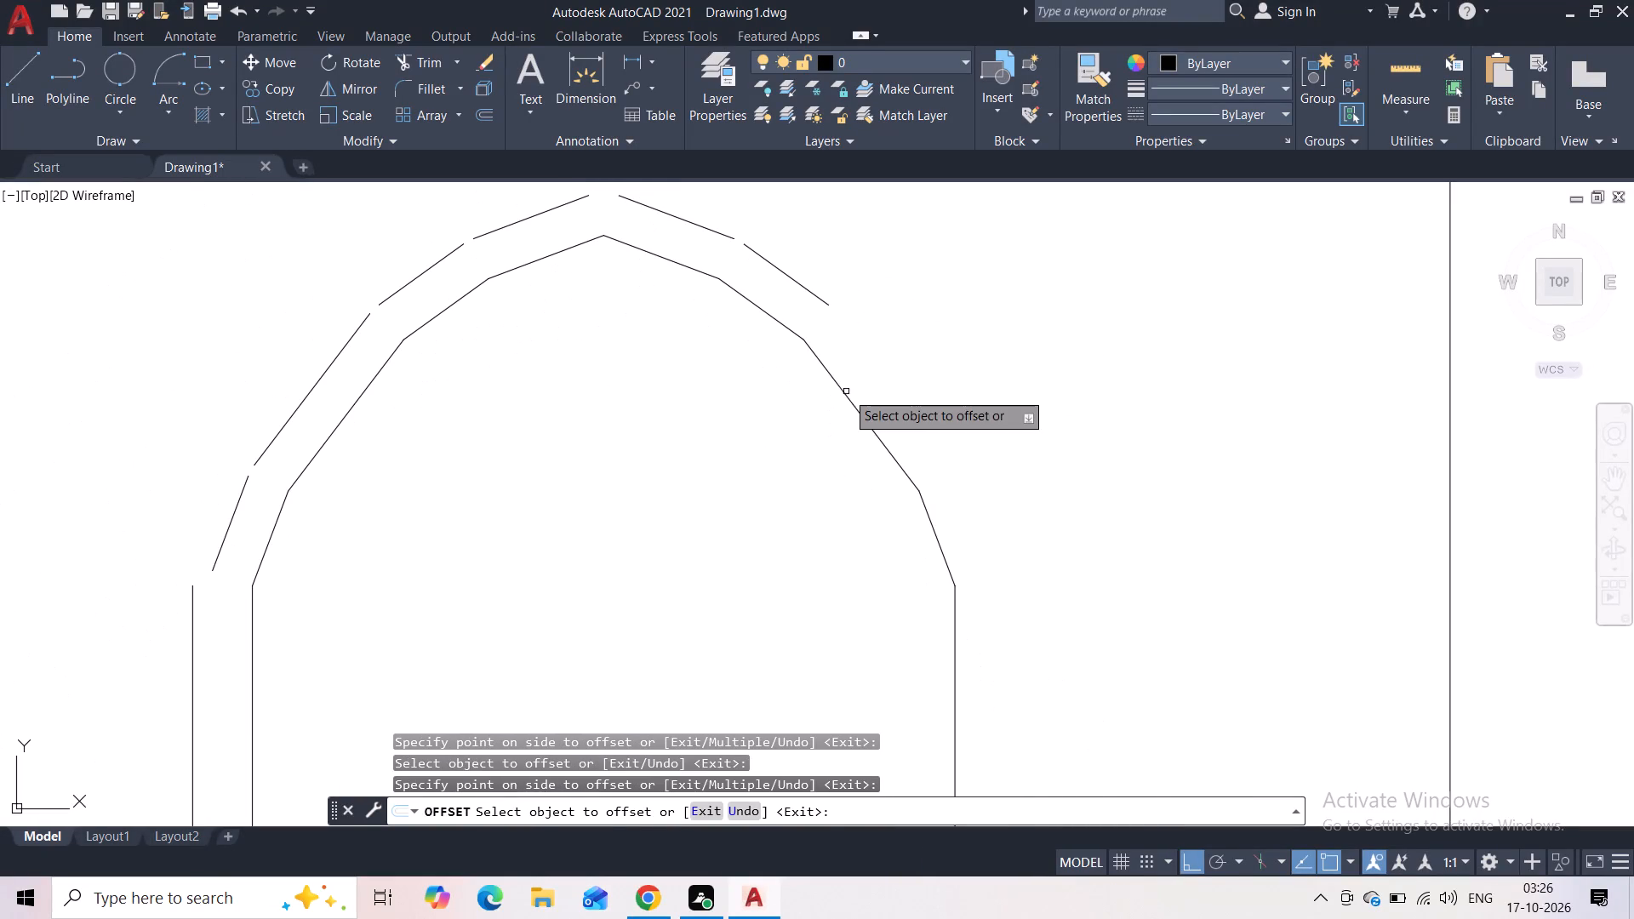
{"action": "left_click", "coordinate": [846, 393]}
{"action": "left_click", "coordinate": [923, 340]}
{"action": "left_click", "coordinate": [870, 436]}
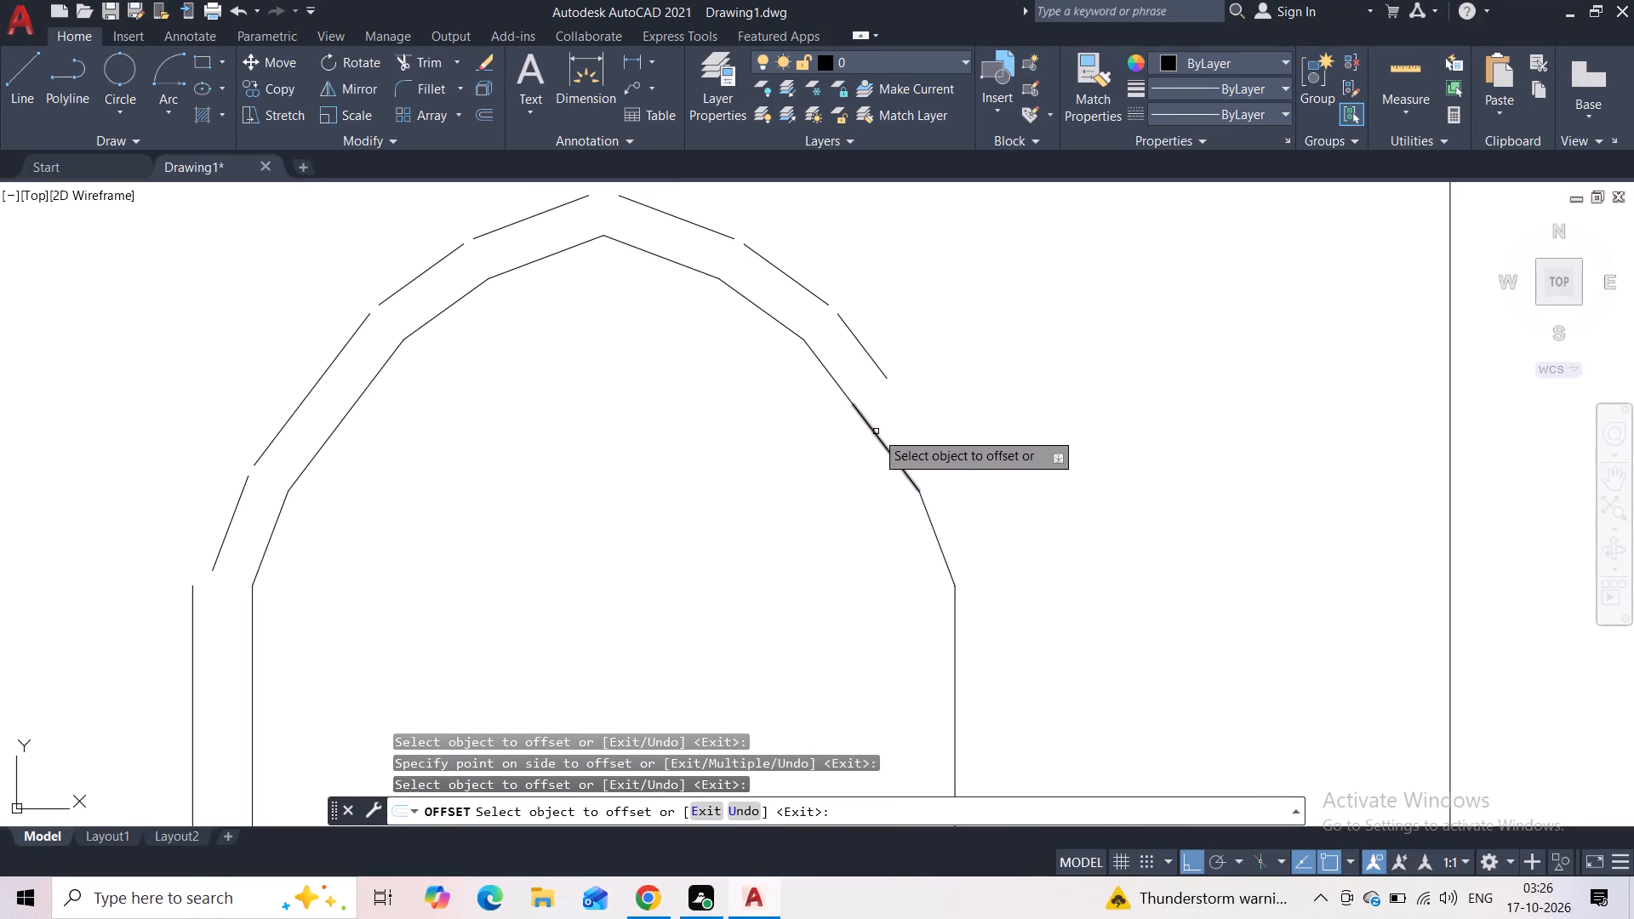
{"action": "left_click", "coordinate": [876, 431]}
{"action": "left_click", "coordinate": [968, 370]}
{"action": "left_click", "coordinate": [935, 517]}
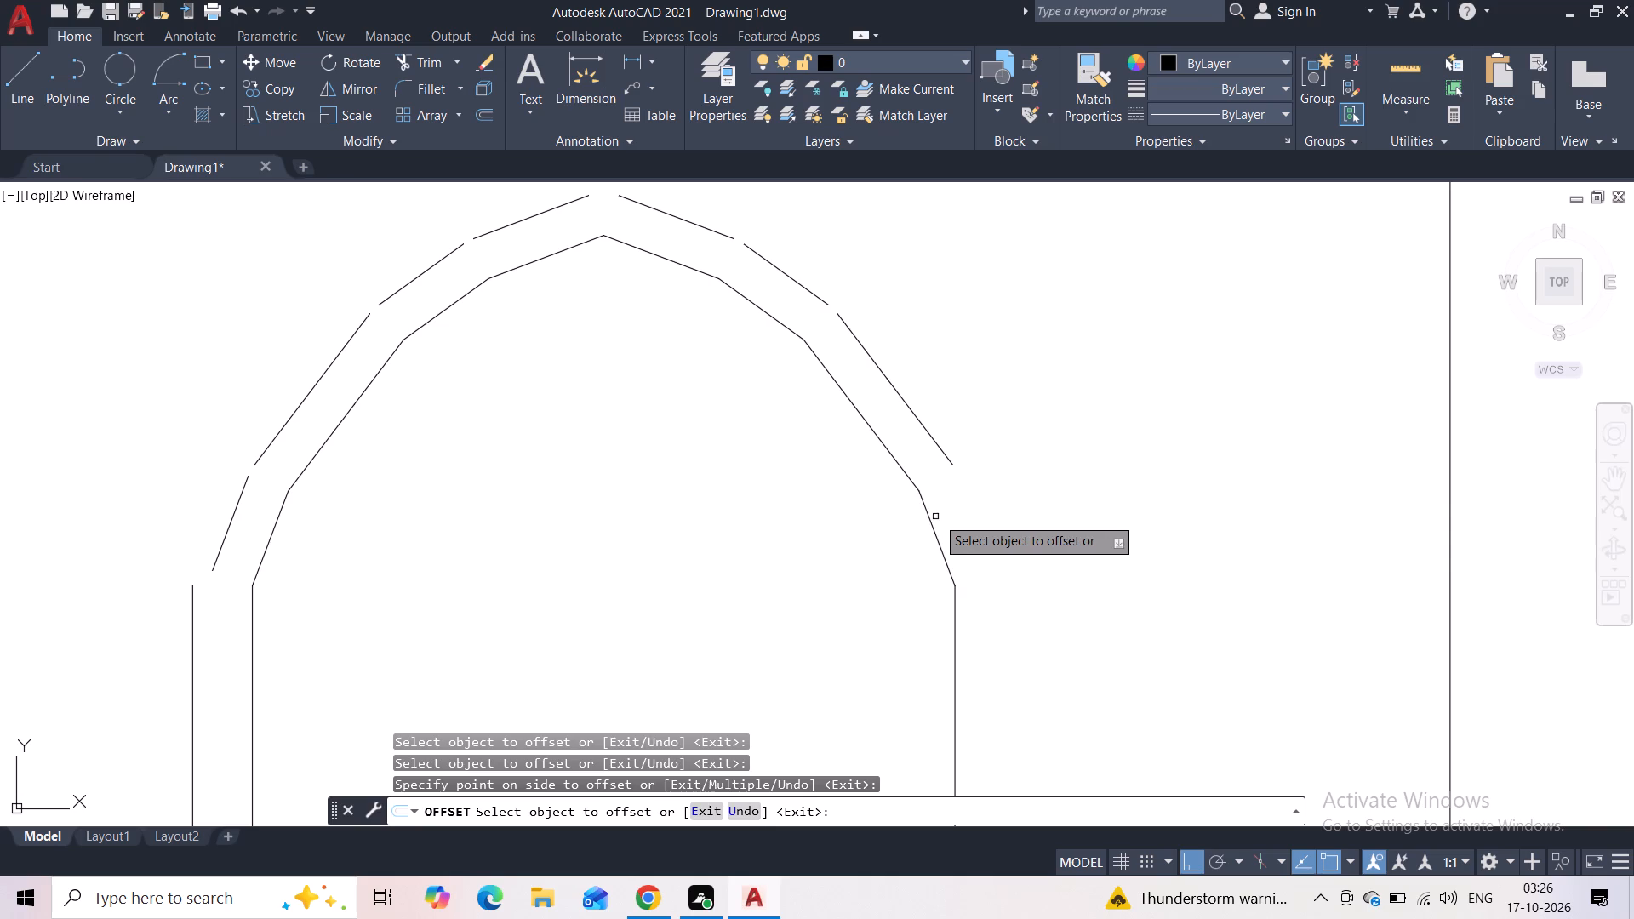
{"action": "left_click", "coordinate": [927, 512]}
{"action": "left_click", "coordinate": [1002, 505]}
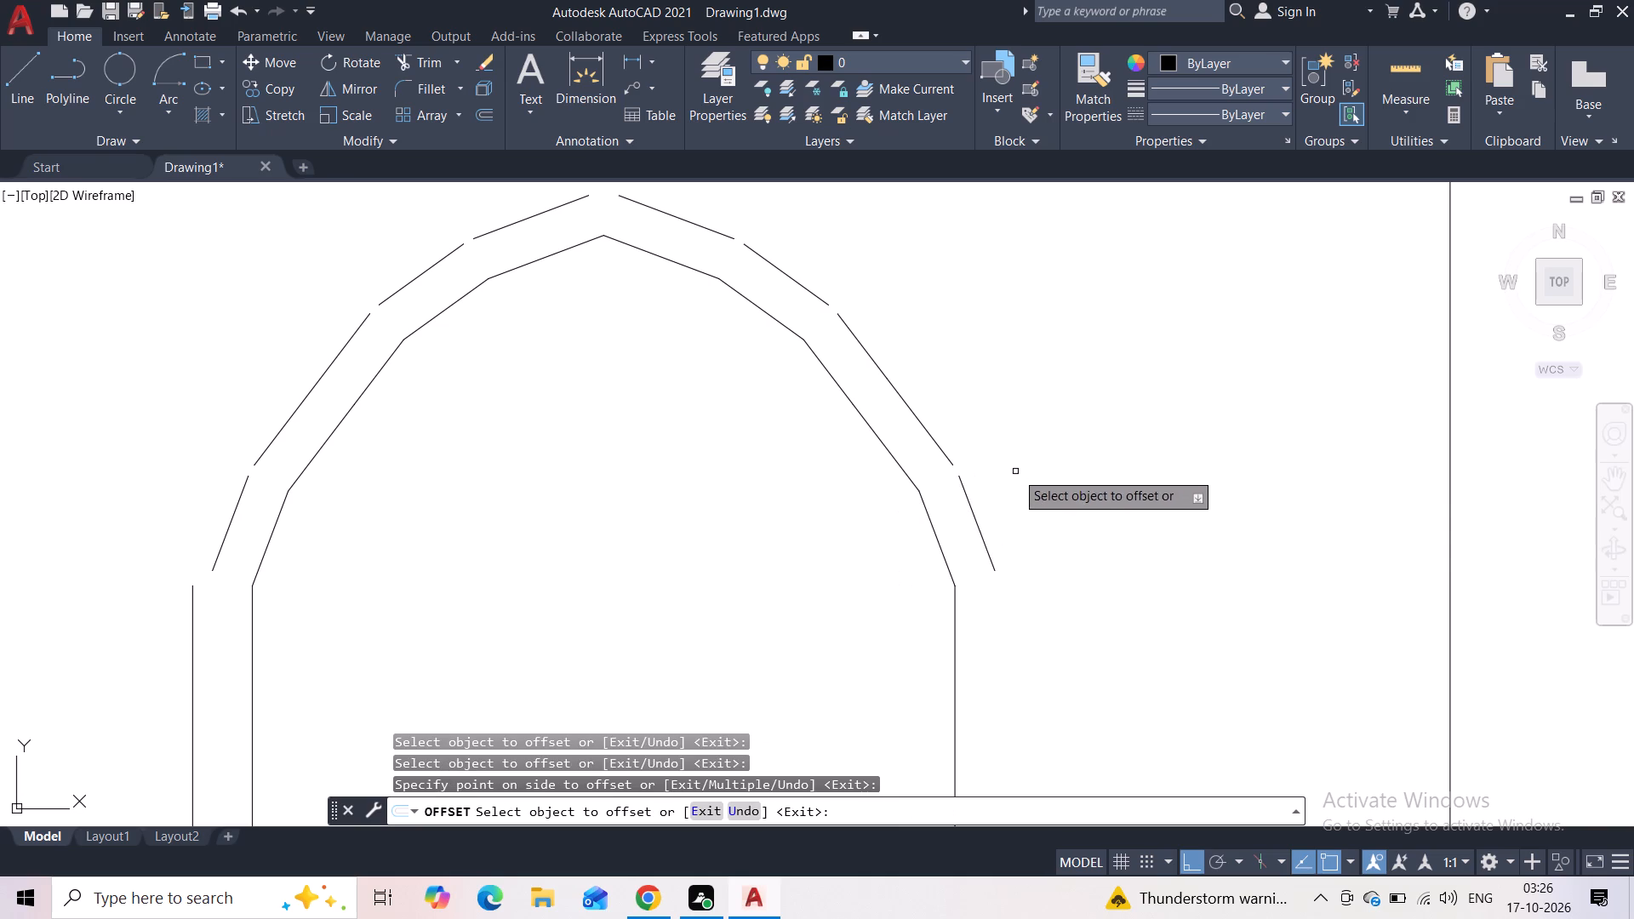
{"action": "middle_click_drag", "start_coordinate": [1015, 471], "coordinate": [948, 355]}
{"action": "scroll", "coordinate": [948, 355], "scroll_direction": "down", "scroll_amount": 2}
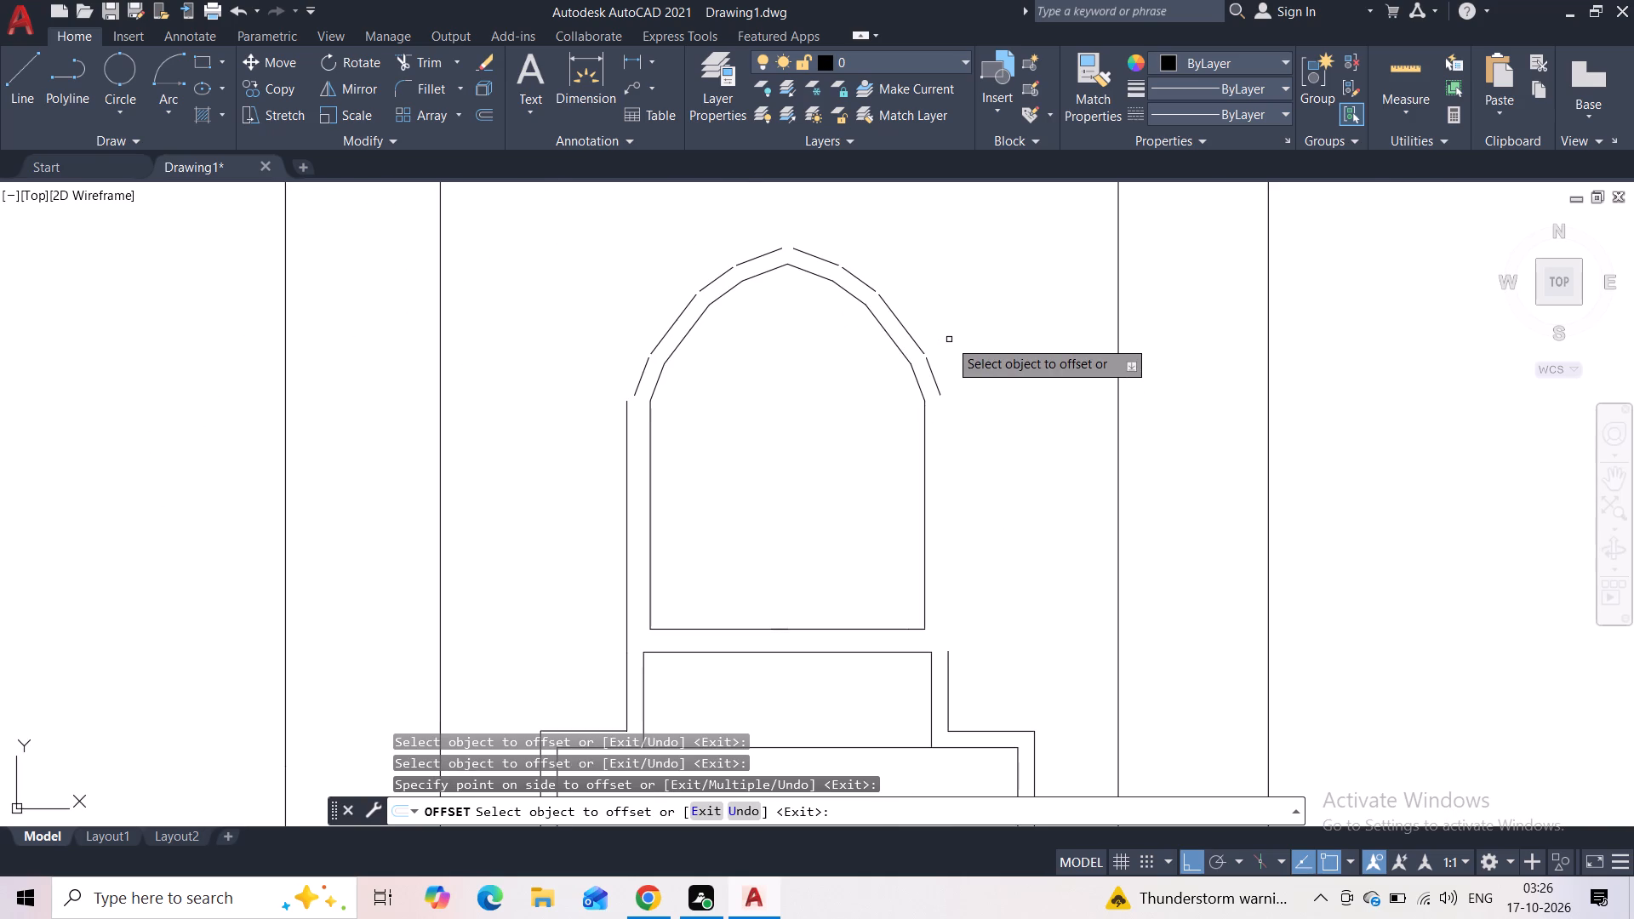
{"action": "key", "text": "Escape"}
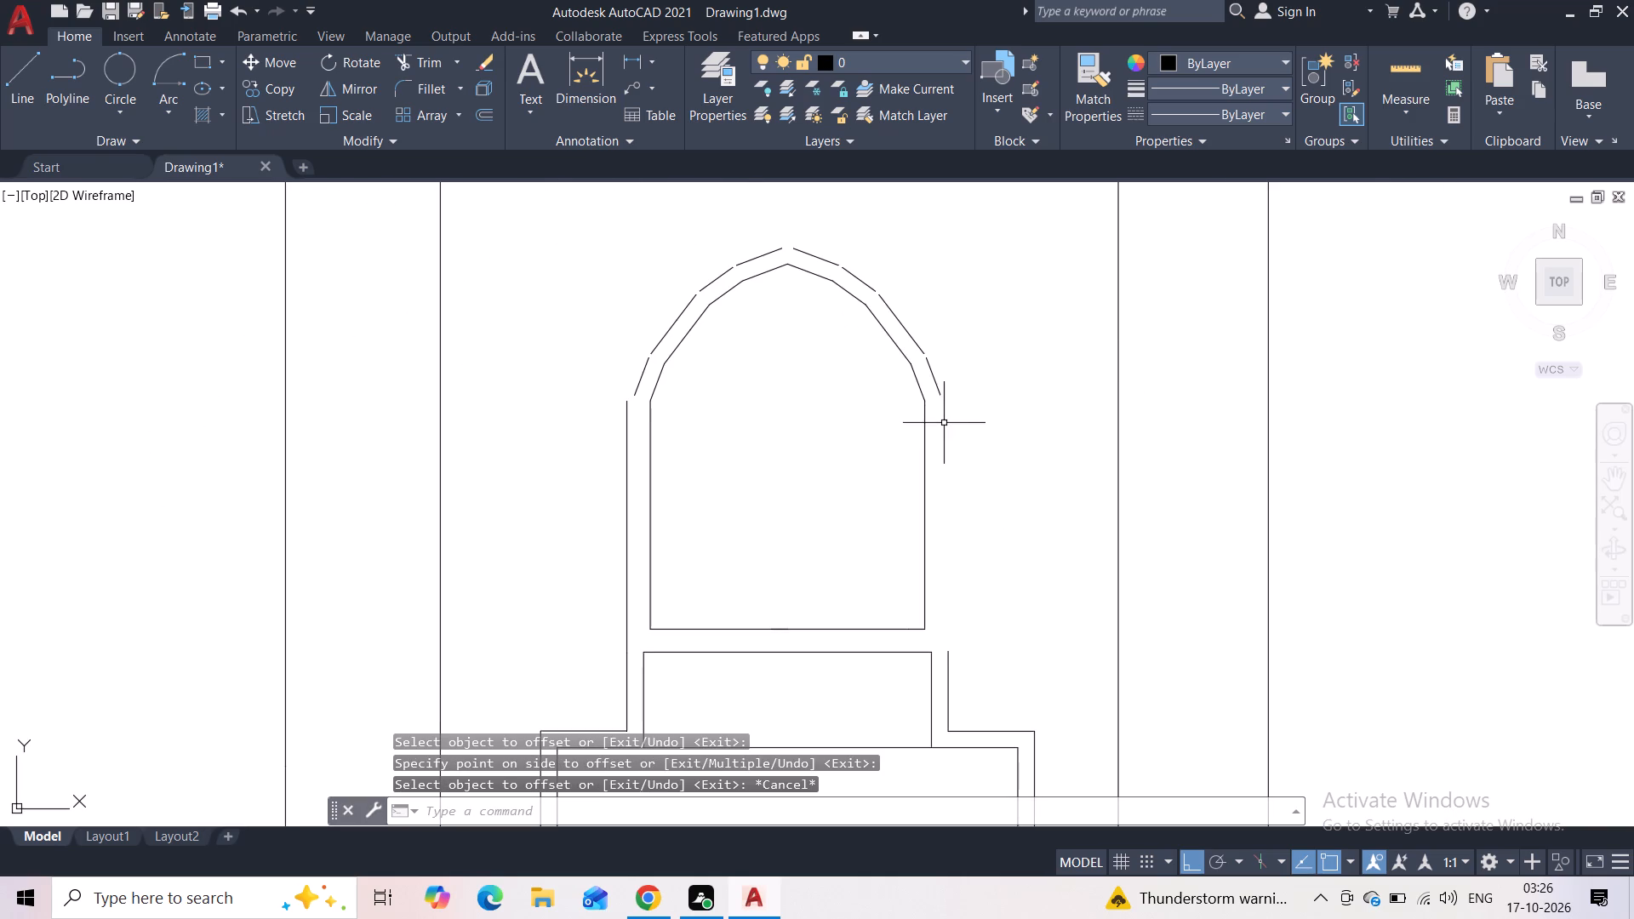
Draw a vertical about 3'-9" down from springing level below the right outer arch end, with a short horizontal to the frame's upper-right end.
{"action": "left_click", "coordinate": [31, 96]}
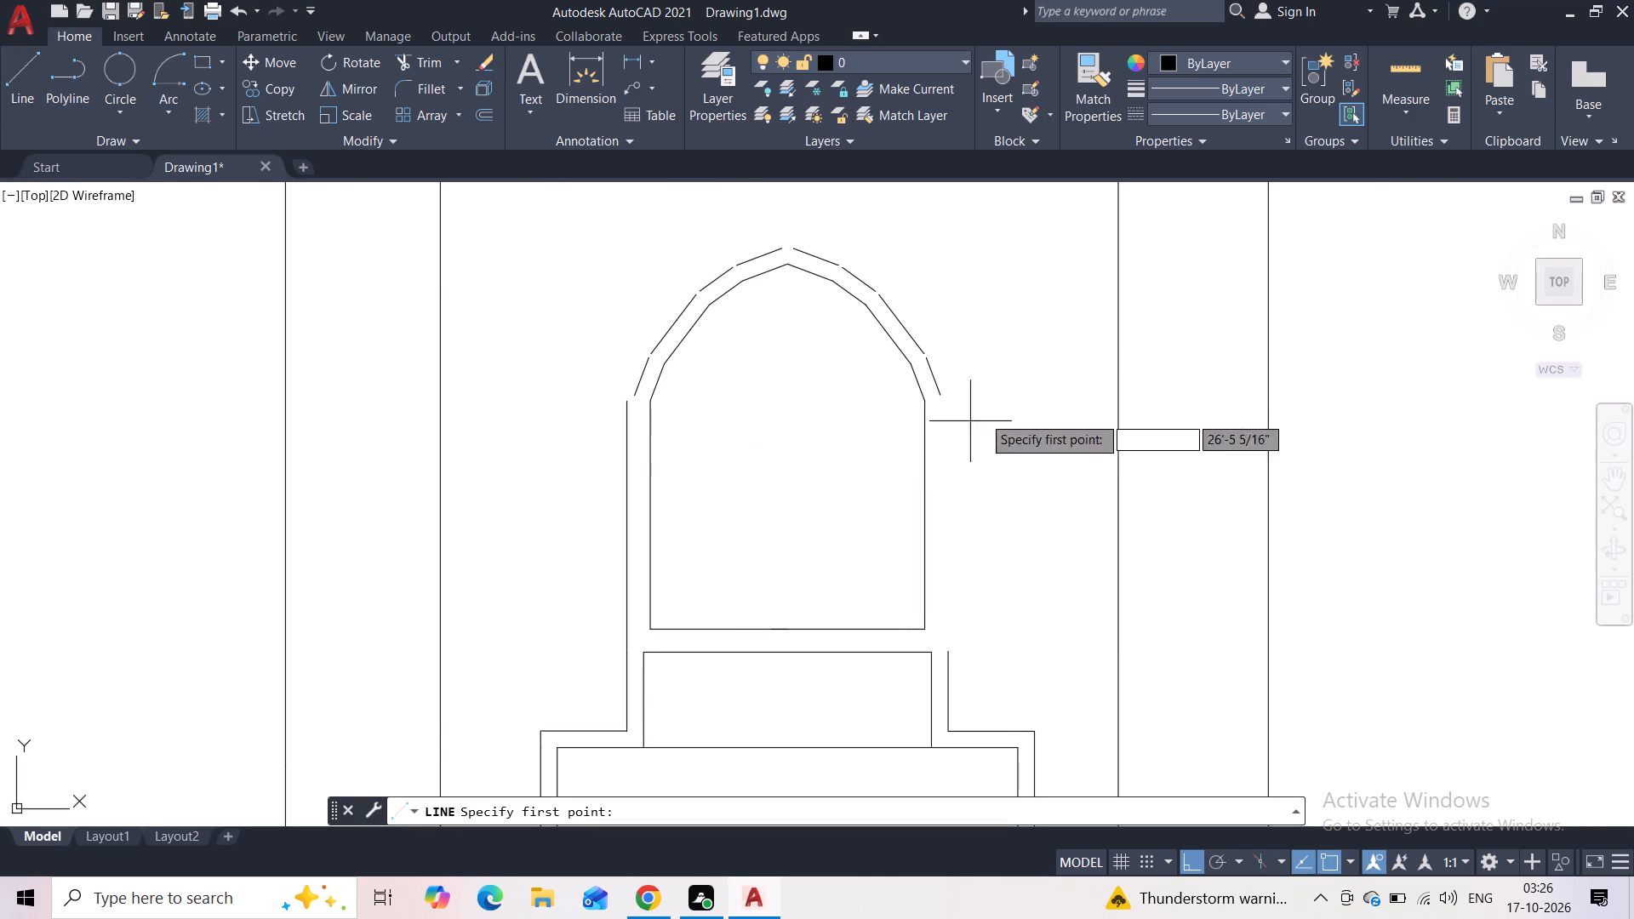
{"action": "scroll", "coordinate": [937, 398], "scroll_direction": "up", "scroll_amount": 4}
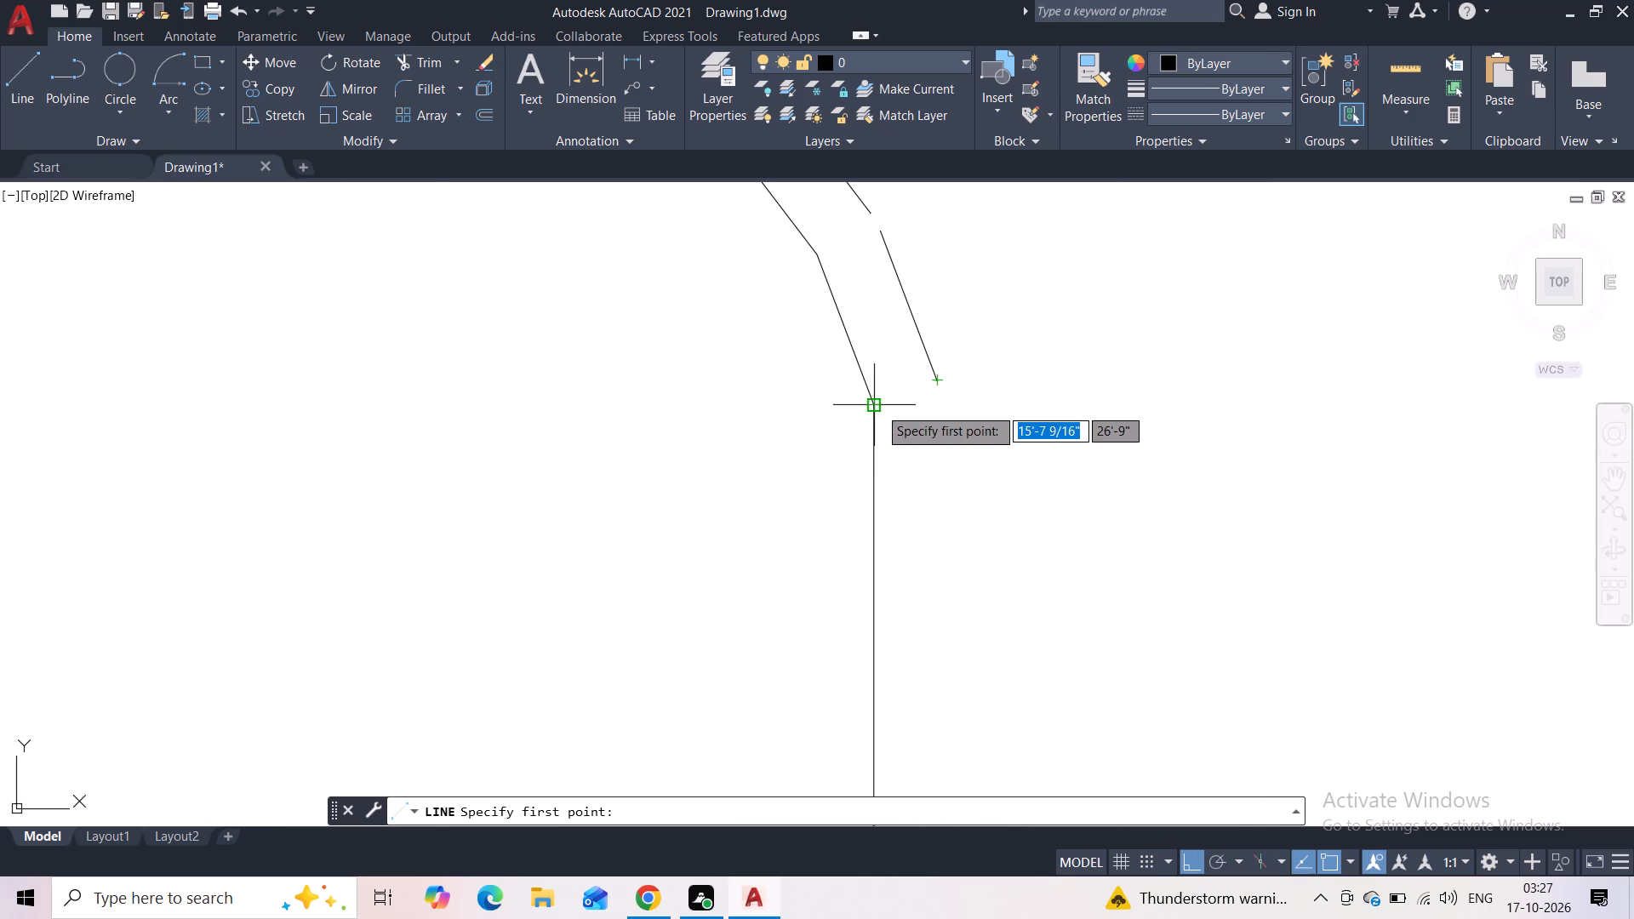
{"action": "left_click", "coordinate": [938, 404]}
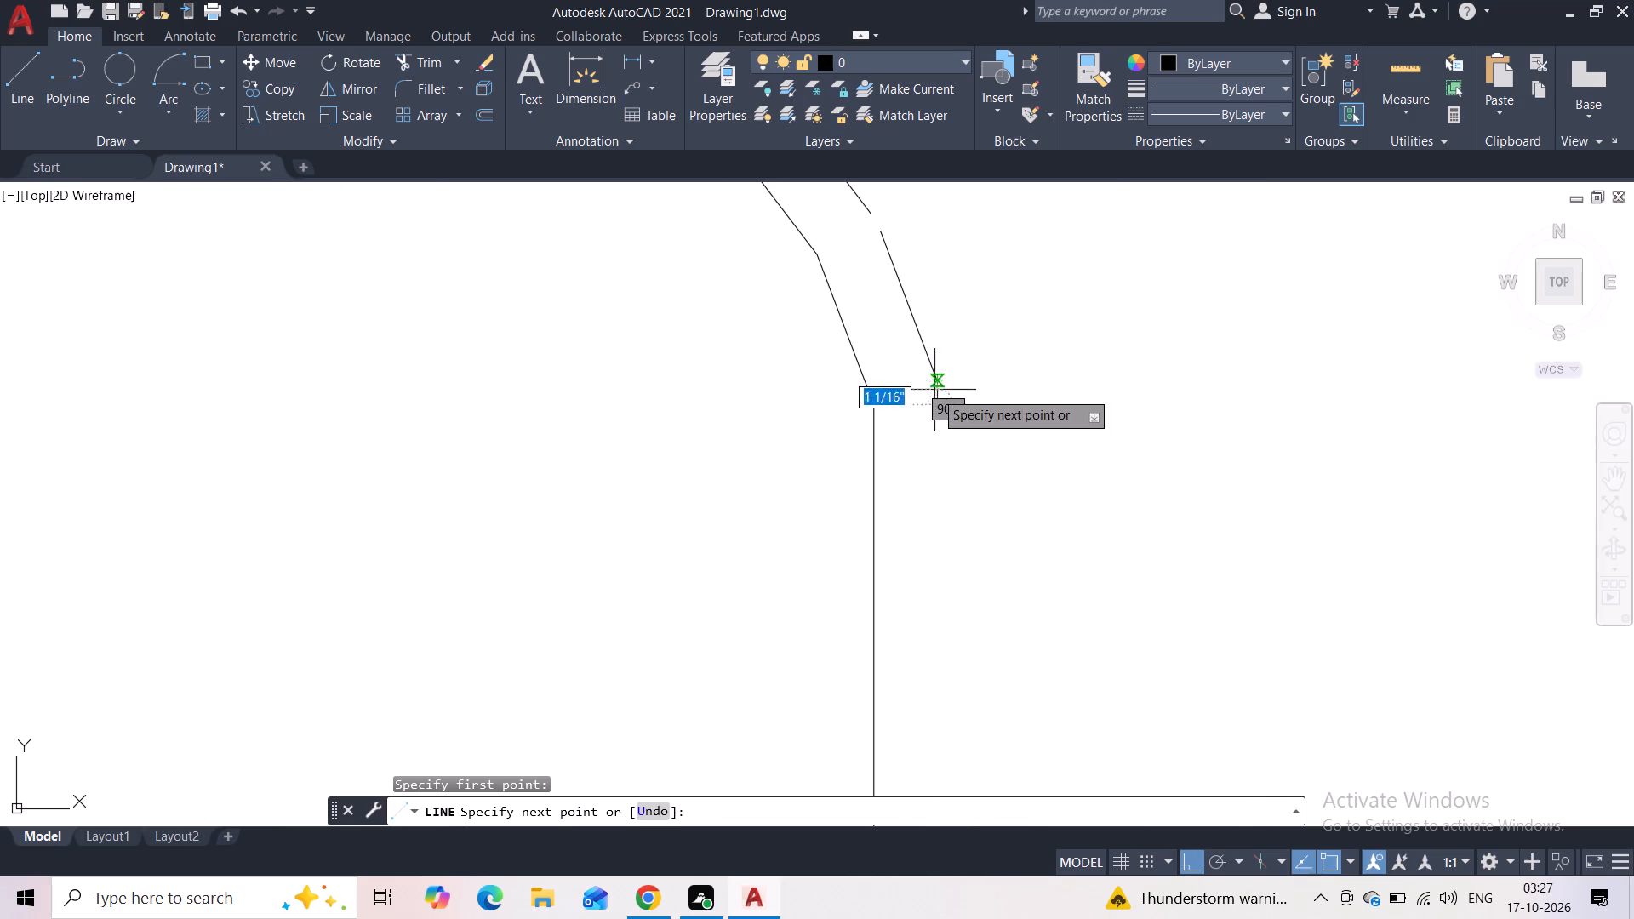
{"action": "middle_click_drag", "start_coordinate": [954, 539], "coordinate": [879, 283]}
{"action": "scroll", "coordinate": [888, 347], "scroll_direction": "down", "scroll_amount": 2}
{"action": "middle_click_drag", "start_coordinate": [902, 492], "coordinate": [900, 440]}
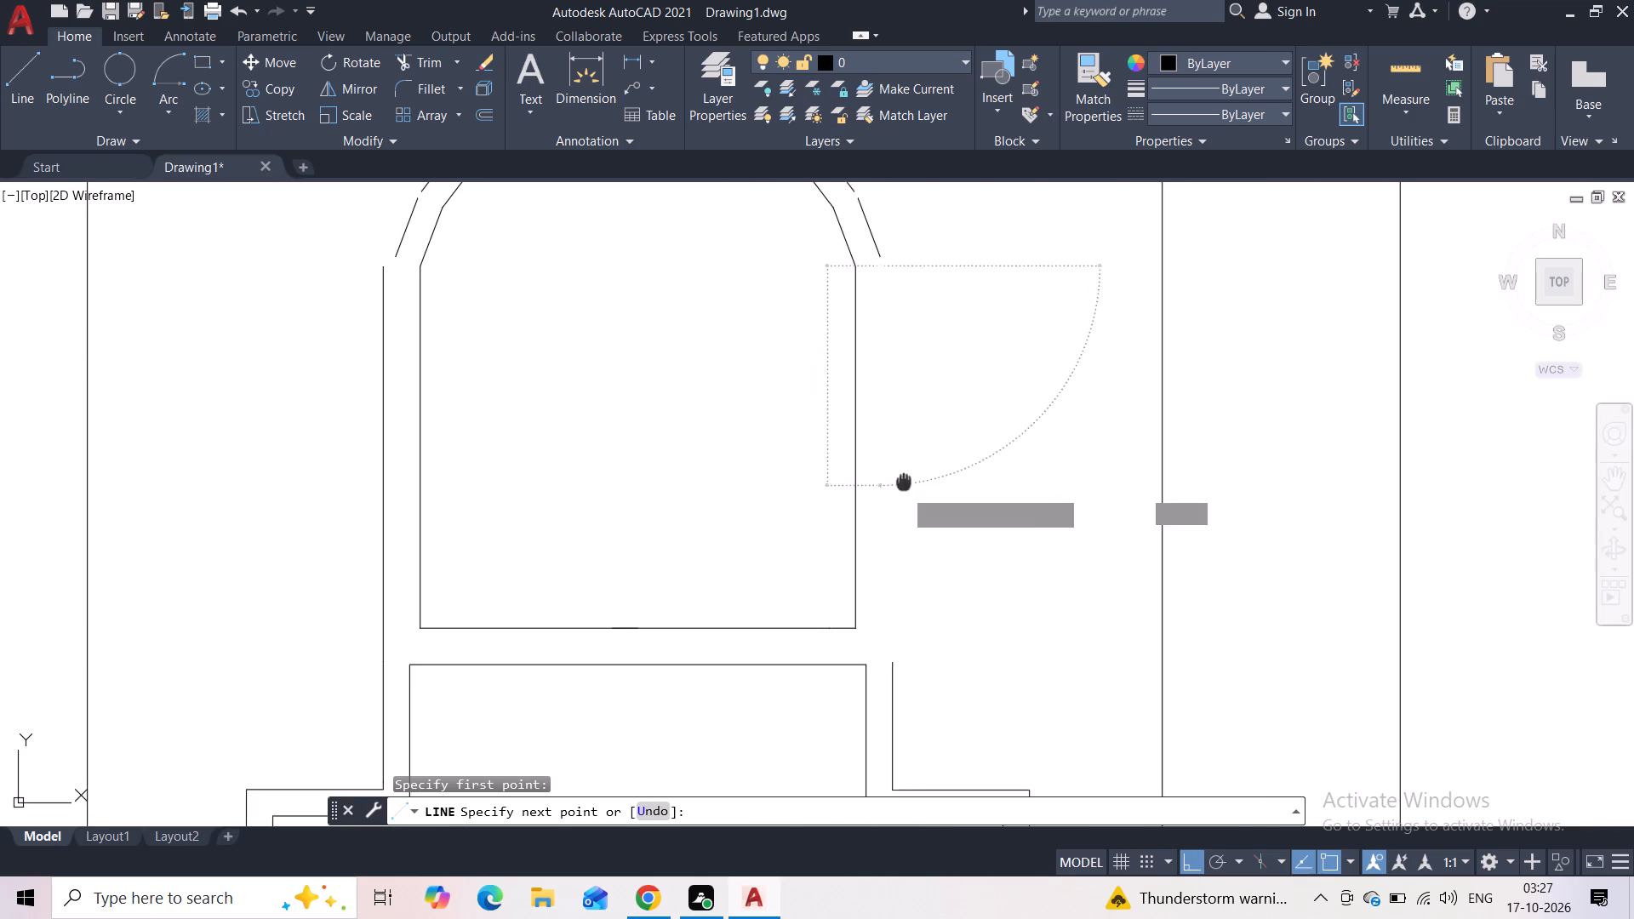
{"action": "middle_click_drag", "start_coordinate": [900, 440], "coordinate": [900, 381]}
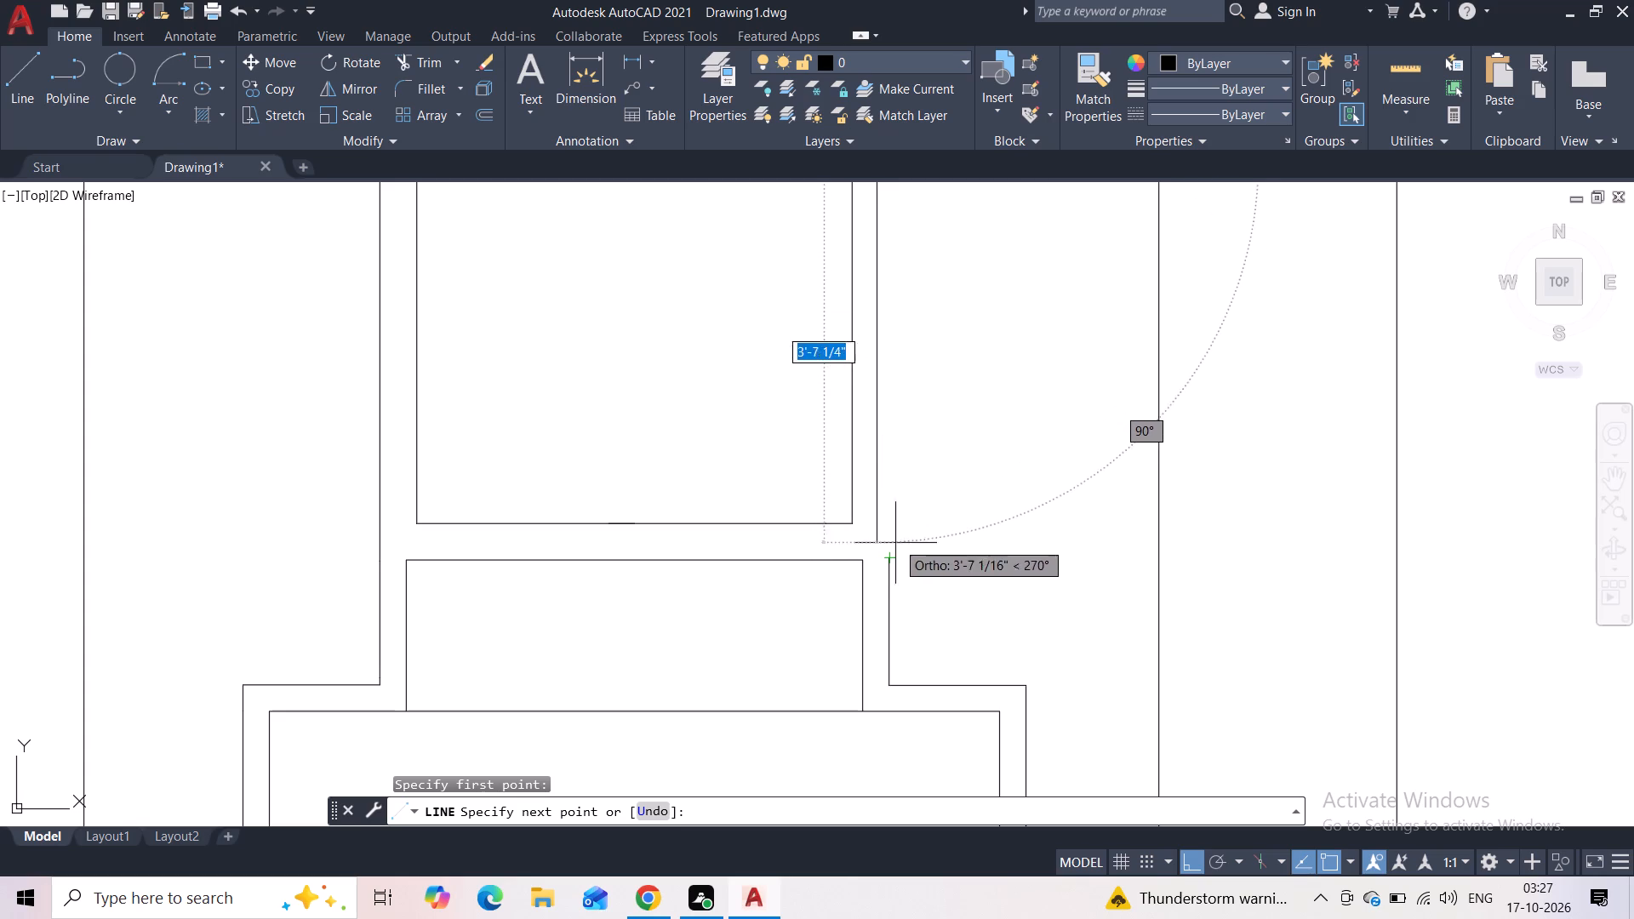
{"action": "scroll", "coordinate": [882, 555], "scroll_direction": "up", "scroll_amount": 3}
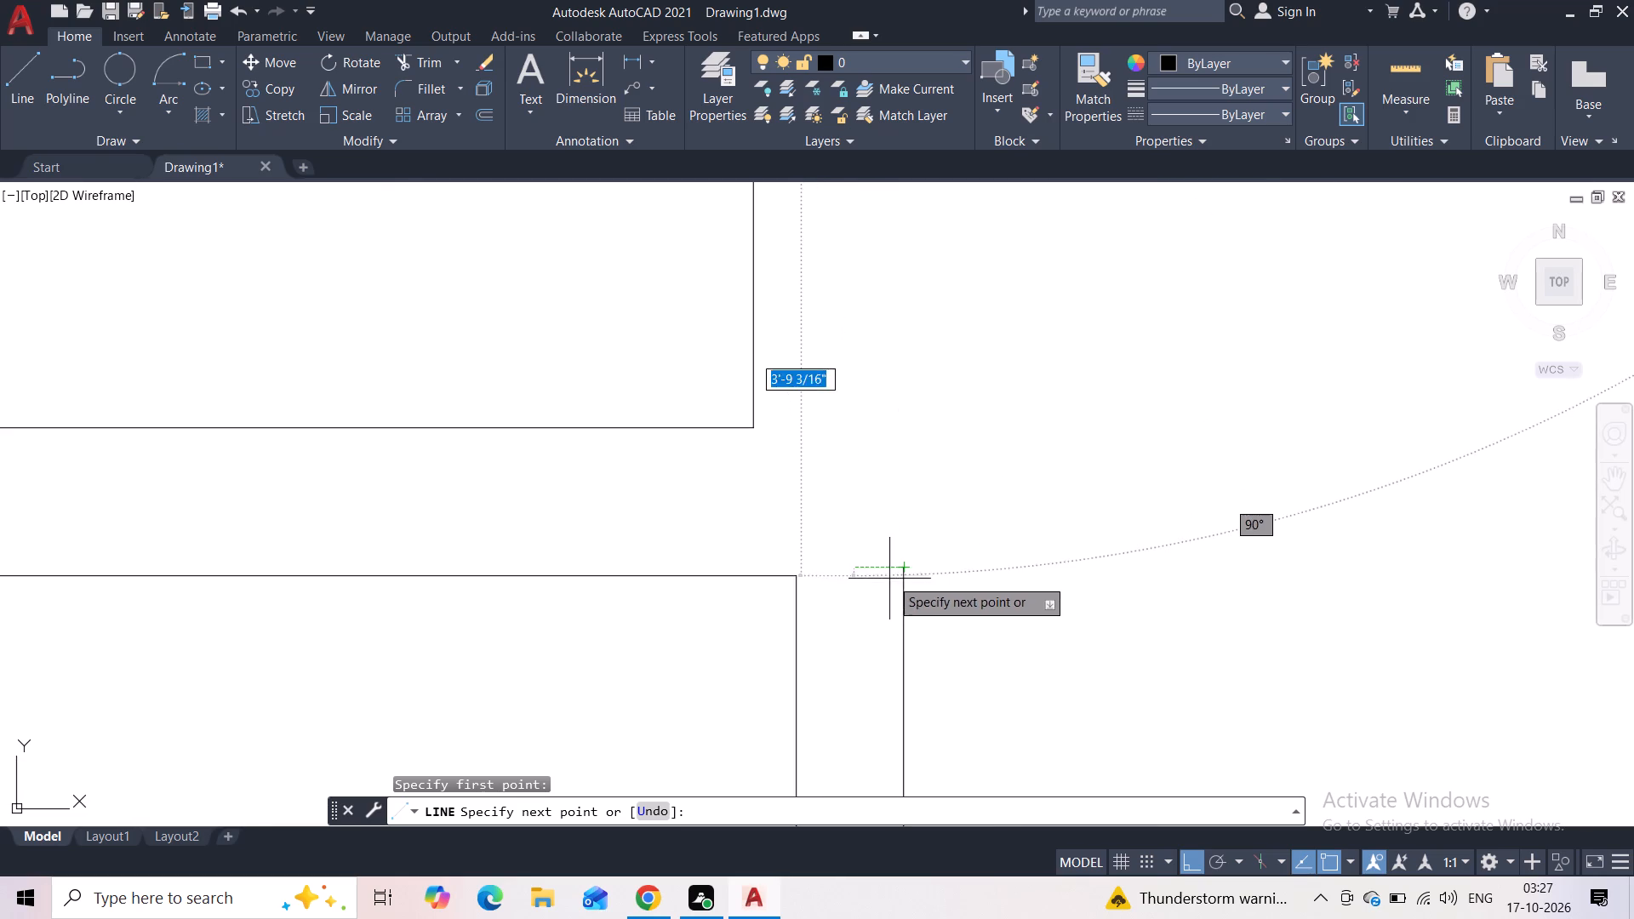
{"action": "left_click", "coordinate": [857, 575]}
{"action": "left_click", "coordinate": [900, 577]}
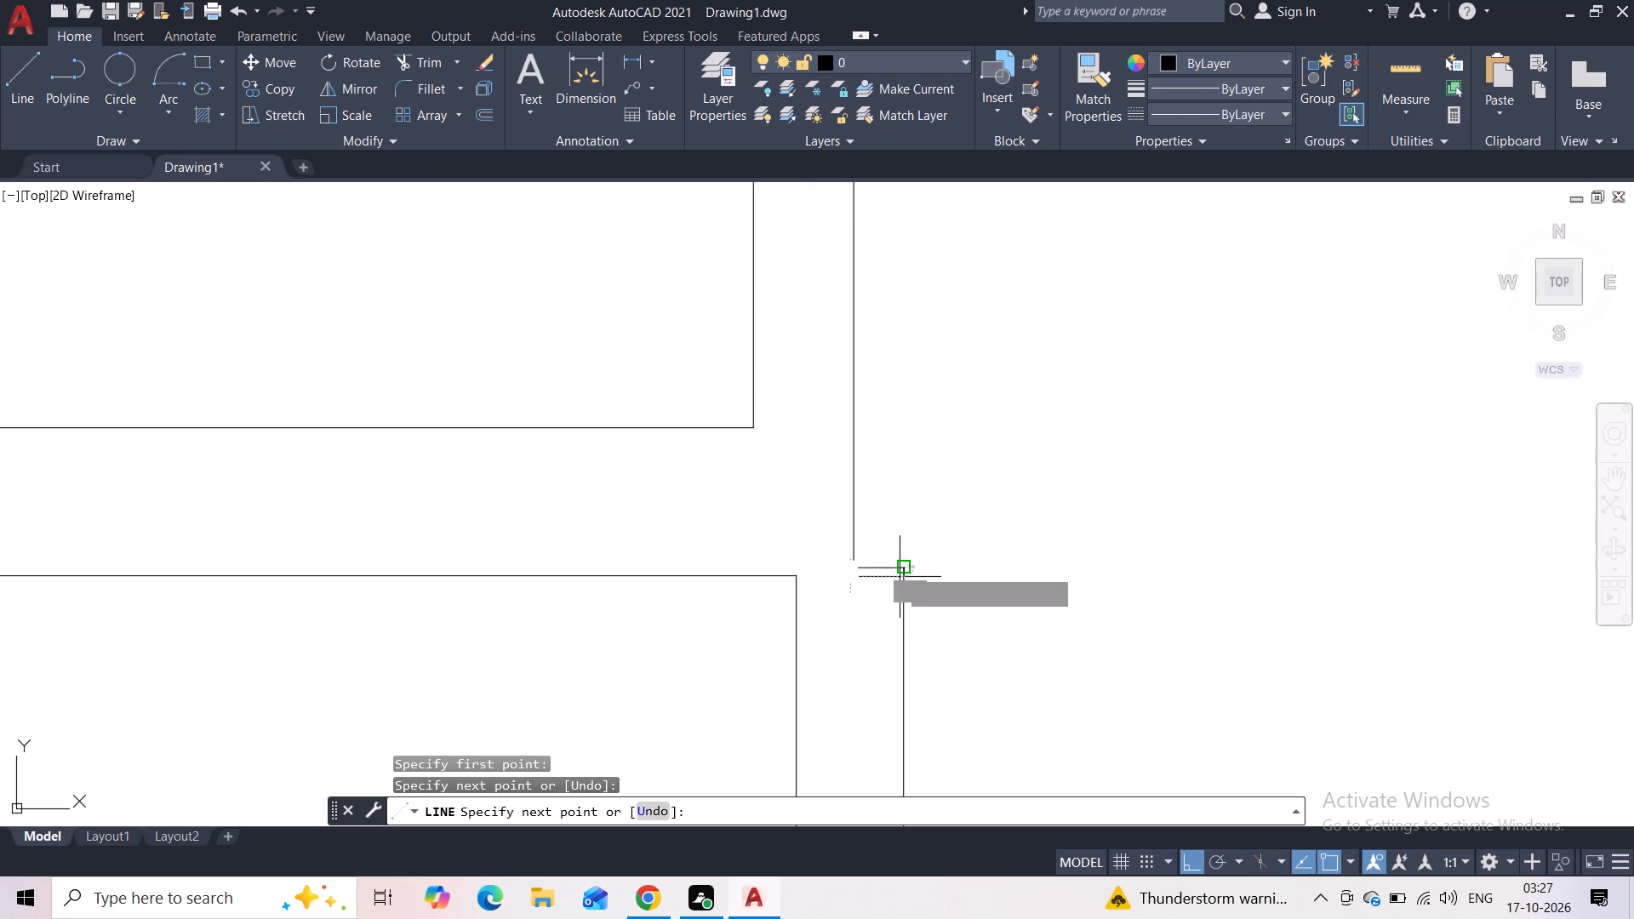
{"action": "key", "text": "Escape"}
Draw a matching vertical about 3'-9" down from springing level below the left outer arch end, with a short horizontal to the frame's left vertical.
{"action": "scroll", "coordinate": [898, 449], "scroll_direction": "down", "scroll_amount": 4}
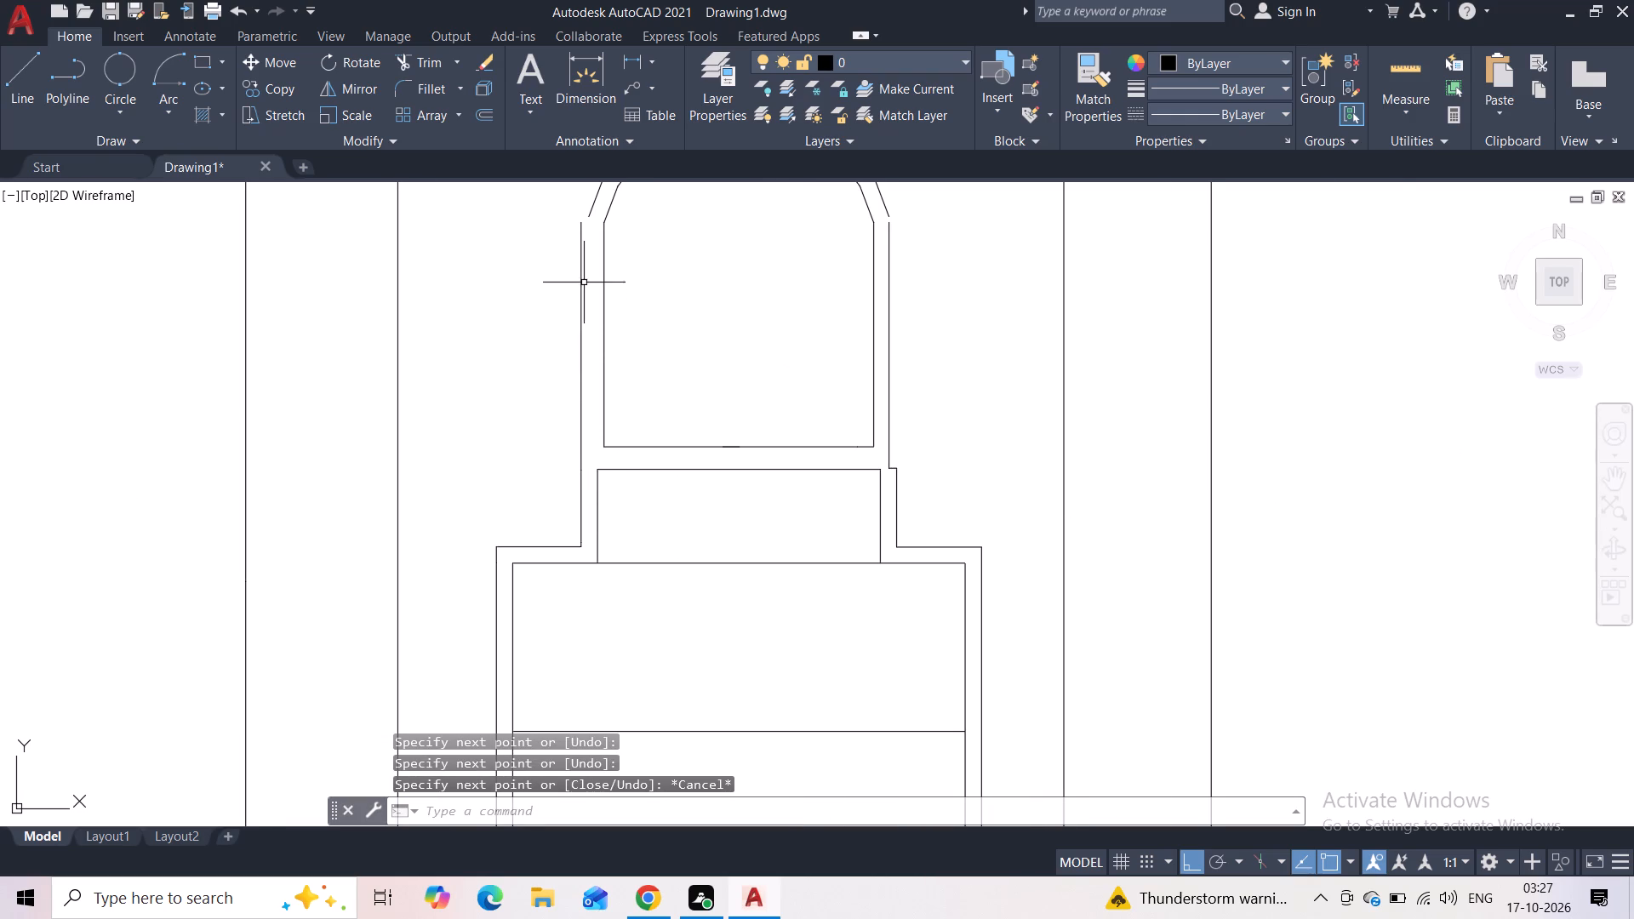
{"action": "left_click", "coordinate": [34, 91]}
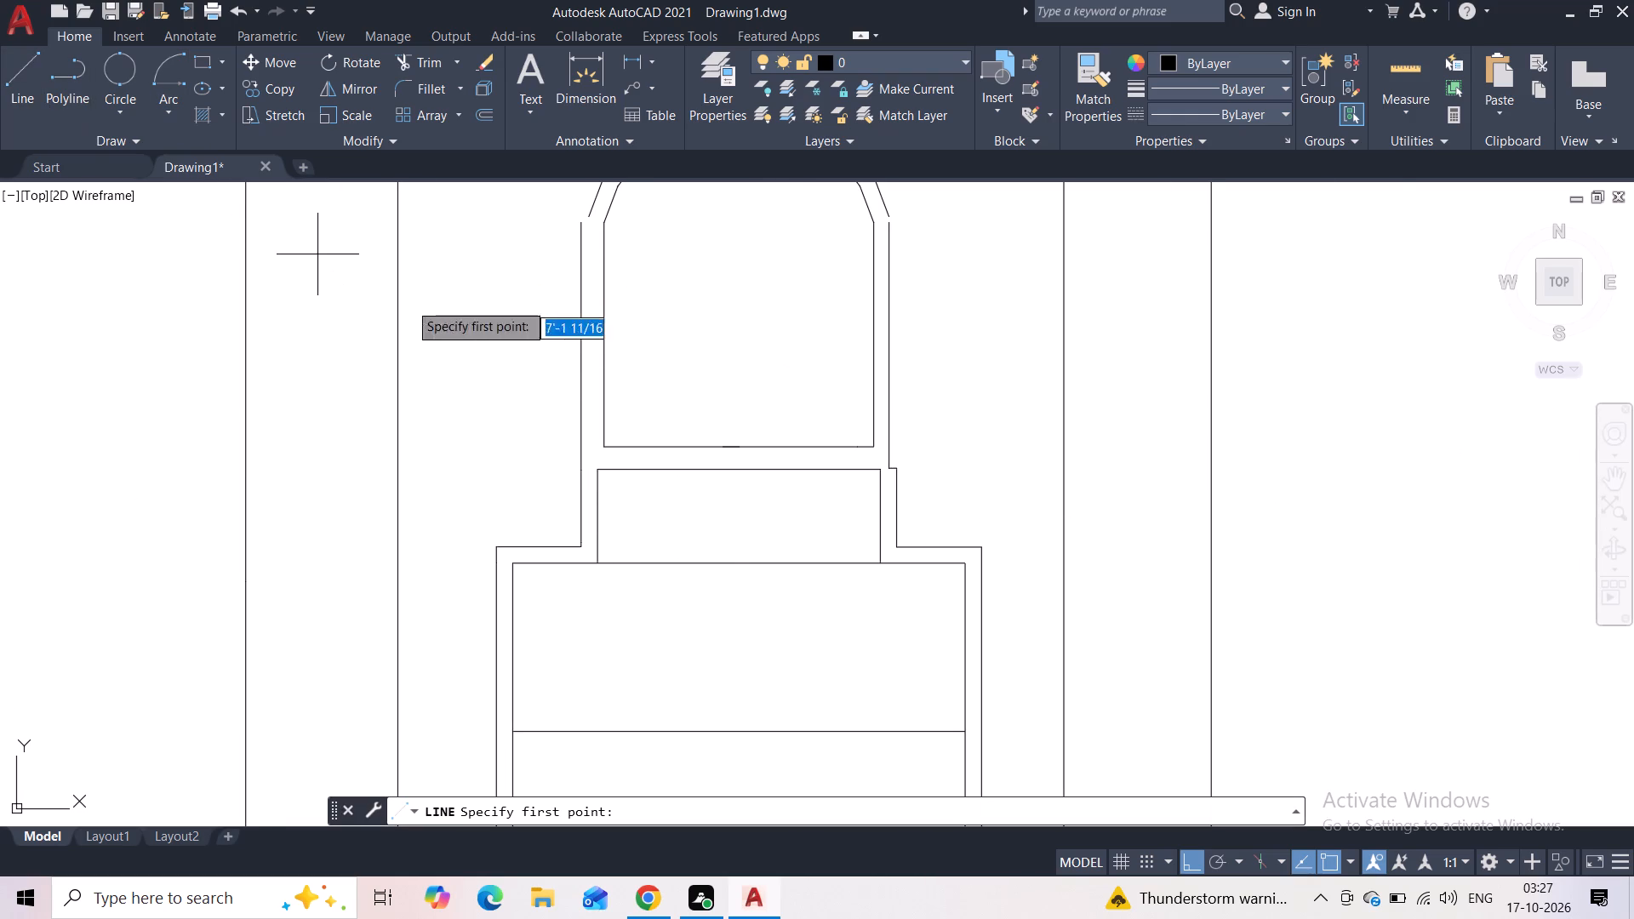
{"action": "middle_click_drag", "start_coordinate": [477, 271], "coordinate": [391, 345]}
{"action": "scroll", "coordinate": [511, 313], "scroll_direction": "up", "scroll_amount": 3}
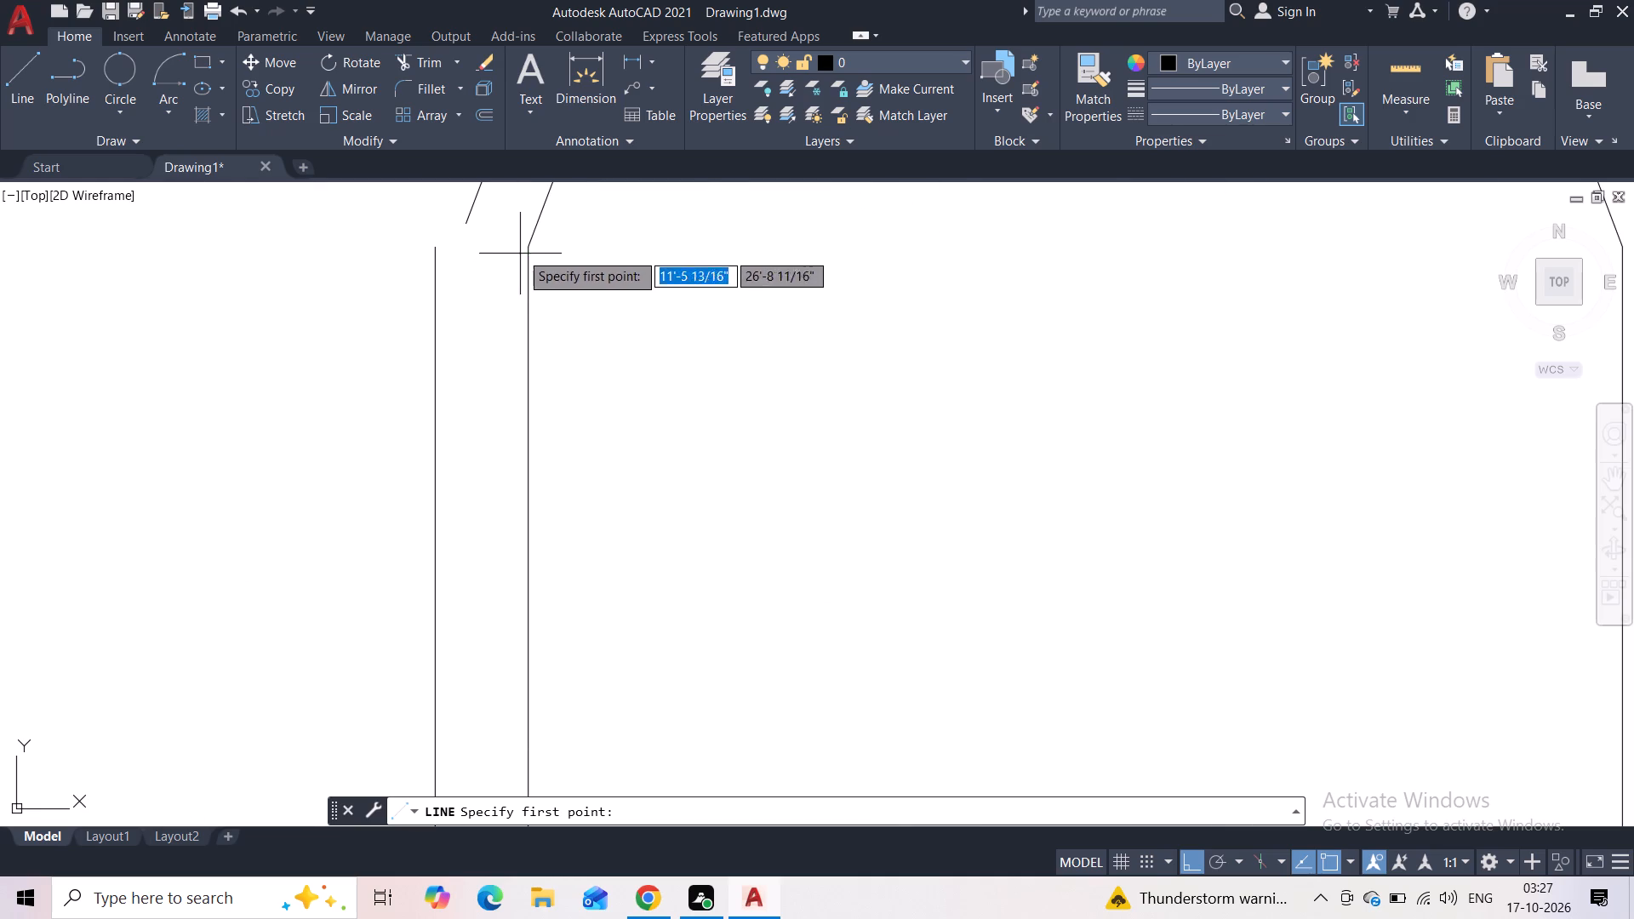
{"action": "left_click", "coordinate": [465, 248]}
{"action": "middle_click_drag", "start_coordinate": [458, 321], "coordinate": [443, 205]}
{"action": "scroll", "coordinate": [438, 260], "scroll_direction": "down", "scroll_amount": 2}
{"action": "middle_click_drag", "start_coordinate": [430, 430], "coordinate": [442, 275]}
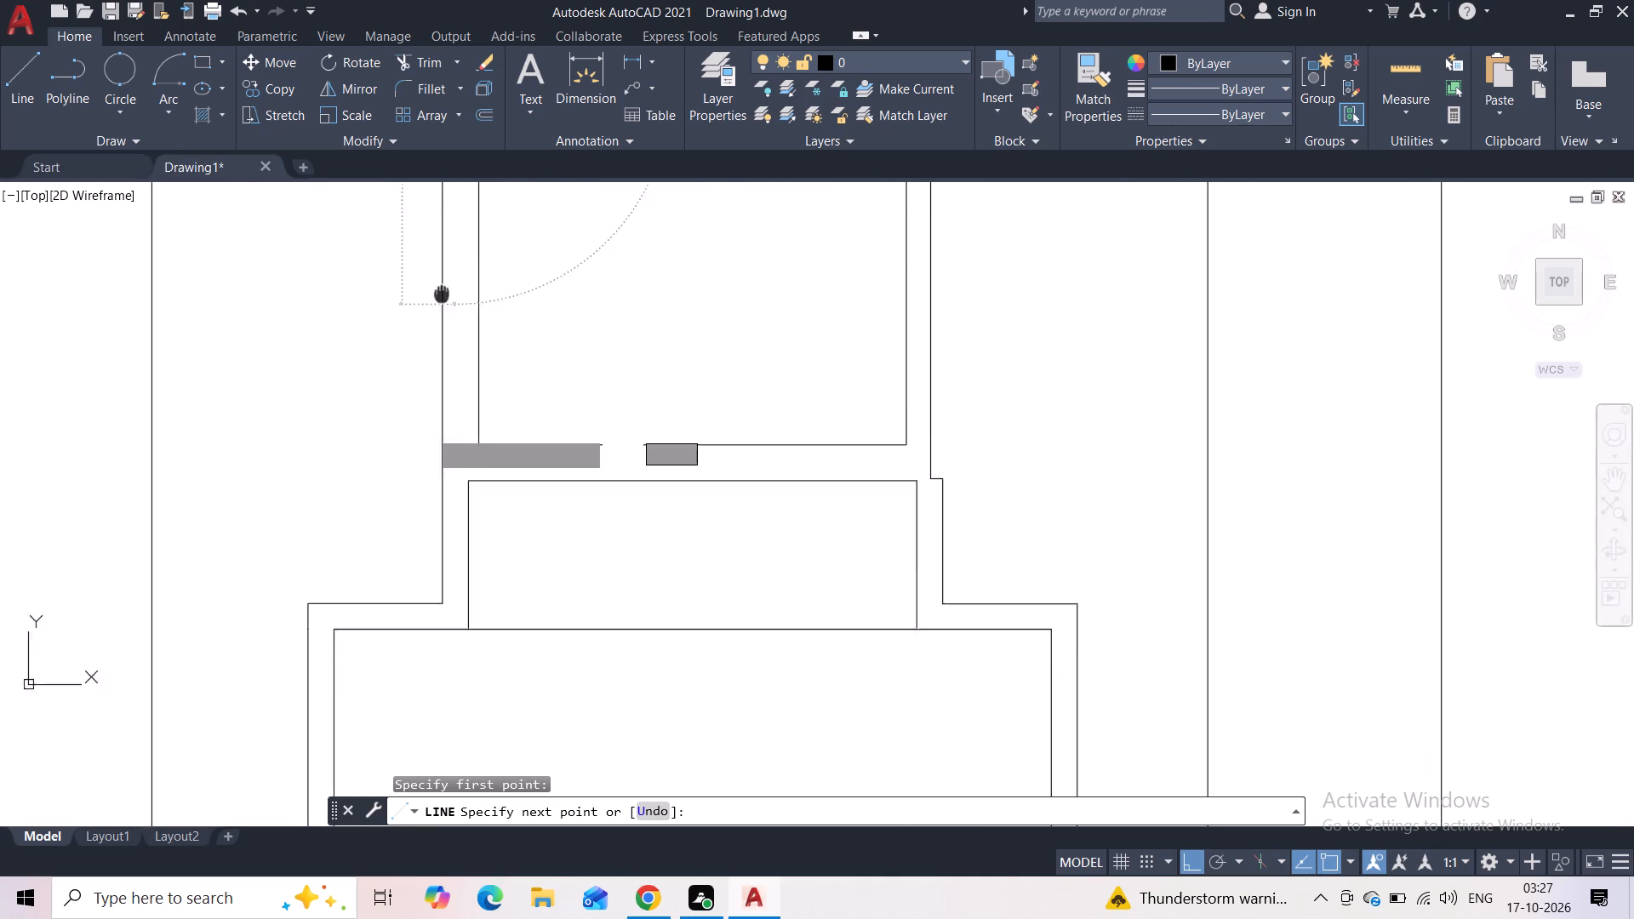
{"action": "middle_click_drag", "start_coordinate": [442, 275], "coordinate": [442, 271]}
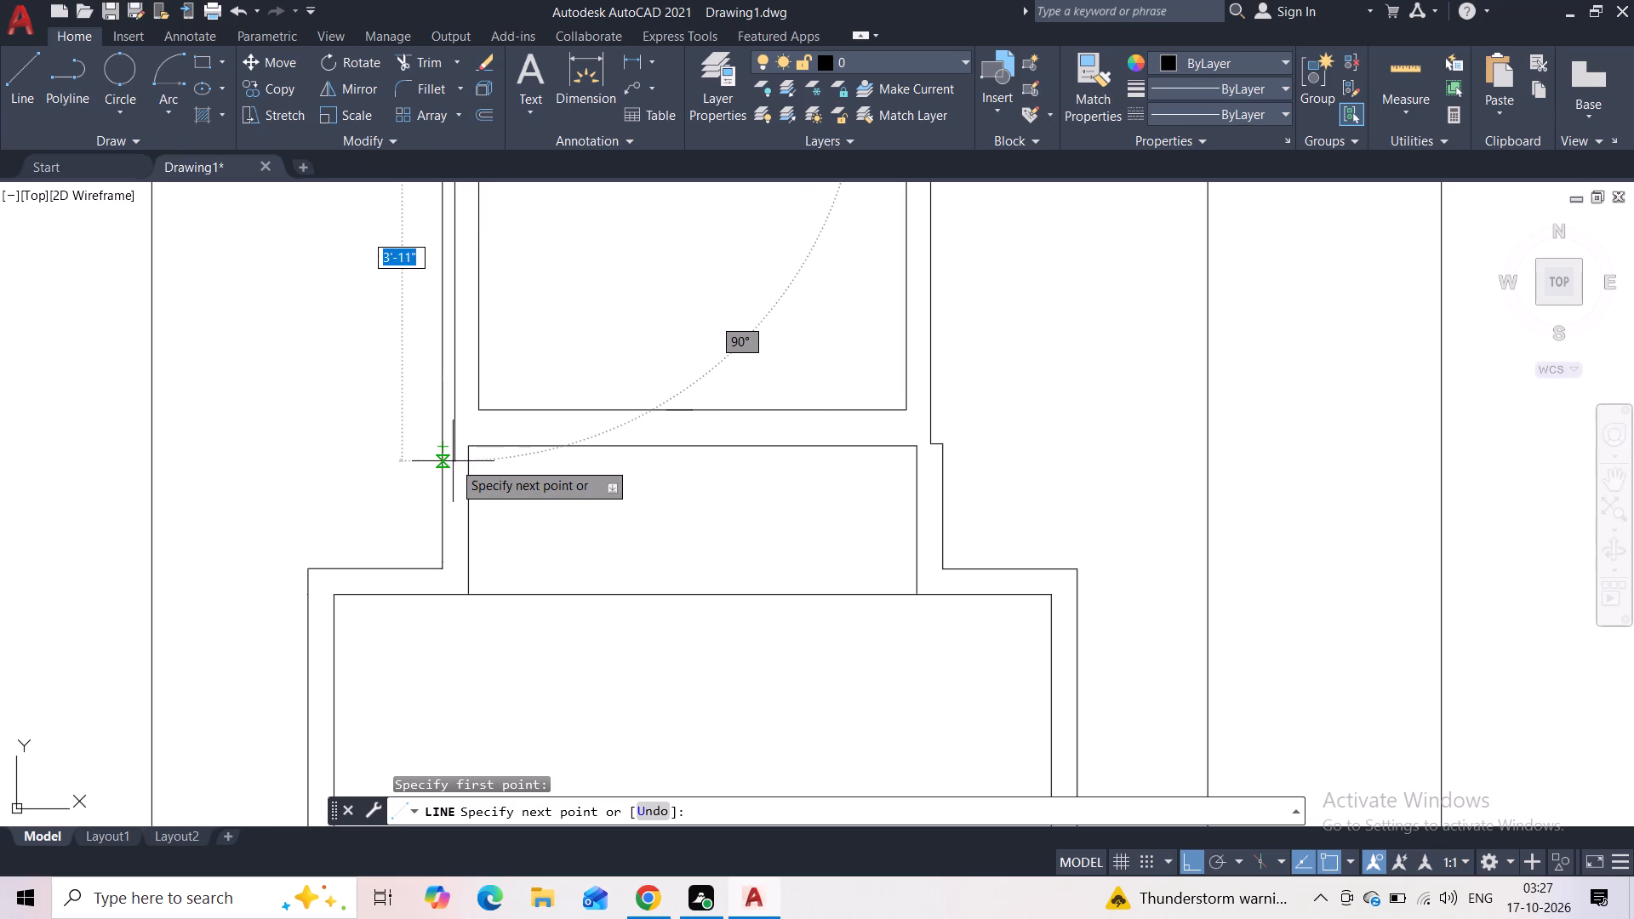
{"action": "scroll", "coordinate": [454, 454], "scroll_direction": "up", "scroll_amount": 3}
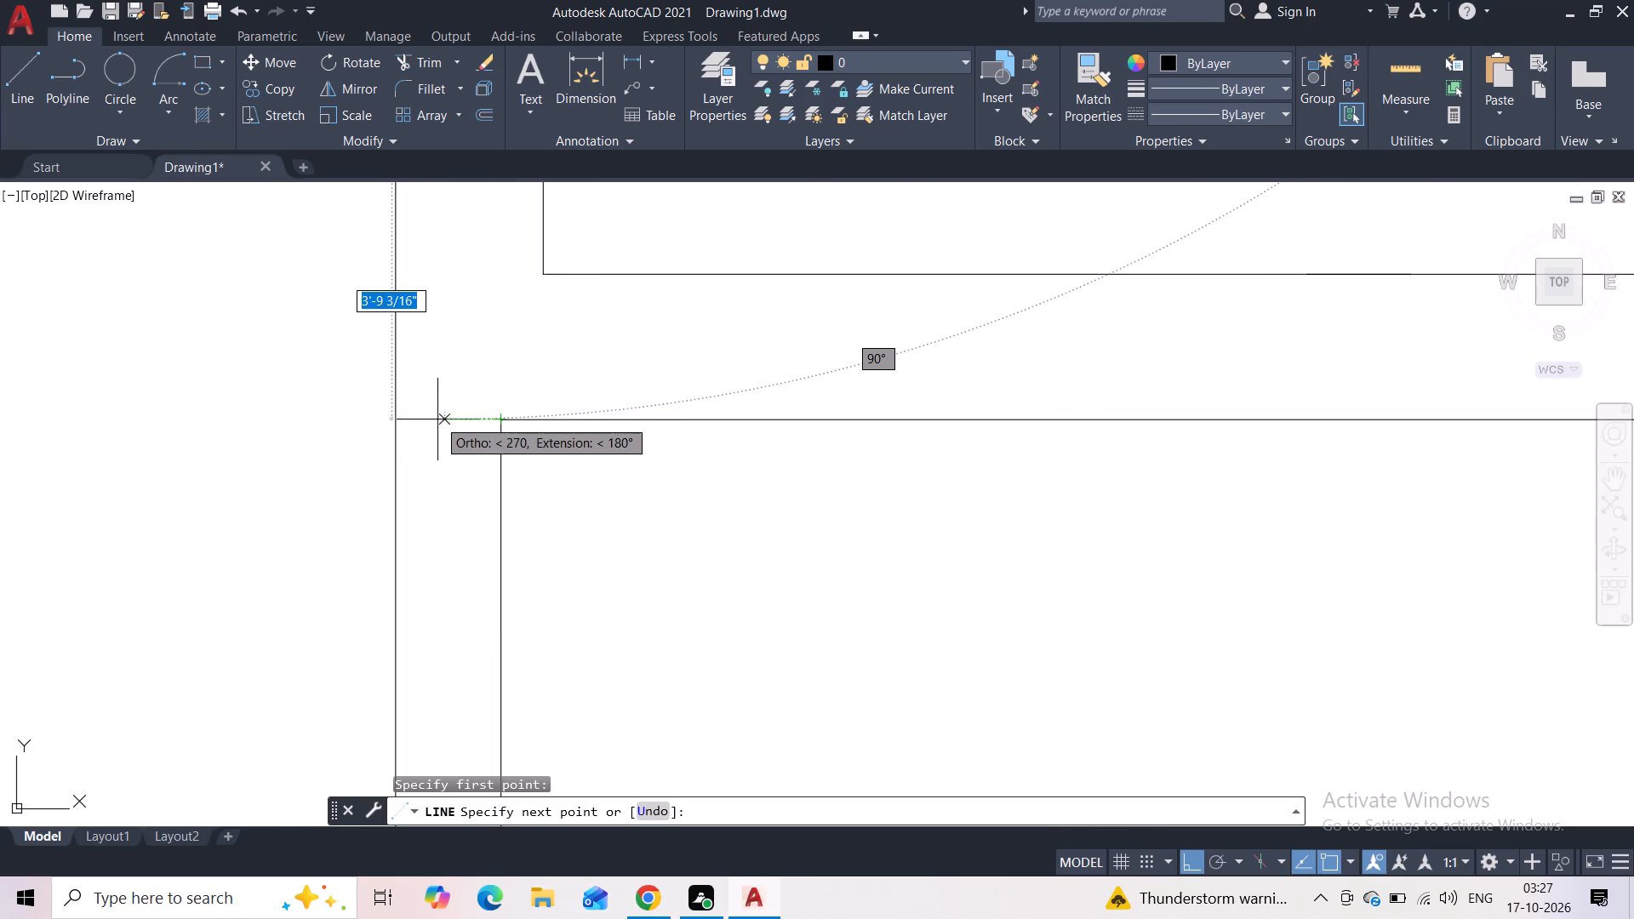
{"action": "left_click", "coordinate": [443, 422]}
{"action": "left_click", "coordinate": [397, 420]}
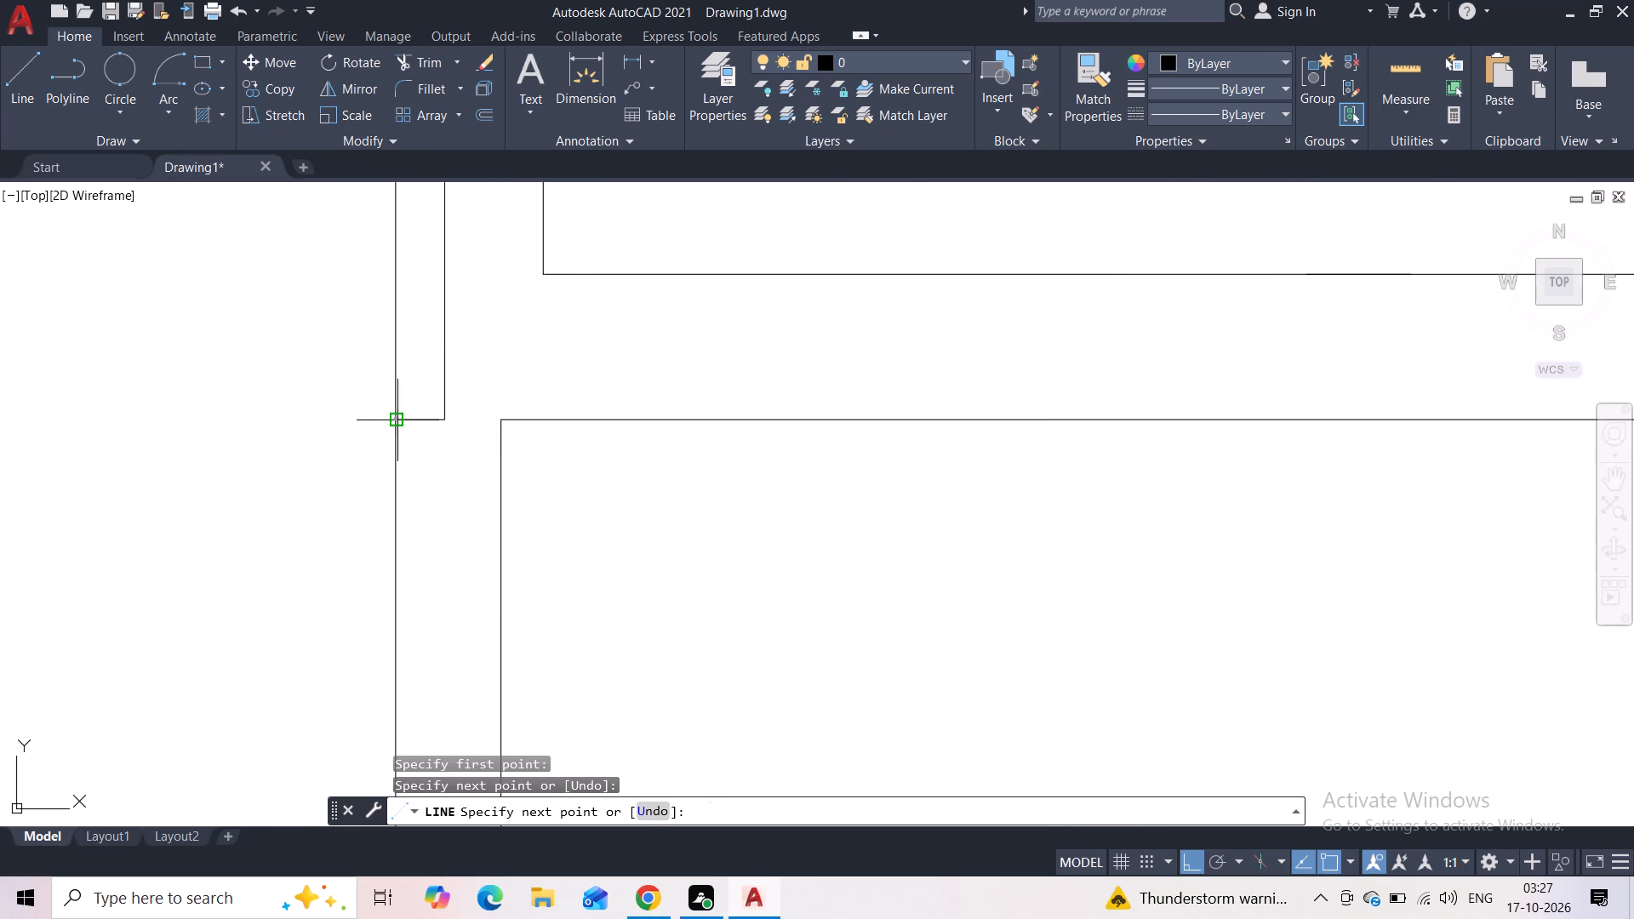
{"action": "key", "text": "Escape"}
Erase the older outermost vertical line on the arch's left side, above the short horizontal step.
{"action": "left_click", "coordinate": [408, 369]}
{"action": "left_click", "coordinate": [355, 368]}
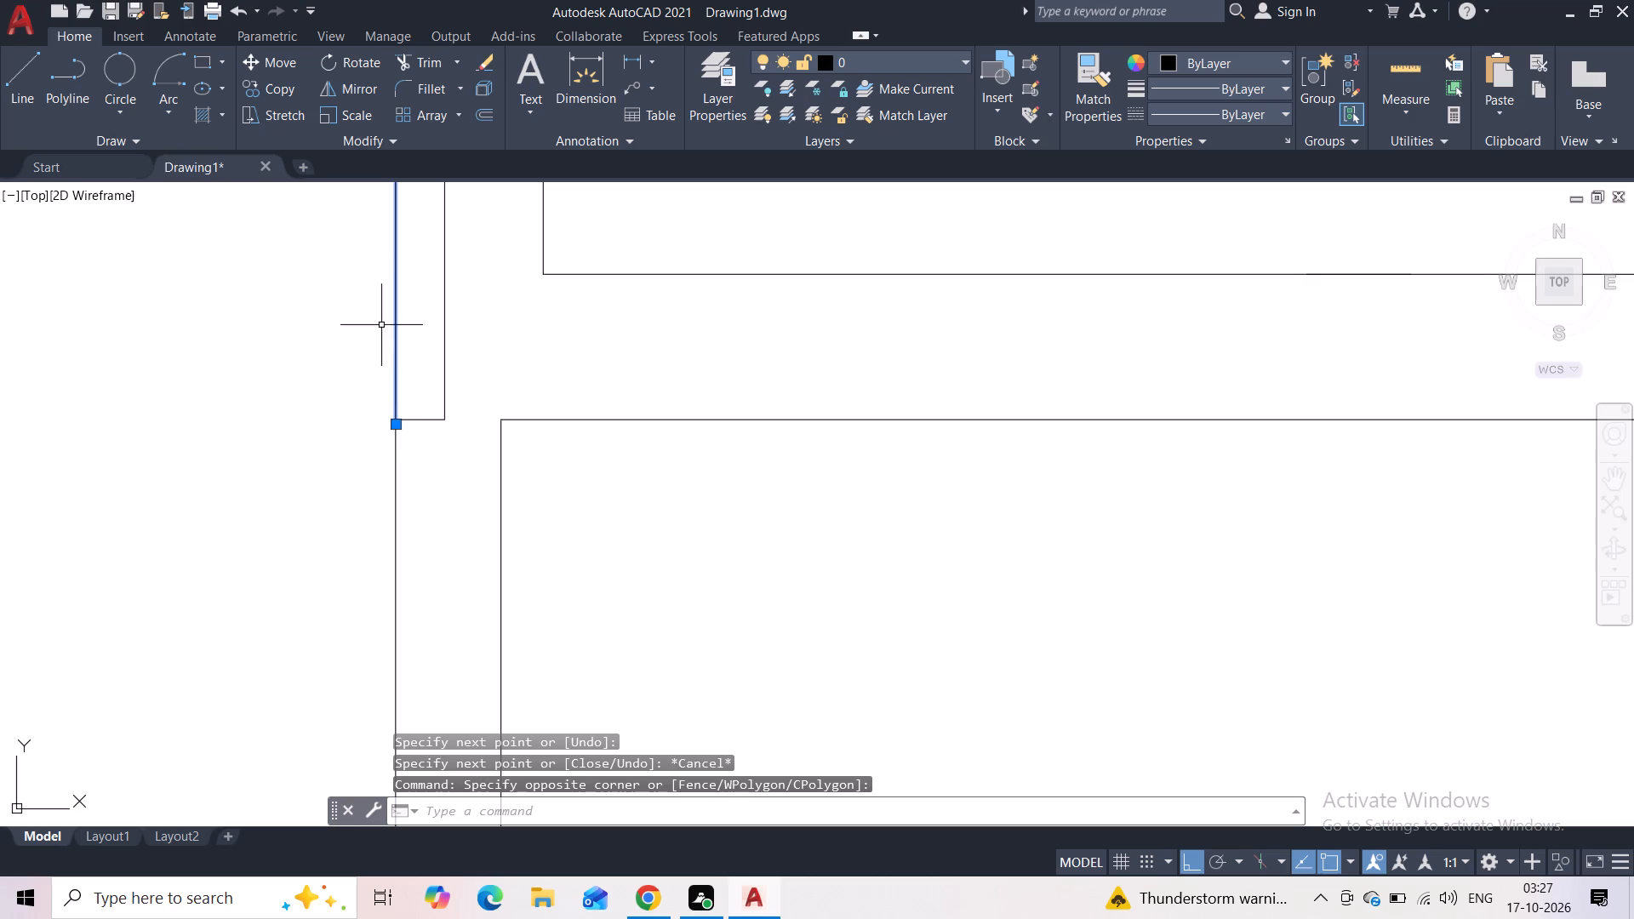
{"action": "key", "text": "Delete"}
{"action": "scroll", "coordinate": [398, 410], "scroll_direction": "up", "scroll_amount": 3}
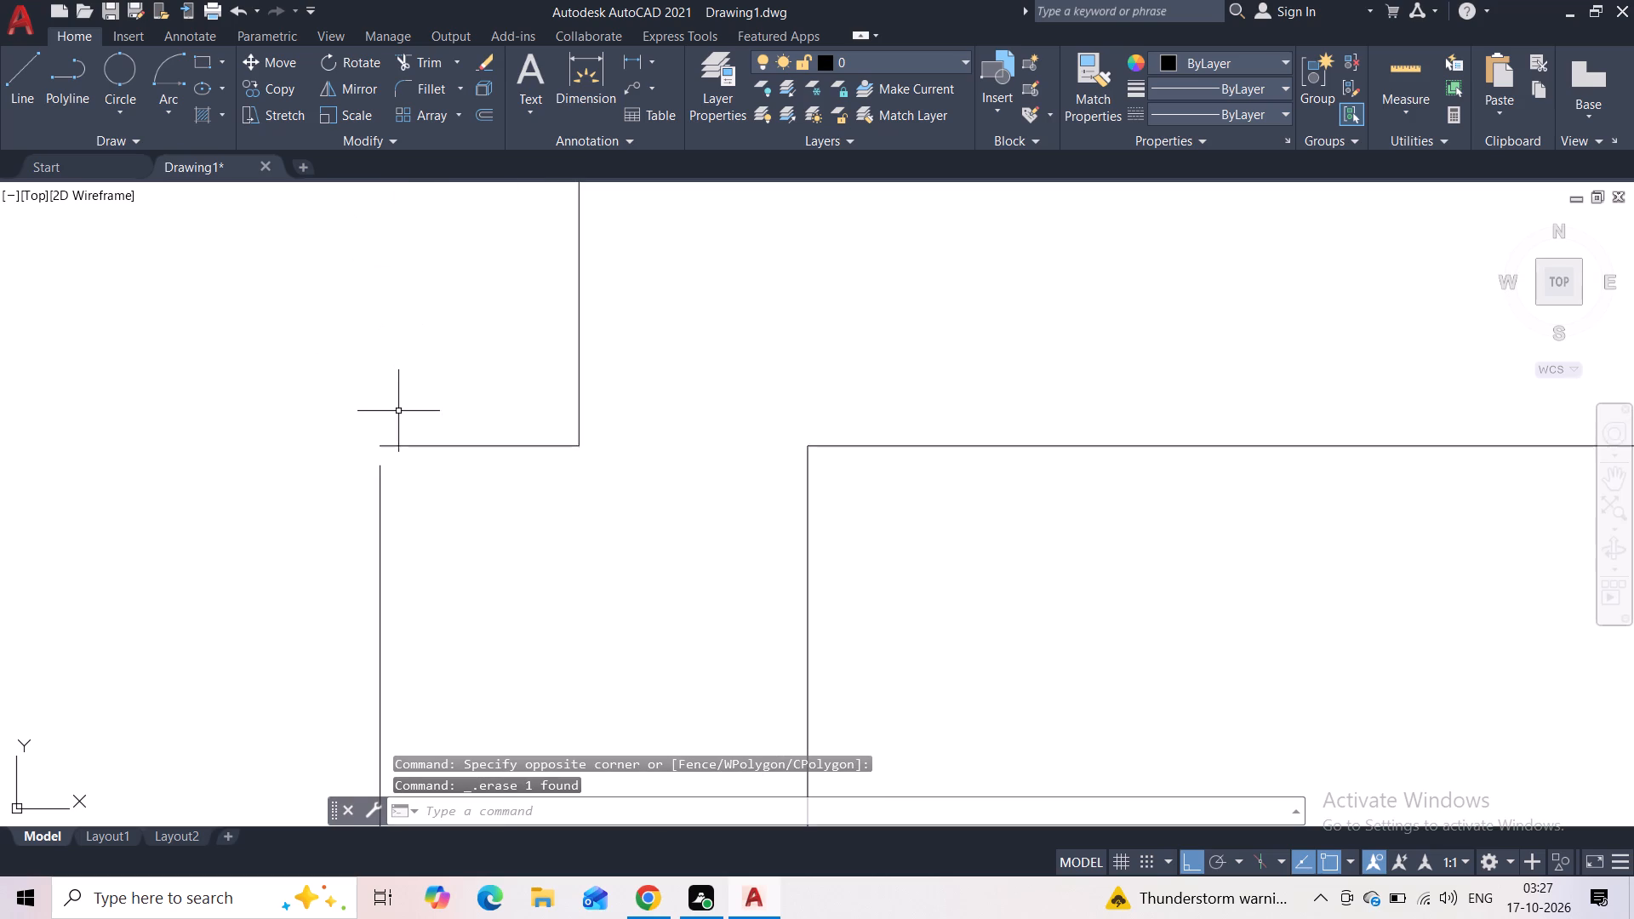
Draw a short vertical line closing the gap between the frame's left vertical and the short horizontal below the arch's left side.
{"action": "scroll", "coordinate": [398, 411], "scroll_direction": "up", "scroll_amount": 1}
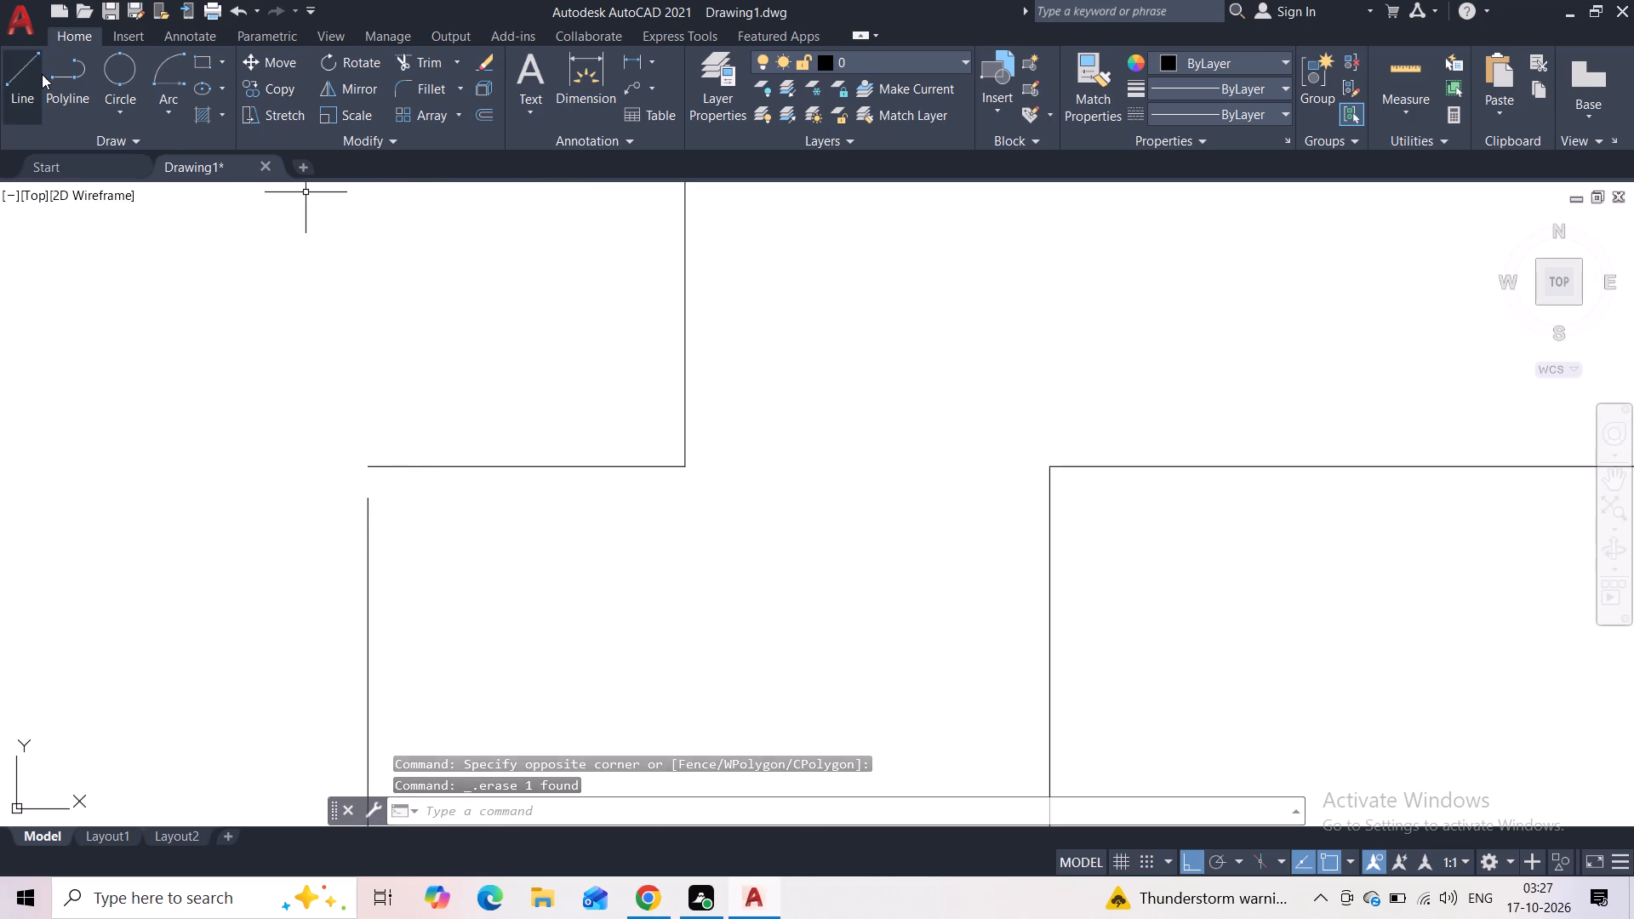
{"action": "left_click", "coordinate": [42, 74]}
{"action": "scroll", "coordinate": [357, 501], "scroll_direction": "up", "scroll_amount": 1}
{"action": "left_click", "coordinate": [367, 497]}
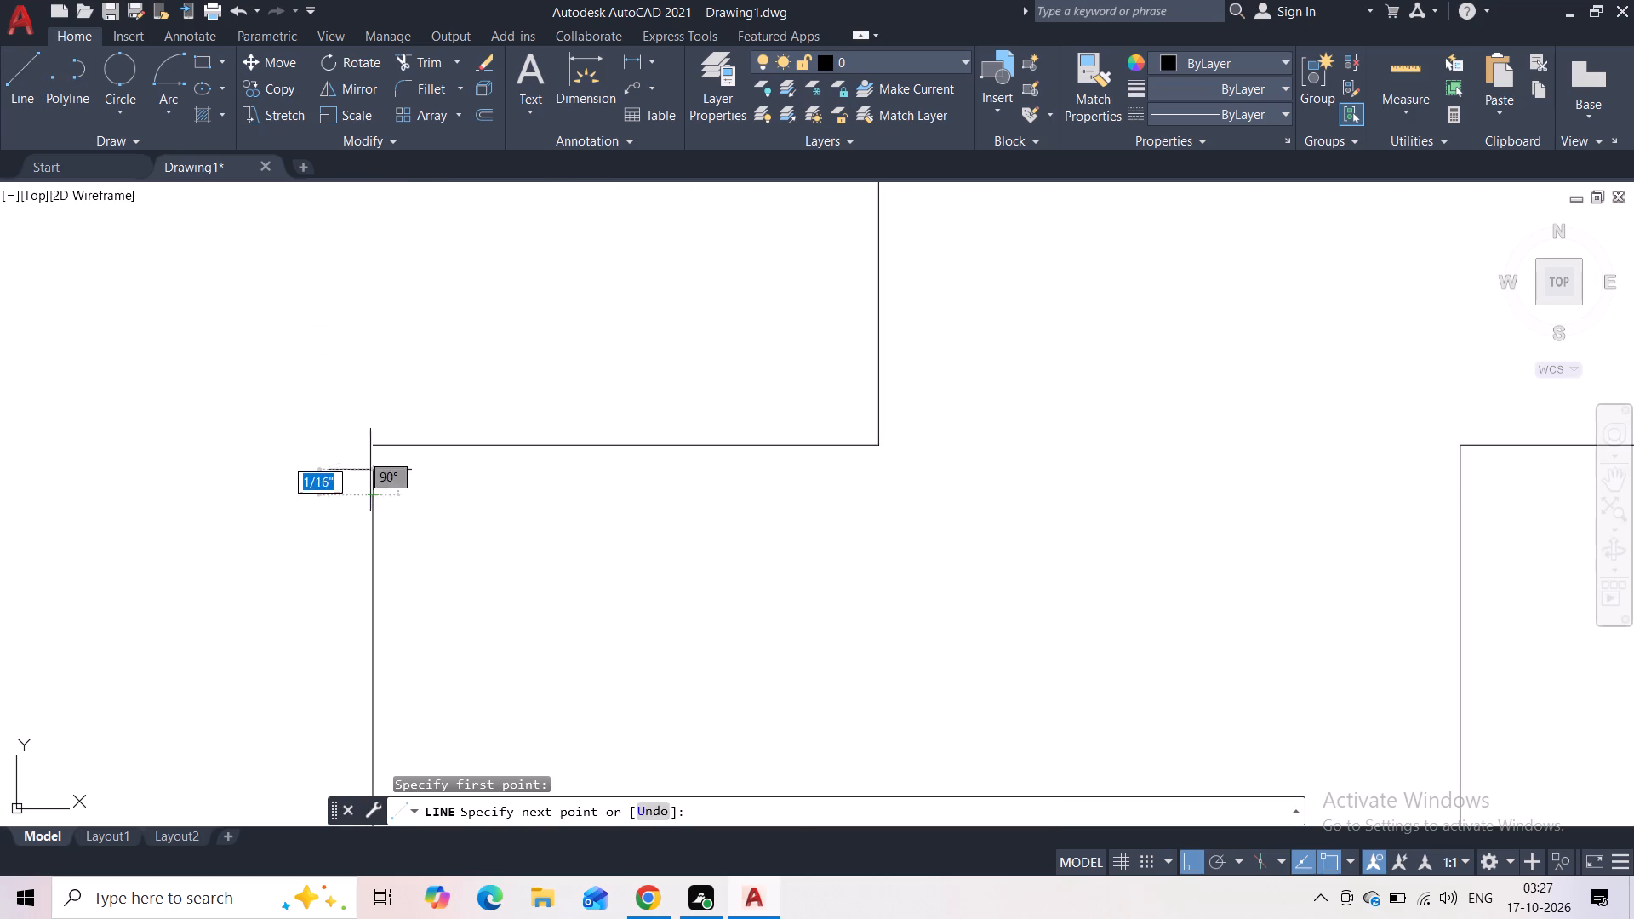
{"action": "left_click", "coordinate": [367, 444]}
{"action": "key", "text": "Escape"}
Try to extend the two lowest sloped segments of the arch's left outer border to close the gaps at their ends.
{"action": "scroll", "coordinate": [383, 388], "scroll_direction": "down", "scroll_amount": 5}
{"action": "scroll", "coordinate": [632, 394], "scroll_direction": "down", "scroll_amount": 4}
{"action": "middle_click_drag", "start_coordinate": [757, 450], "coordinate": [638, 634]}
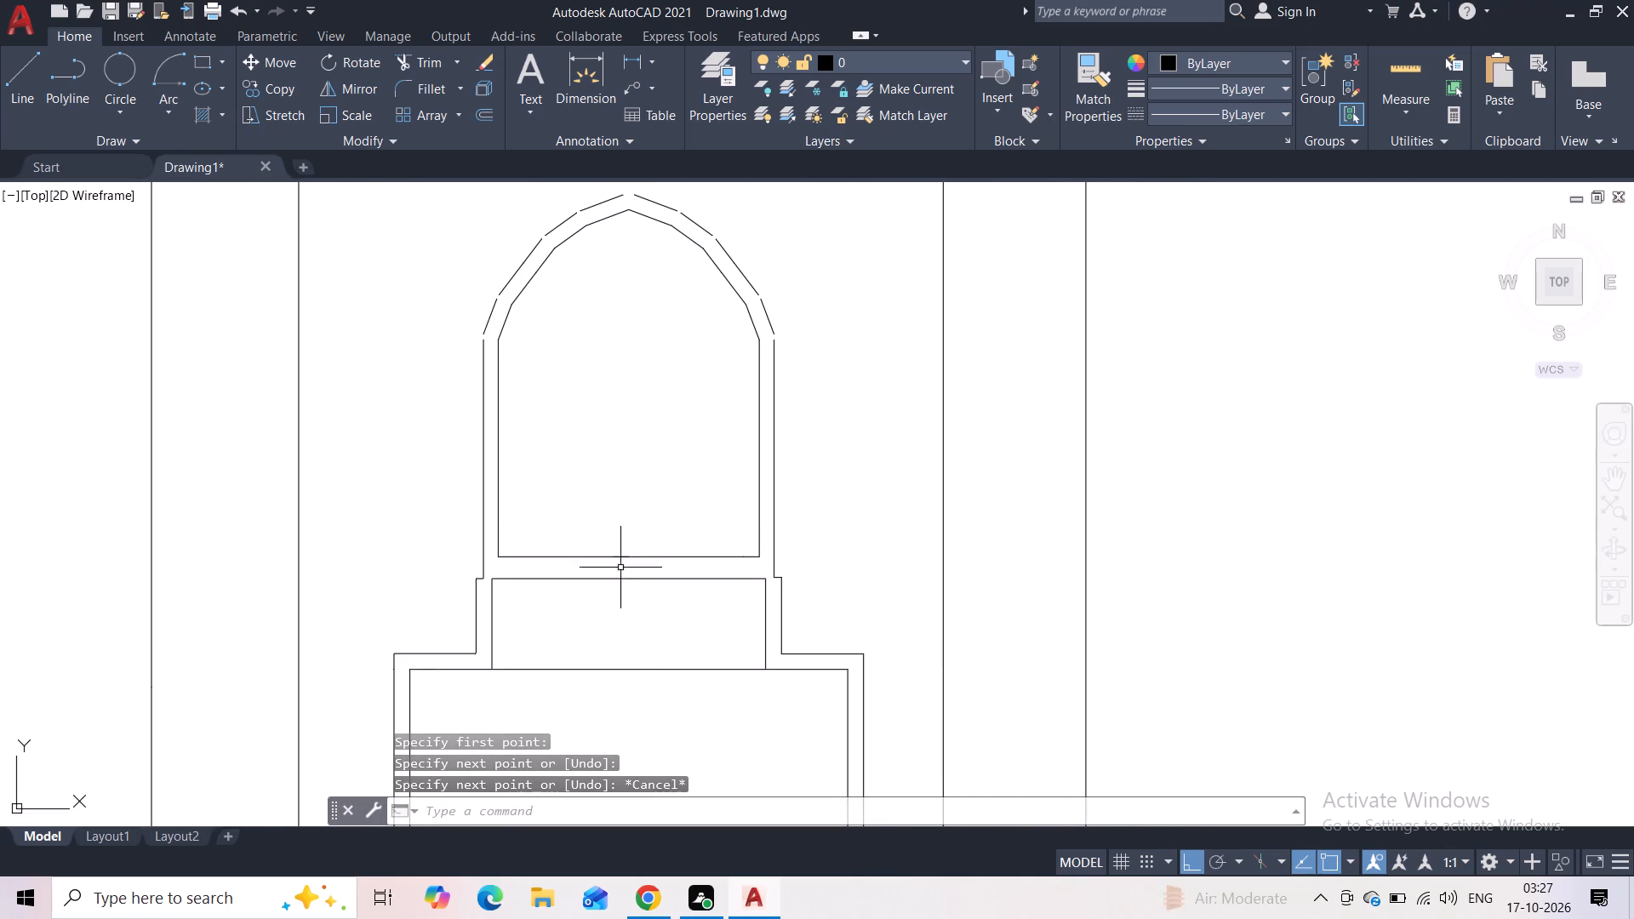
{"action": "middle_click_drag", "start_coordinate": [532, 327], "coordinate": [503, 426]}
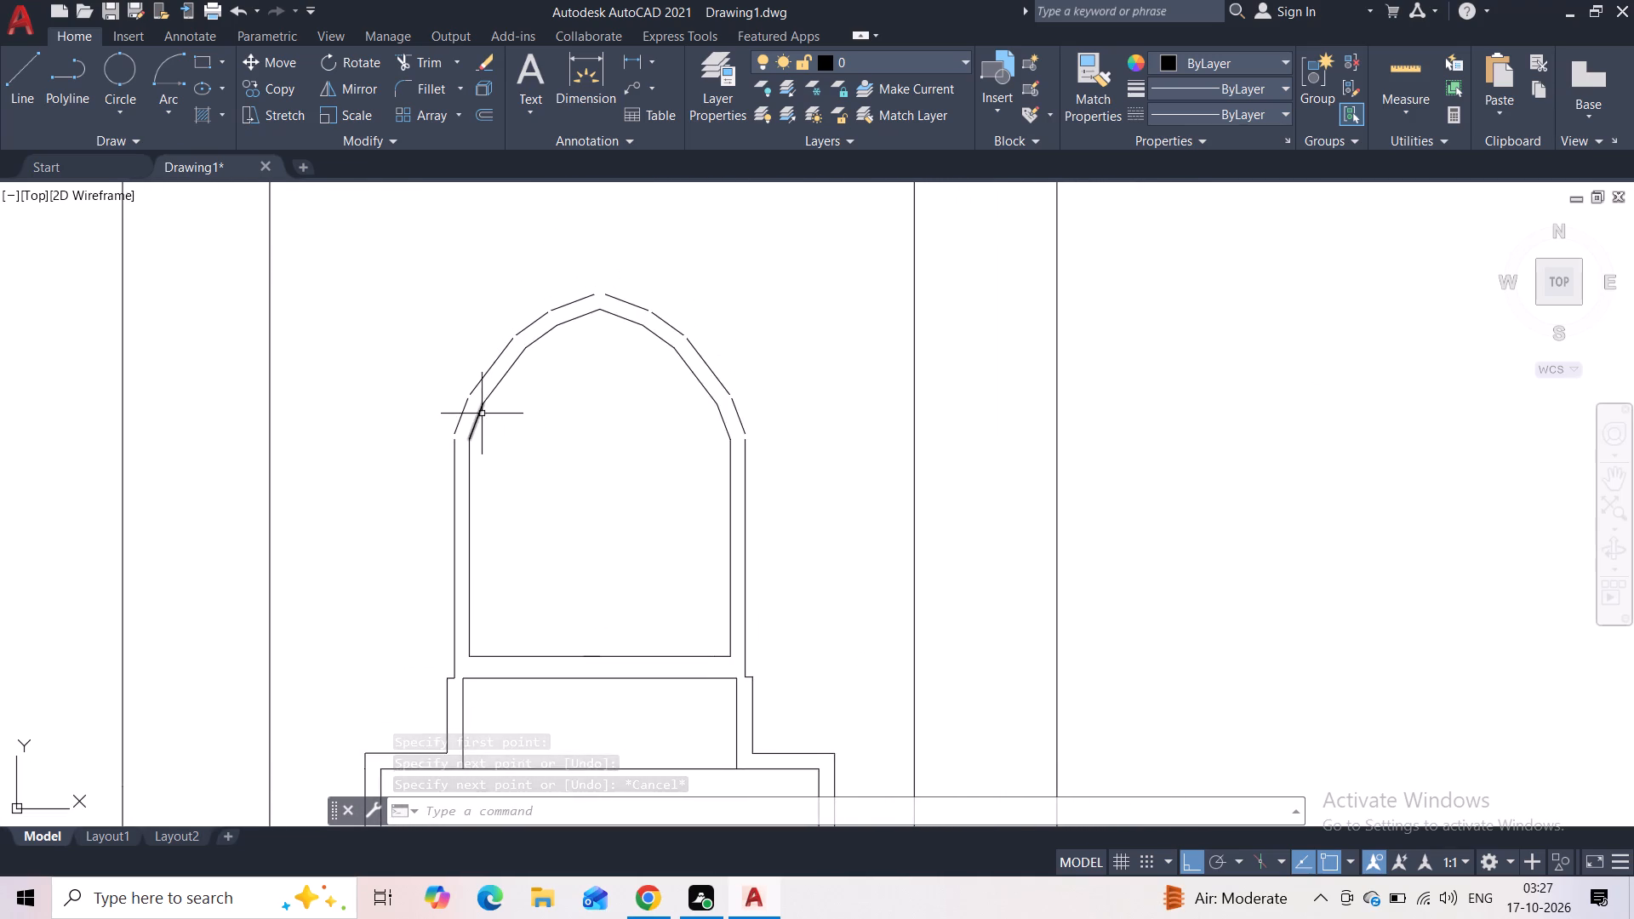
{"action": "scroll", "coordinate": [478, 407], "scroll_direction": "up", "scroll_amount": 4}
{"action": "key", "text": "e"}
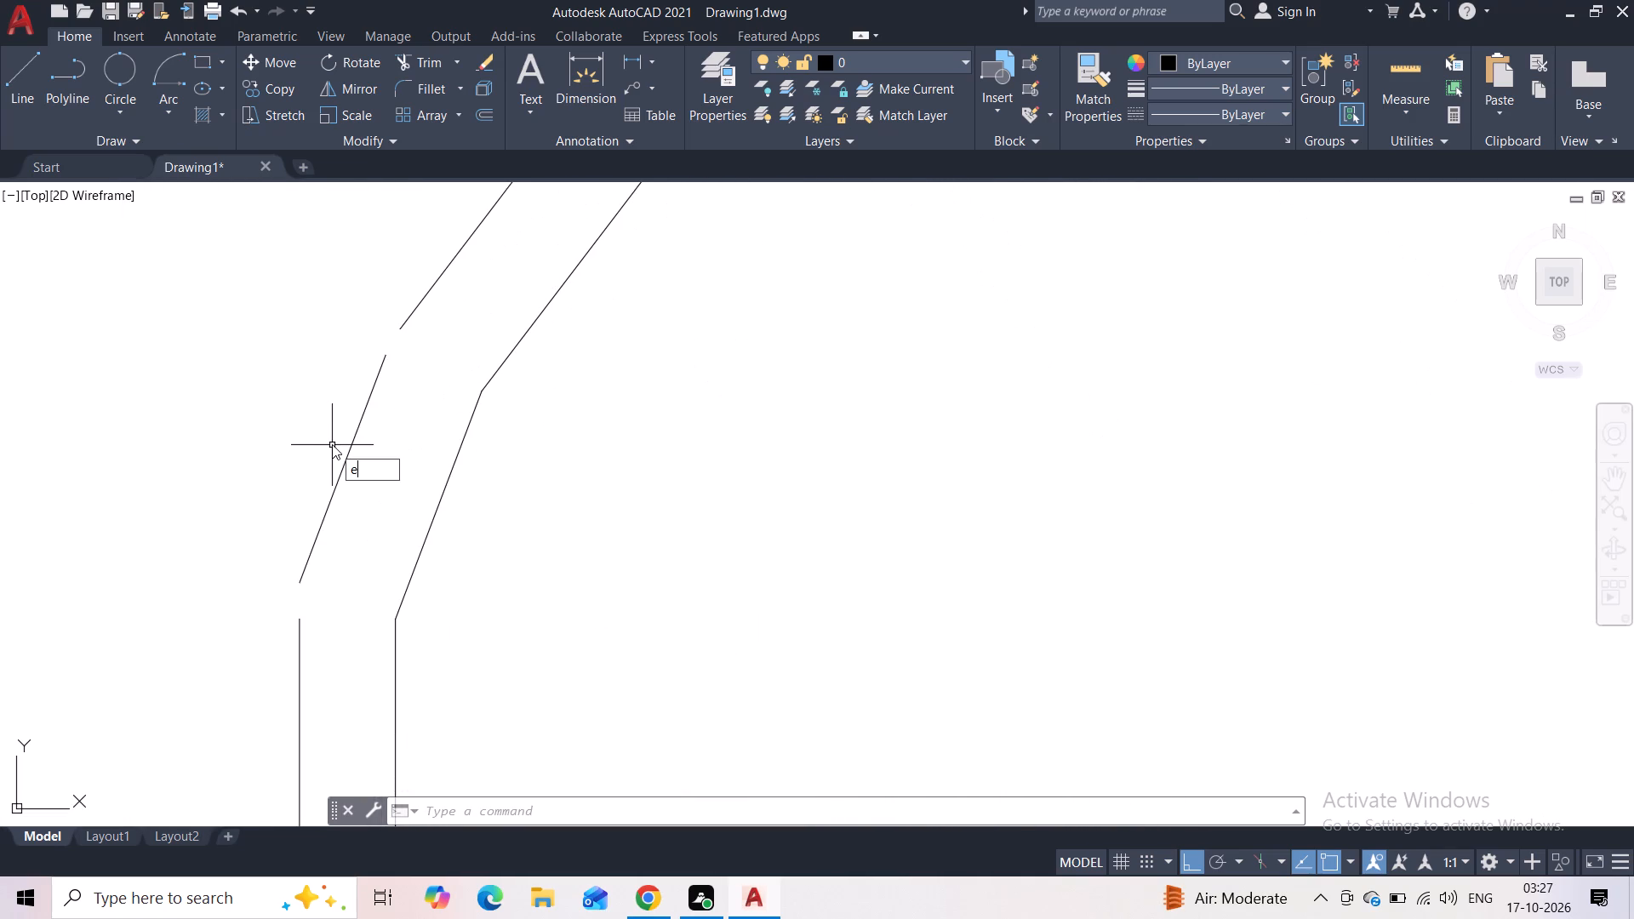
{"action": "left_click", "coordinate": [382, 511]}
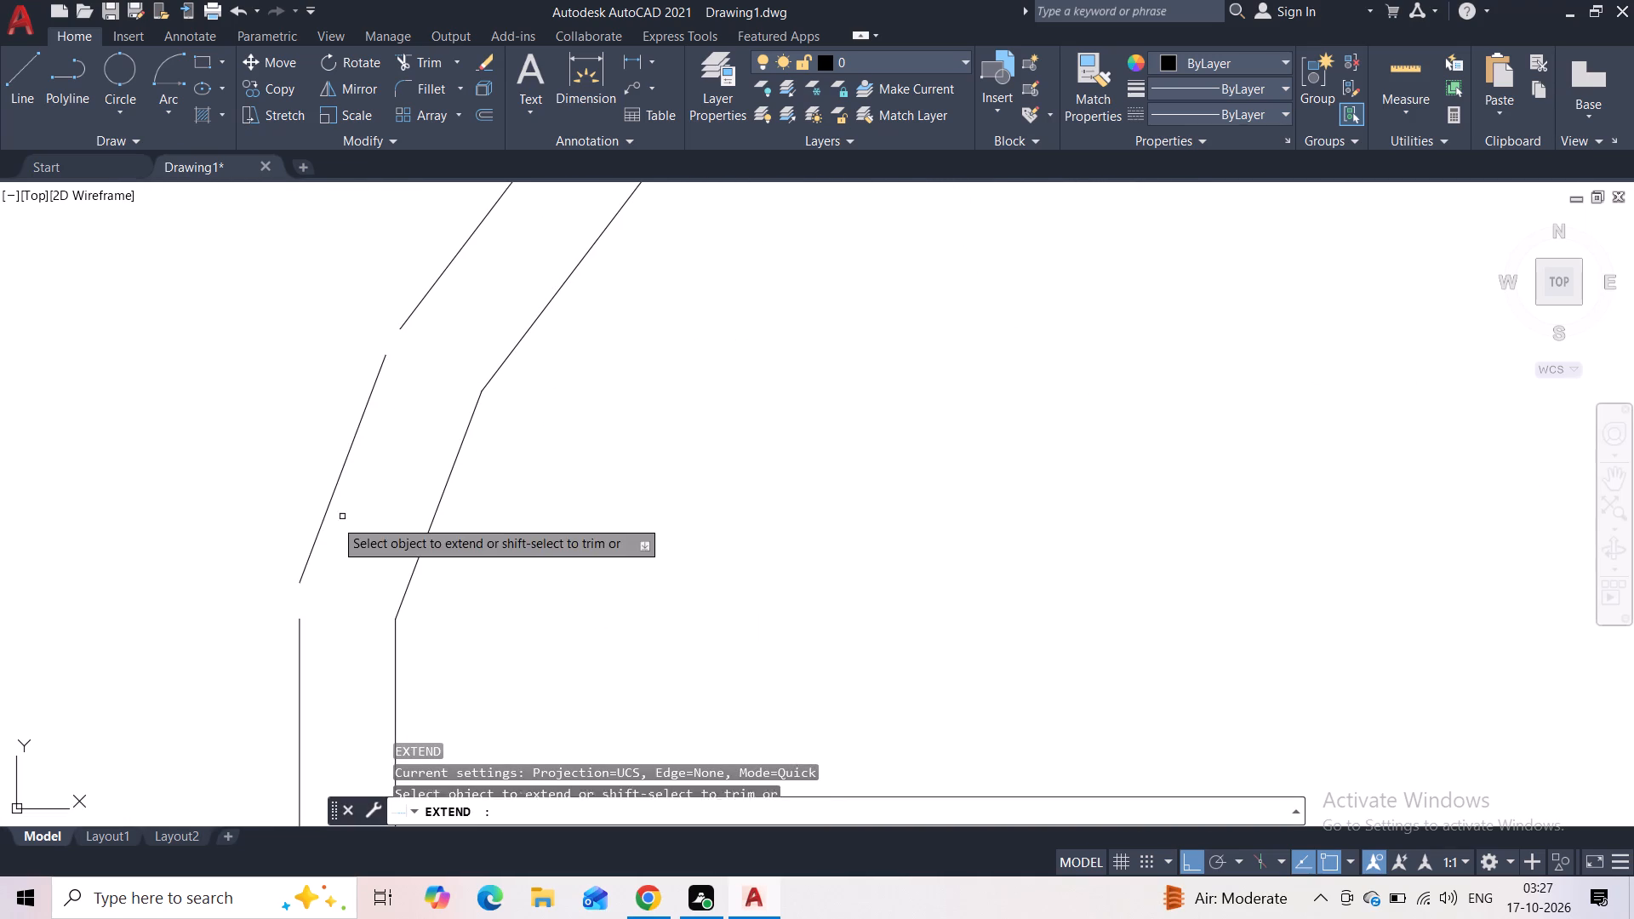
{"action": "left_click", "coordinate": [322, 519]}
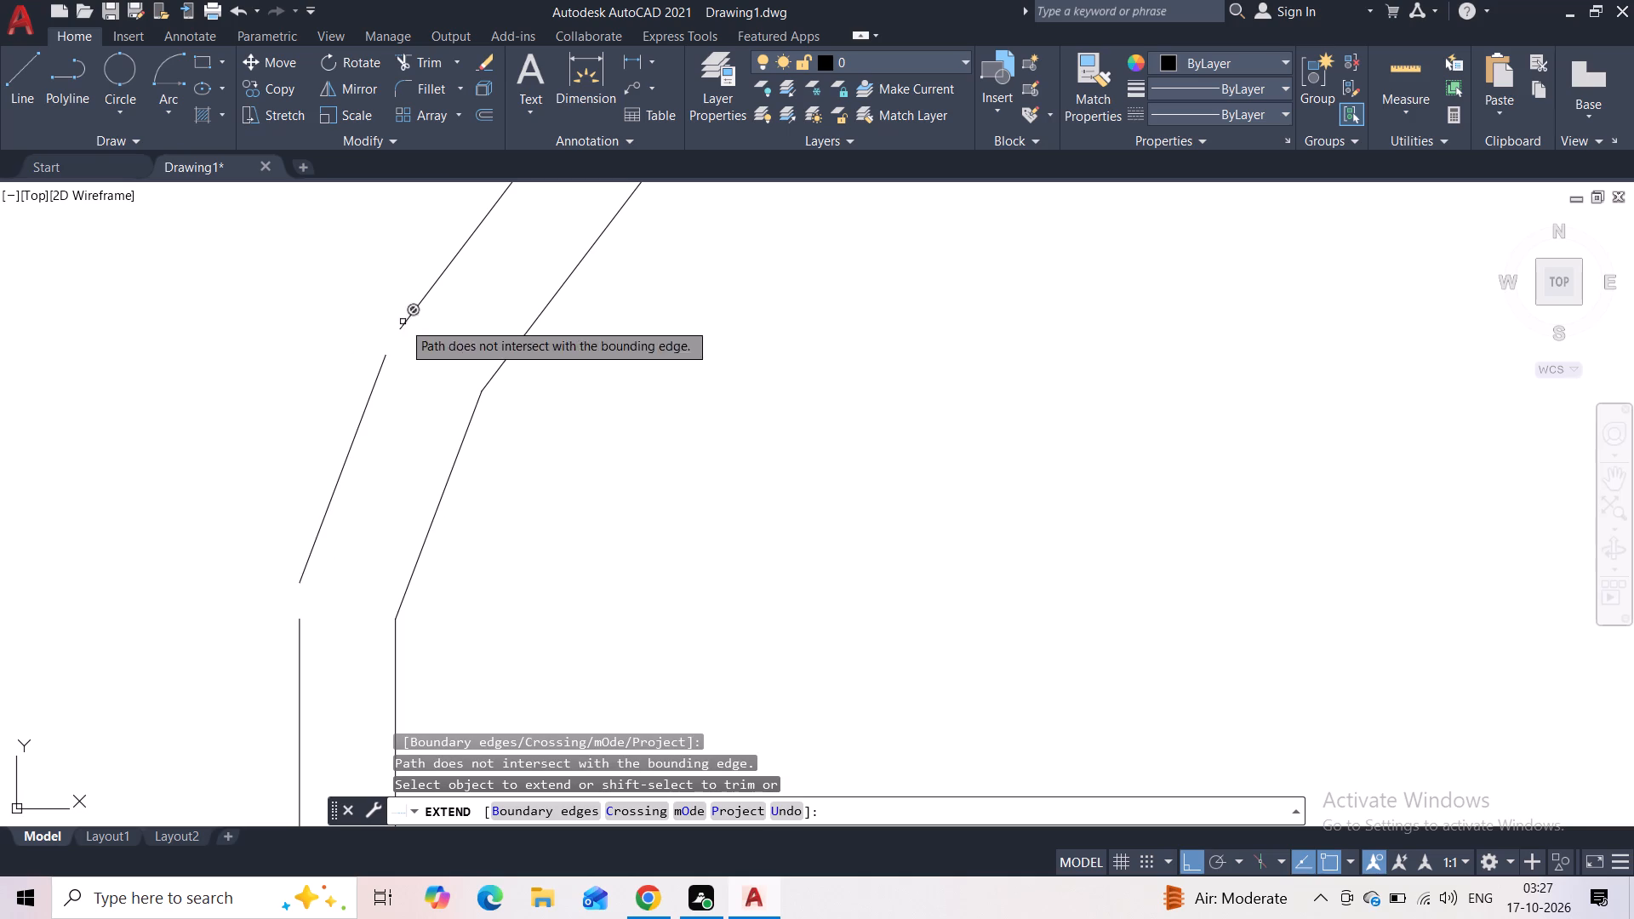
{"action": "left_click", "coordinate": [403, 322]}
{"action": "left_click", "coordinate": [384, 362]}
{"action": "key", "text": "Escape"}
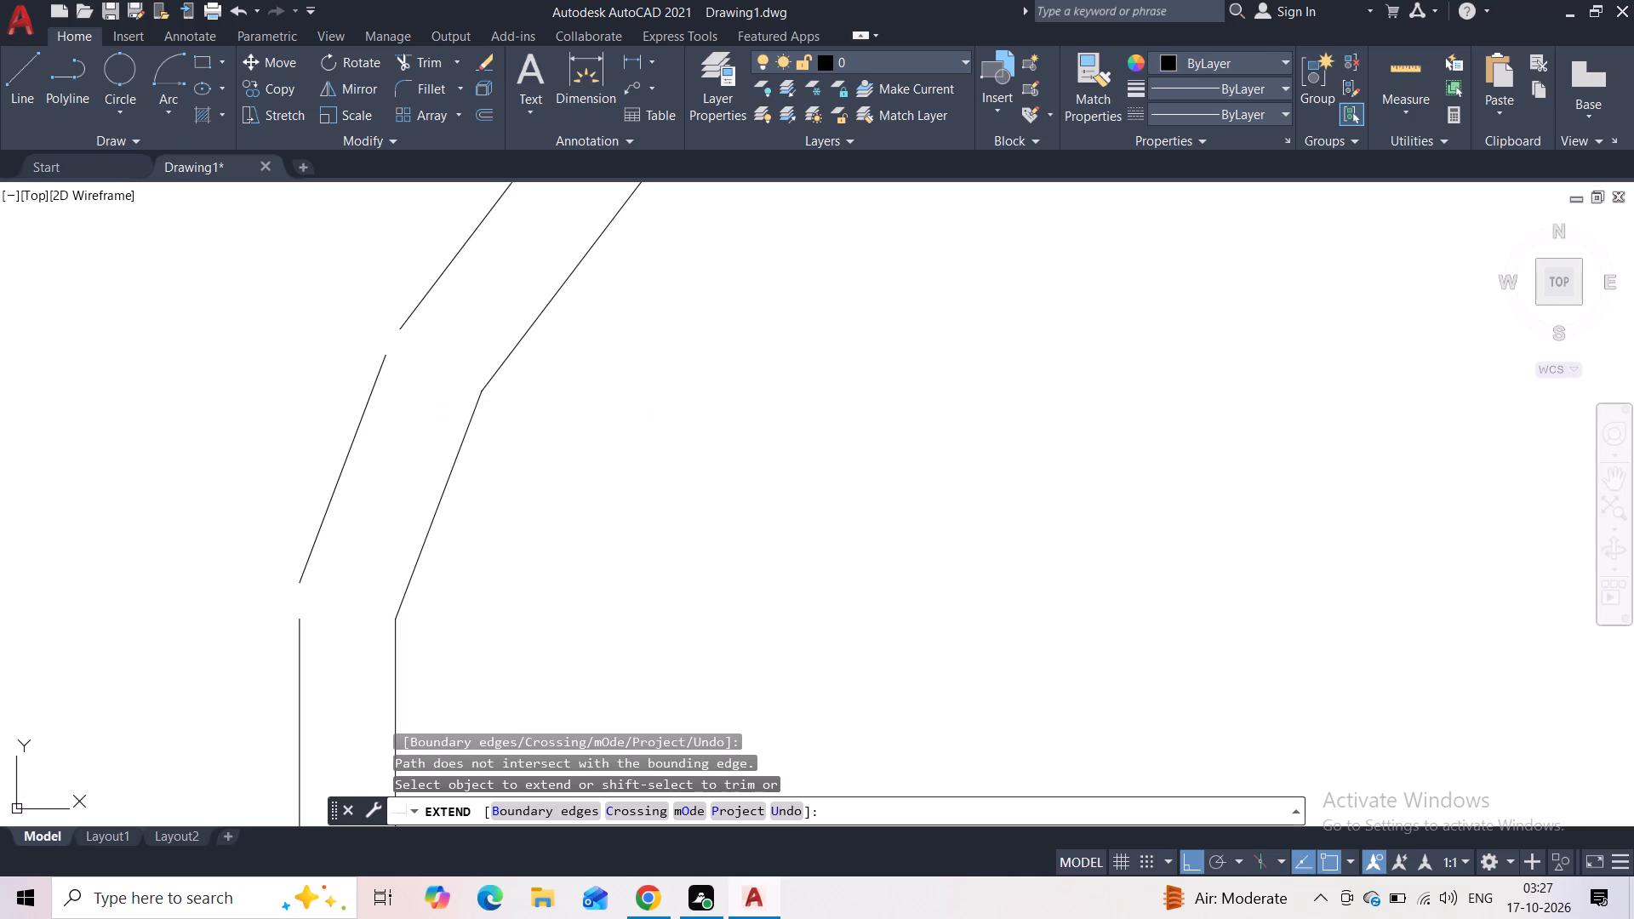
Draw a short line connecting the lowest sloped segment of the left outer border to the vertical below it at springing level.
{"action": "left_click", "coordinate": [34, 98]}
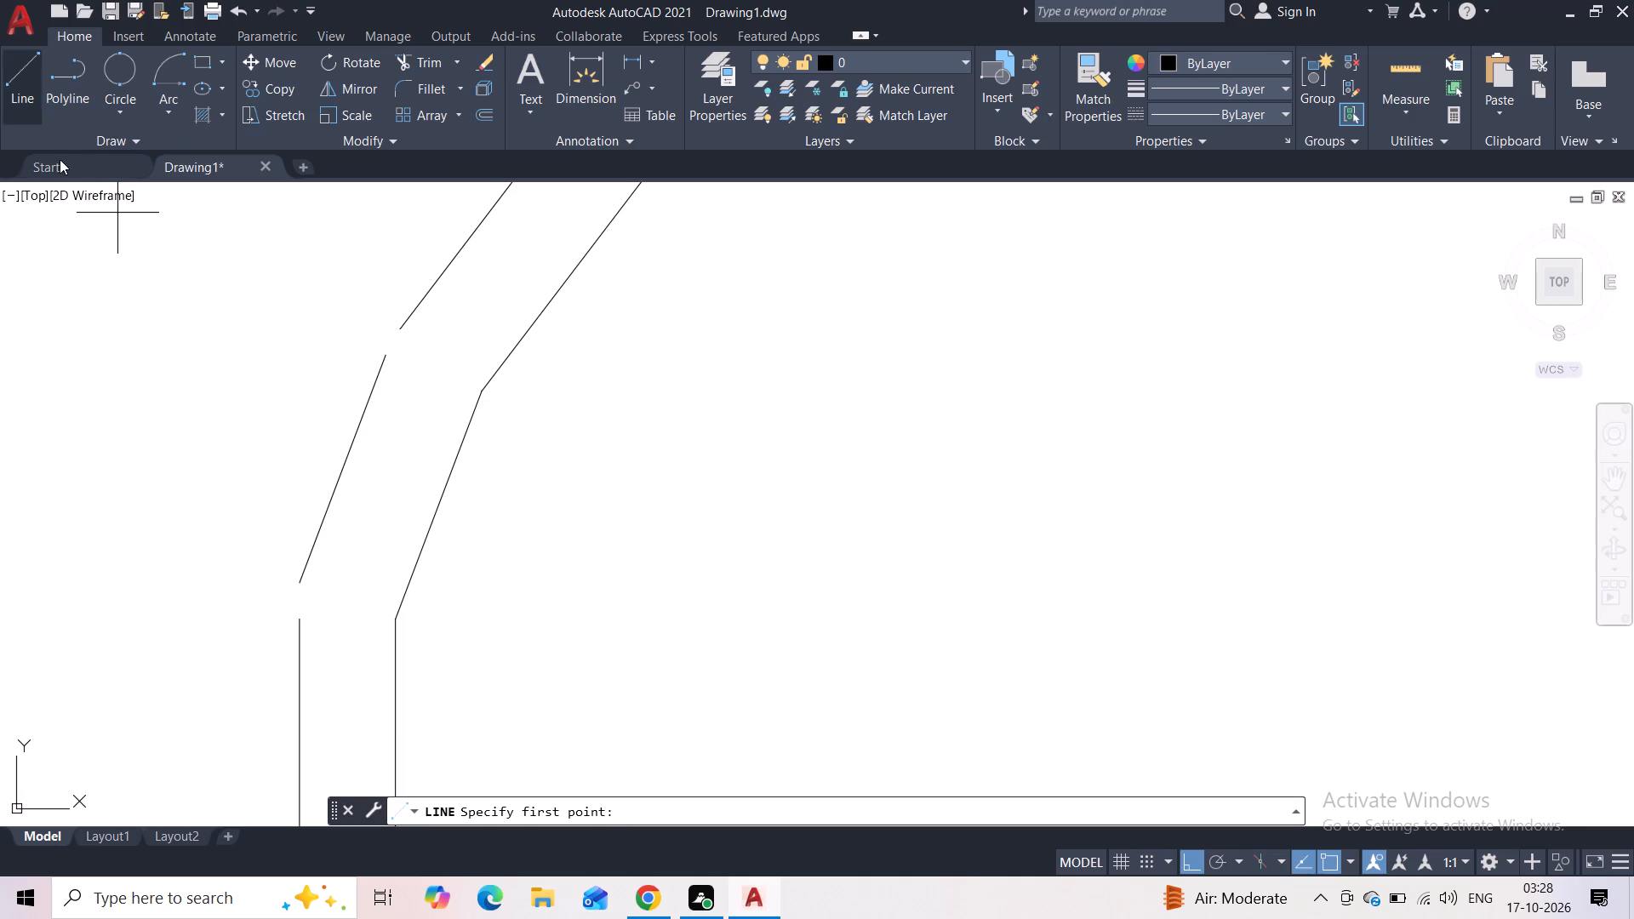
{"action": "left_click", "coordinate": [300, 579]}
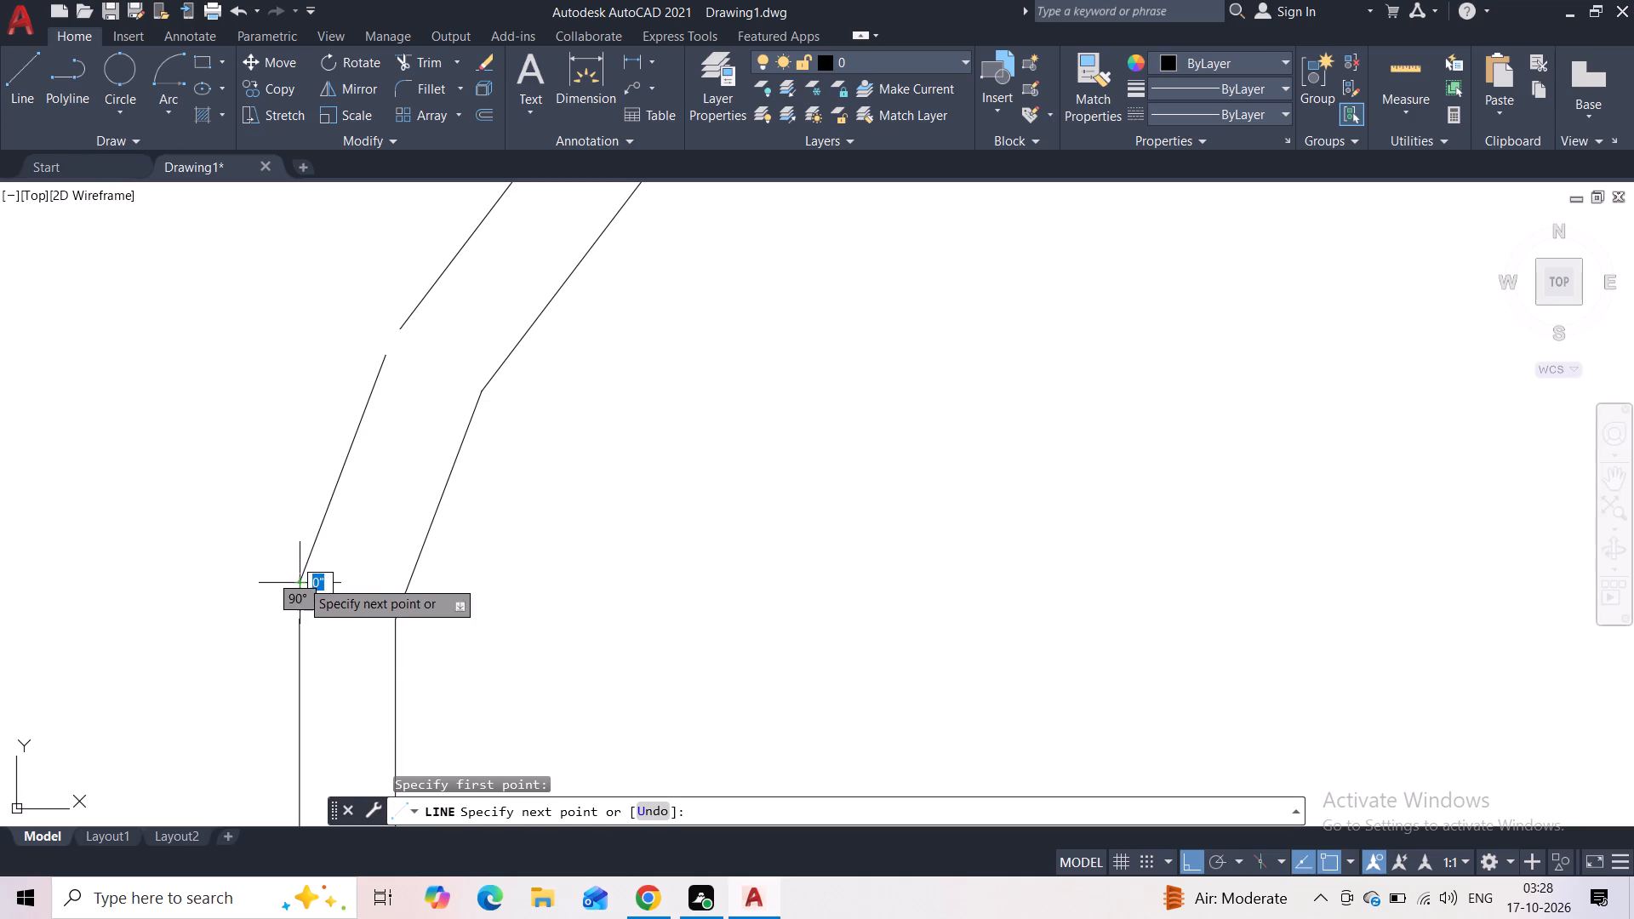
{"action": "left_click", "coordinate": [295, 629]}
{"action": "key", "text": "Escape"}
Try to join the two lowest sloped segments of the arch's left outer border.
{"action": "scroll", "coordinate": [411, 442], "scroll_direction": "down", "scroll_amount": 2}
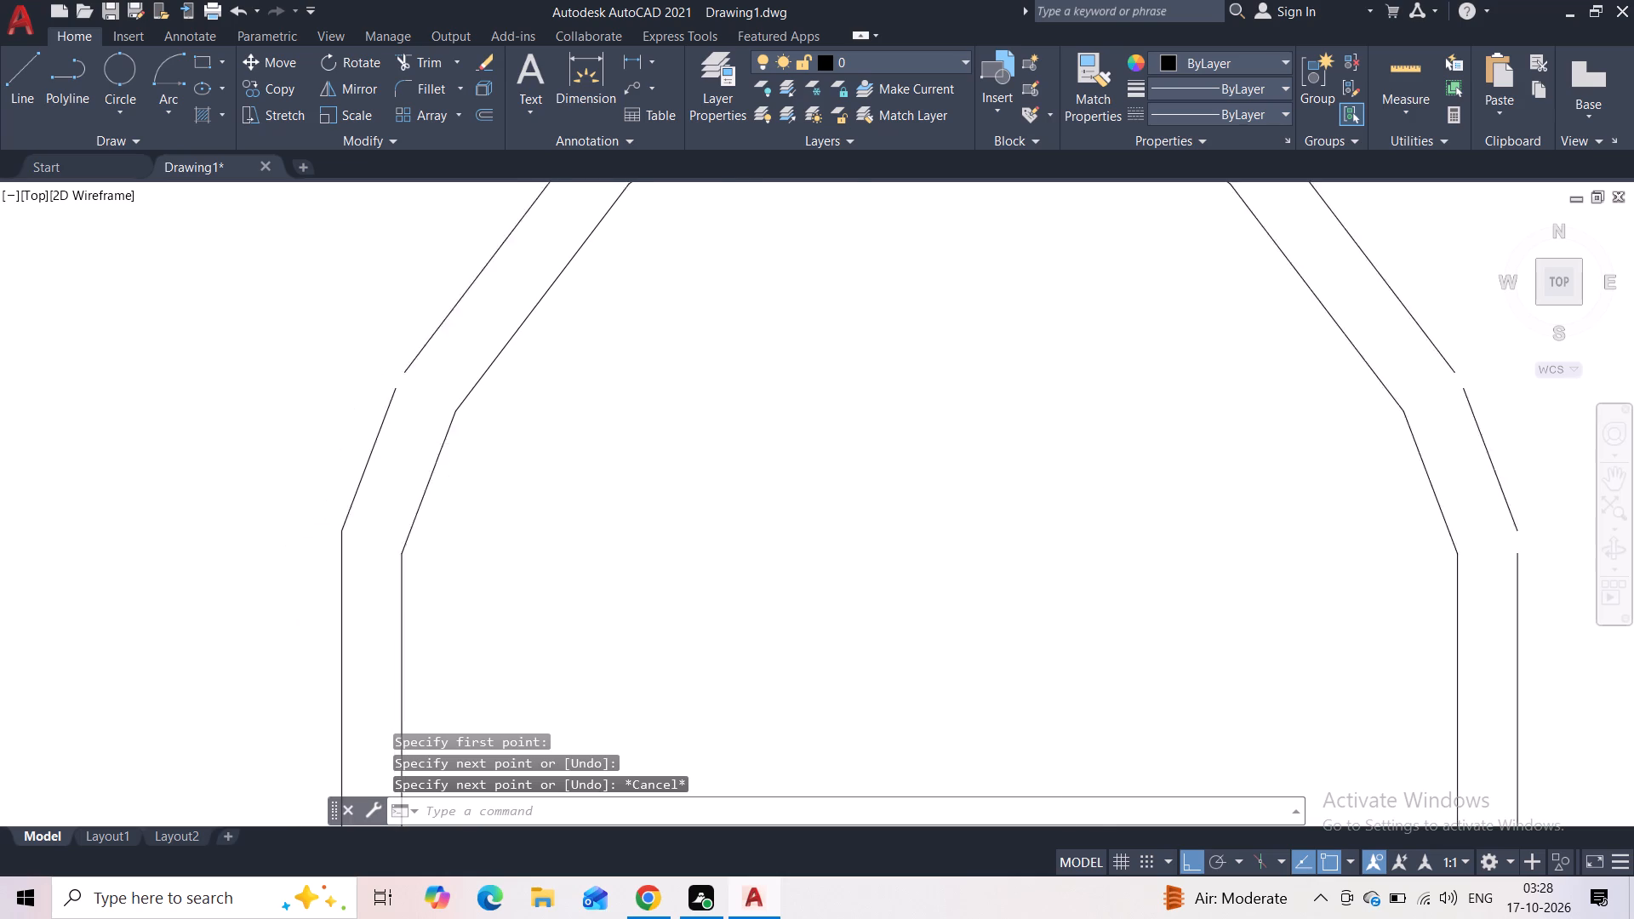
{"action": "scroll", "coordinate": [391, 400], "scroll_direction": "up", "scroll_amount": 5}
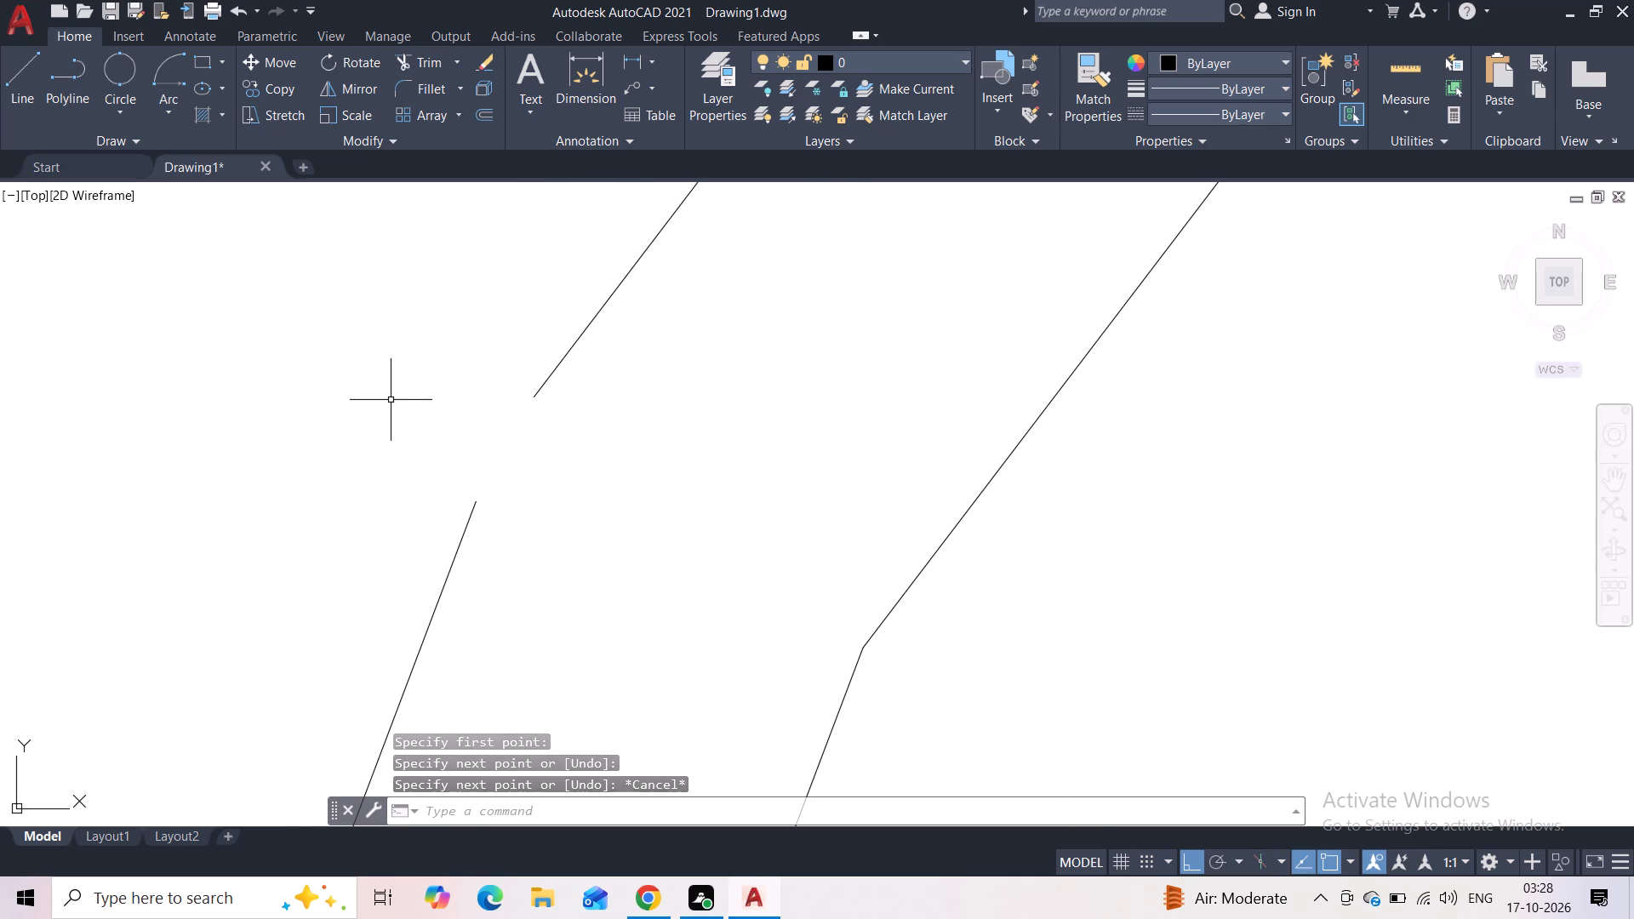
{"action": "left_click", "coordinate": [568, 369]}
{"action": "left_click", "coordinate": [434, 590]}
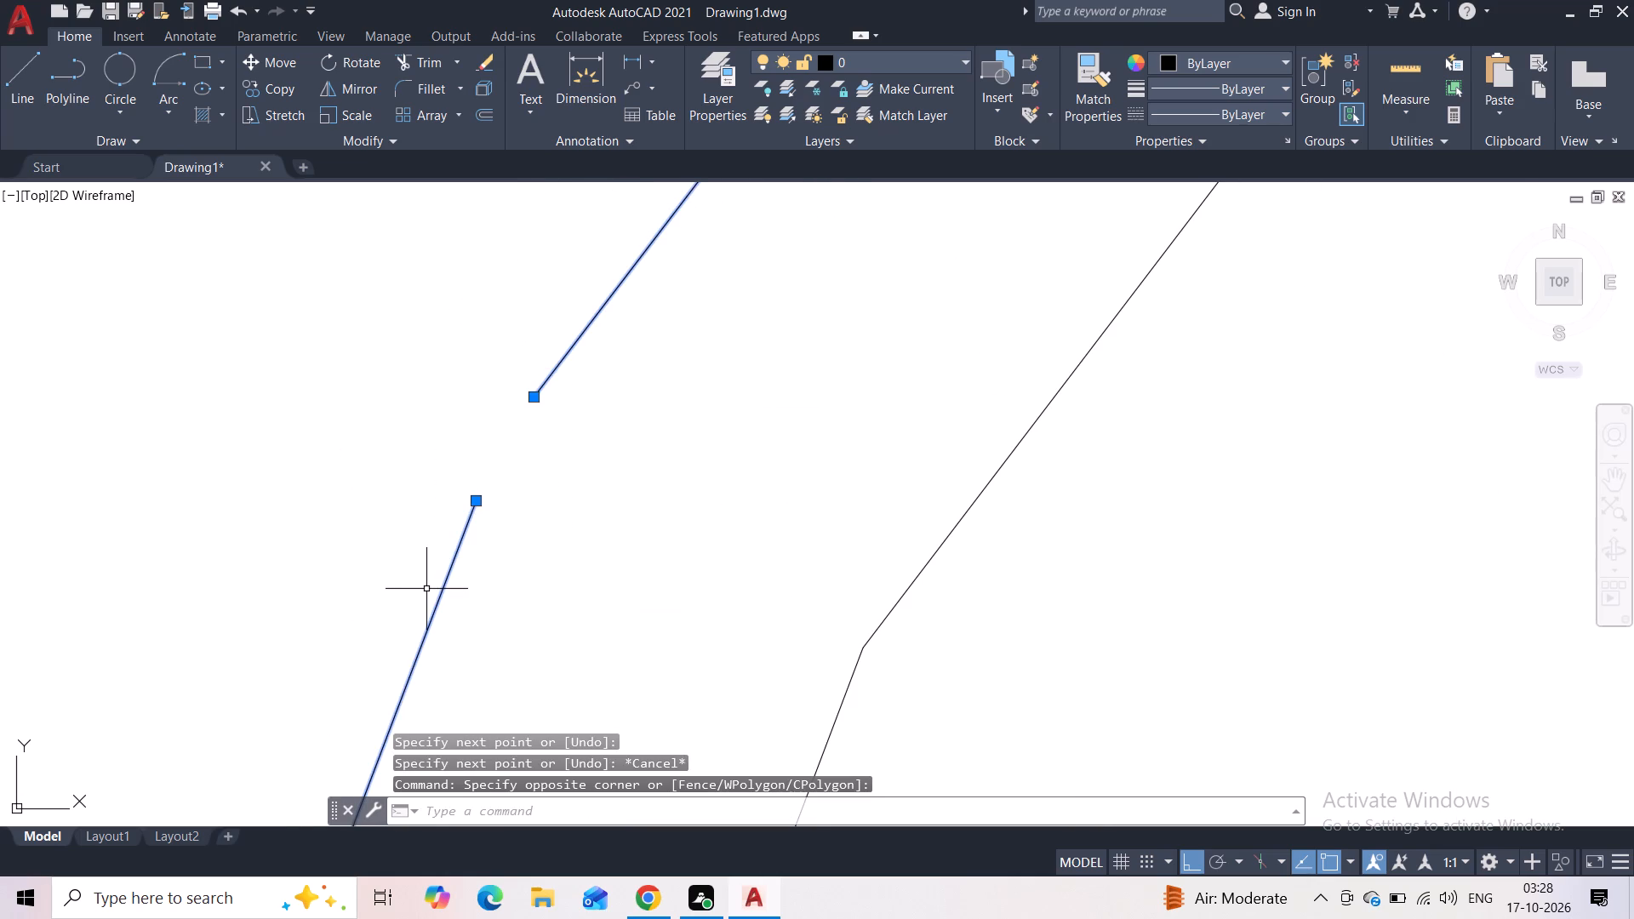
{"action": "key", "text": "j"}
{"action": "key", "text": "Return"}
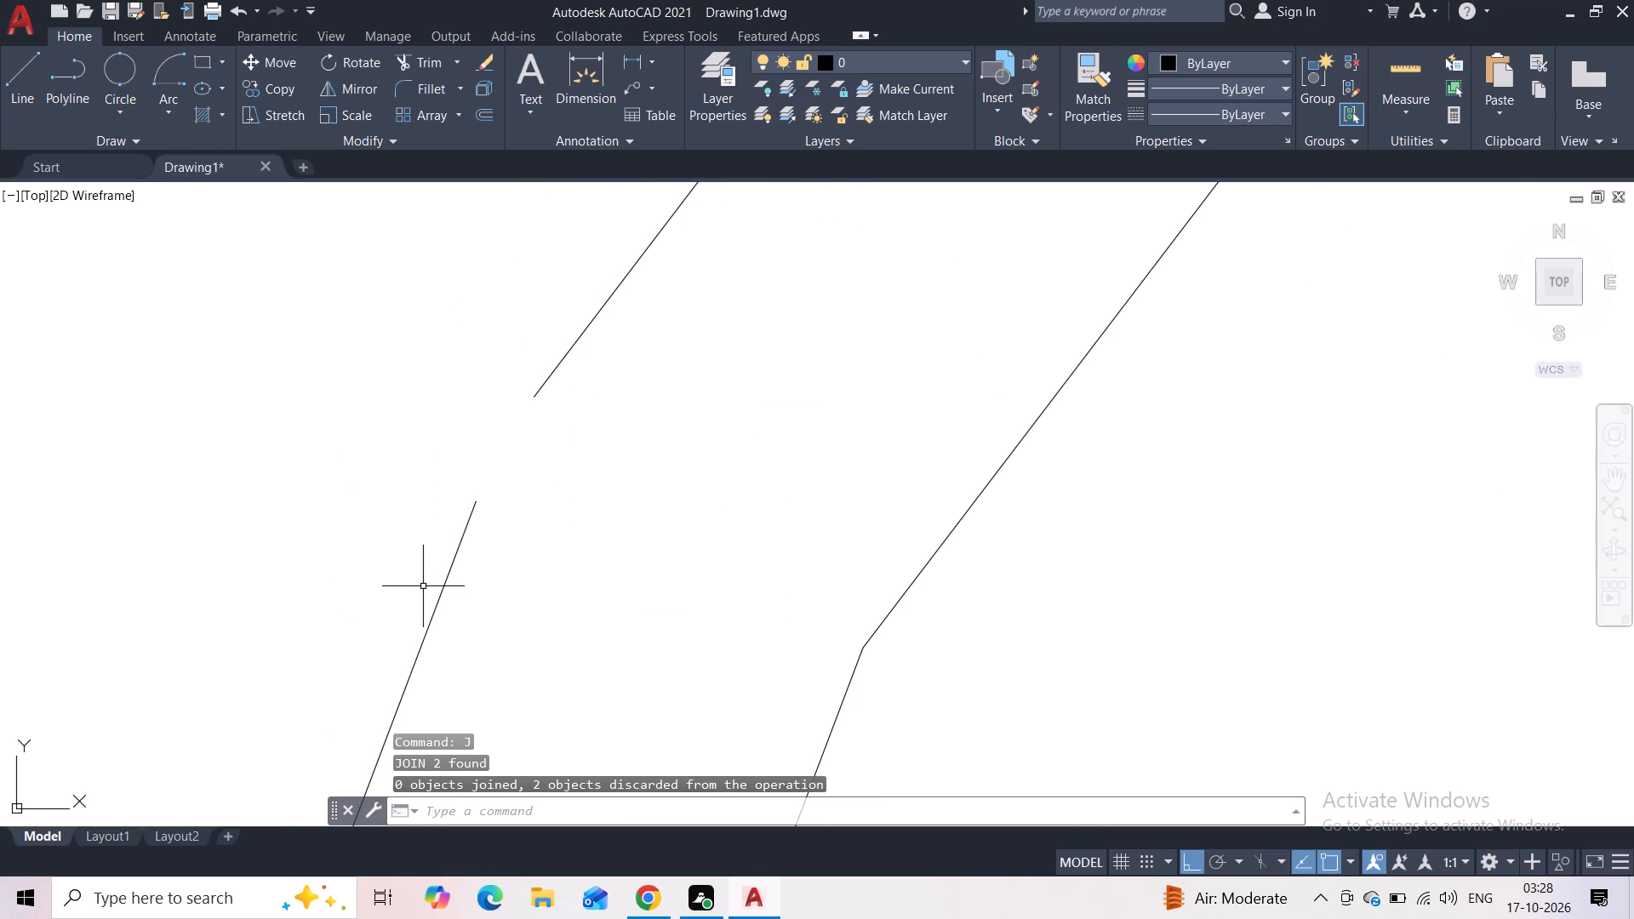
Draw a short line bridging the gap between the first and second sloped segments of the left outer border, counting from springing level.
{"action": "scroll", "coordinate": [537, 509], "scroll_direction": "down", "scroll_amount": 5}
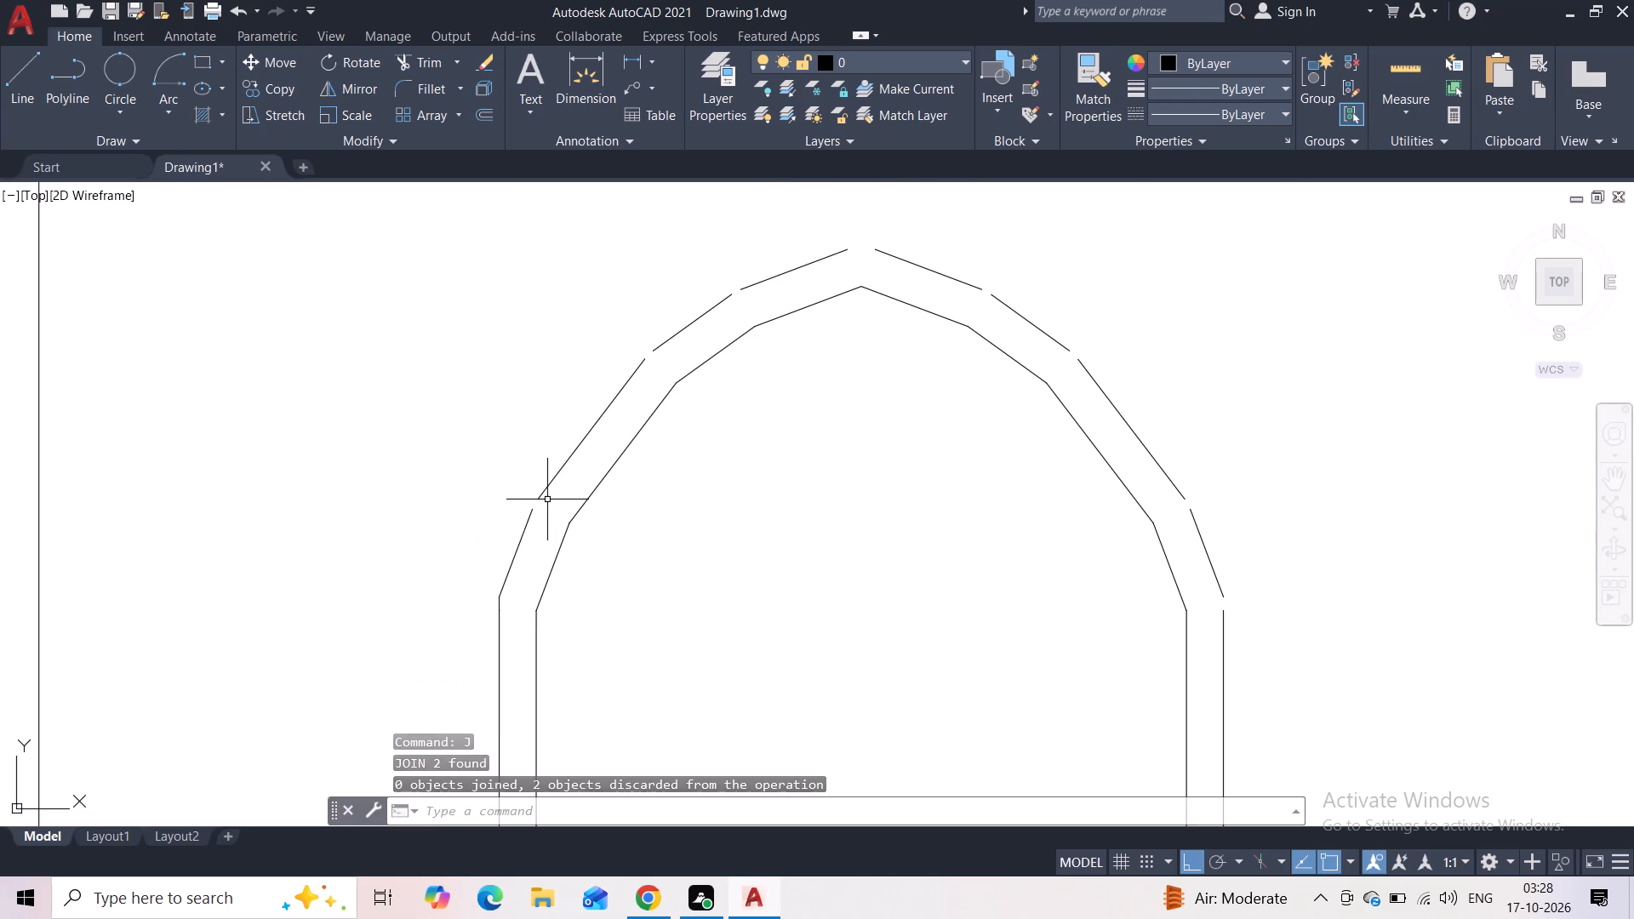
{"action": "scroll", "coordinate": [573, 516], "scroll_direction": "up", "scroll_amount": 3}
{"action": "scroll", "coordinate": [417, 472], "scroll_direction": "up", "scroll_amount": 1}
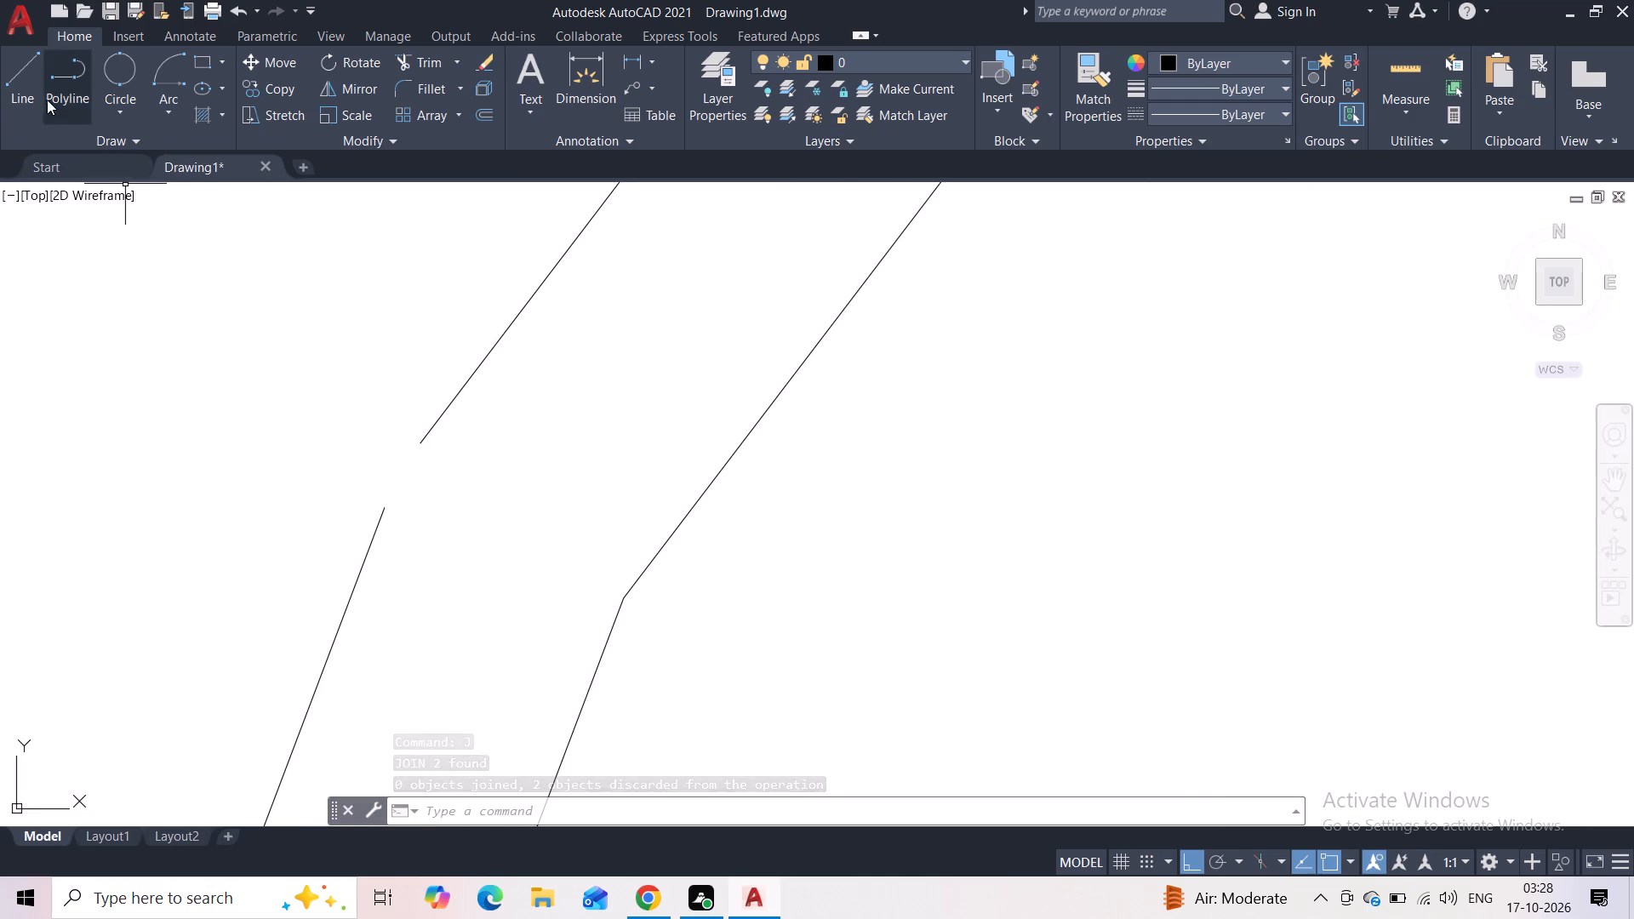
{"action": "left_click", "coordinate": [26, 91]}
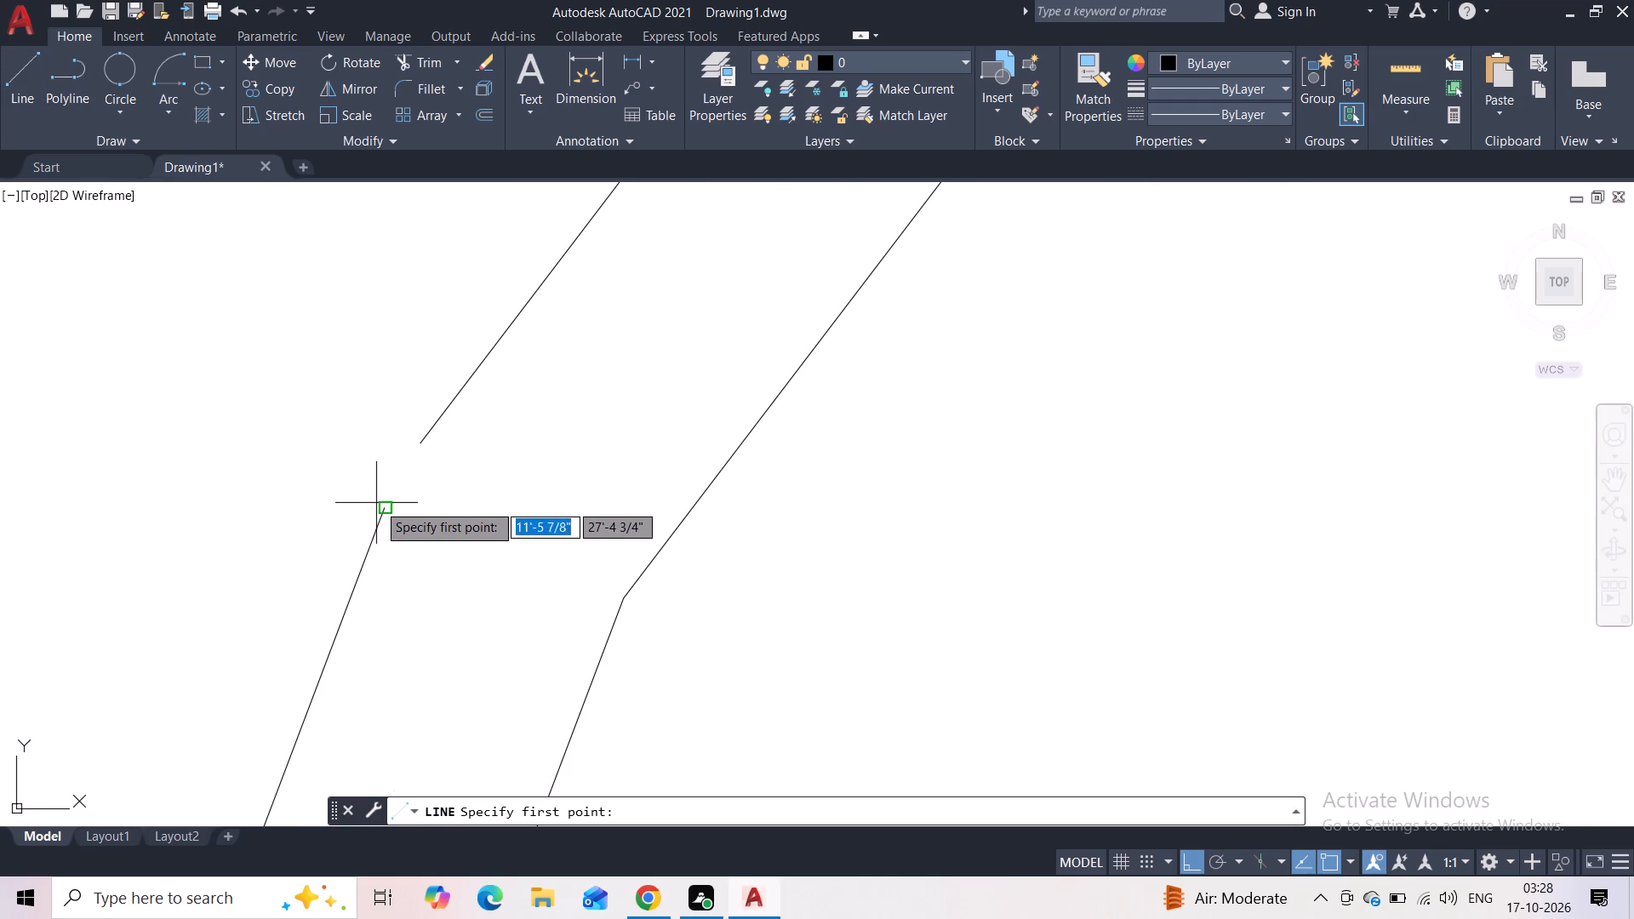
{"action": "left_click", "coordinate": [380, 505]}
{"action": "left_click", "coordinate": [418, 440]}
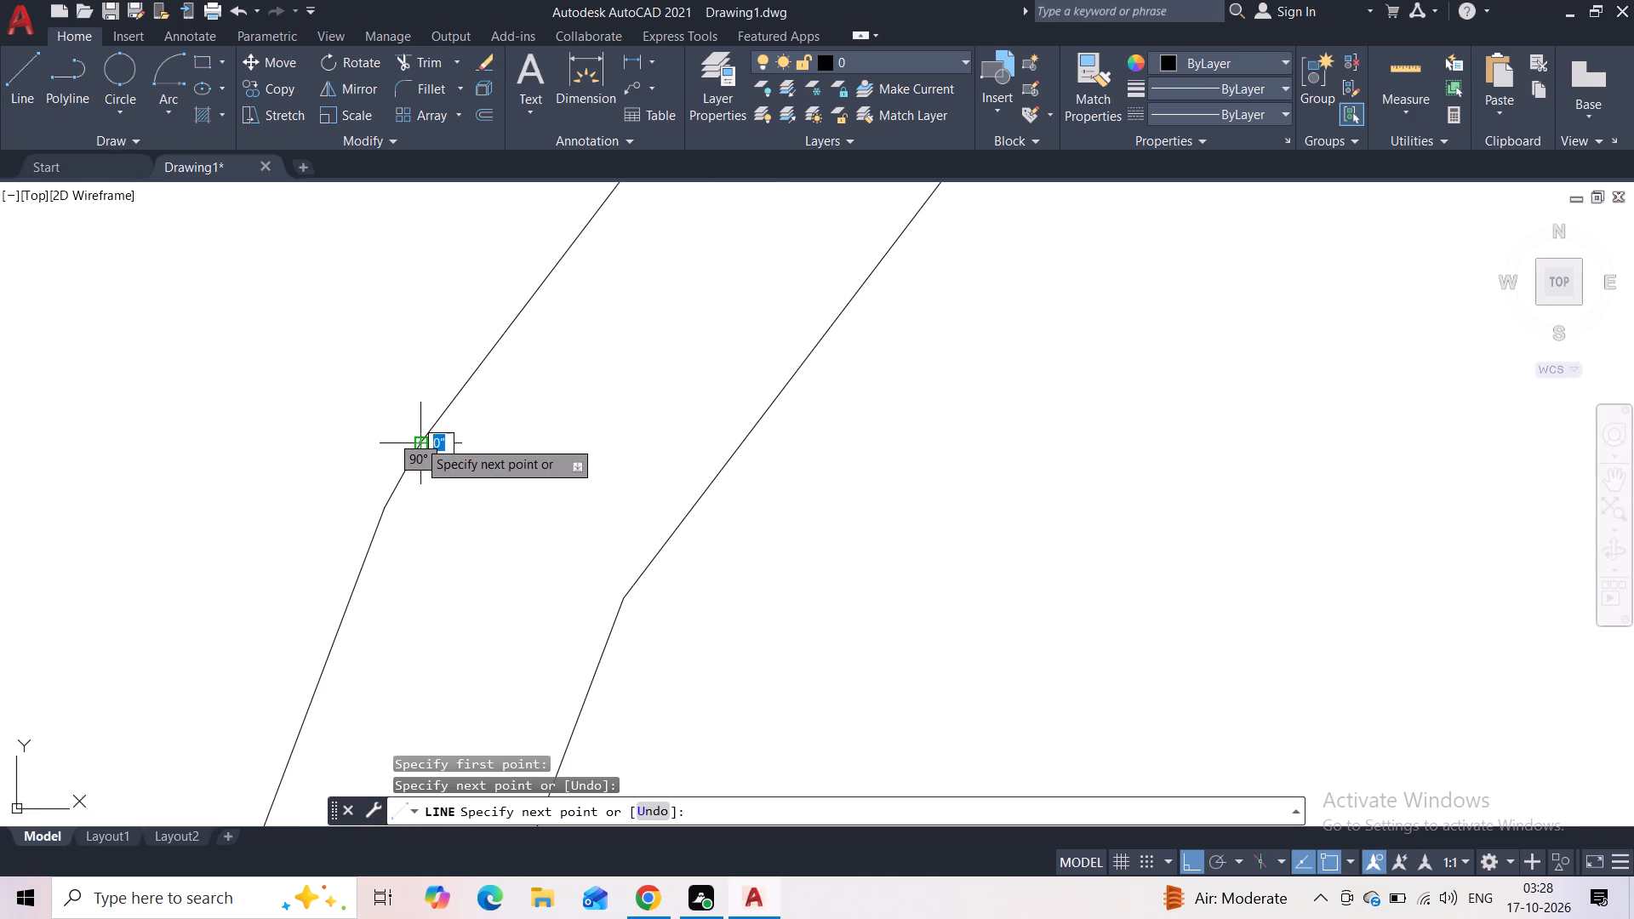
{"action": "key", "text": "Escape"}
Draw a short line bridging the gap between the second and third sloped segments of the left outer border, counting from springing level.
{"action": "scroll", "coordinate": [555, 478], "scroll_direction": "down", "scroll_amount": 3}
{"action": "scroll", "coordinate": [780, 391], "scroll_direction": "down", "scroll_amount": 1}
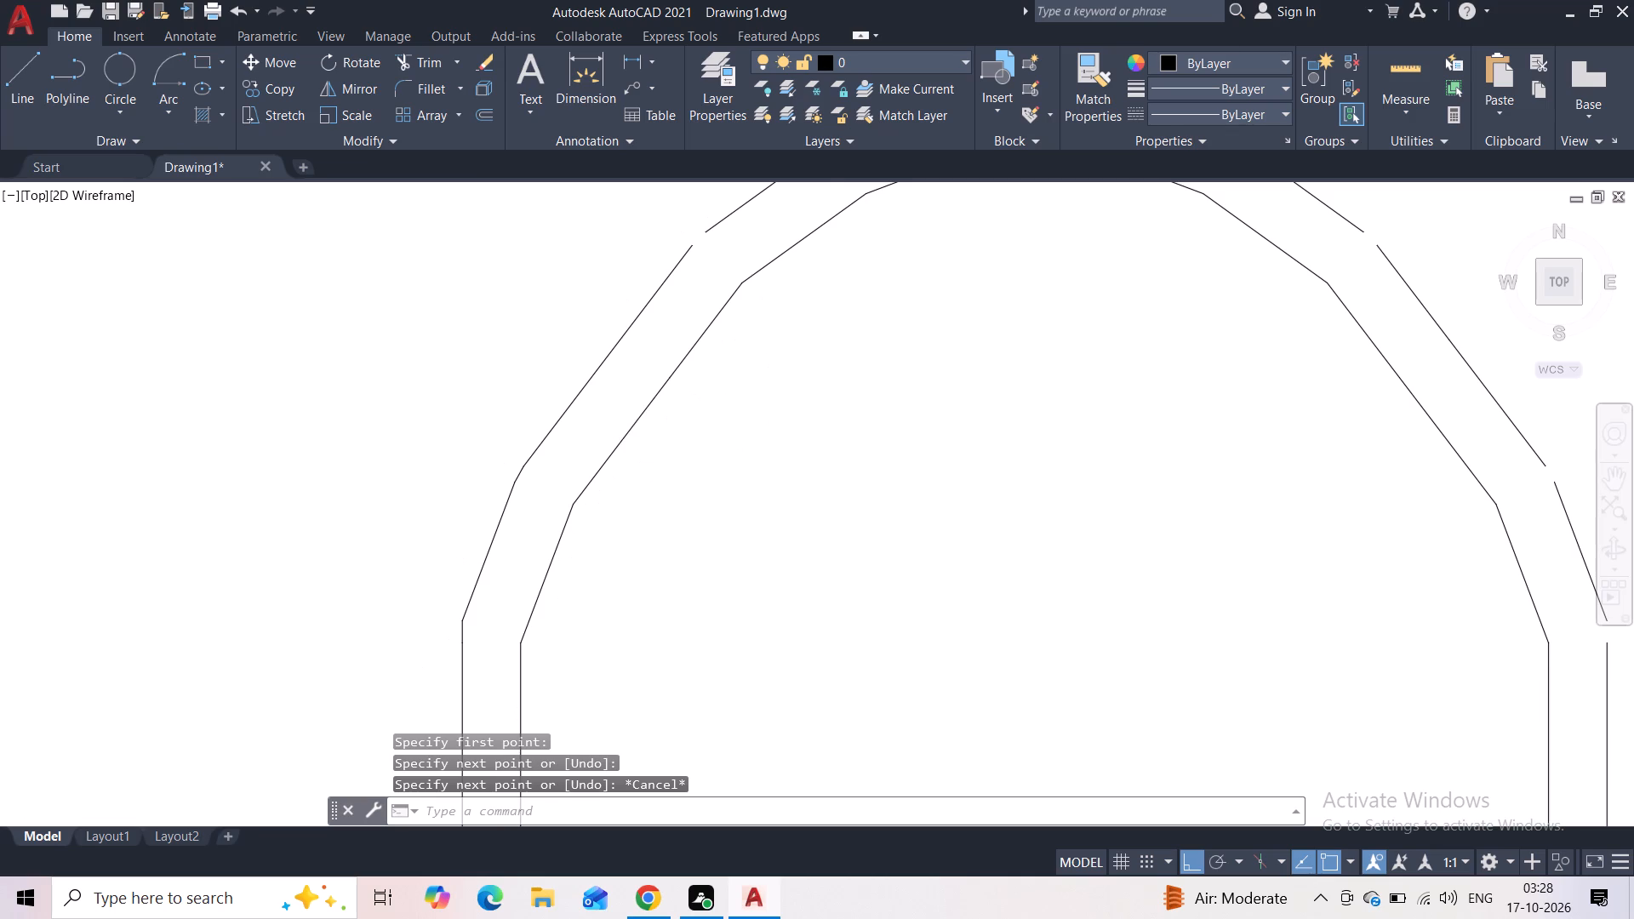
{"action": "middle_click_drag", "start_coordinate": [780, 389], "coordinate": [705, 477]}
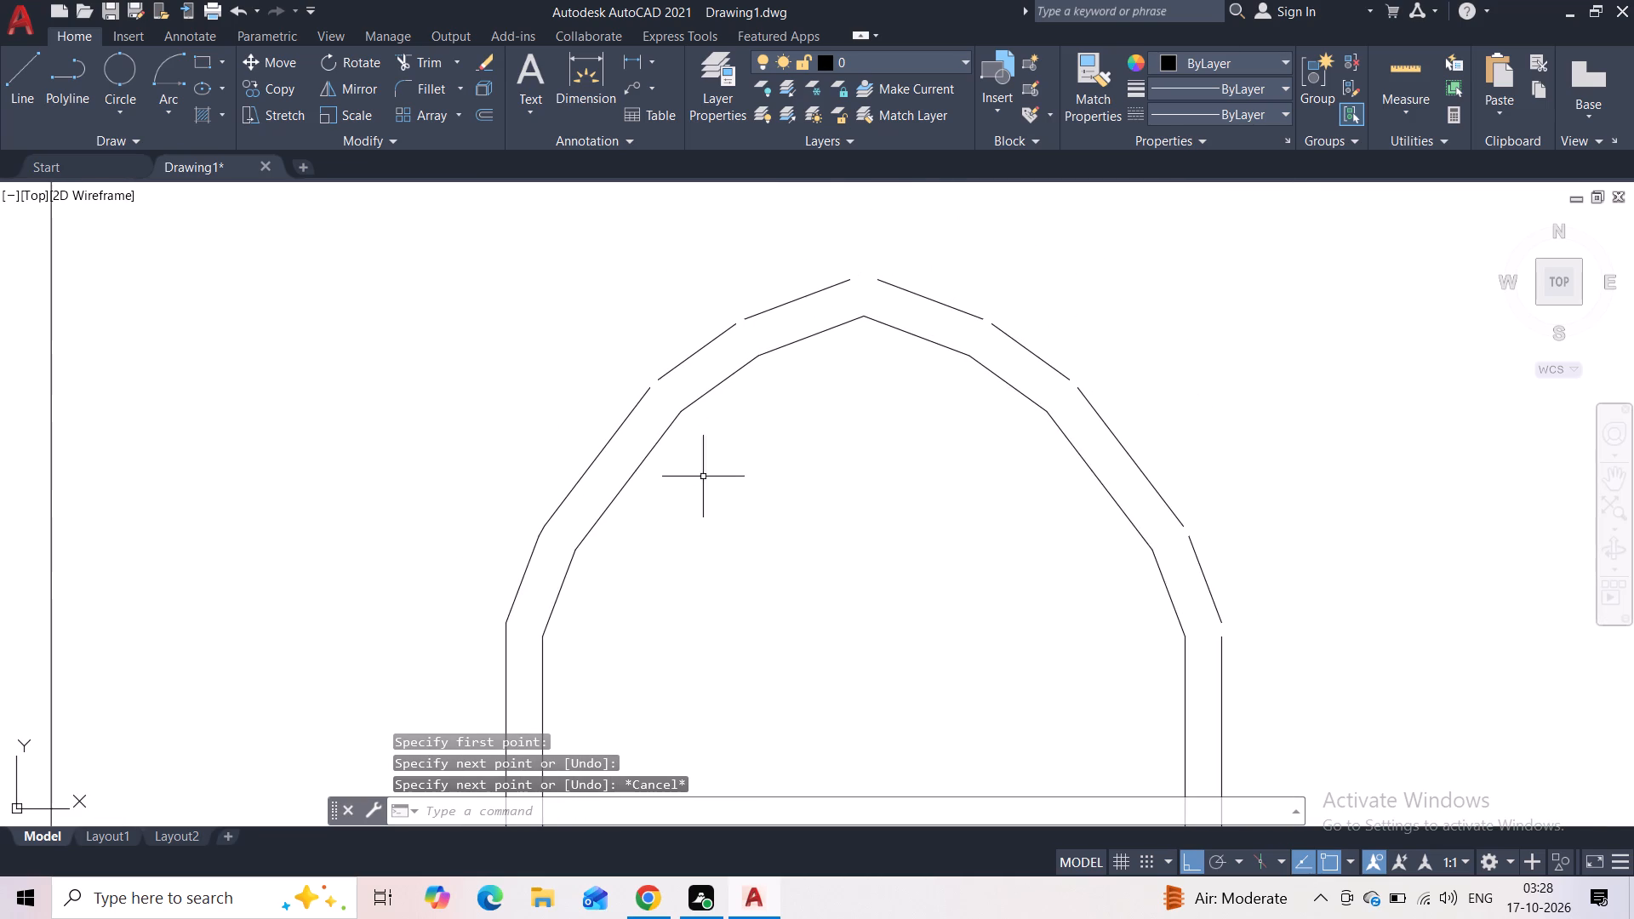
{"action": "scroll", "coordinate": [657, 385], "scroll_direction": "up", "scroll_amount": 3}
{"action": "key", "text": "space"}
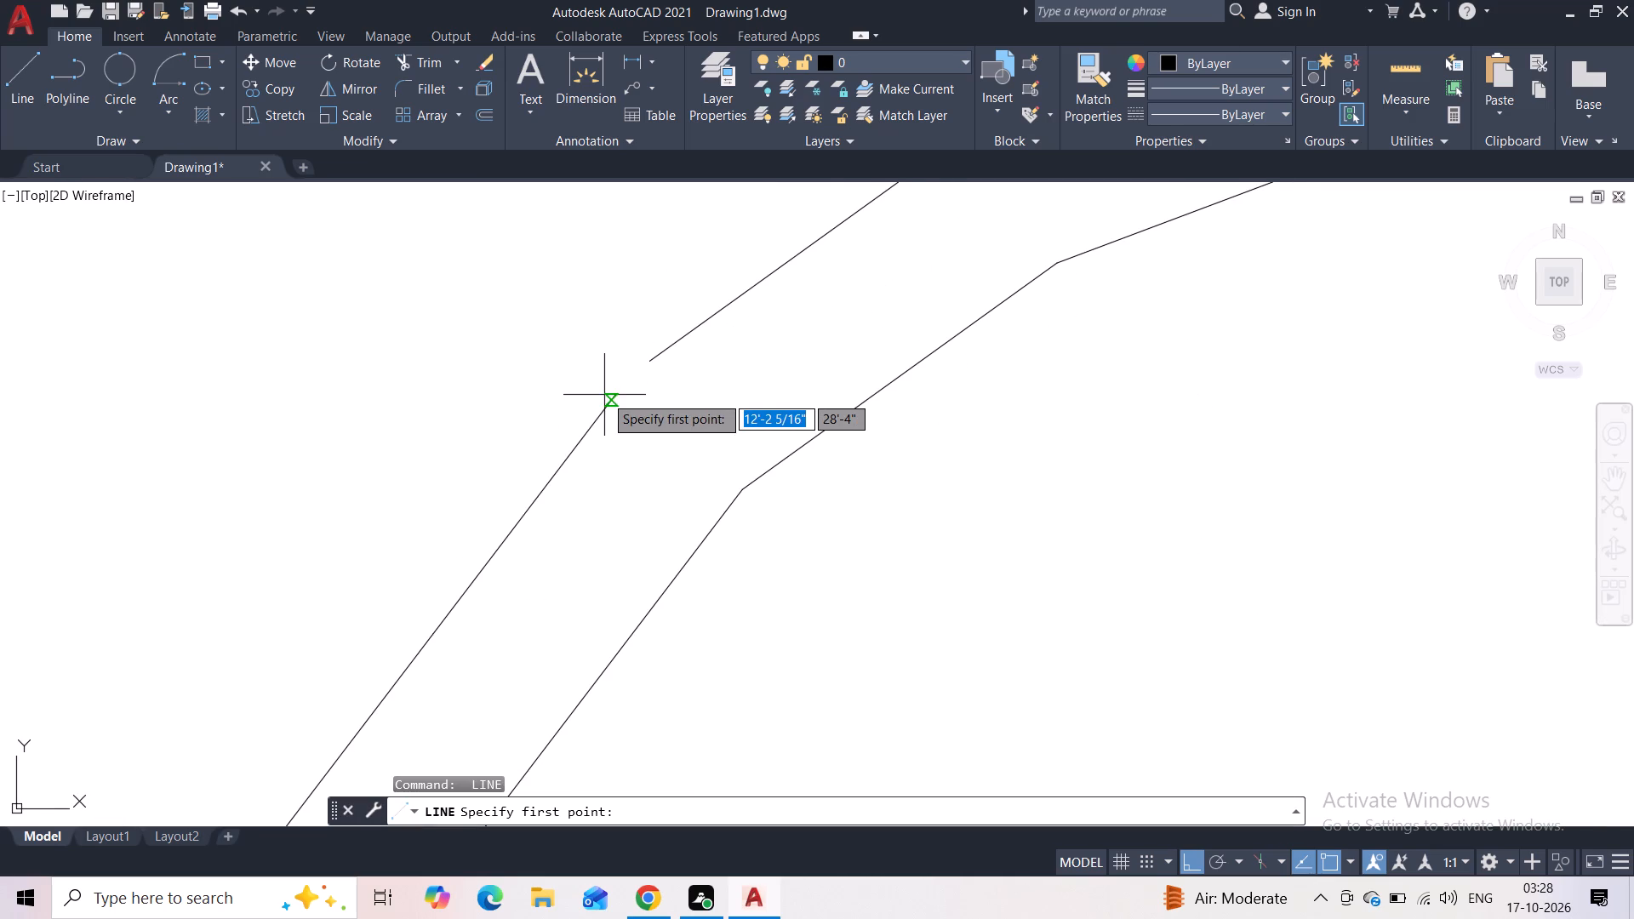
{"action": "left_click", "coordinate": [612, 394]}
{"action": "left_click", "coordinate": [648, 365]}
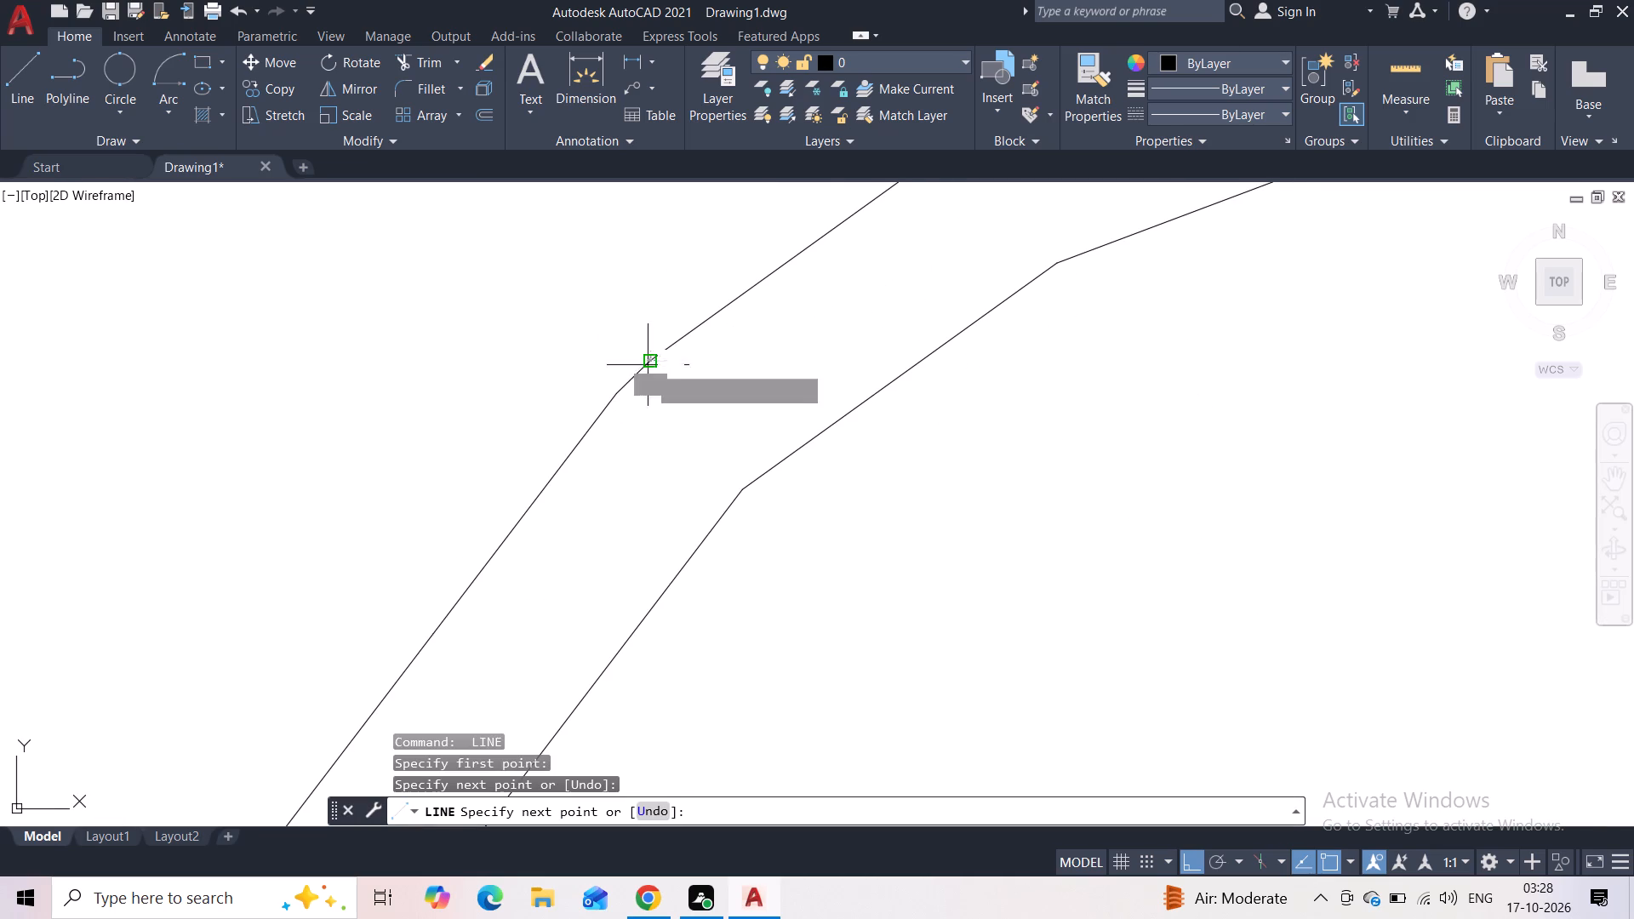
{"action": "key", "text": "Escape"}
With Ortho off, draw a short line bridging the gap between the third and topmost sloped segments of the arch's left outer border.
{"action": "scroll", "coordinate": [872, 460], "scroll_direction": "down", "scroll_amount": 4}
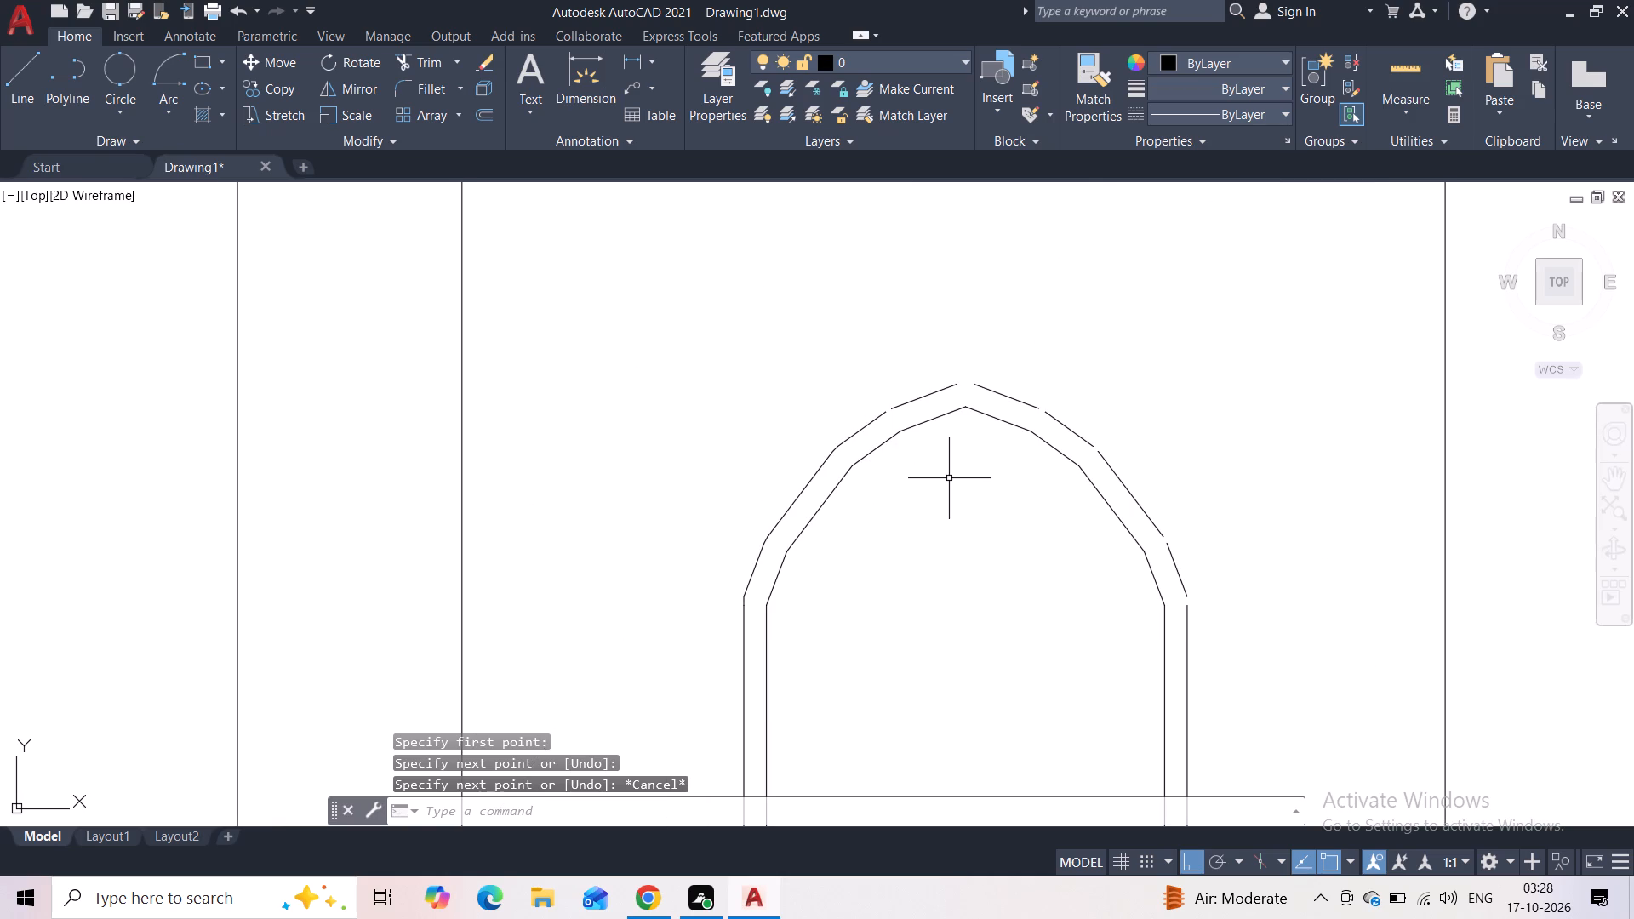
{"action": "middle_click_drag", "start_coordinate": [949, 478], "coordinate": [862, 574]}
{"action": "scroll", "coordinate": [824, 521], "scroll_direction": "up", "scroll_amount": 4}
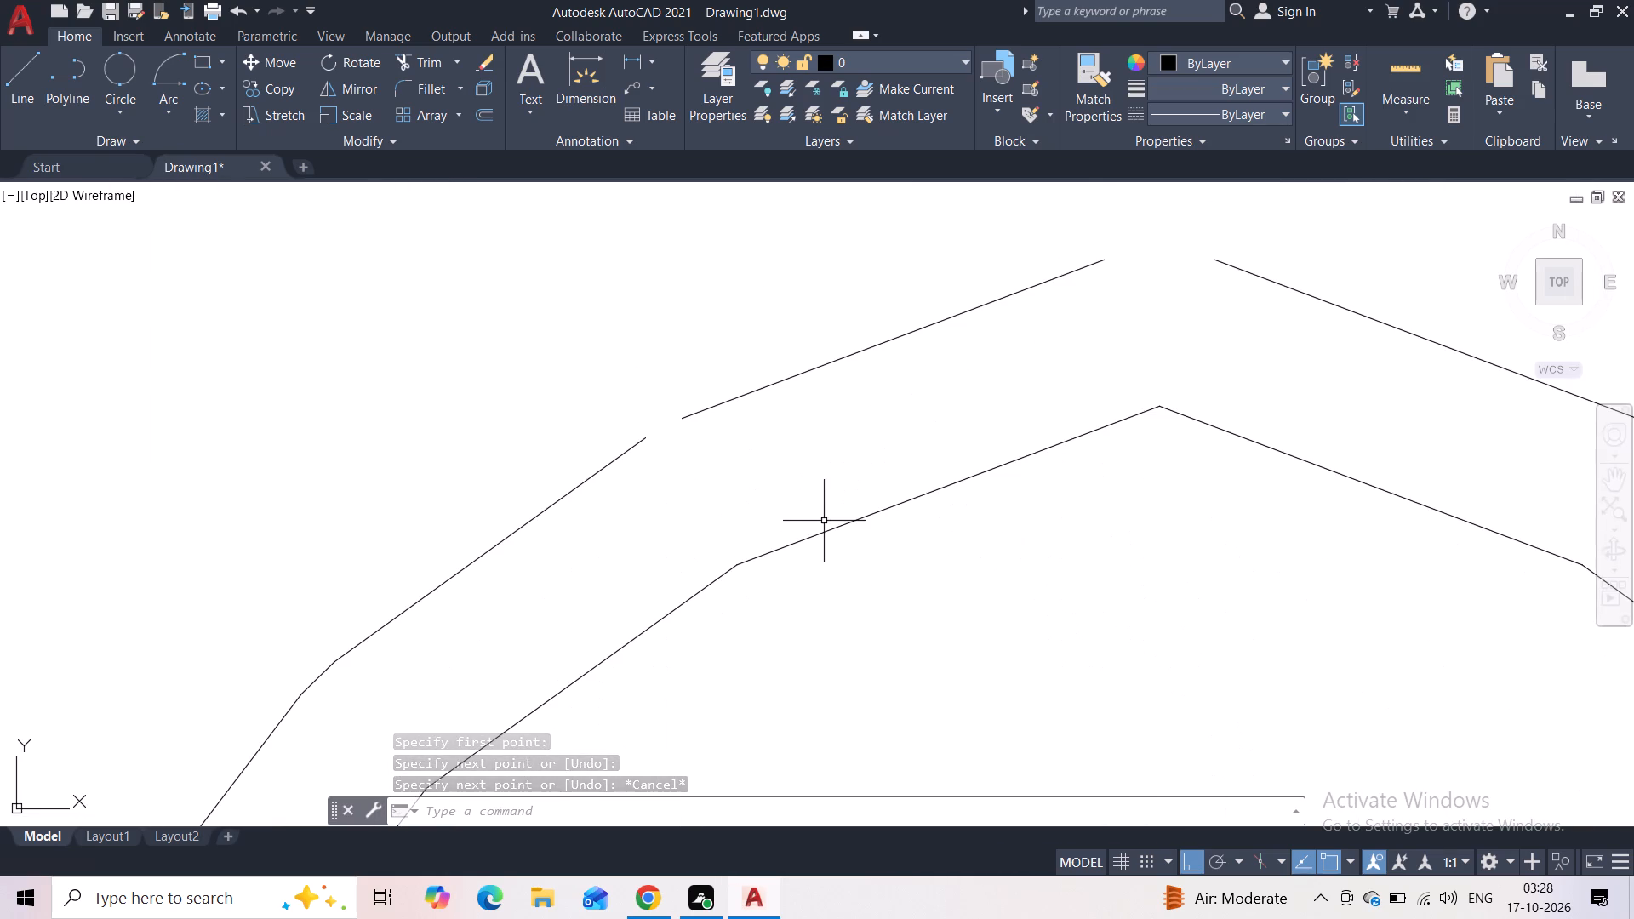
{"action": "key", "text": "F8"}
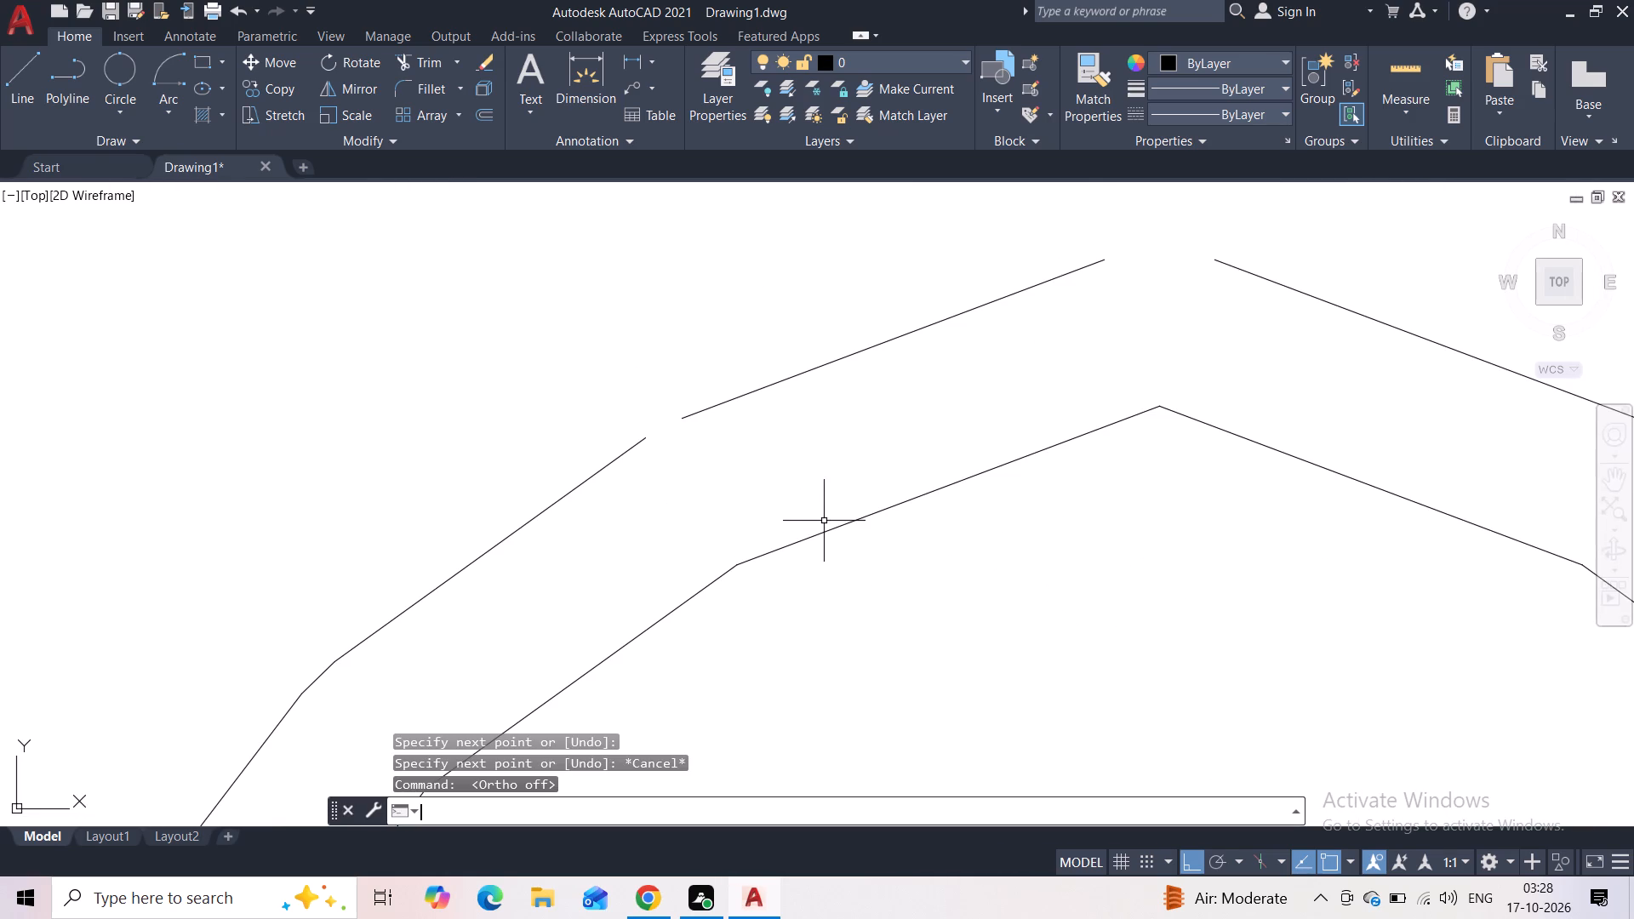
{"action": "left_click", "coordinate": [7, 97]}
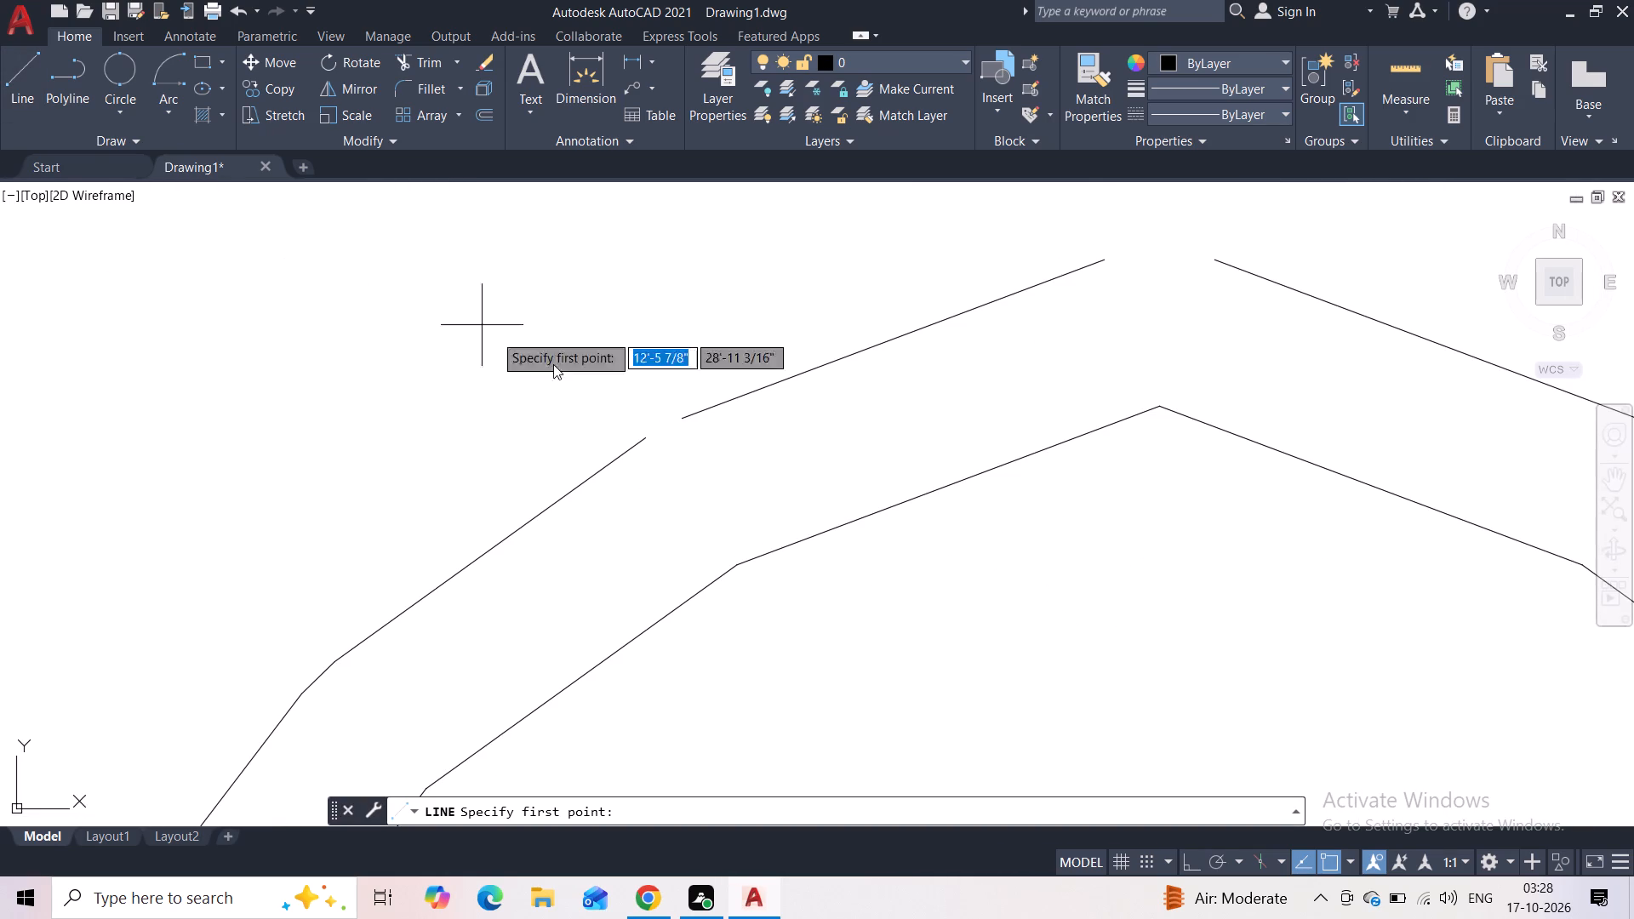
{"action": "scroll", "coordinate": [619, 398], "scroll_direction": "up", "scroll_amount": 3}
{"action": "left_click", "coordinate": [706, 553]}
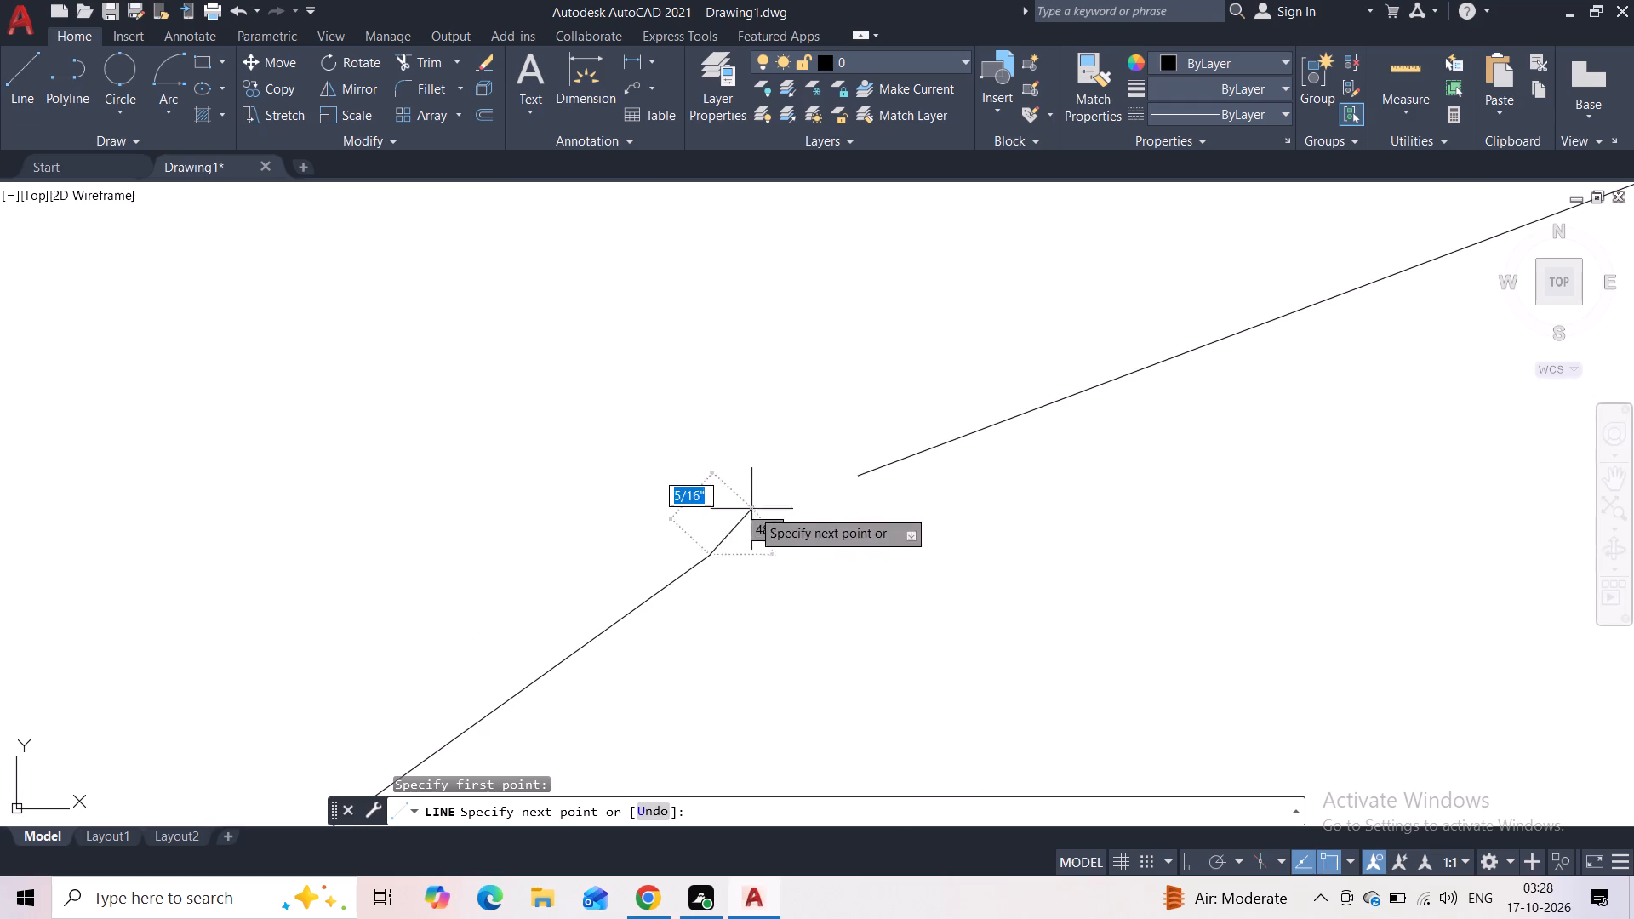
{"action": "left_click", "coordinate": [856, 474]}
{"action": "scroll", "coordinate": [772, 429], "scroll_direction": "down", "scroll_amount": 3}
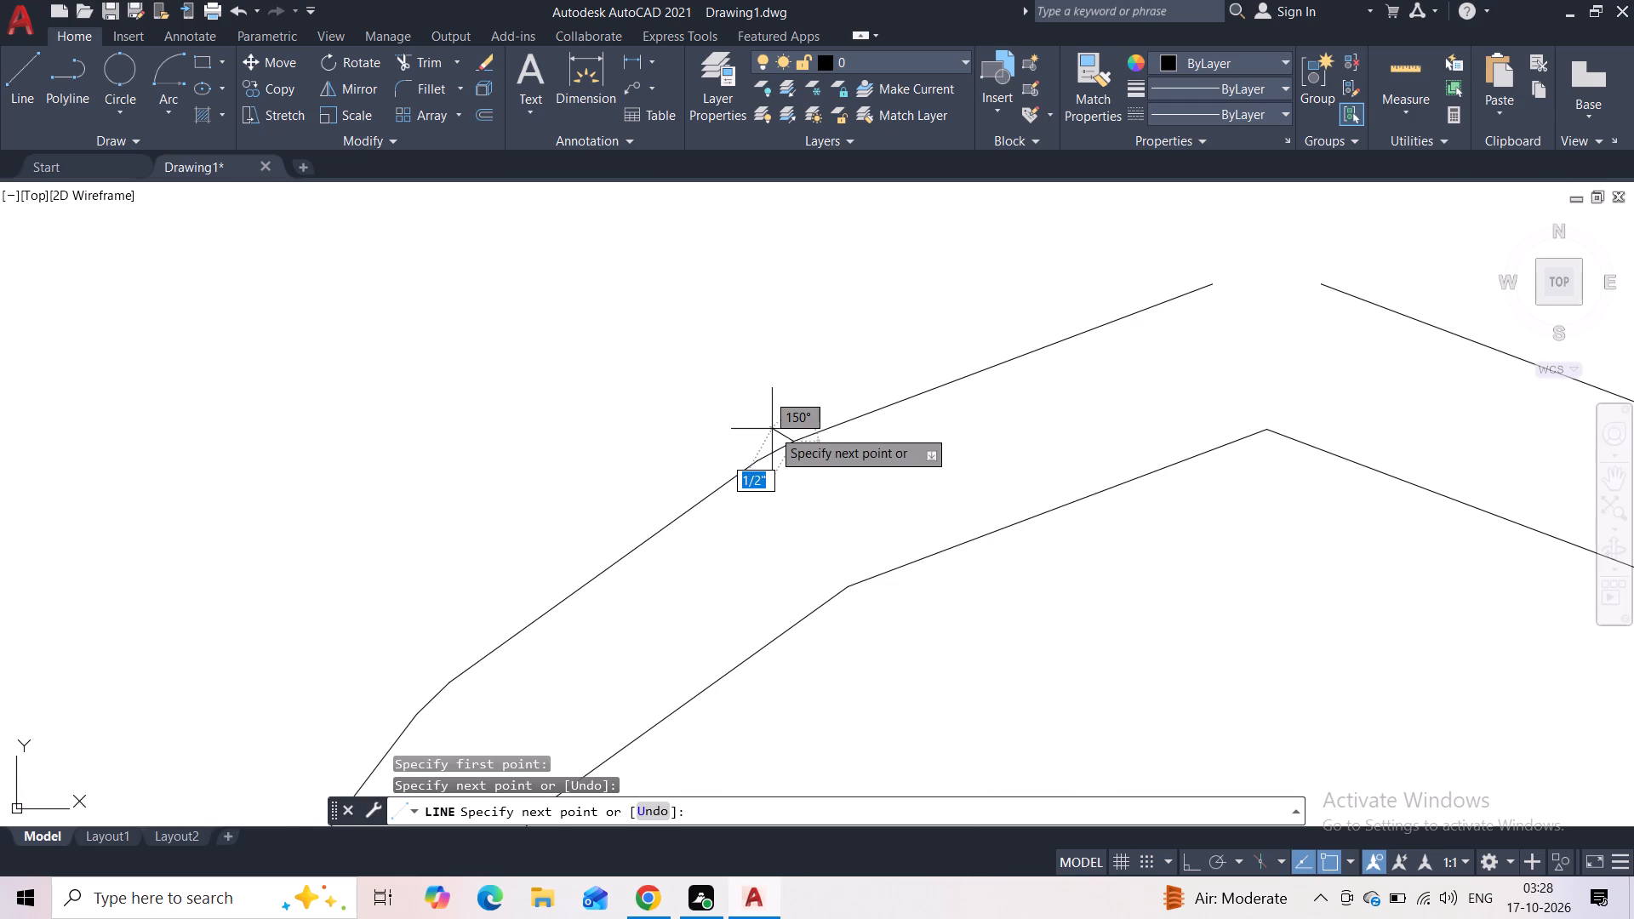
{"action": "key", "text": "Escape"}
Draw a horizontal line about 2 1/8" long across the apex gap, connecting the left and right topmost outer segments.
{"action": "scroll", "coordinate": [872, 461], "scroll_direction": "down", "scroll_amount": 1}
{"action": "middle_click_drag", "start_coordinate": [887, 465], "coordinate": [615, 403]}
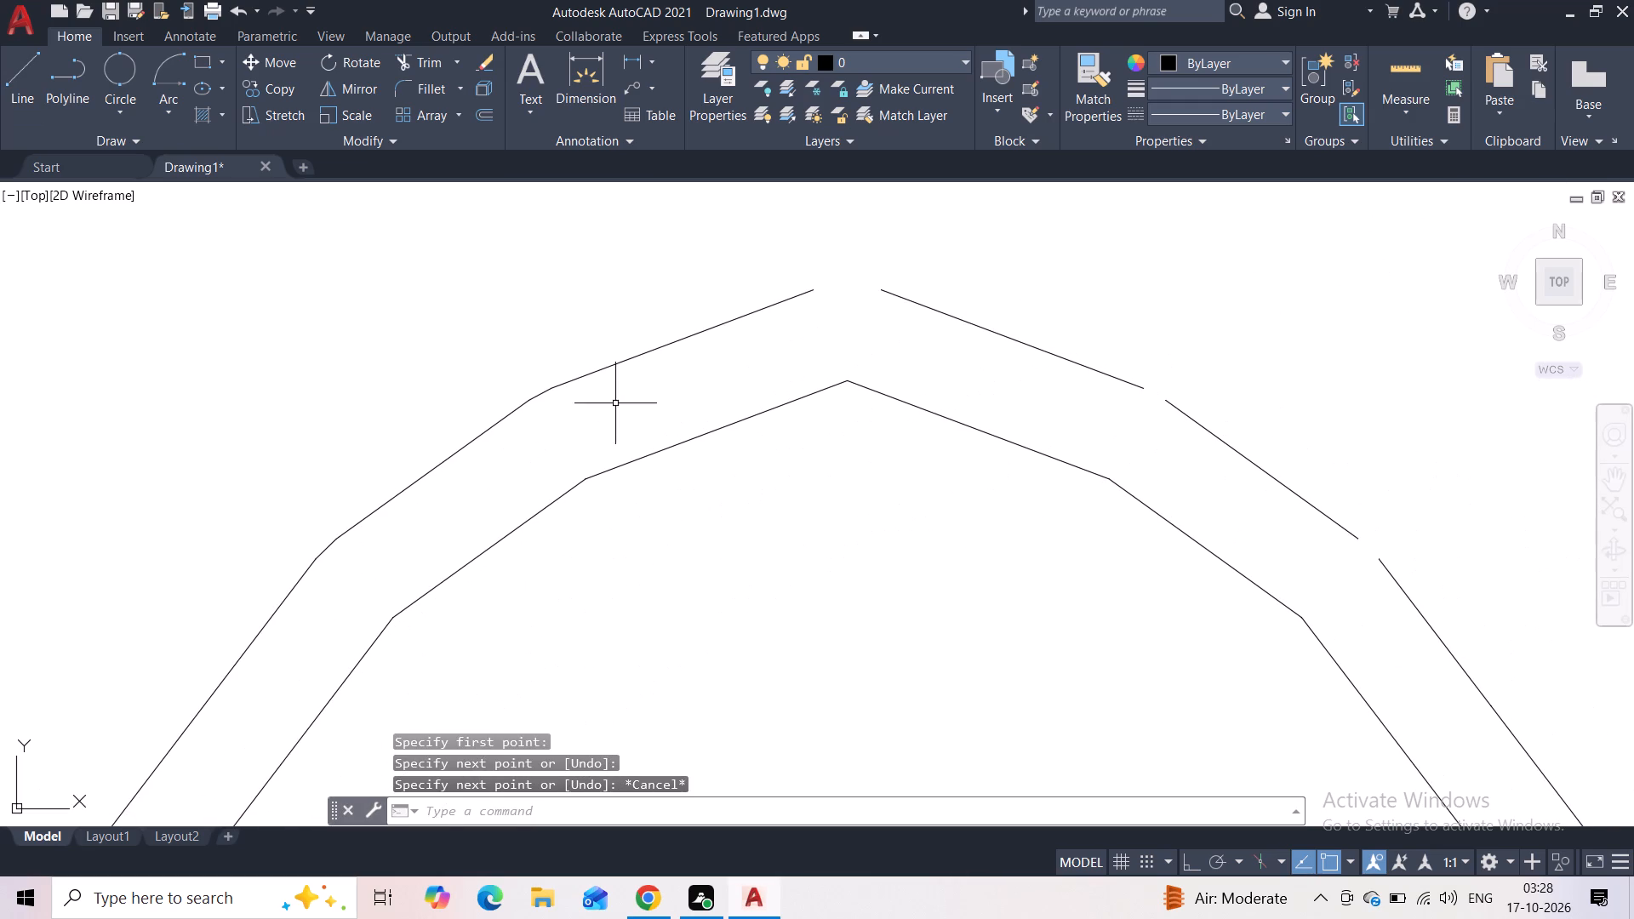
{"action": "key", "text": "space"}
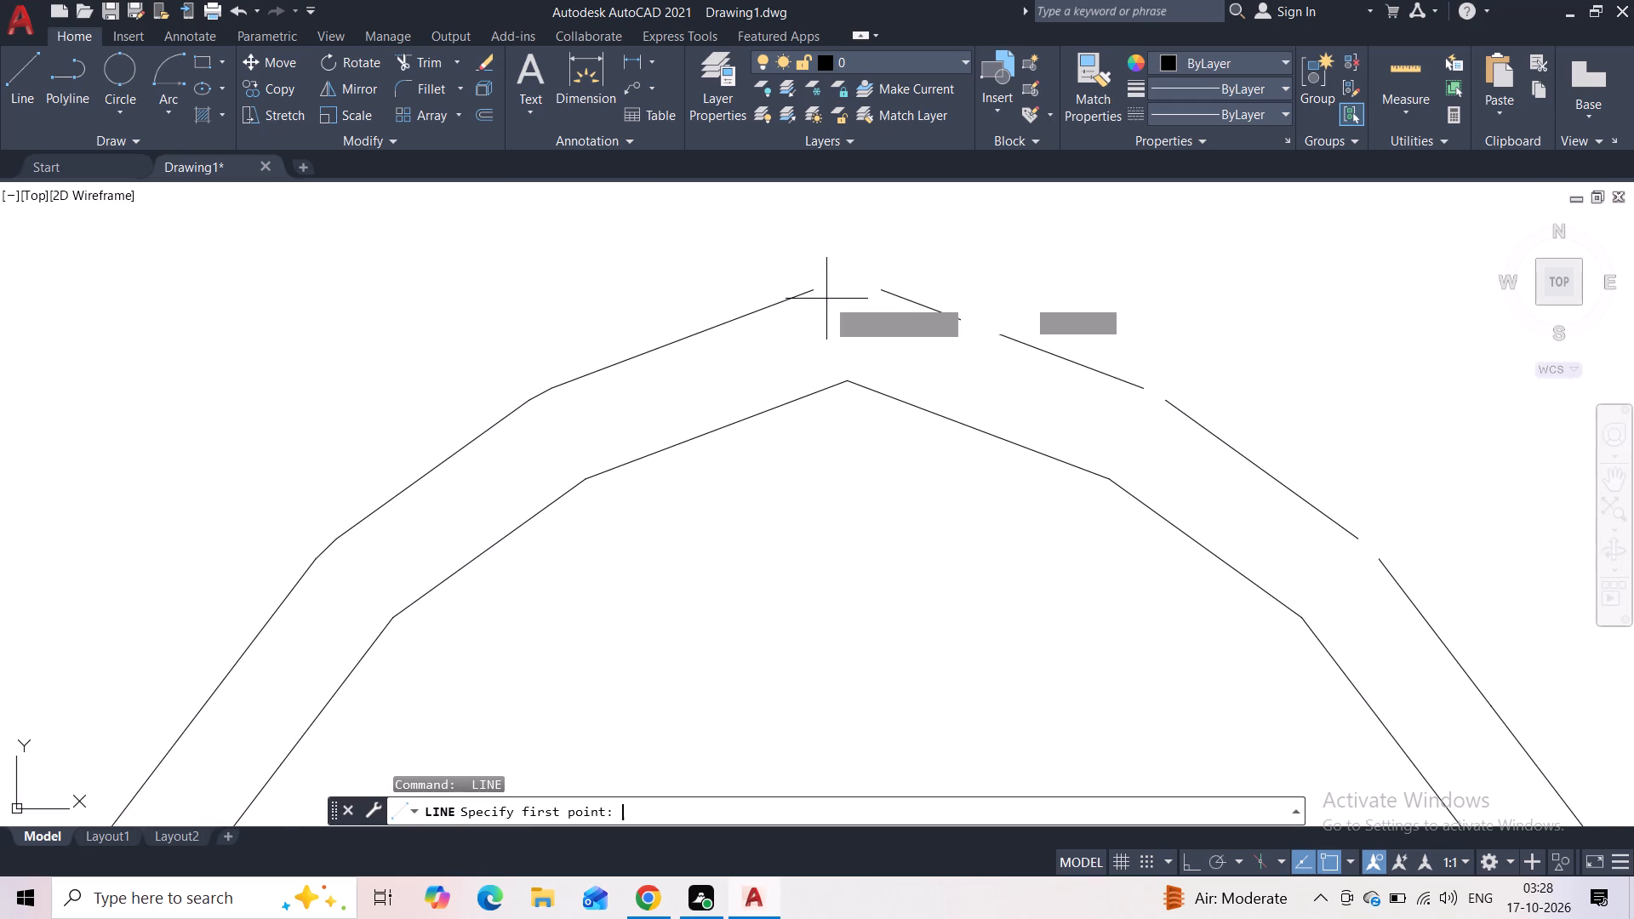
{"action": "left_click", "coordinate": [822, 290]}
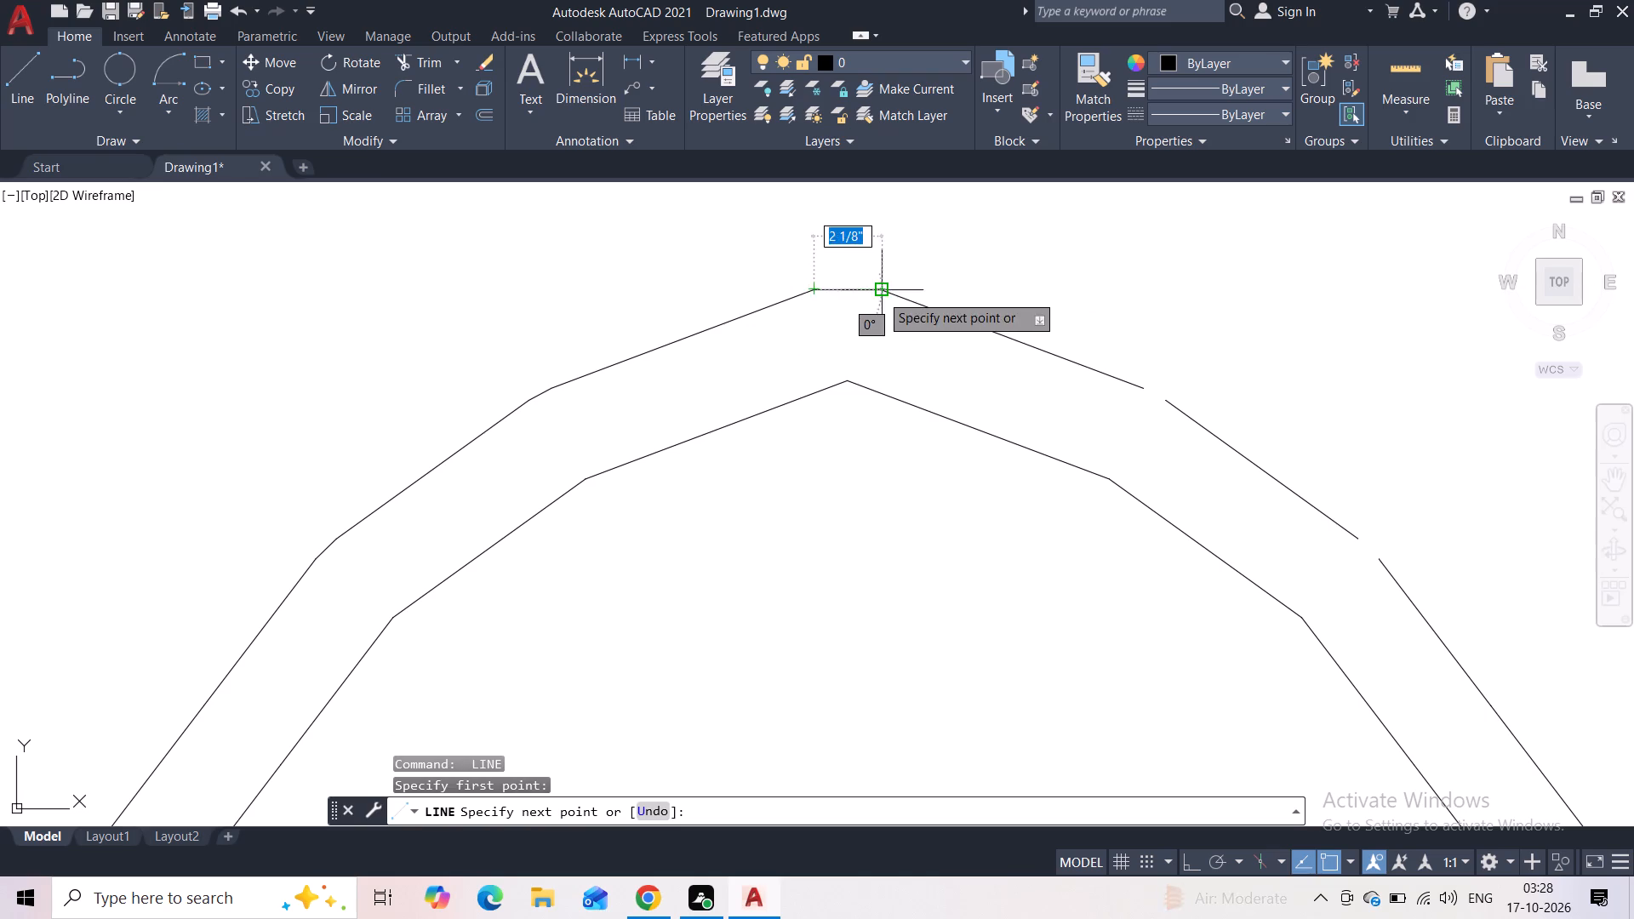
{"action": "left_click", "coordinate": [880, 294]}
{"action": "key", "text": "Escape"}
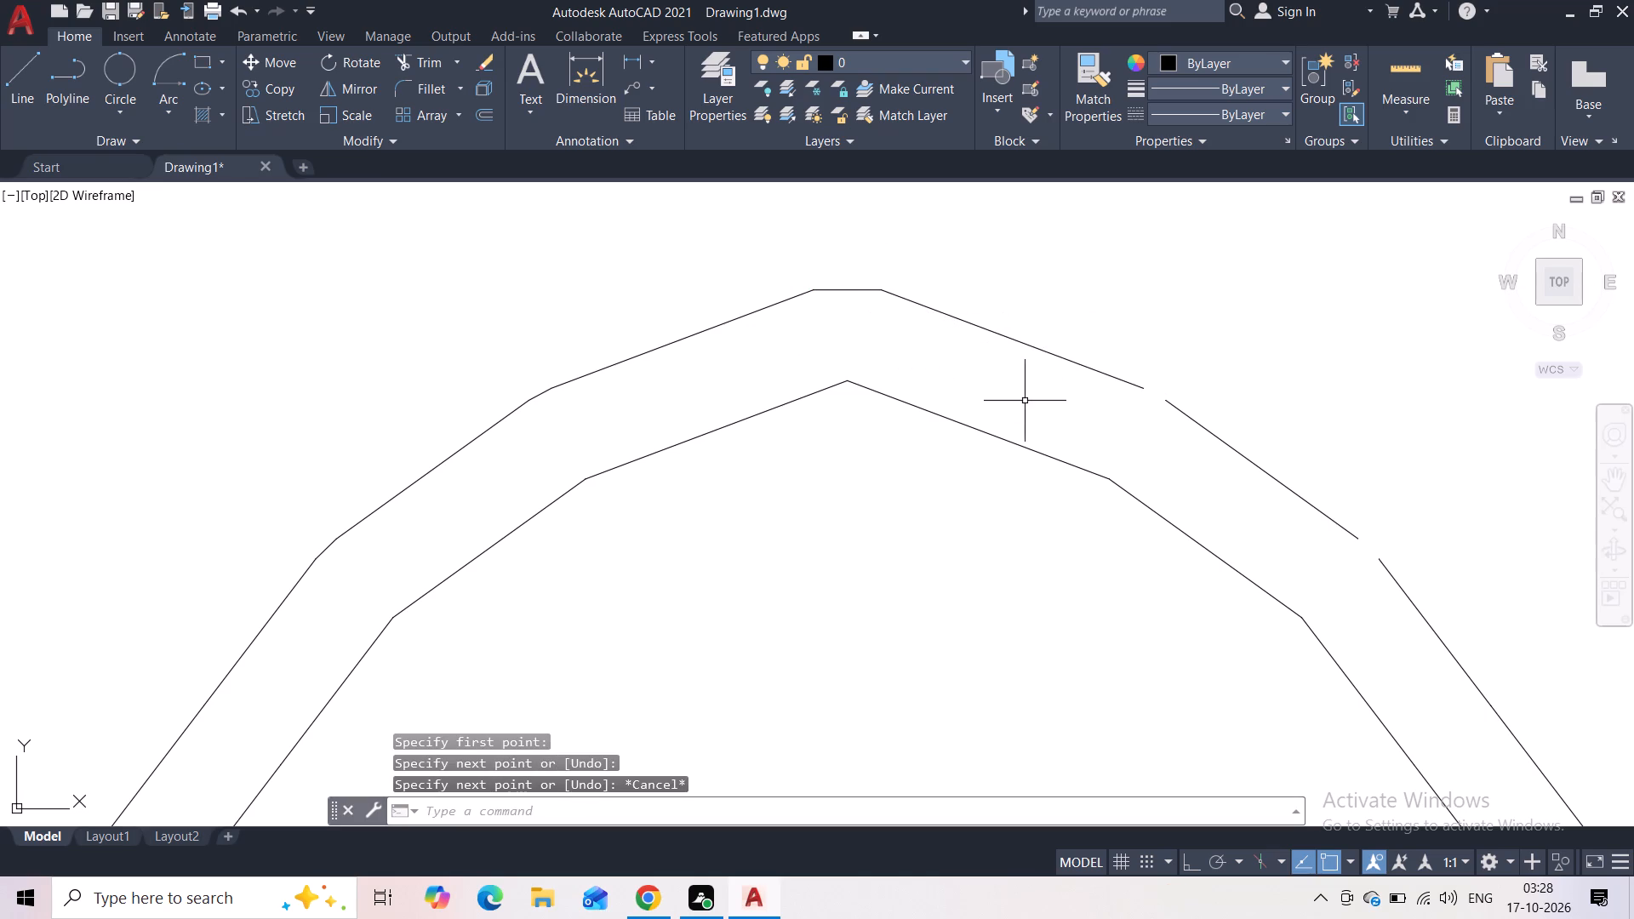
Draw a short line bridging the gap between the topmost segment and the one below it on the arch's right outer border.
{"action": "middle_click_drag", "start_coordinate": [1025, 402], "coordinate": [890, 363]}
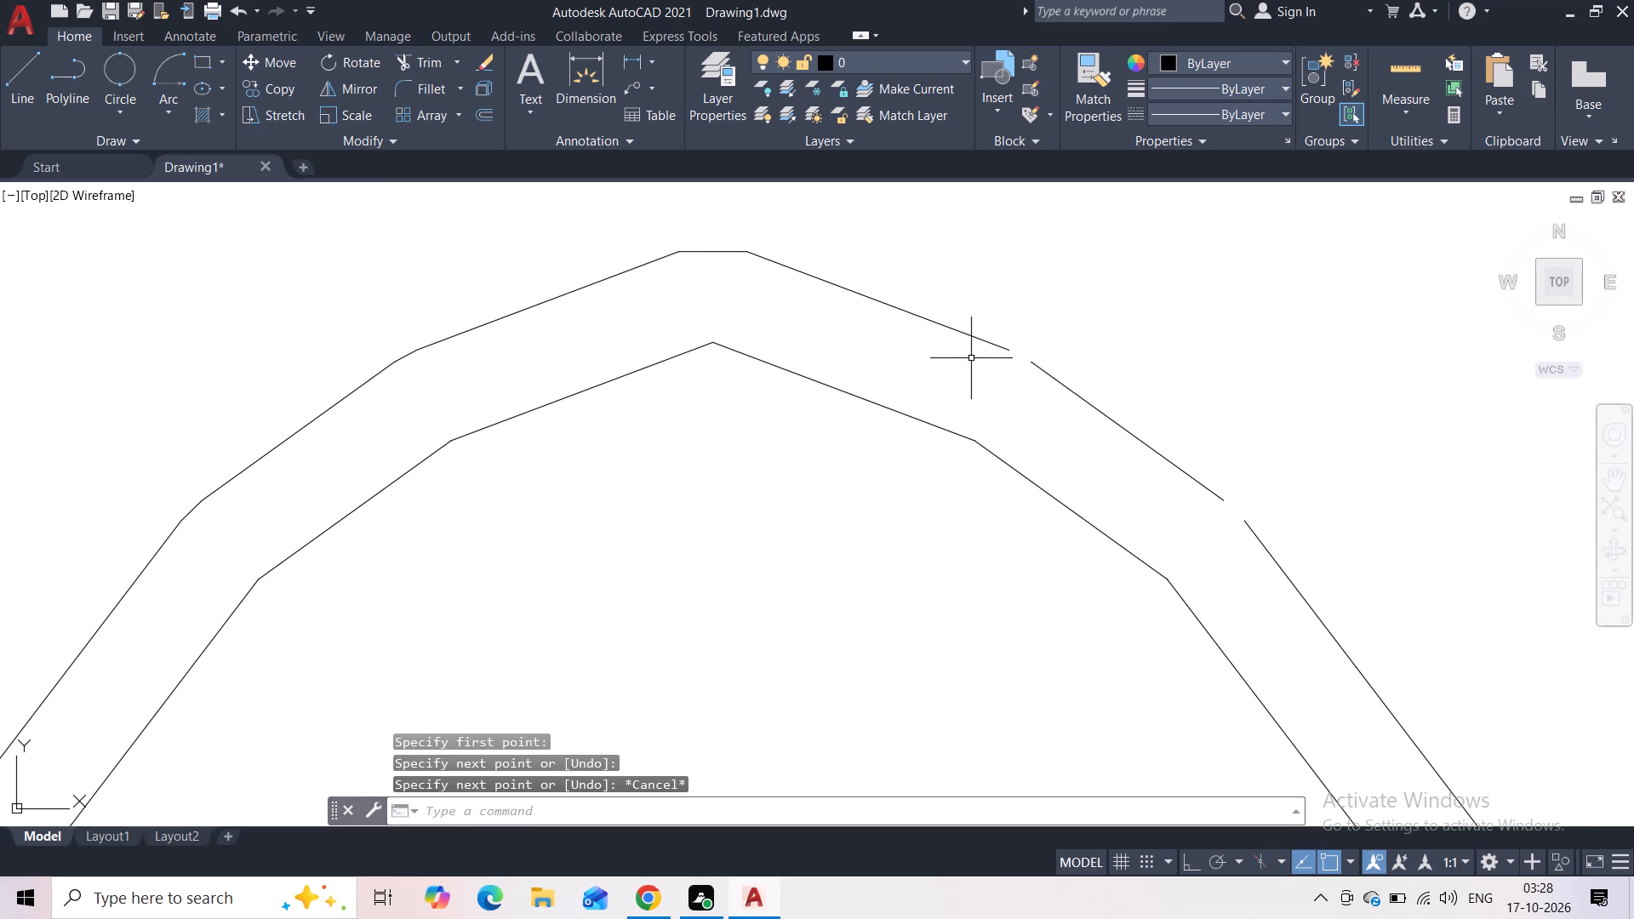
{"action": "key", "text": "space"}
{"action": "scroll", "coordinate": [1005, 350], "scroll_direction": "up", "scroll_amount": 3}
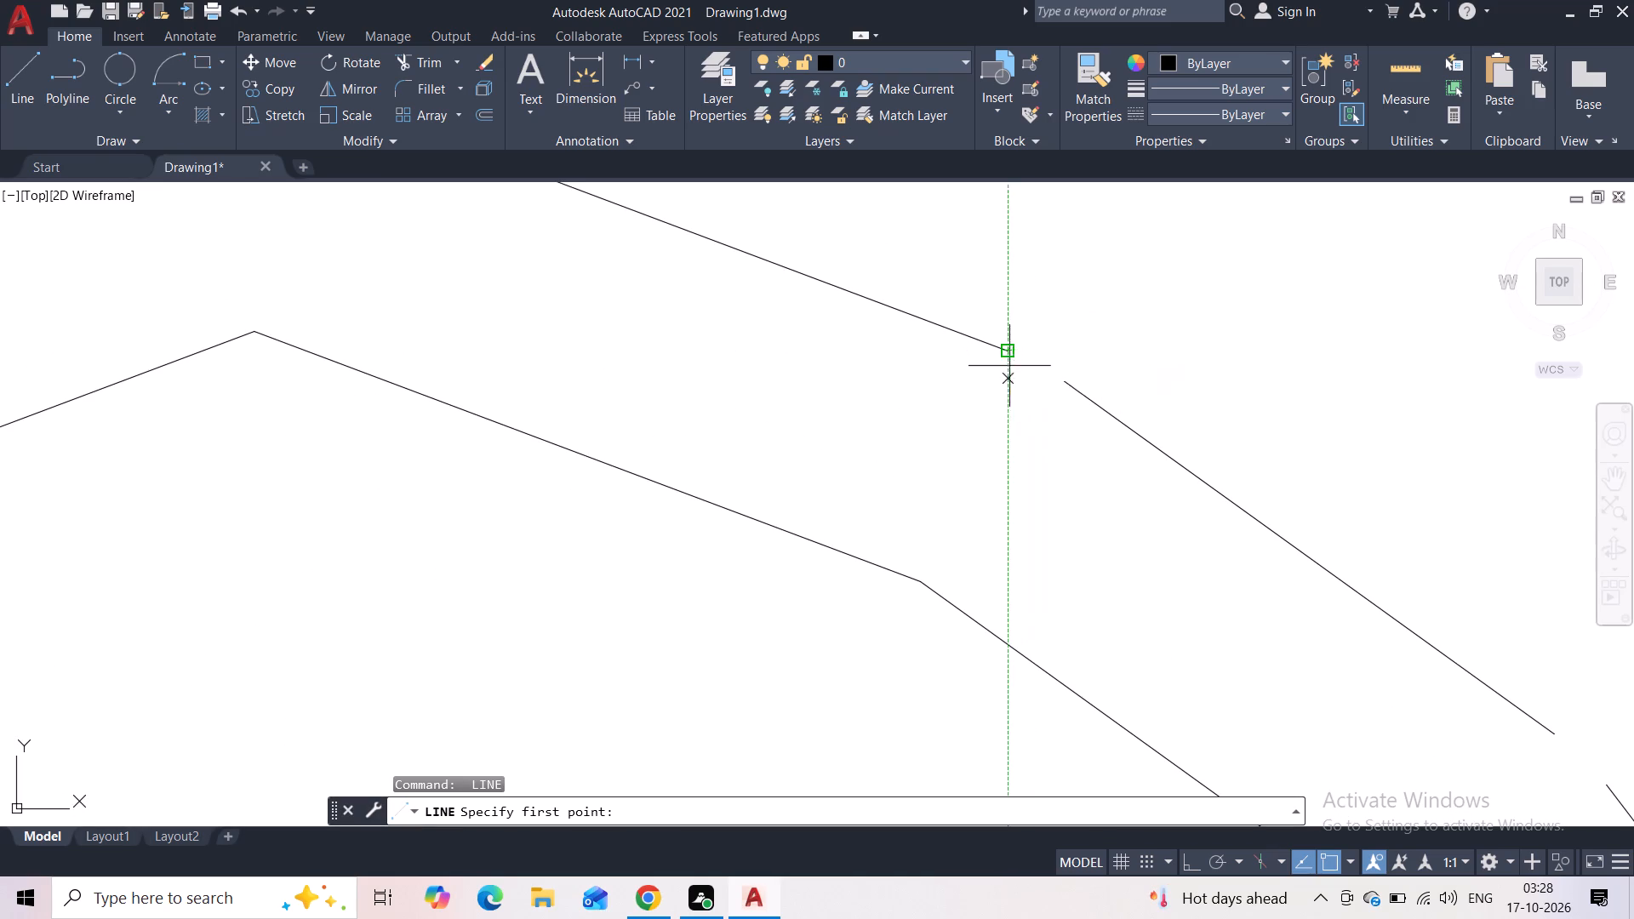
{"action": "left_click", "coordinate": [1006, 353]}
{"action": "left_click", "coordinate": [1062, 382]}
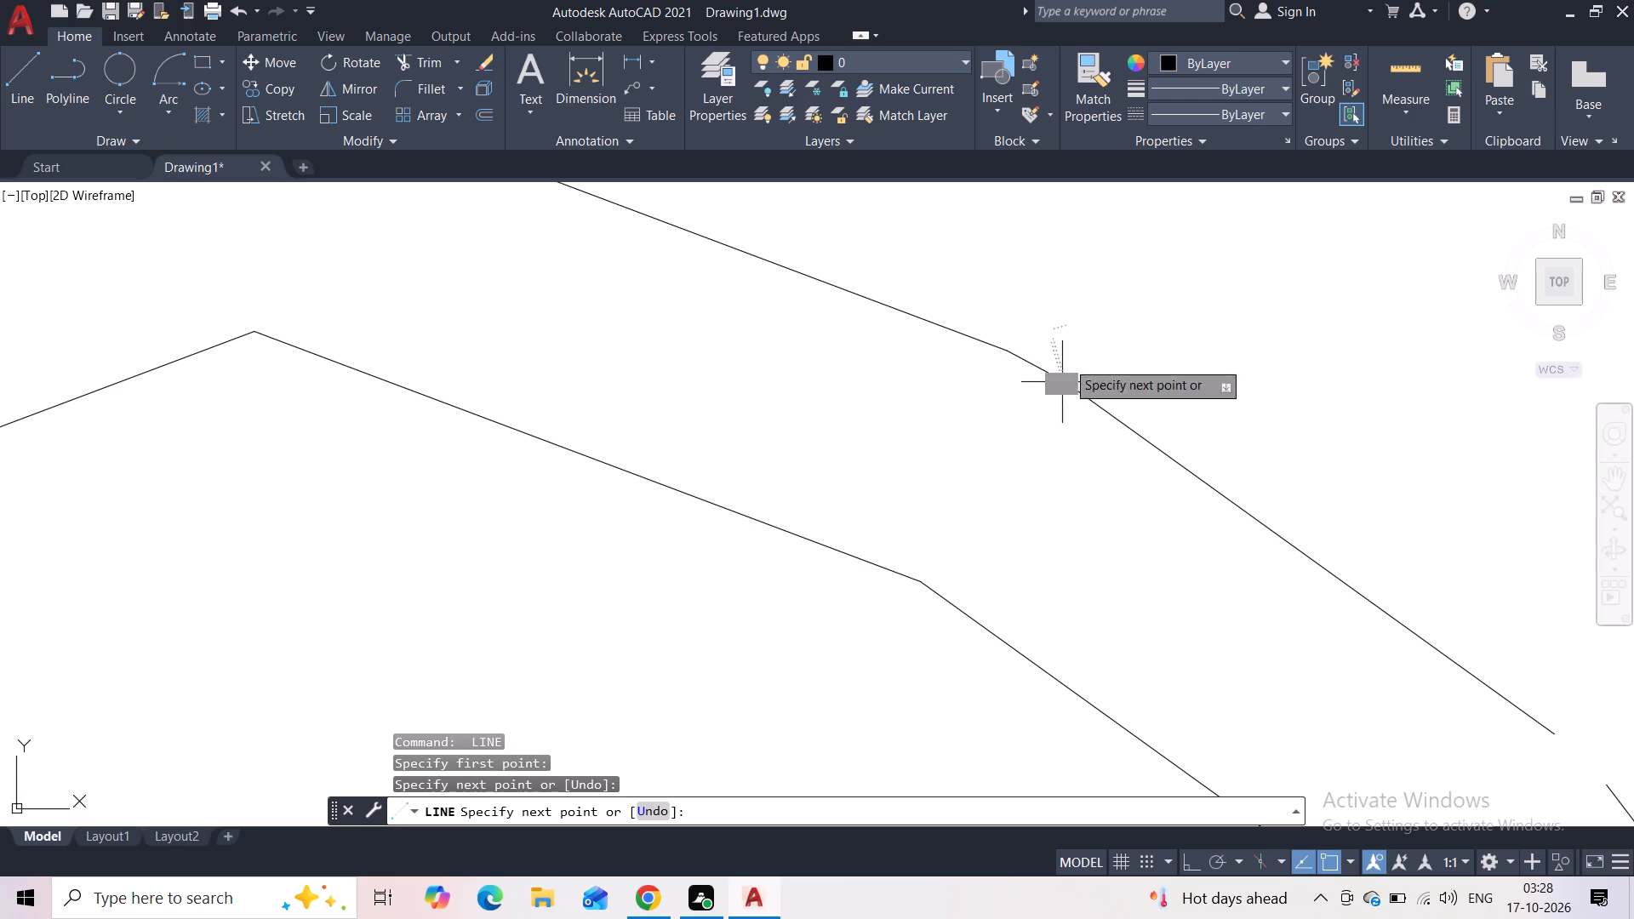
Draw a line about 7/8" long bridging the gap between the second and third segments from the apex on the arch's right outer border.
{"action": "key", "text": "Escape"}
{"action": "scroll", "coordinate": [1137, 331], "scroll_direction": "down", "scroll_amount": 2}
{"action": "middle_click_drag", "start_coordinate": [1127, 420], "coordinate": [758, 391]}
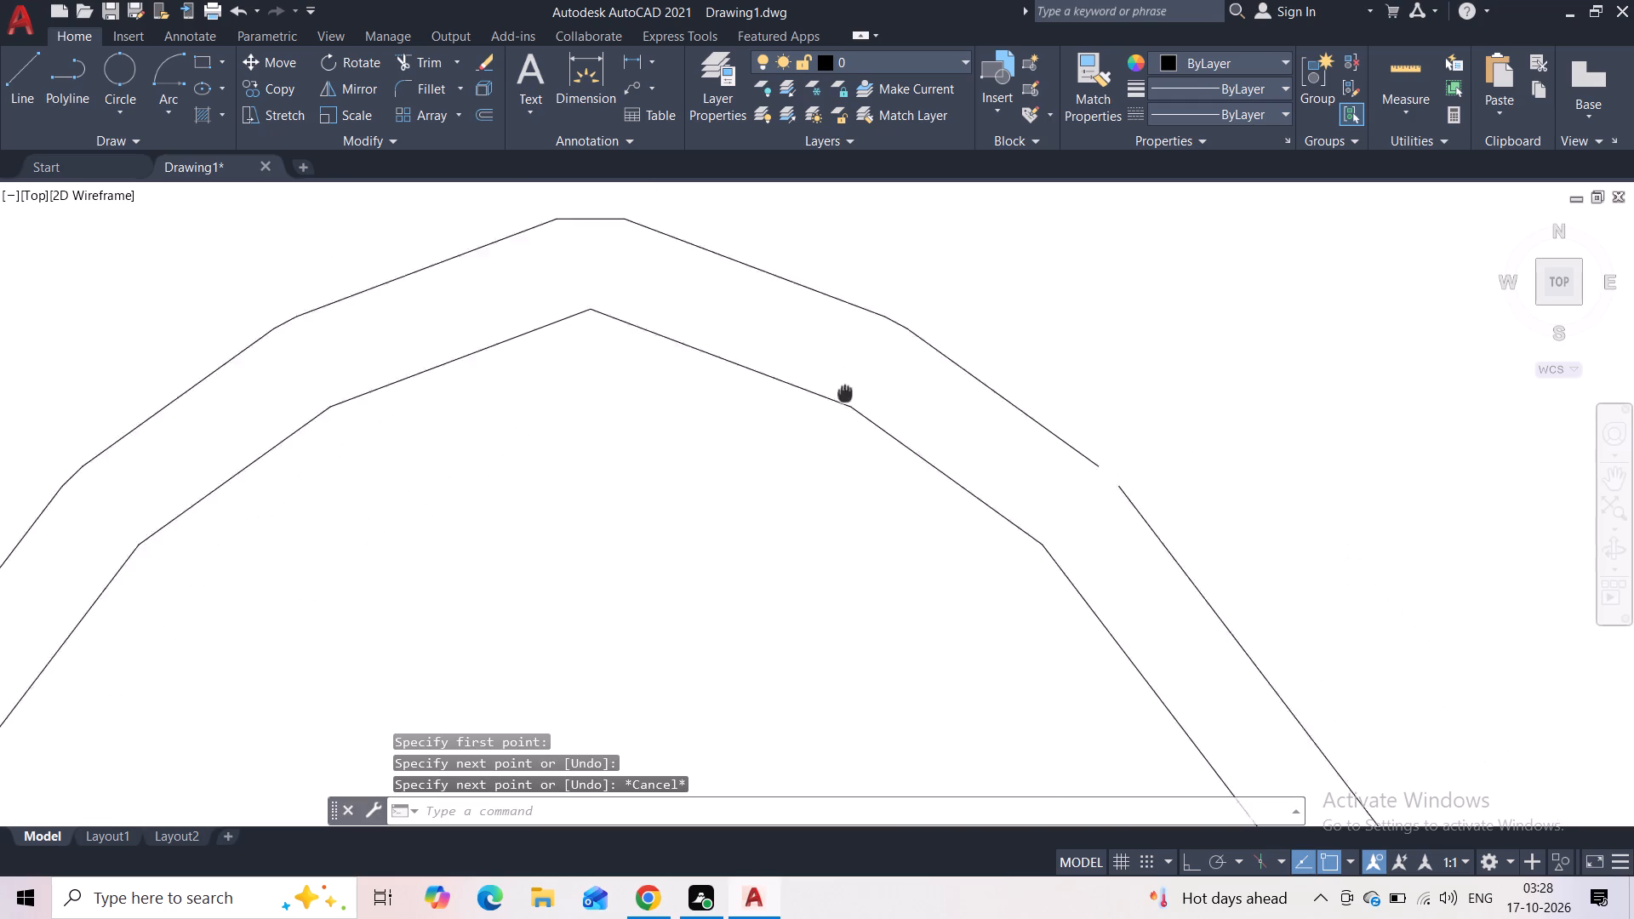
{"action": "middle_click_drag", "start_coordinate": [758, 391], "coordinate": [534, 330]}
{"action": "scroll", "coordinate": [722, 415], "scroll_direction": "up", "scroll_amount": 3}
{"action": "key", "text": "space"}
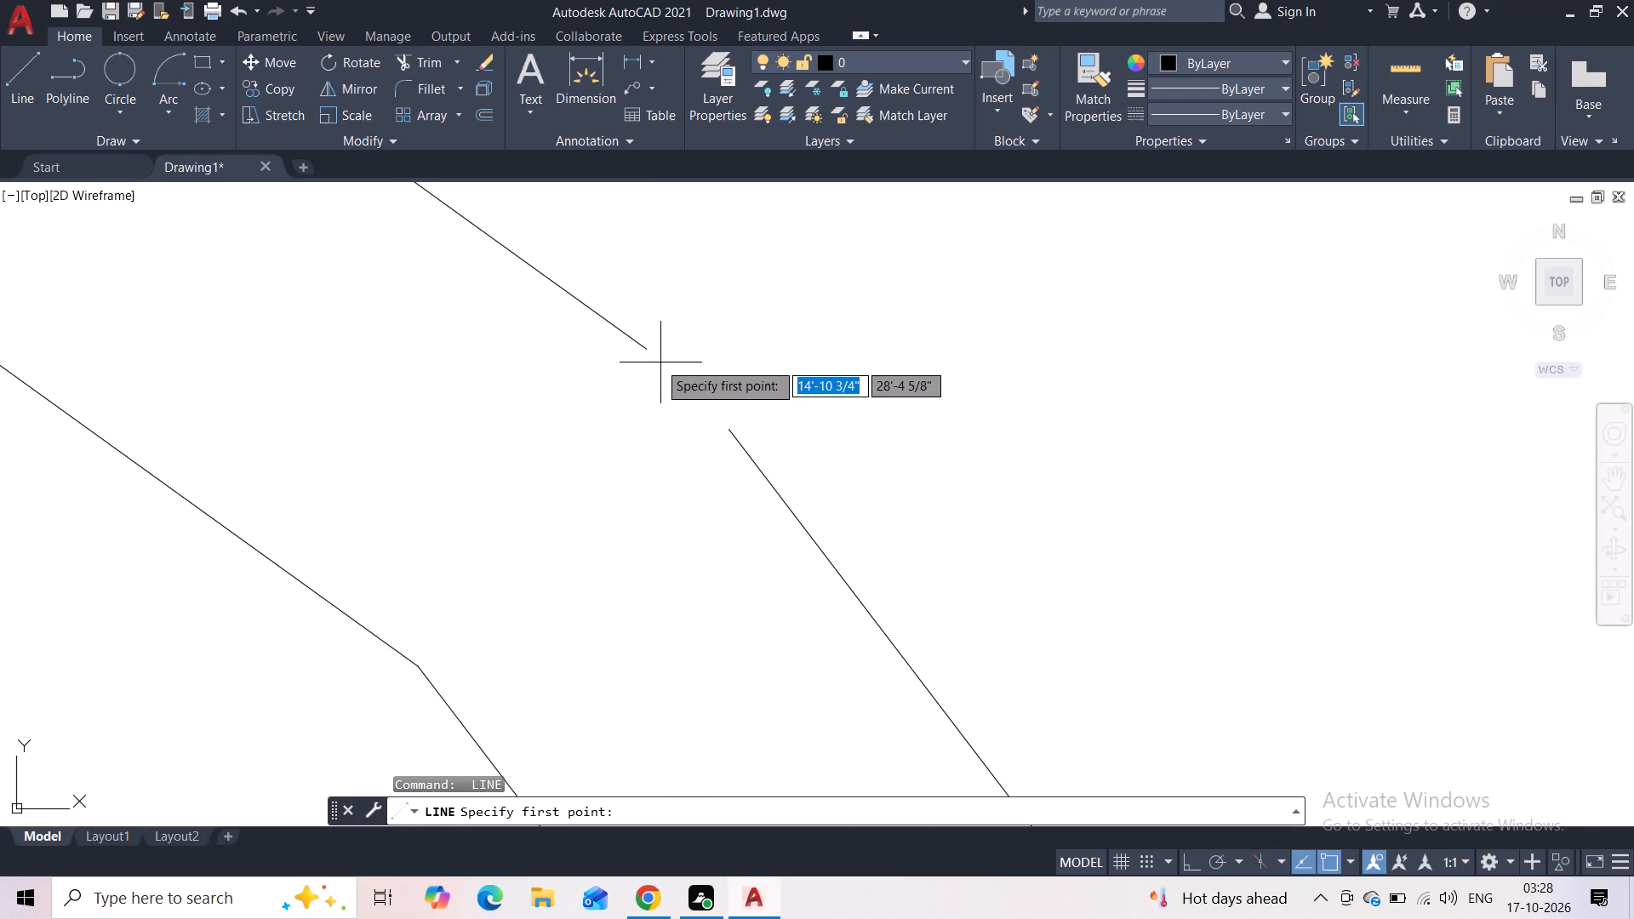
{"action": "left_click", "coordinate": [642, 356]}
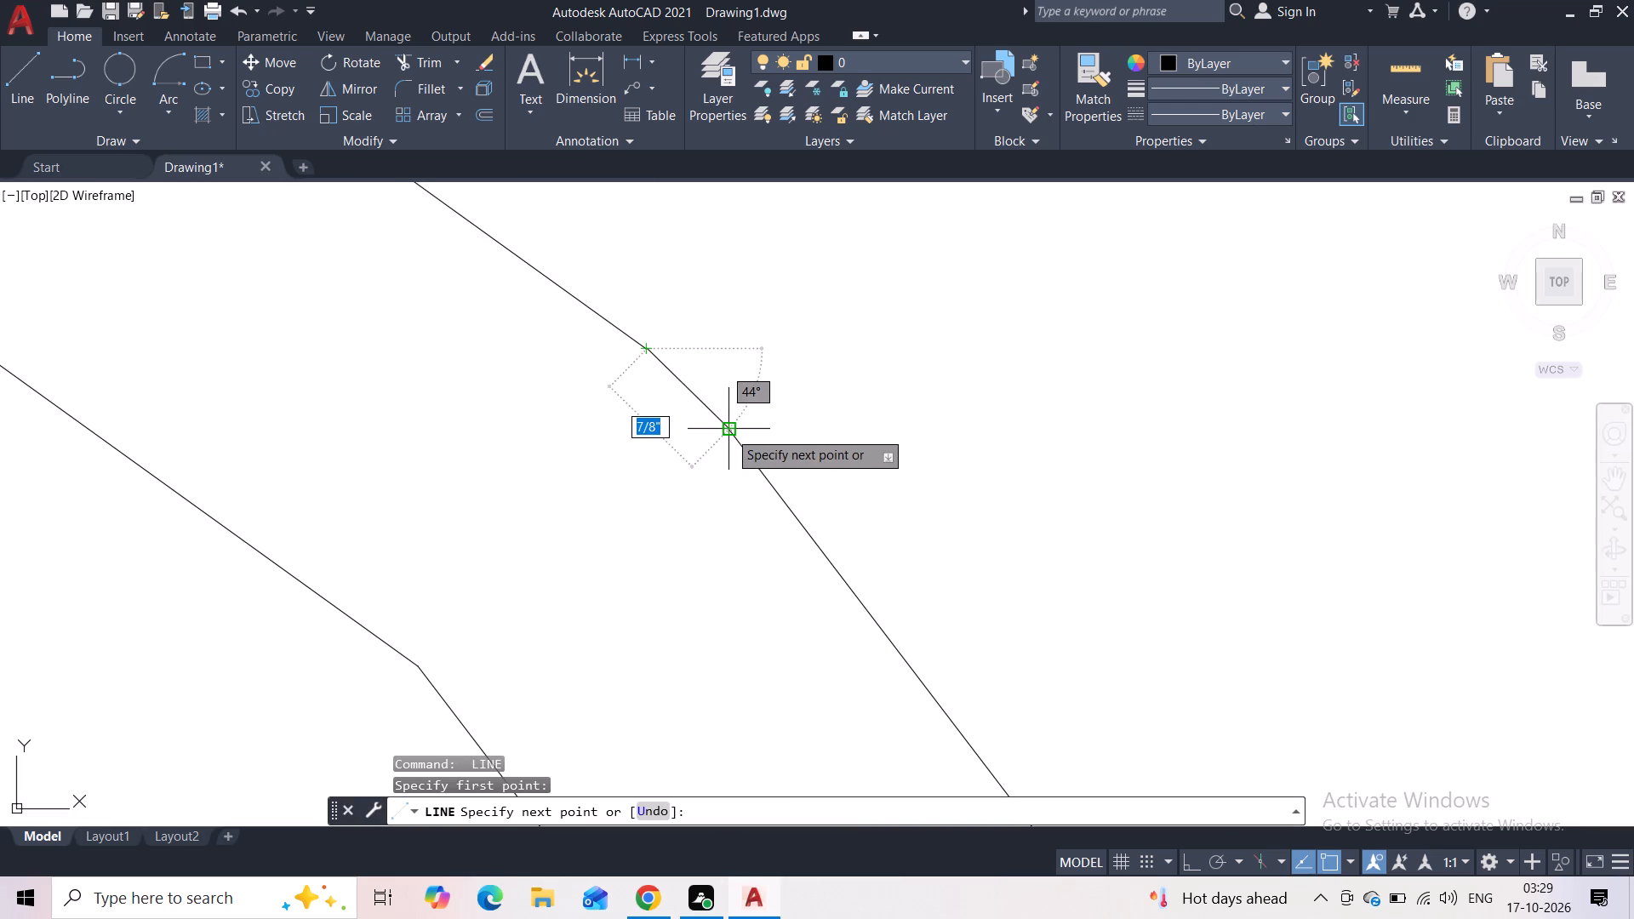
{"action": "left_click", "coordinate": [728, 431]}
{"action": "key", "text": "Escape"}
Draw a short line bridging the gap between the third segment from the apex and the lowest sloped segment of the arch's right outer border.
{"action": "scroll", "coordinate": [723, 356], "scroll_direction": "down", "scroll_amount": 2}
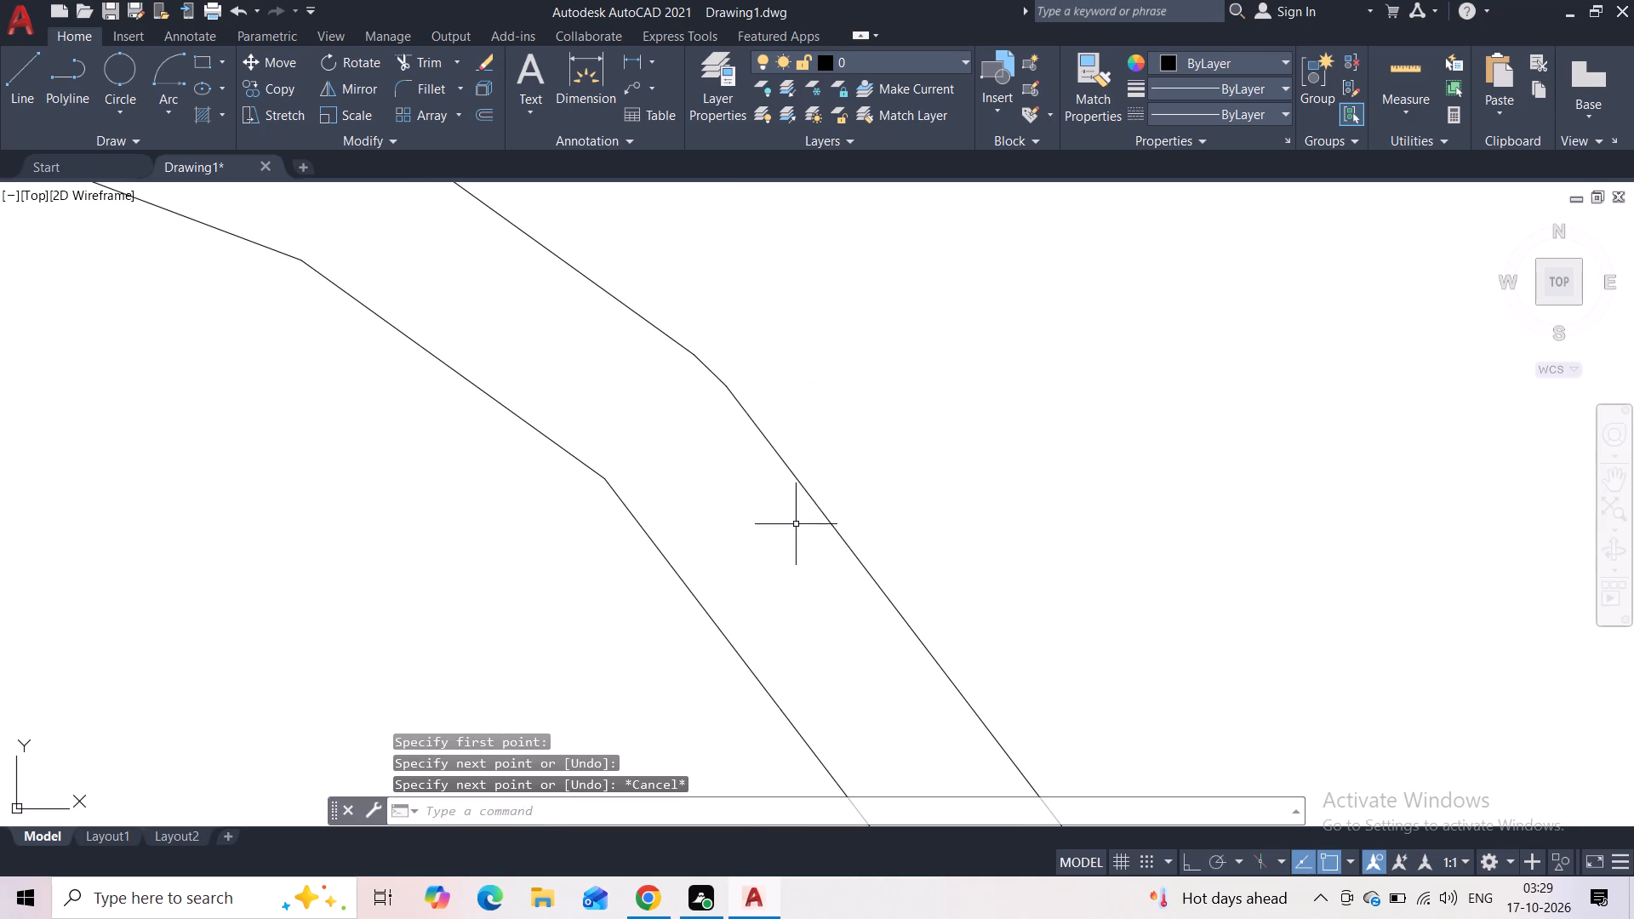
{"action": "scroll", "coordinate": [718, 534], "scroll_direction": "down", "scroll_amount": 1}
{"action": "middle_click_drag", "start_coordinate": [717, 534], "coordinate": [663, 442]}
{"action": "middle_click_drag", "start_coordinate": [913, 622], "coordinate": [716, 350]}
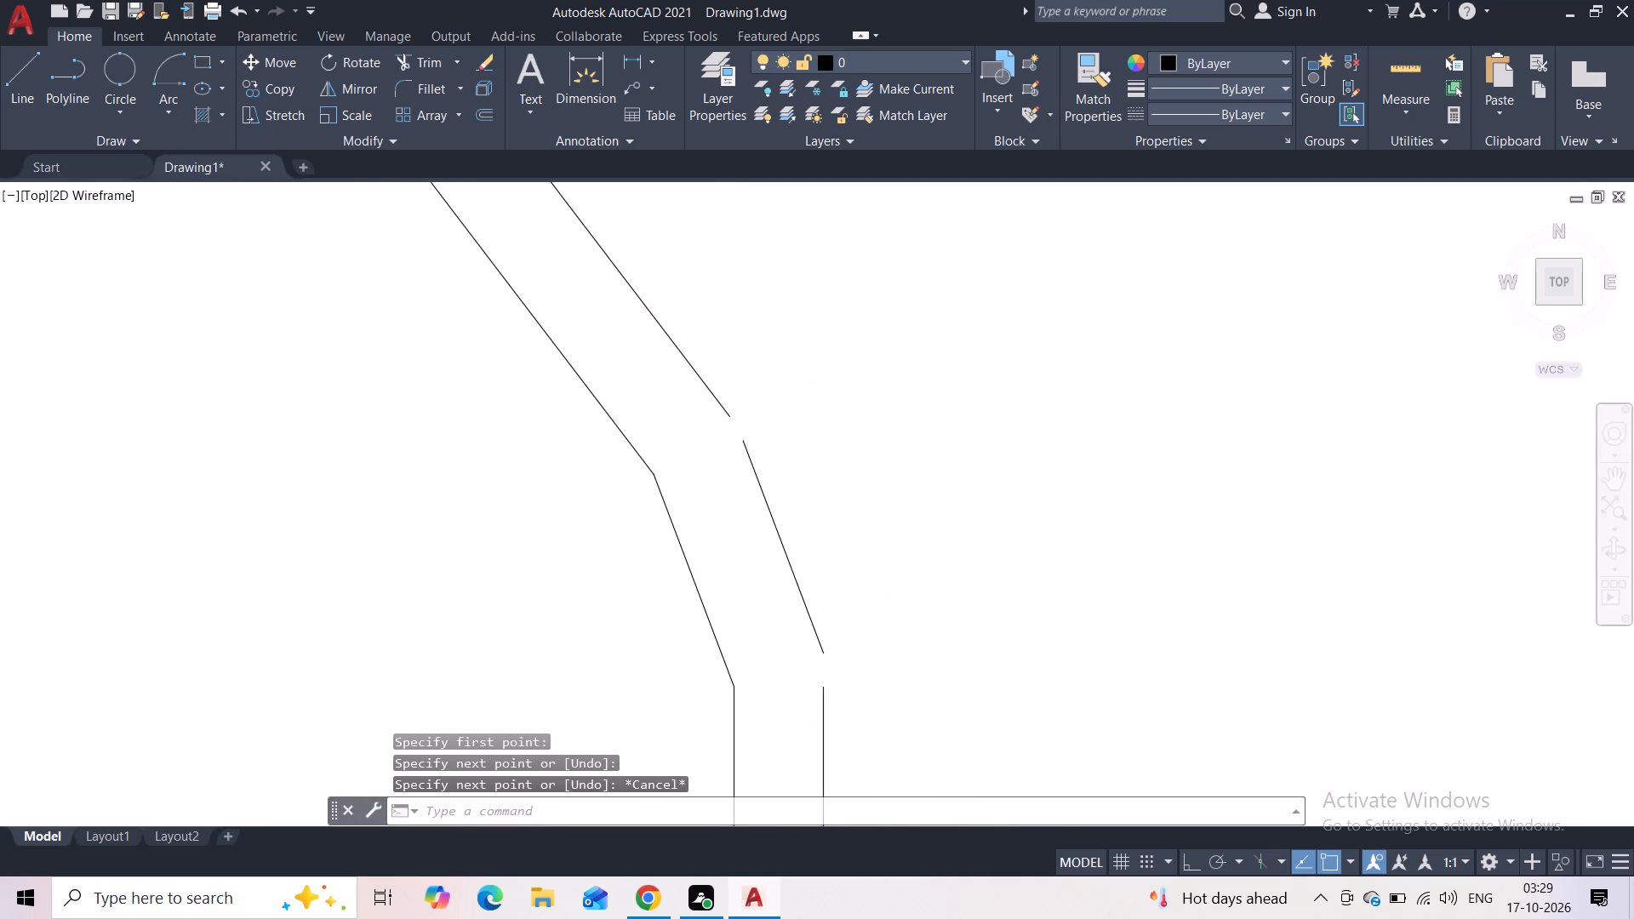
{"action": "middle_click_drag", "start_coordinate": [716, 350], "coordinate": [716, 346]}
{"action": "scroll", "coordinate": [753, 423], "scroll_direction": "up", "scroll_amount": 2}
{"action": "key", "text": "space"}
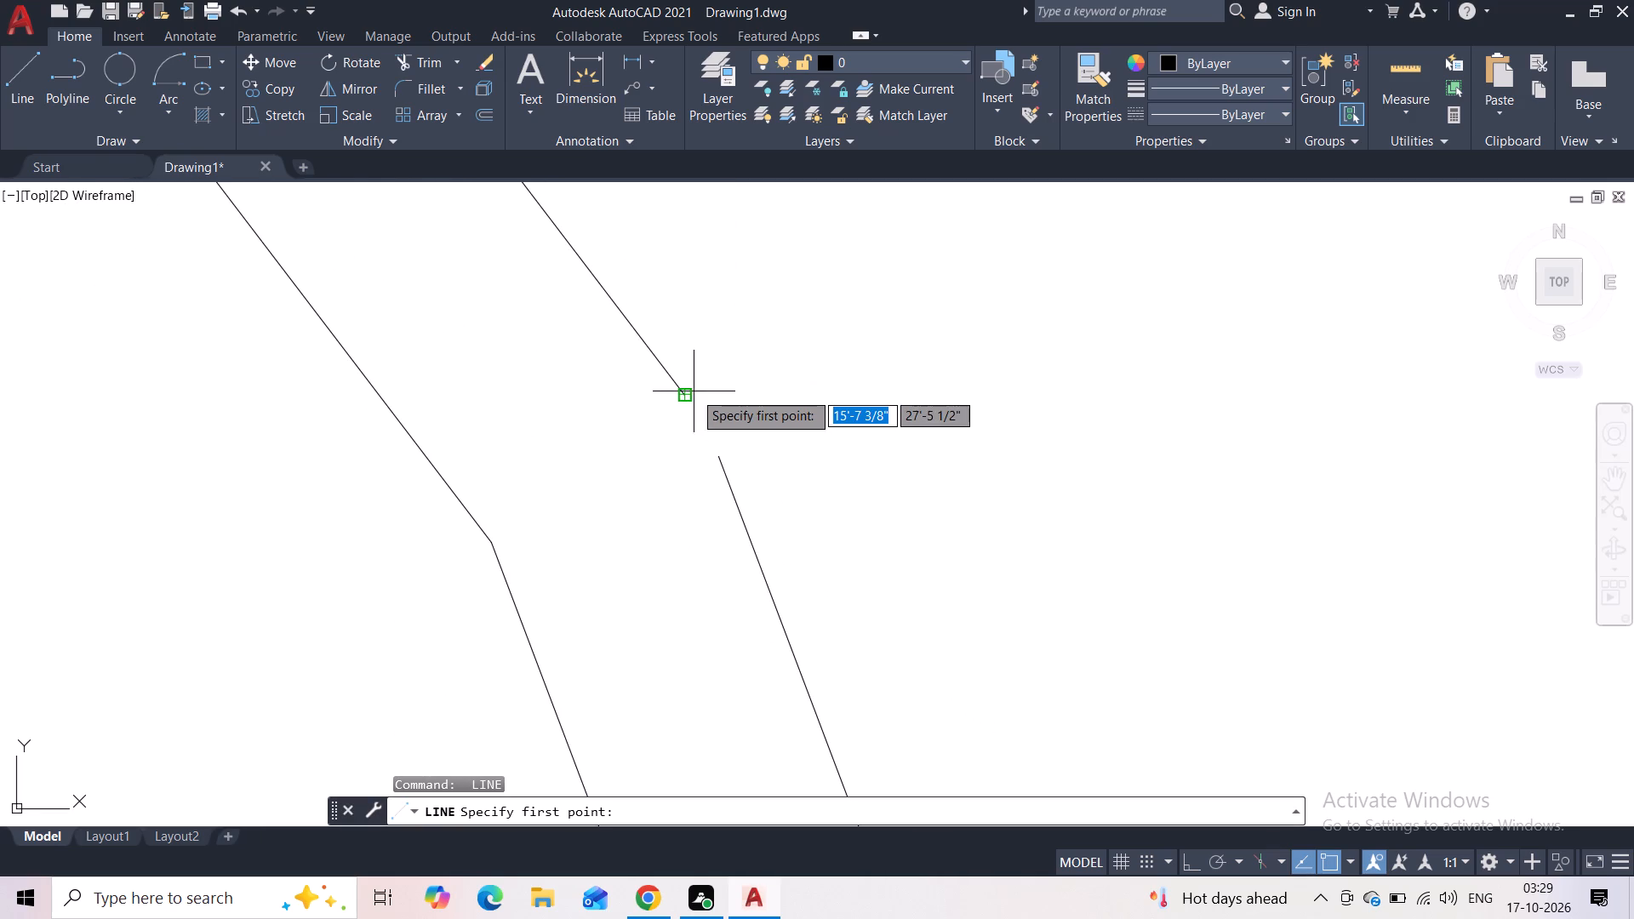
{"action": "left_click", "coordinate": [690, 391]}
{"action": "left_click", "coordinate": [720, 452]}
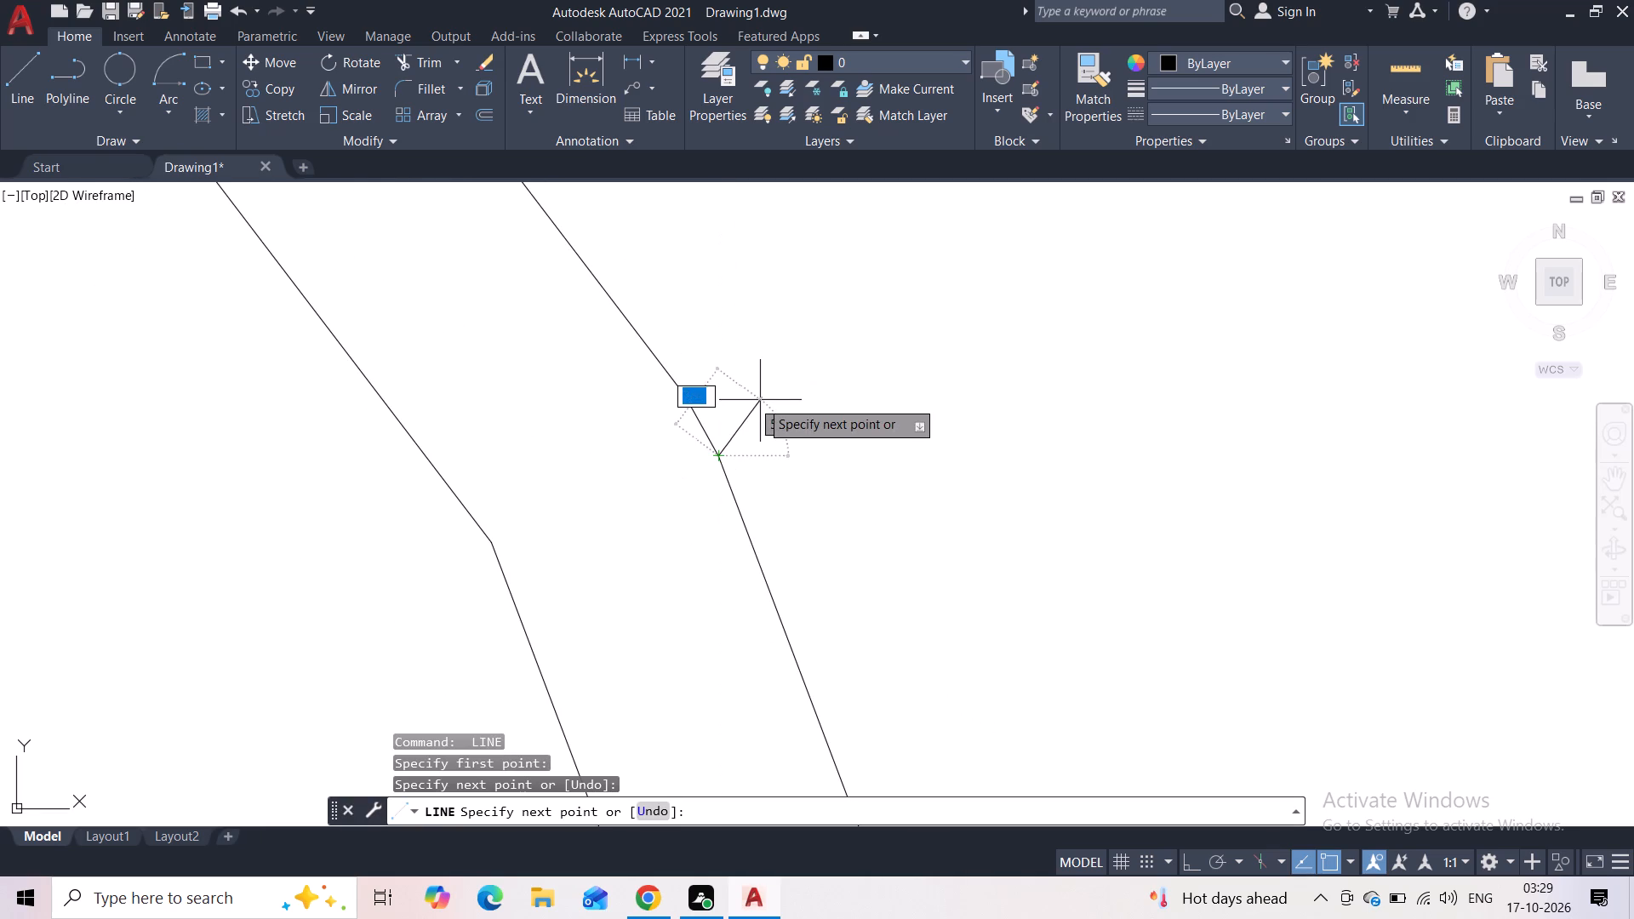
{"action": "key", "text": "Escape"}
Draw a vertical line closing the gap between the lowest sloped segment and the vertical part of the arch's right outer border.
{"action": "scroll", "coordinate": [757, 402], "scroll_direction": "down", "scroll_amount": 2}
{"action": "middle_click_drag", "start_coordinate": [782, 510], "coordinate": [655, 311]}
{"action": "scroll", "coordinate": [695, 448], "scroll_direction": "up", "scroll_amount": 4}
{"action": "key", "text": "space"}
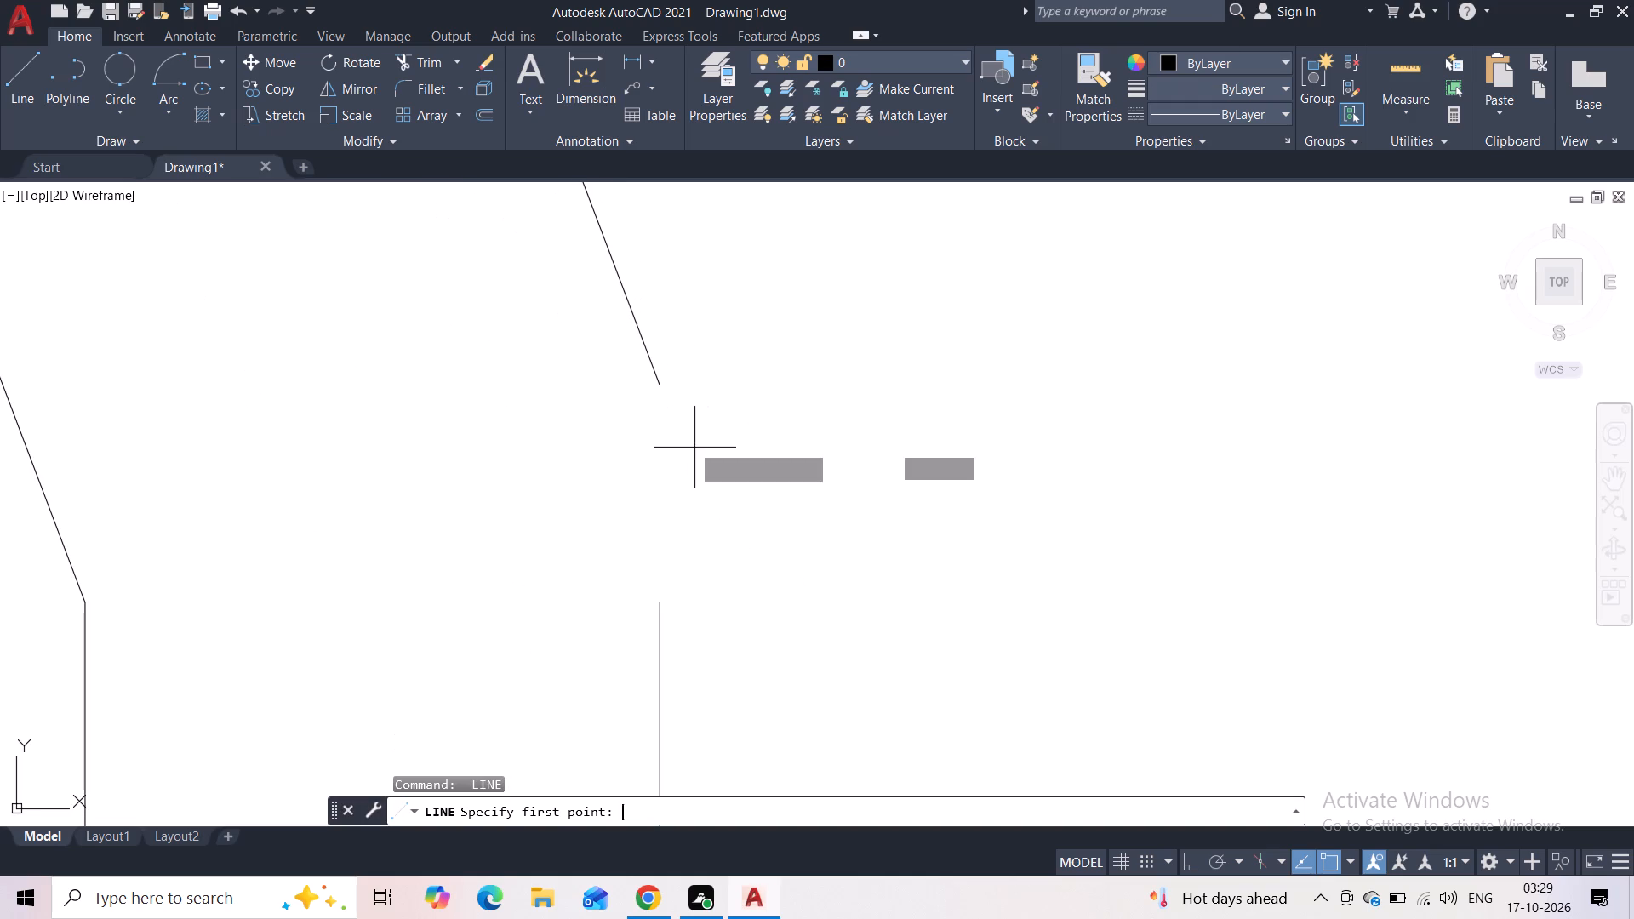
{"action": "left_click", "coordinate": [655, 385]}
{"action": "left_click", "coordinate": [664, 607]}
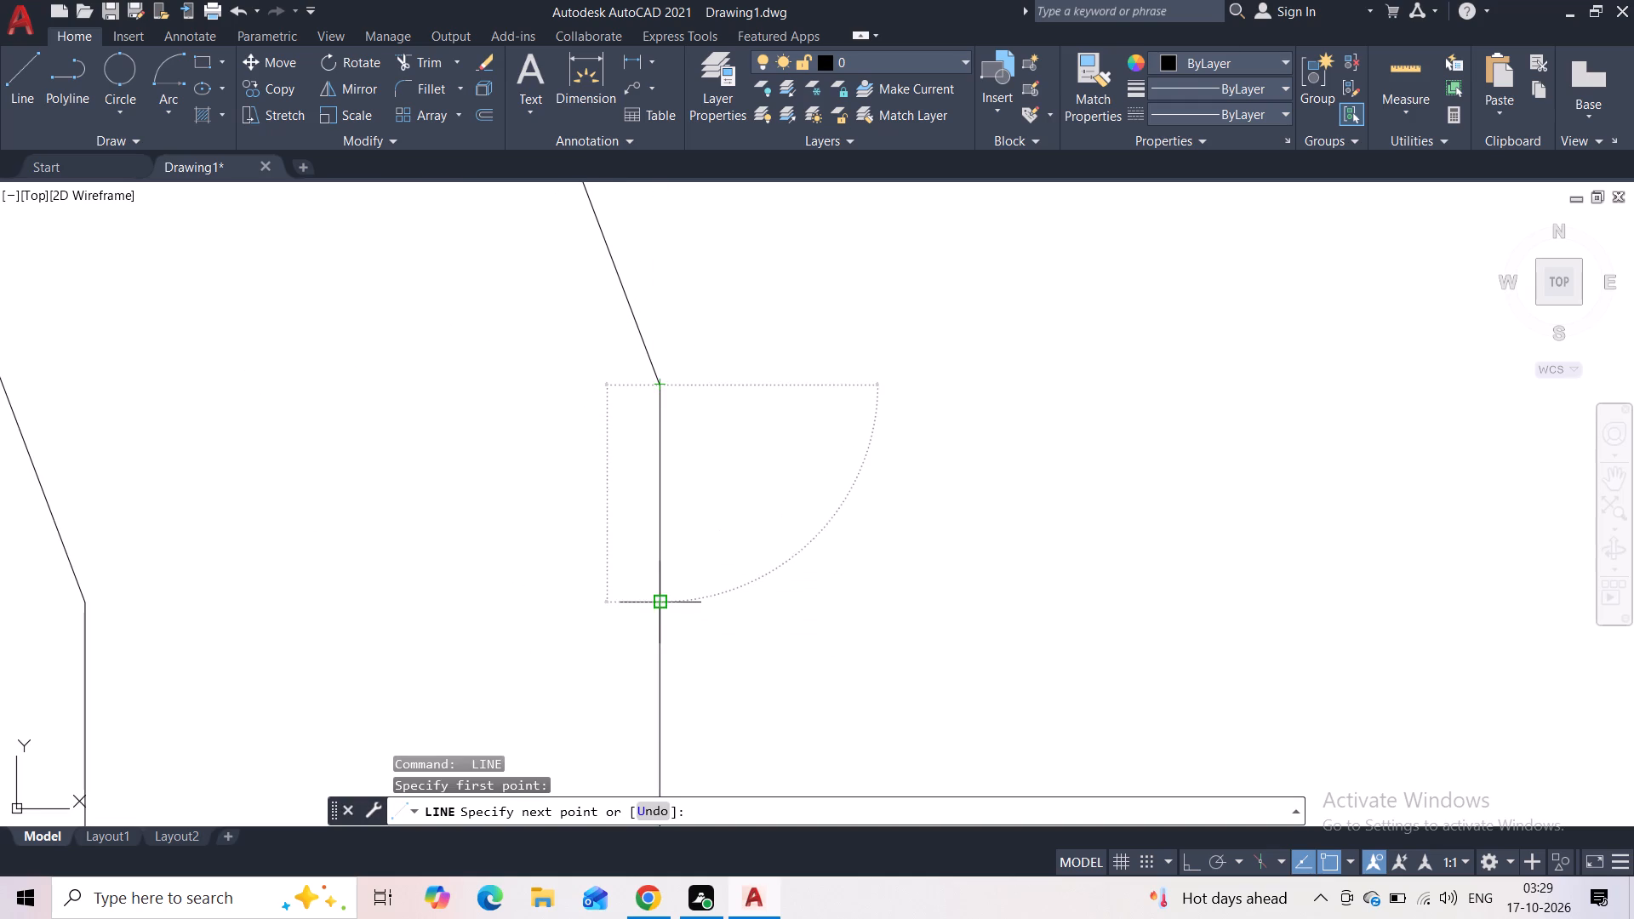
{"action": "key", "text": "Escape"}
Measure the vertical gap between the top edges of the outer and inner tall rectangles with an aligned dimension, without placing it.
{"action": "scroll", "coordinate": [775, 487], "scroll_direction": "down", "scroll_amount": 9}
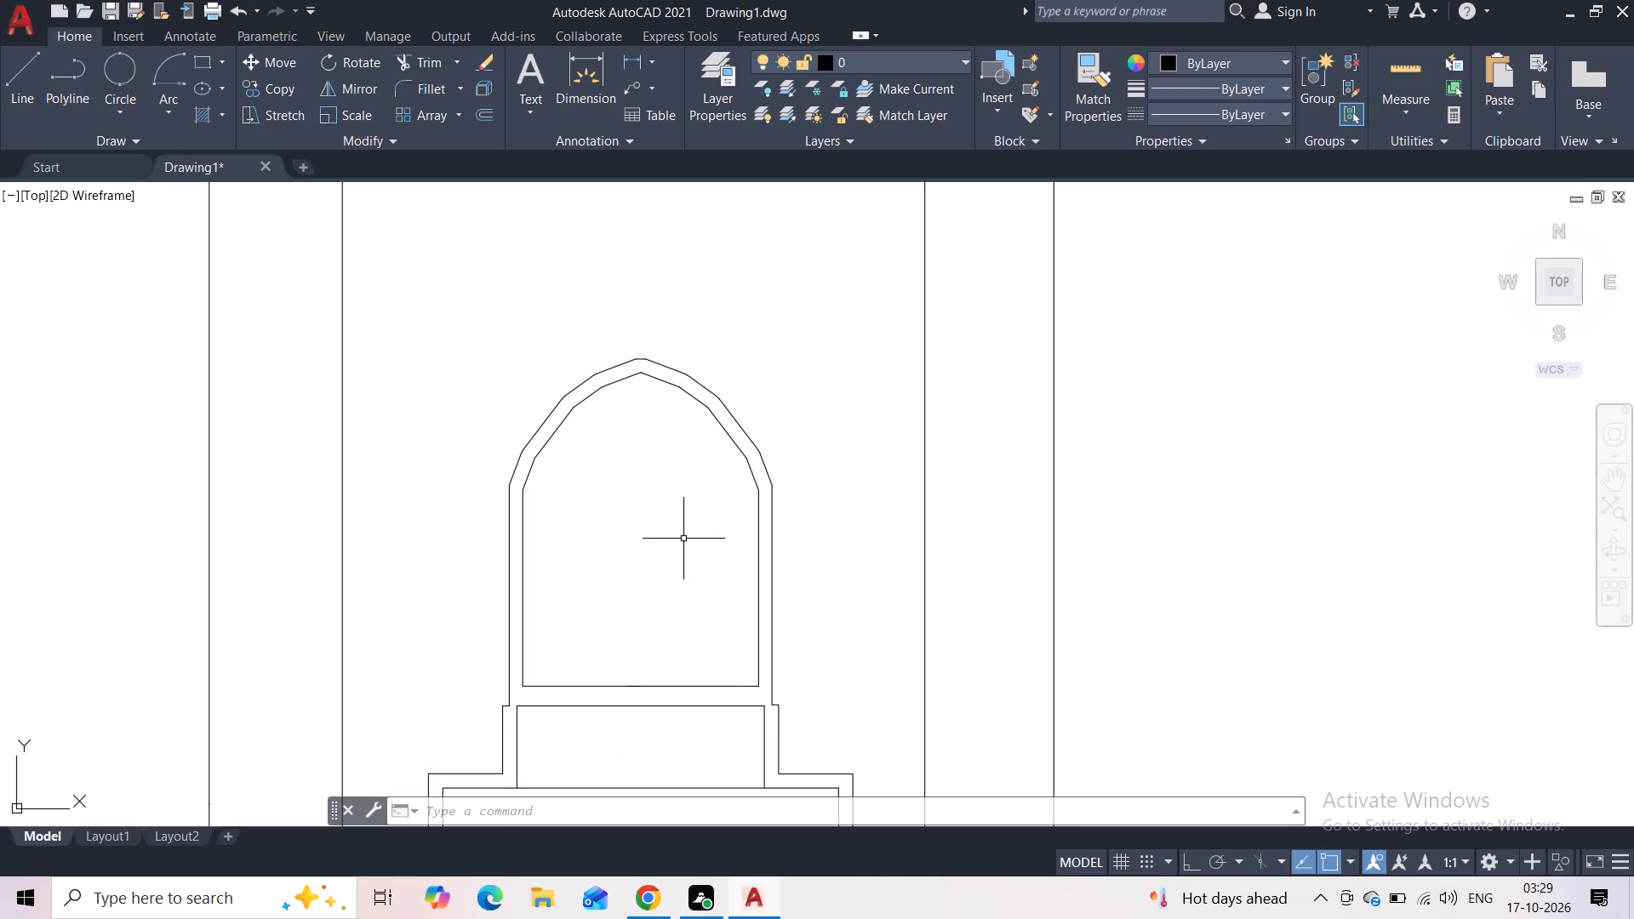
{"action": "scroll", "coordinate": [686, 528], "scroll_direction": "down", "scroll_amount": 3}
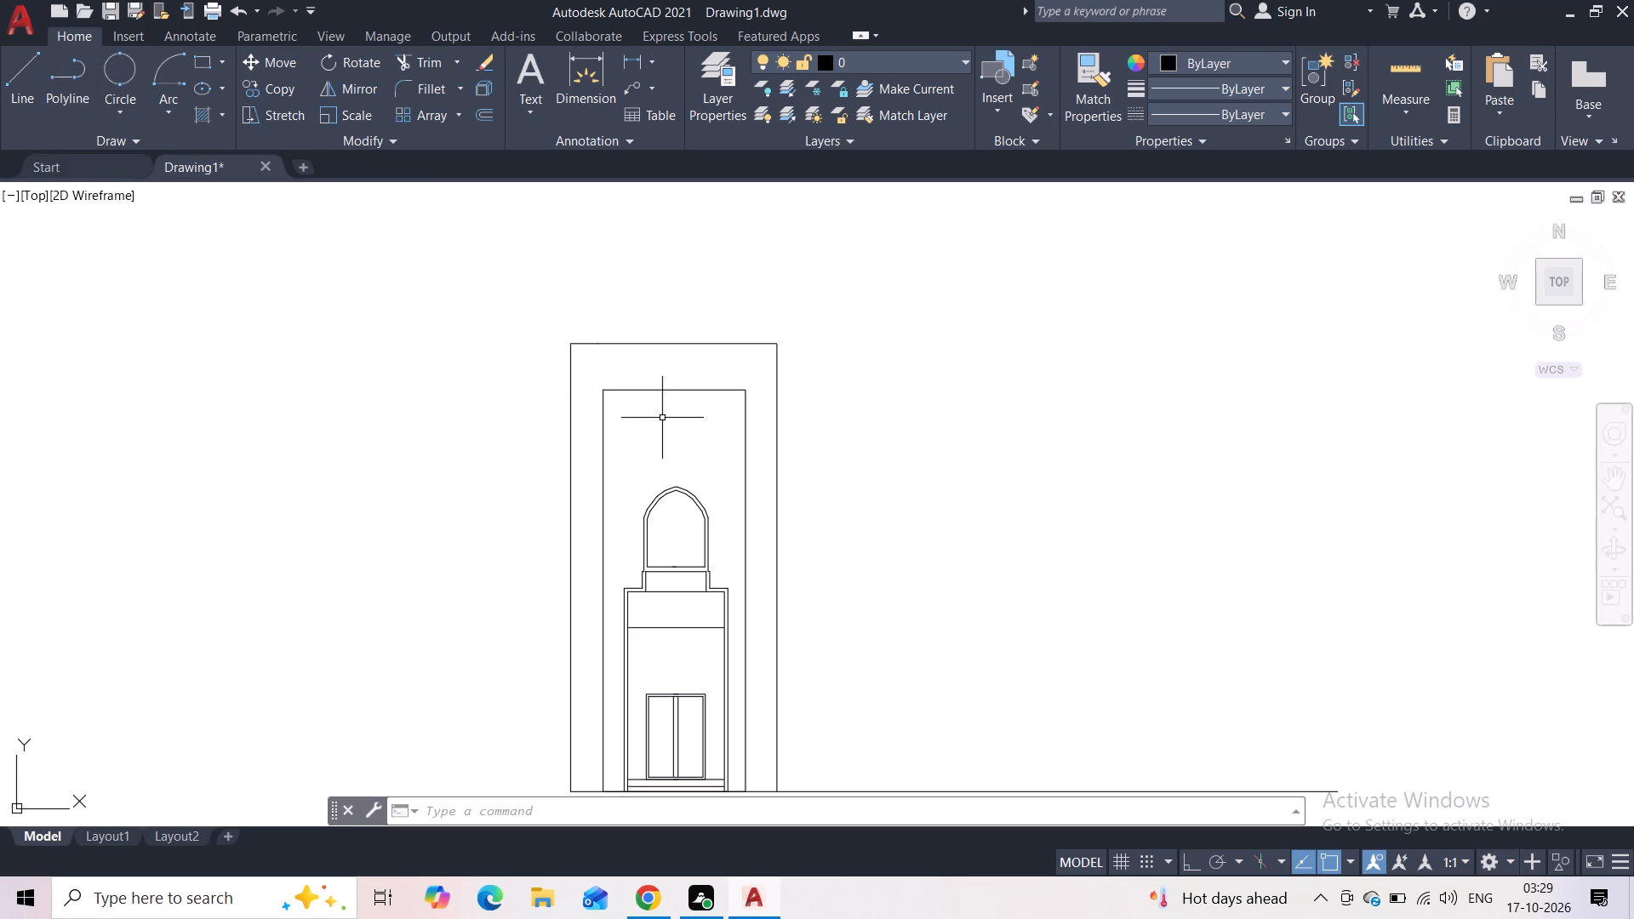
{"action": "scroll", "coordinate": [660, 371], "scroll_direction": "up", "scroll_amount": 2}
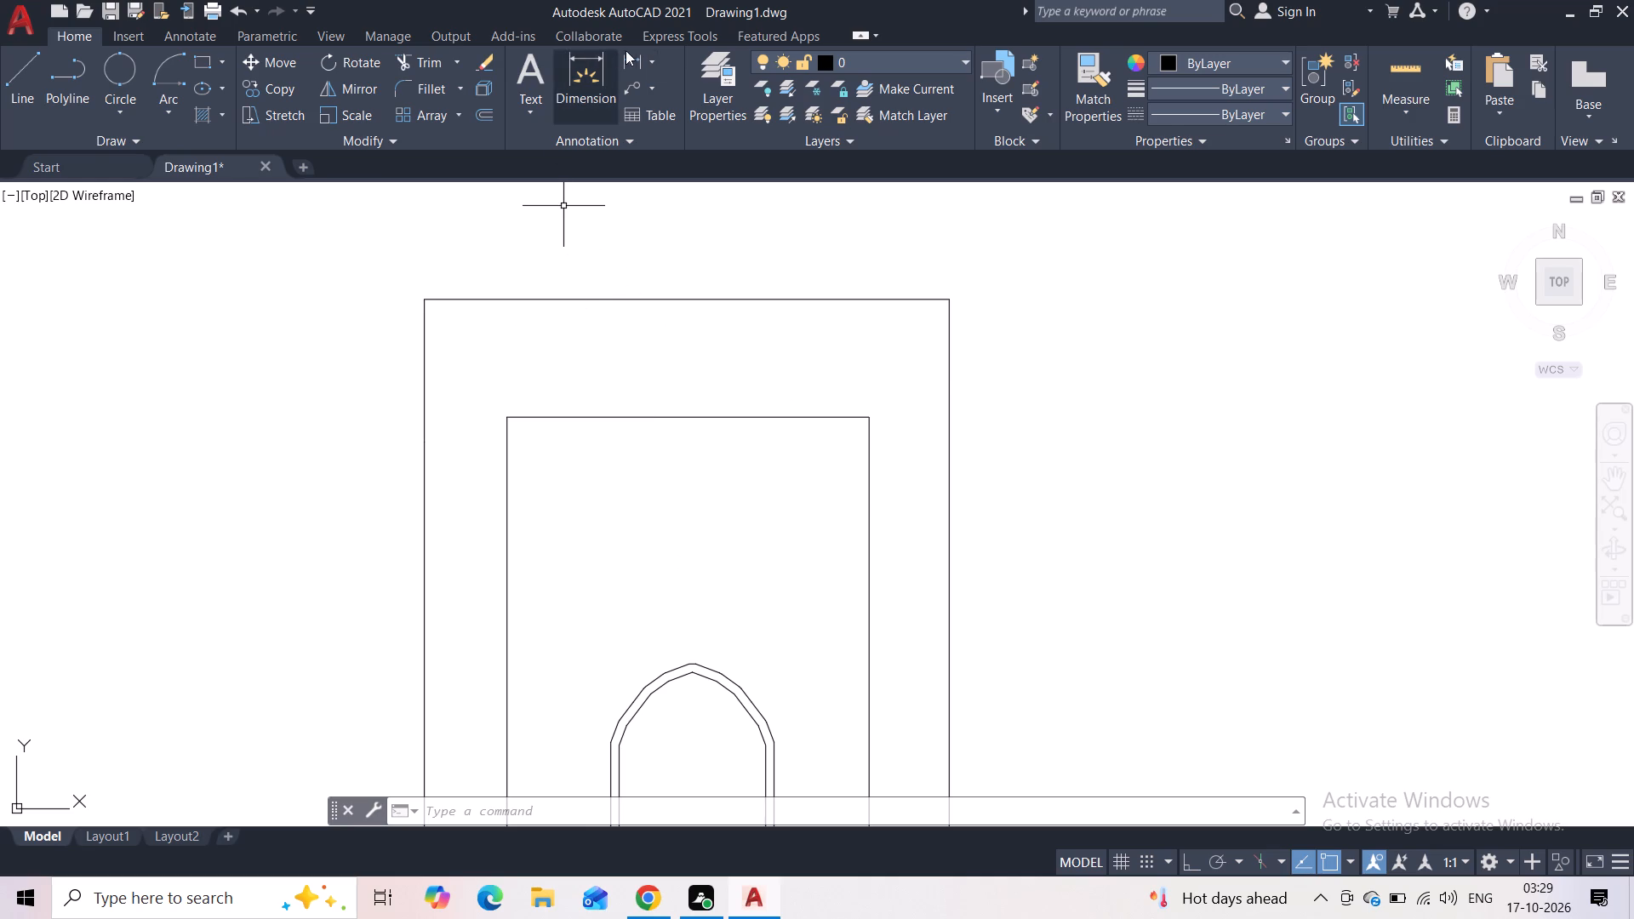
{"action": "left_click", "coordinate": [648, 49]}
{"action": "left_click", "coordinate": [648, 56]}
{"action": "left_click", "coordinate": [648, 134]}
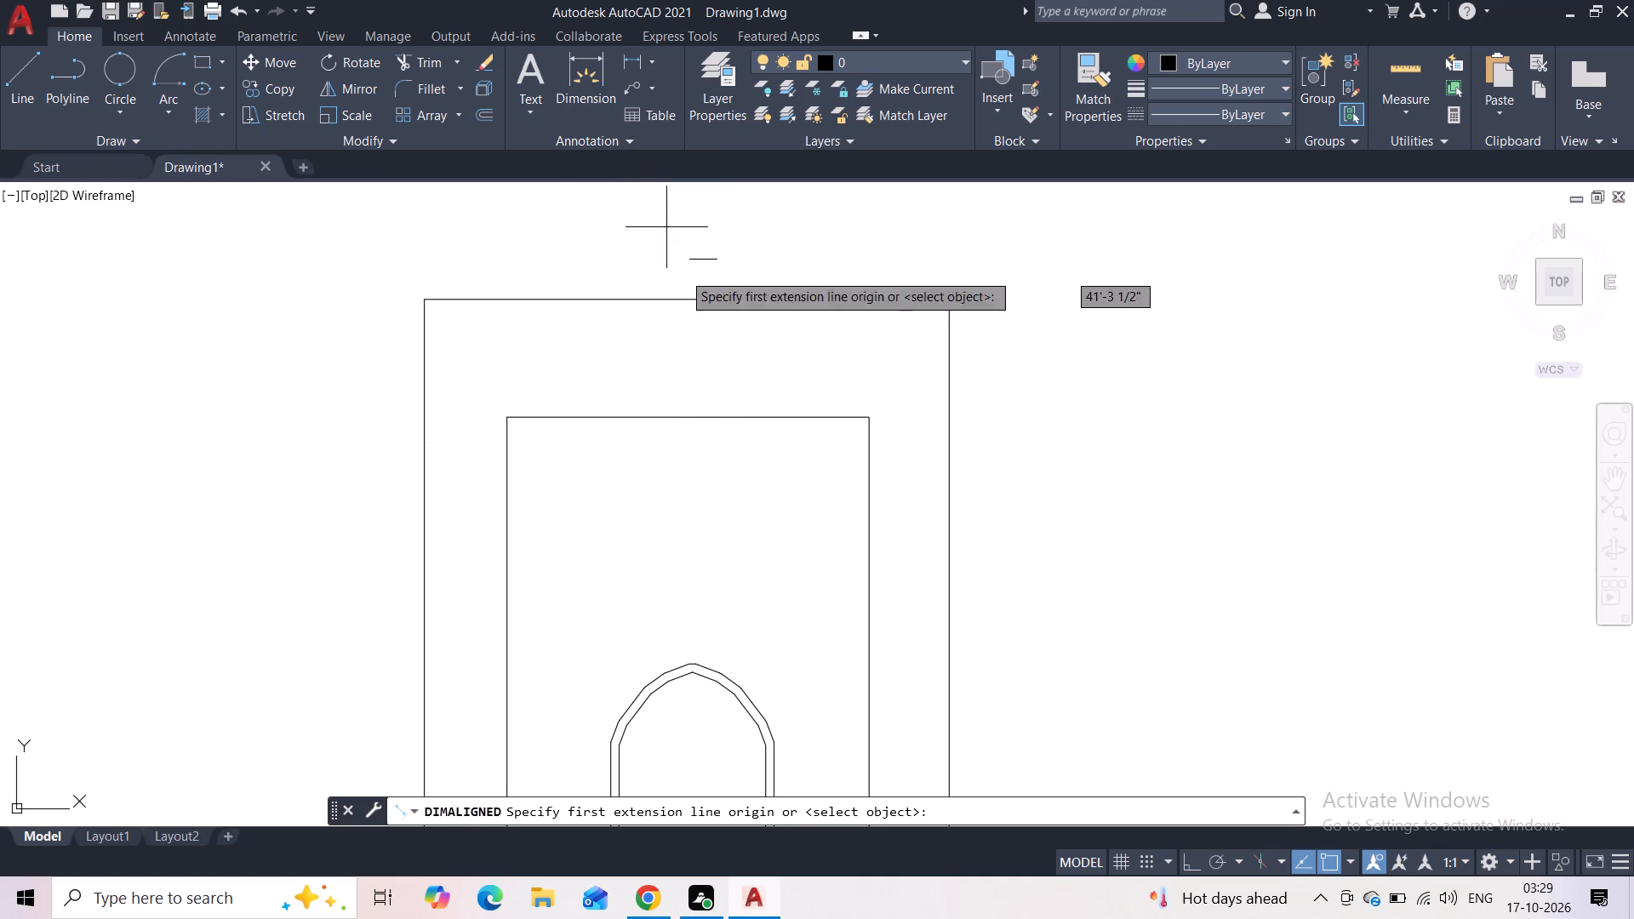
{"action": "left_click", "coordinate": [700, 299]}
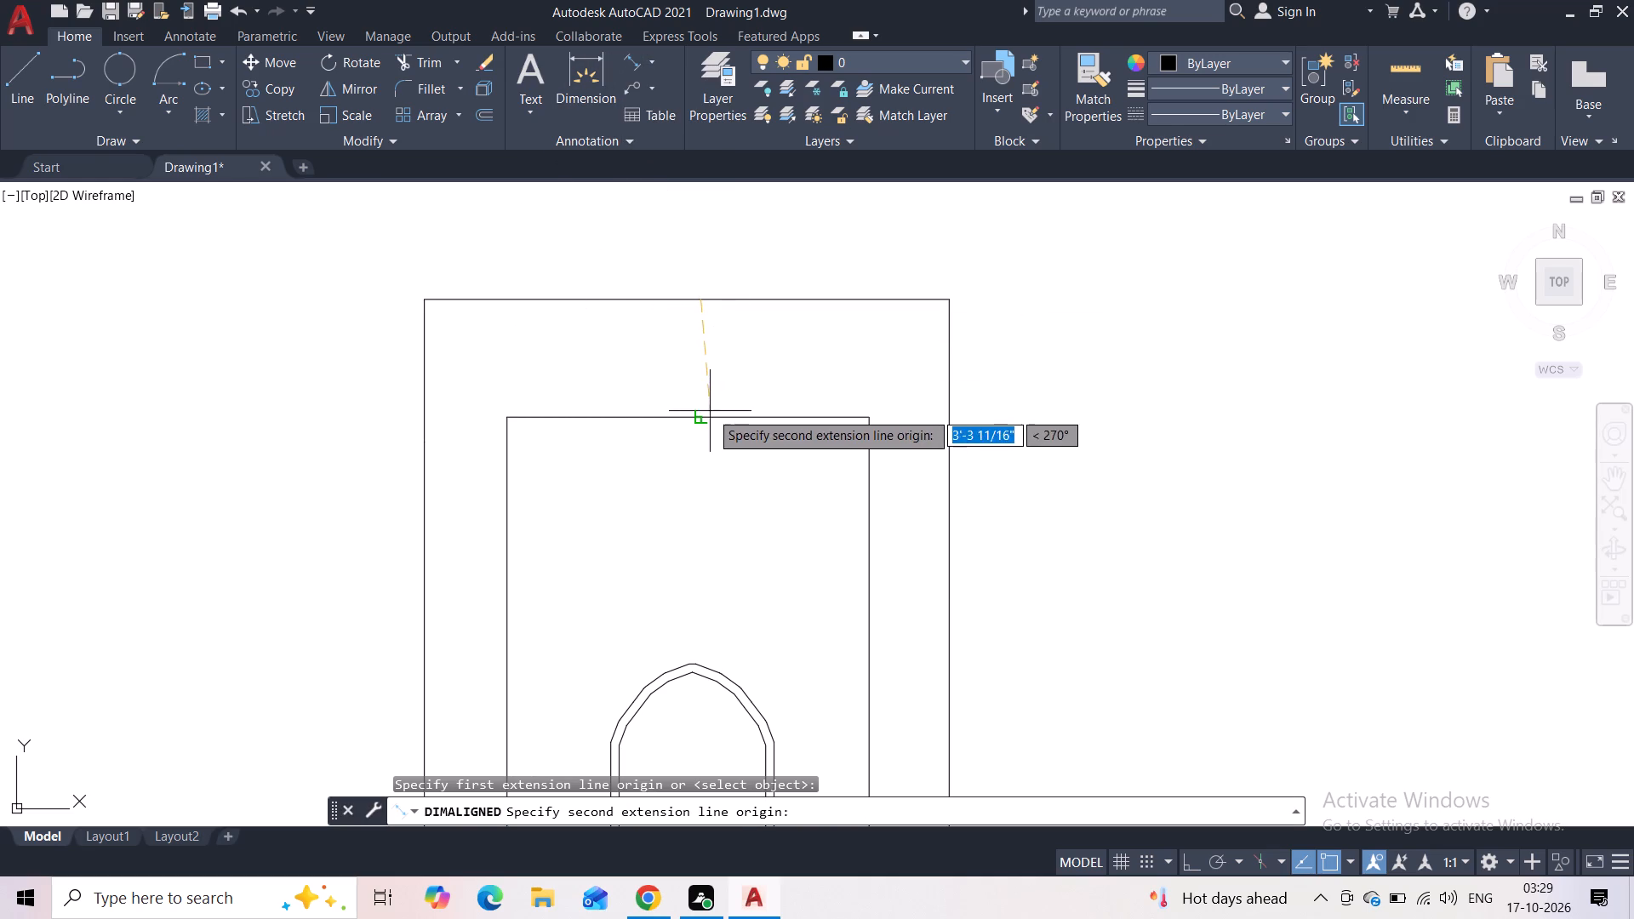
{"action": "left_click", "coordinate": [705, 415]}
{"action": "scroll", "coordinate": [713, 377], "scroll_direction": "up", "scroll_amount": 3}
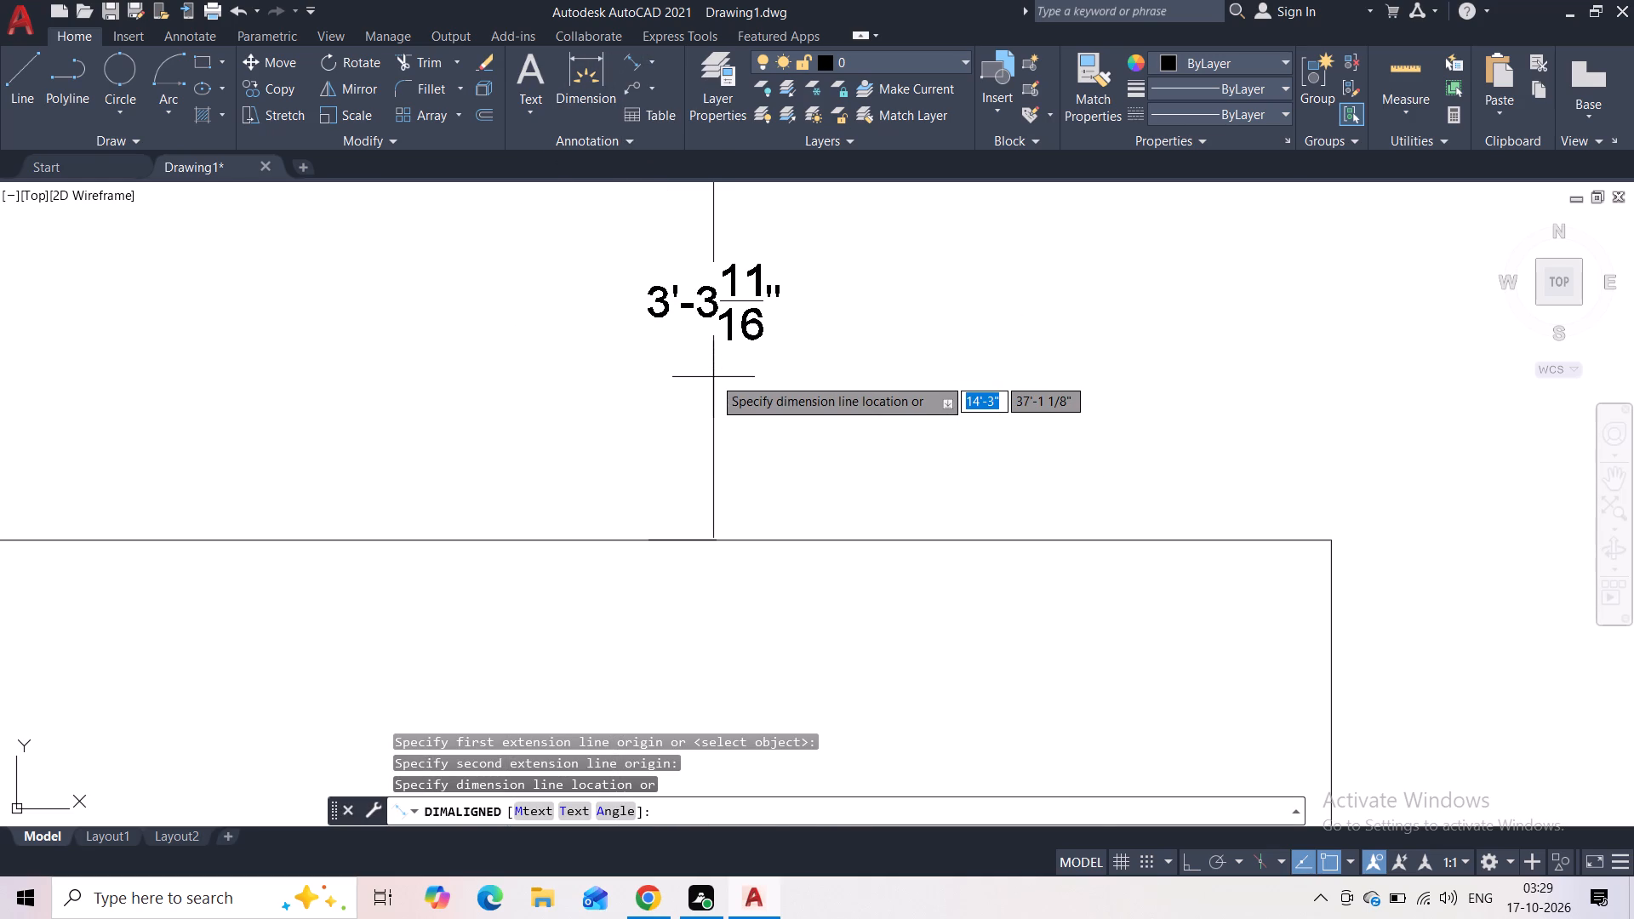
{"action": "key", "text": "Escape"}
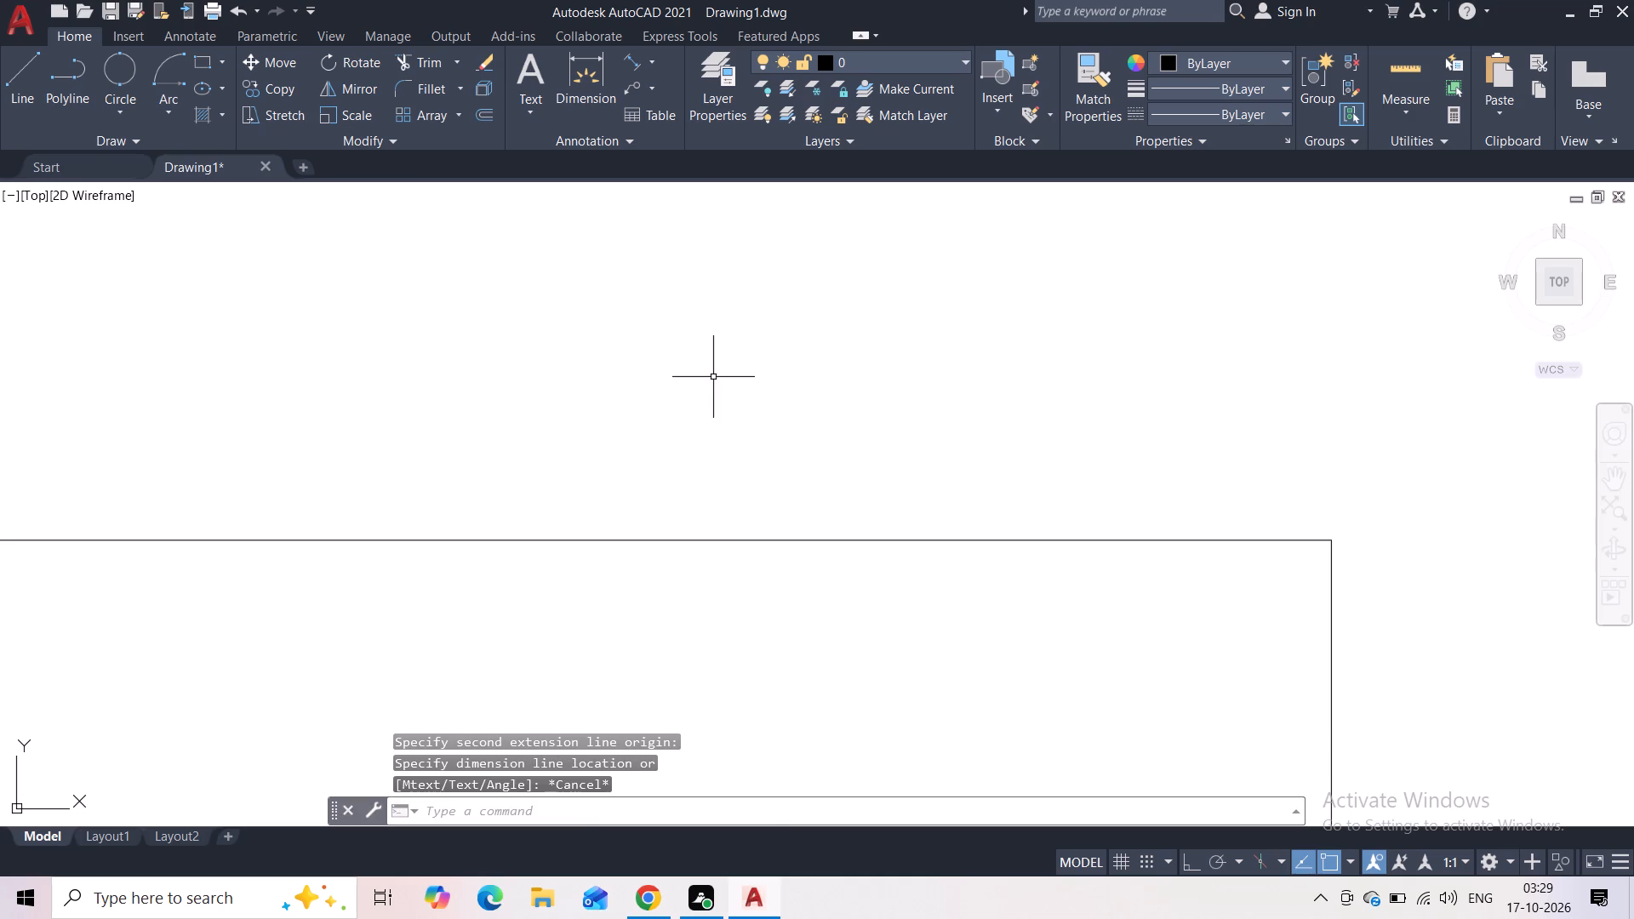
Measure the horizontal gap between the left sides of the outer and inner tall rectangles with an aligned dimension, without placing it.
{"action": "scroll", "coordinate": [713, 377], "scroll_direction": "down", "scroll_amount": 4}
{"action": "key", "text": "space"}
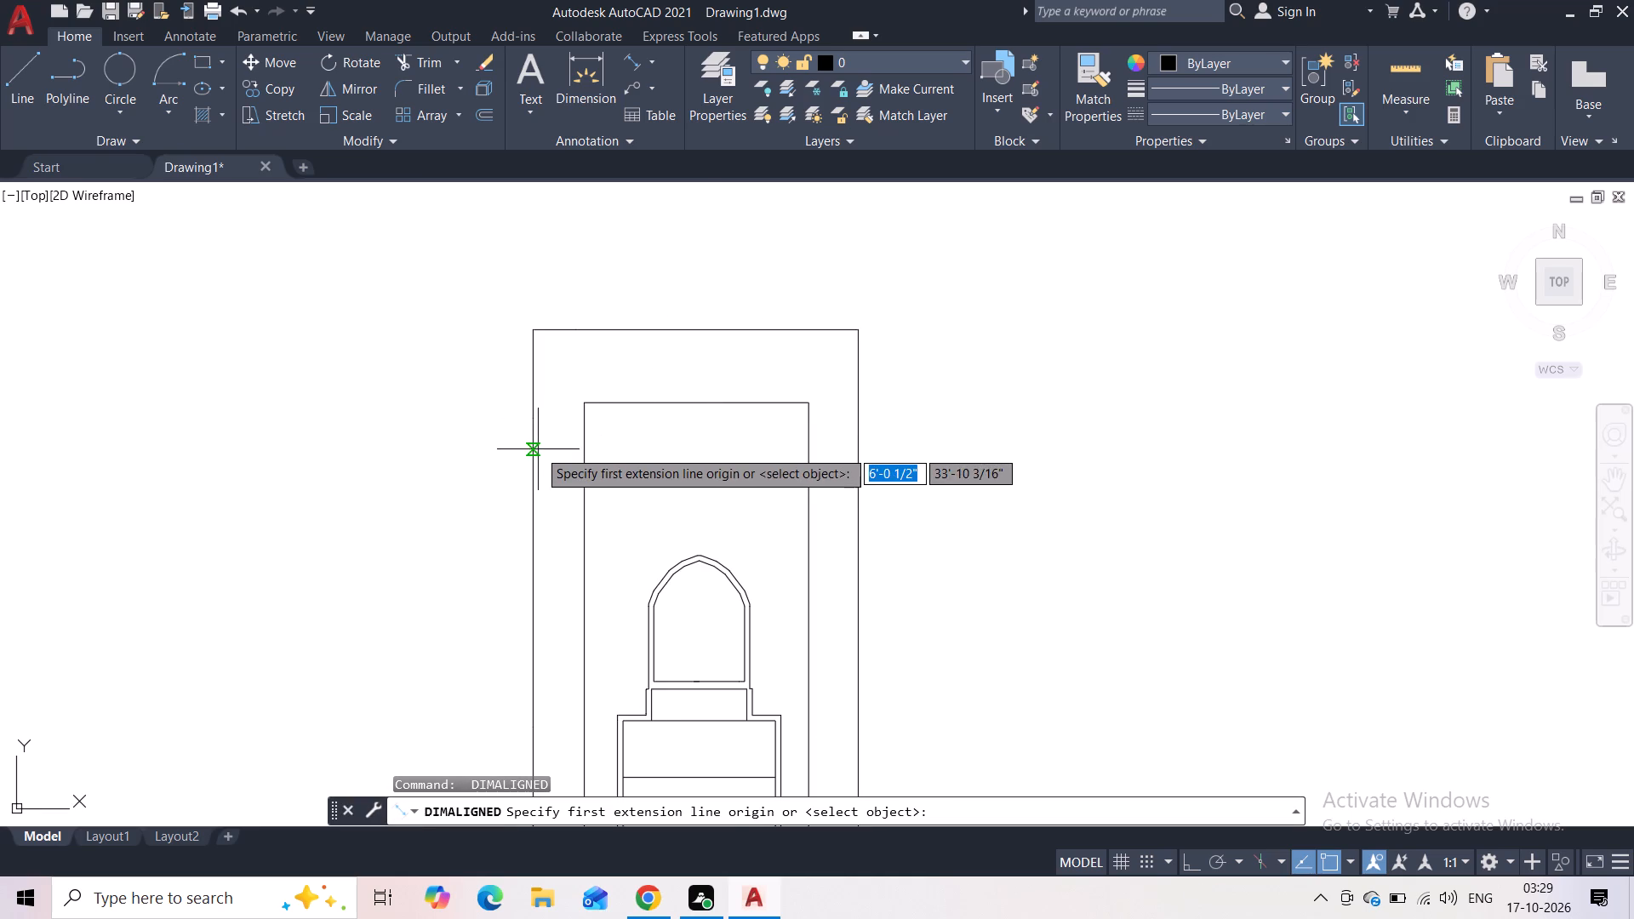
{"action": "left_click", "coordinate": [531, 451]}
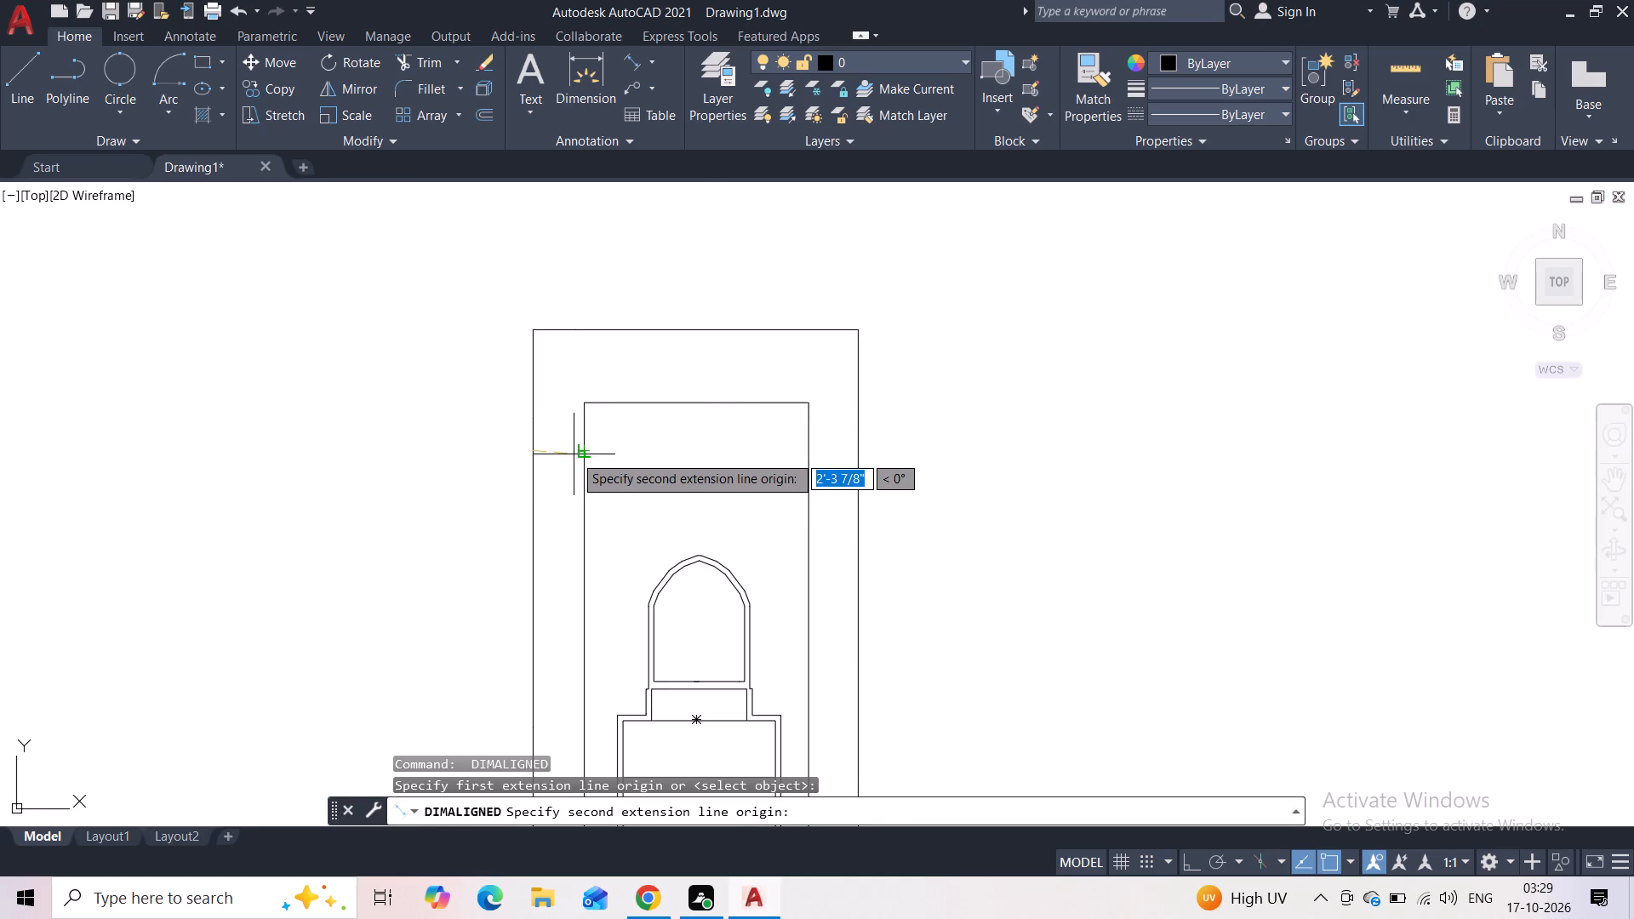
{"action": "left_click", "coordinate": [580, 447]}
{"action": "scroll", "coordinate": [580, 438], "scroll_direction": "up", "scroll_amount": 3}
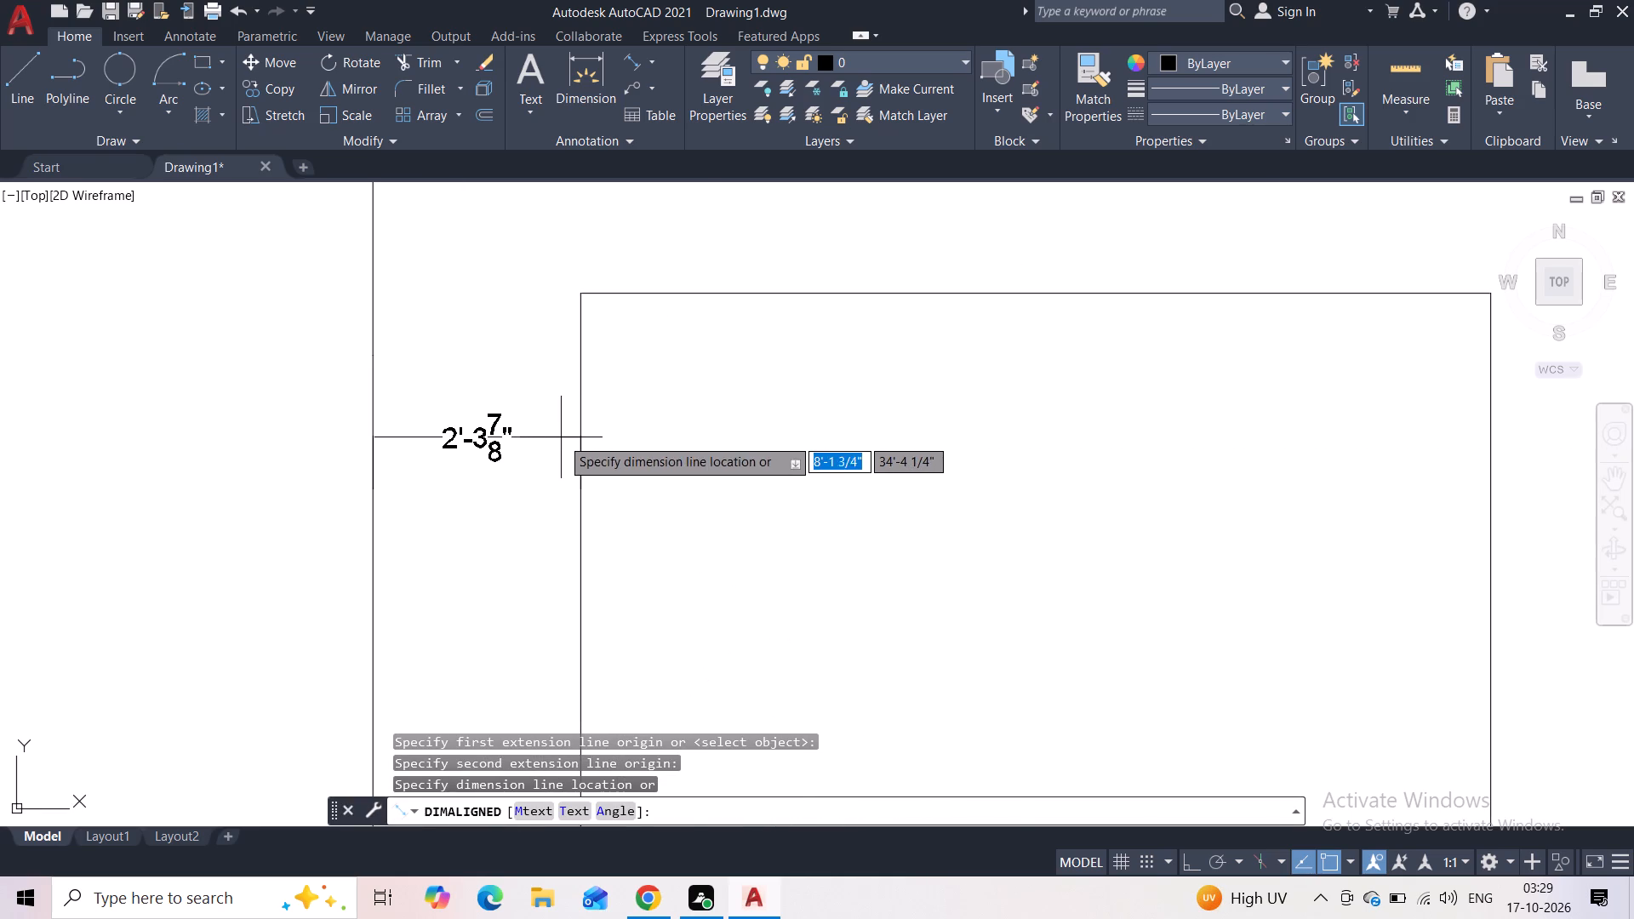
{"action": "key", "text": "Escape"}
Join the two collinear lines forming the outer rectangle's top edge into a single line.
{"action": "scroll", "coordinate": [561, 437], "scroll_direction": "down", "scroll_amount": 3}
{"action": "left_click", "coordinate": [623, 331]}
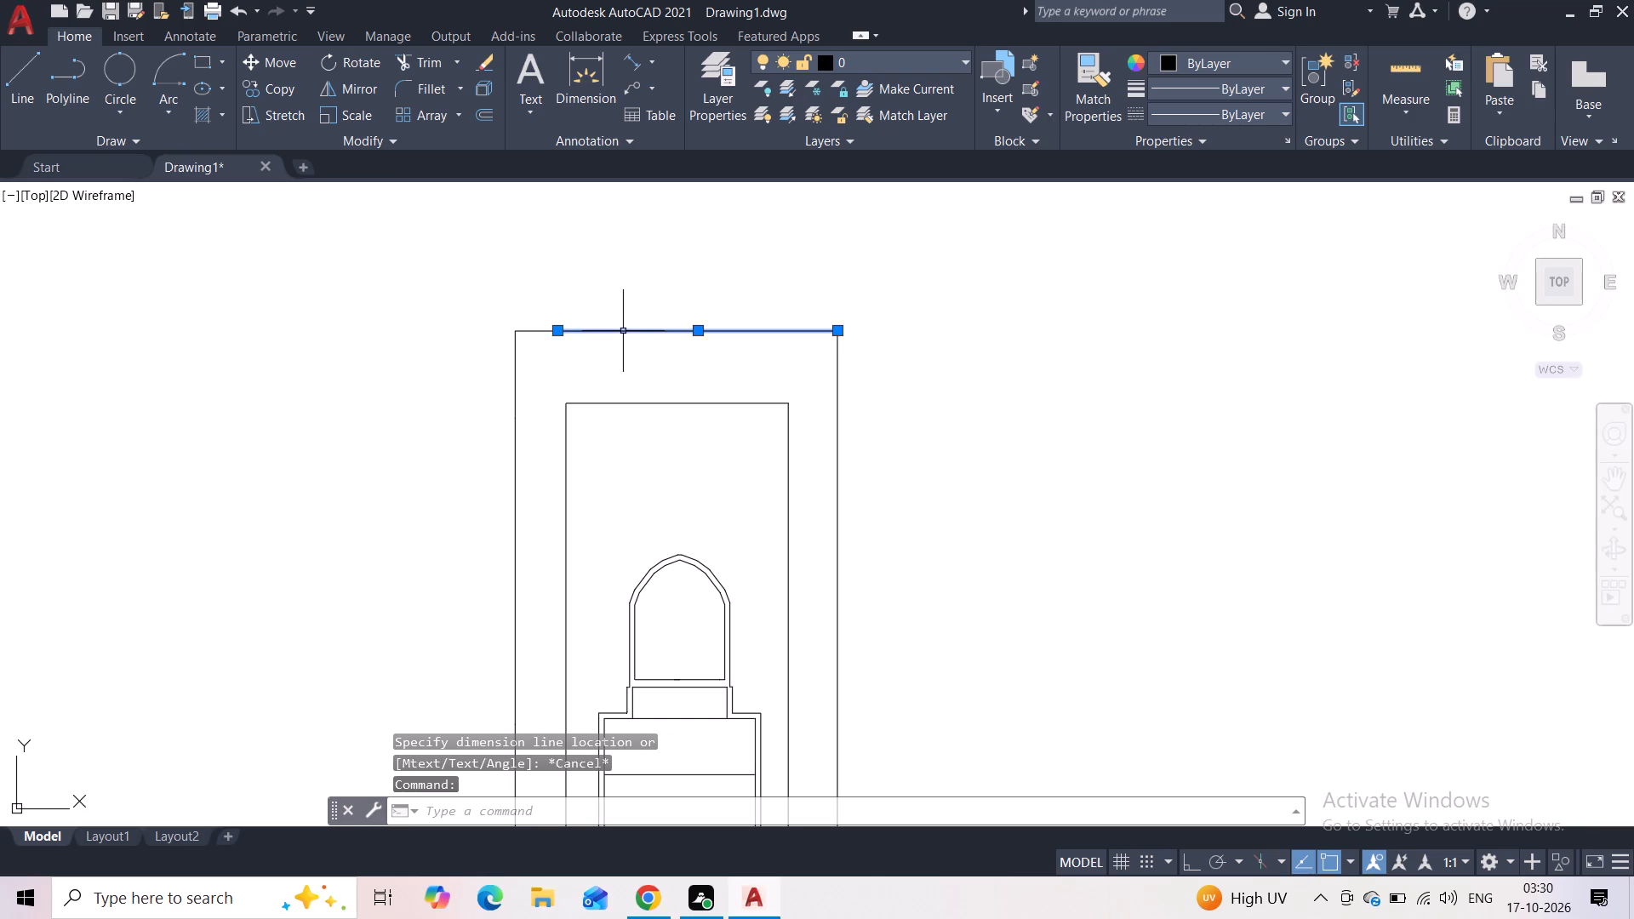
{"action": "left_click", "coordinate": [520, 334]}
{"action": "double_click", "coordinate": [527, 328]}
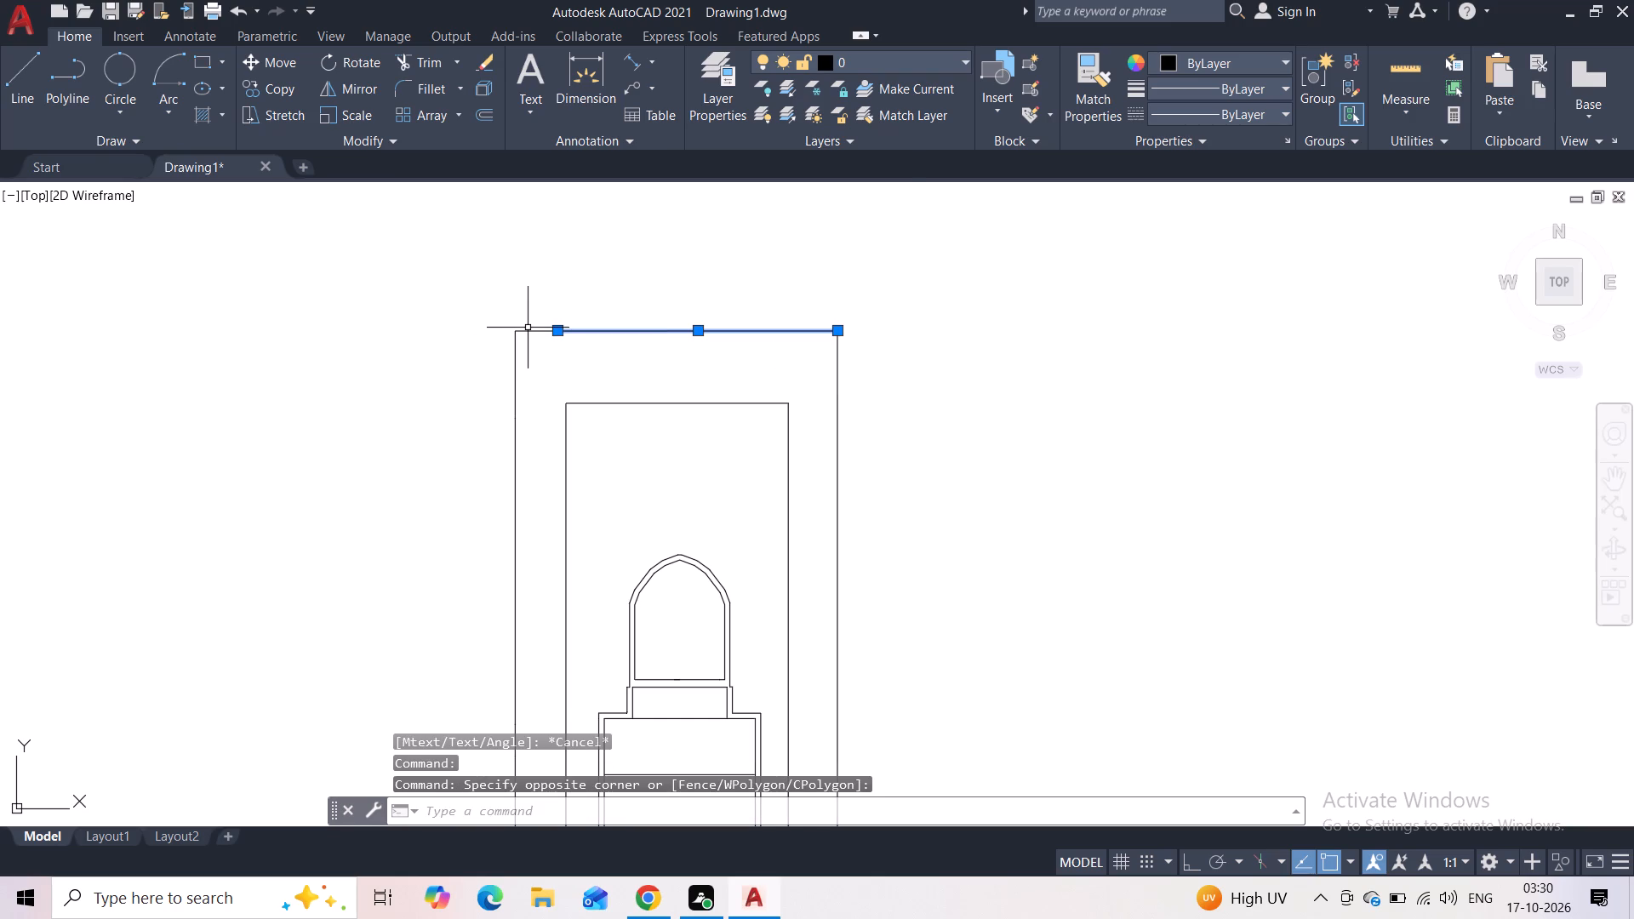
{"action": "left_click", "coordinate": [528, 333]}
{"action": "key", "text": "Escape"}
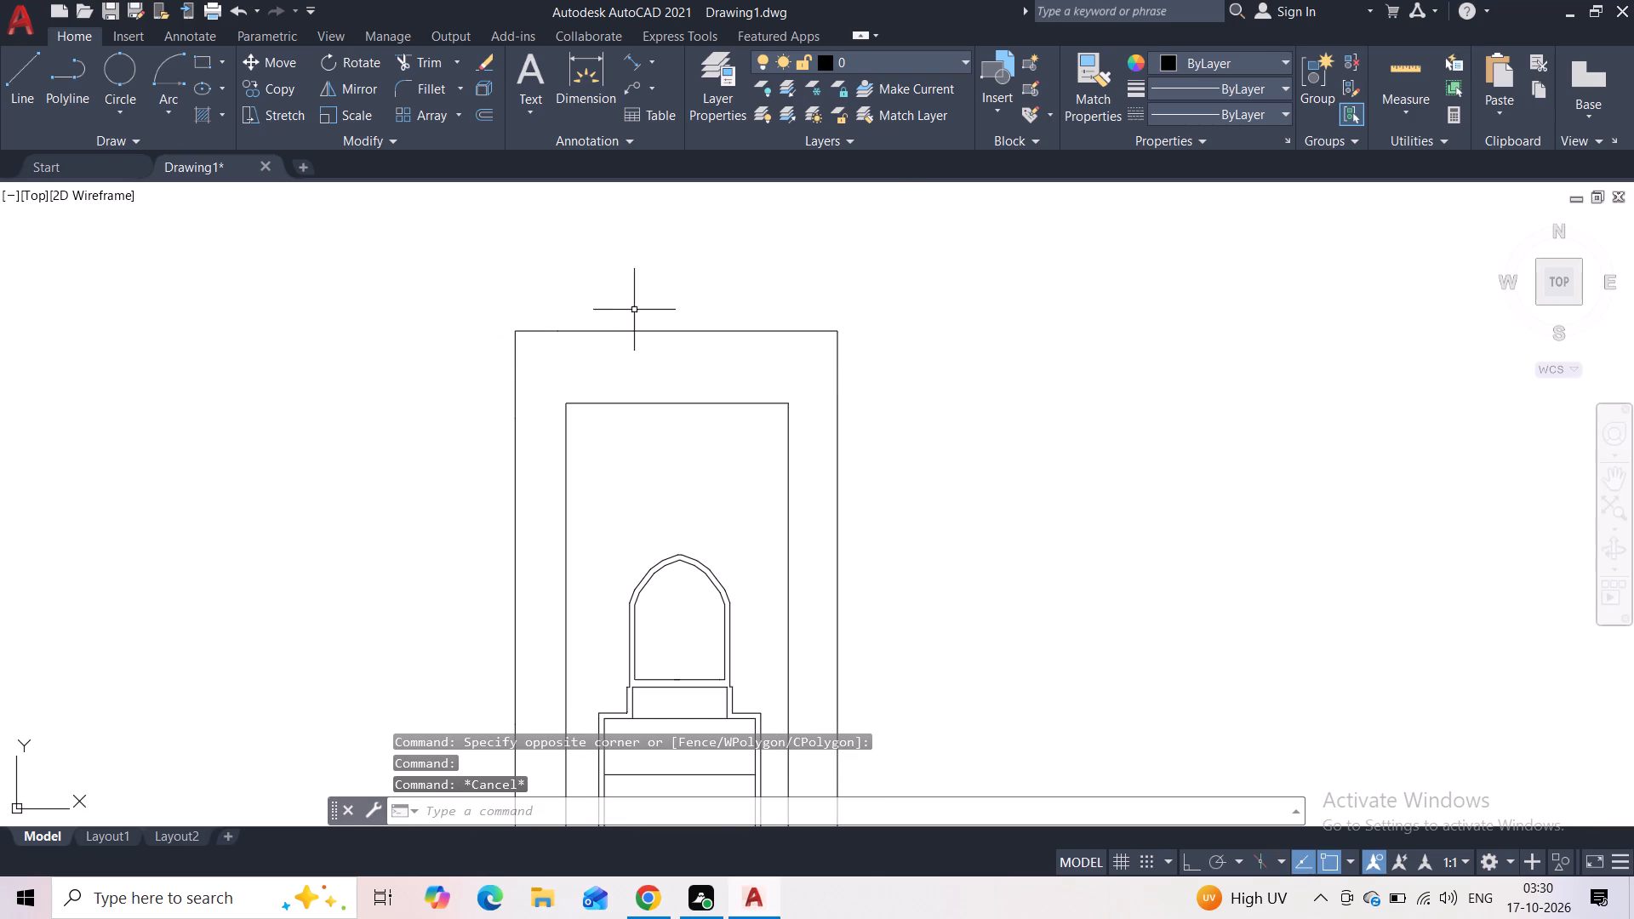
{"action": "left_click", "coordinate": [671, 292]}
{"action": "left_click", "coordinate": [538, 355]}
{"action": "key", "text": "j"}
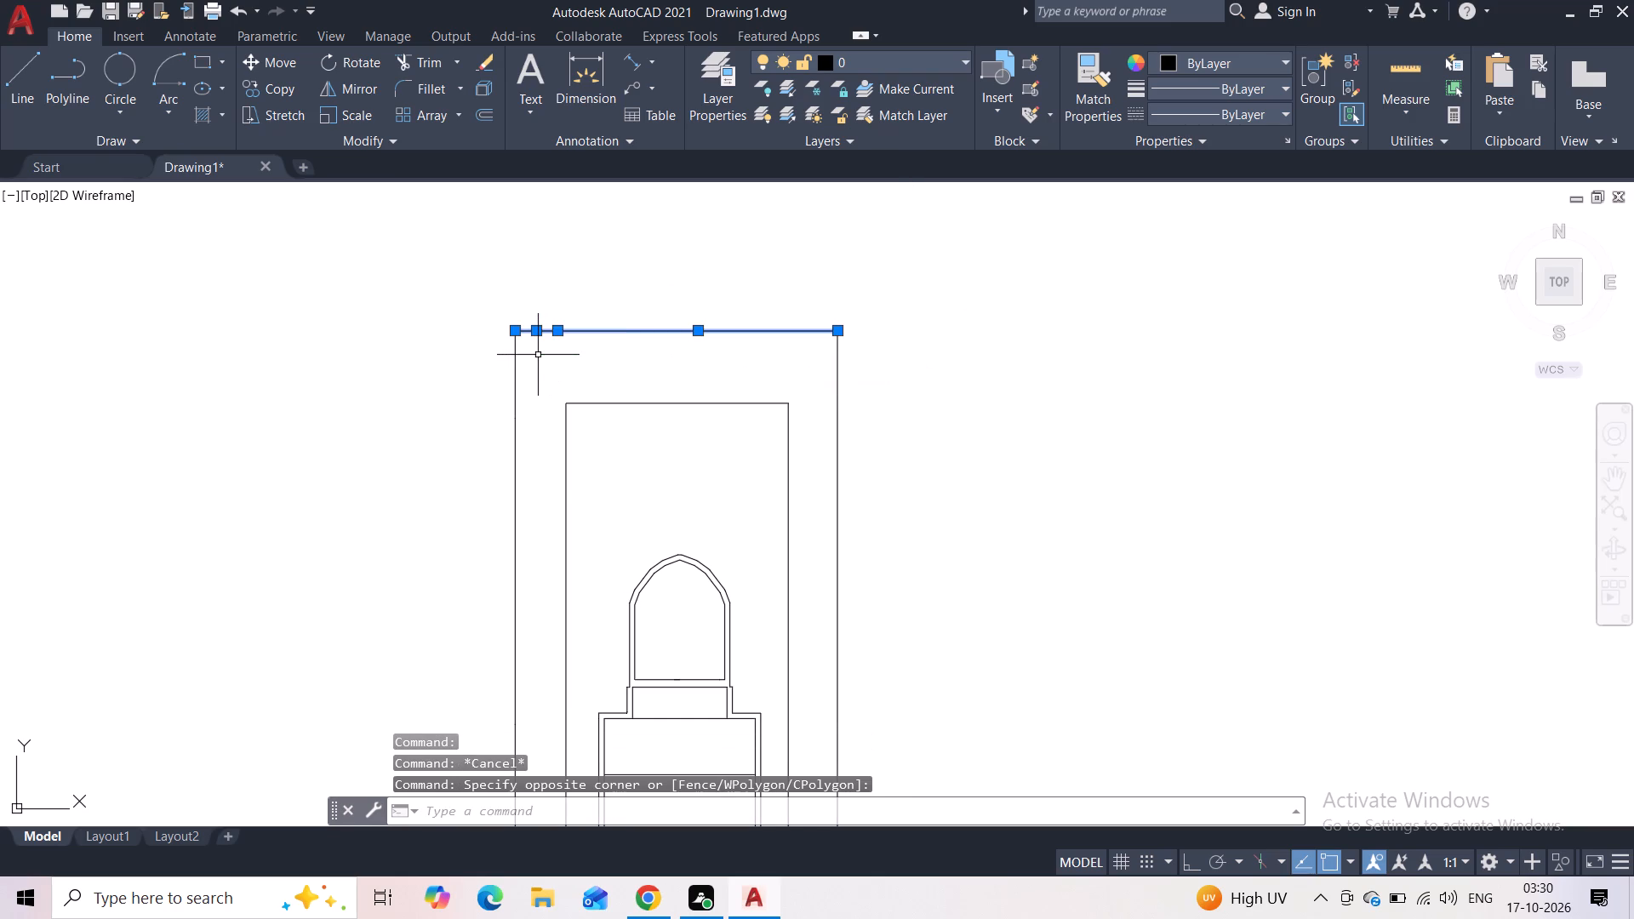
{"action": "key", "text": "Return"}
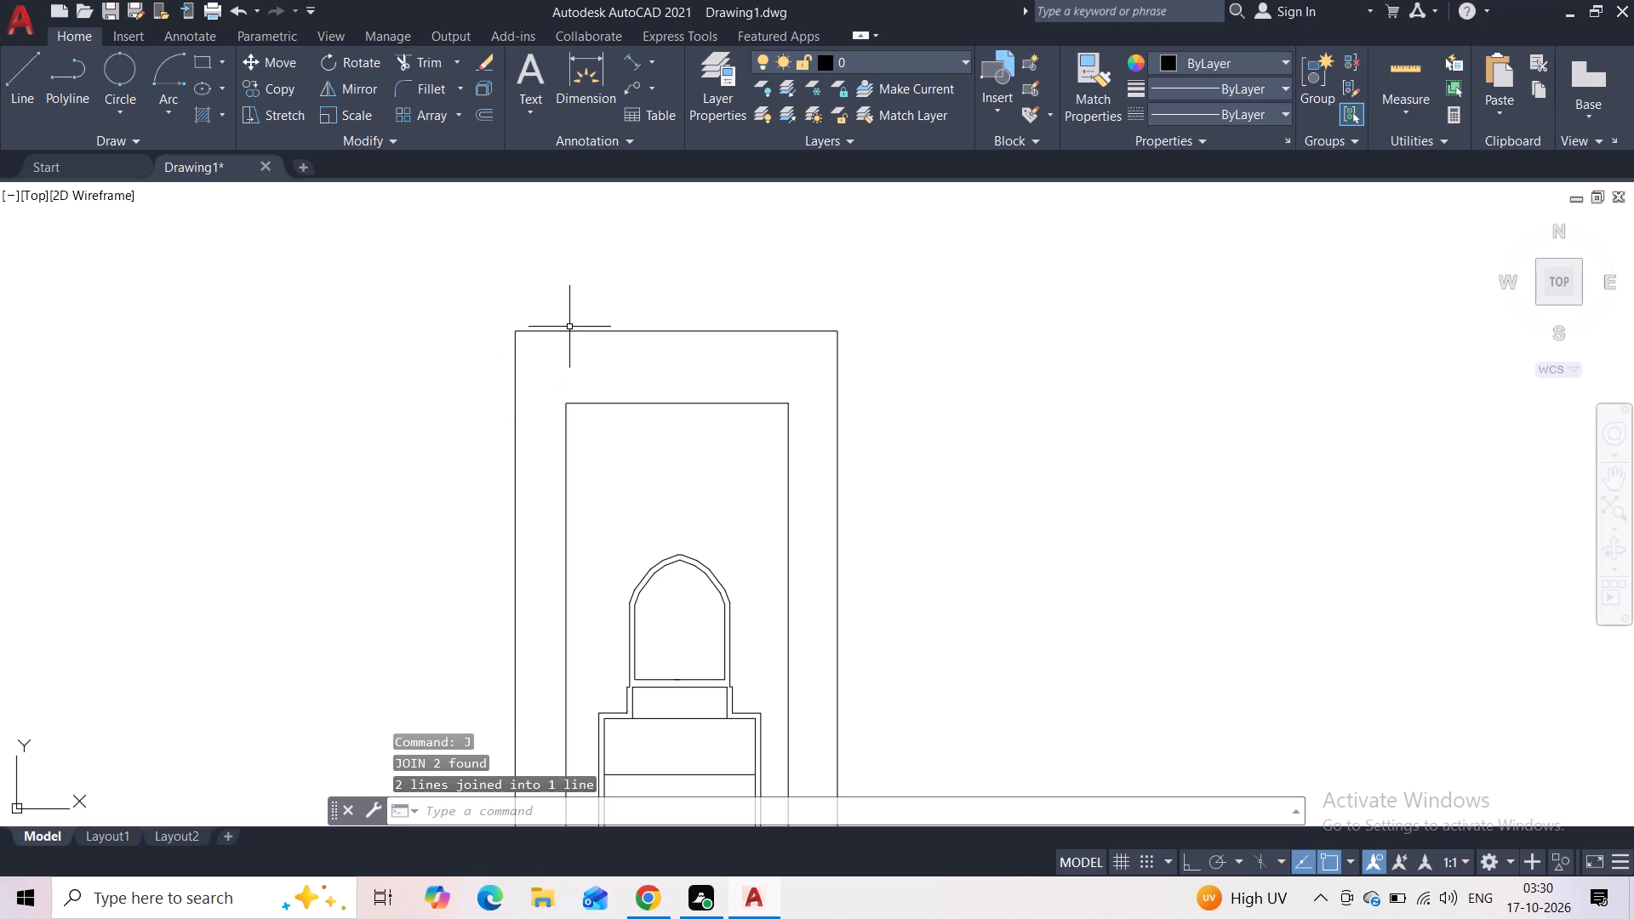
Move the outer rectangle's top edge straight up by about 4'-1".
{"action": "left_click", "coordinate": [569, 331]}
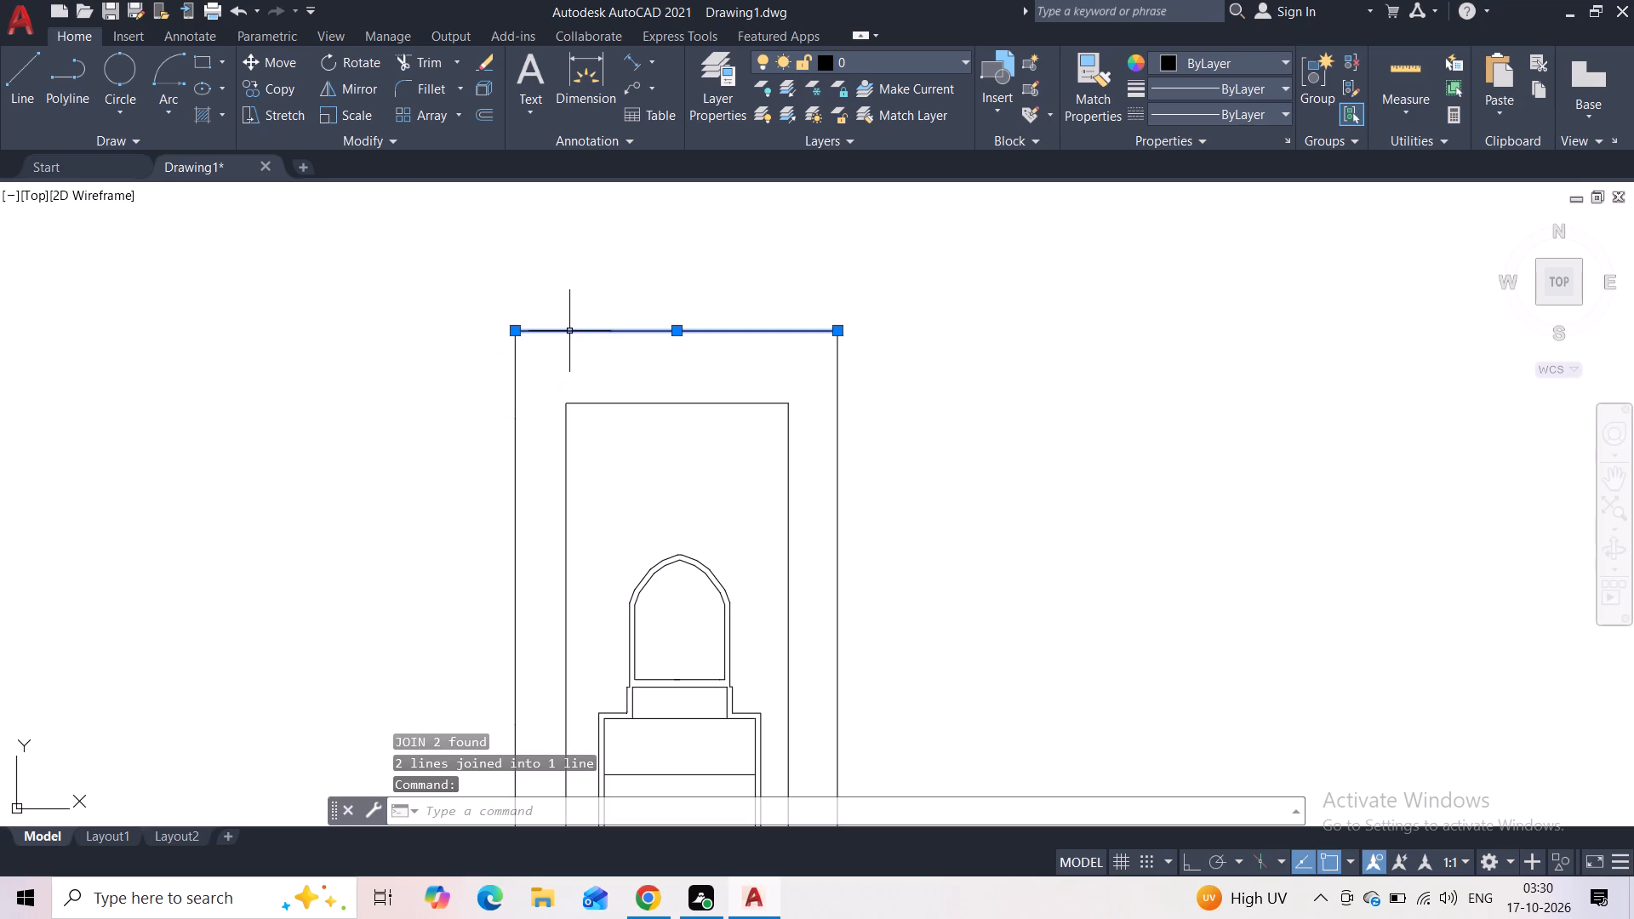
{"action": "left_click", "coordinate": [680, 330]}
{"action": "left_click", "coordinate": [677, 241]}
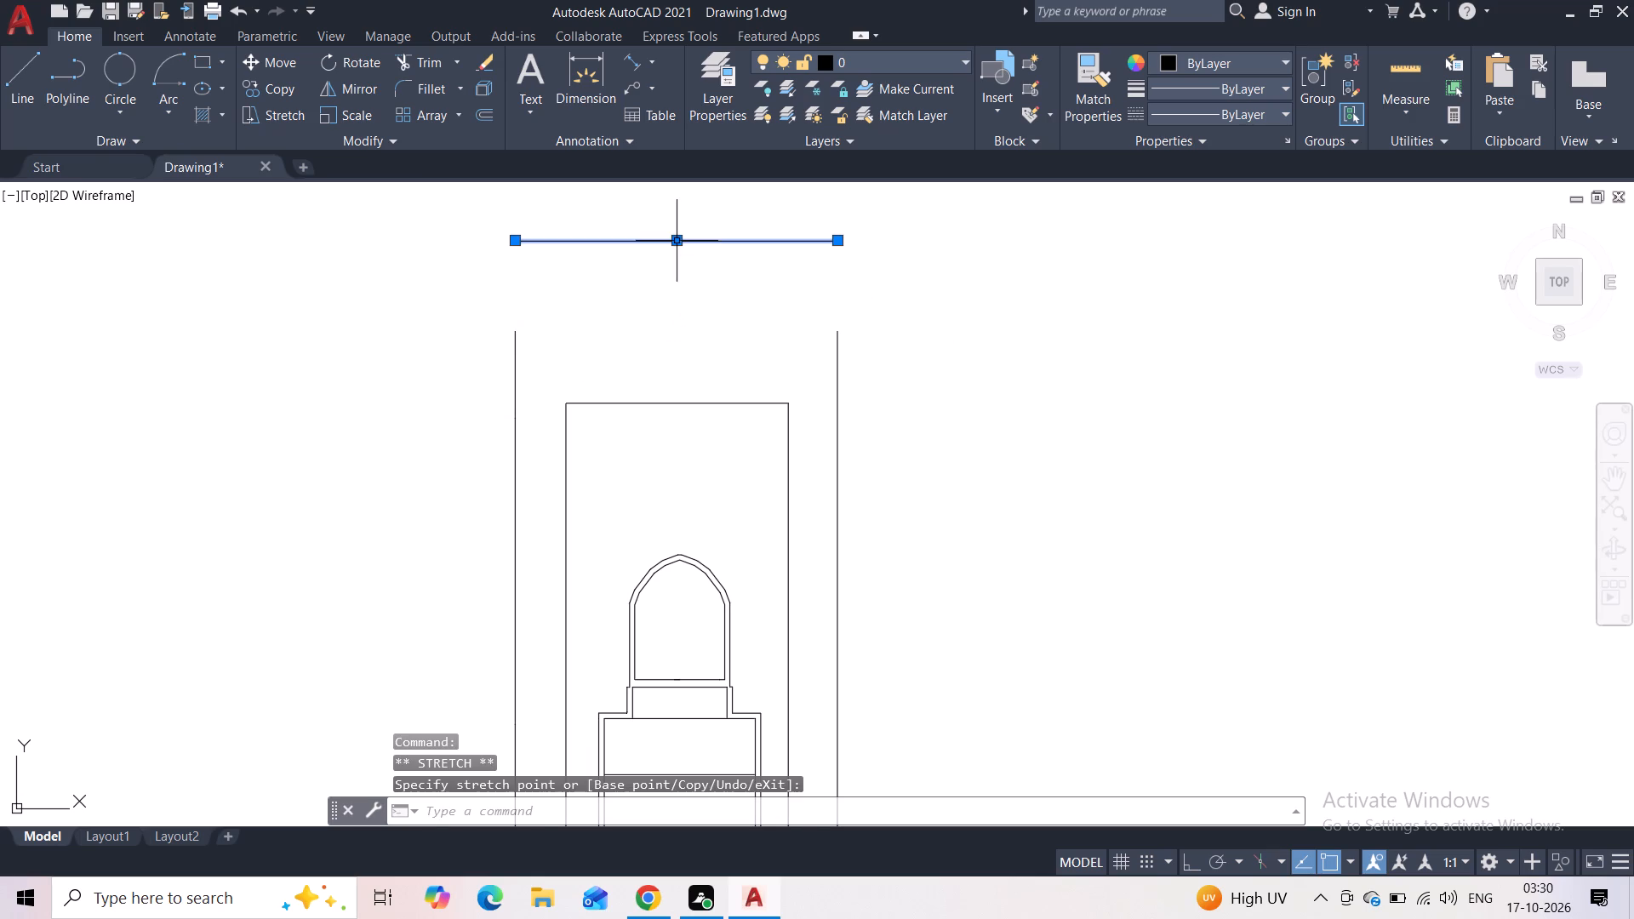
Draw a vertical line from the left end of the raised top edge down to the outer rectangle's left side.
{"action": "left_click", "coordinate": [25, 70]}
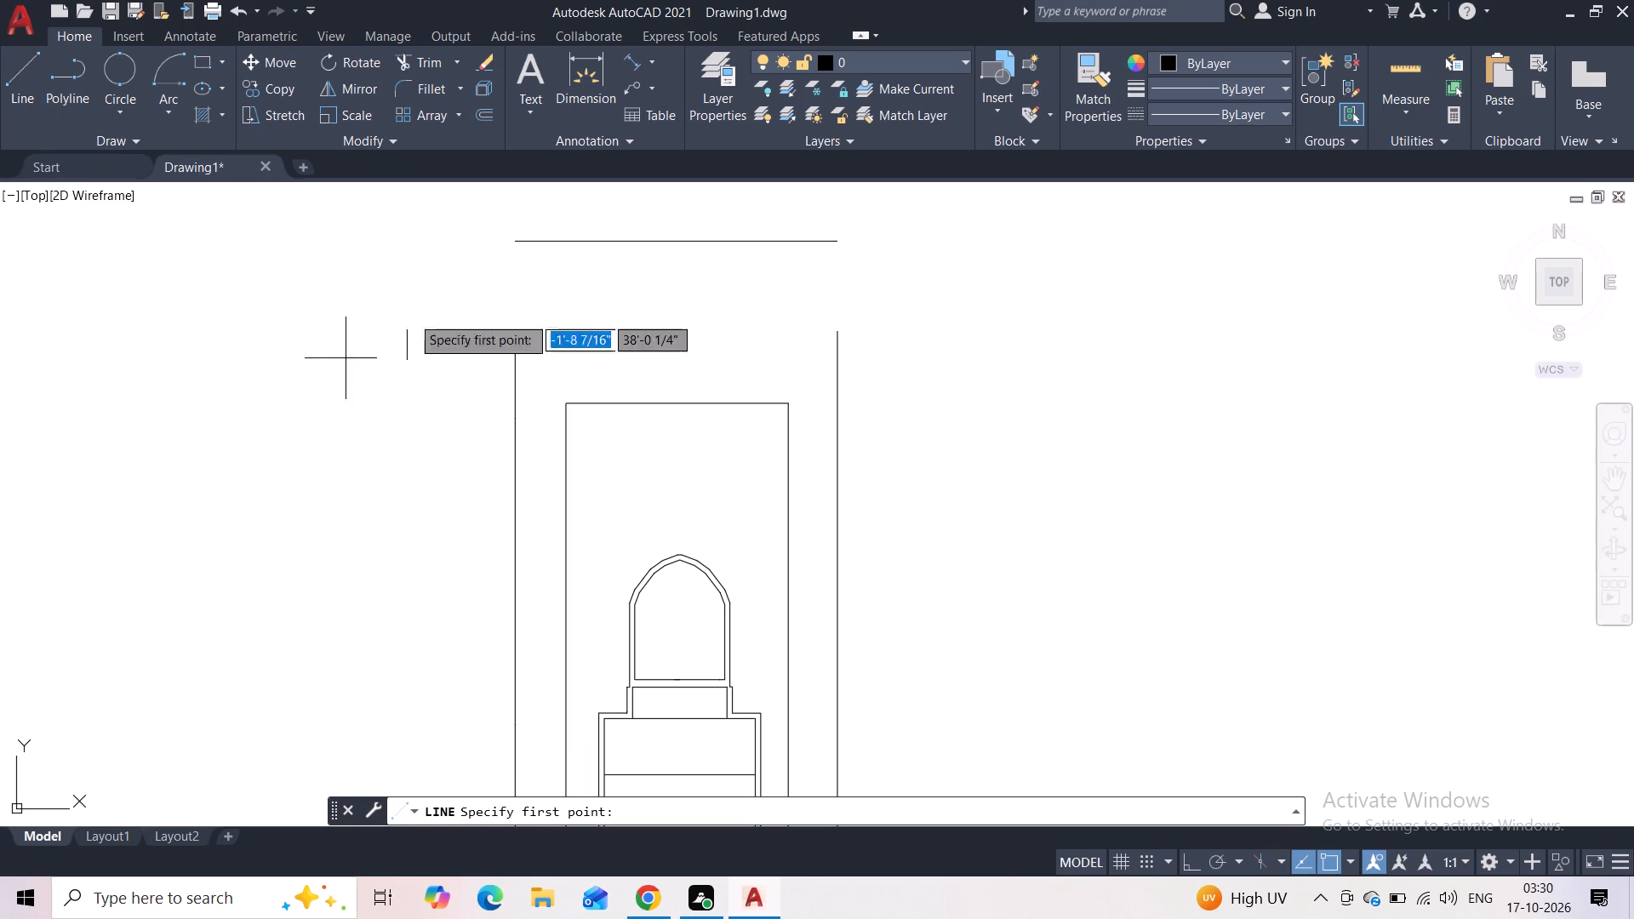
{"action": "left_click", "coordinate": [522, 238]}
{"action": "left_click", "coordinate": [517, 343]}
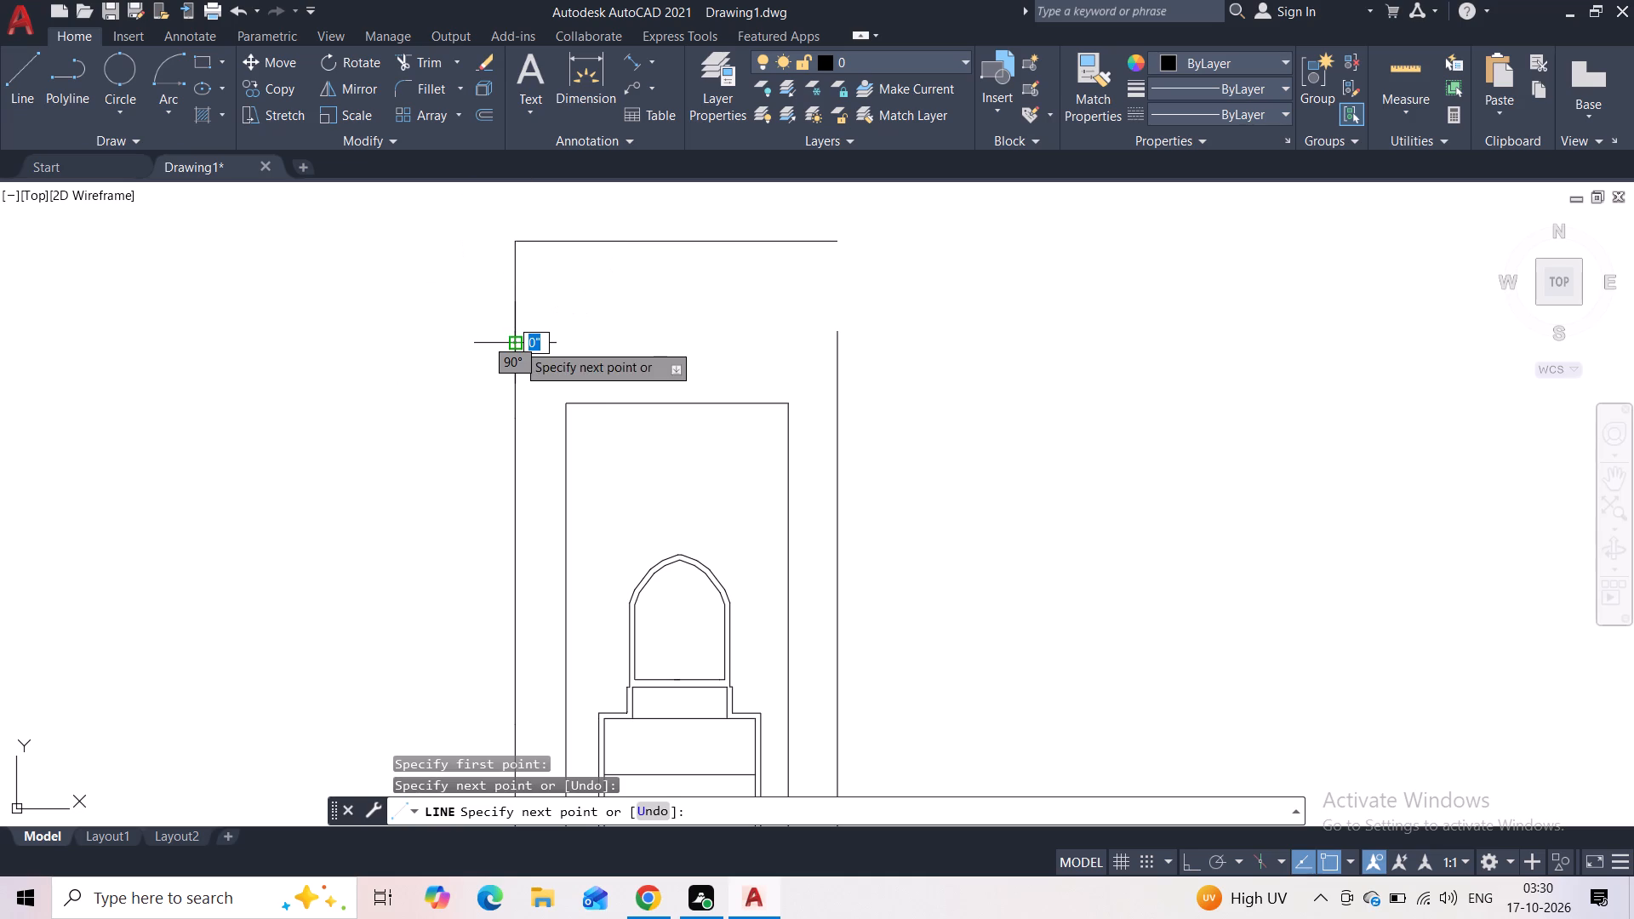
{"action": "key", "text": "Escape"}
{"action": "left_click", "coordinate": [521, 323]}
{"action": "left_click", "coordinate": [488, 351]}
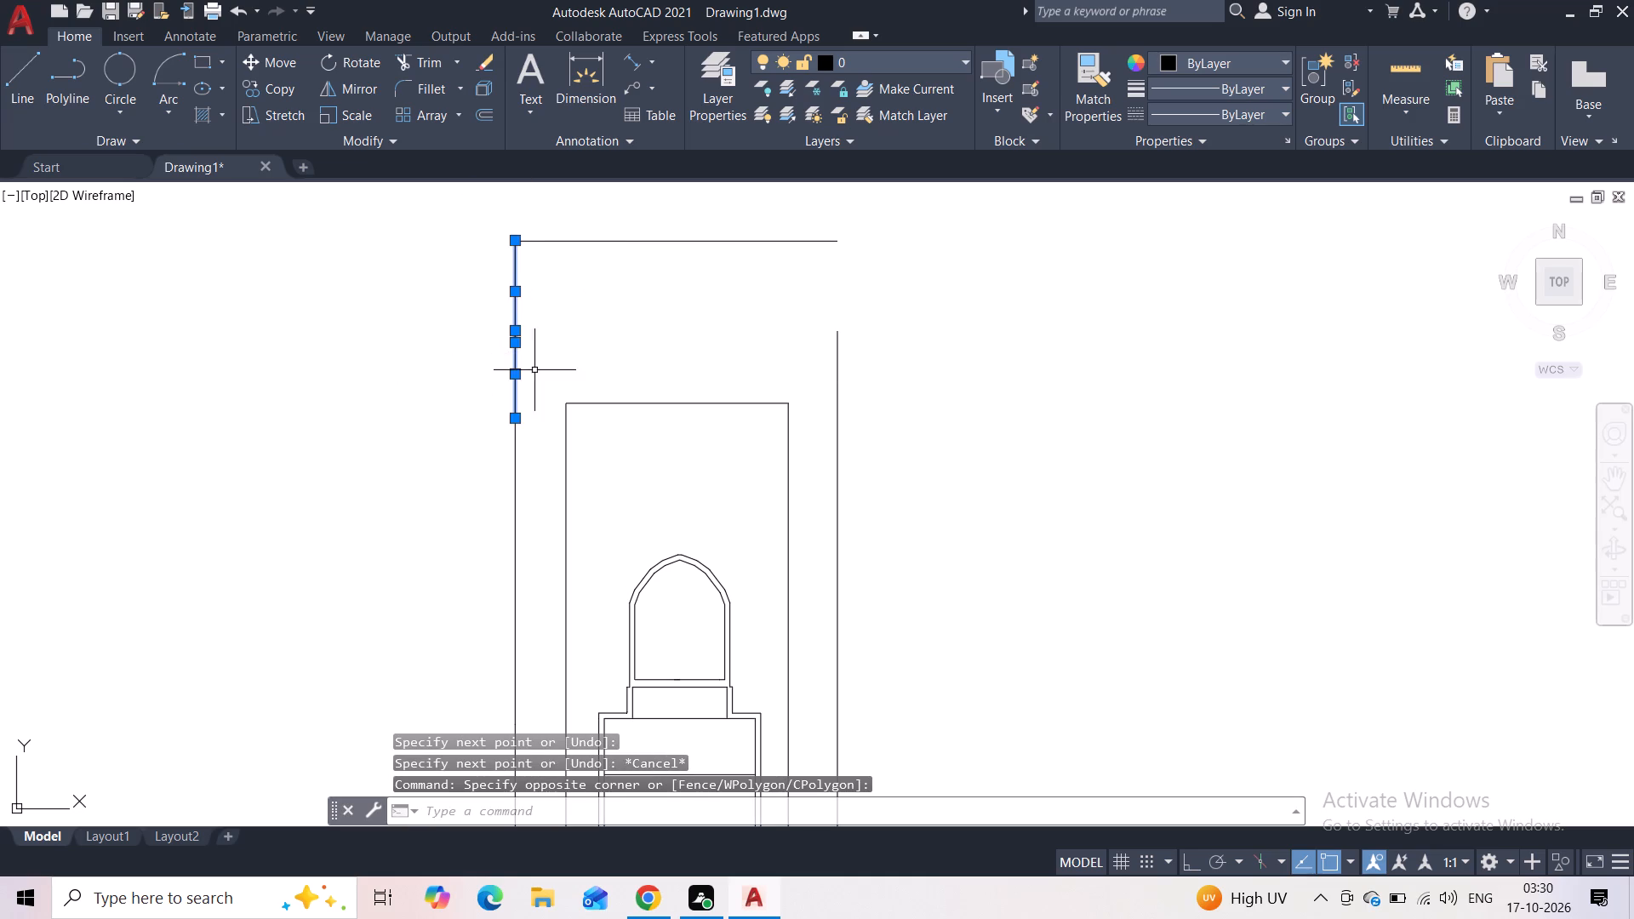
{"action": "scroll", "coordinate": [525, 341], "scroll_direction": "up", "scroll_amount": 3}
{"action": "key", "text": "Escape"}
Draw a vertical line about 4'-1" long from the right end of the raised top edge down to the outer rectangle's right side.
{"action": "scroll", "coordinate": [623, 340], "scroll_direction": "down", "scroll_amount": 3}
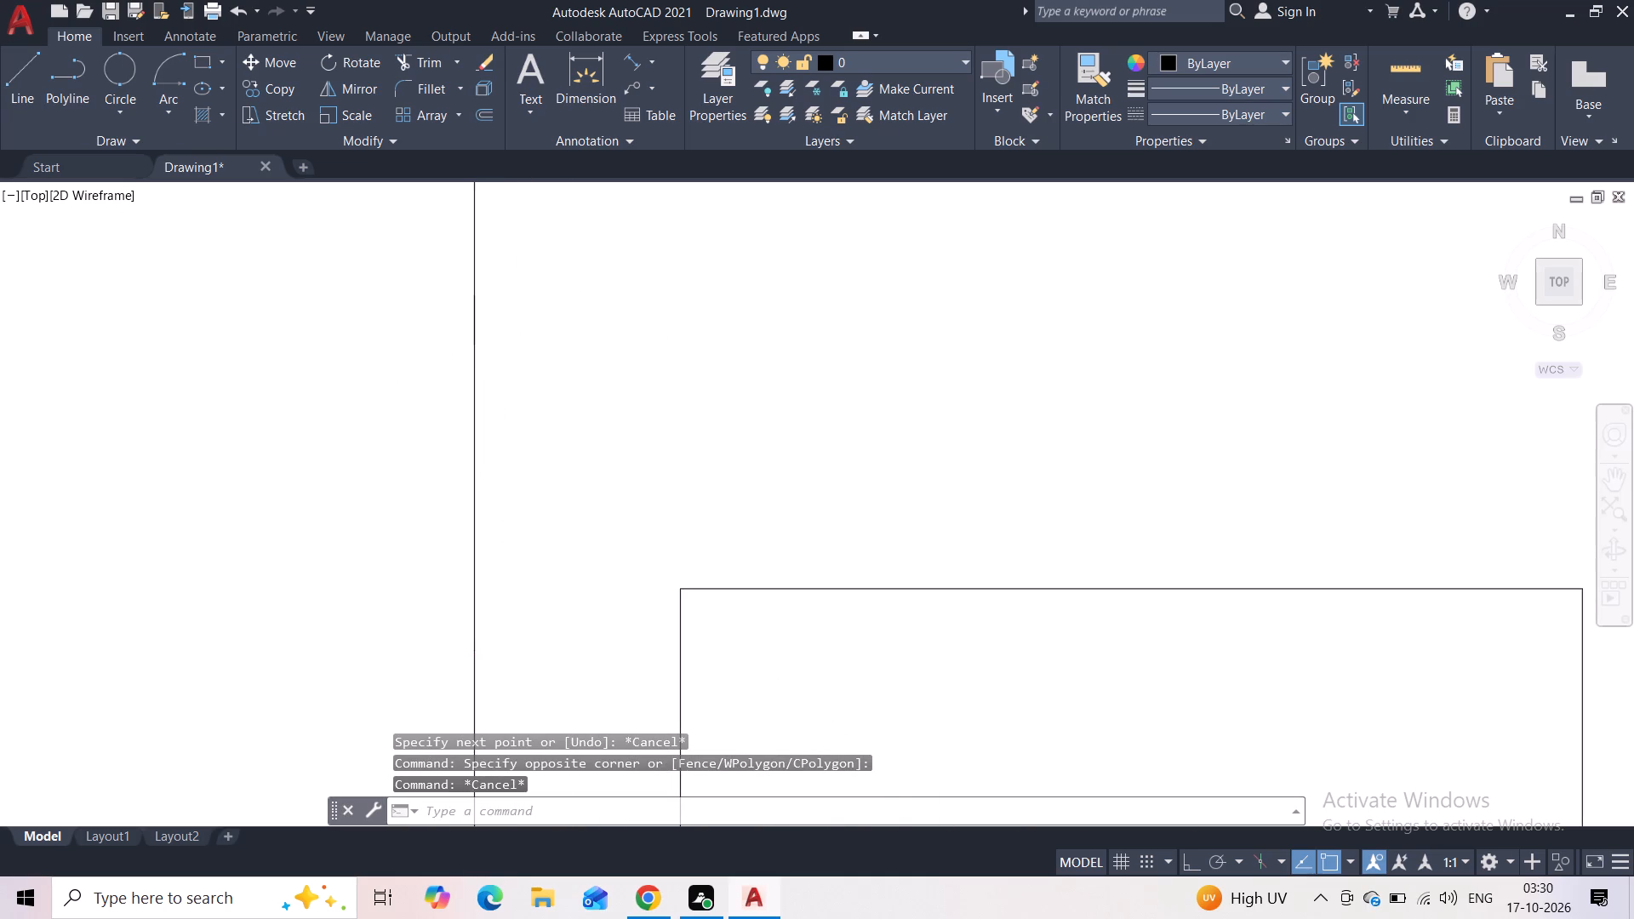
{"action": "key", "text": "space"}
{"action": "left_click", "coordinate": [900, 242]}
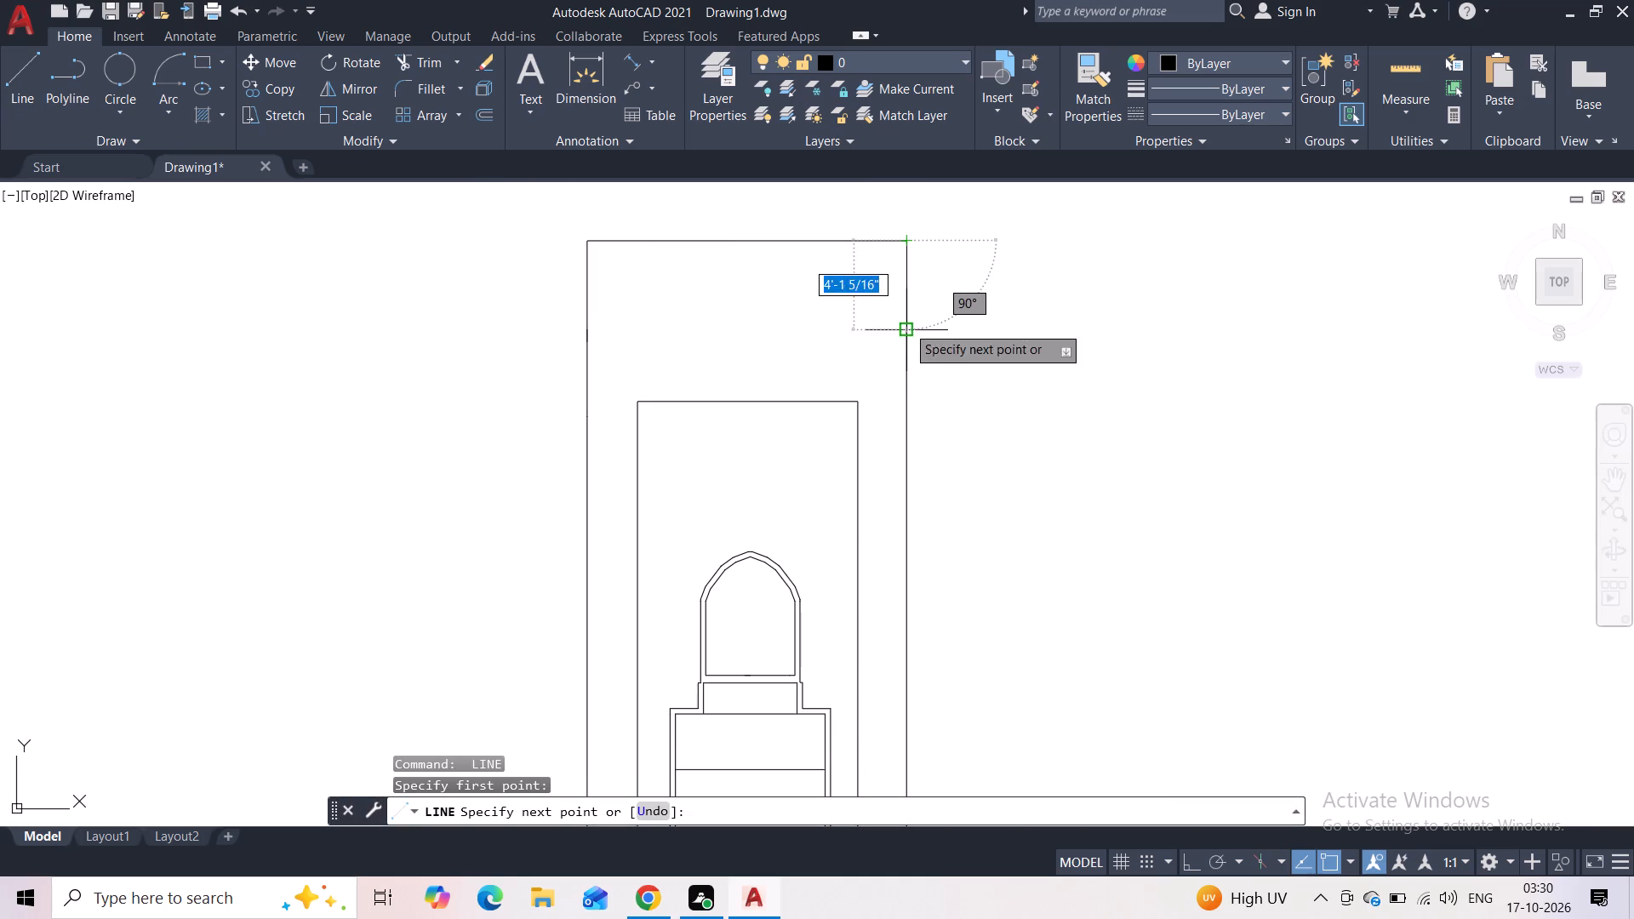
{"action": "left_click", "coordinate": [907, 329]}
{"action": "key", "text": "Escape"}
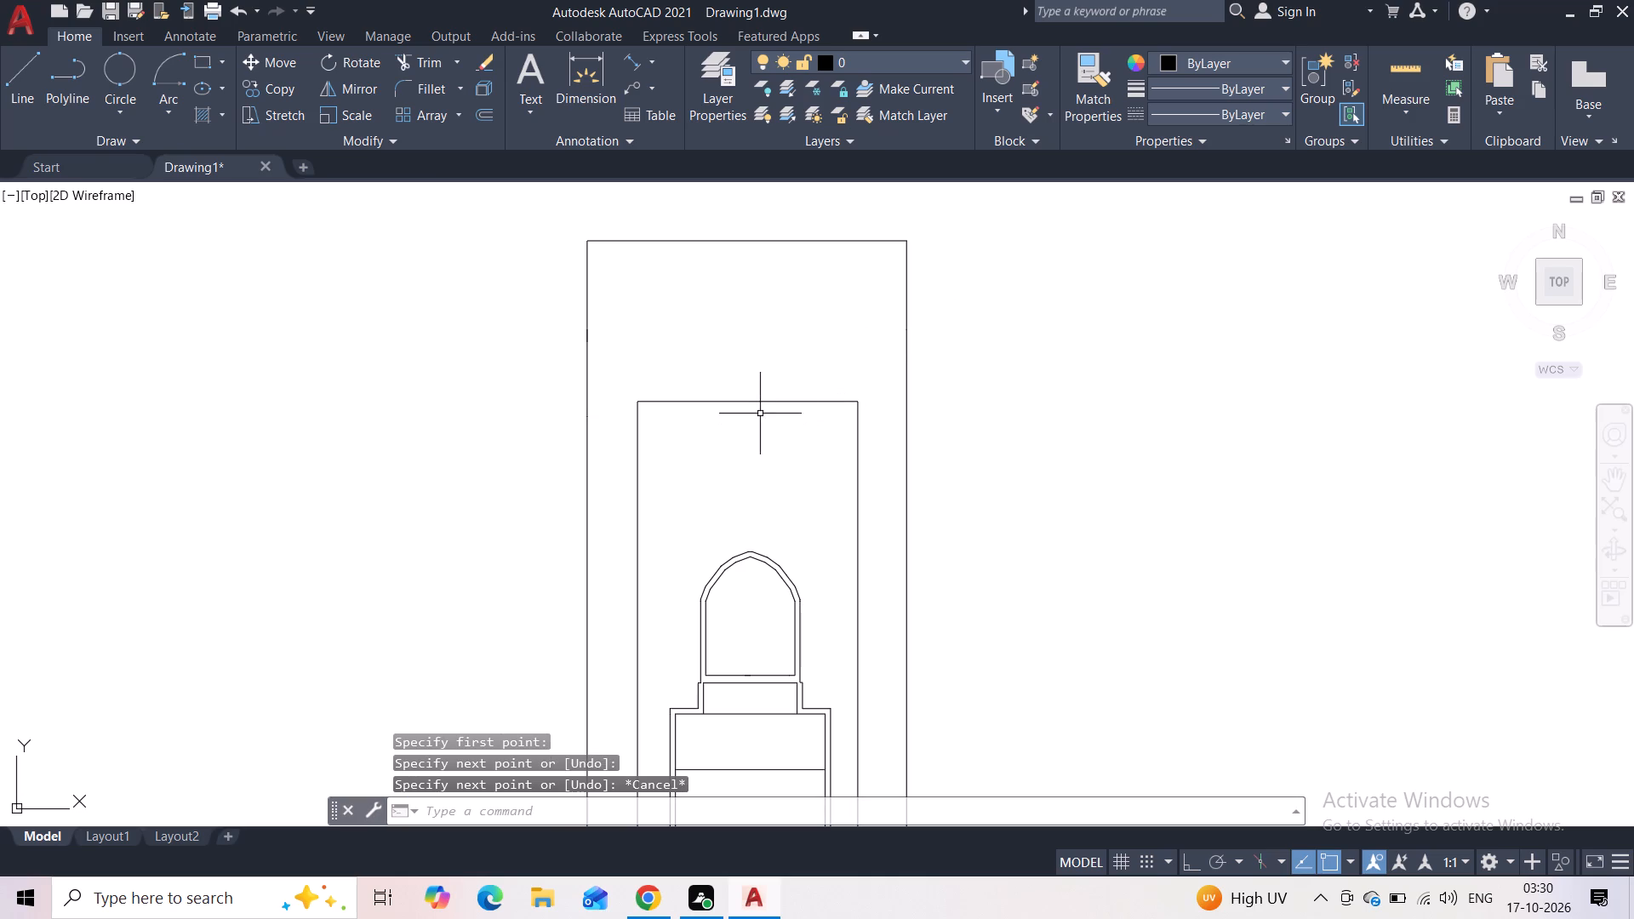
Stretch the inner rectangle's top edge straight up to just below the outer rectangle's top edge, keeping its sides vertical.
{"action": "left_click", "coordinate": [755, 399]}
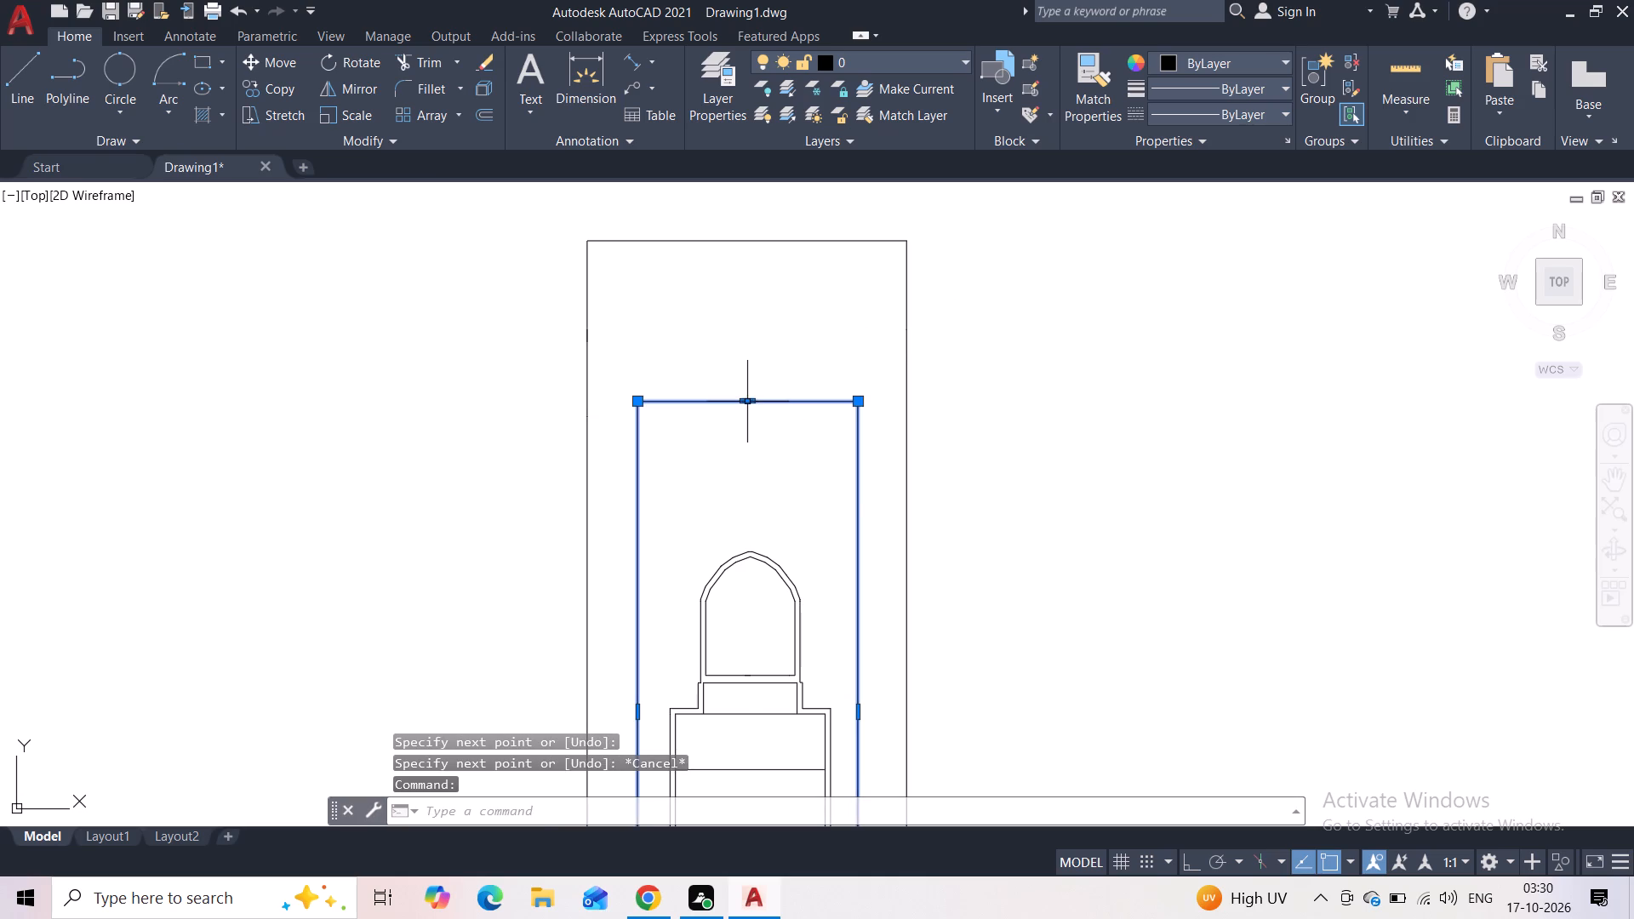
{"action": "left_click", "coordinate": [752, 401]}
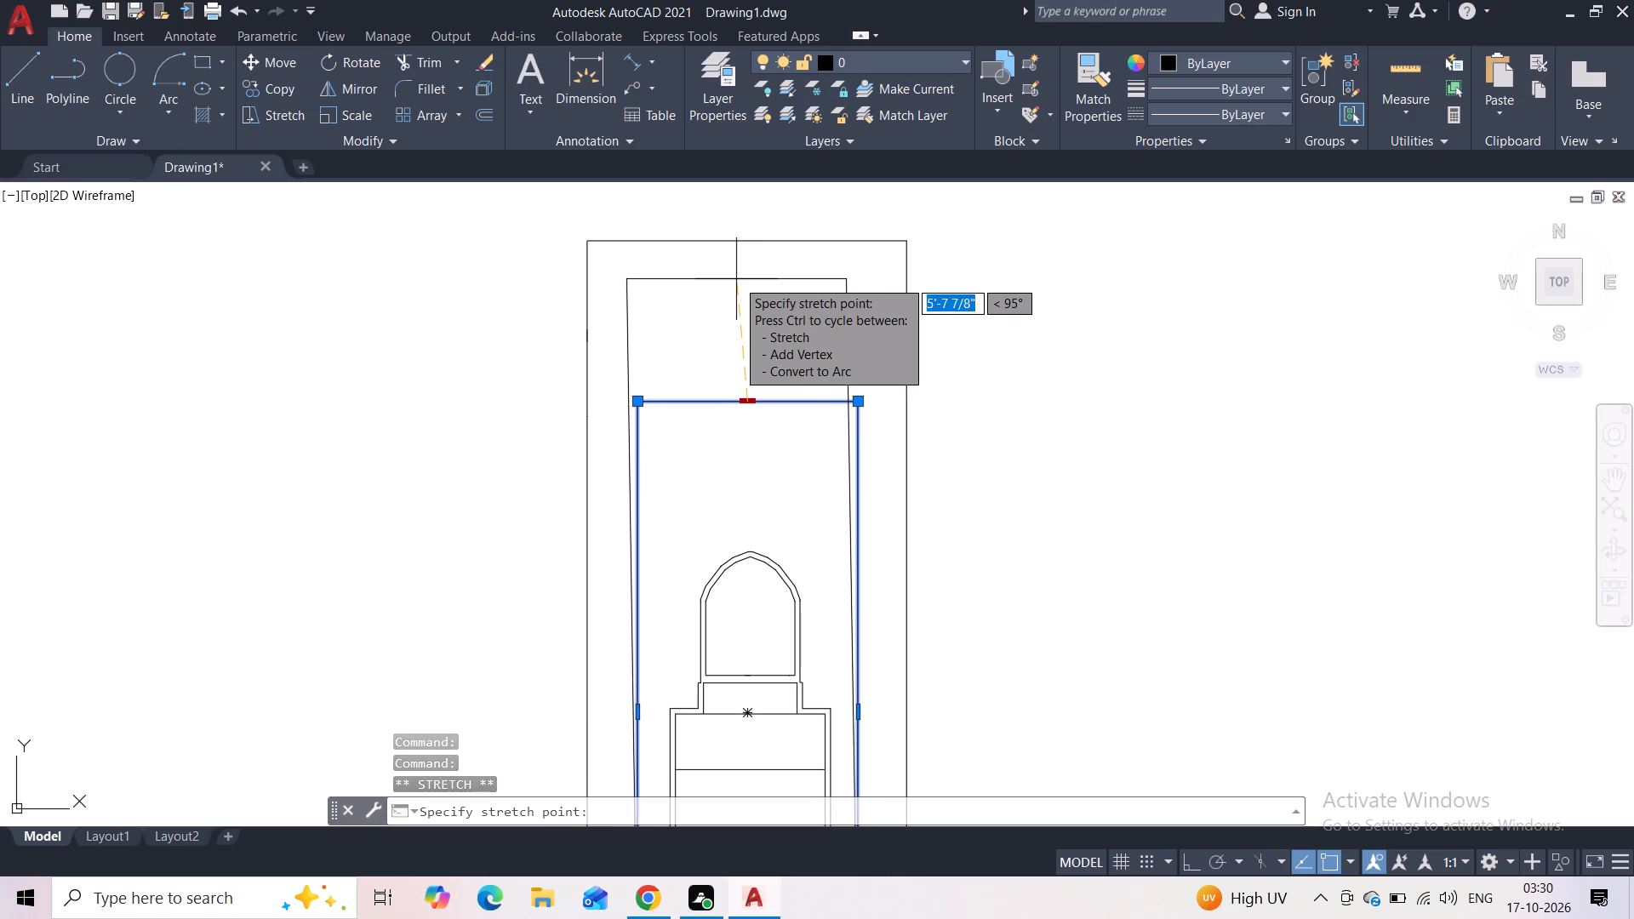
{"action": "key", "text": "F8"}
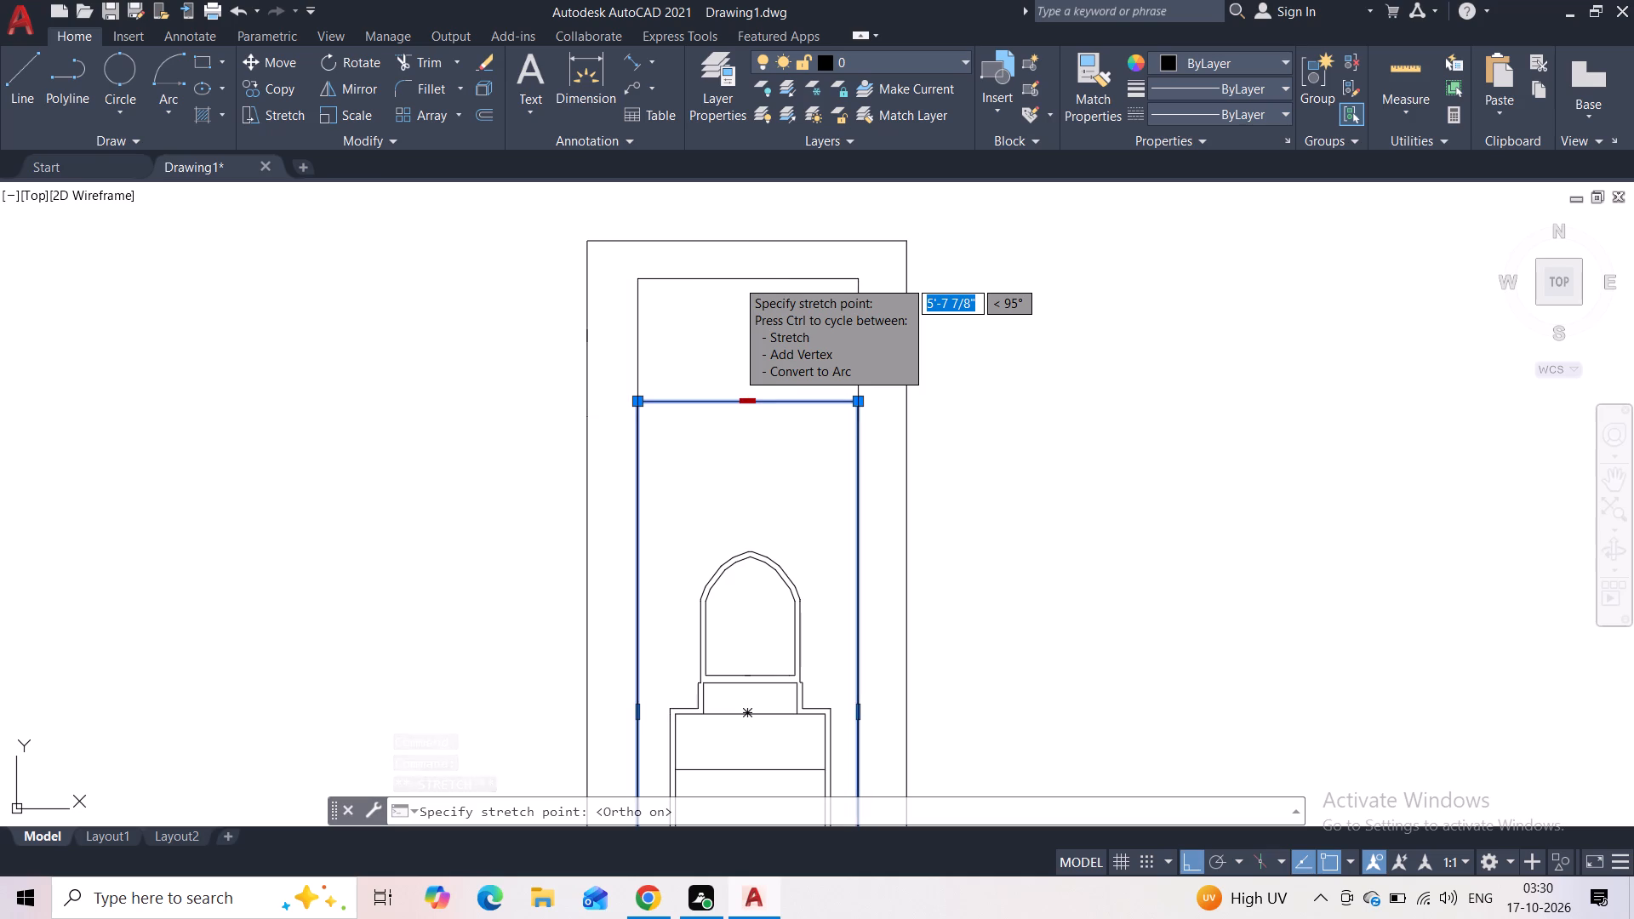
{"action": "left_click", "coordinate": [733, 288]}
{"action": "key", "text": "Escape"}
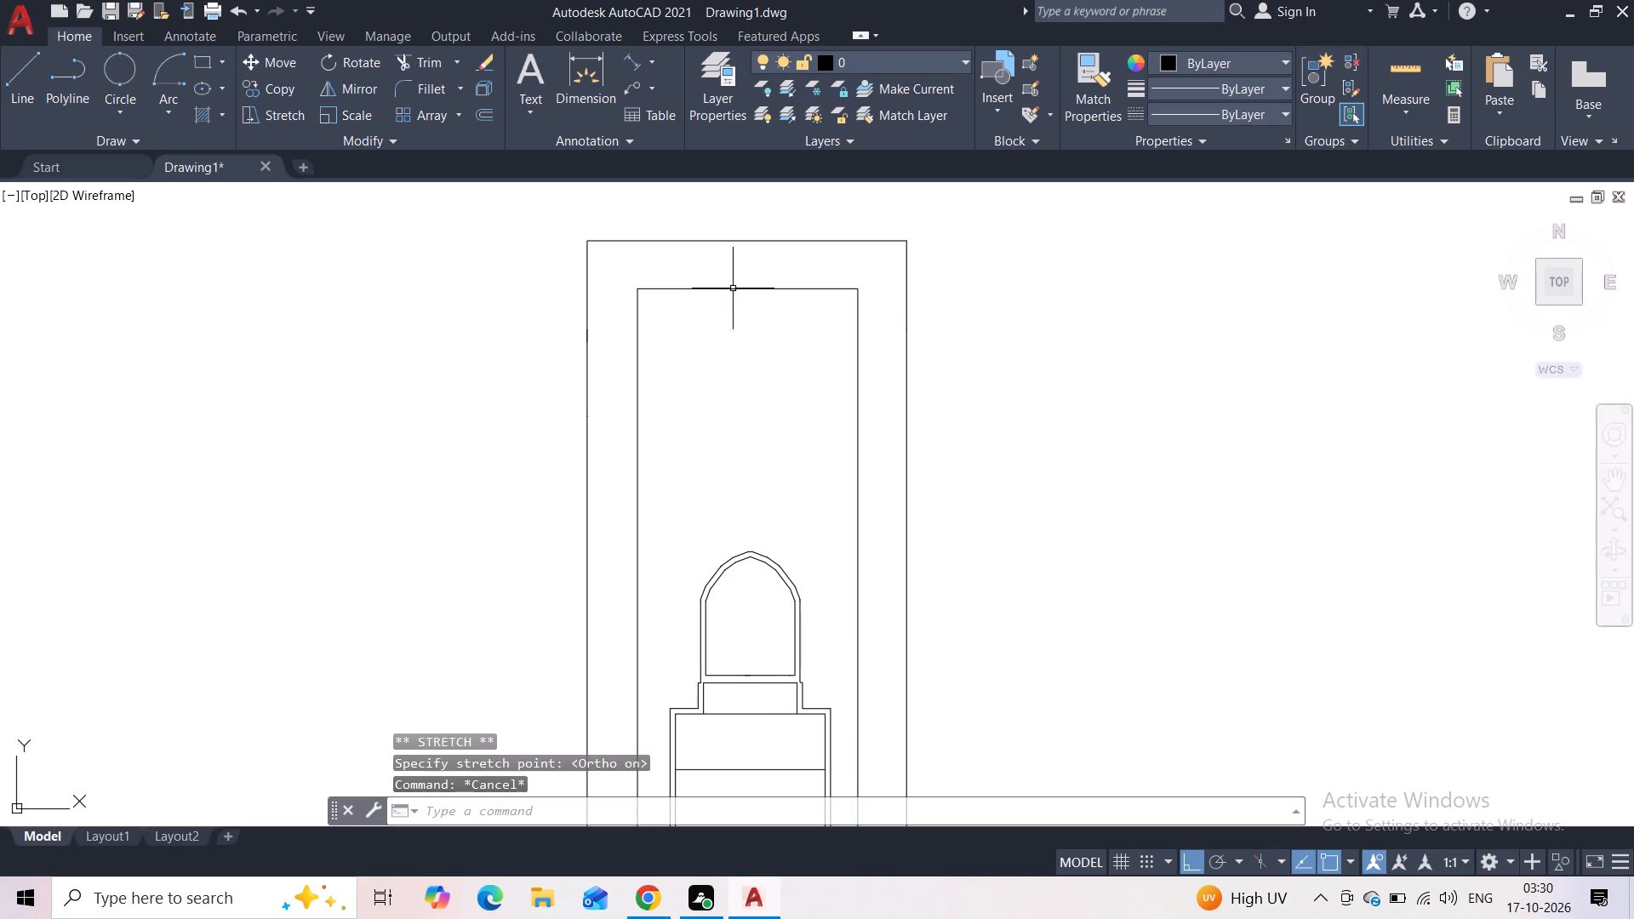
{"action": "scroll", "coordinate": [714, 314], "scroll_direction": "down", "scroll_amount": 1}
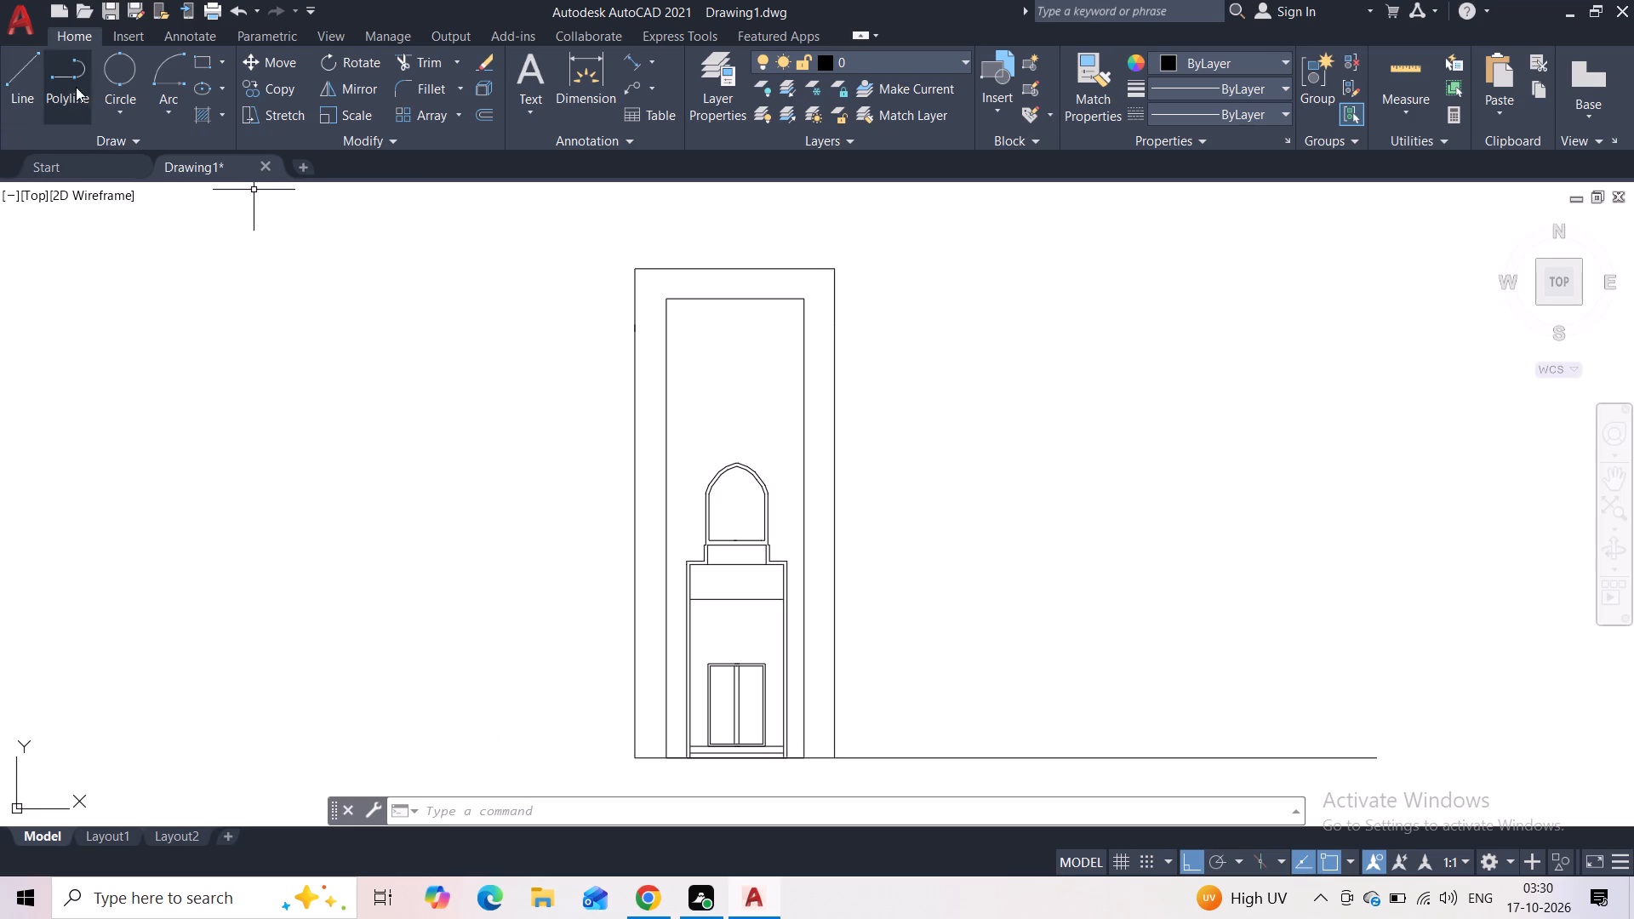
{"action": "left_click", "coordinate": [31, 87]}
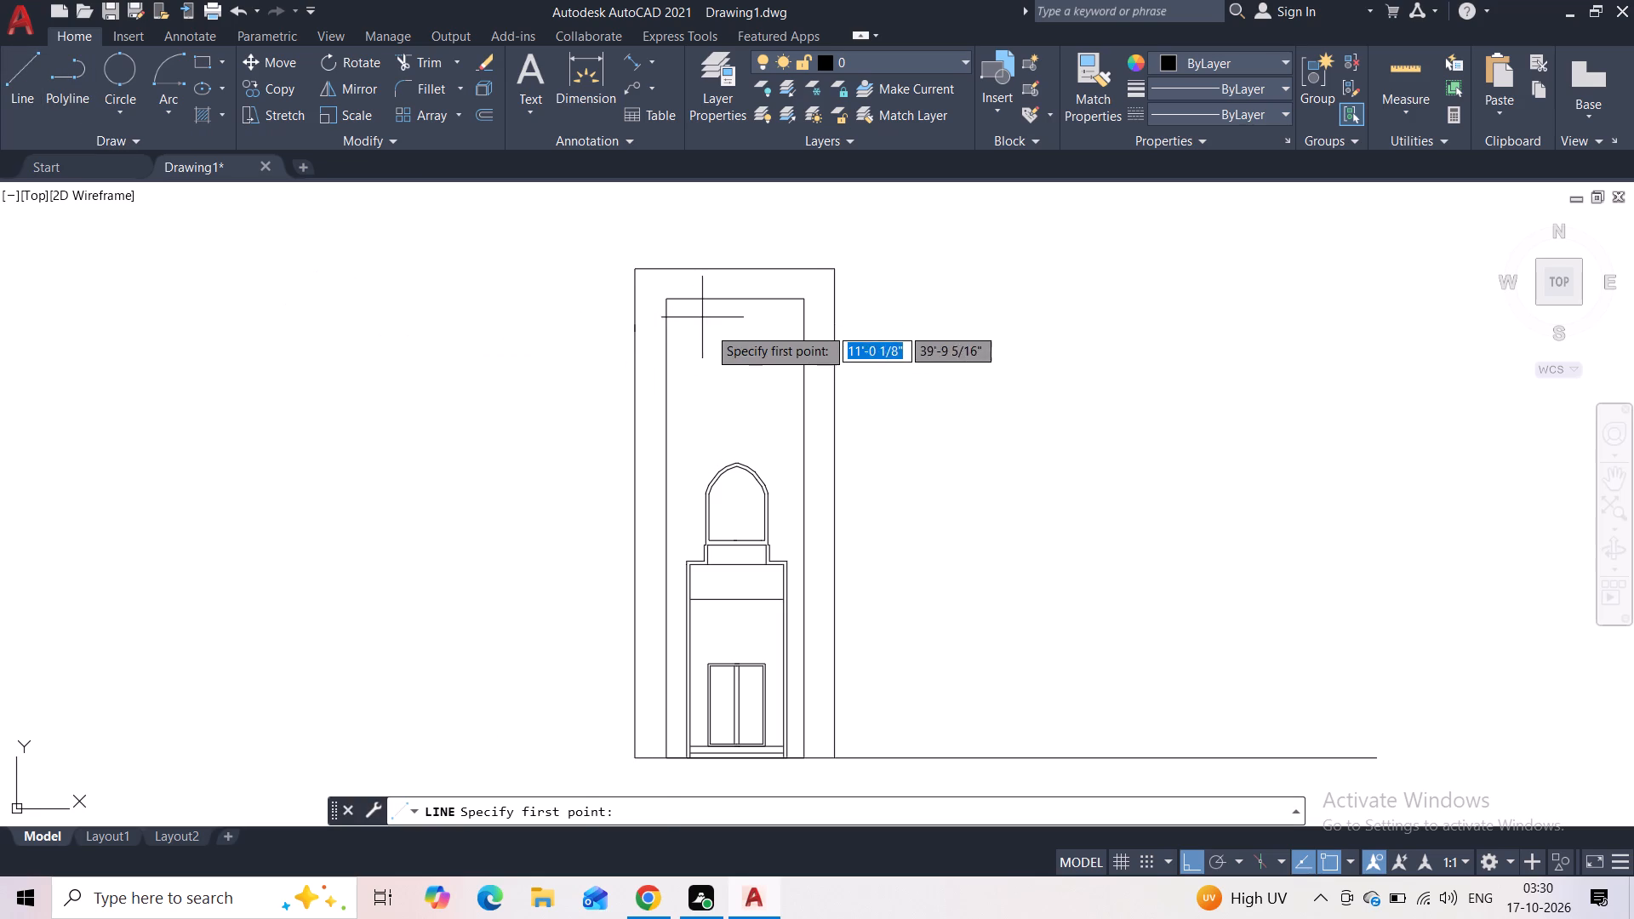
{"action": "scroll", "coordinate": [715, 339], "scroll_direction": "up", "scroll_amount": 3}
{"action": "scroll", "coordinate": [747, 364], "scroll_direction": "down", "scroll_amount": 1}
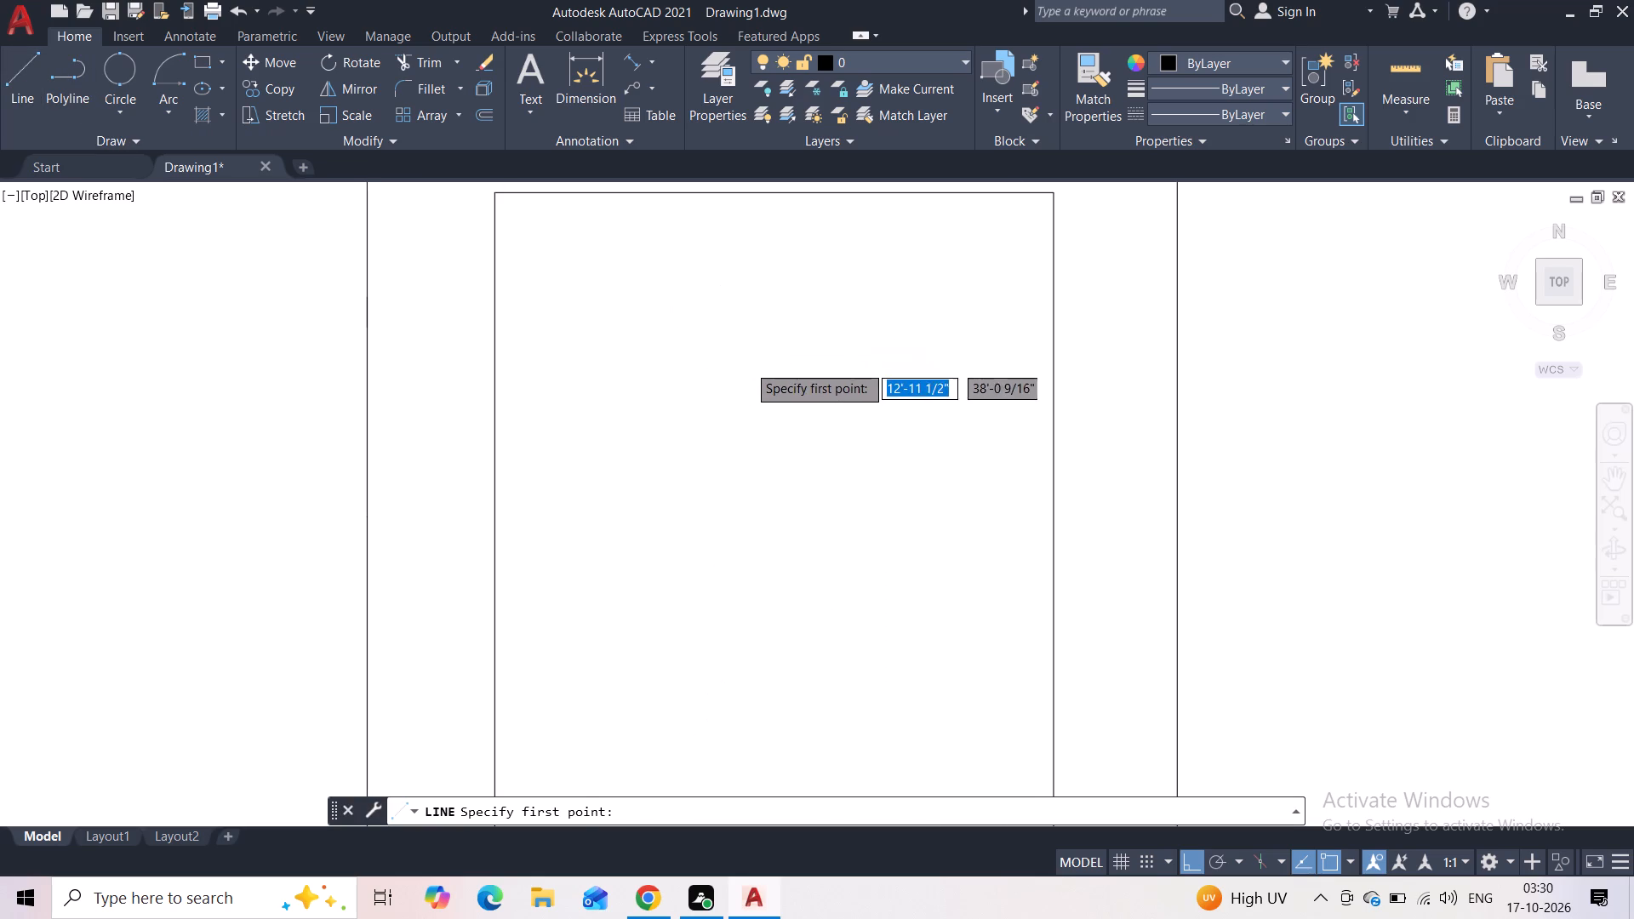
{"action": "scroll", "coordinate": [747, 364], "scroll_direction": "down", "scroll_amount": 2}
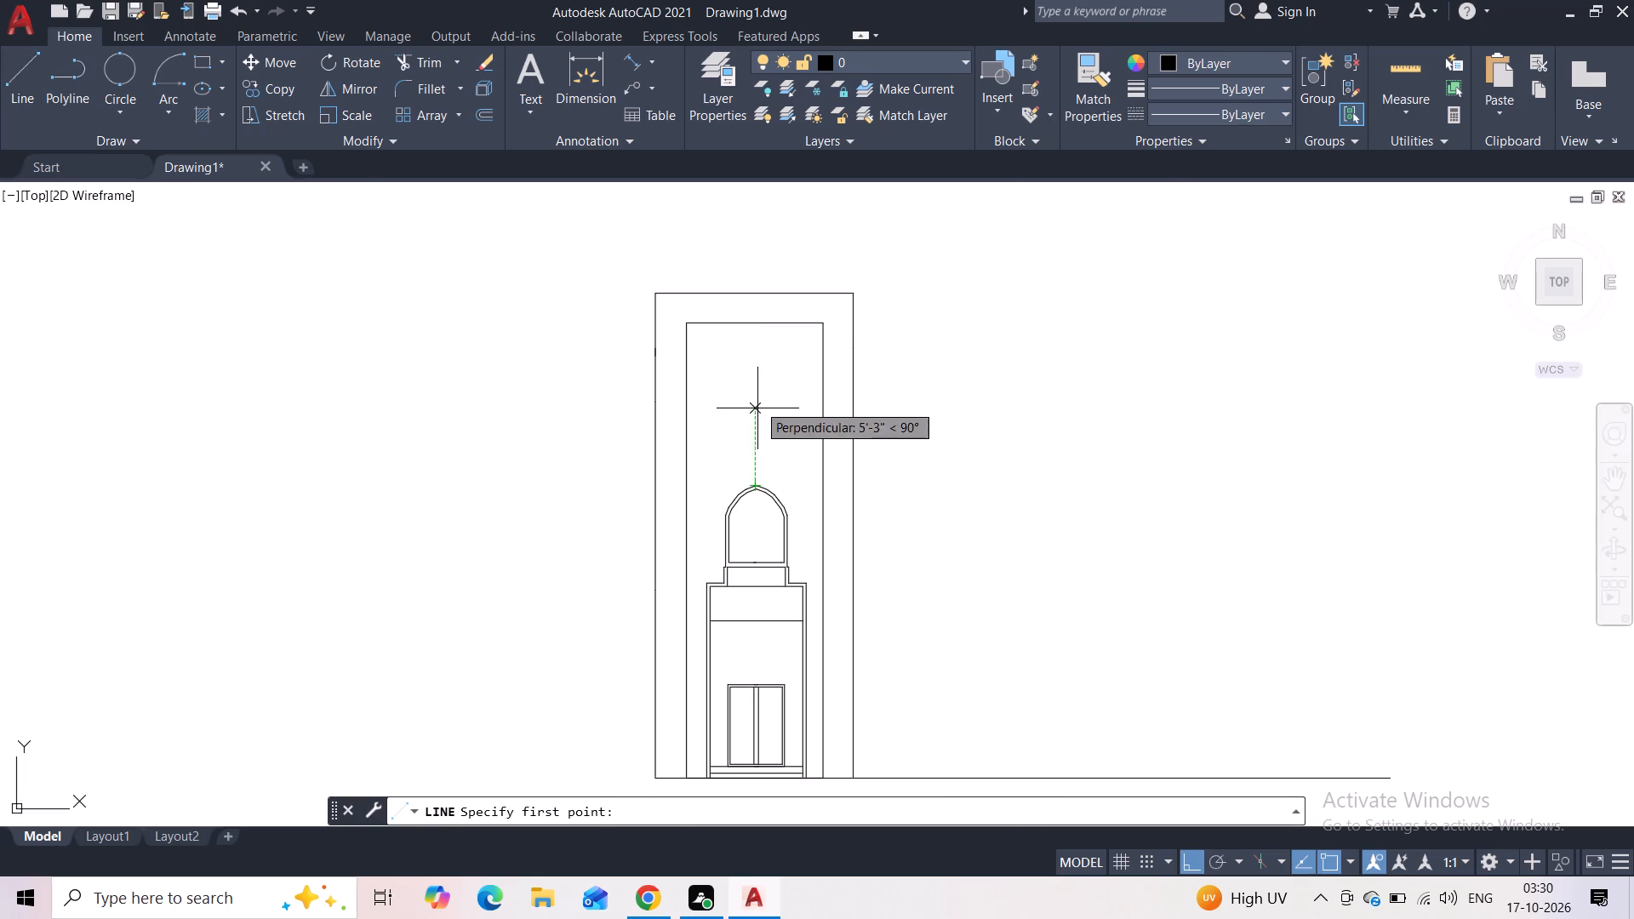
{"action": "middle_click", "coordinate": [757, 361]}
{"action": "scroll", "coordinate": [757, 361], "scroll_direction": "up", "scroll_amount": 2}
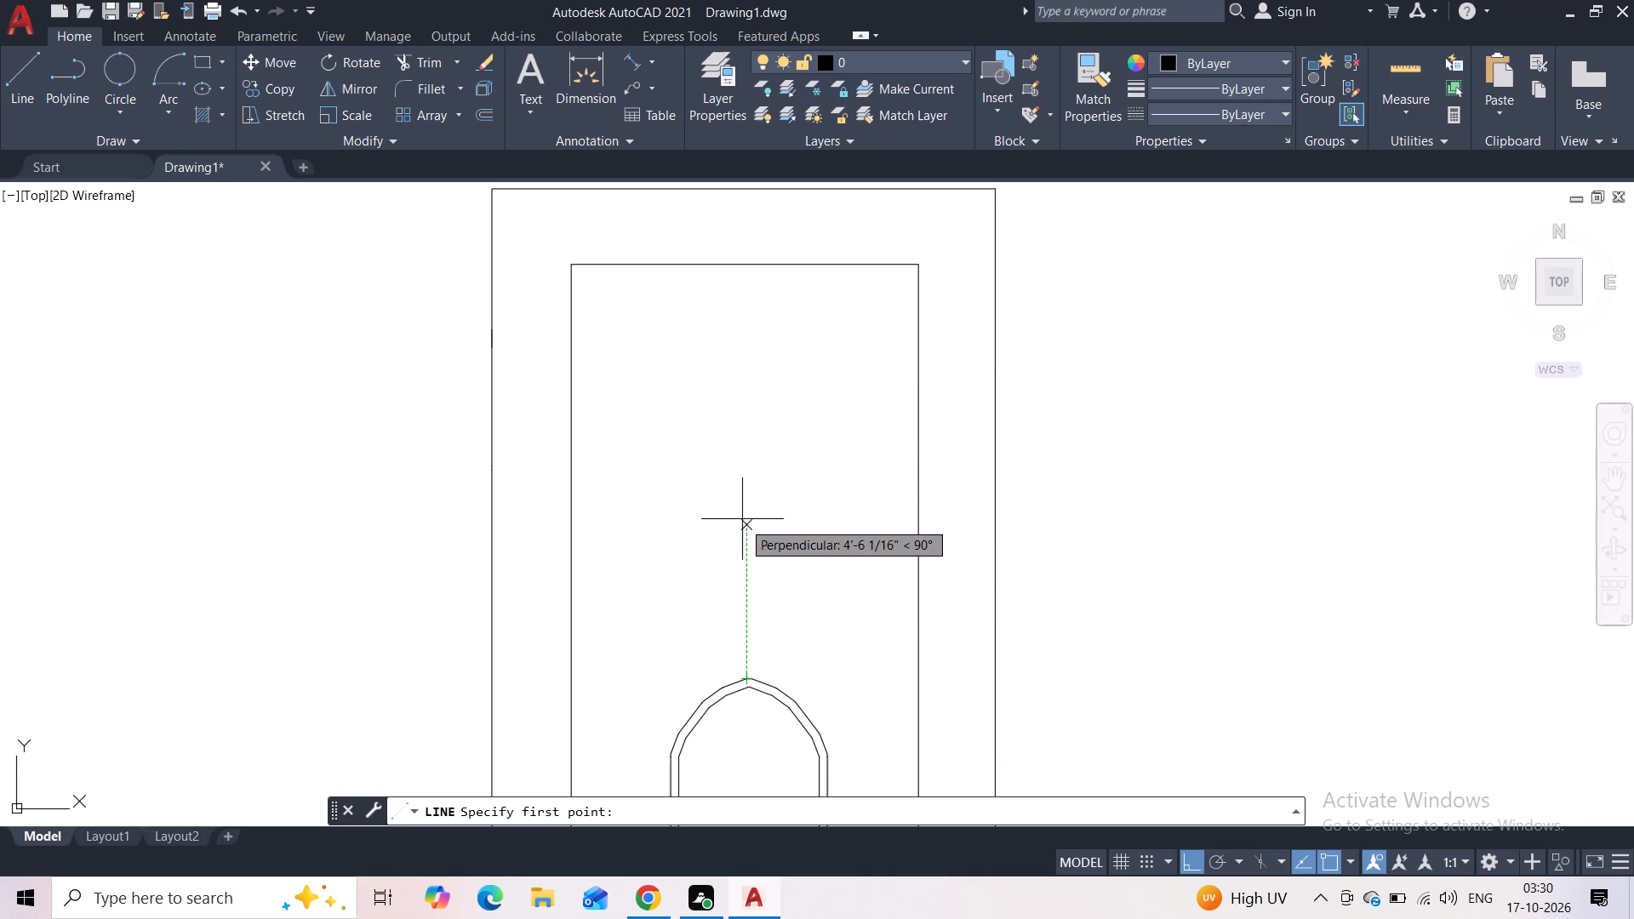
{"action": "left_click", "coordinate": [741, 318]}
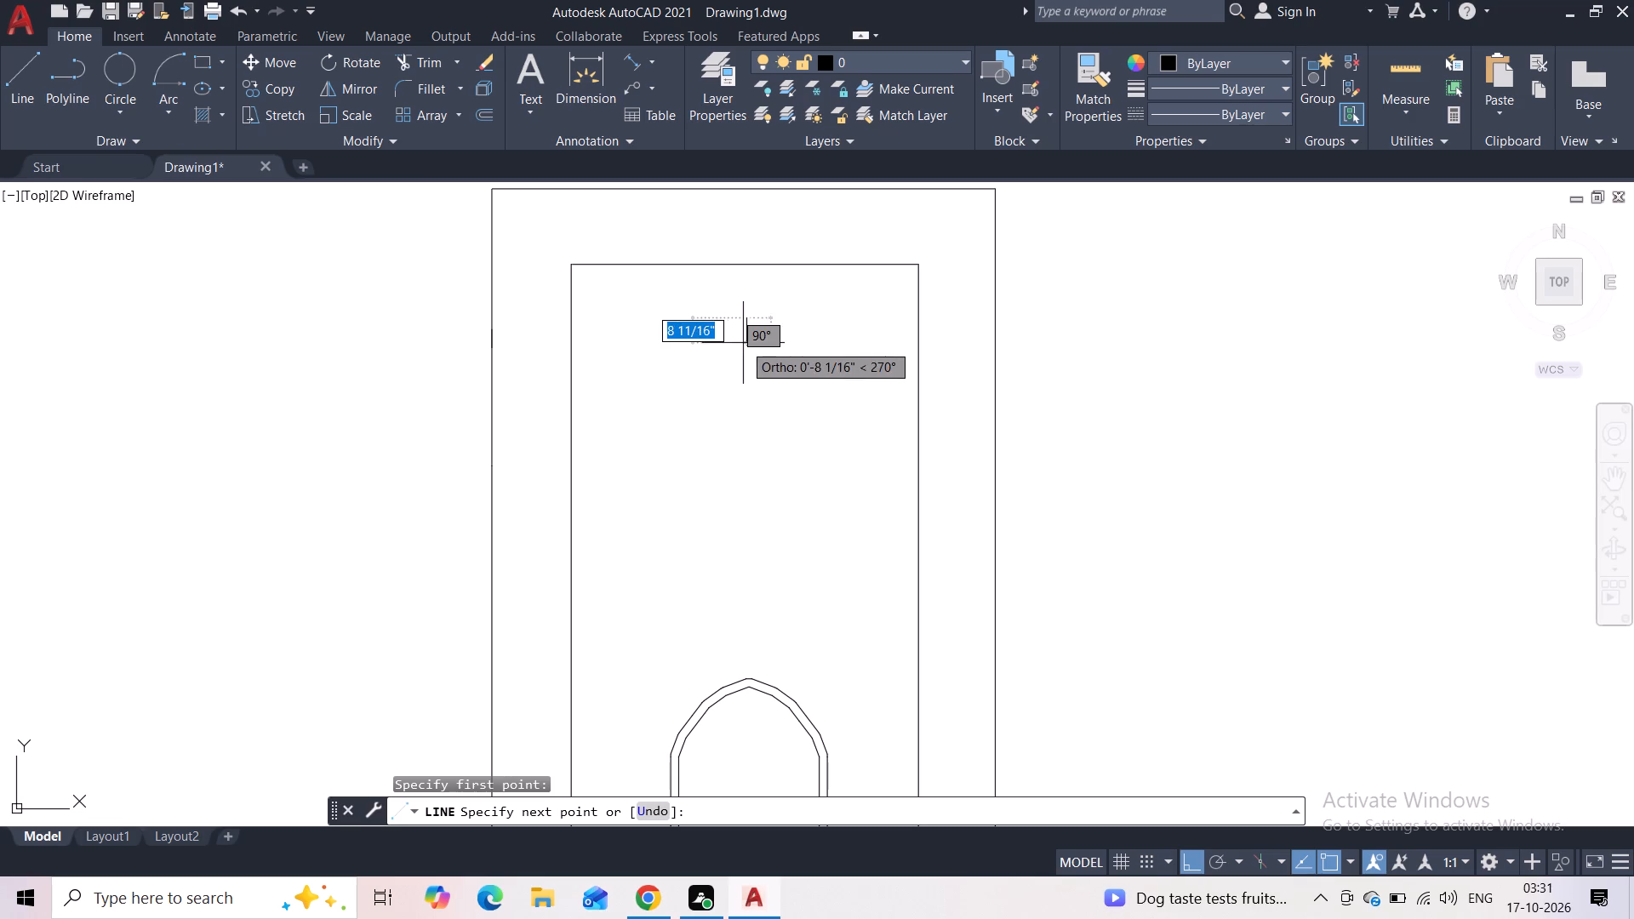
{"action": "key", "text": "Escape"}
Draw a very short vertical line inside the inner rectangle, just below its top edge and aligned above the arch's apex.
{"action": "key", "text": "space"}
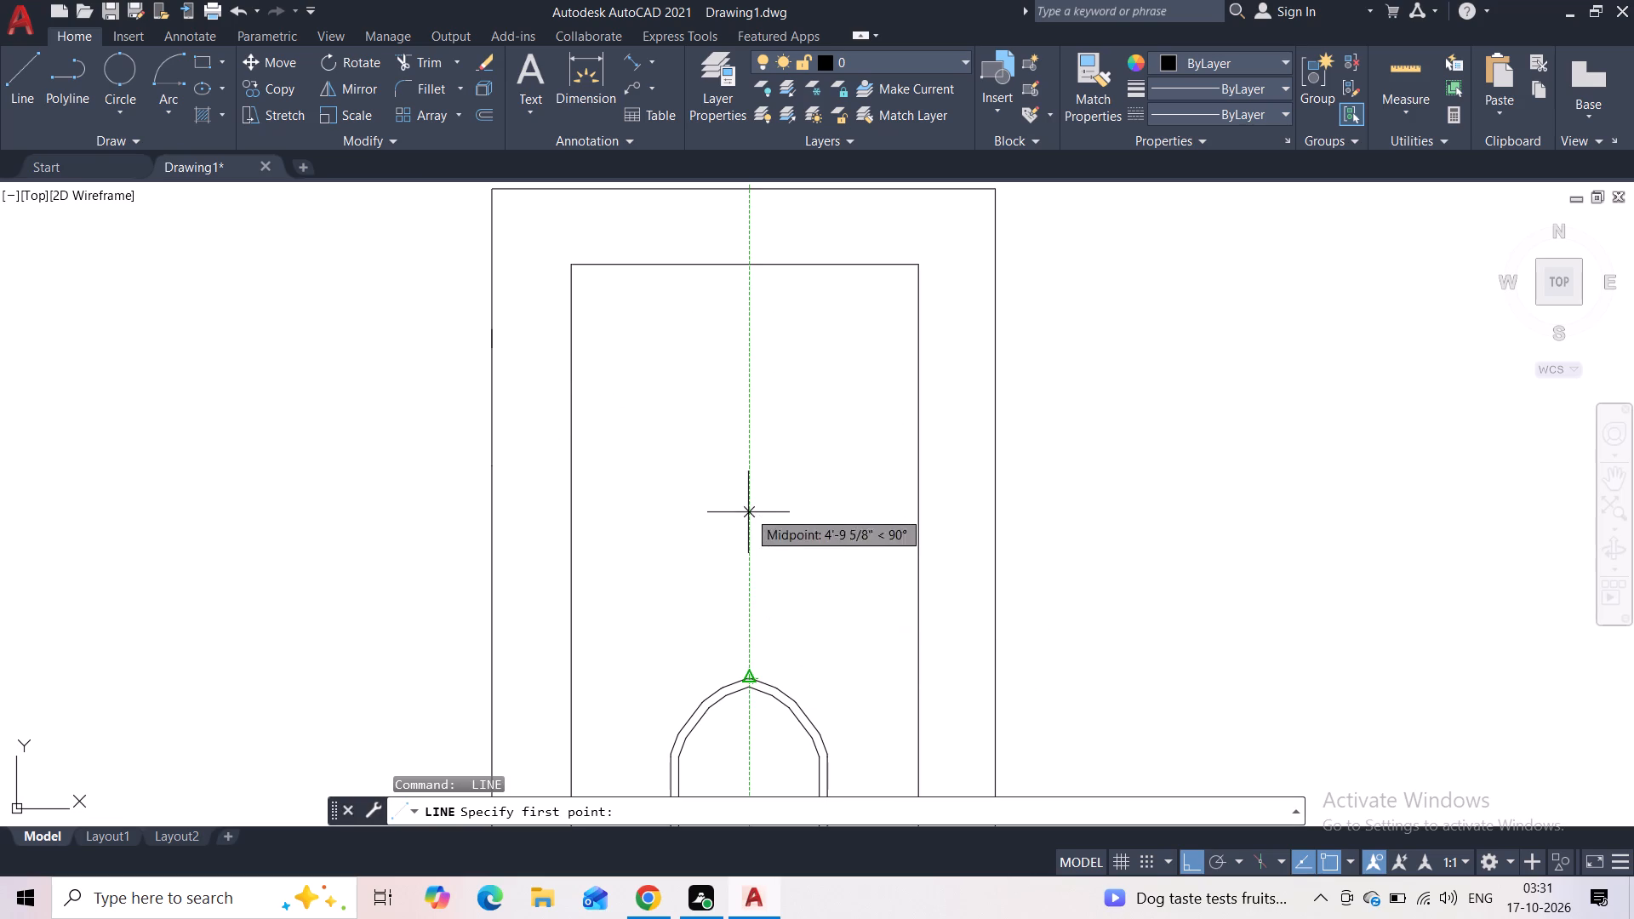
{"action": "left_click", "coordinate": [748, 317]}
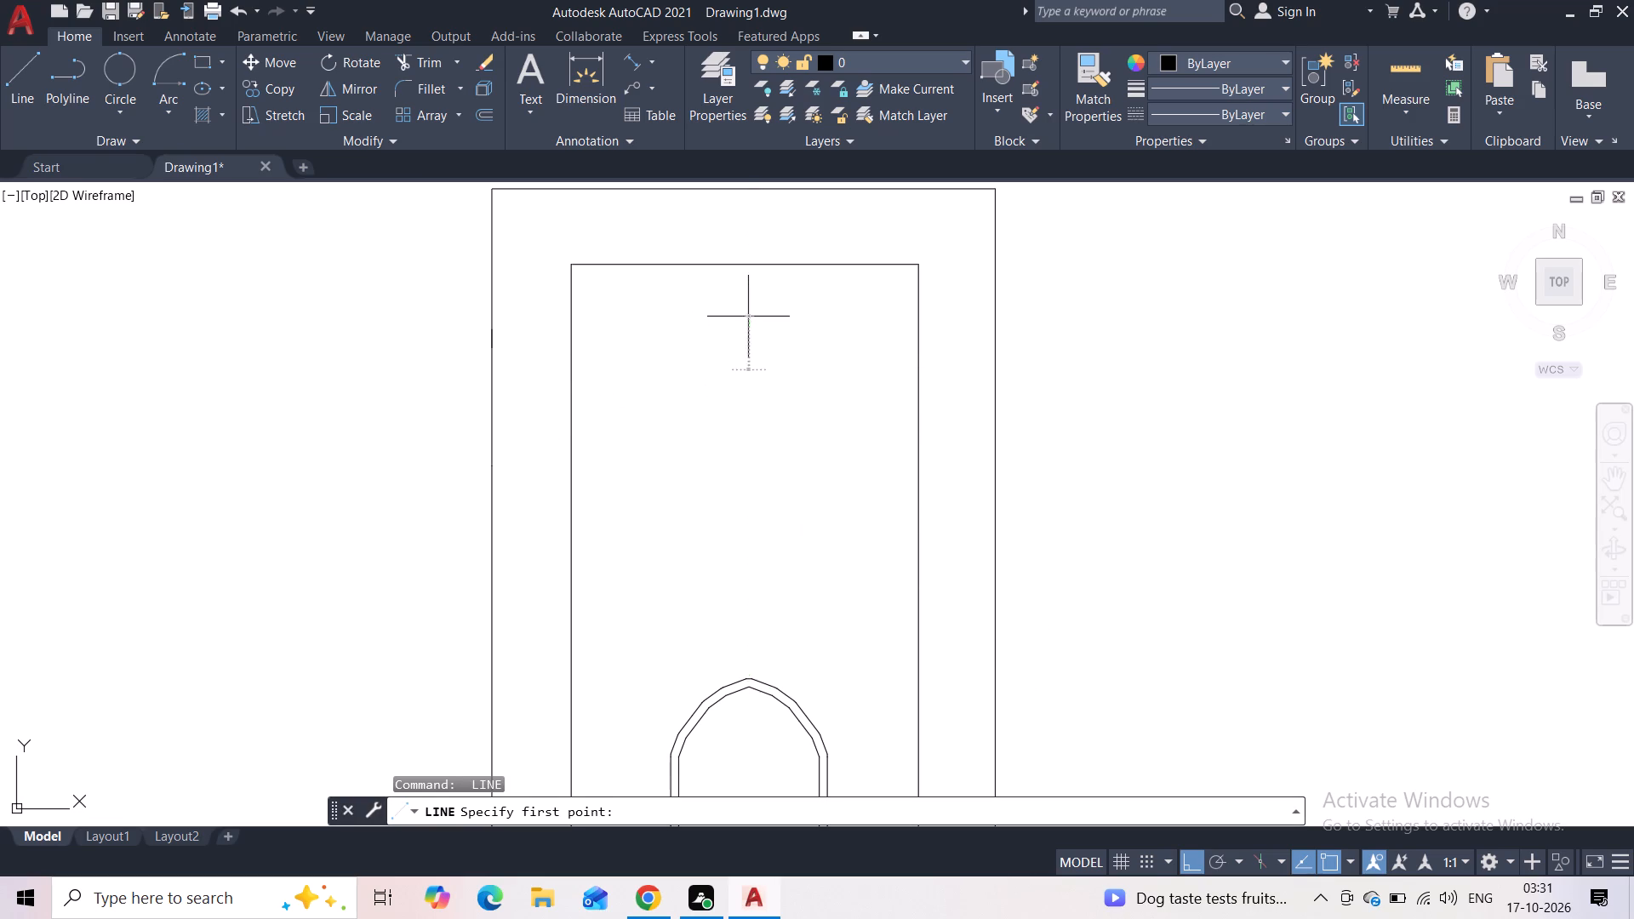
{"action": "left_click", "coordinate": [748, 330]}
{"action": "key", "text": "Escape"}
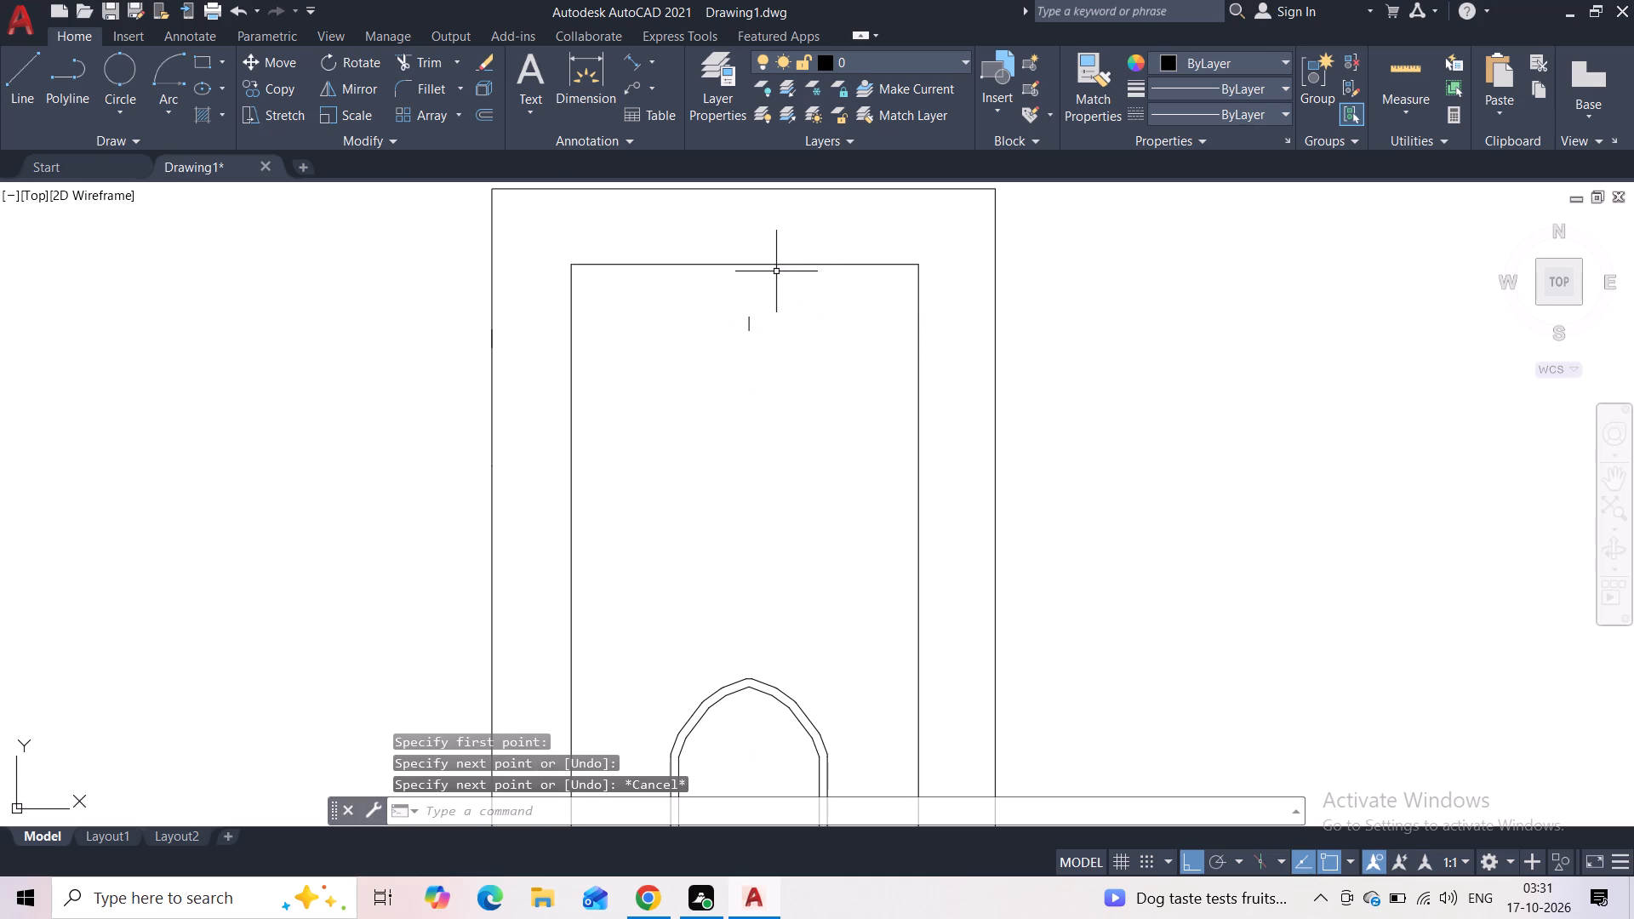
Draw a short horizontal line between the short vertical line and the arch, crossing the arch's centre axis.
{"action": "left_click", "coordinate": [31, 101]}
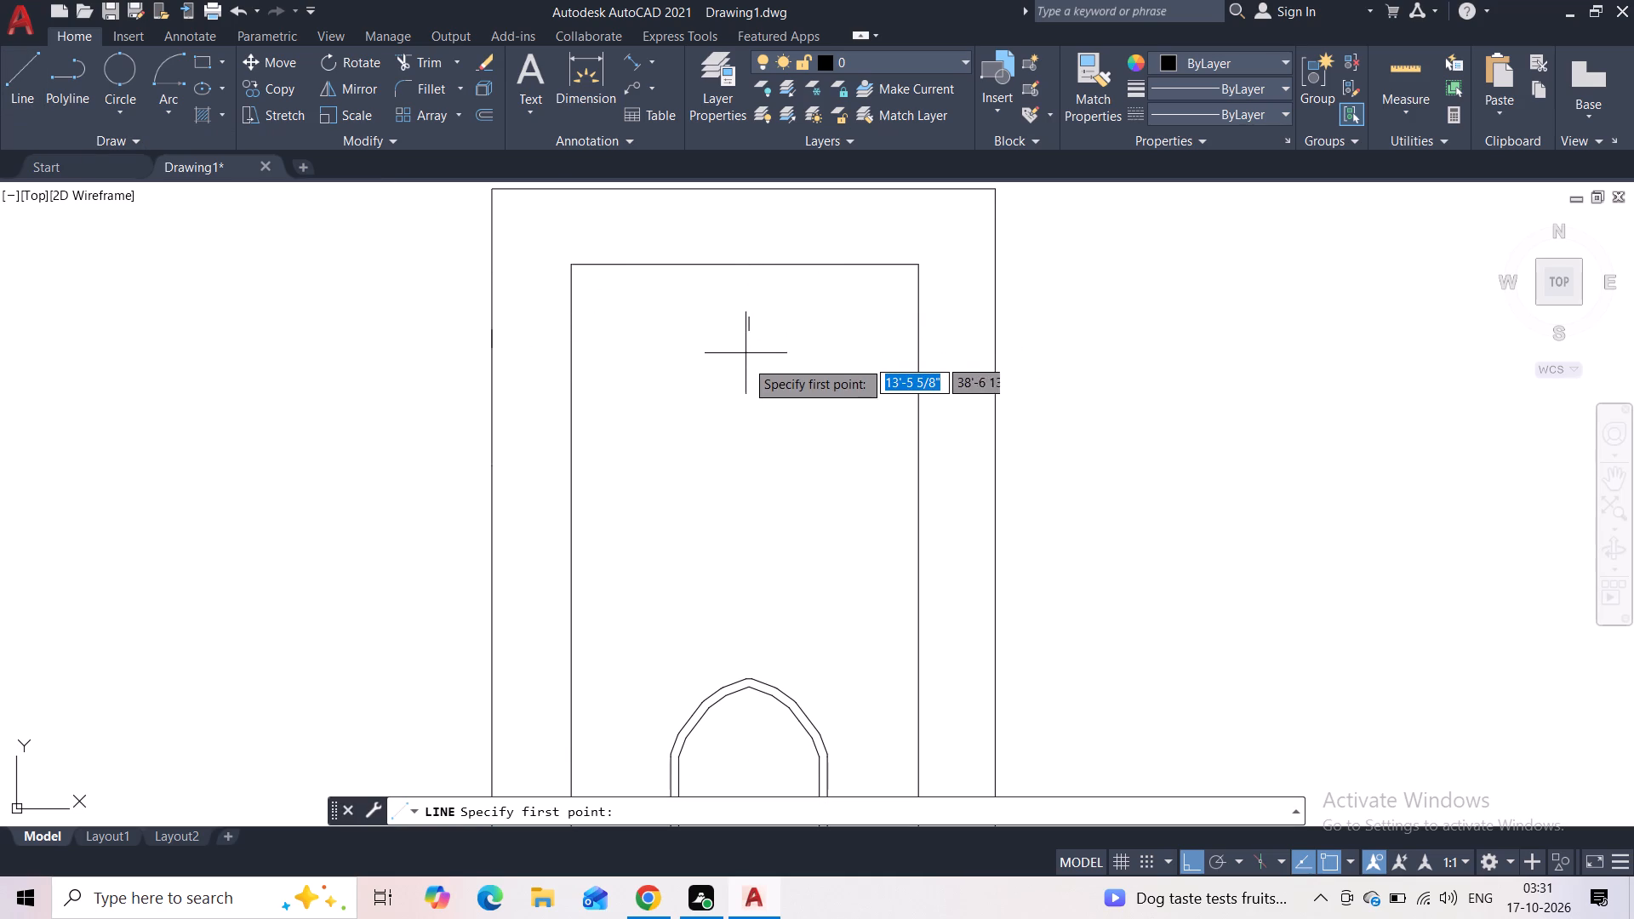
{"action": "left_click", "coordinate": [724, 420]}
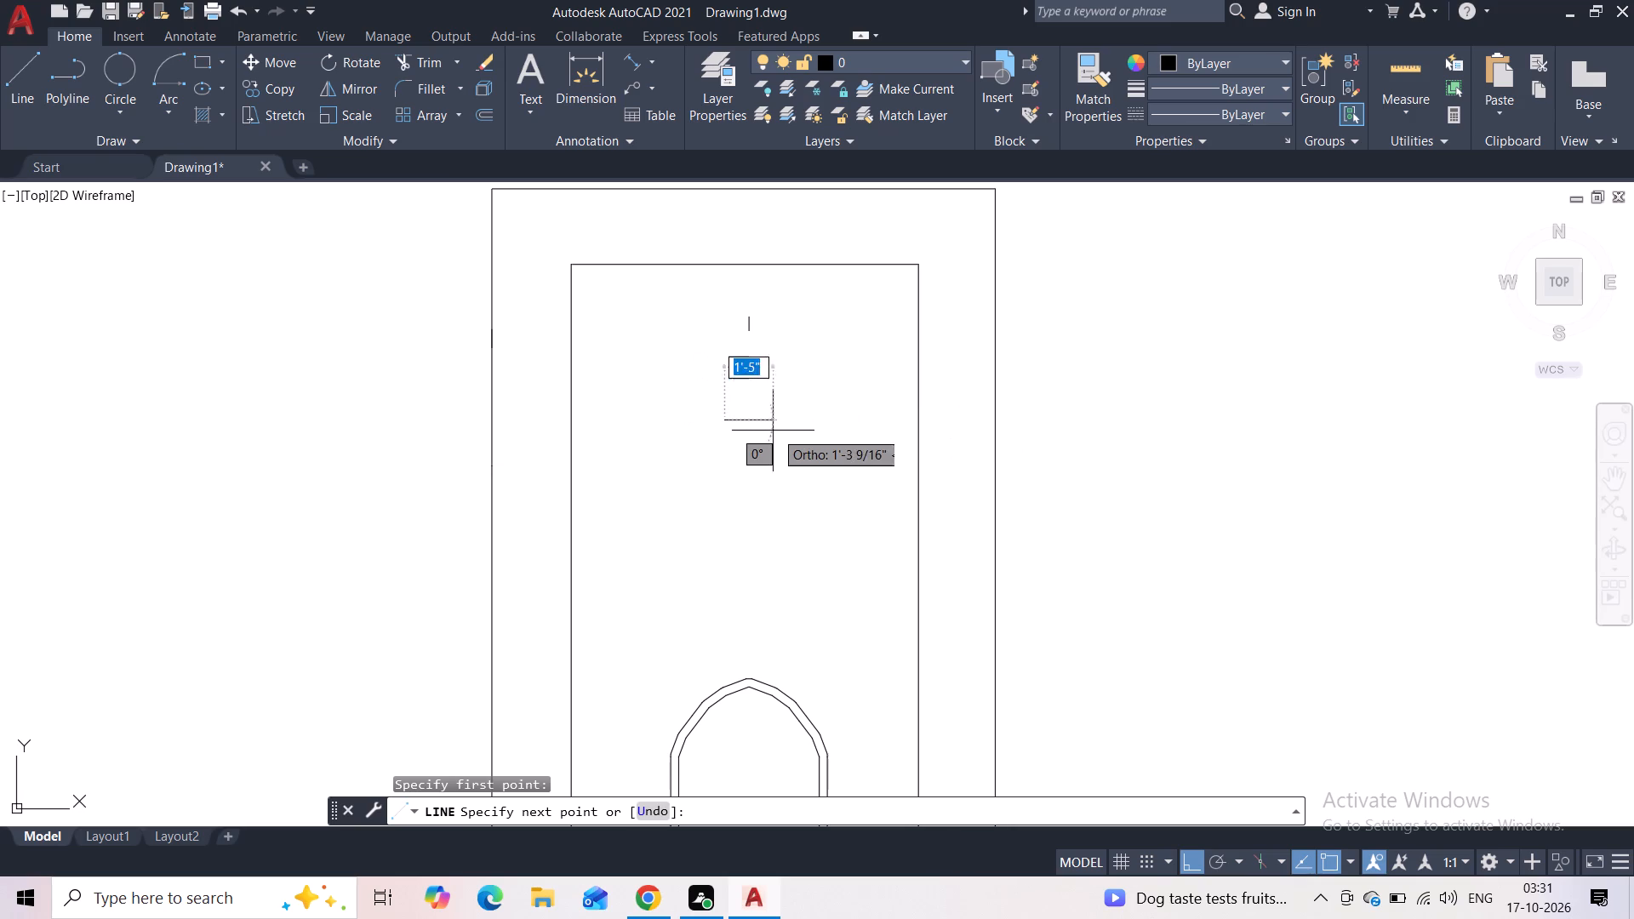
{"action": "left_click", "coordinate": [781, 431]}
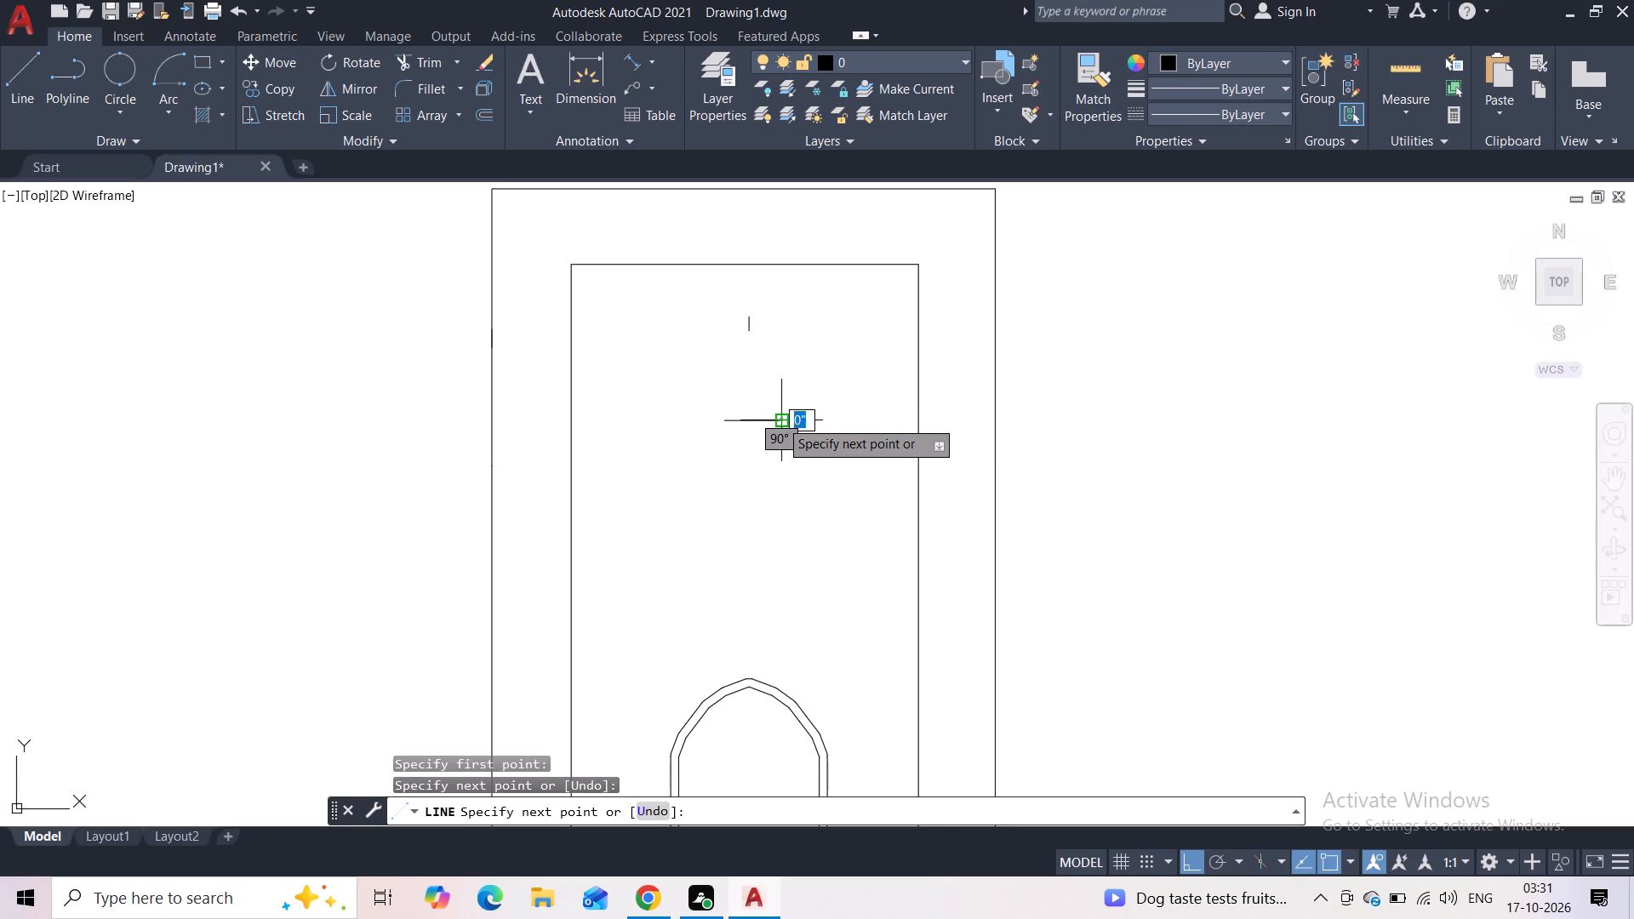
{"action": "key", "text": "Escape"}
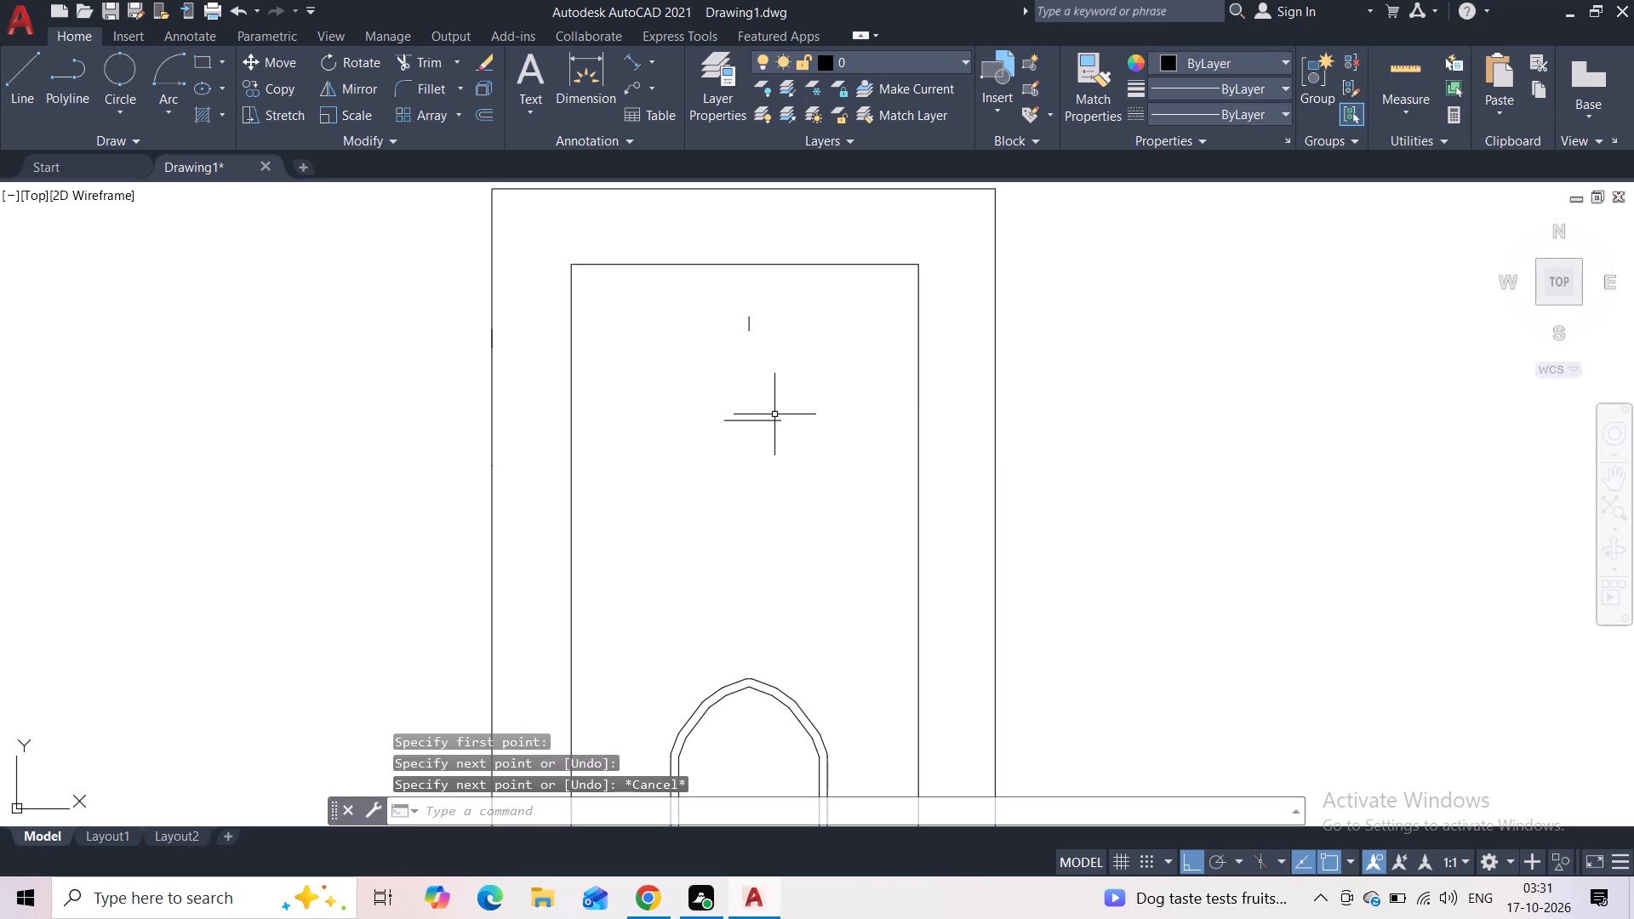
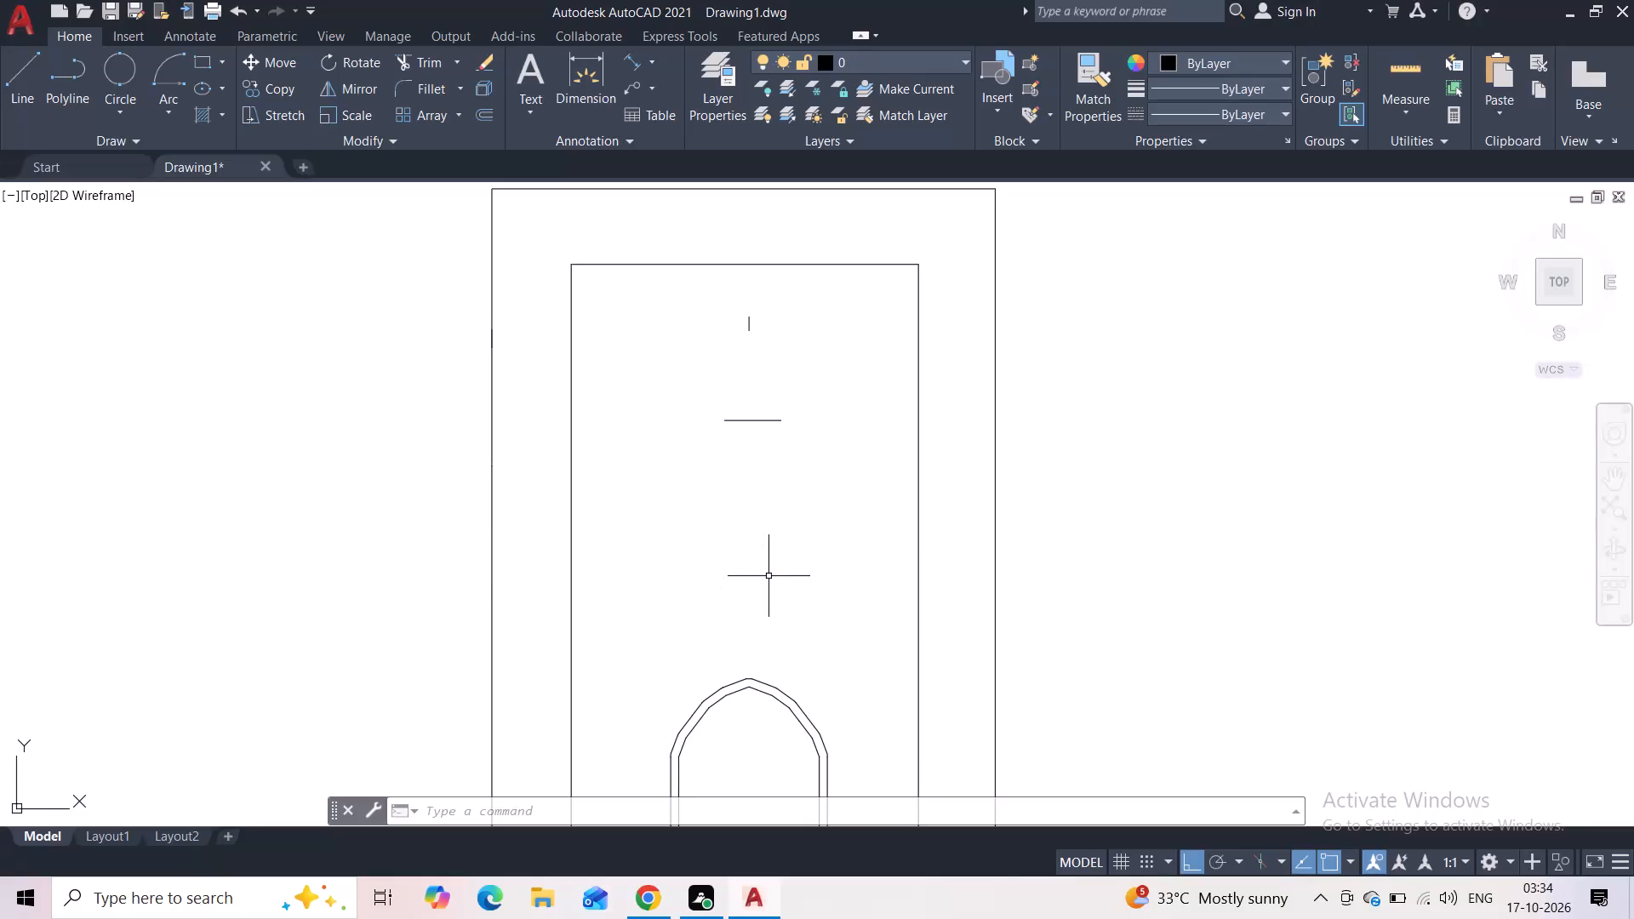
Draw vertical lines of equal height upward from both ends of the short horizontal line to form an open-topped U.
{"action": "scroll", "coordinate": [768, 576], "scroll_direction": "down", "scroll_amount": 1}
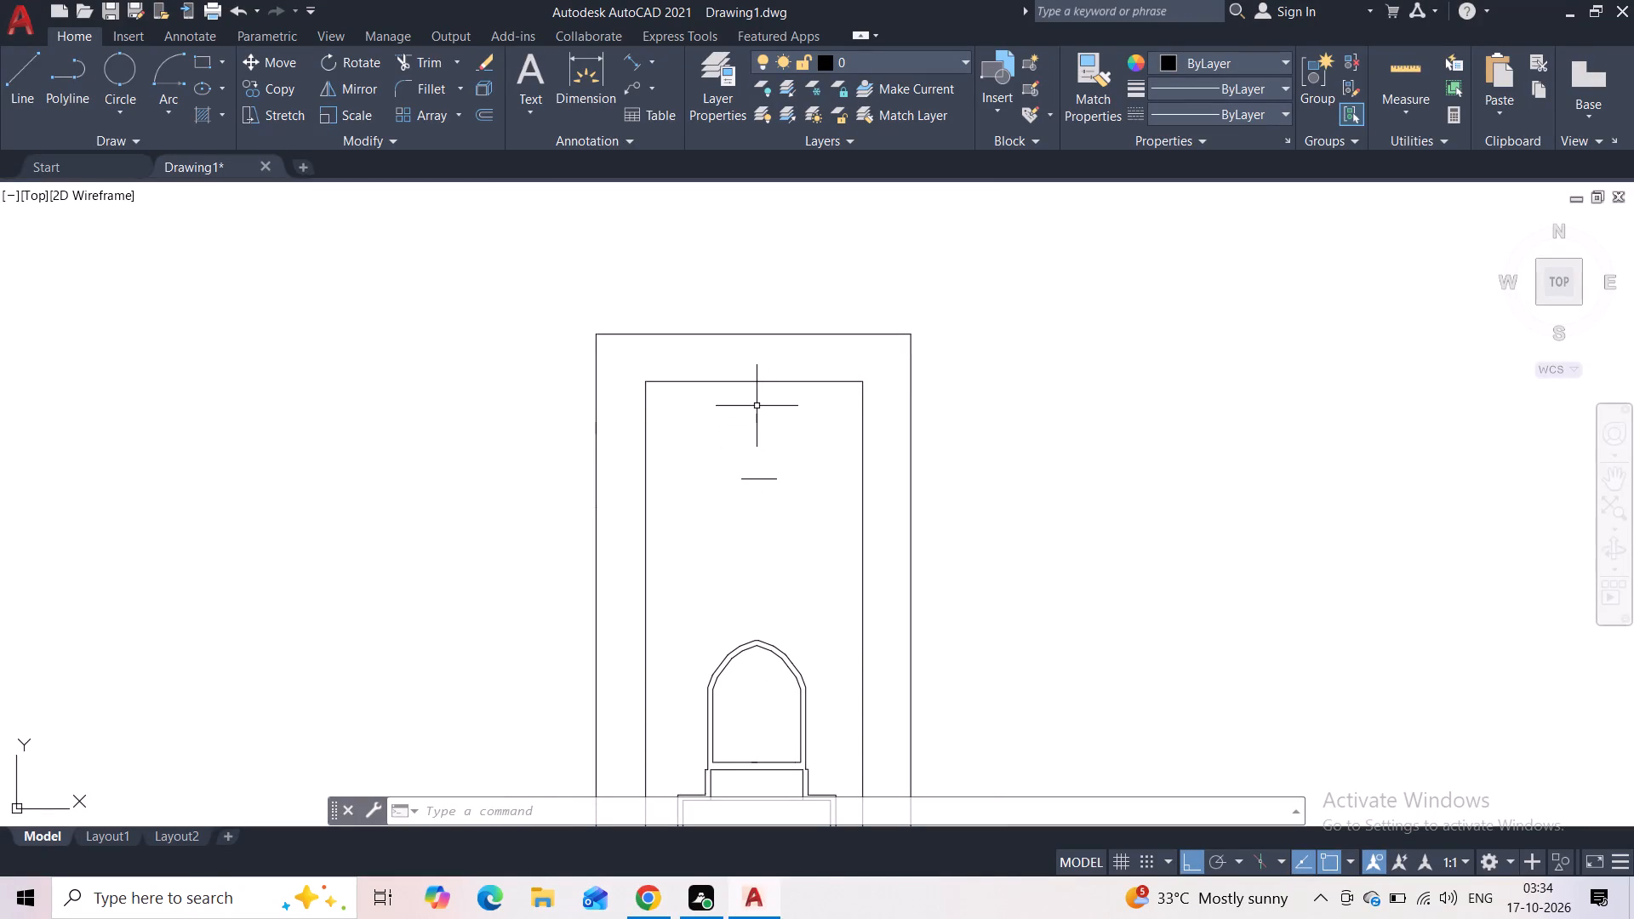
{"action": "scroll", "coordinate": [752, 450], "scroll_direction": "up", "scroll_amount": 2}
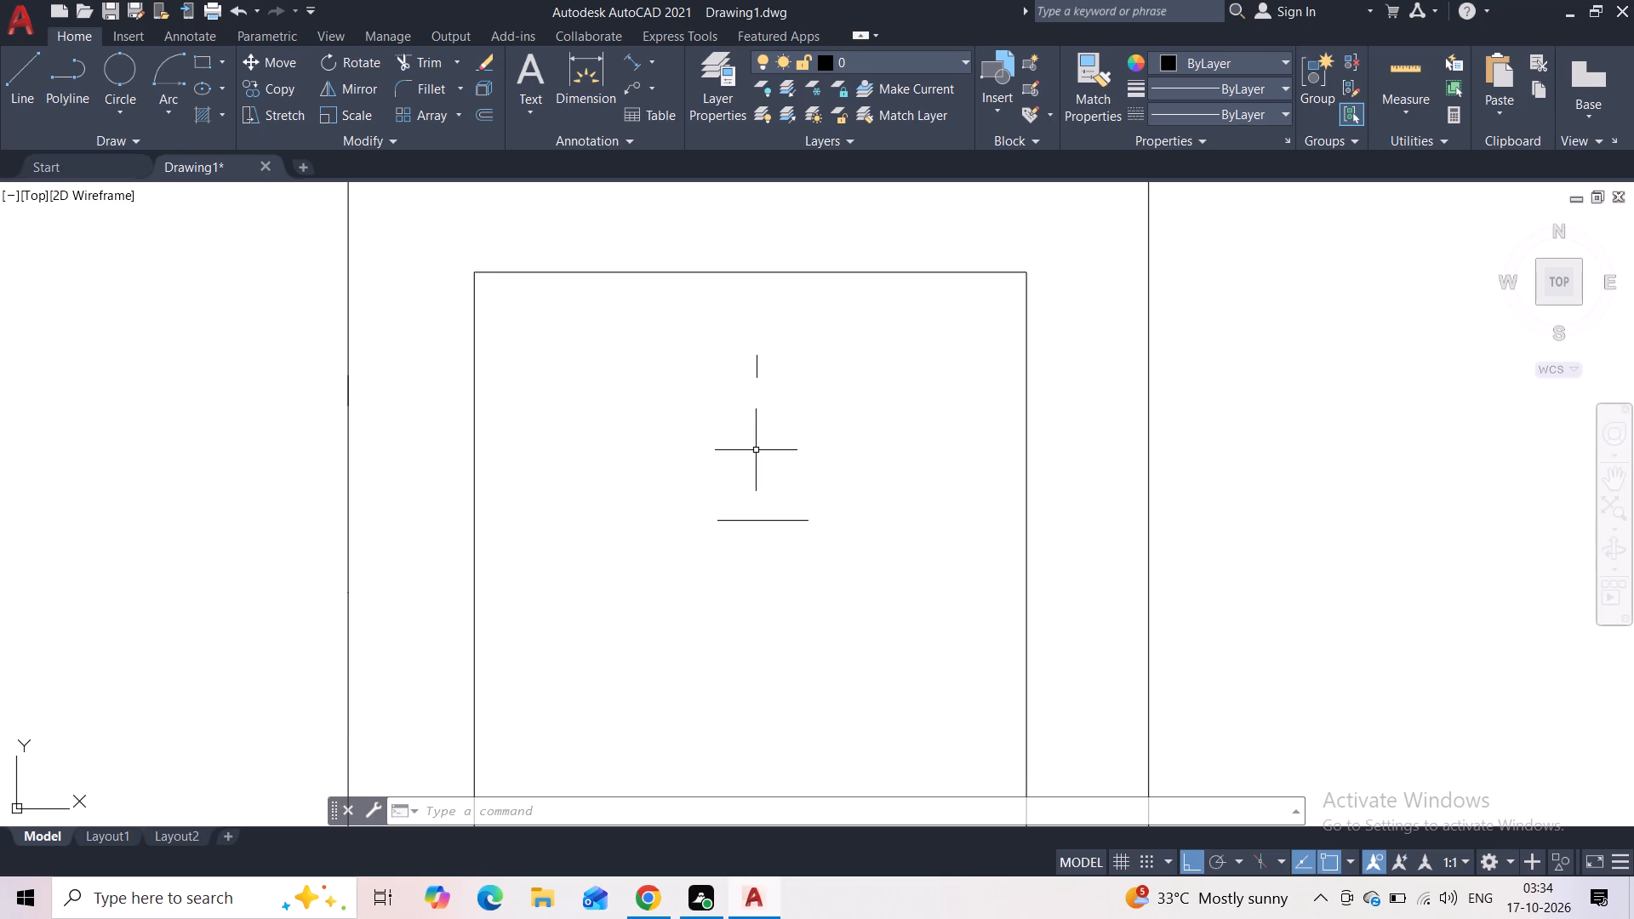
{"action": "left_click", "coordinate": [32, 92]}
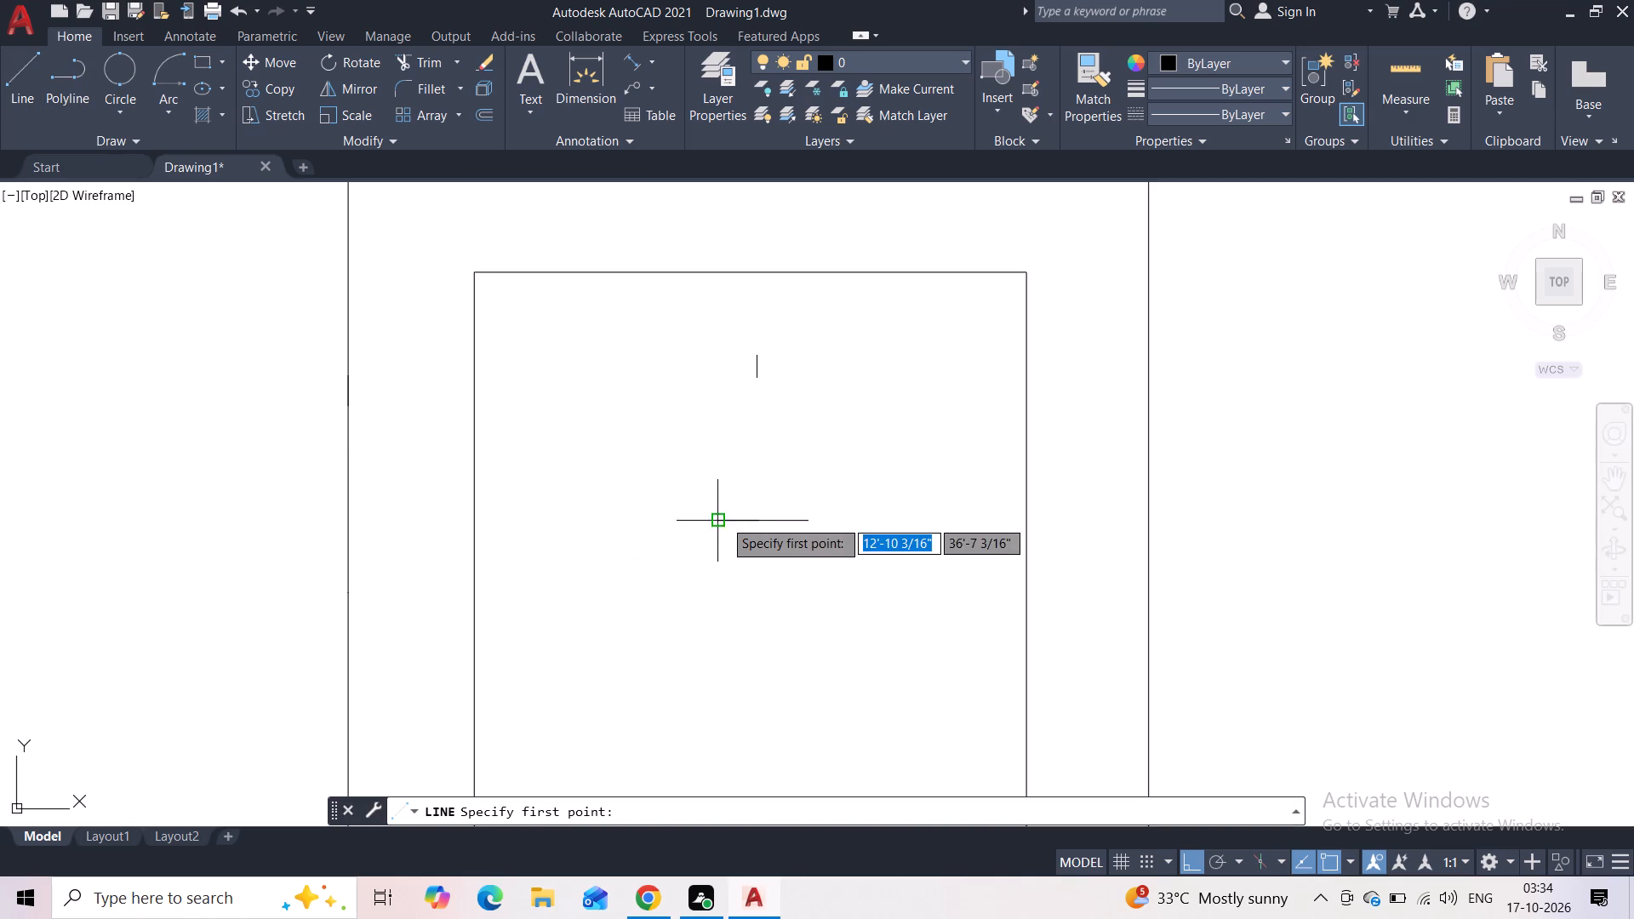
{"action": "left_click", "coordinate": [721, 522]}
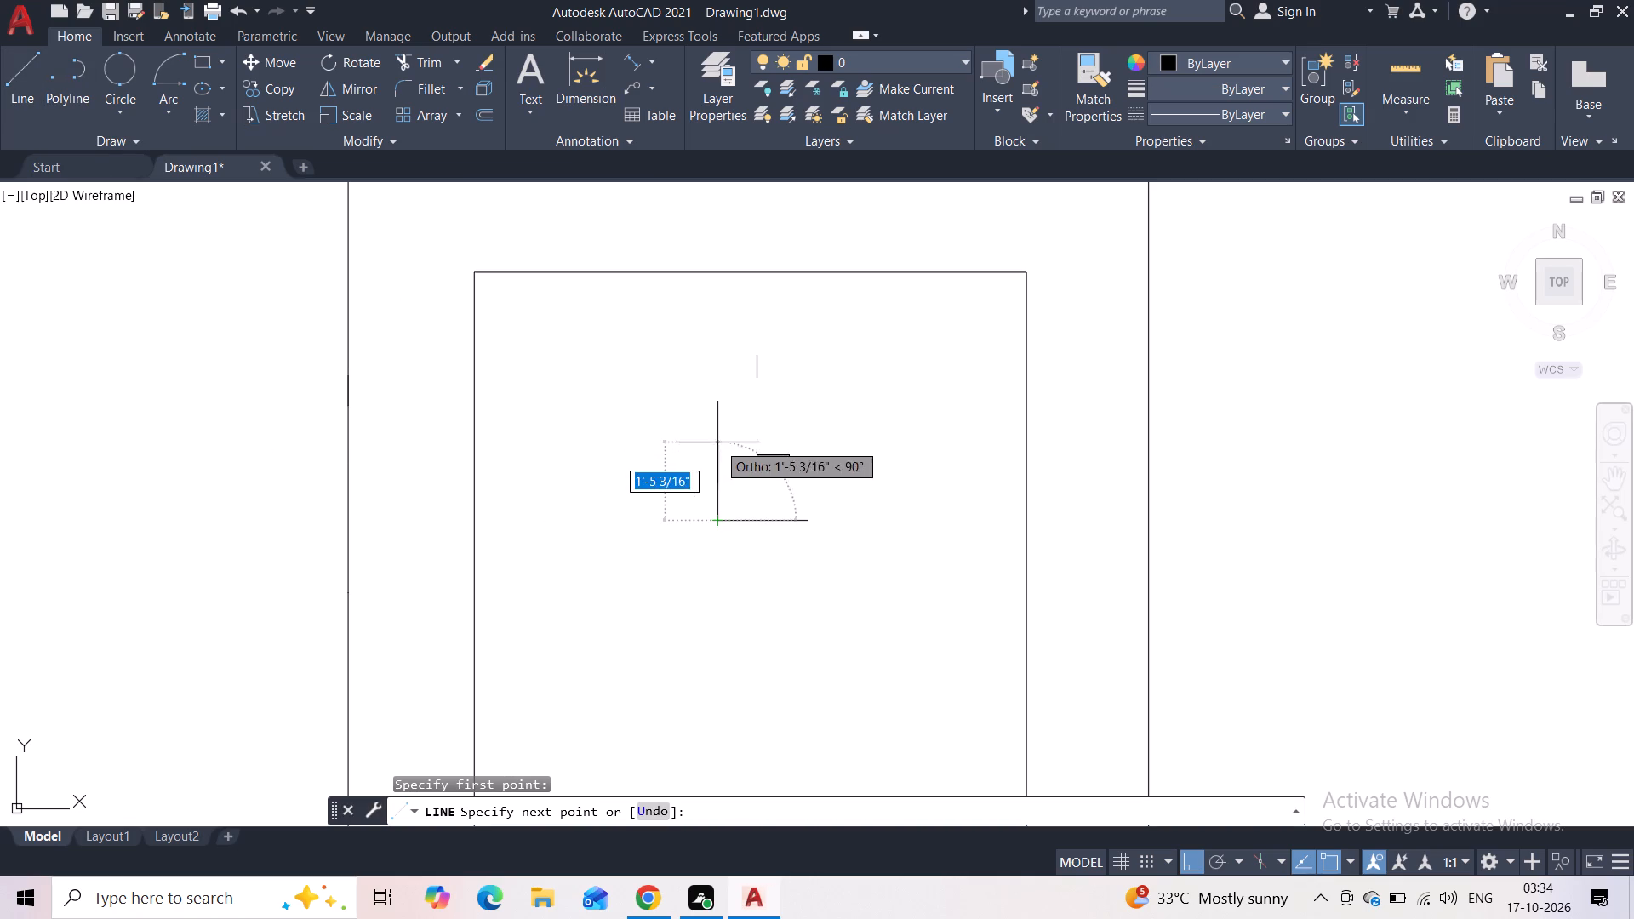
{"action": "left_click", "coordinate": [714, 417]}
{"action": "key", "text": "Escape"}
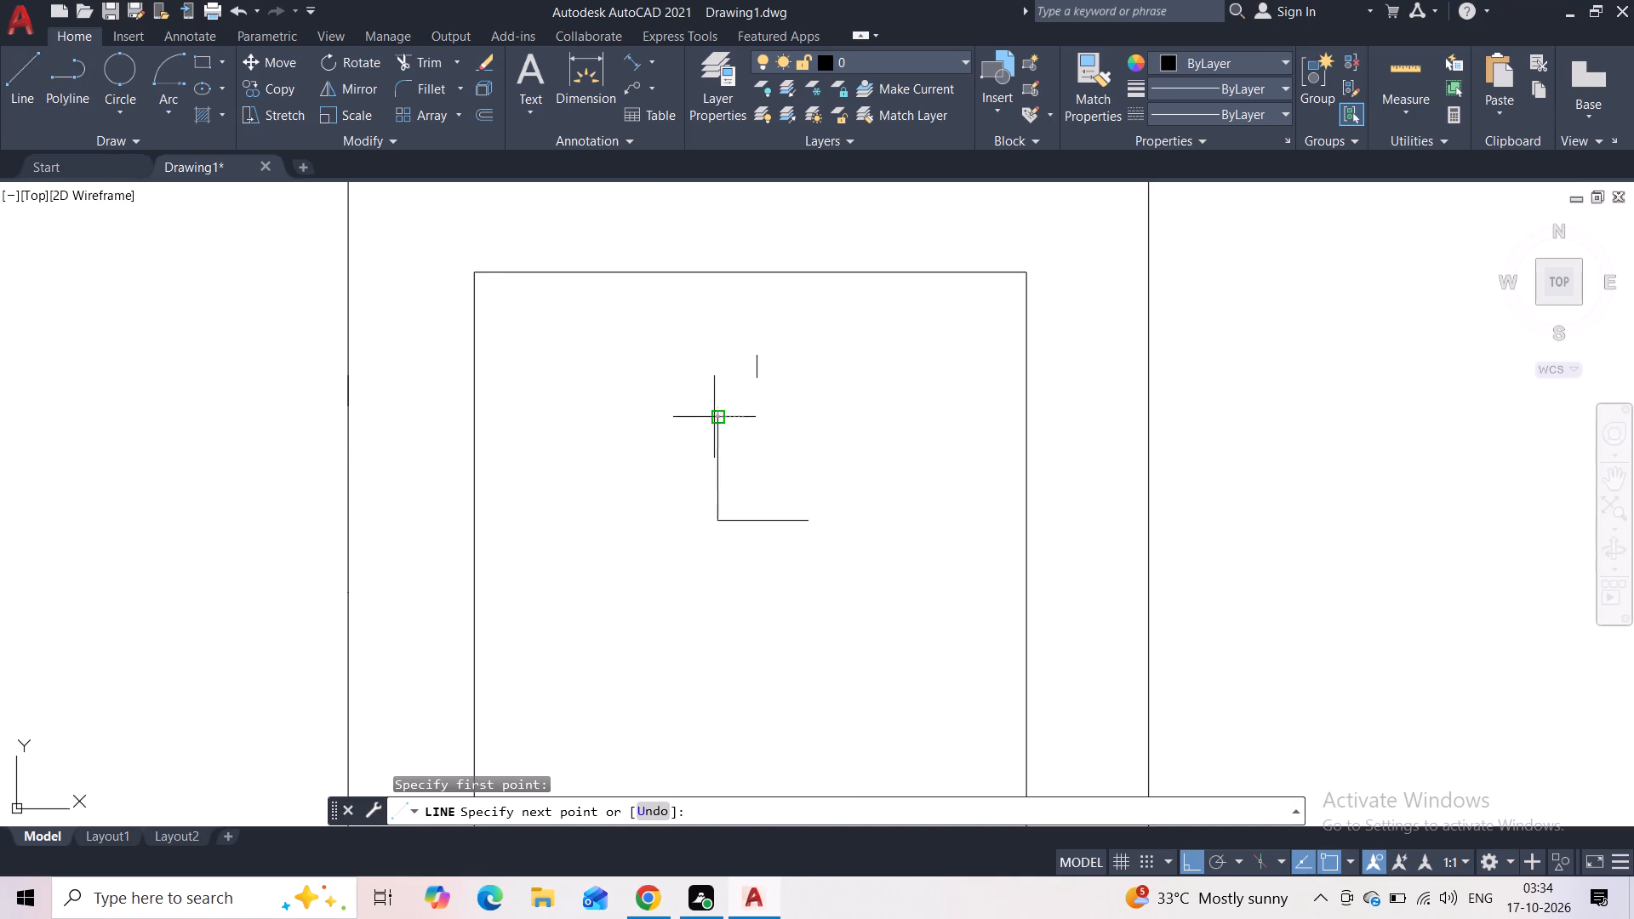
{"action": "key", "text": "space"}
{"action": "left_click", "coordinate": [808, 518]}
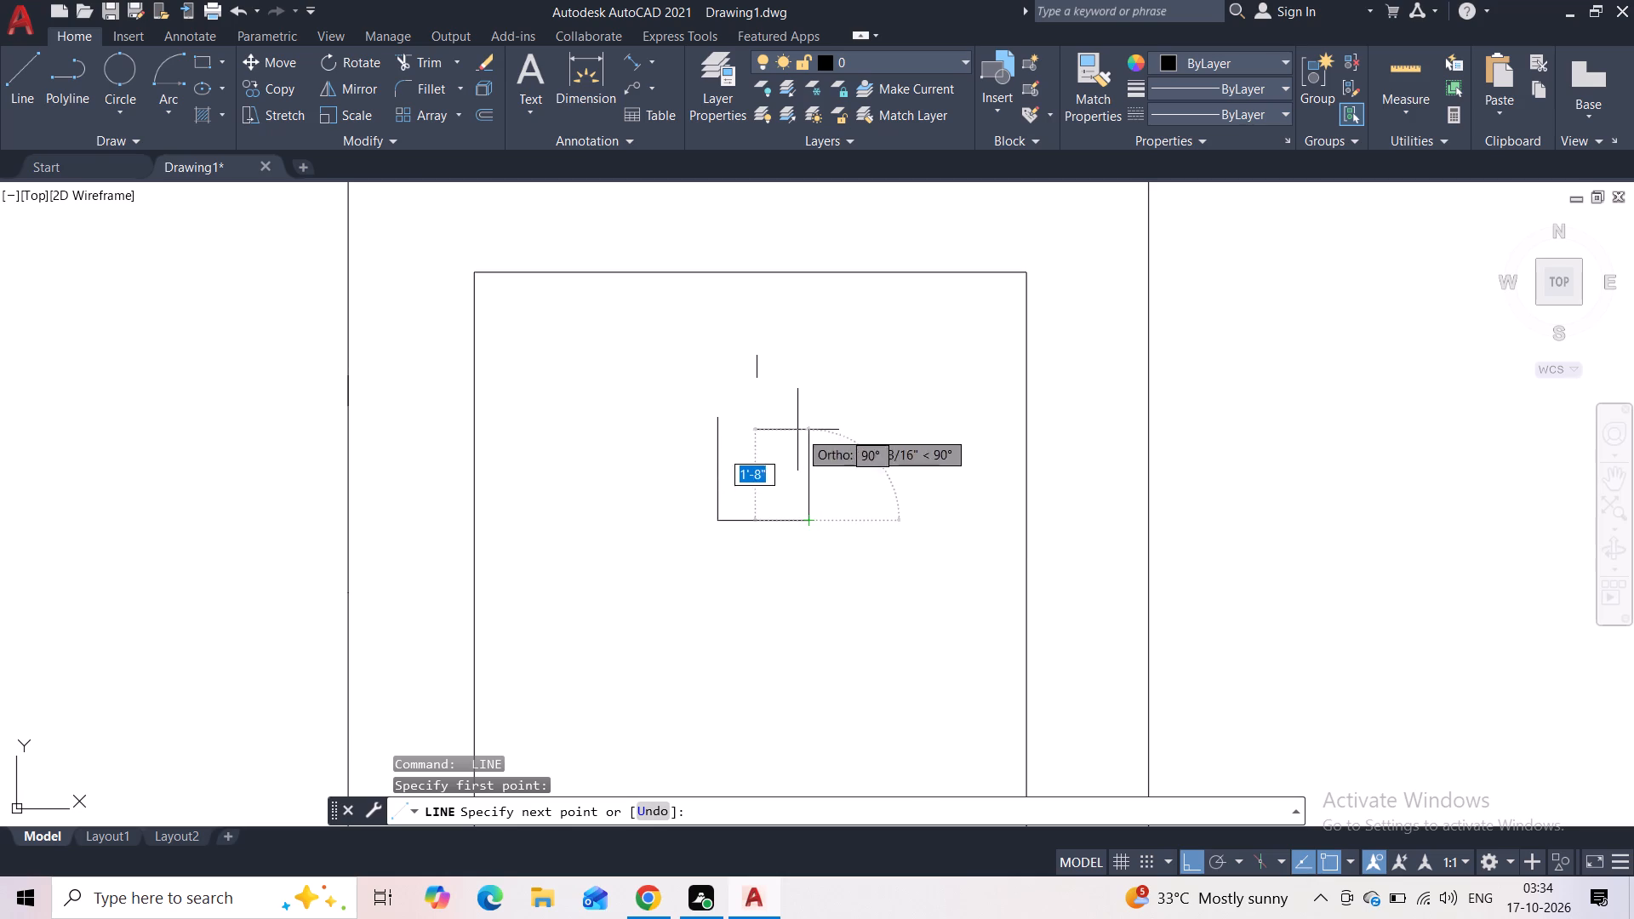
{"action": "left_click", "coordinate": [801, 418]}
{"action": "key", "text": "Escape"}
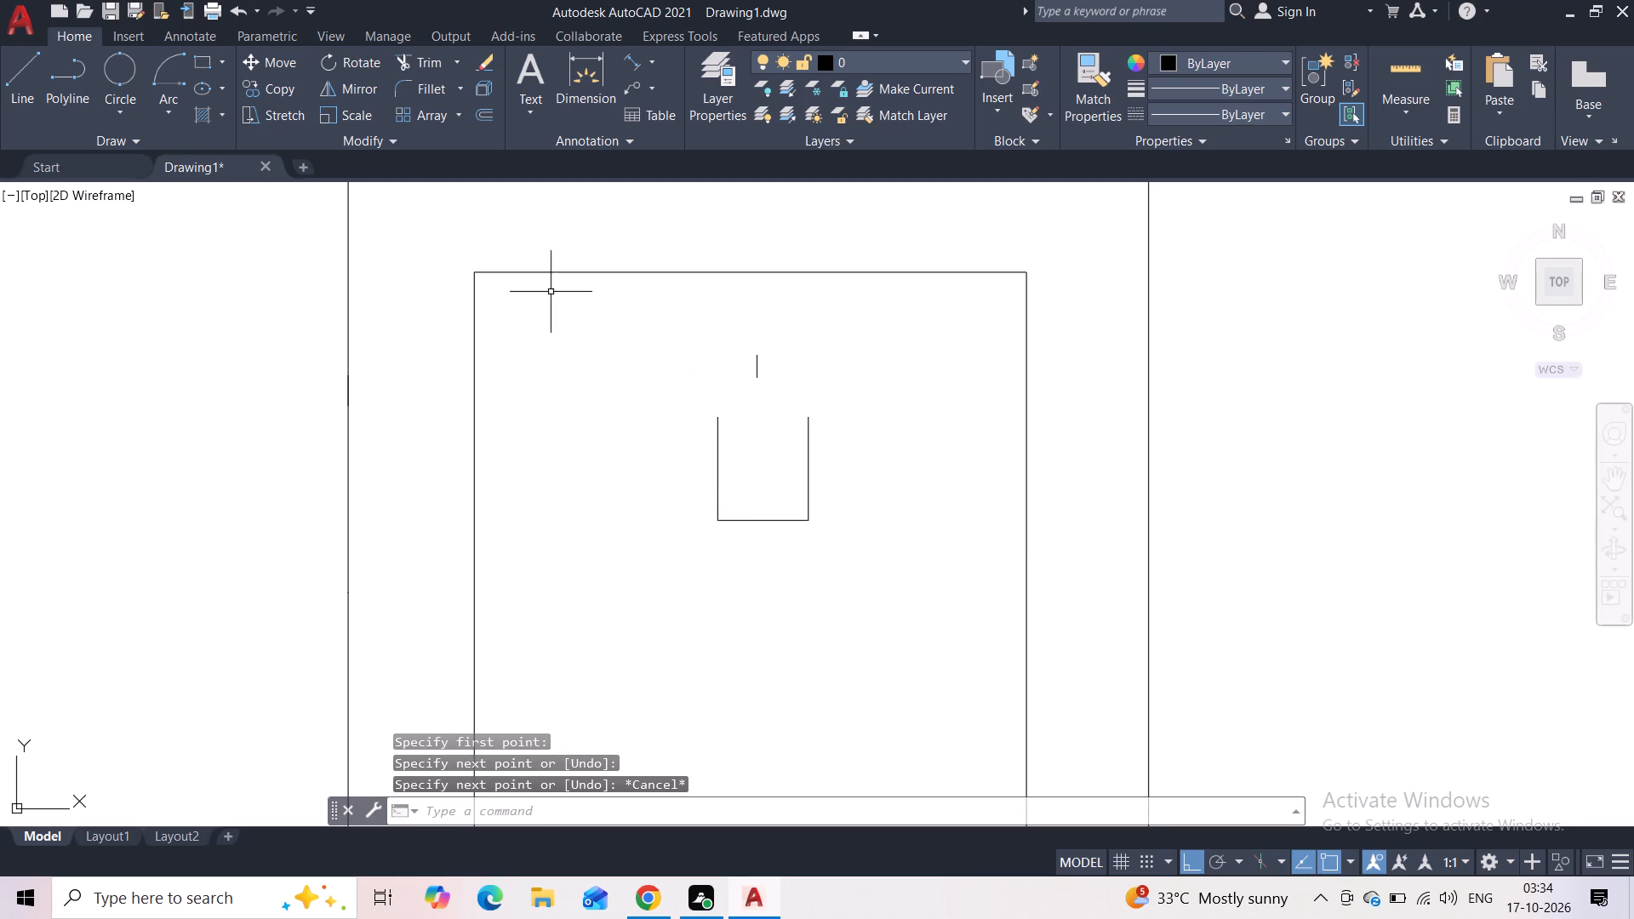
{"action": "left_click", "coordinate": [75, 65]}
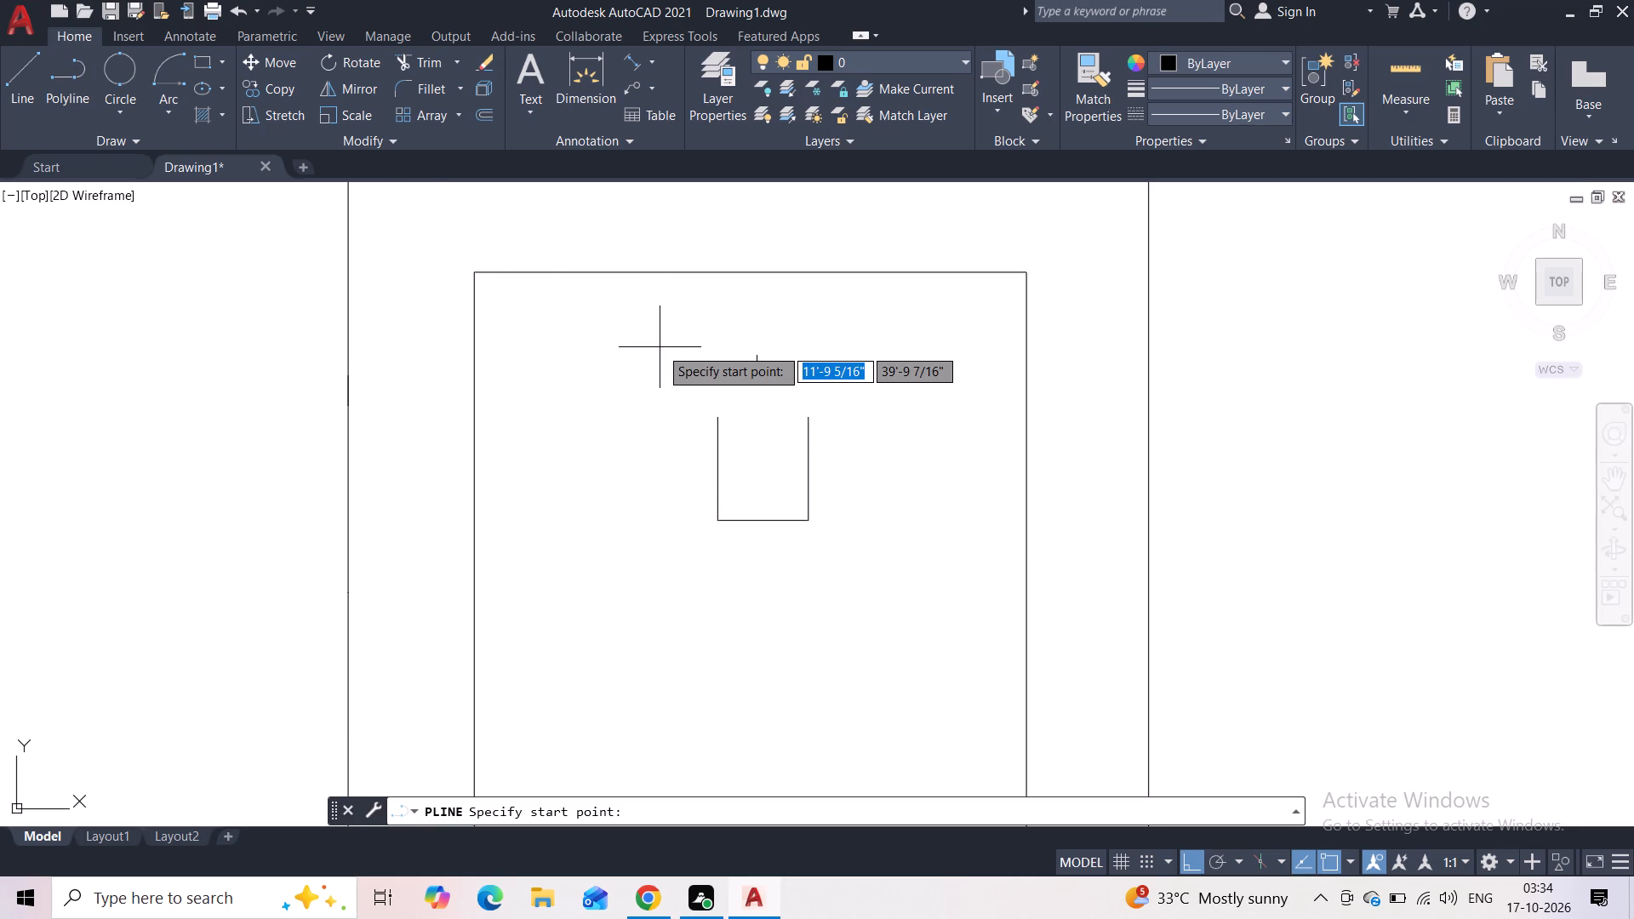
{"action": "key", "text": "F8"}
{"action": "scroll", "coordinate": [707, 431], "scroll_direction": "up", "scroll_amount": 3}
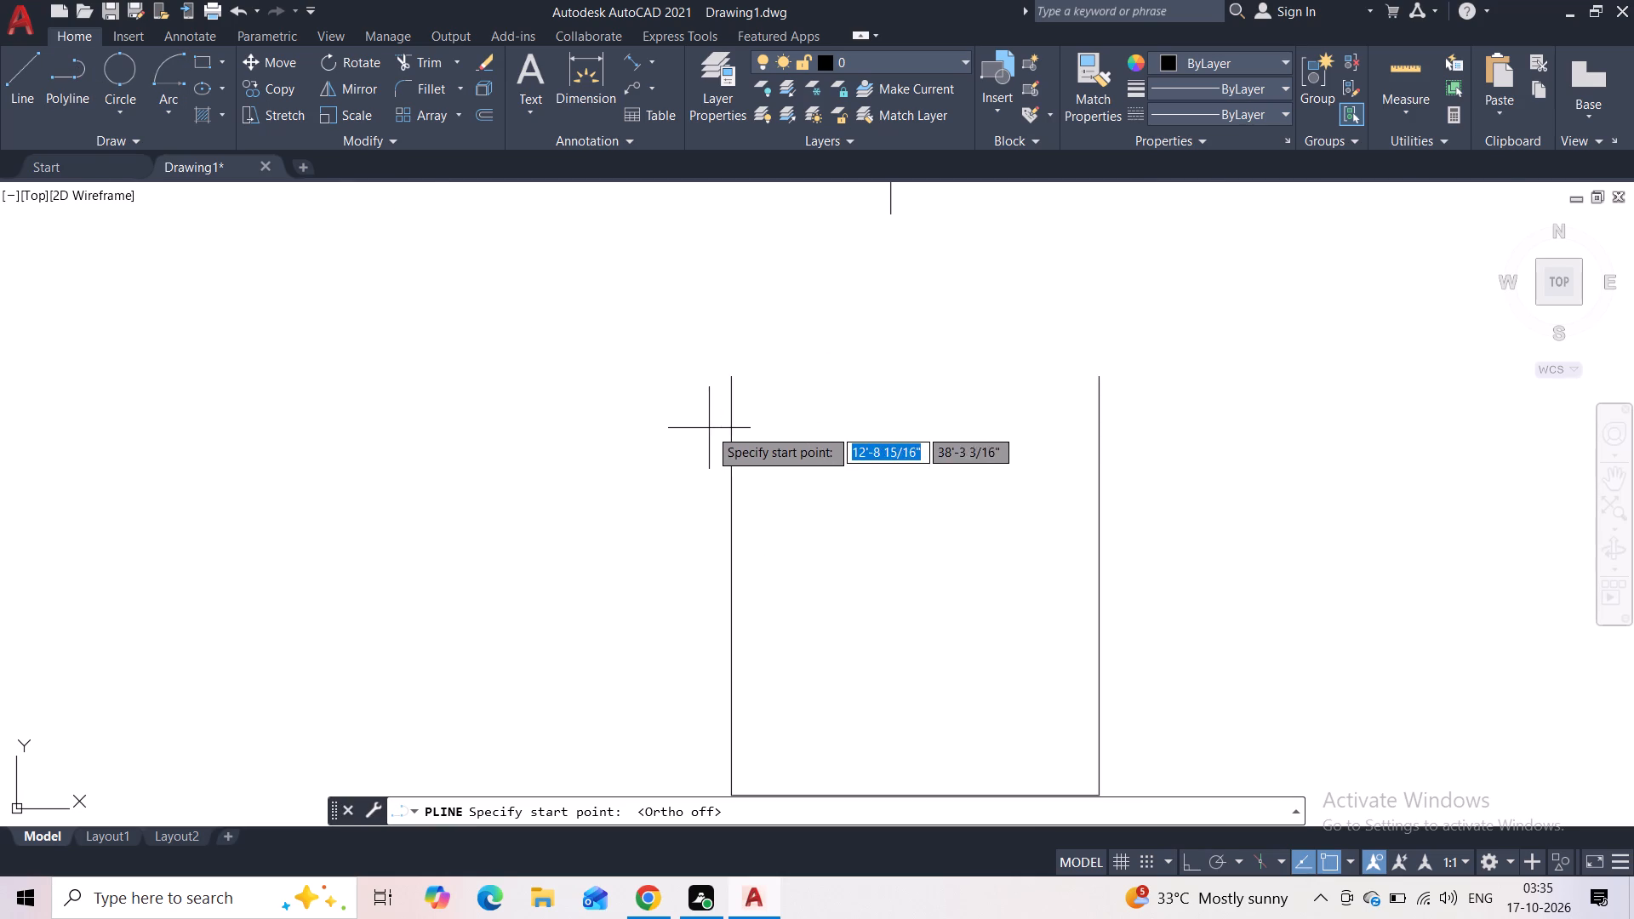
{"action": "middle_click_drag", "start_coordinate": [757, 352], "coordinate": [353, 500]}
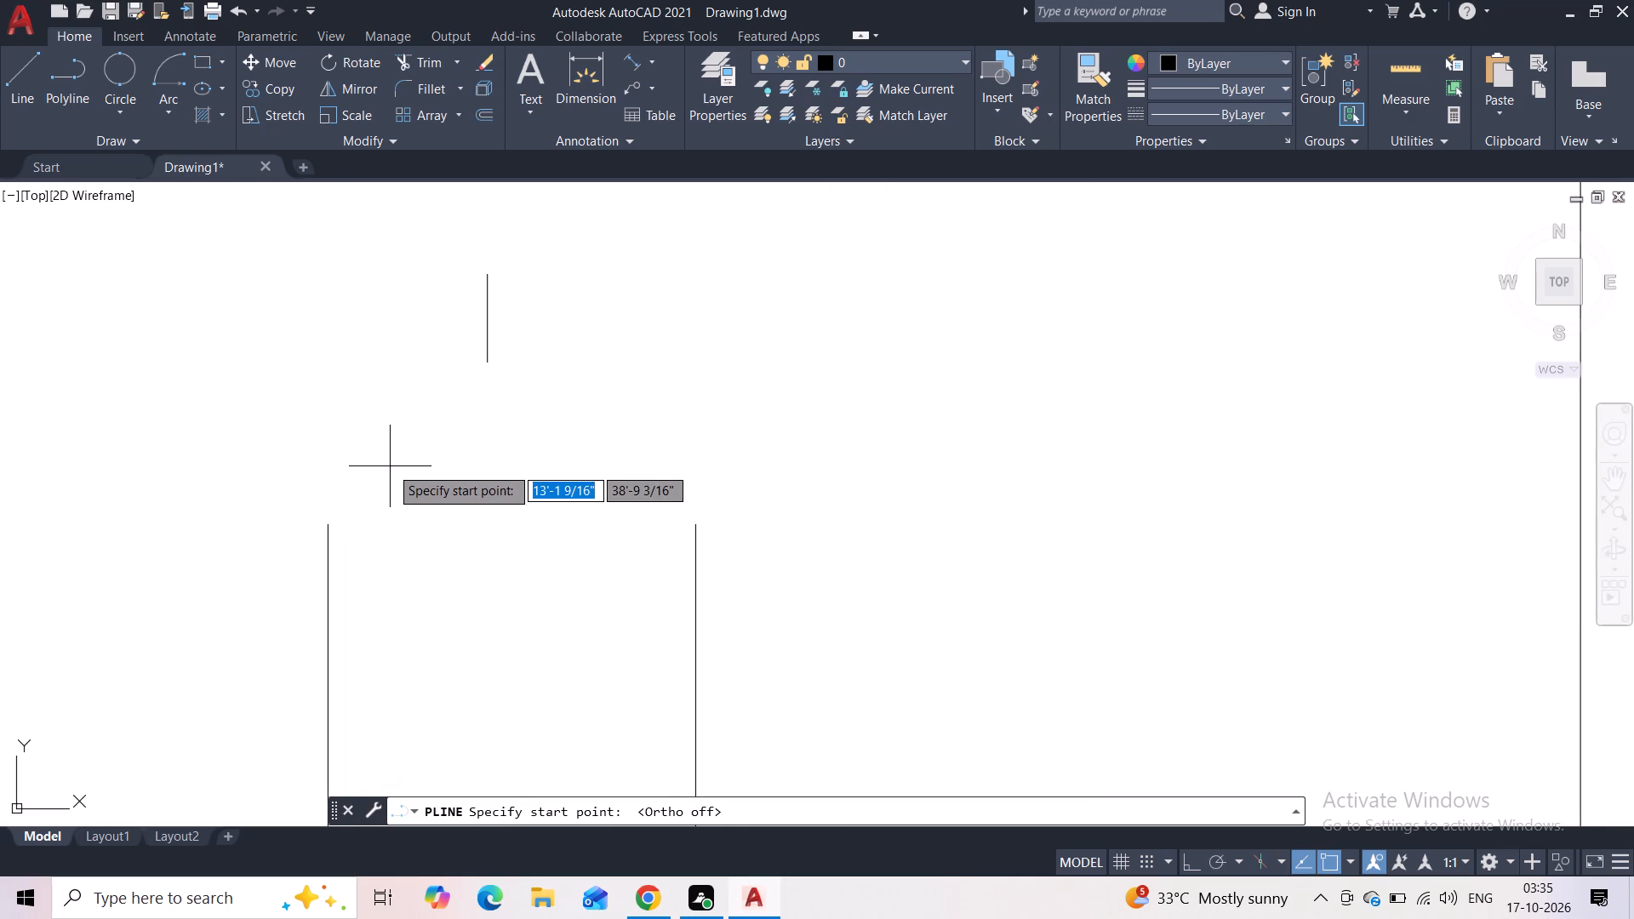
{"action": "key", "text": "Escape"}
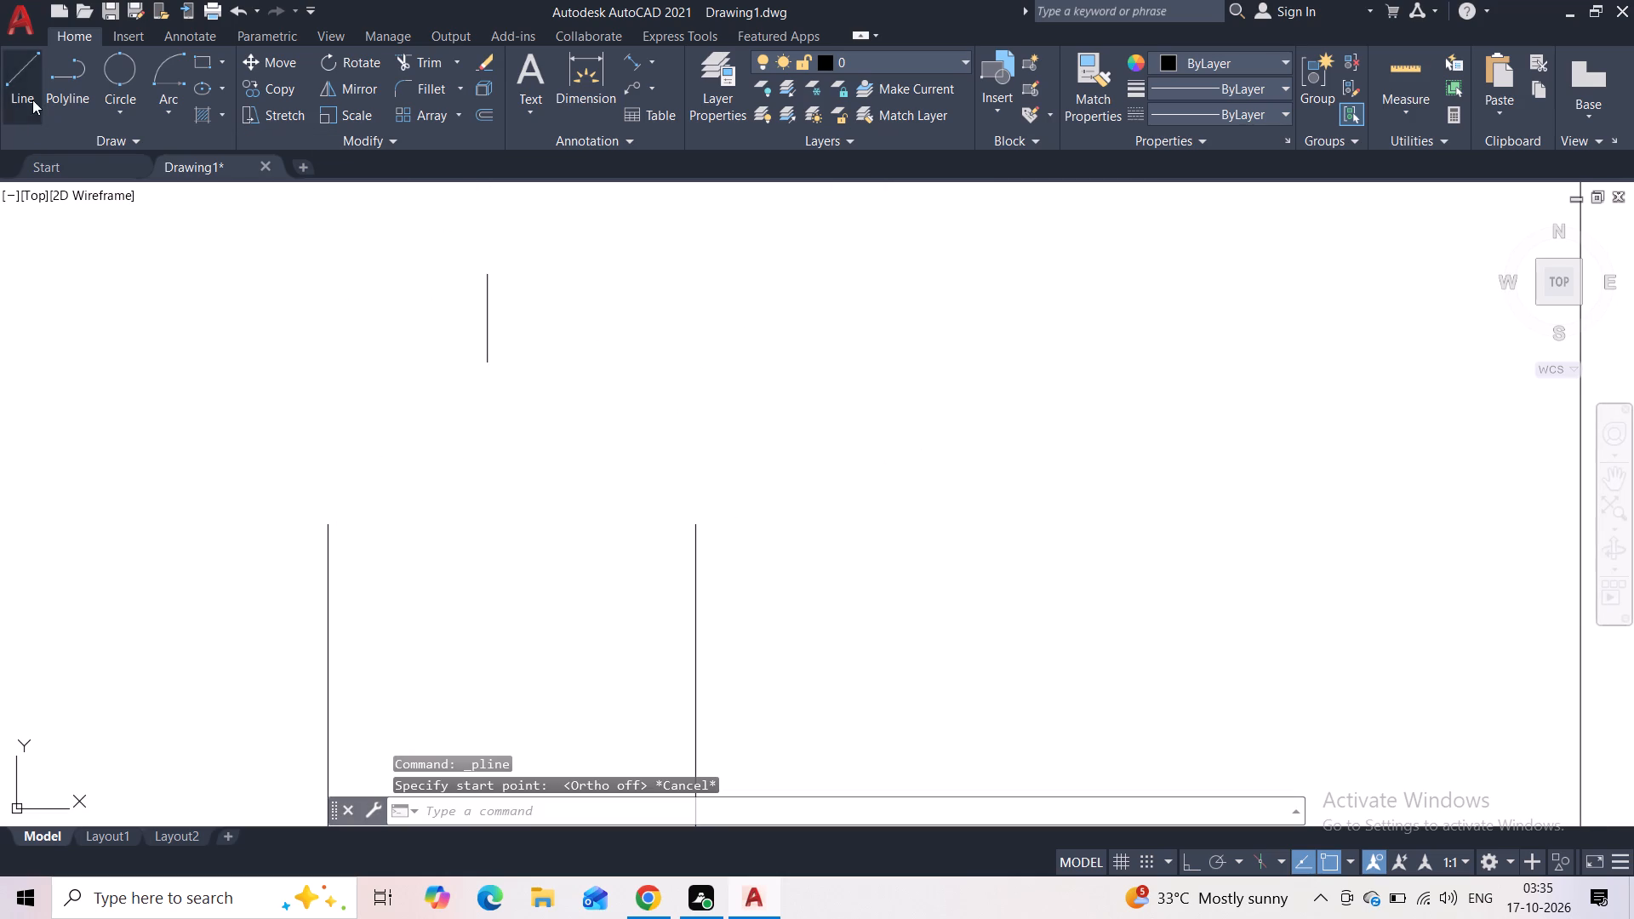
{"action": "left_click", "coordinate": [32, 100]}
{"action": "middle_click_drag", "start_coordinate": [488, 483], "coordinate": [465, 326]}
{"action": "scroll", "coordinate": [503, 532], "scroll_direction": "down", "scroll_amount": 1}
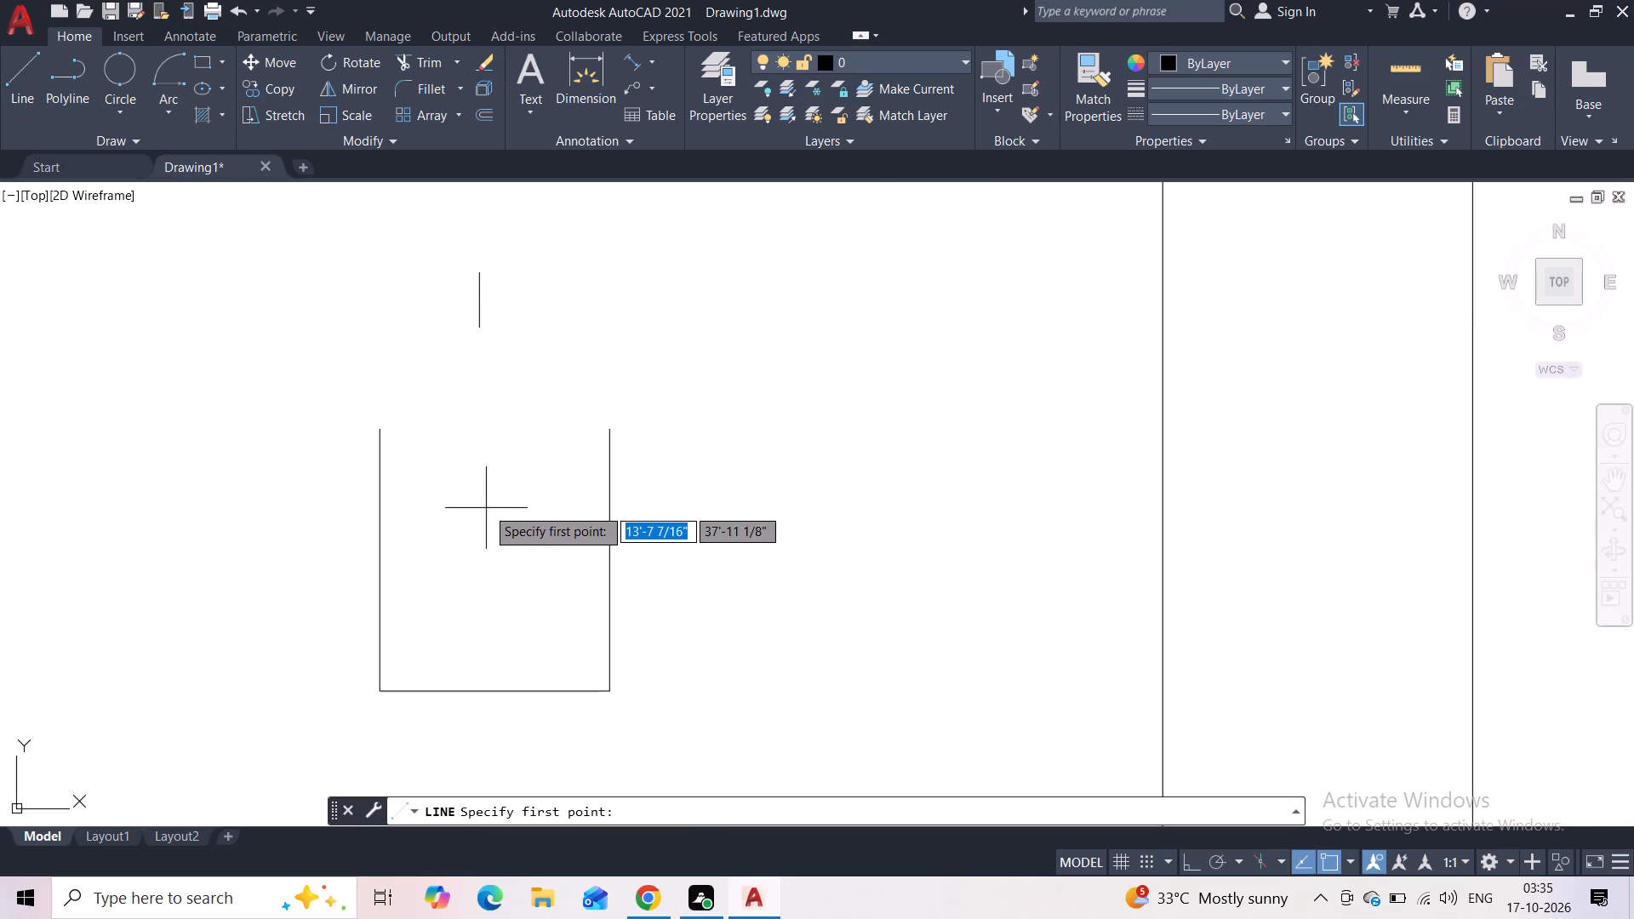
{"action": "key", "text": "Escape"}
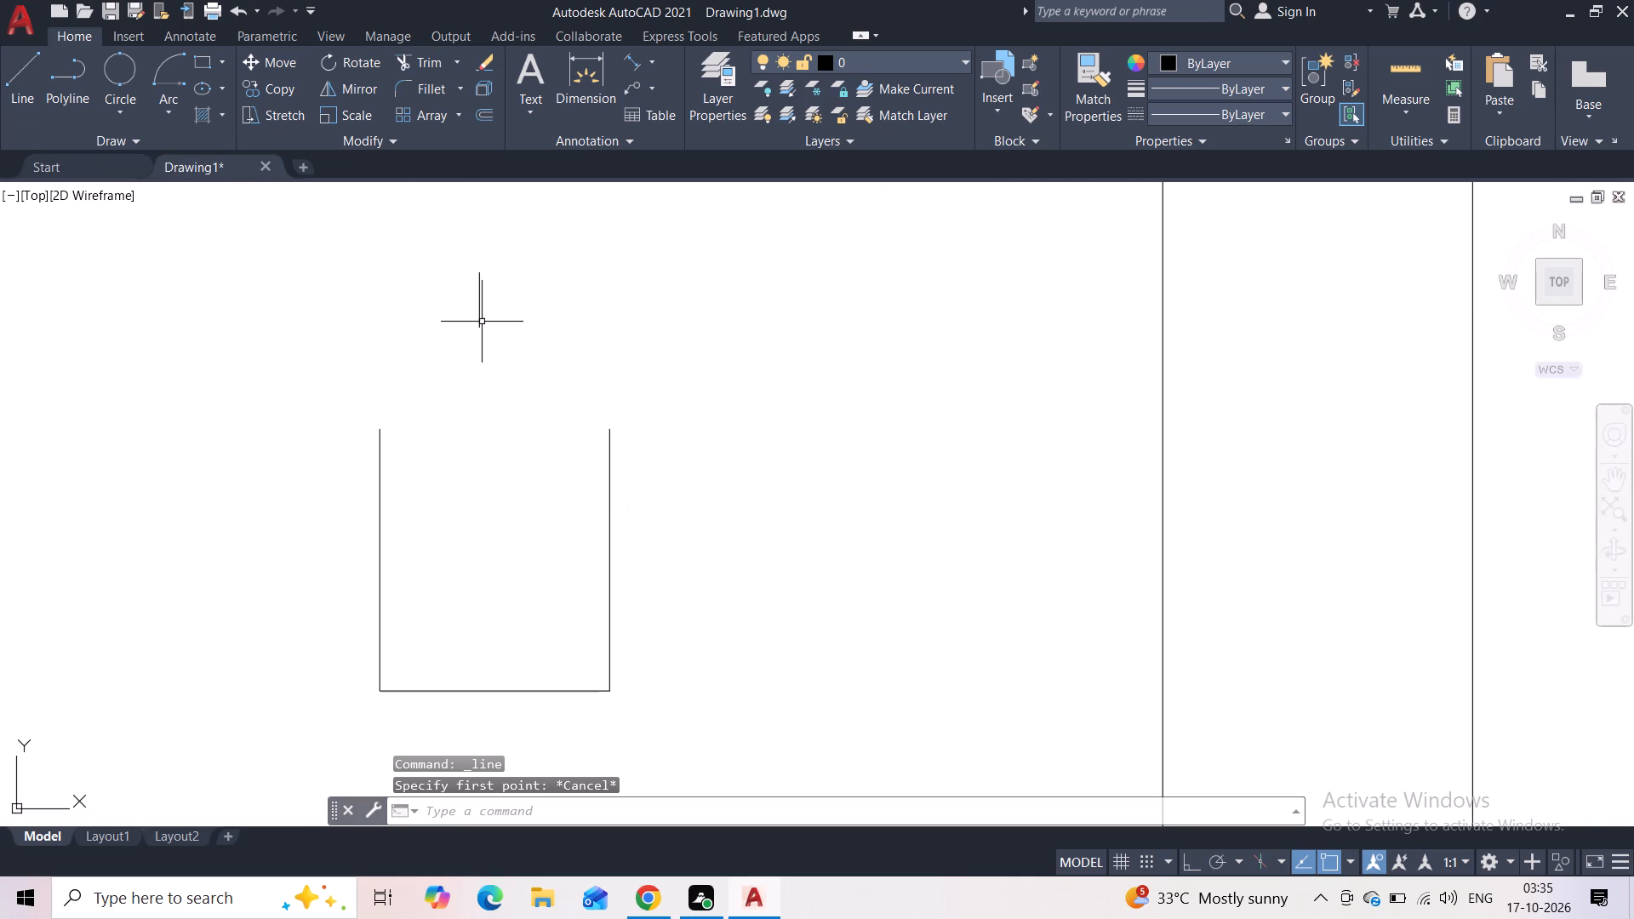
Draw a vertical centre line from the lower end of the short vertical line down past the U shape's base.
{"action": "left_click", "coordinate": [36, 84]}
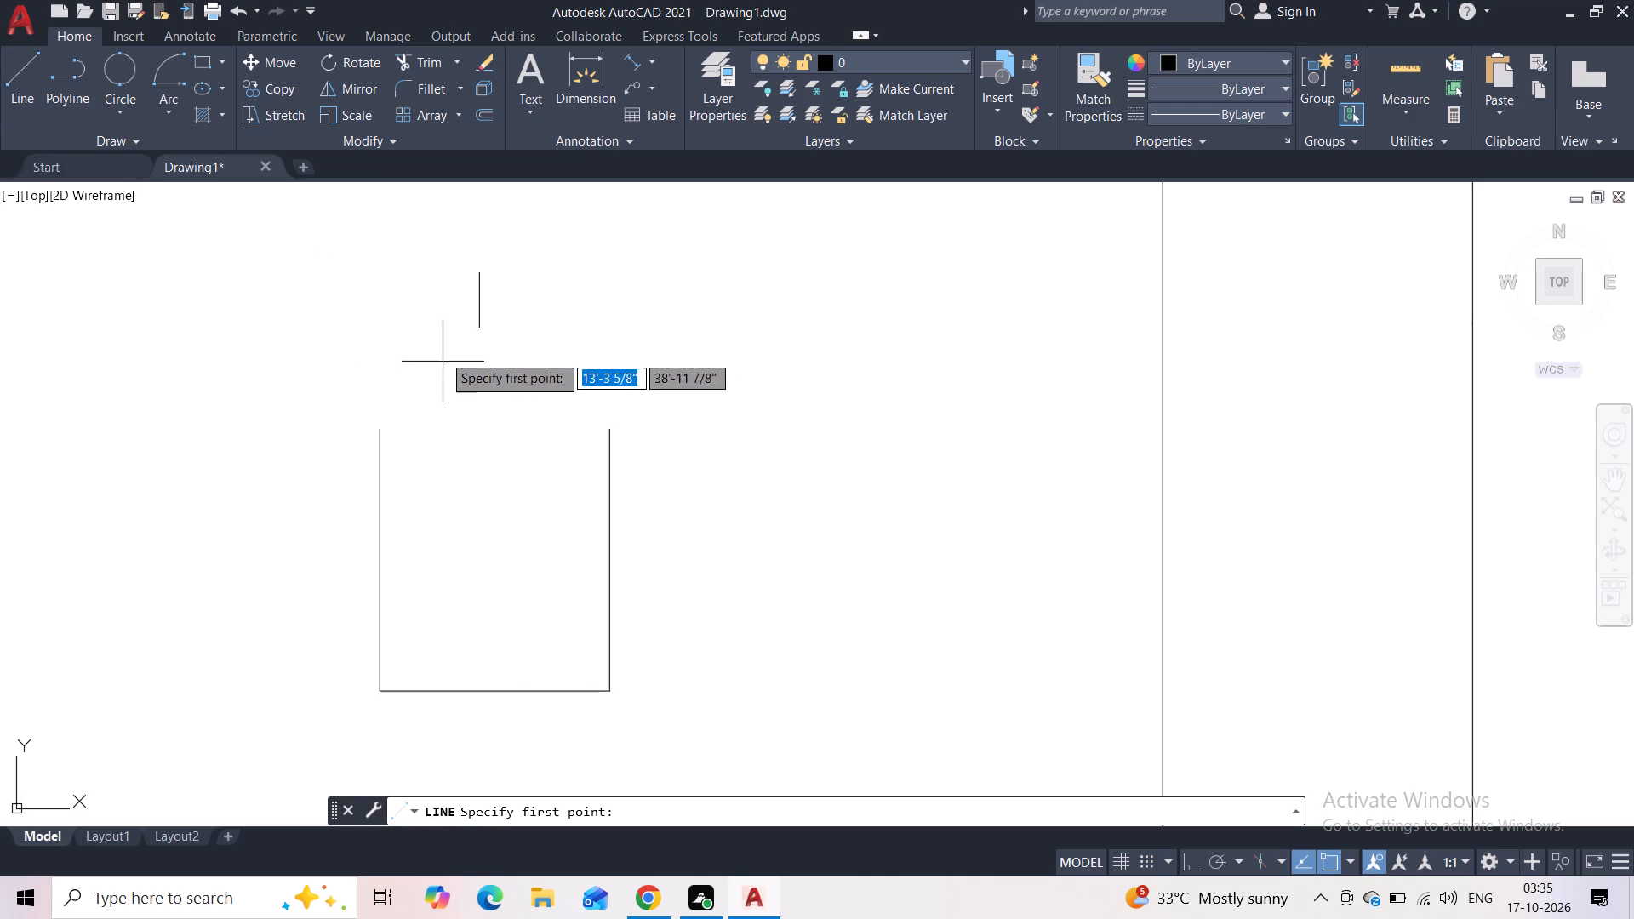
{"action": "left_click", "coordinate": [482, 330]}
{"action": "middle_click_drag", "start_coordinate": [507, 615], "coordinate": [488, 468]}
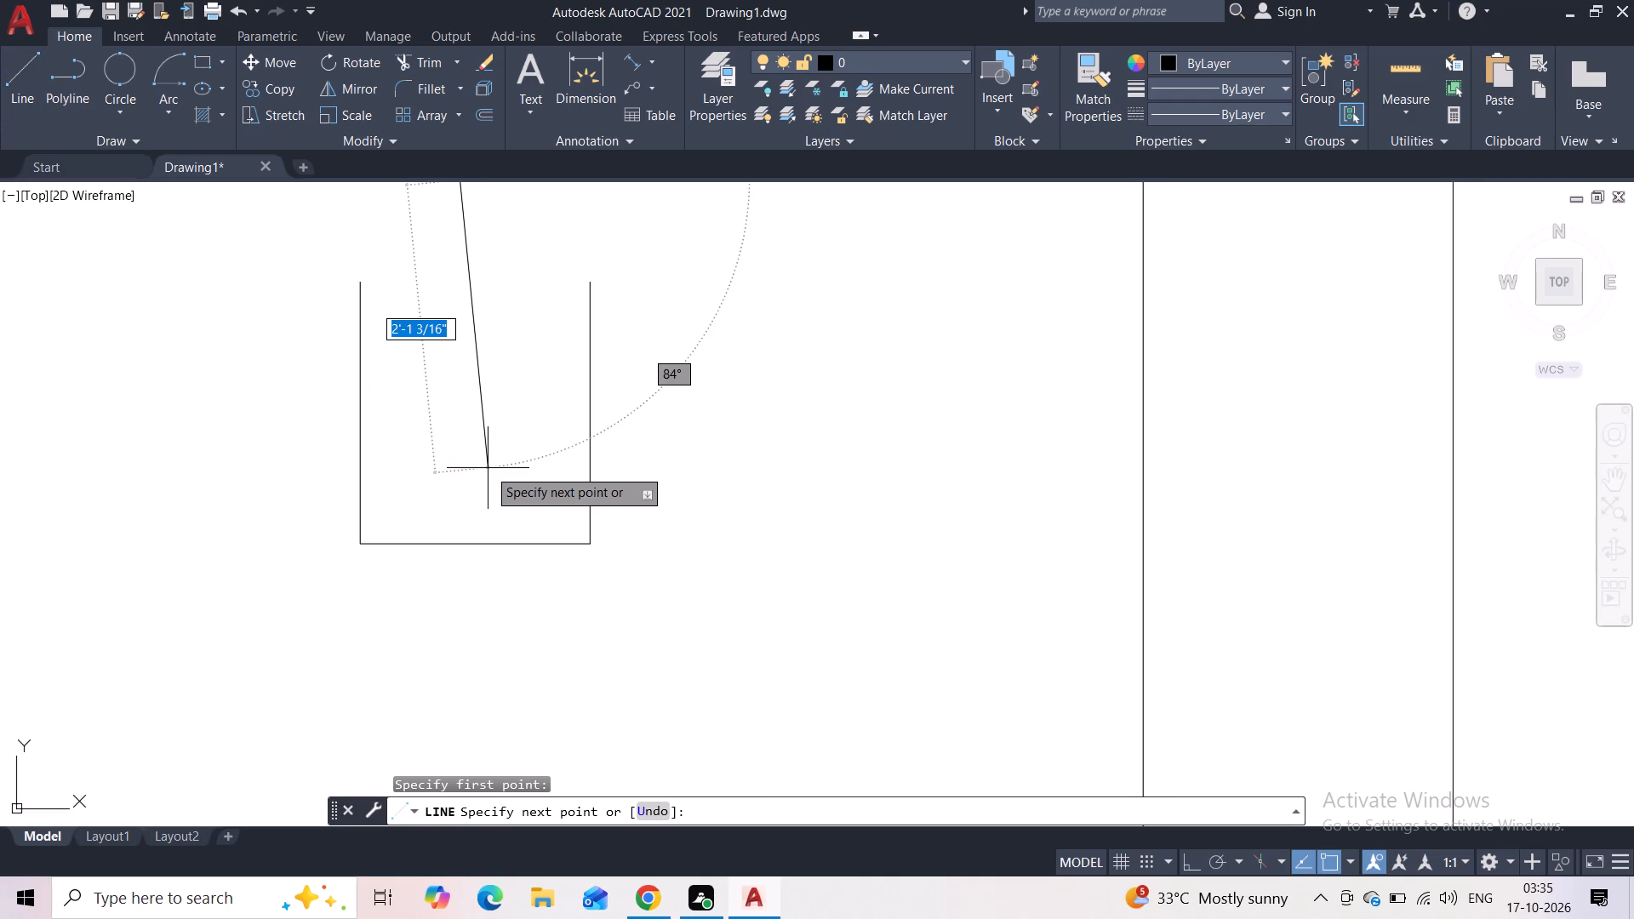
{"action": "key", "text": "F8"}
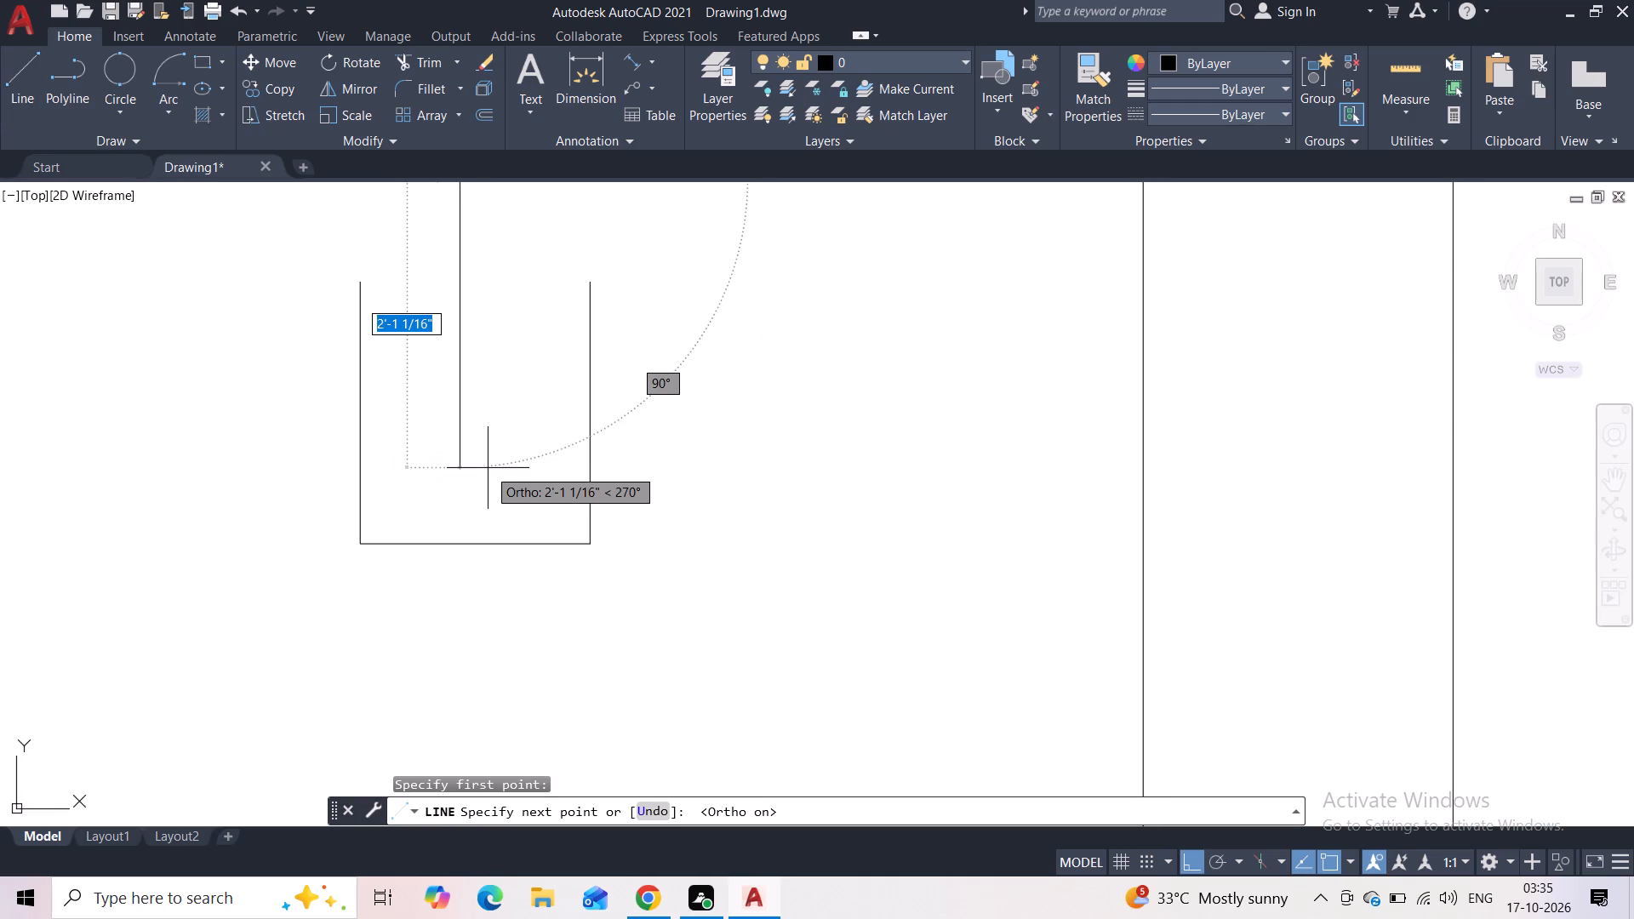
{"action": "left_click", "coordinate": [437, 640]}
{"action": "key", "text": "Escape"}
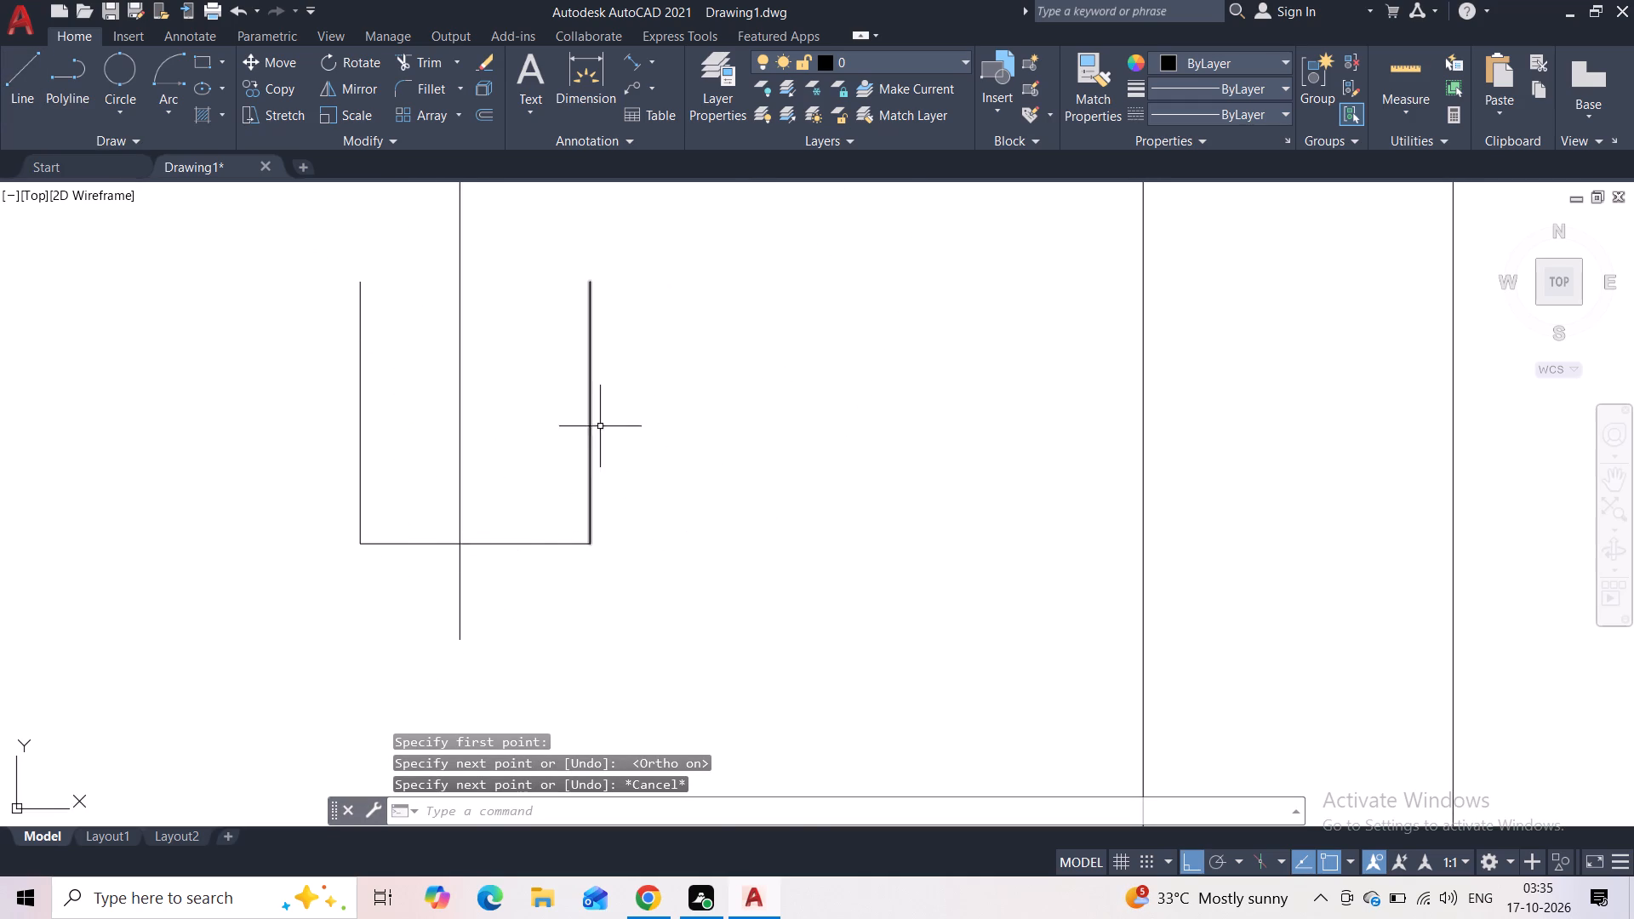
Join the U shape's base and two side lines into a single polyline.
{"action": "left_click", "coordinate": [629, 403]}
{"action": "left_click", "coordinate": [559, 593]}
{"action": "left_click", "coordinate": [374, 375]}
{"action": "left_click", "coordinate": [350, 401]}
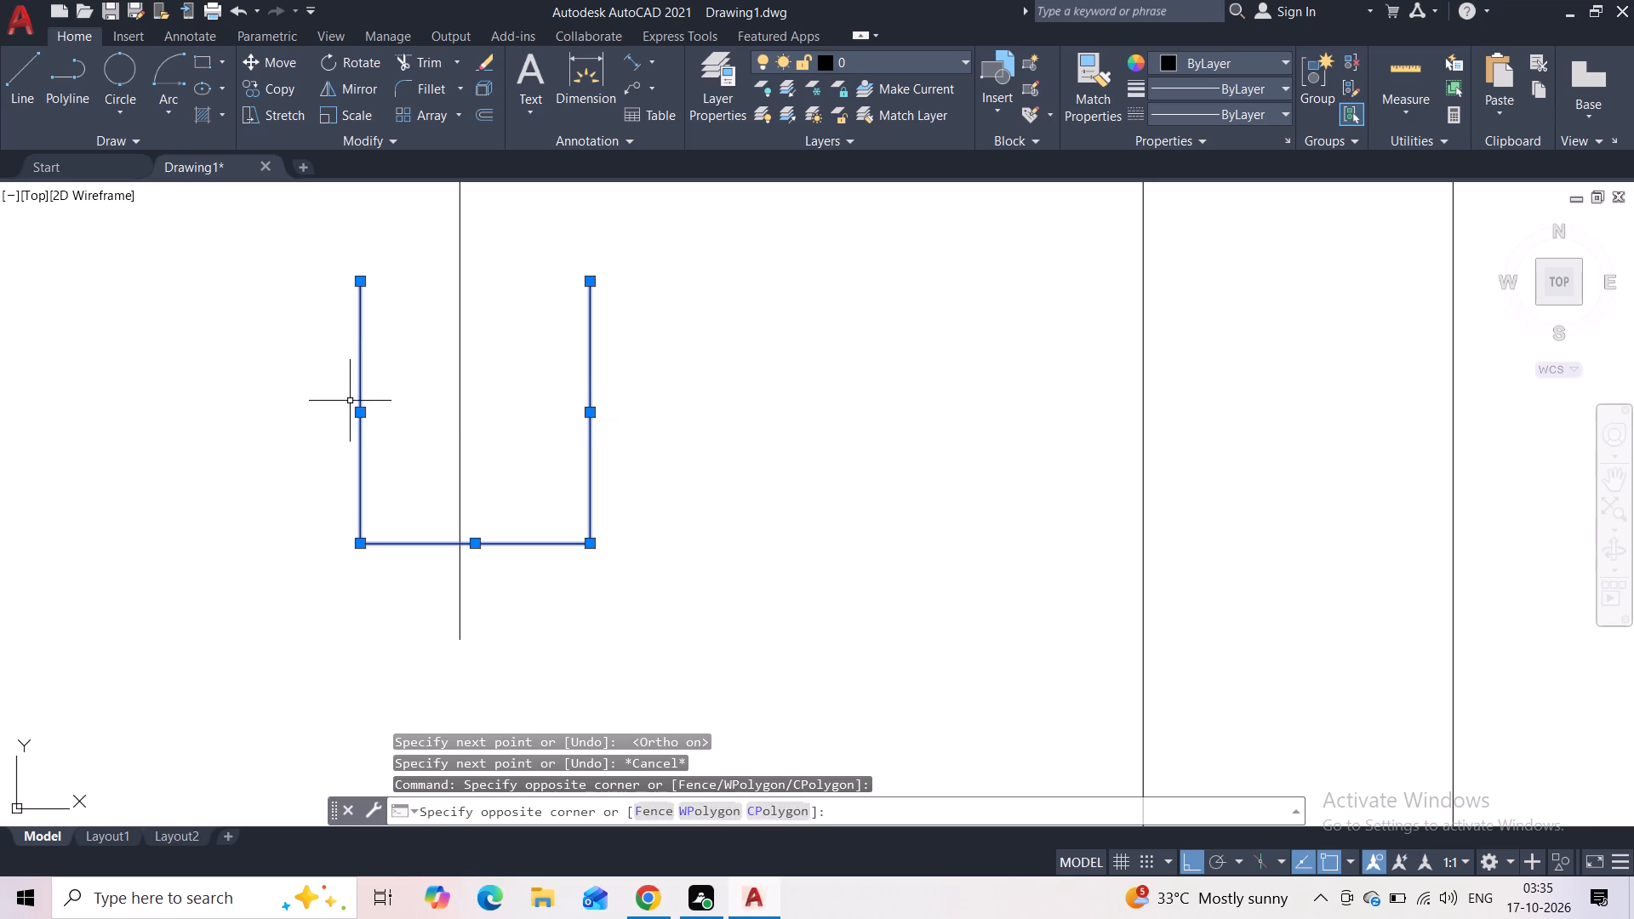
{"action": "key", "text": "j"}
{"action": "key", "text": "Return"}
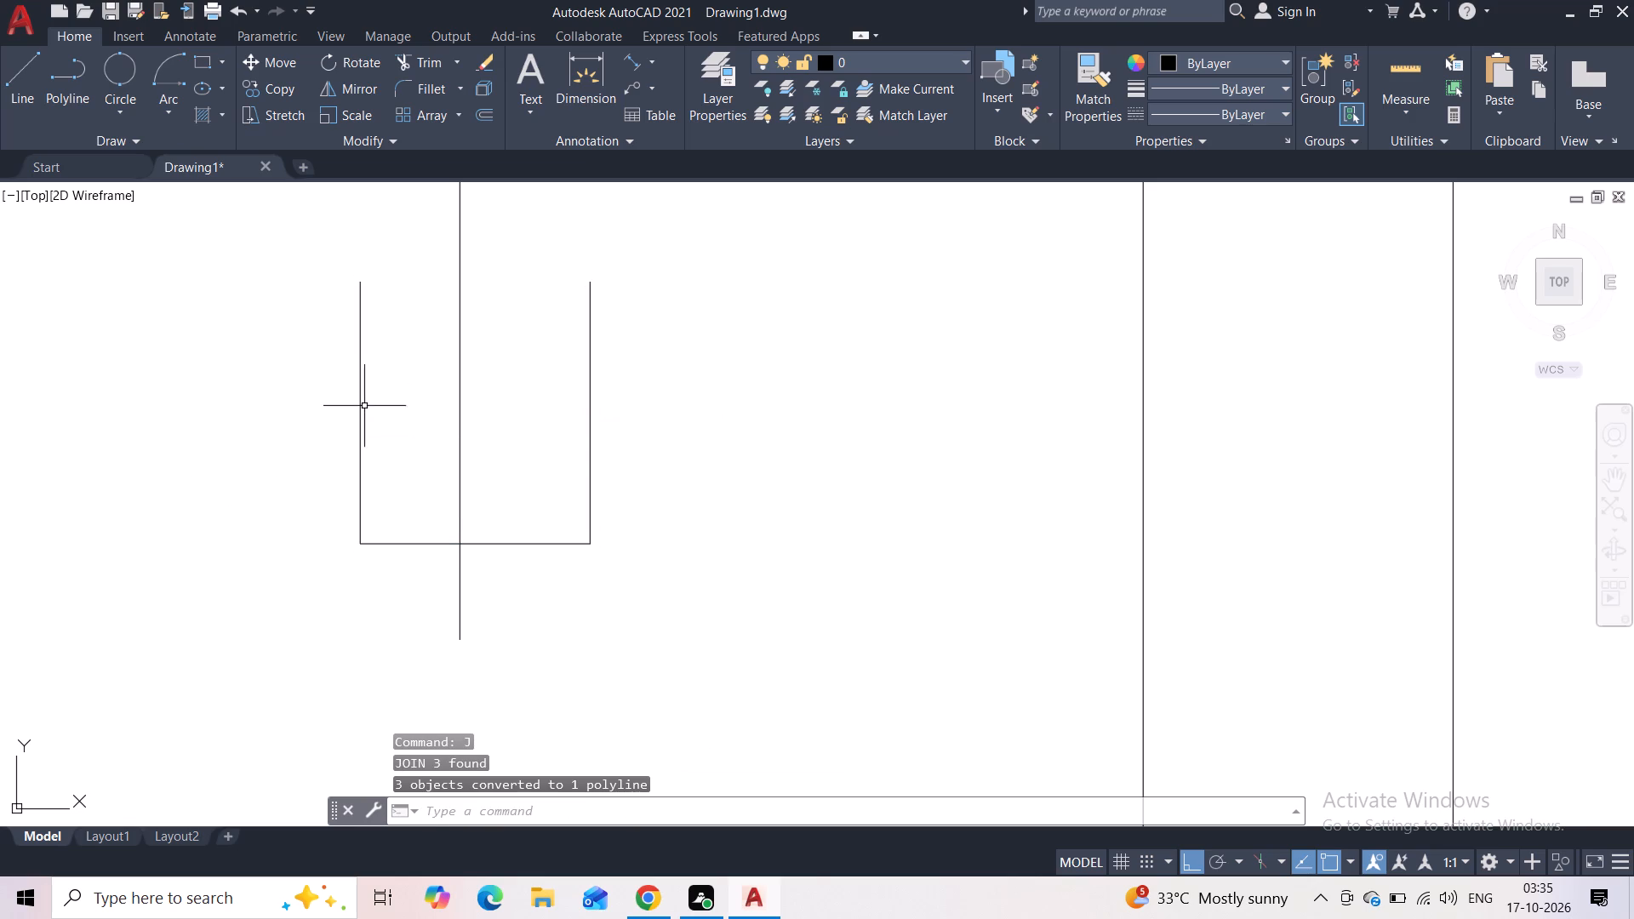
Move the joined U shape horizontally from its base midpoint so that it is centred on the vertical centre line.
{"action": "left_click", "coordinate": [620, 421]}
{"action": "left_click", "coordinate": [555, 608]}
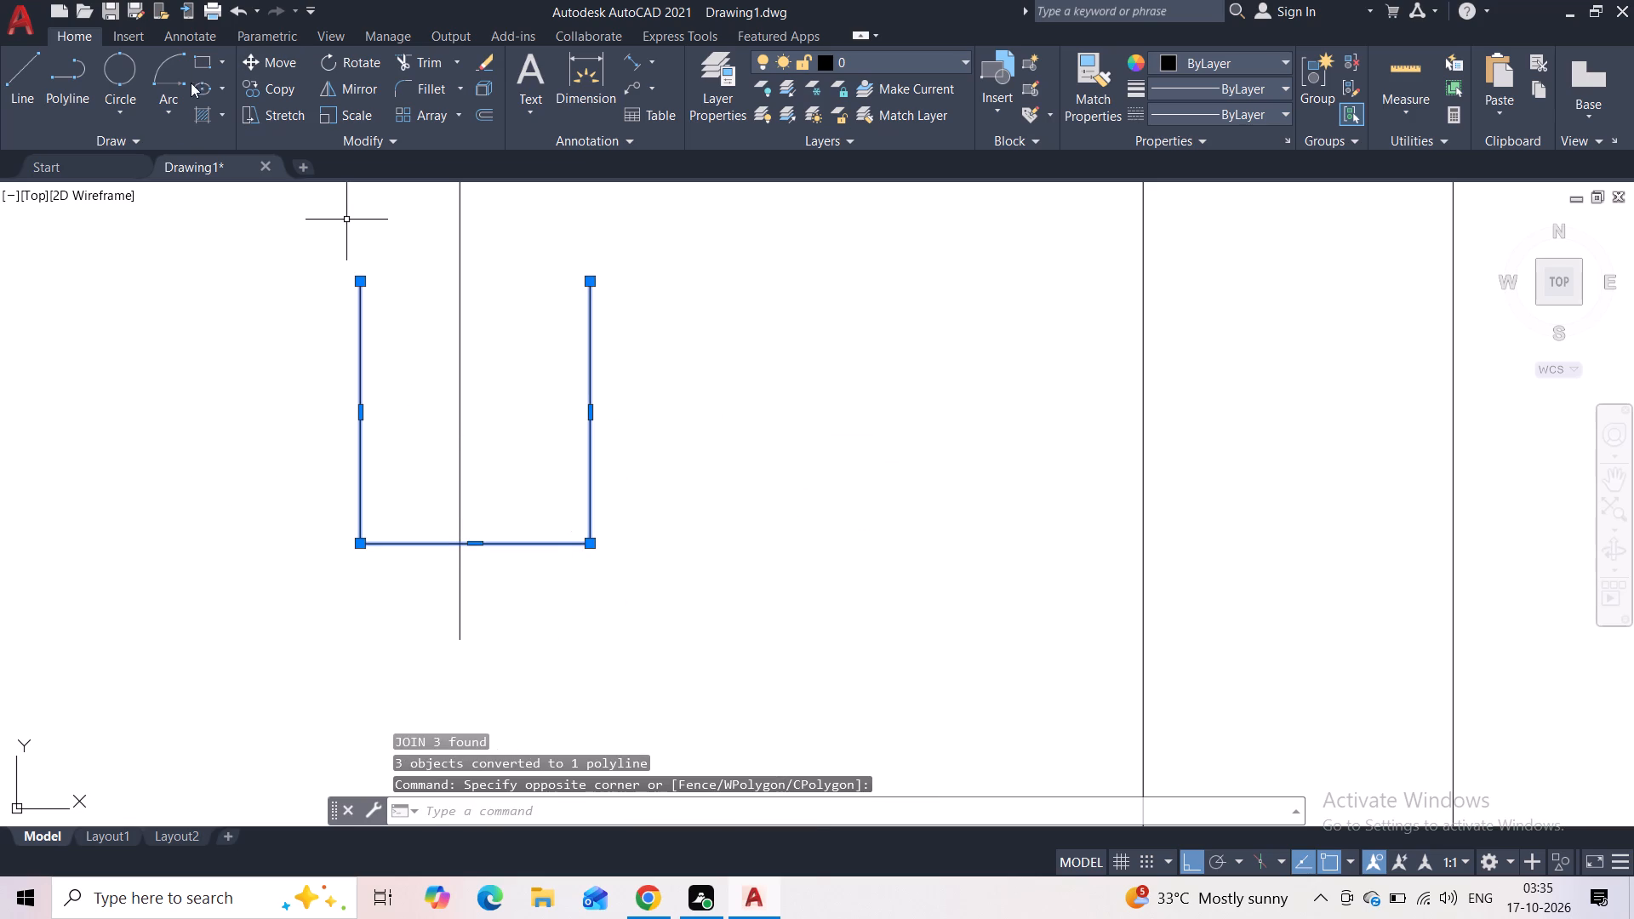
{"action": "left_click", "coordinate": [260, 63]}
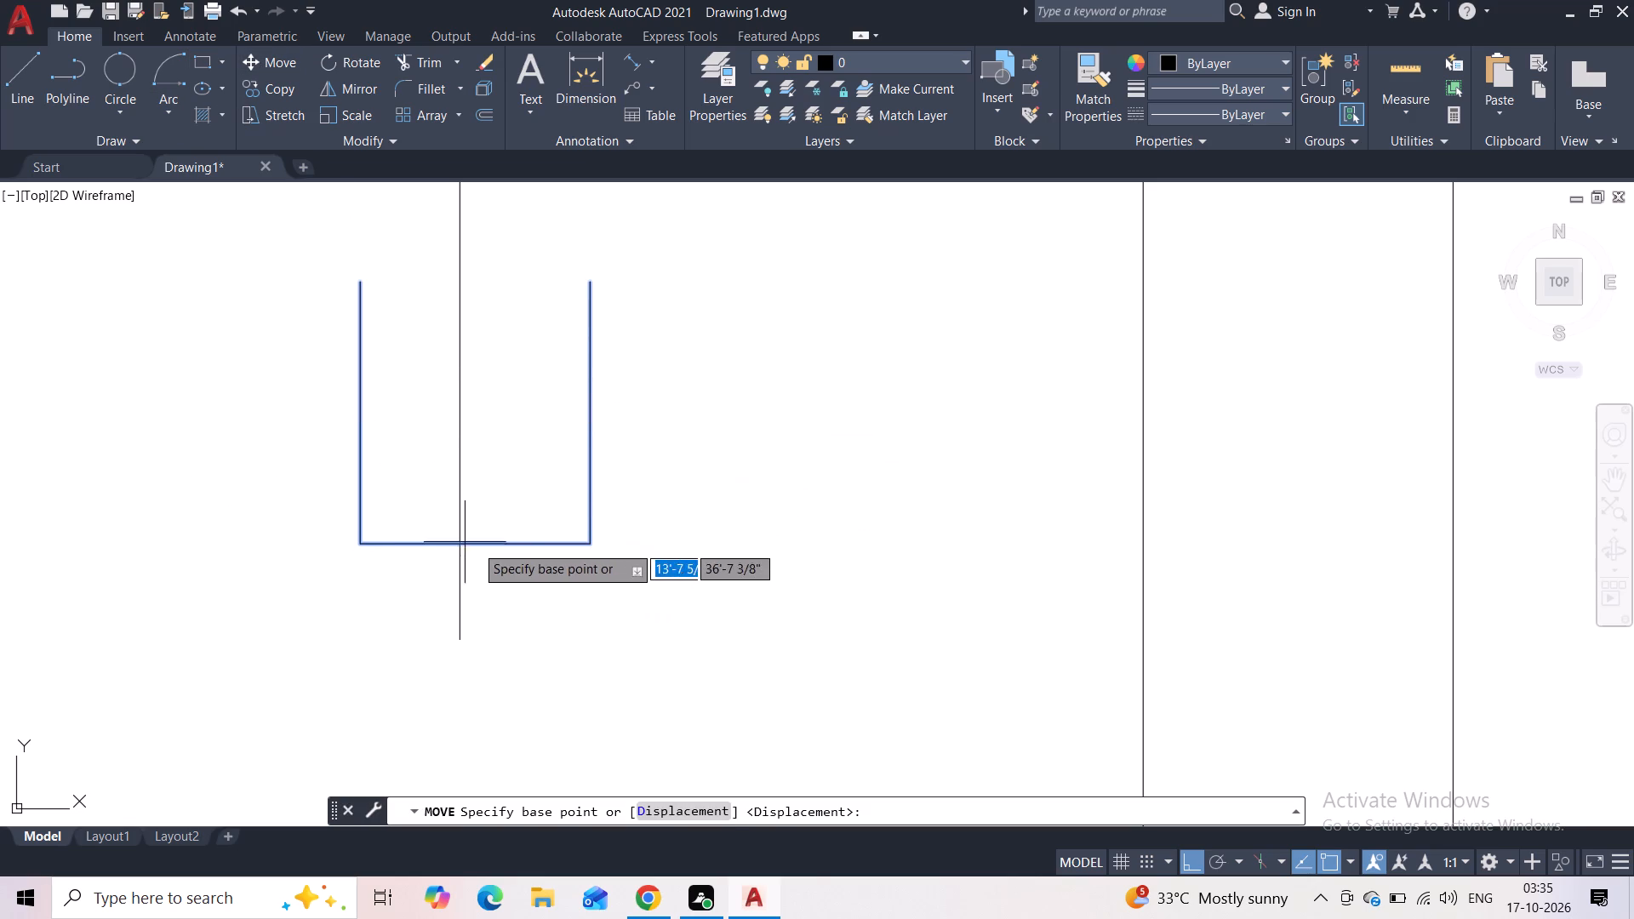
{"action": "left_click", "coordinate": [479, 545]}
{"action": "left_click", "coordinate": [455, 546]}
{"action": "key", "text": "Escape"}
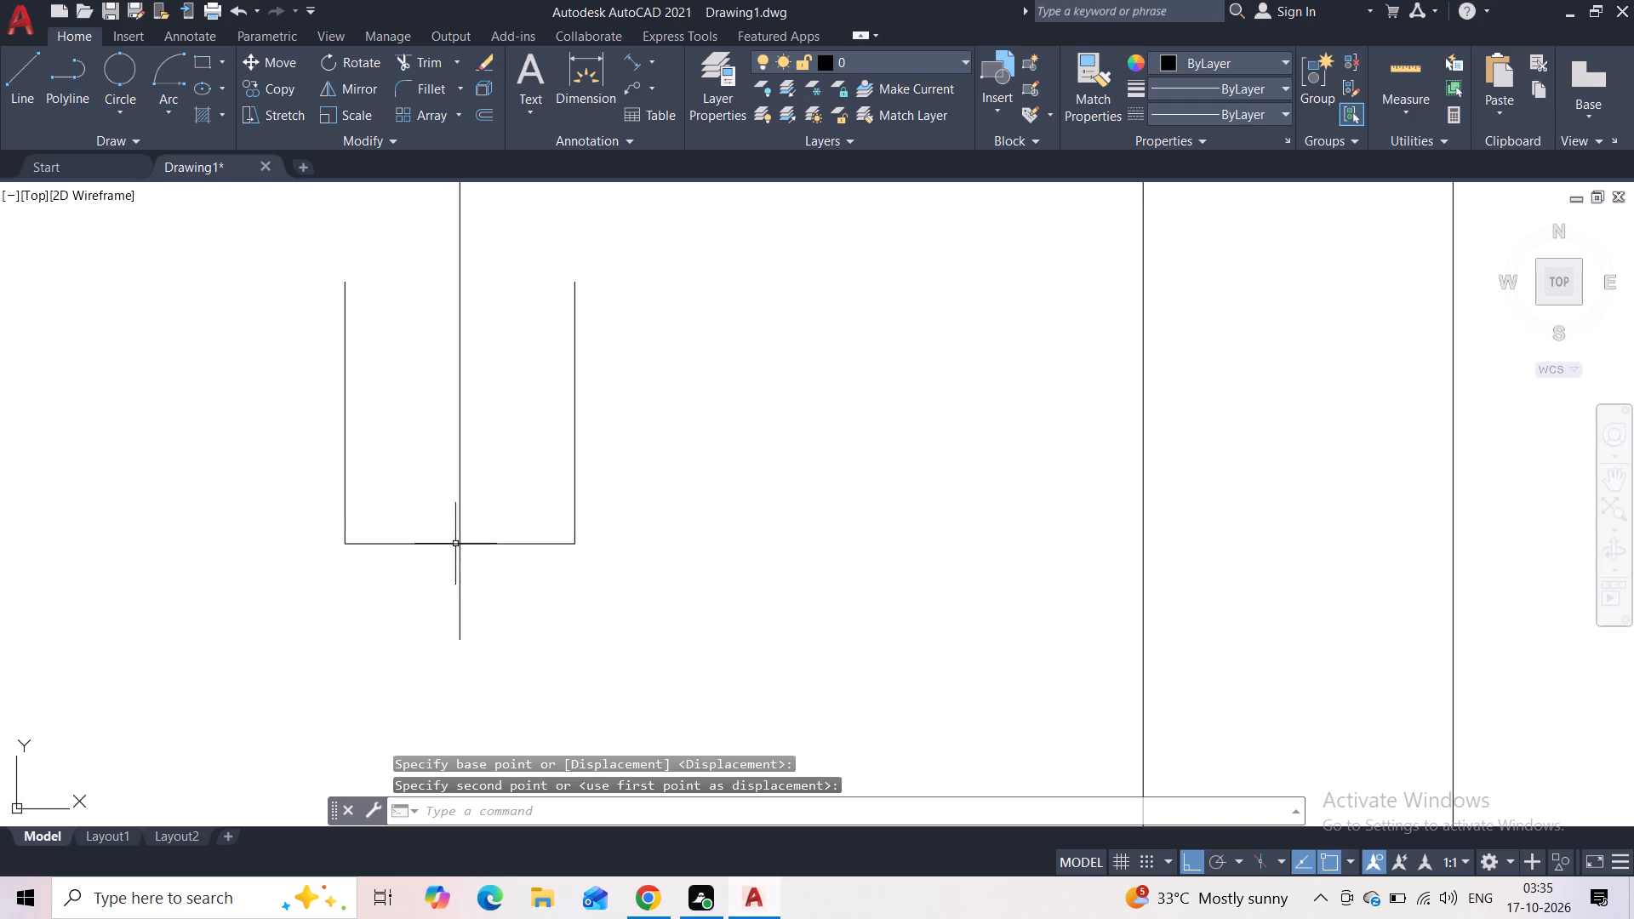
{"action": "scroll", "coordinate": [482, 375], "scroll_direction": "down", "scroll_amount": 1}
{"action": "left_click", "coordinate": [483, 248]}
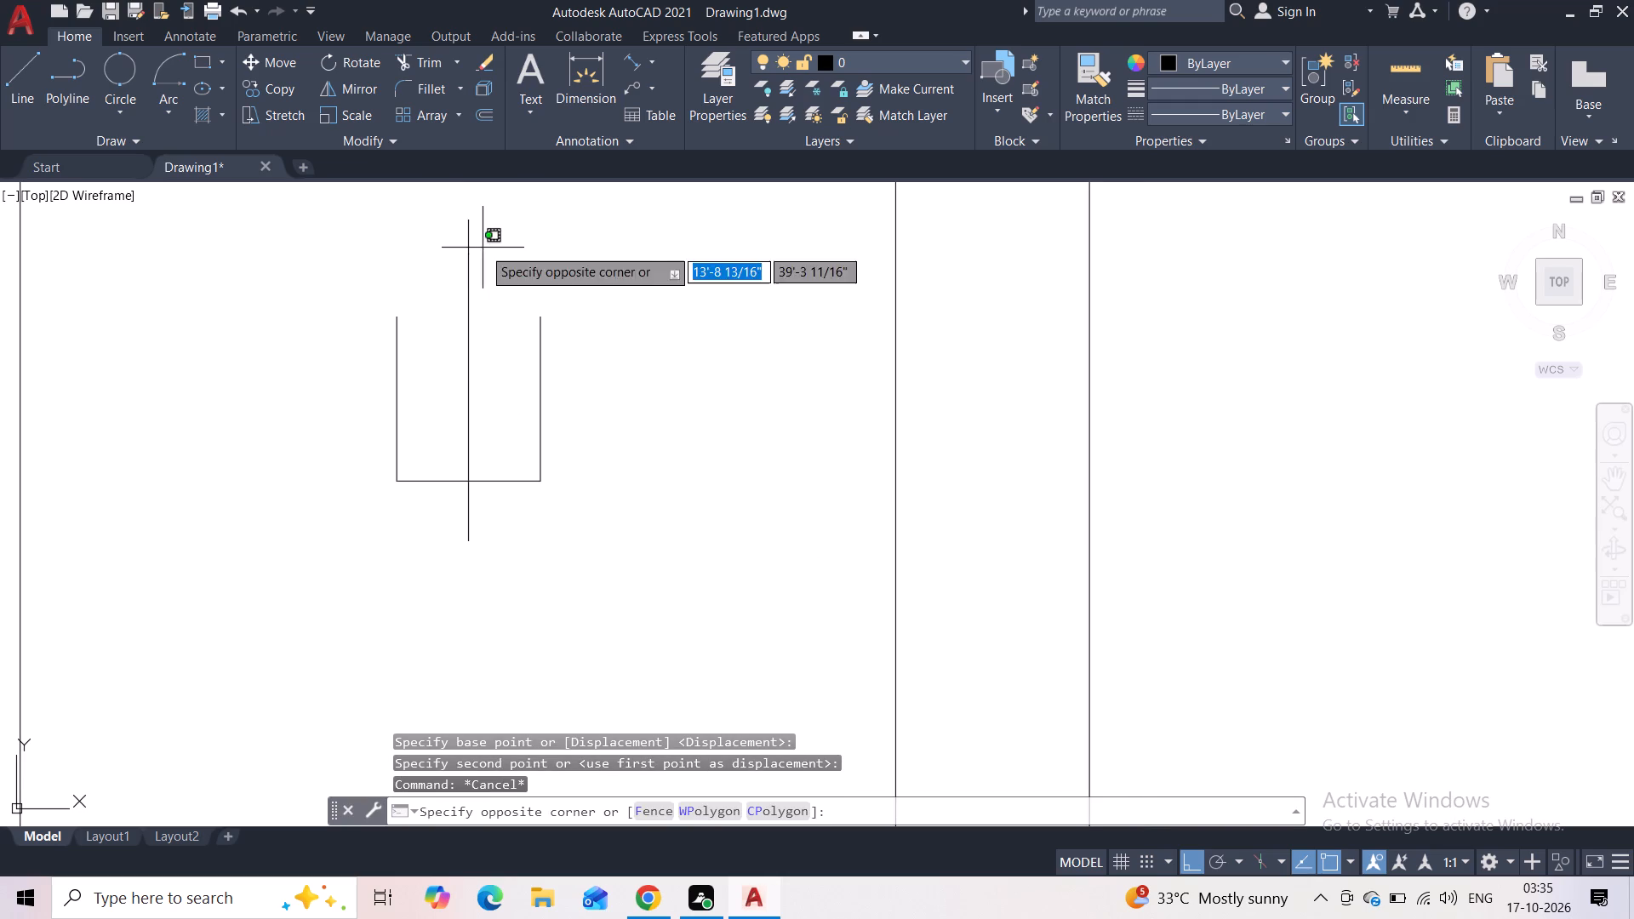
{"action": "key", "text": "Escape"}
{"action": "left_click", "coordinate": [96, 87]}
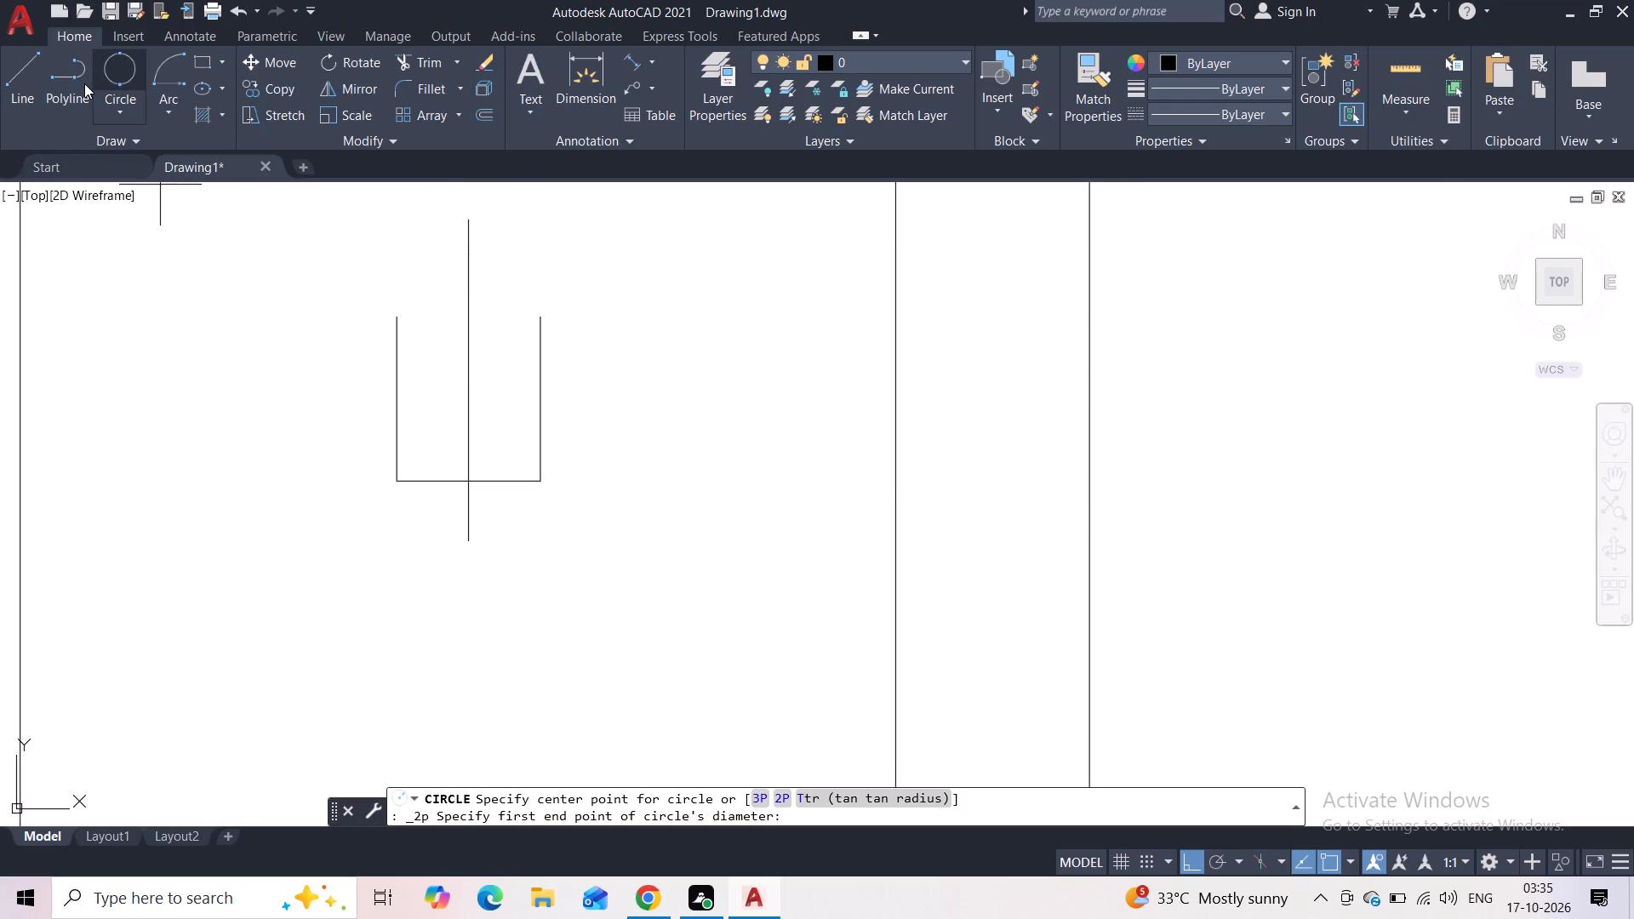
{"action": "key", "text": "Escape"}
Draw a three-segment polyline from the top of the U's left side up to the centre line, forming half an arch.
{"action": "left_click", "coordinate": [83, 83]}
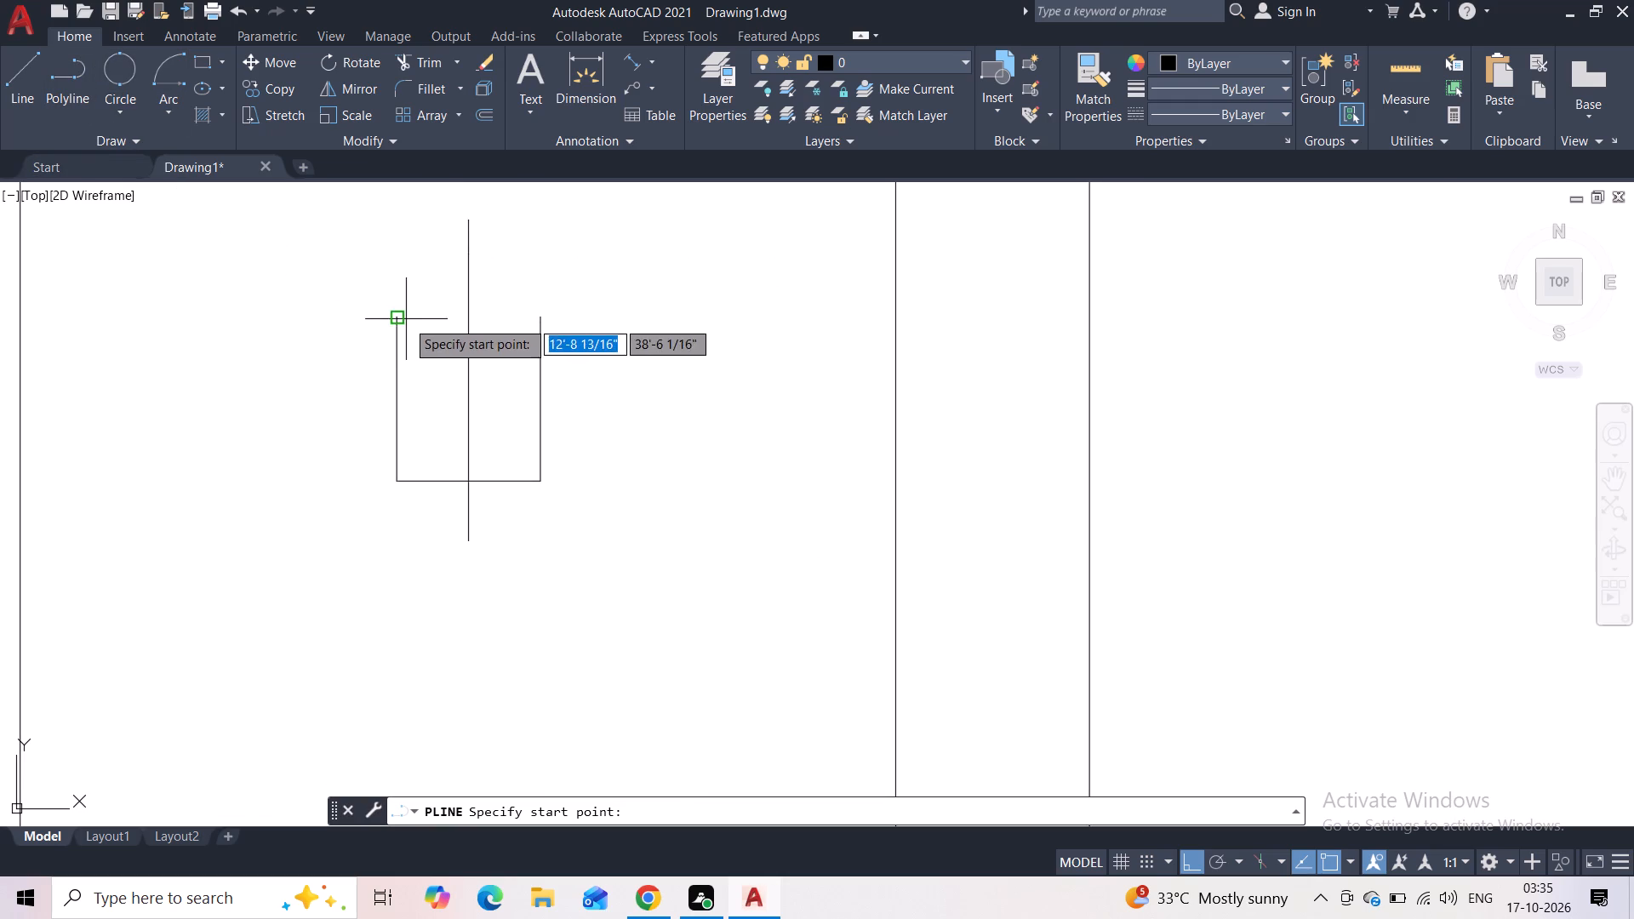
{"action": "left_click", "coordinate": [401, 321]}
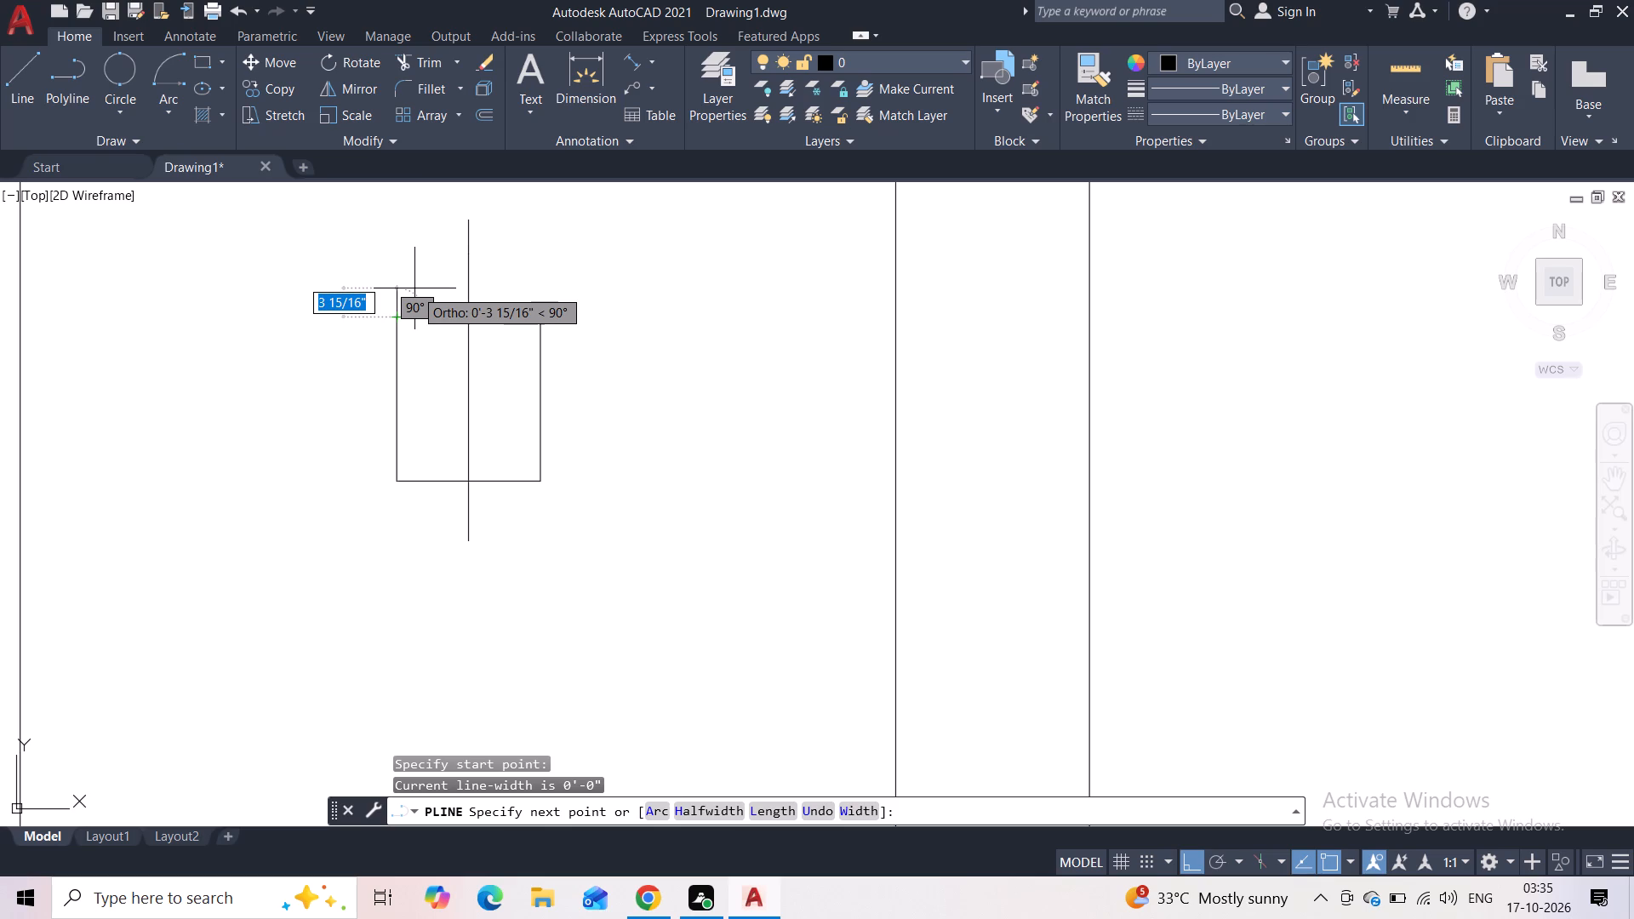
{"action": "key", "text": "F8"}
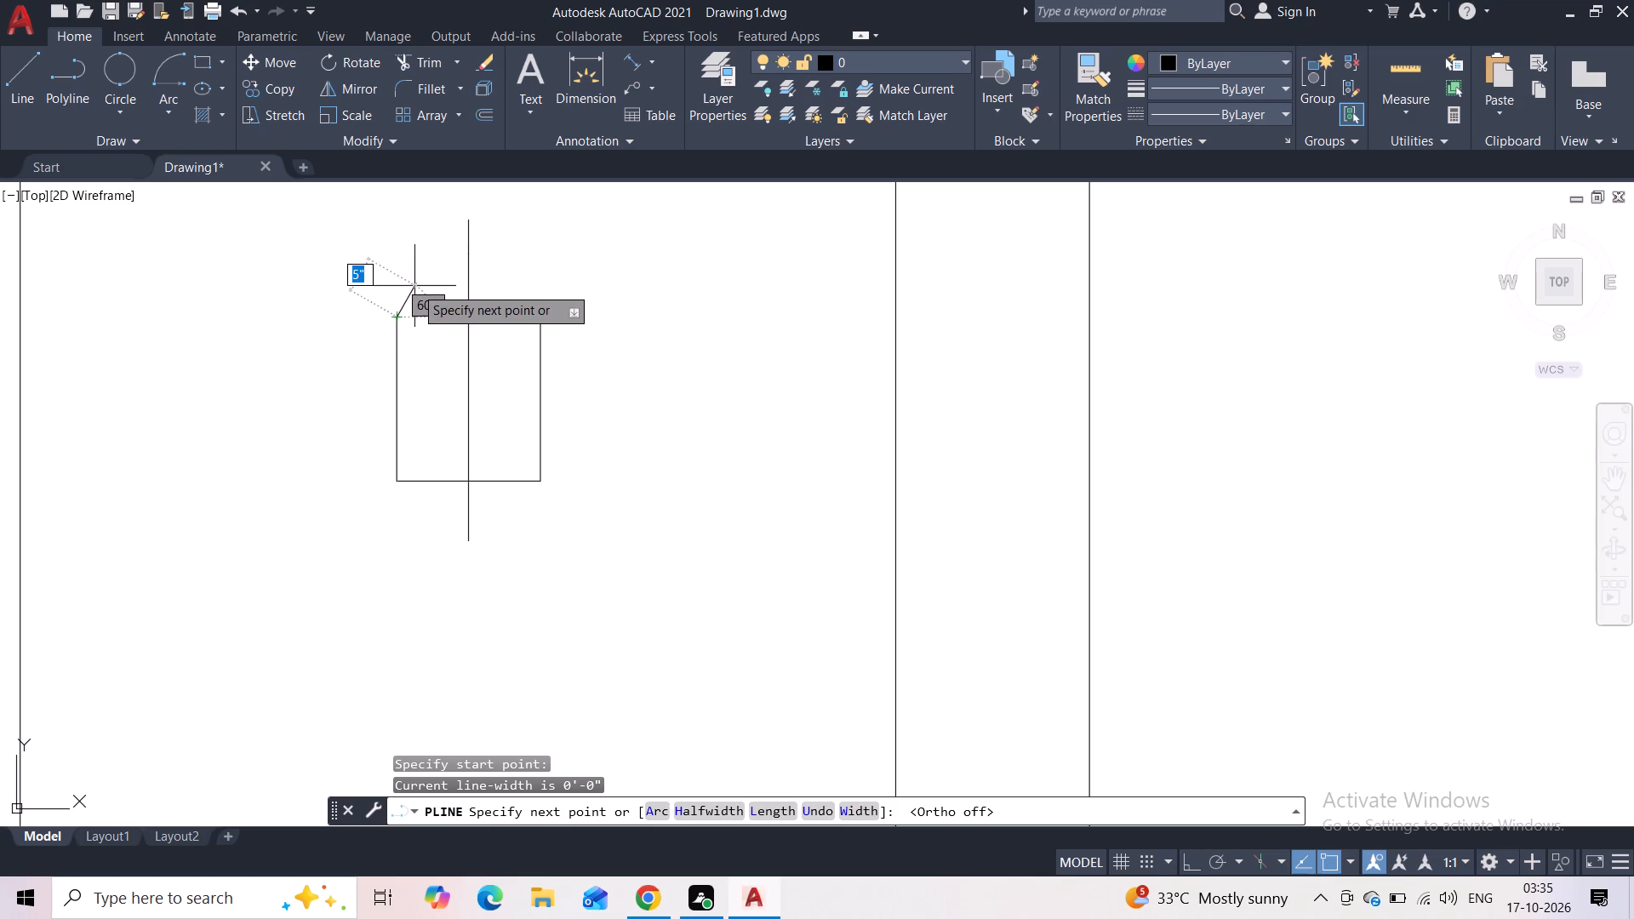
{"action": "left_click", "coordinate": [411, 285]}
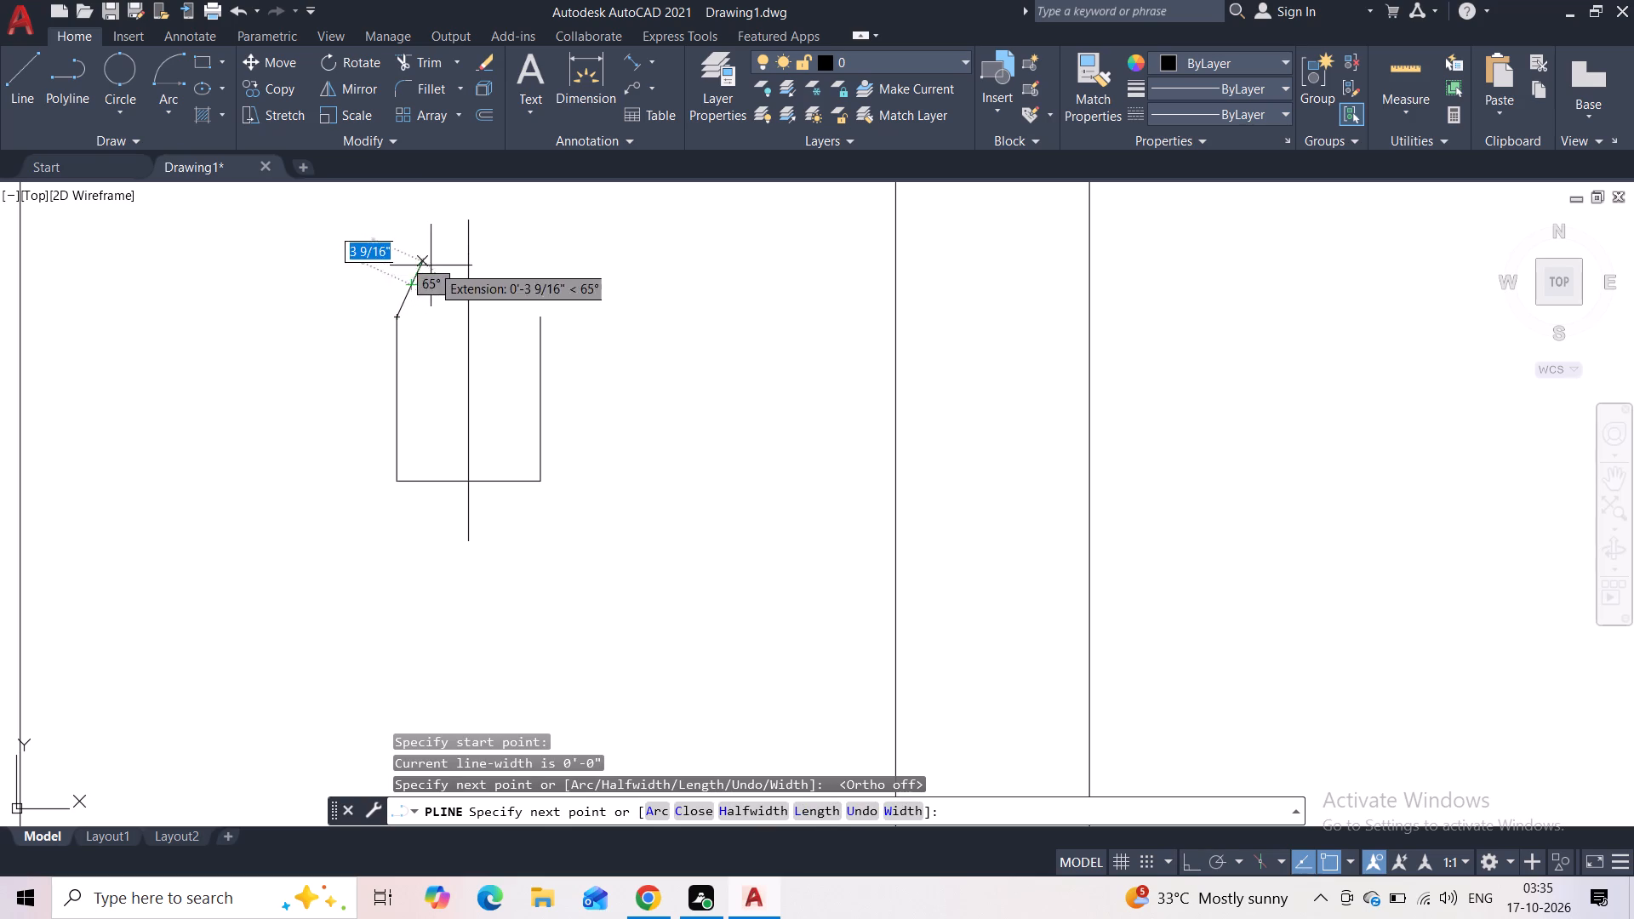
{"action": "left_click", "coordinate": [444, 252]}
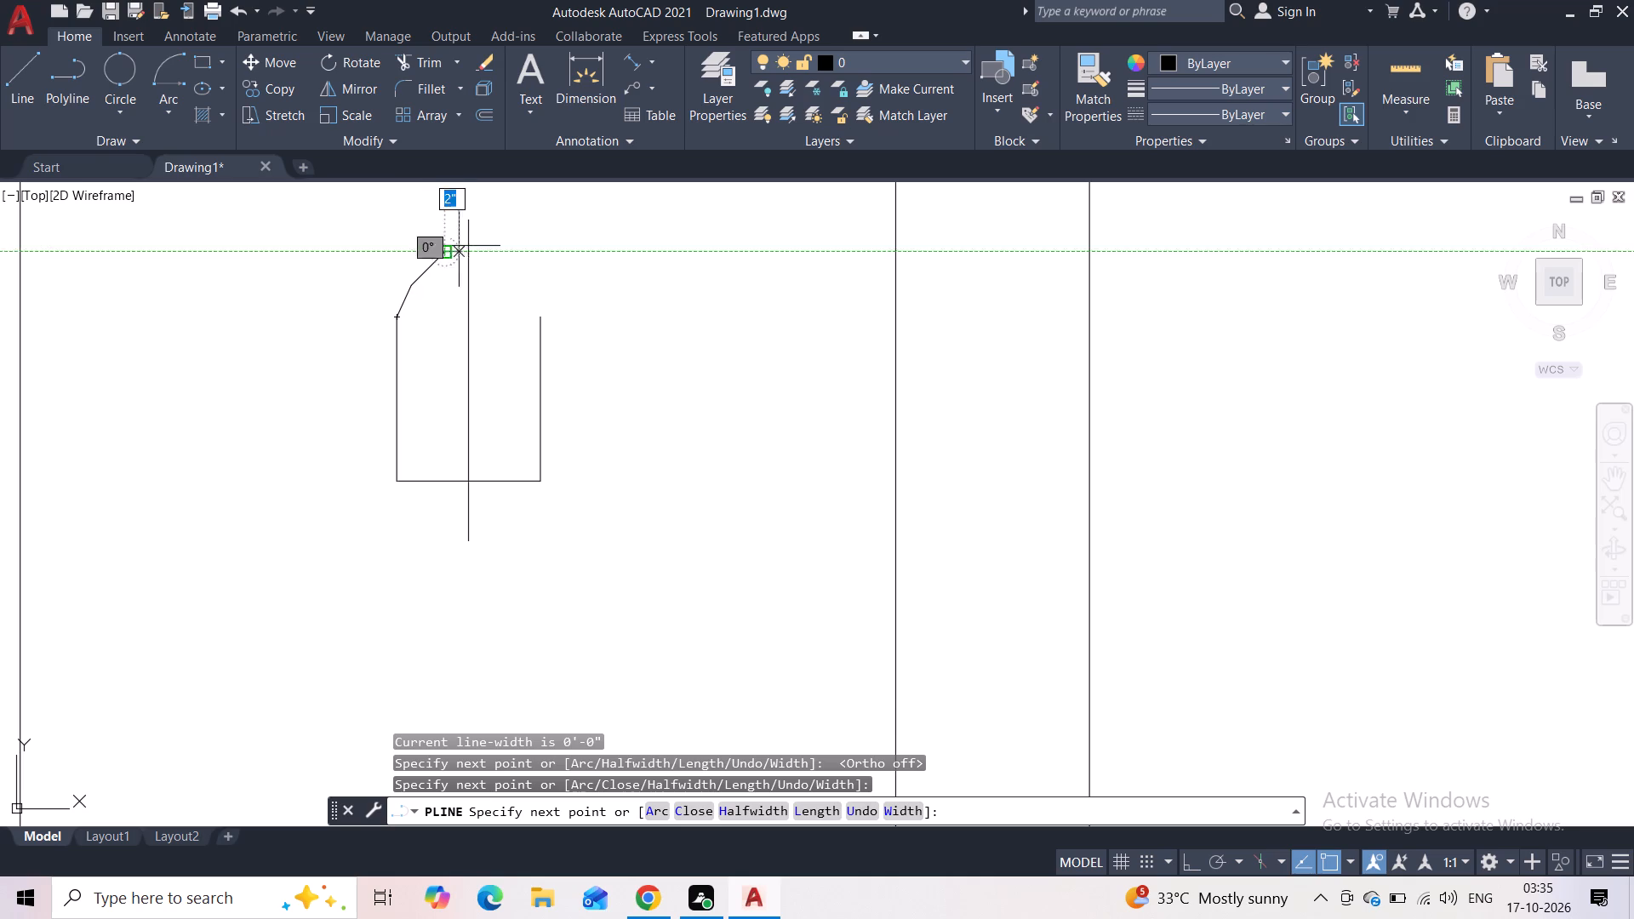
{"action": "left_click", "coordinate": [472, 241]}
{"action": "key", "text": "Escape"}
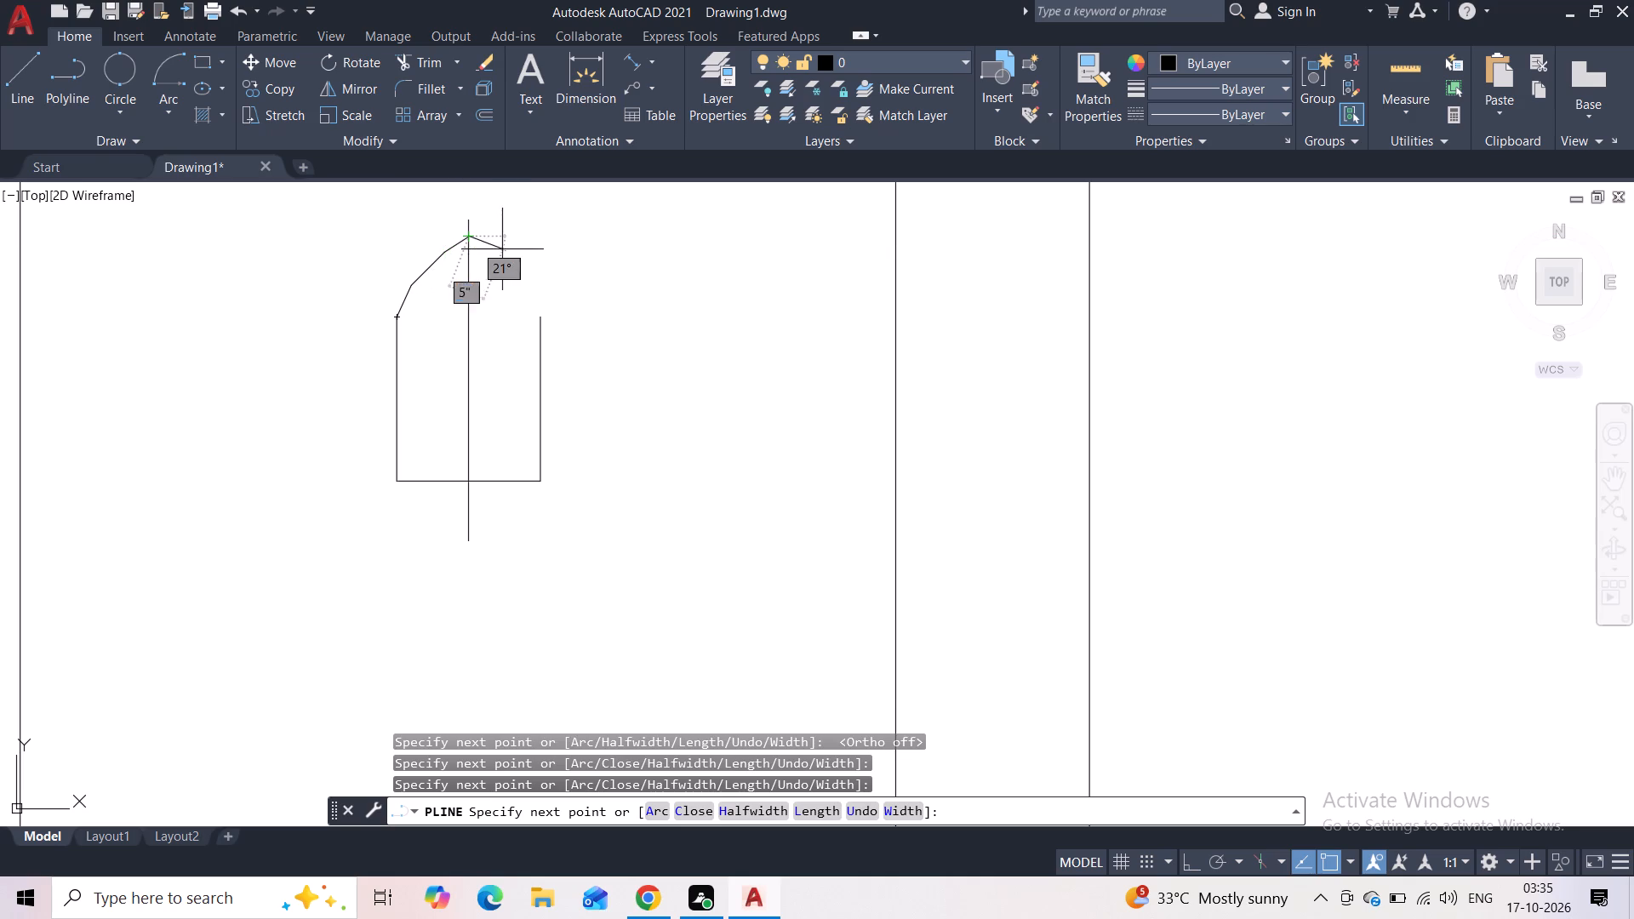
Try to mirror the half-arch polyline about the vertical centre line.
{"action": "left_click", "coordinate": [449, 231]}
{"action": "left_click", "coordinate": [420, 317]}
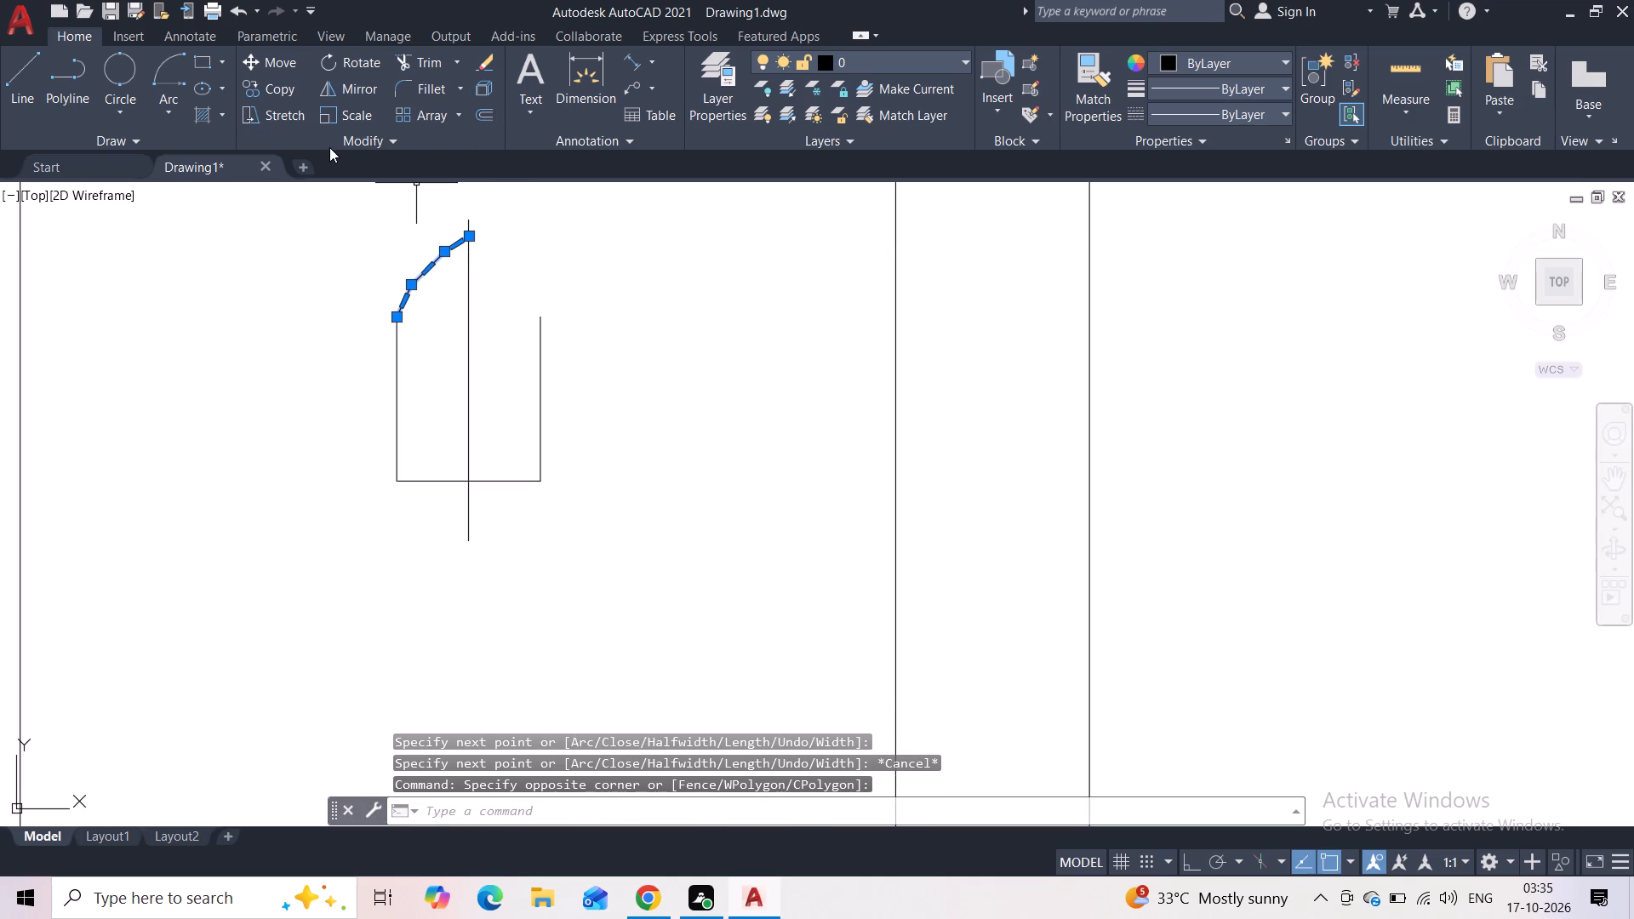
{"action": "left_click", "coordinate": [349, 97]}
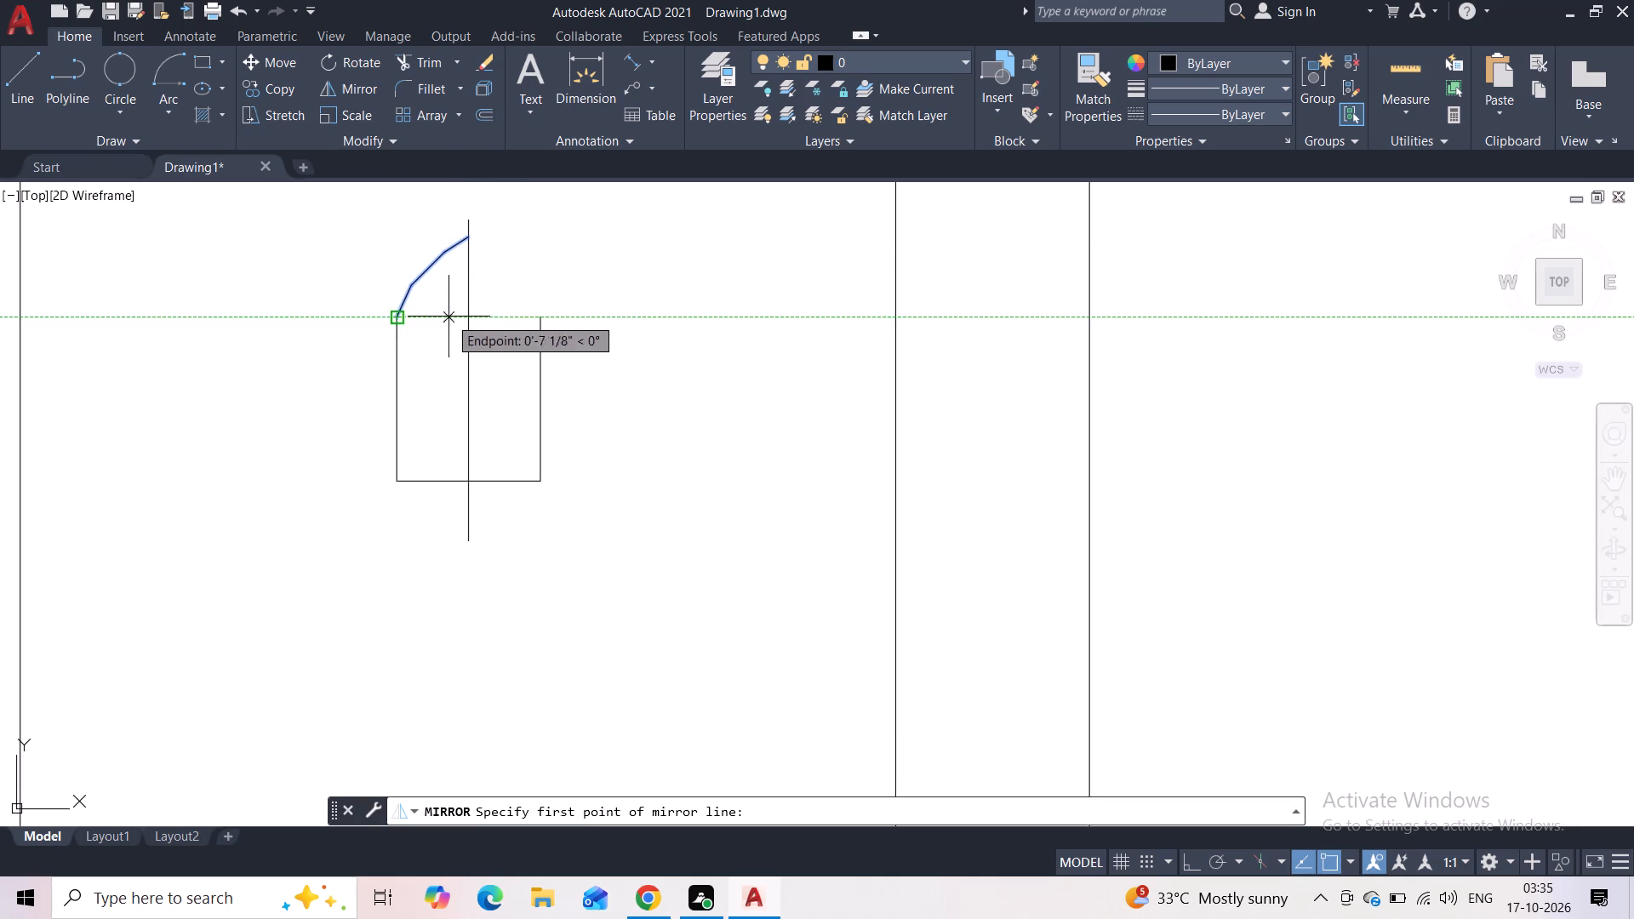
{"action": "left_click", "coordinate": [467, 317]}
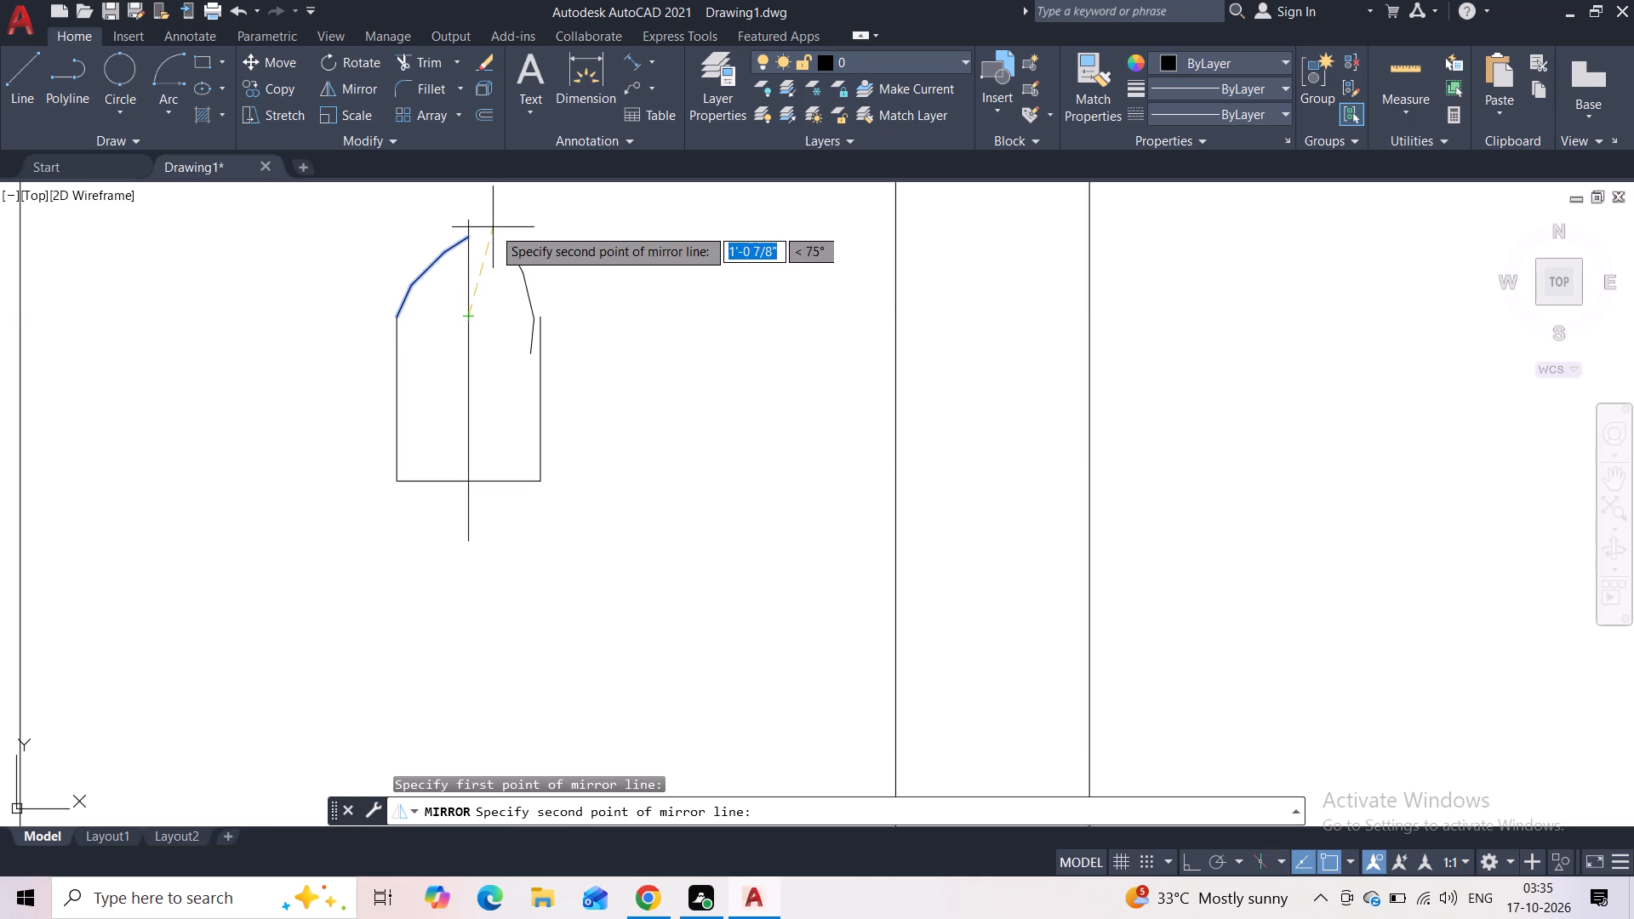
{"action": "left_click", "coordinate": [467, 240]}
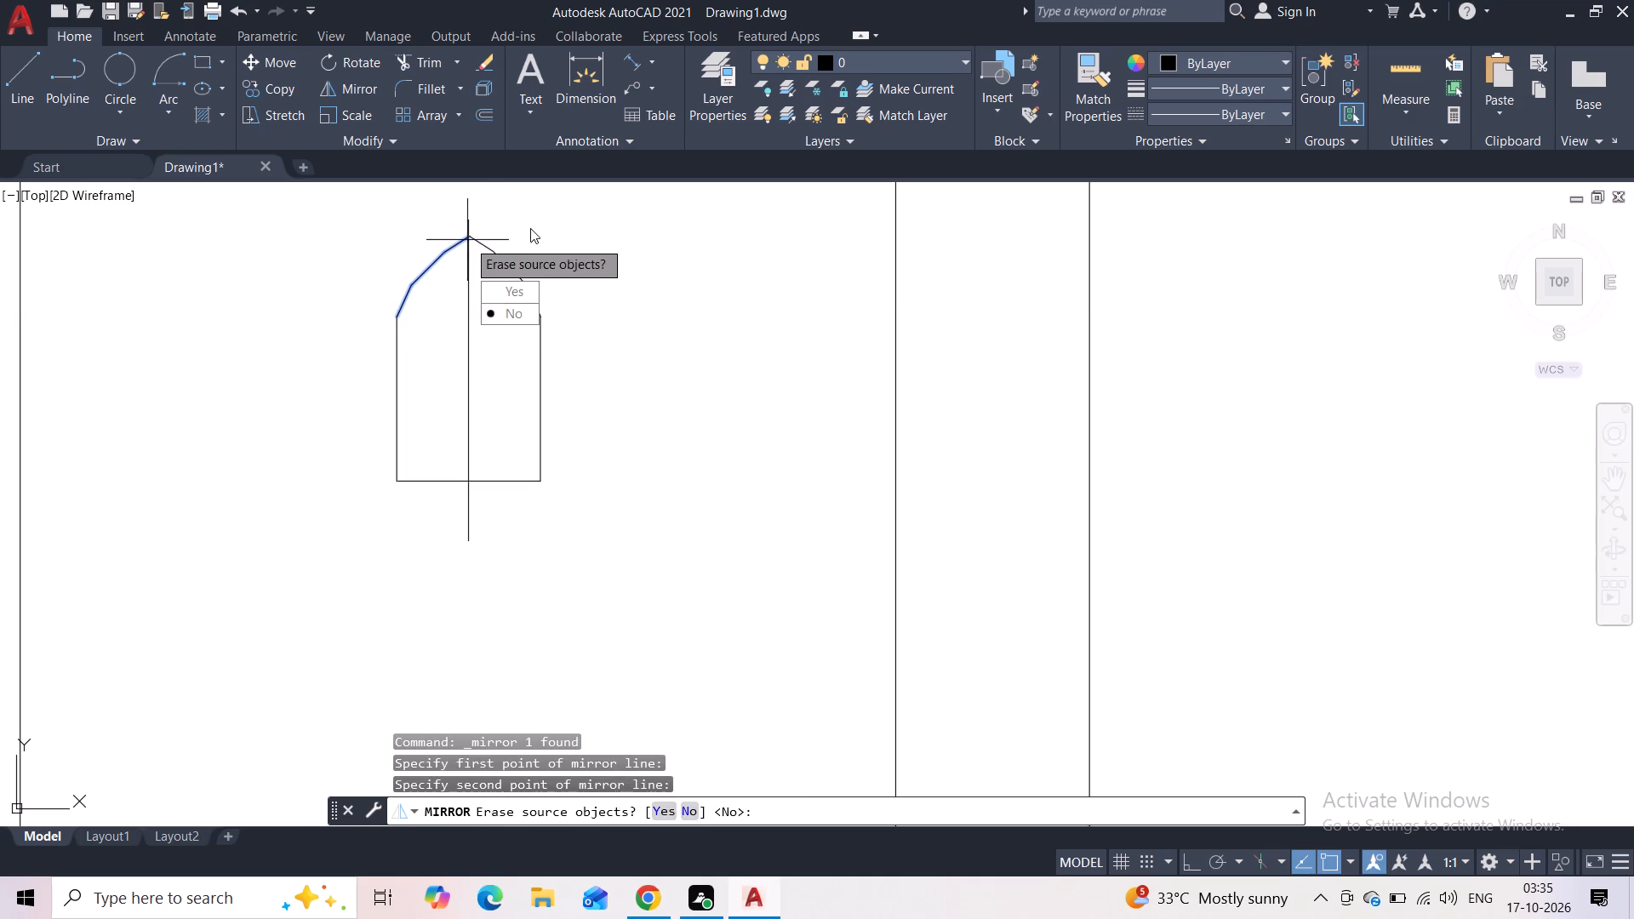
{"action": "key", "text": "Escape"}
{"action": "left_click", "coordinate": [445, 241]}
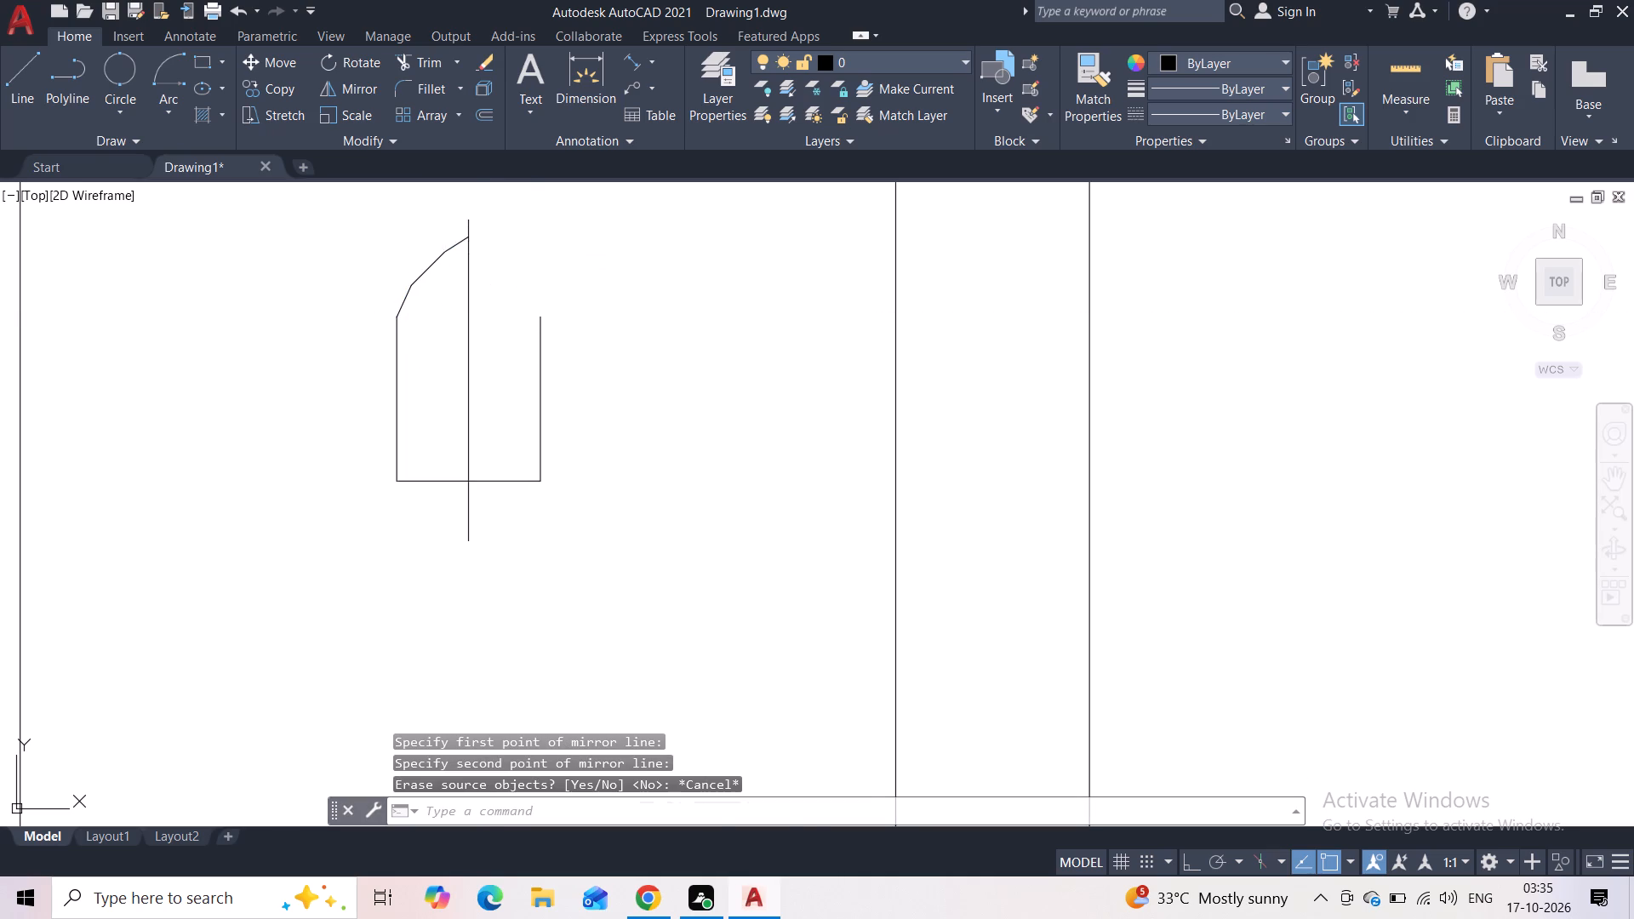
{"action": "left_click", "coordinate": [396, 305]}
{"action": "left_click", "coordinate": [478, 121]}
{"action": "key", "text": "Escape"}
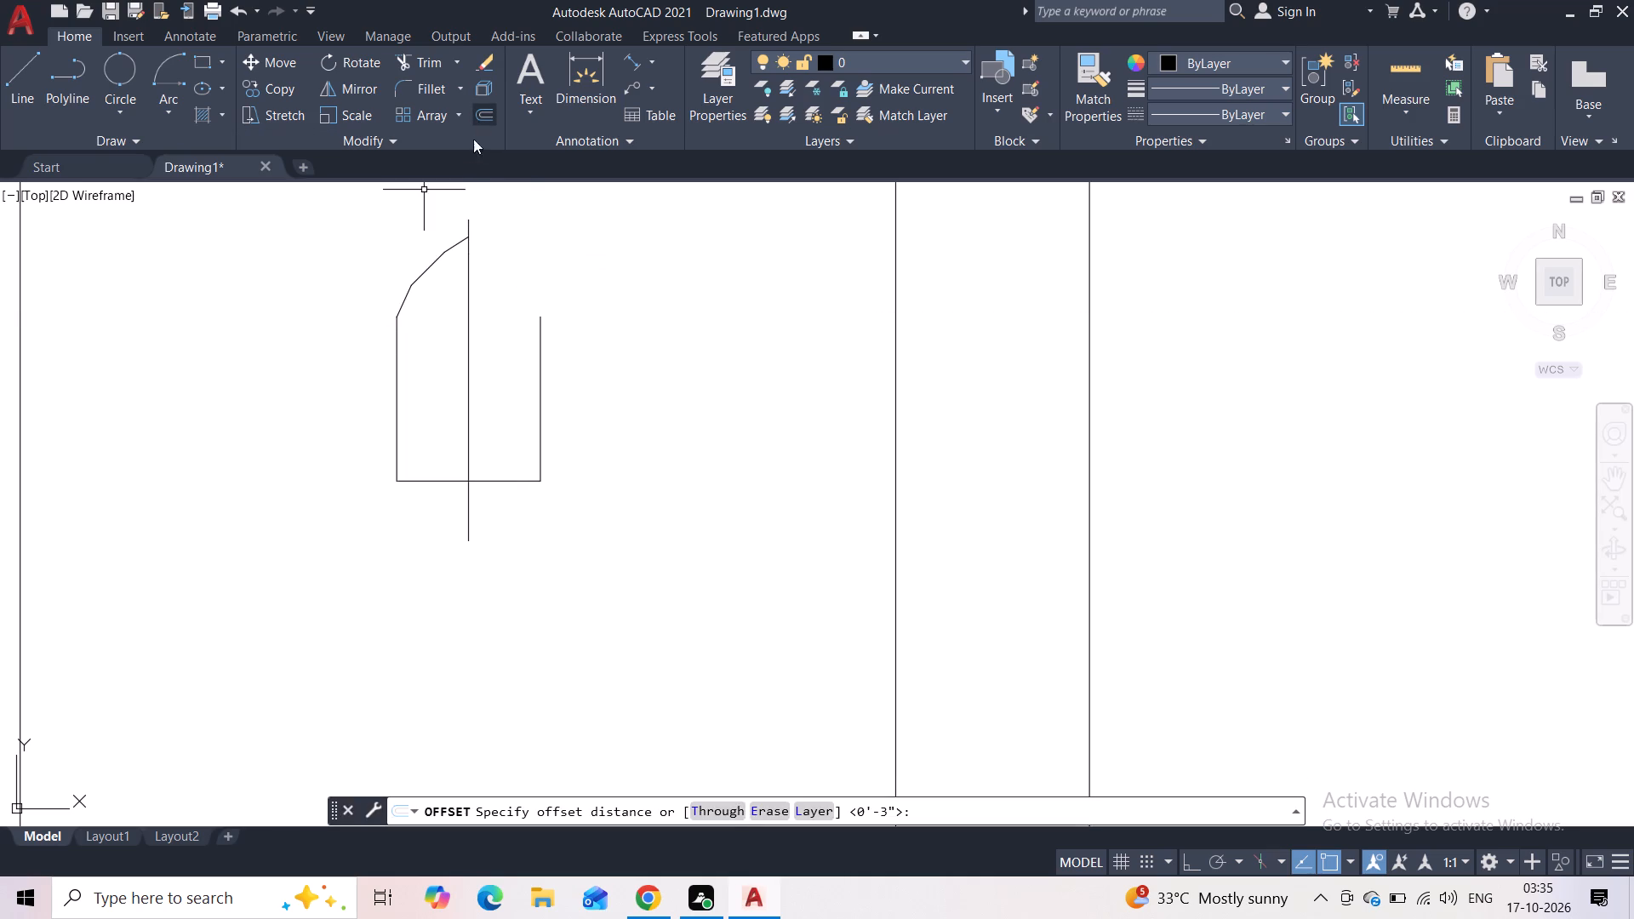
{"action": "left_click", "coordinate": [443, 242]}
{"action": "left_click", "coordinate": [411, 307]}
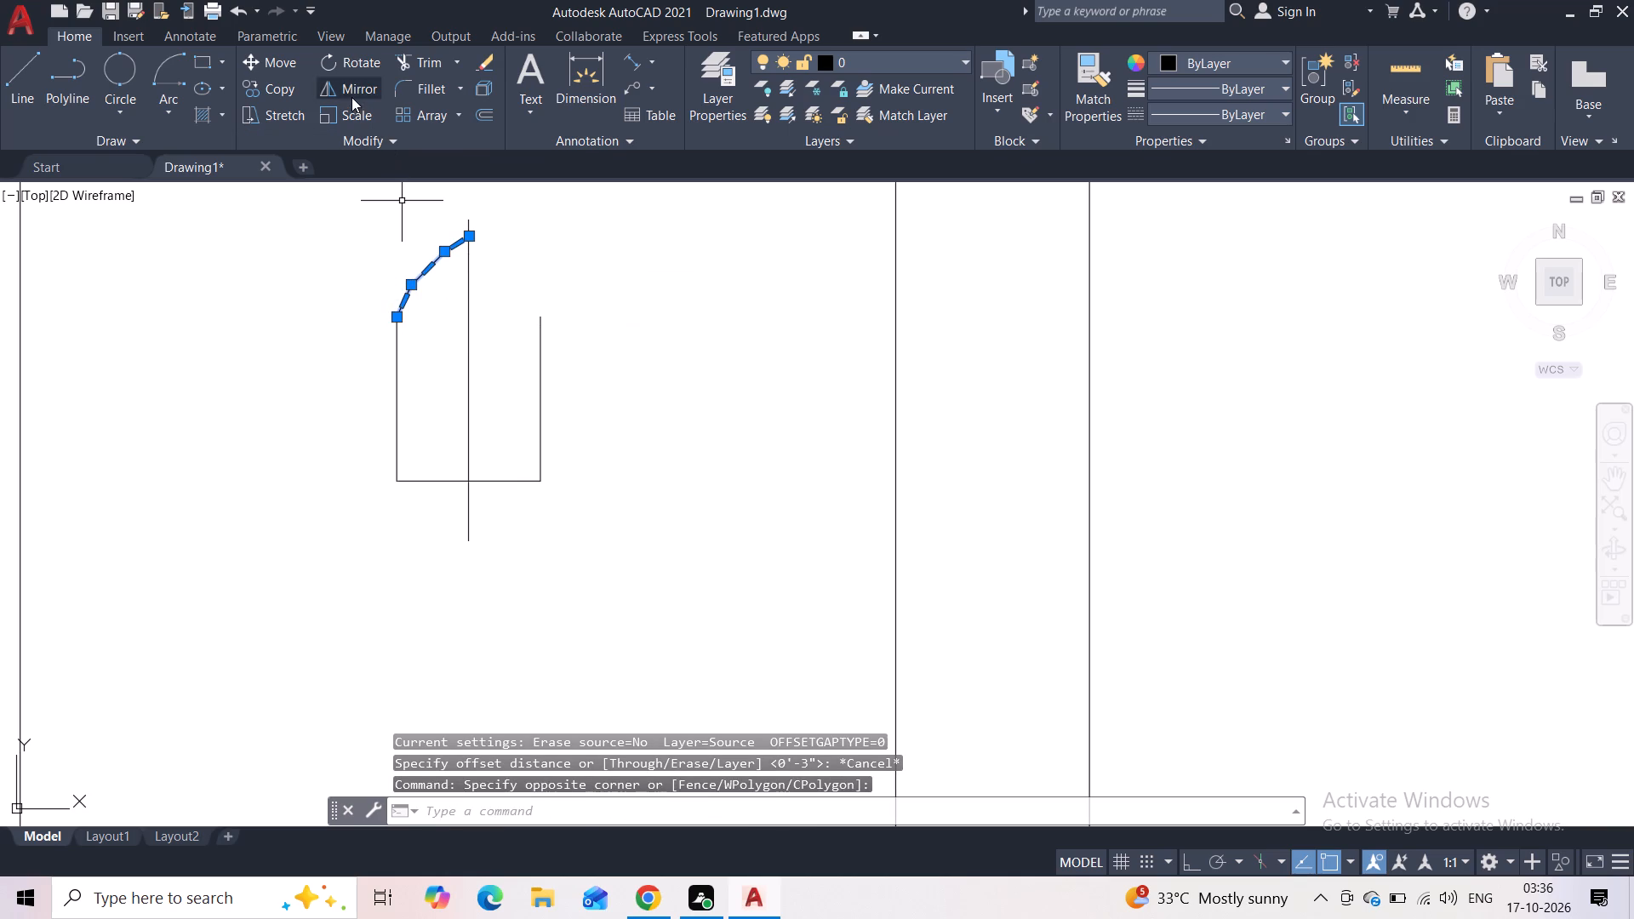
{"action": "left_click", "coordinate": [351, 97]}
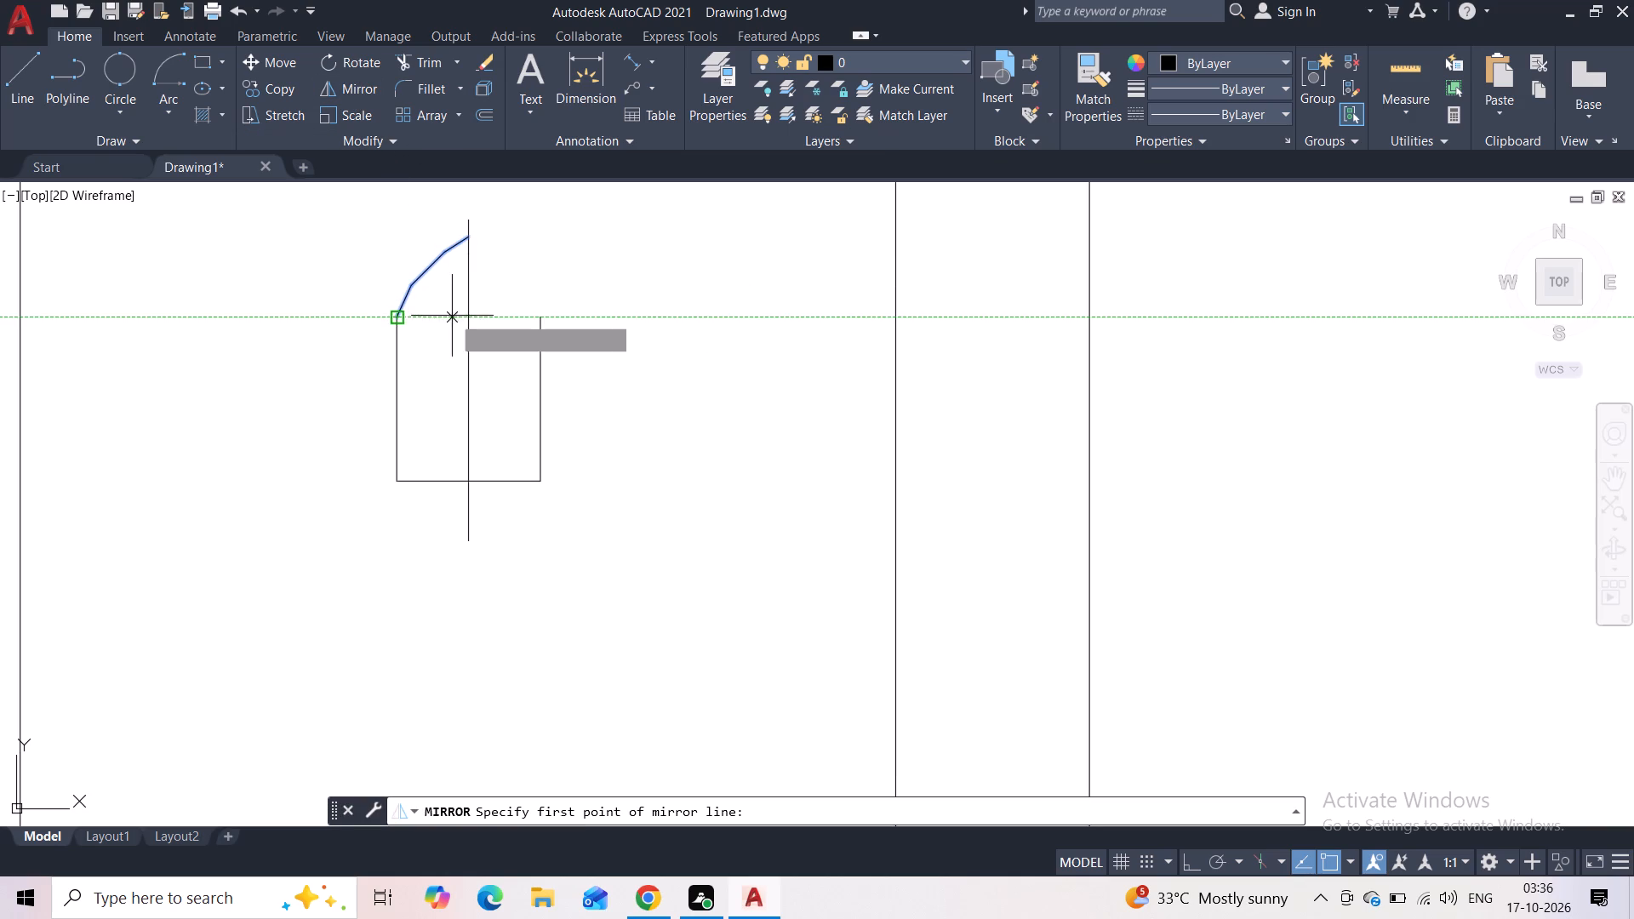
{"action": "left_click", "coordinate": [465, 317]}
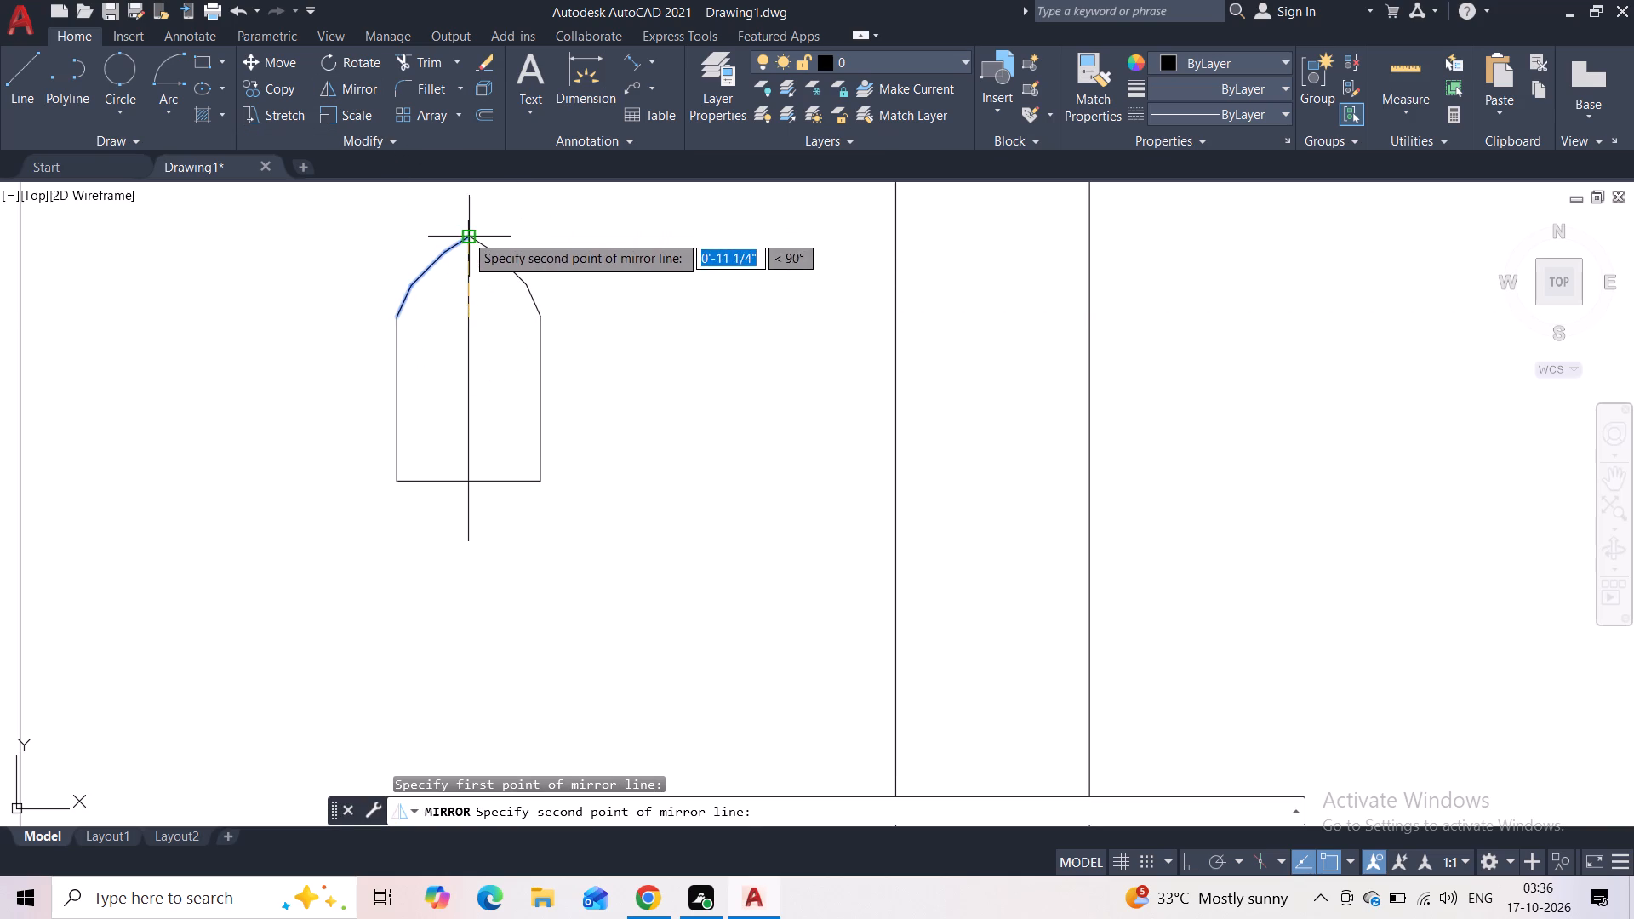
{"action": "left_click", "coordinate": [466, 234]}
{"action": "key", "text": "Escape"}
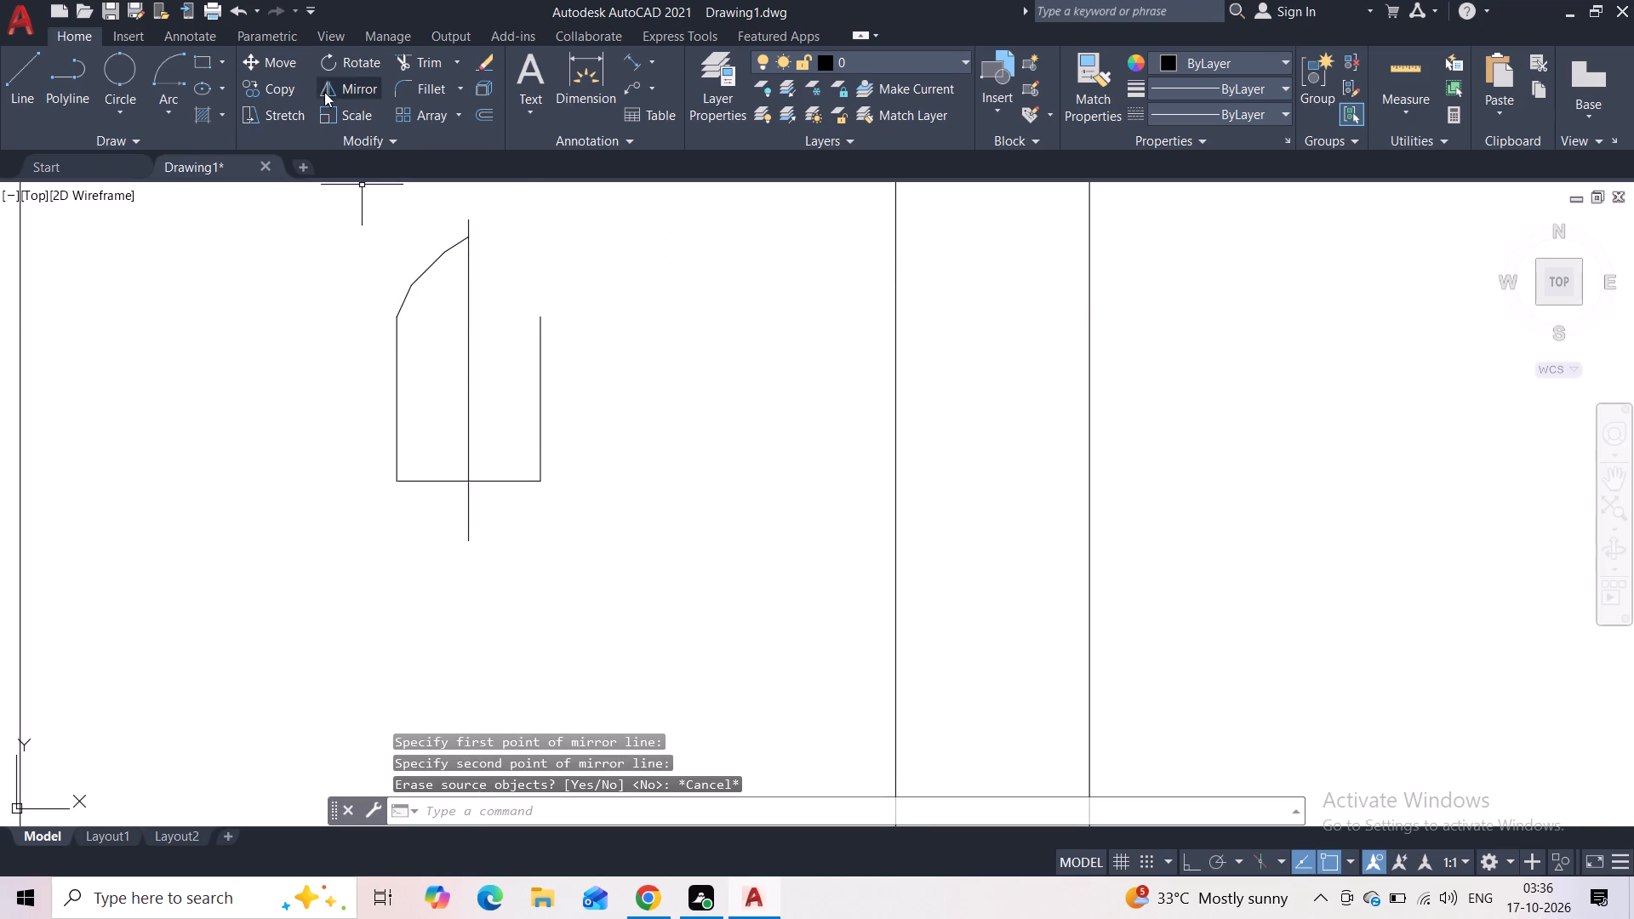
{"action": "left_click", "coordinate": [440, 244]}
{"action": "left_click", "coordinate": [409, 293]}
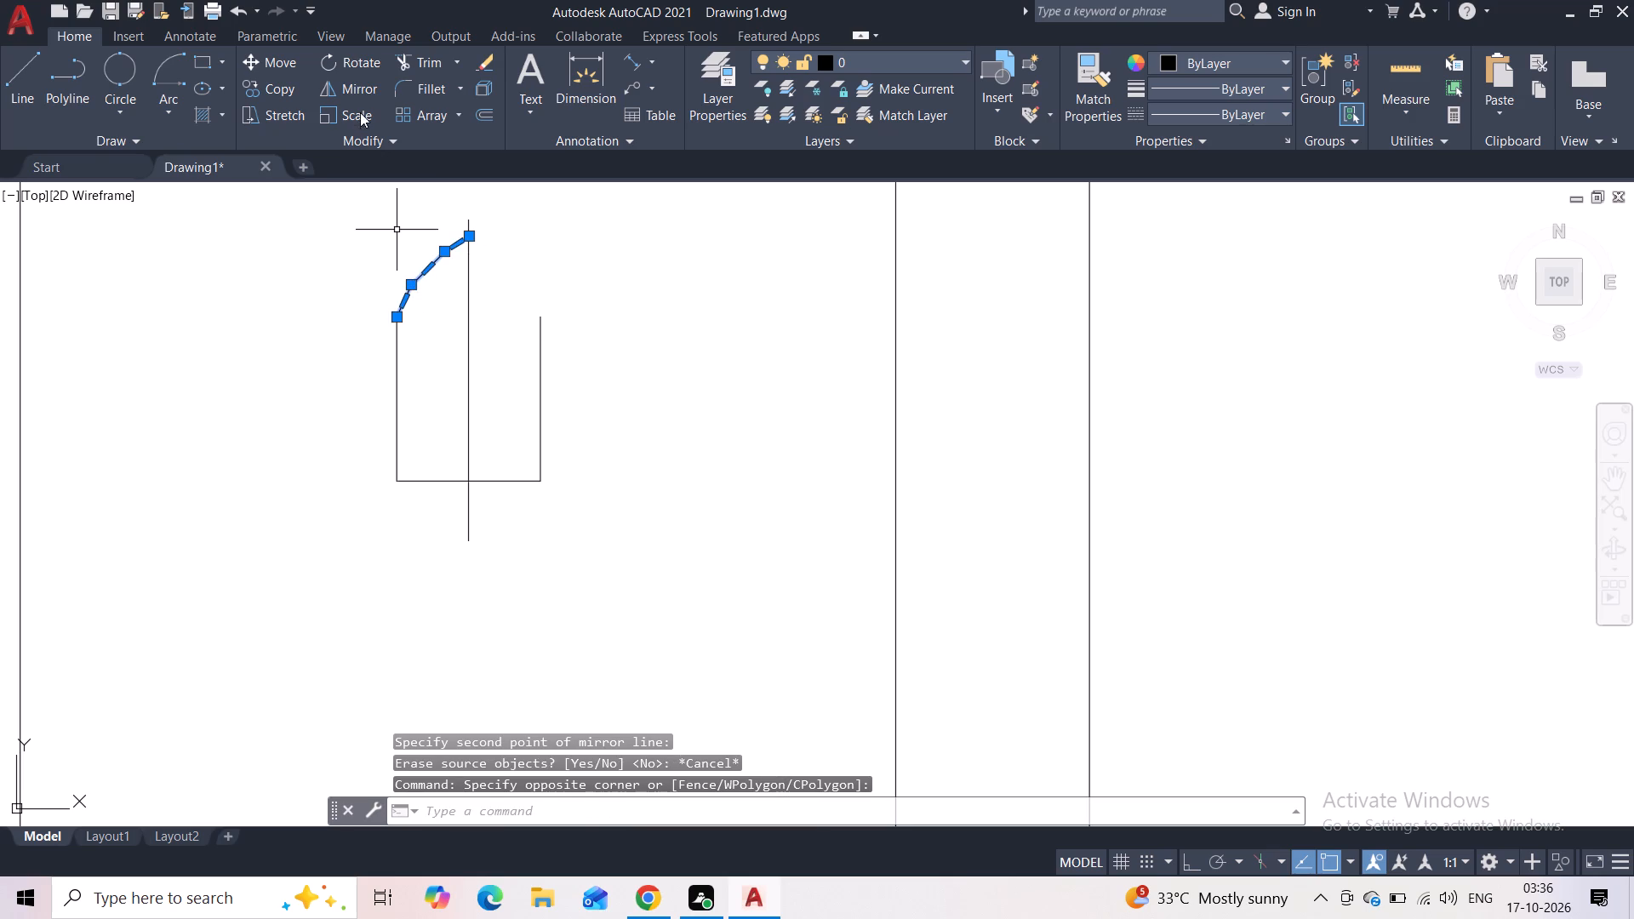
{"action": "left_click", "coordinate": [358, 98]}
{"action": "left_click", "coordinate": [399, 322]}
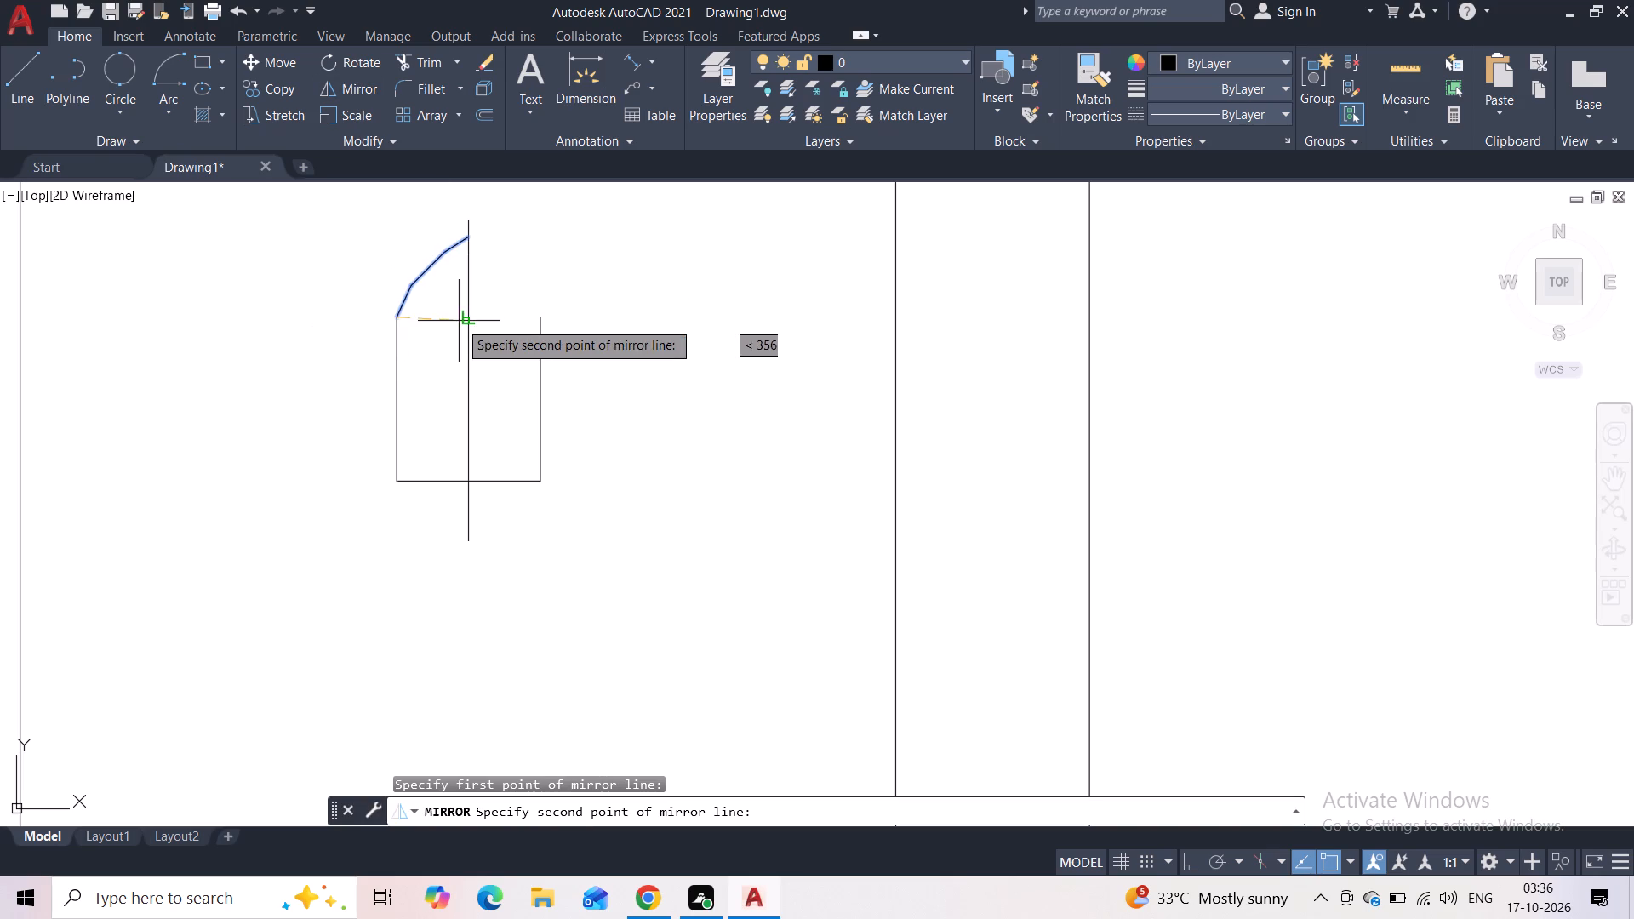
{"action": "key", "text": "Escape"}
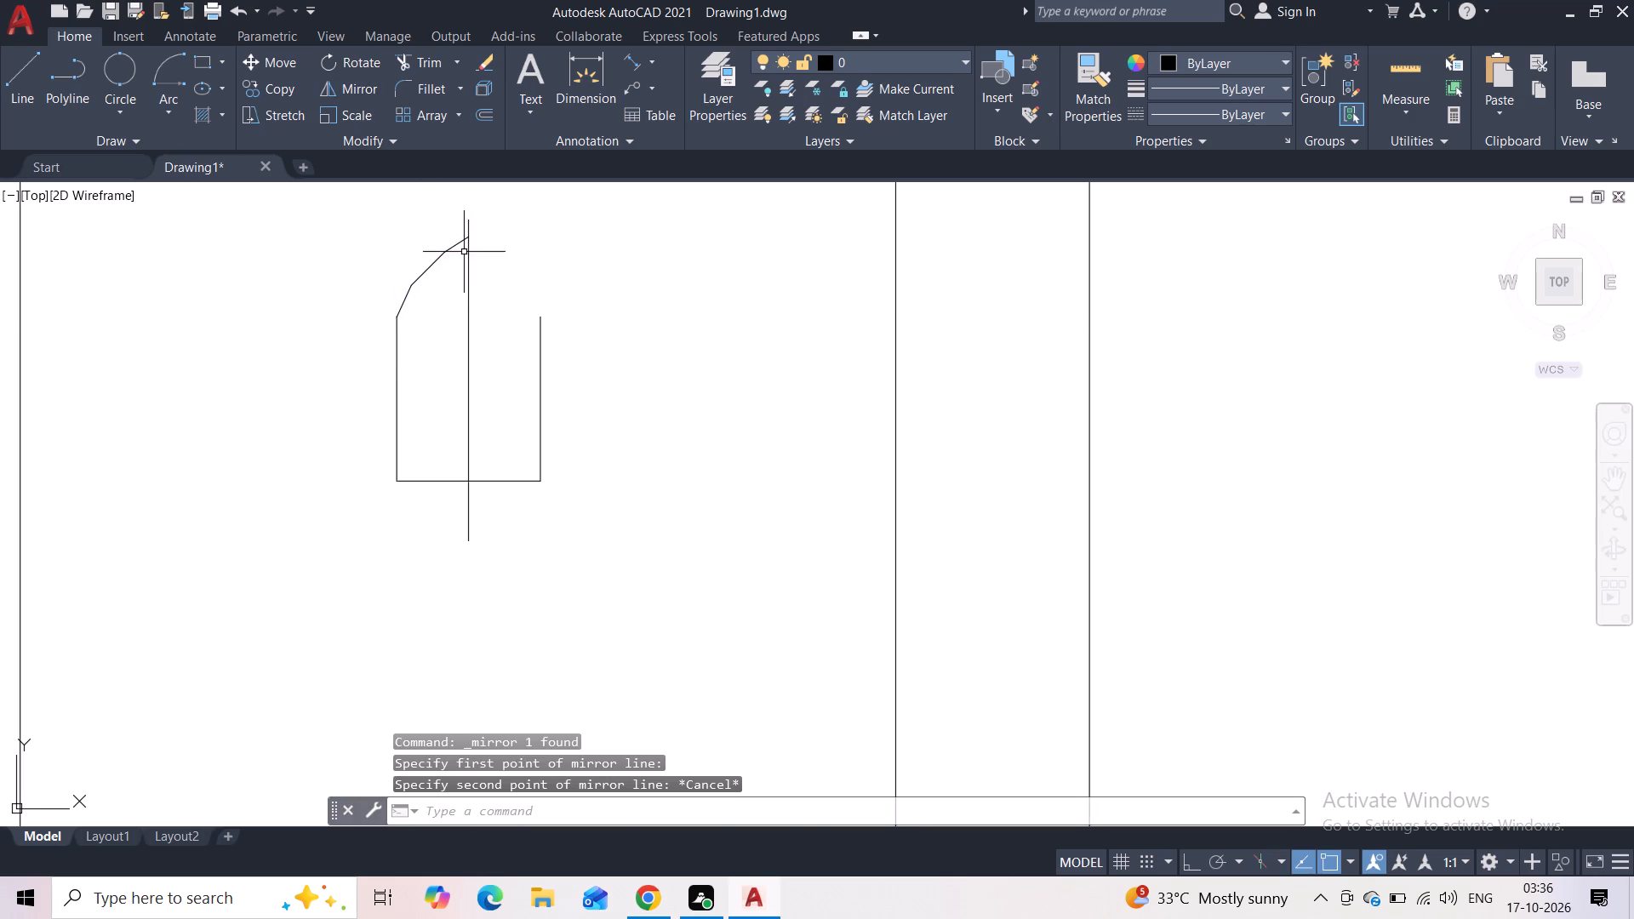
Mirror the half-arch polyline about the vertical centre line, keeping the source object.
{"action": "left_click", "coordinate": [443, 240]}
{"action": "left_click", "coordinate": [413, 309]}
{"action": "left_click", "coordinate": [369, 99]}
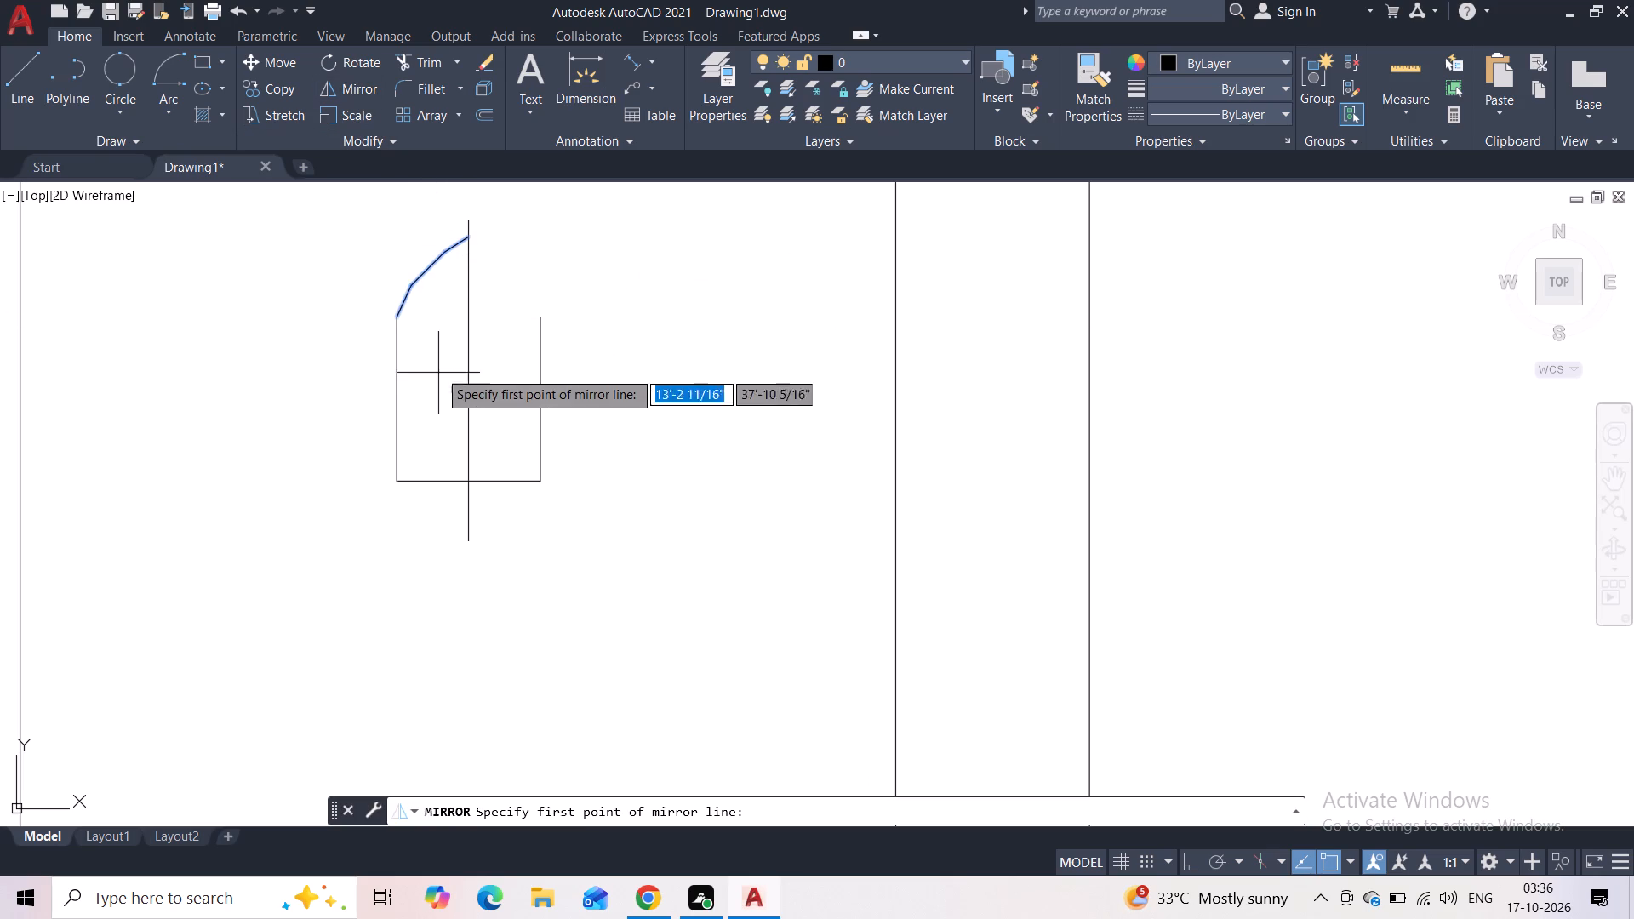
{"action": "left_click", "coordinate": [468, 317]}
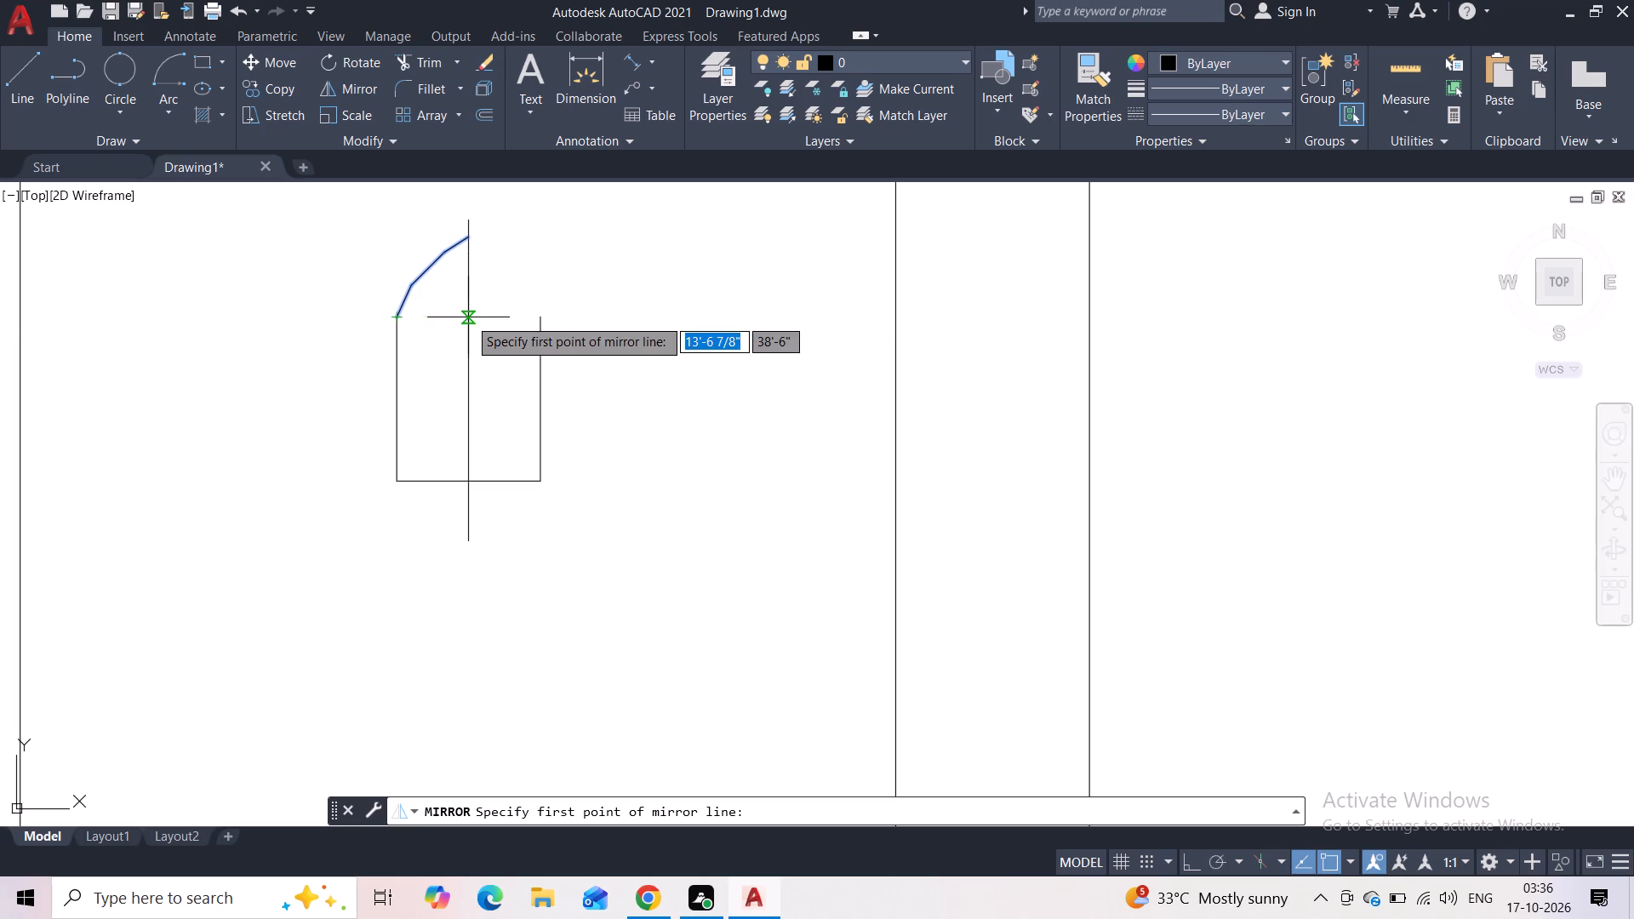
{"action": "left_click", "coordinate": [465, 240]}
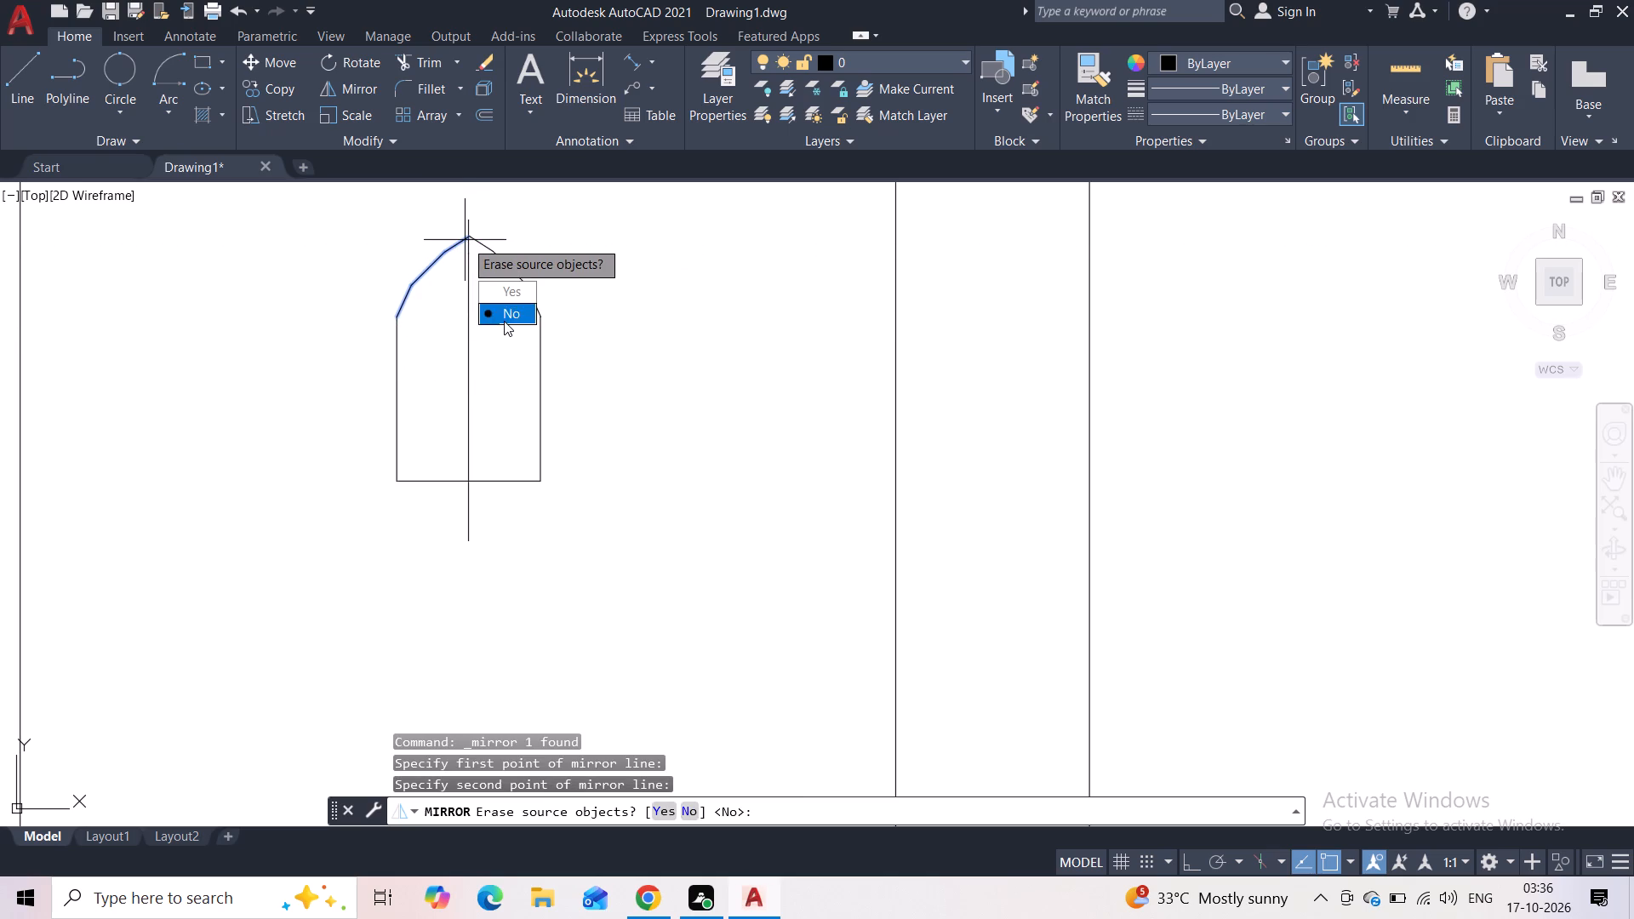
{"action": "left_click", "coordinate": [504, 321]}
Delete the vertical centre line inside the upper arched opening and the short leftover line at its apex.
{"action": "scroll", "coordinate": [509, 307], "scroll_direction": "up", "scroll_amount": 2}
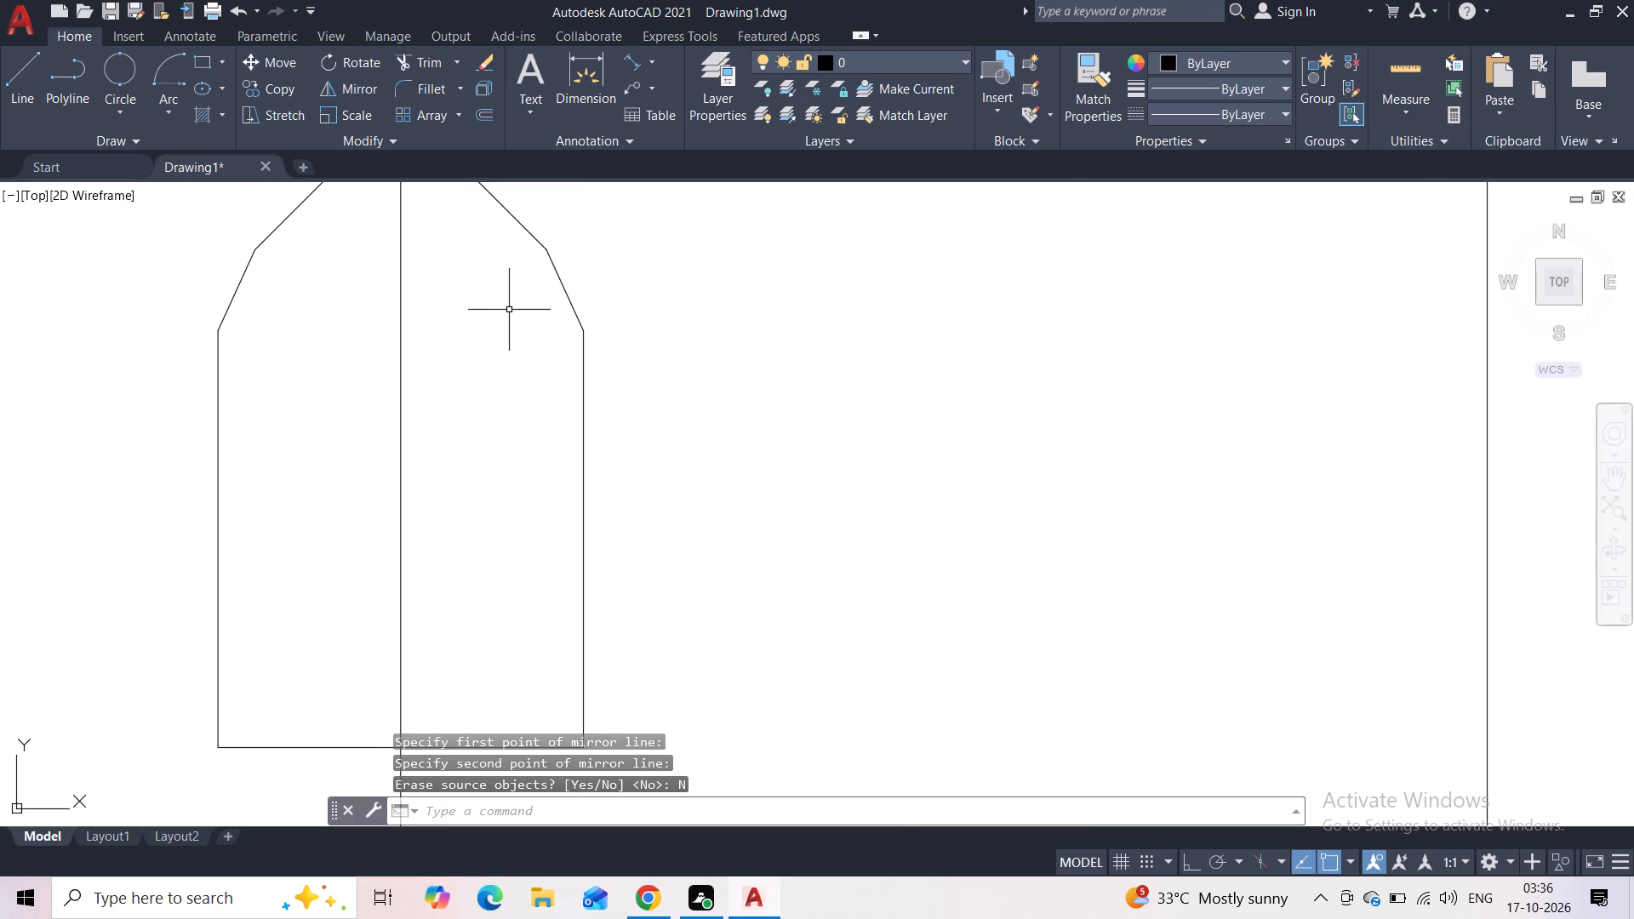
{"action": "left_click", "coordinate": [500, 319]}
{"action": "left_click", "coordinate": [390, 361]}
{"action": "key", "text": "Delete"}
{"action": "scroll", "coordinate": [384, 471], "scroll_direction": "down", "scroll_amount": 3}
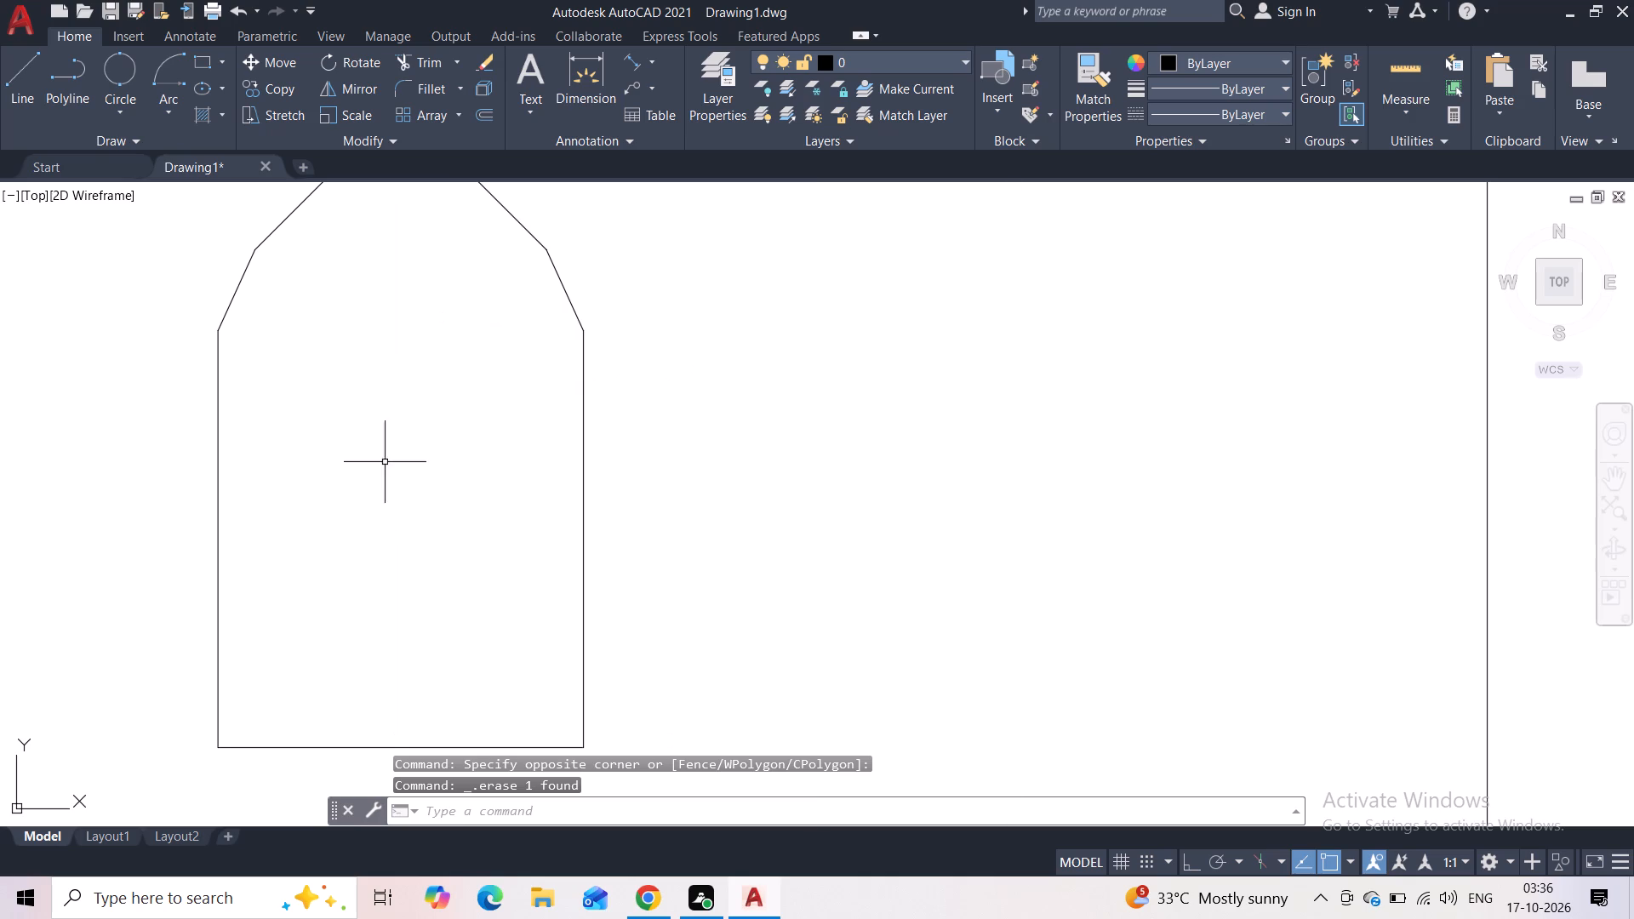
{"action": "scroll", "coordinate": [383, 471], "scroll_direction": "down", "scroll_amount": 4}
{"action": "scroll", "coordinate": [383, 453], "scroll_direction": "up", "scroll_amount": 4}
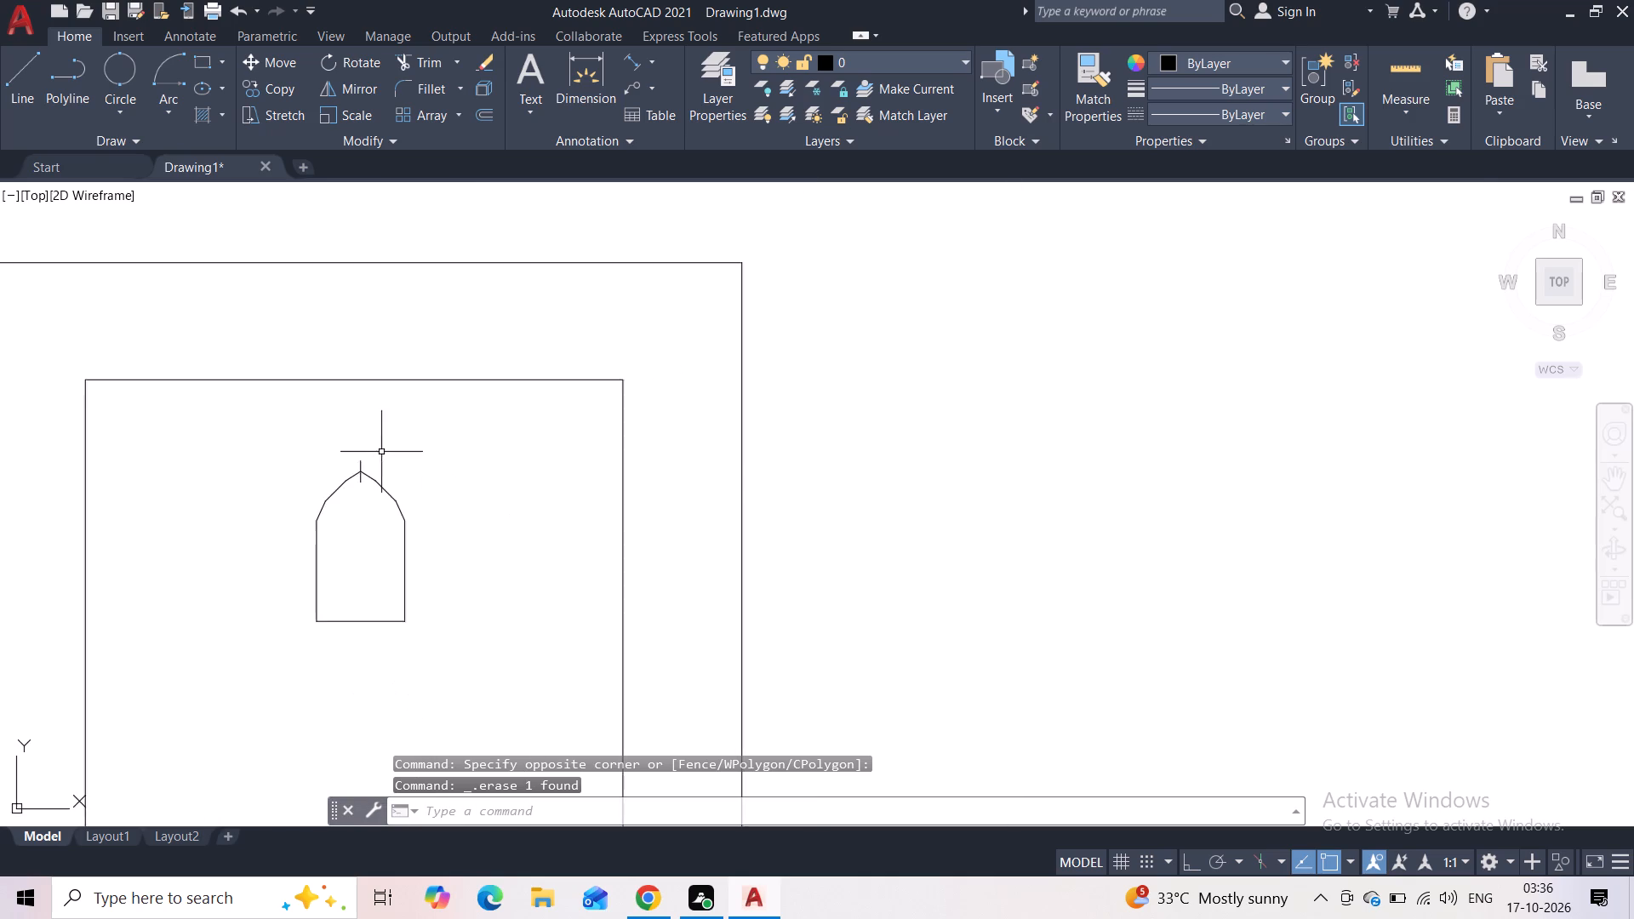
{"action": "scroll", "coordinate": [381, 452], "scroll_direction": "up", "scroll_amount": 2}
{"action": "left_click", "coordinate": [354, 484]}
{"action": "left_click", "coordinate": [326, 483]}
{"action": "left_click_drag", "start_coordinate": [329, 485], "coordinate": [316, 485]}
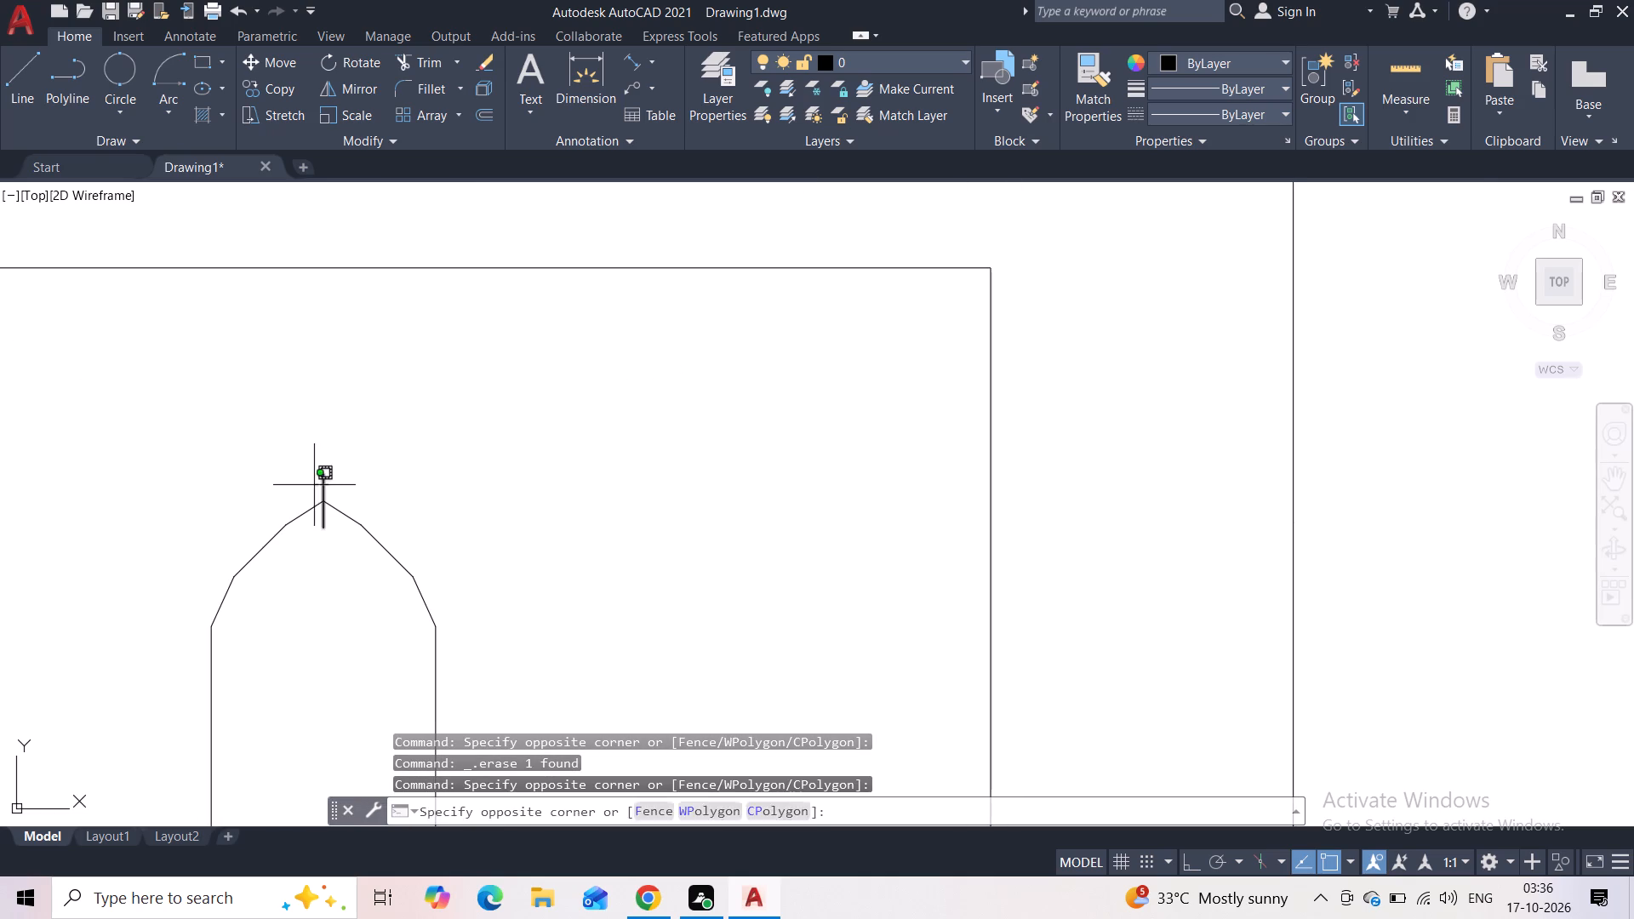
{"action": "left_click", "coordinate": [314, 485]}
{"action": "key", "text": "Delete"}
Scale up the whole upper arched opening by a factor of about 1 15/16 from a base point near its middle.
{"action": "scroll", "coordinate": [325, 521], "scroll_direction": "down", "scroll_amount": 5}
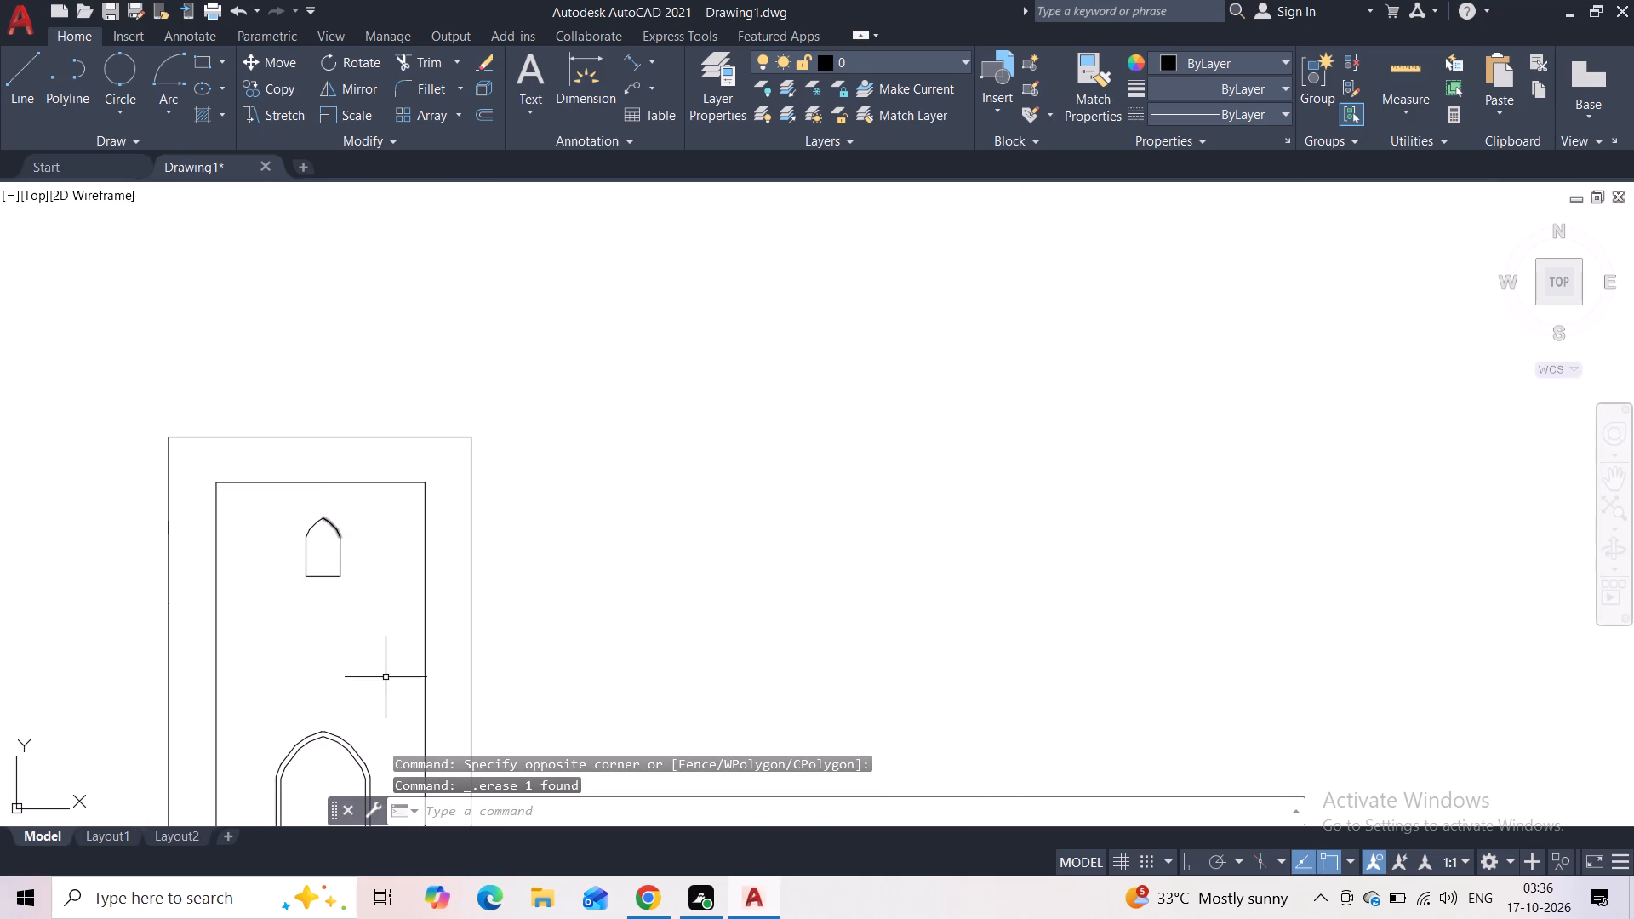
{"action": "scroll", "coordinate": [384, 659], "scroll_direction": "down", "scroll_amount": 1}
{"action": "middle_click_drag", "start_coordinate": [382, 657], "coordinate": [426, 353]}
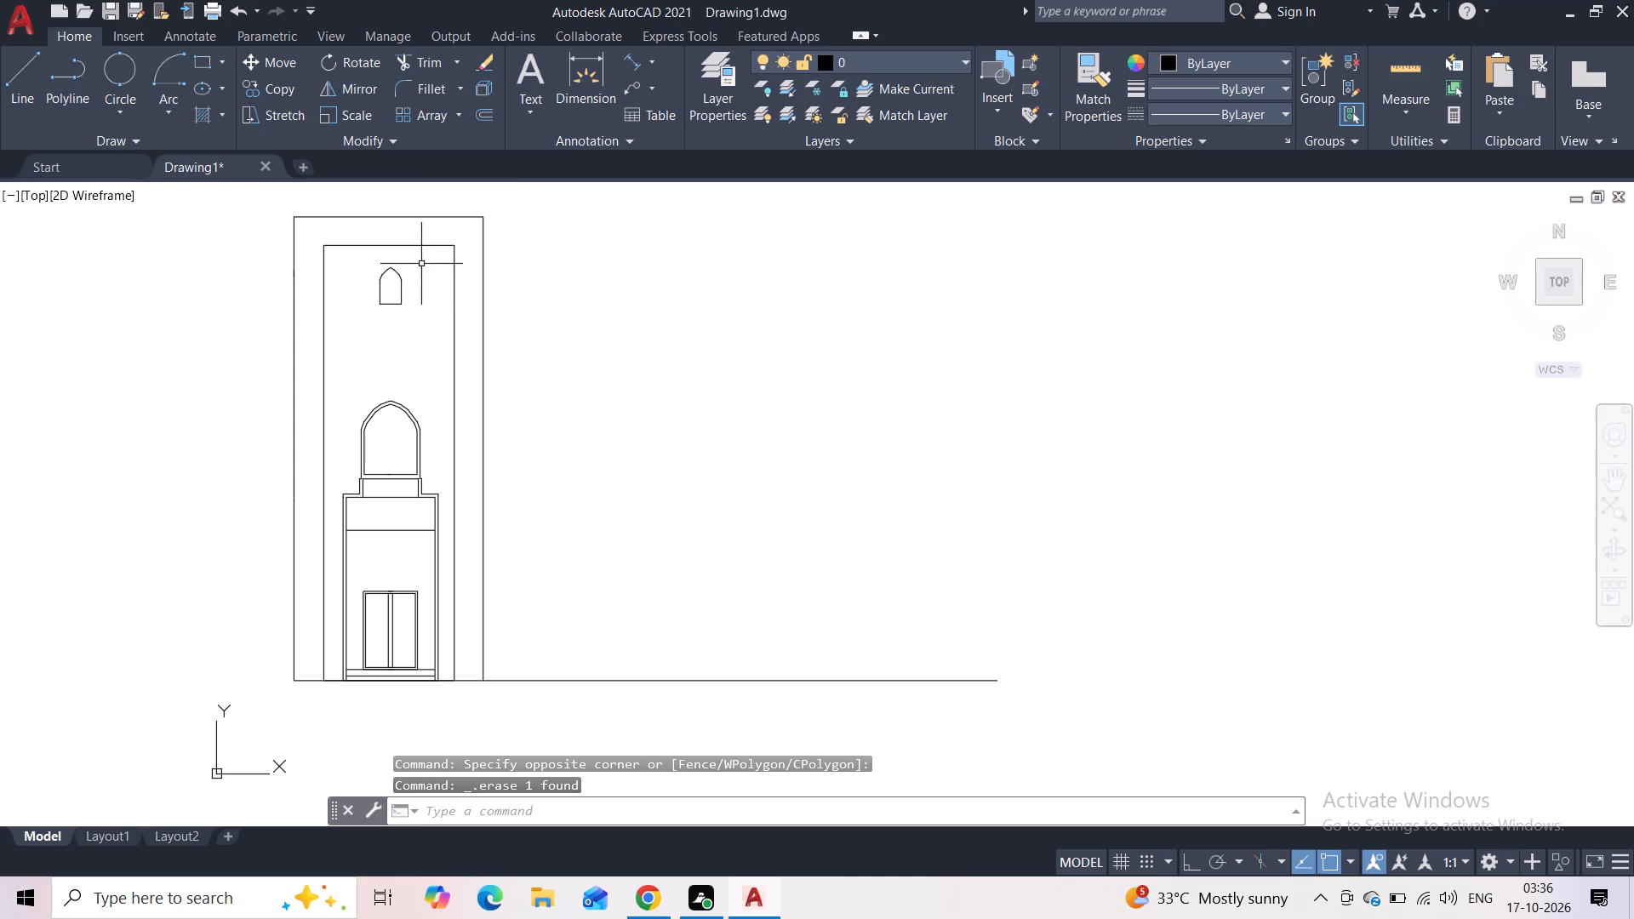
{"action": "scroll", "coordinate": [418, 271], "scroll_direction": "up", "scroll_amount": 2}
{"action": "left_click", "coordinate": [397, 270]}
{"action": "left_click", "coordinate": [271, 427]}
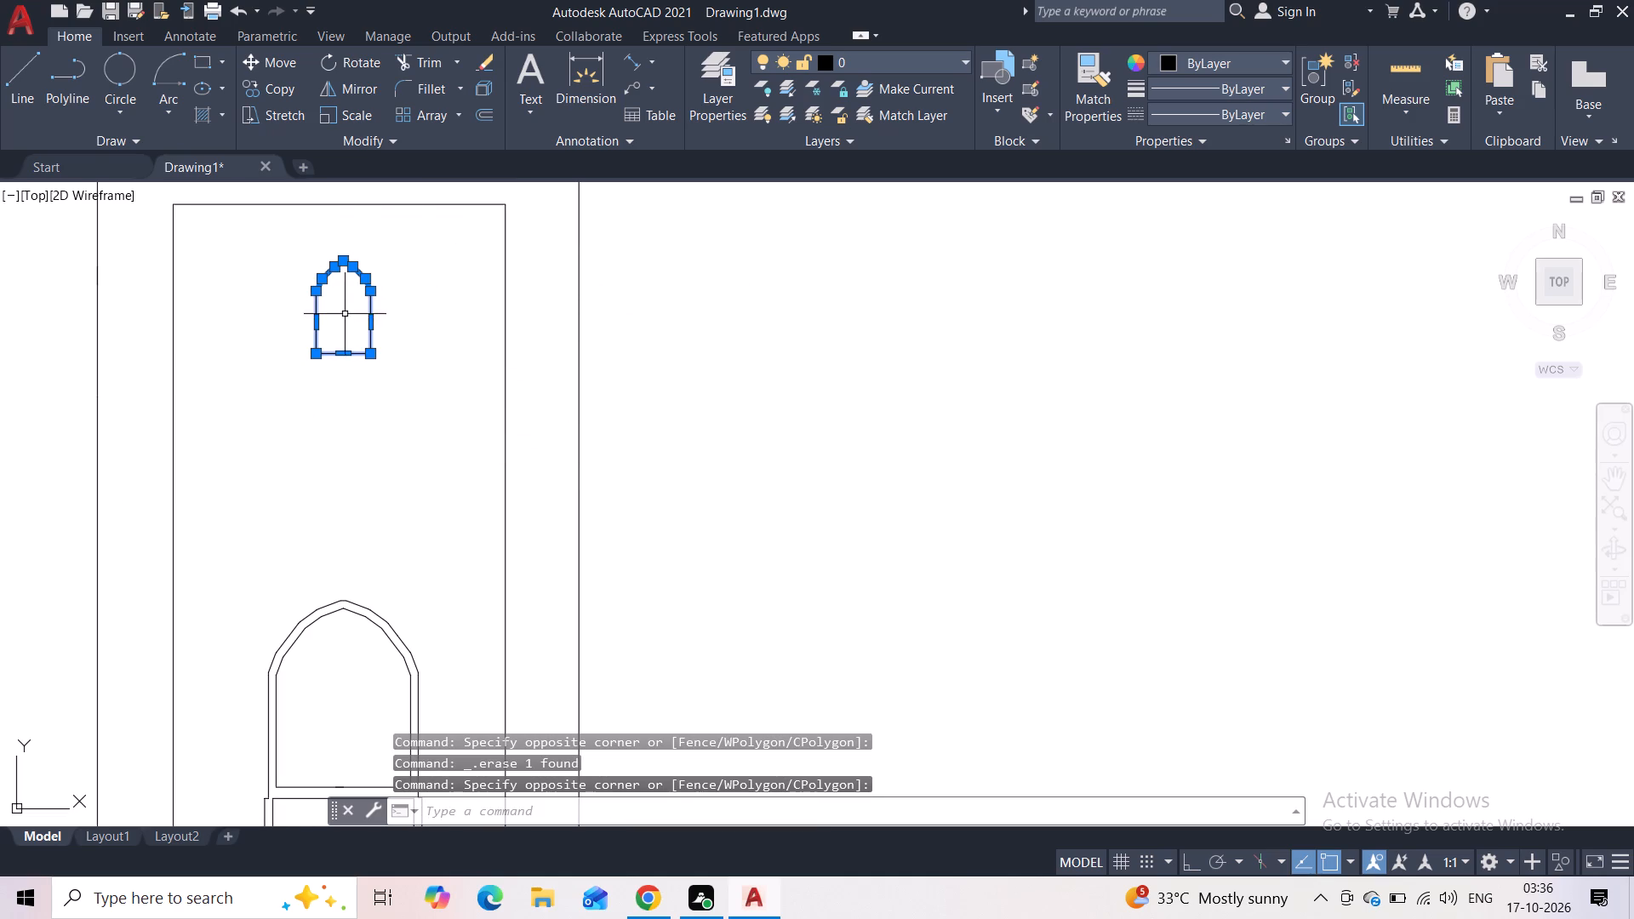
{"action": "left_click", "coordinate": [339, 116]}
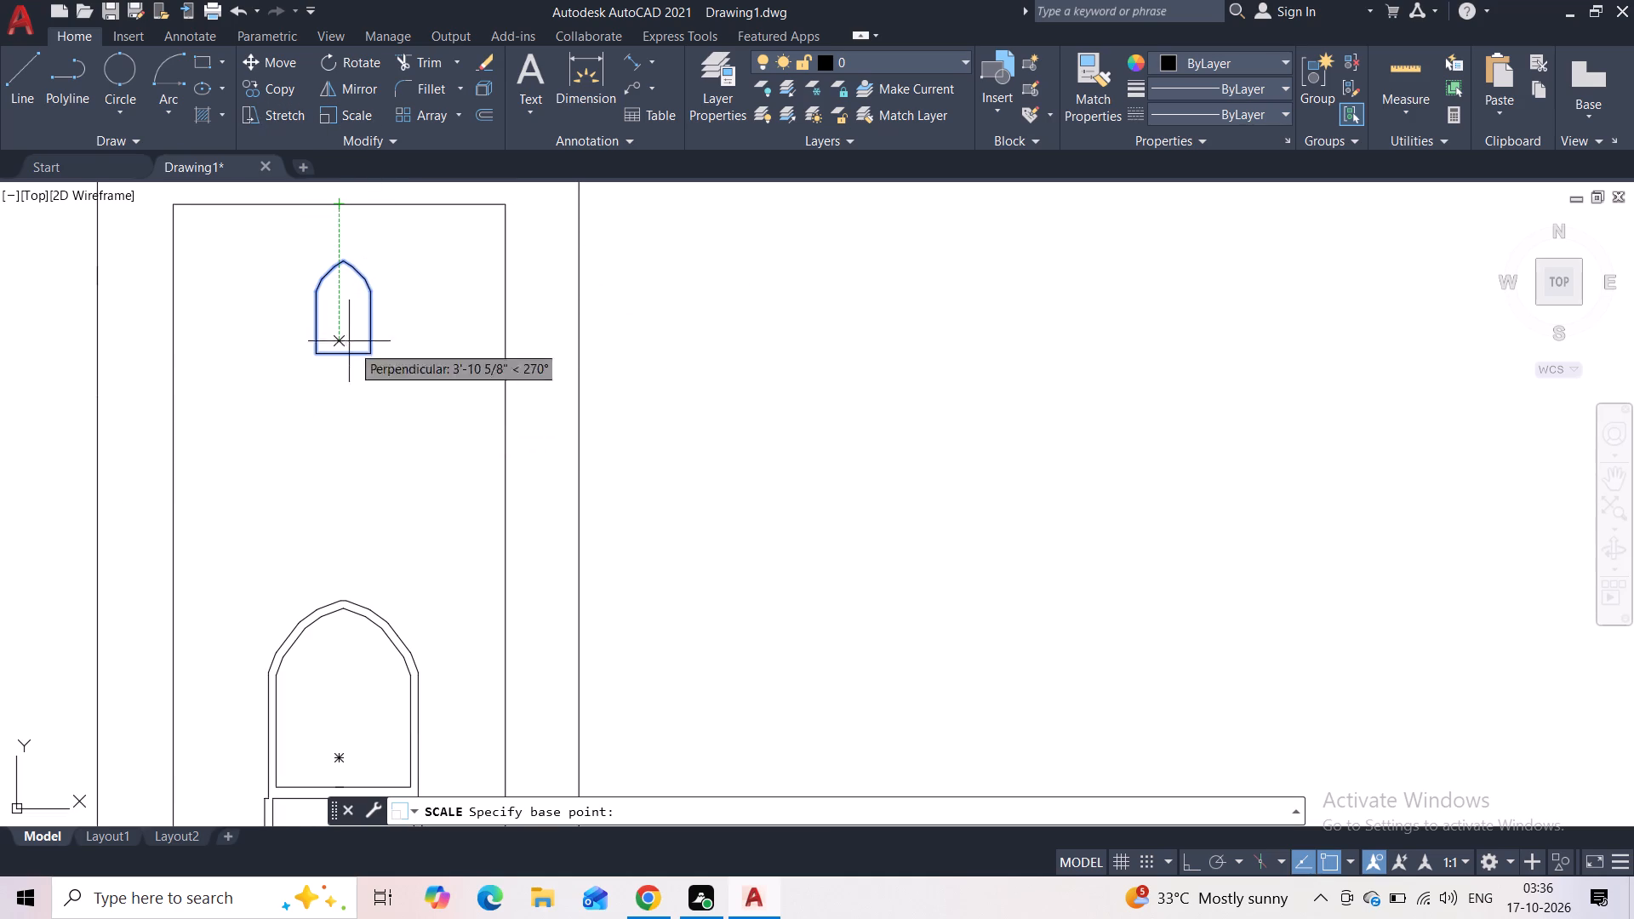
{"action": "left_click", "coordinate": [344, 298]}
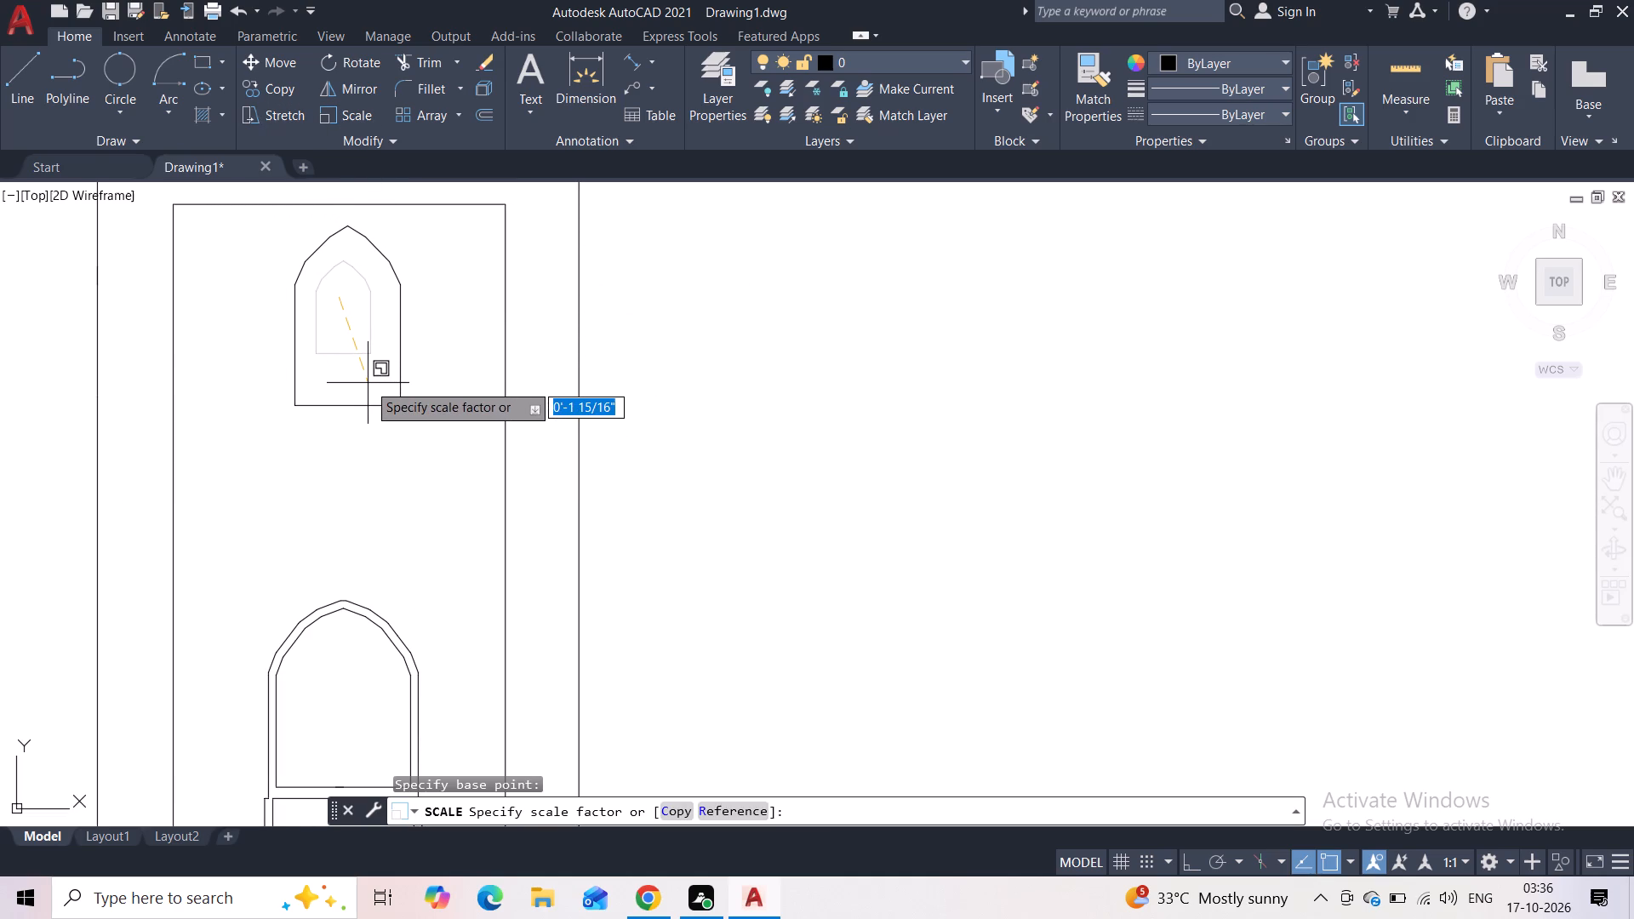
{"action": "left_click", "coordinate": [368, 383]}
Offset the upper opening's U shape and both arch halves 2" inward.
{"action": "scroll", "coordinate": [453, 328], "scroll_direction": "down", "scroll_amount": 1}
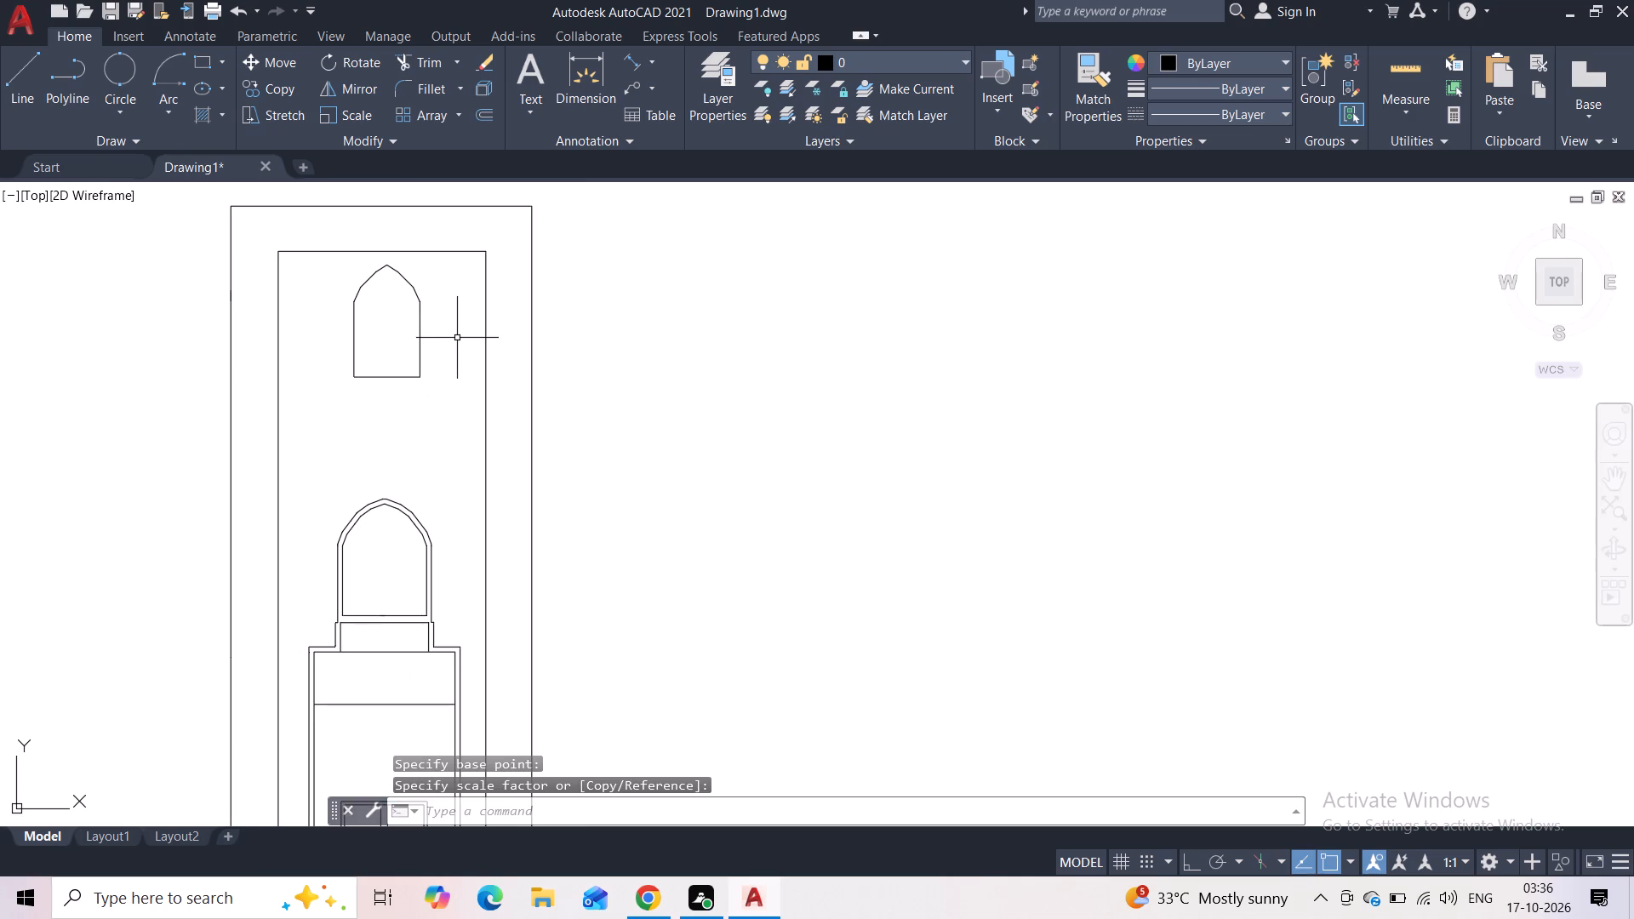
{"action": "middle_click_drag", "start_coordinate": [457, 339], "coordinate": [437, 344]}
{"action": "scroll", "coordinate": [437, 344], "scroll_direction": "down", "scroll_amount": 2}
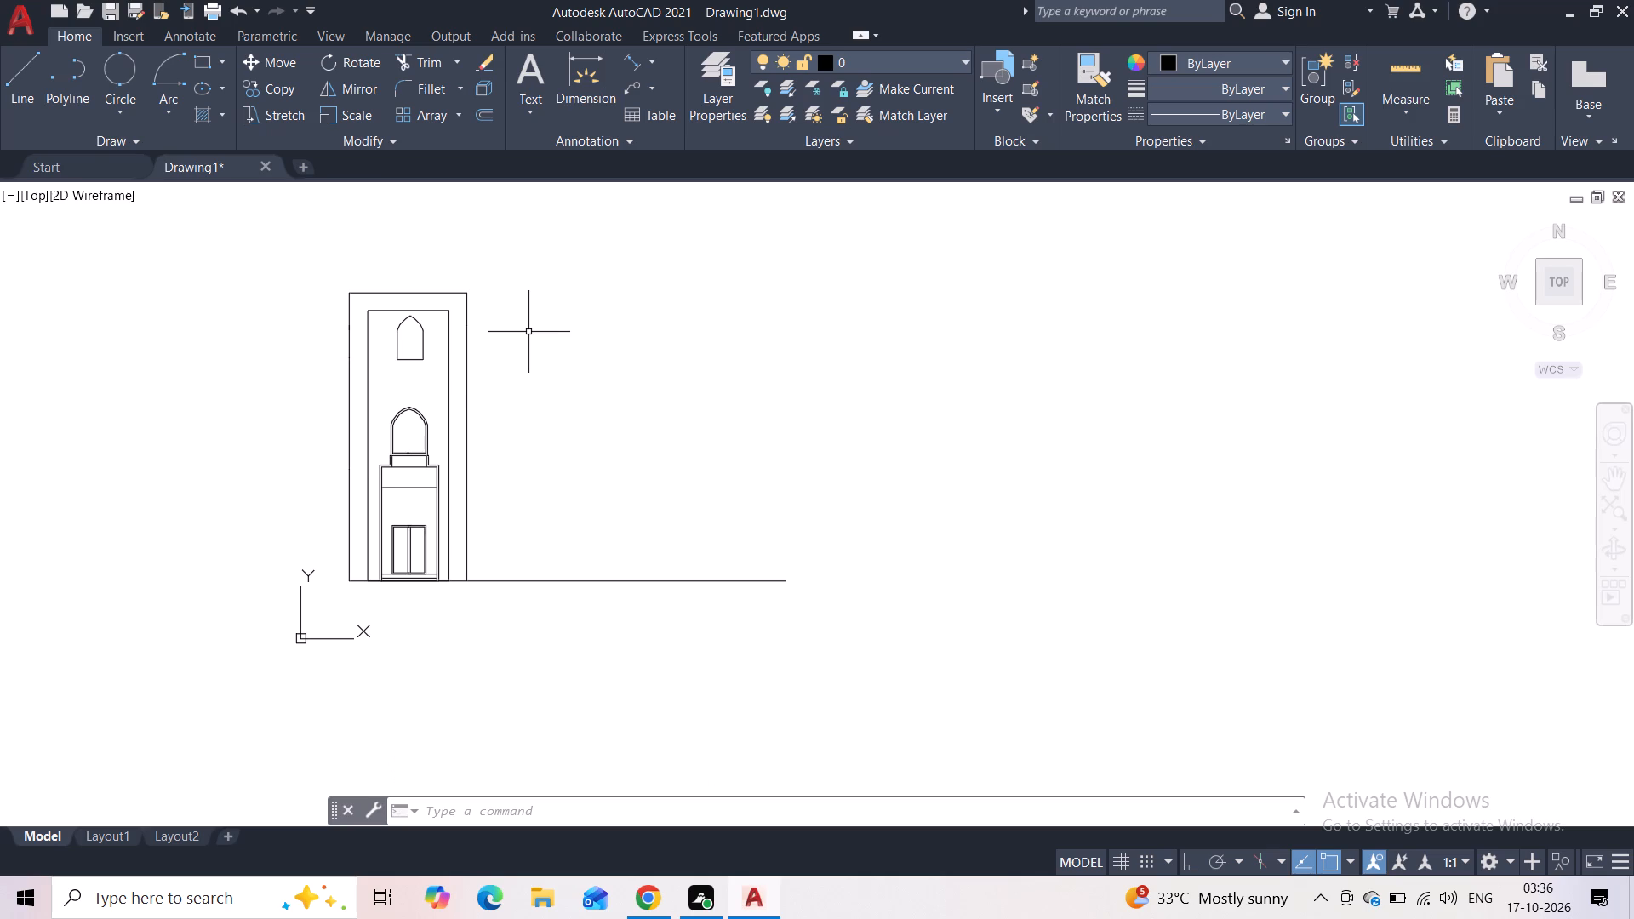
{"action": "scroll", "coordinate": [416, 332], "scroll_direction": "up", "scroll_amount": 3}
{"action": "left_click", "coordinate": [456, 305]}
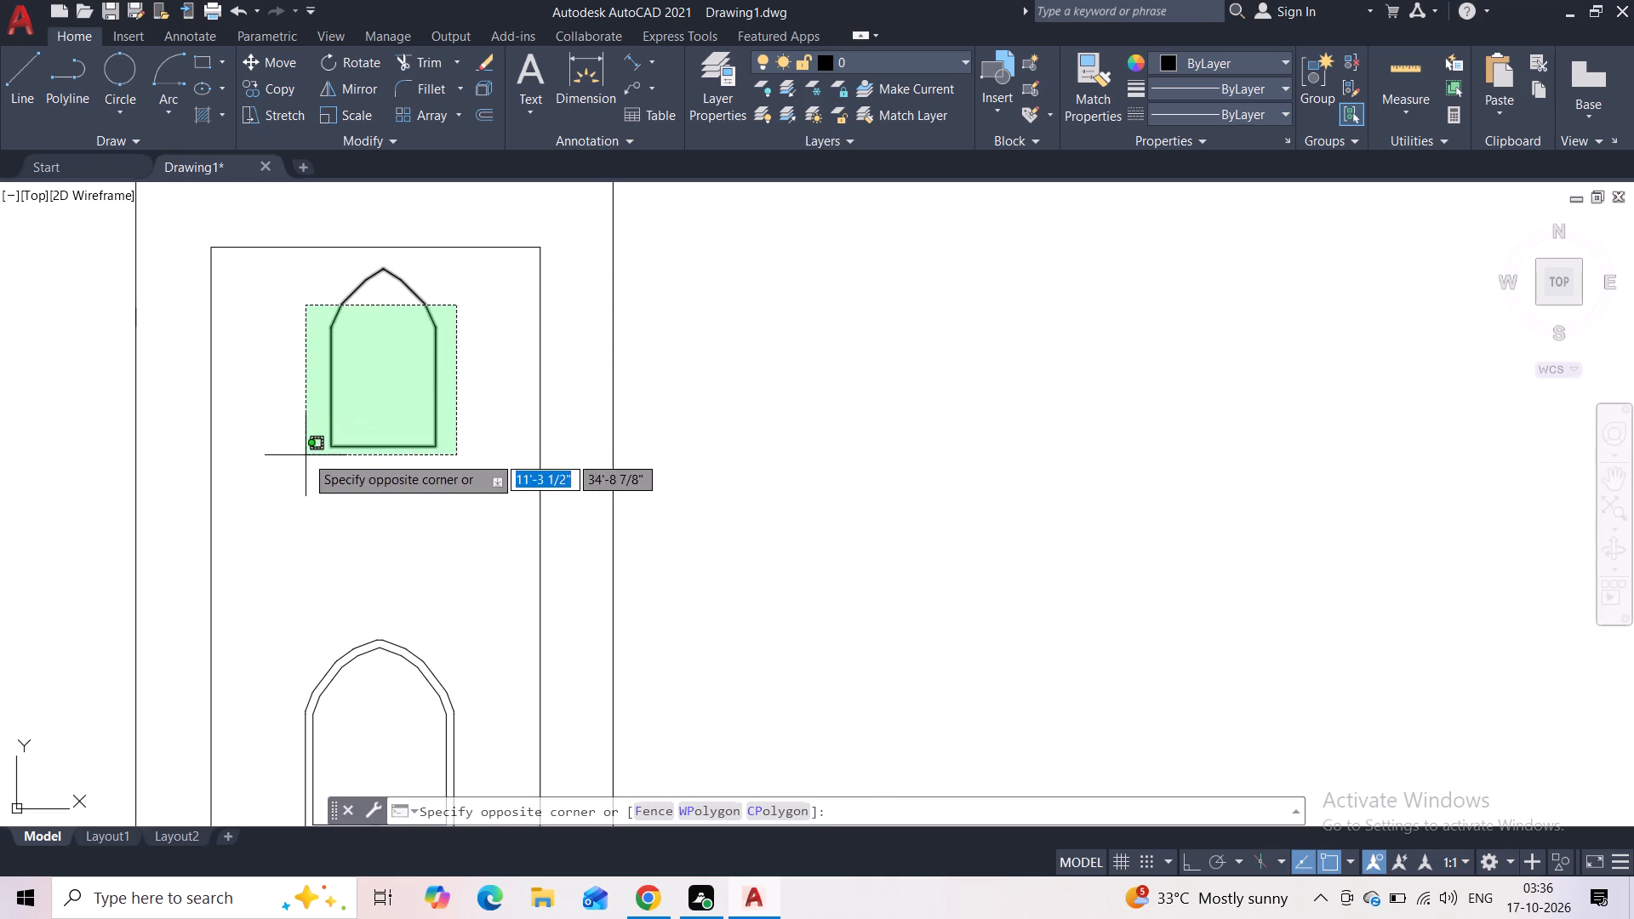
{"action": "left_click", "coordinate": [306, 455]}
{"action": "left_click", "coordinate": [491, 119]}
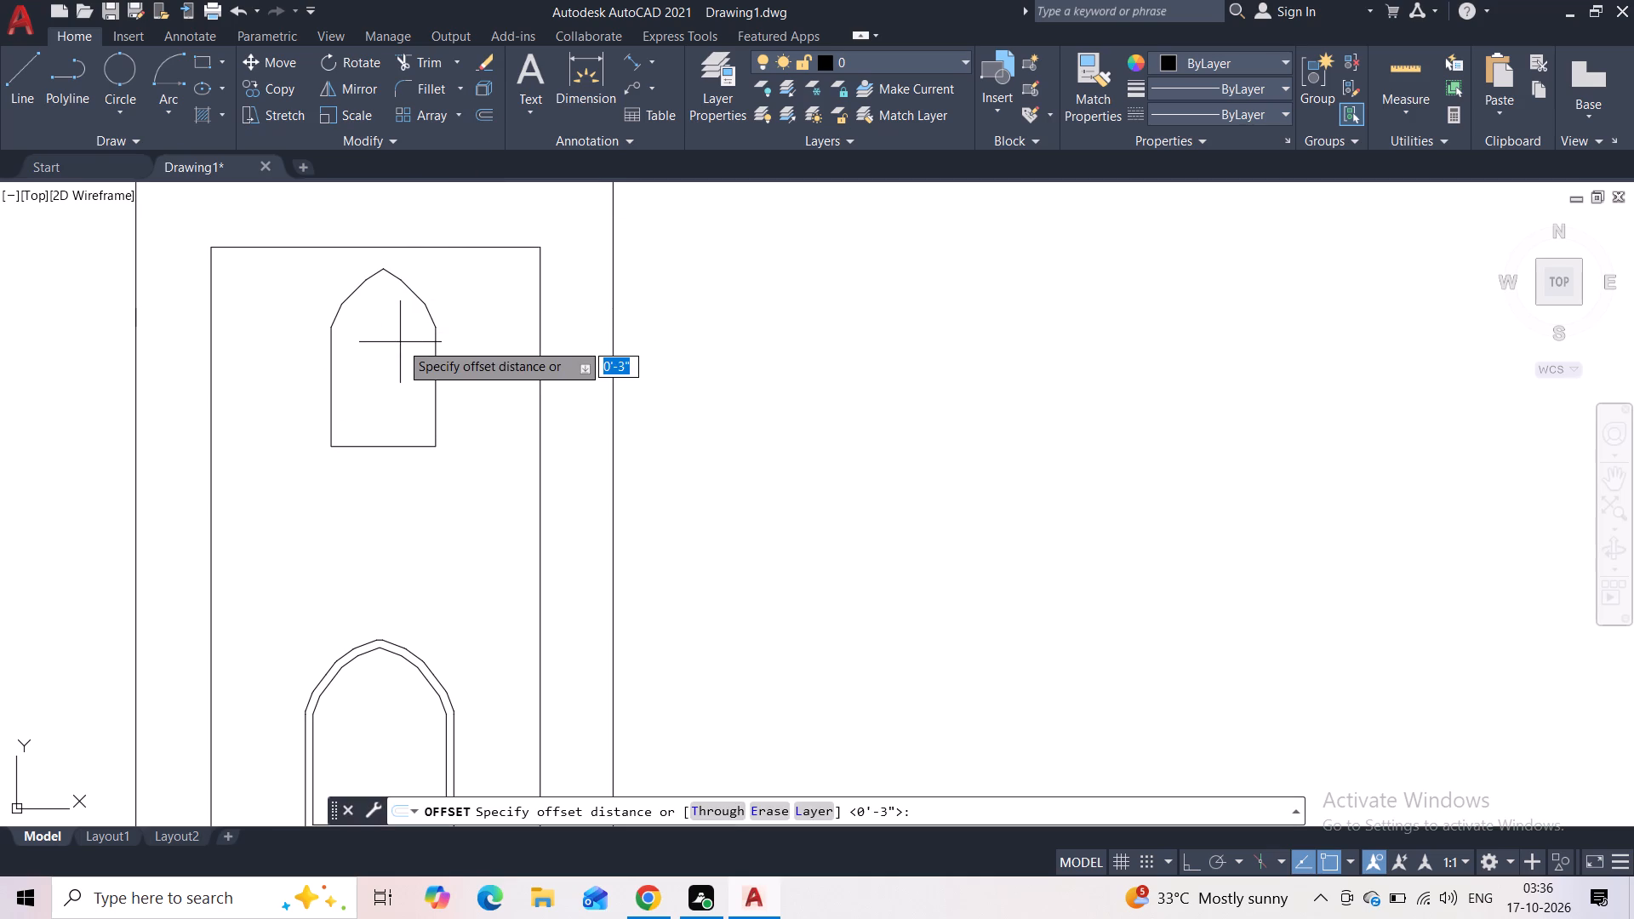
{"action": "type", "text": "2\""}
{"action": "key", "text": "Return"}
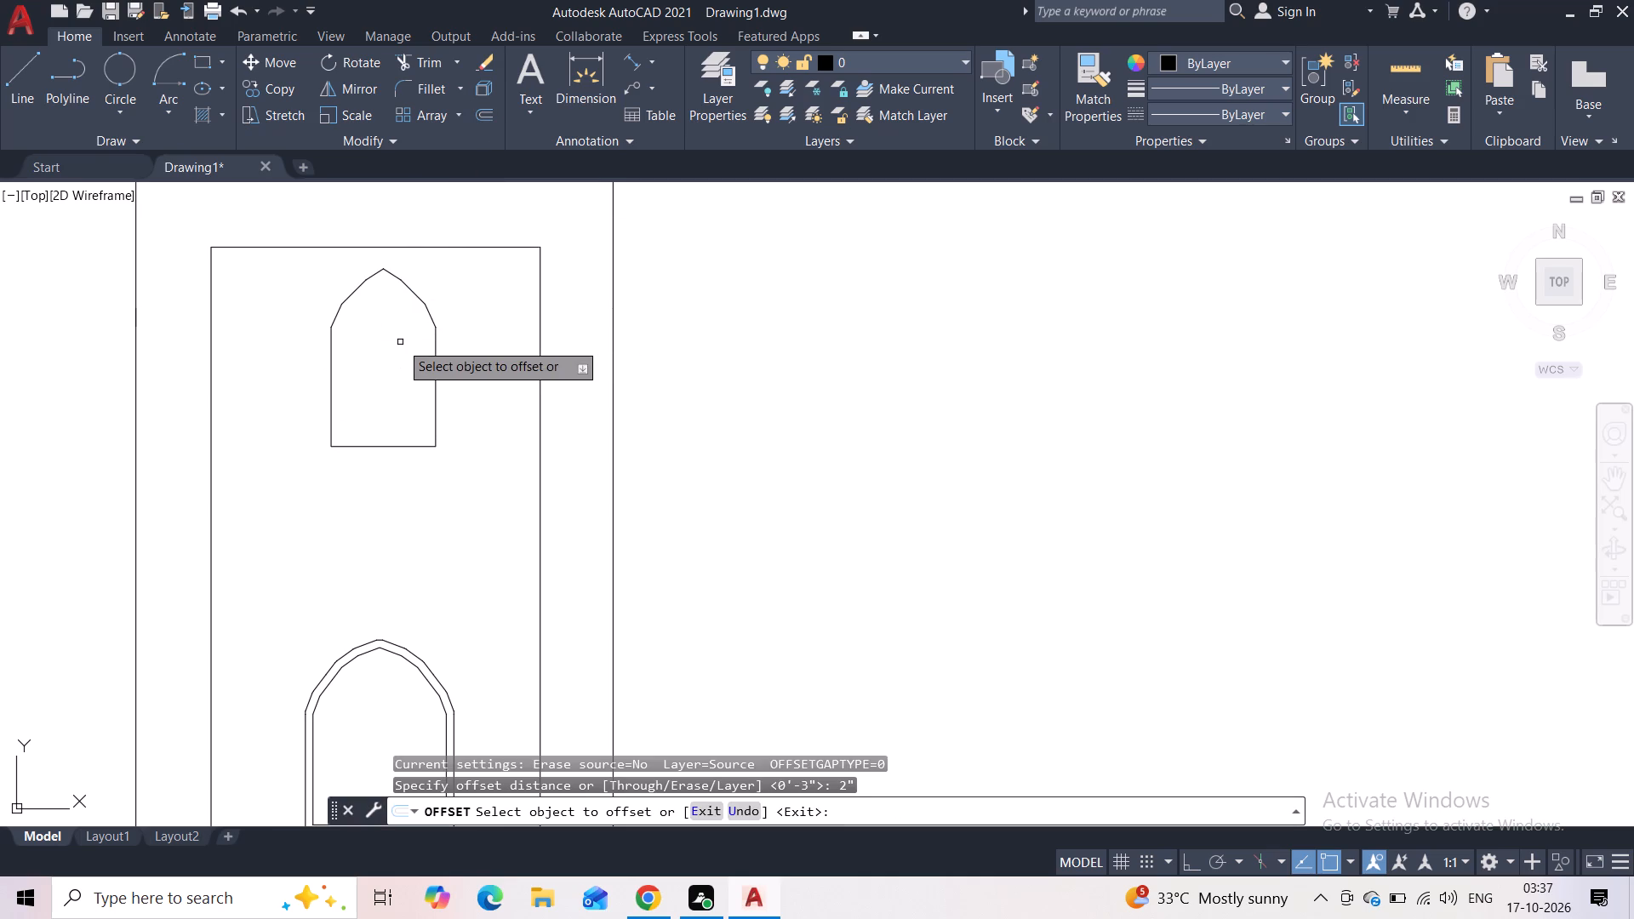
{"action": "left_click", "coordinate": [437, 350]}
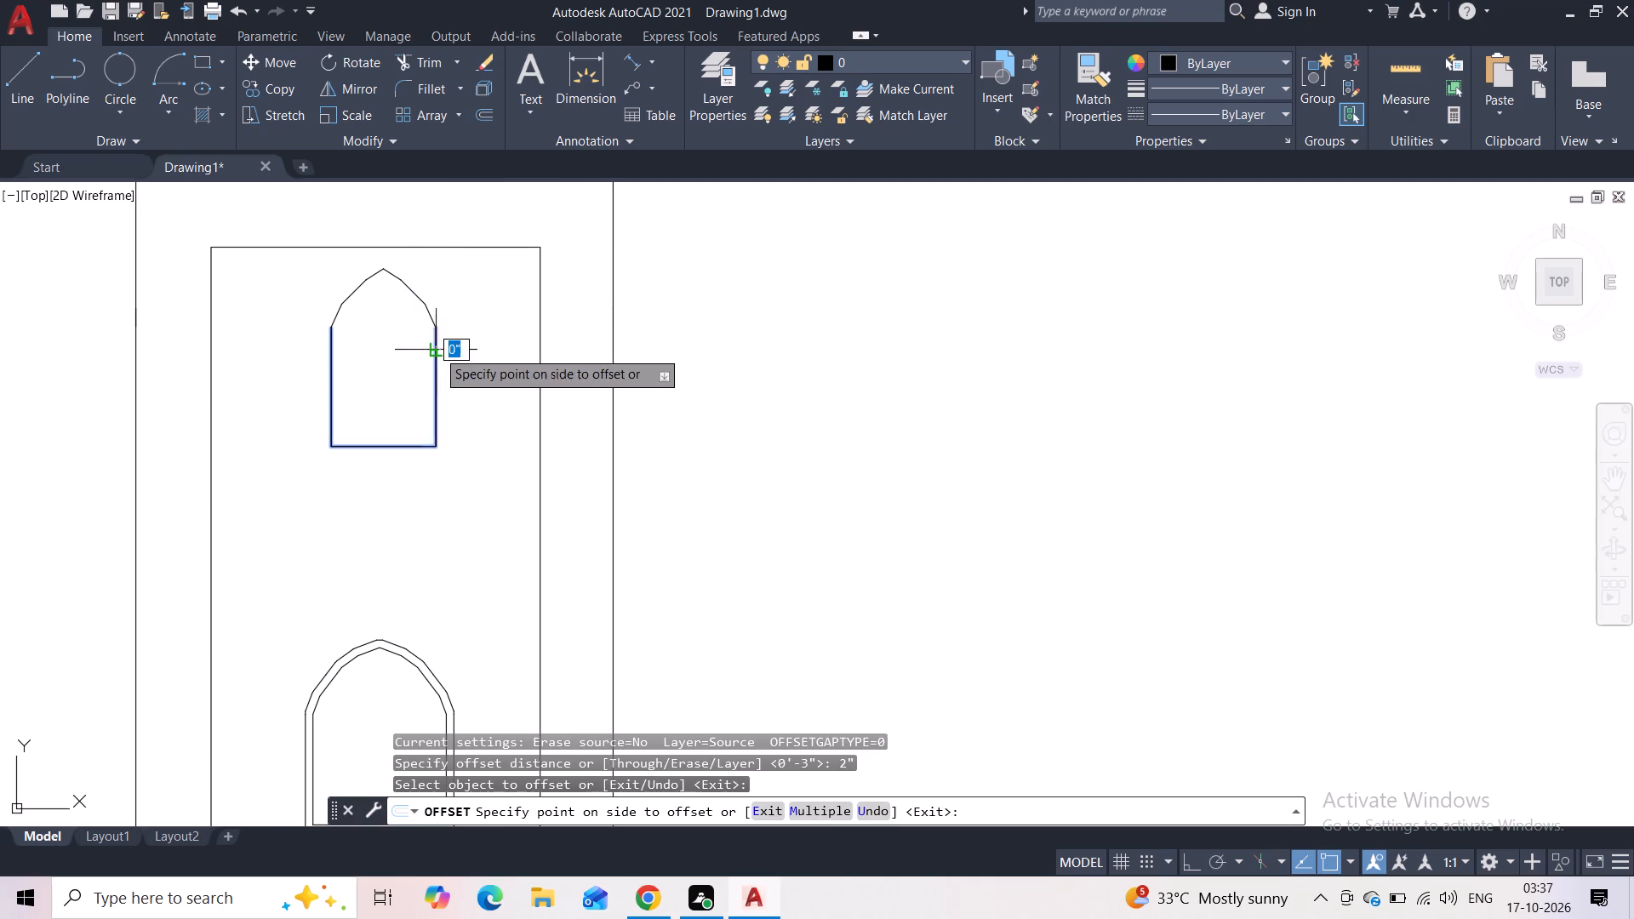
{"action": "left_click", "coordinate": [385, 331]}
{"action": "left_click", "coordinate": [411, 289]}
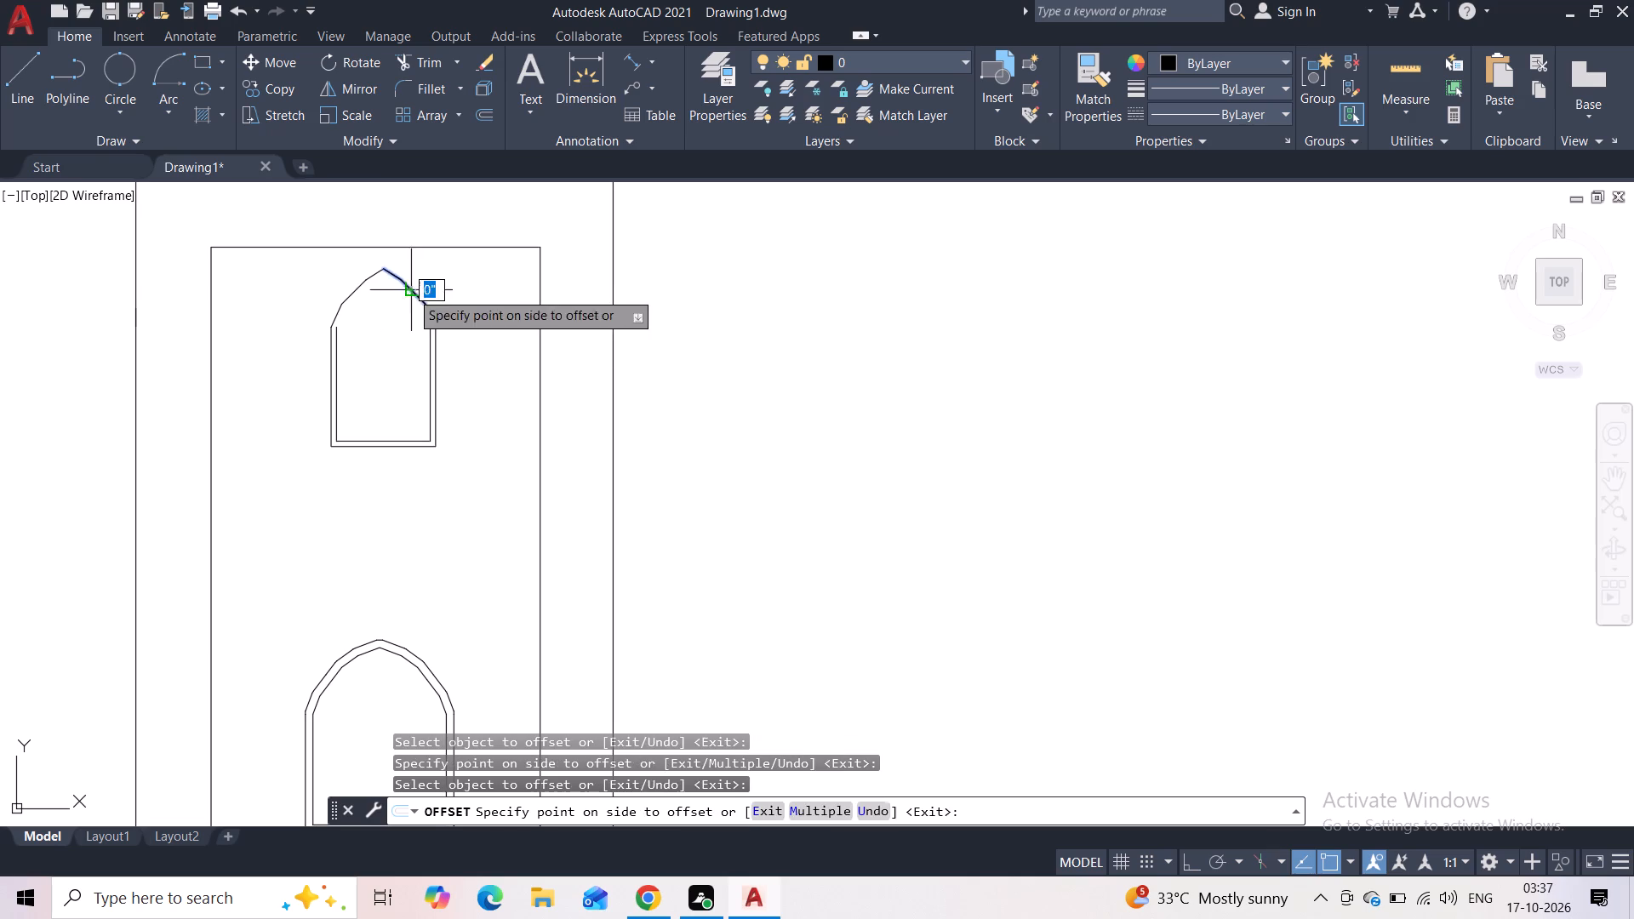
{"action": "left_click", "coordinate": [389, 323]}
{"action": "left_click", "coordinate": [351, 295]}
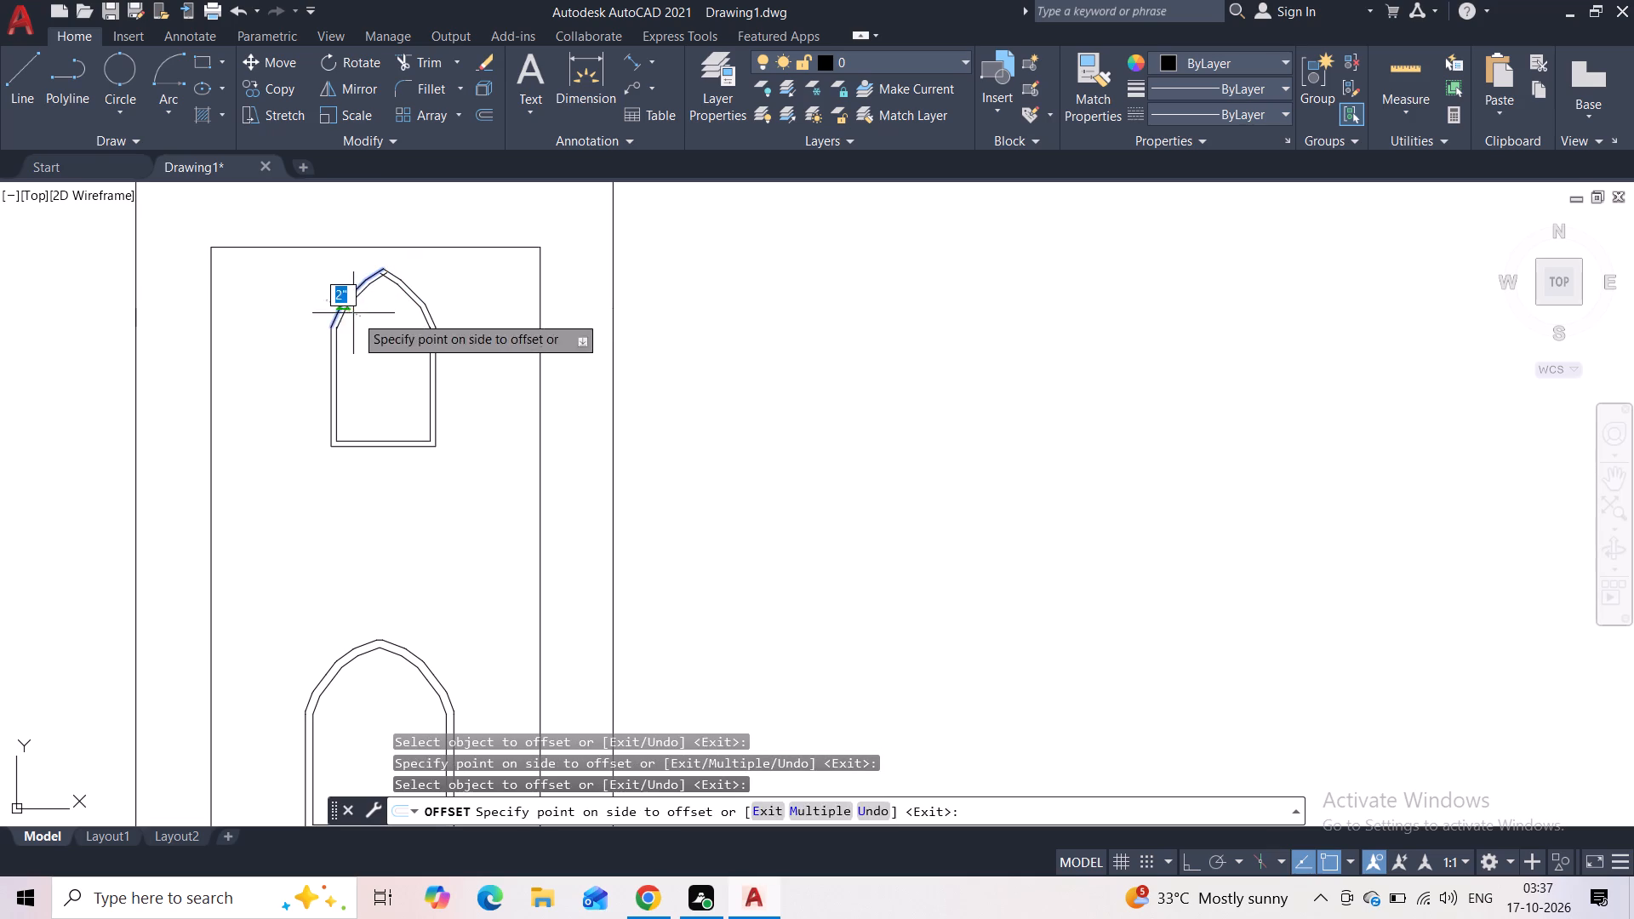
{"action": "left_click", "coordinate": [360, 325]}
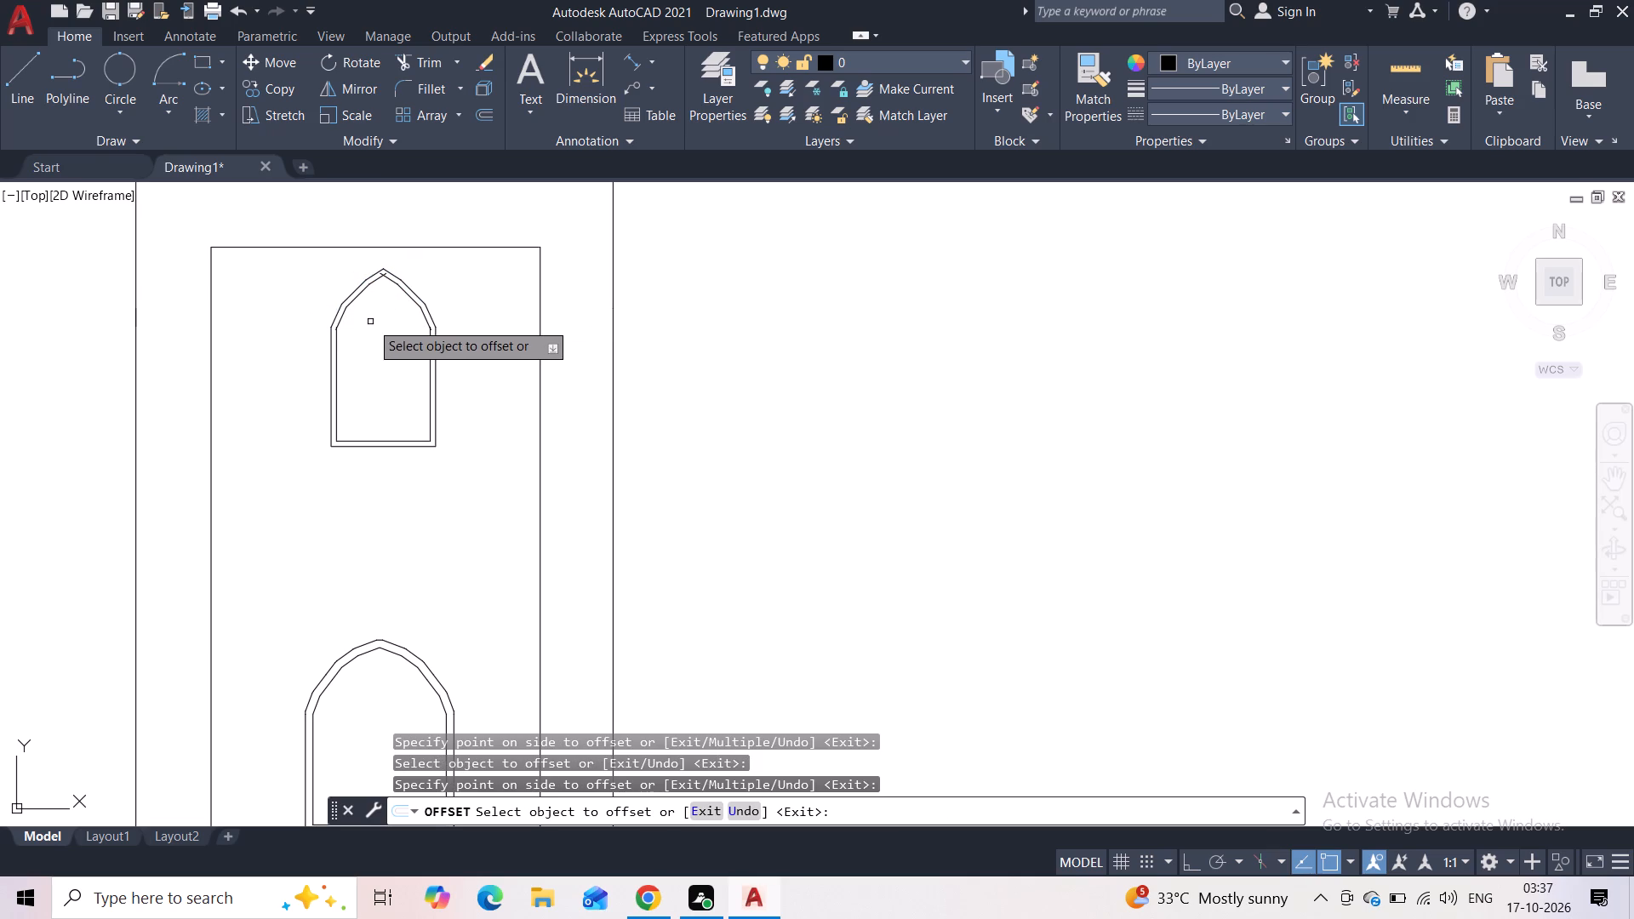
{"action": "key", "text": "Escape"}
Trim the overlapping ends of the inner offset lines where the arch meets the upper opening's right side.
{"action": "scroll", "coordinate": [421, 337], "scroll_direction": "up", "scroll_amount": 5}
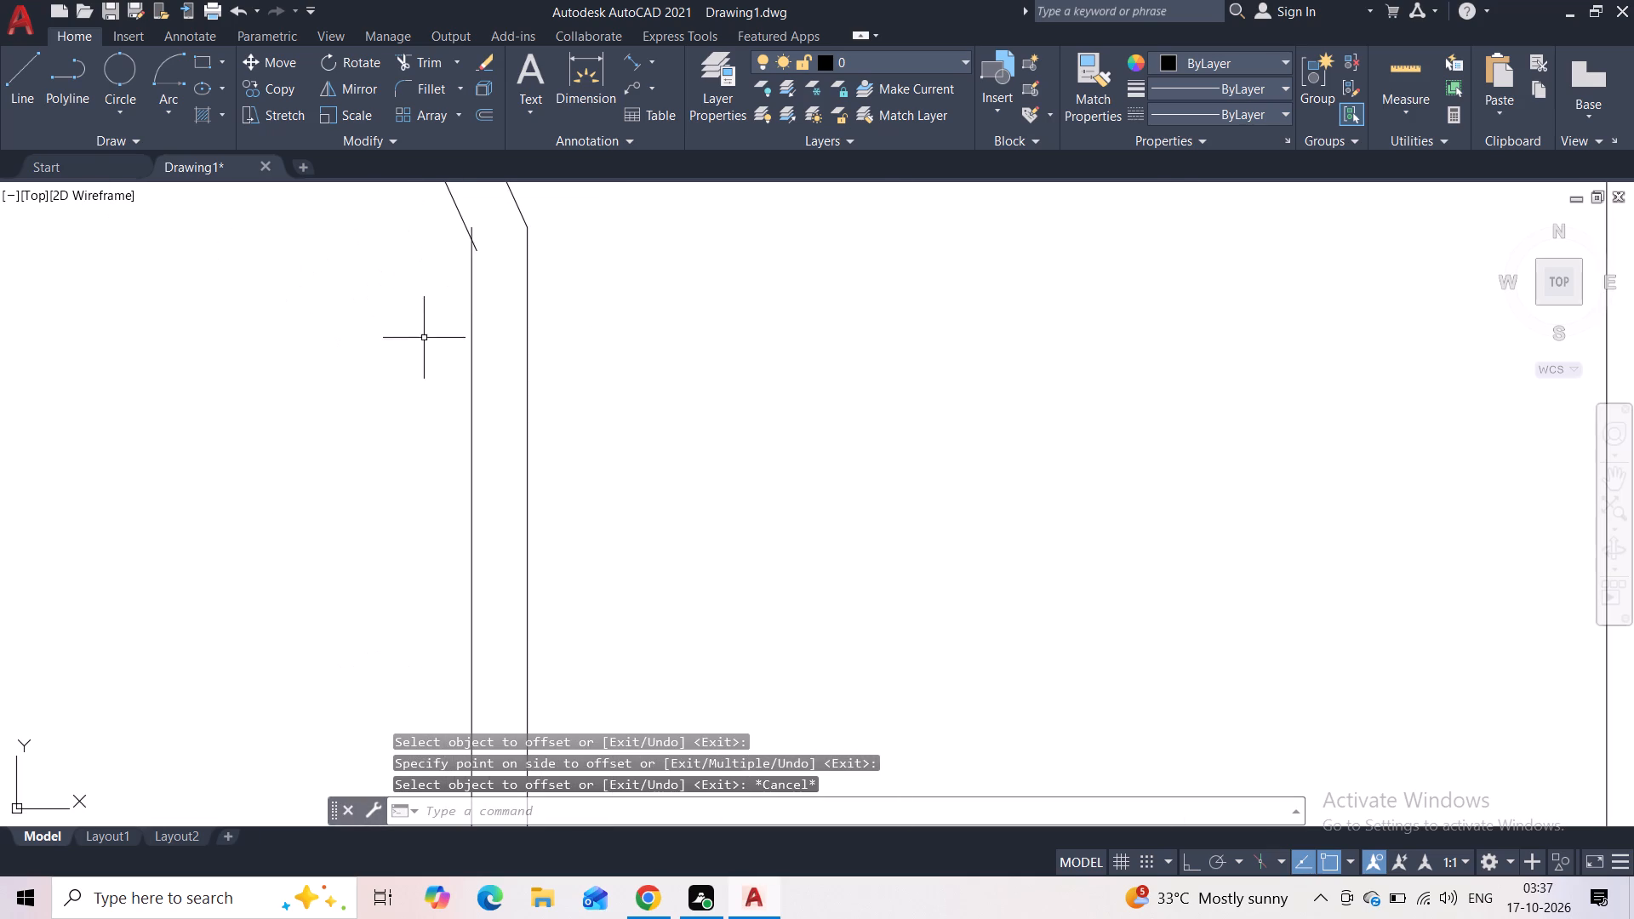
{"action": "middle_click_drag", "start_coordinate": [446, 246], "coordinate": [452, 381]}
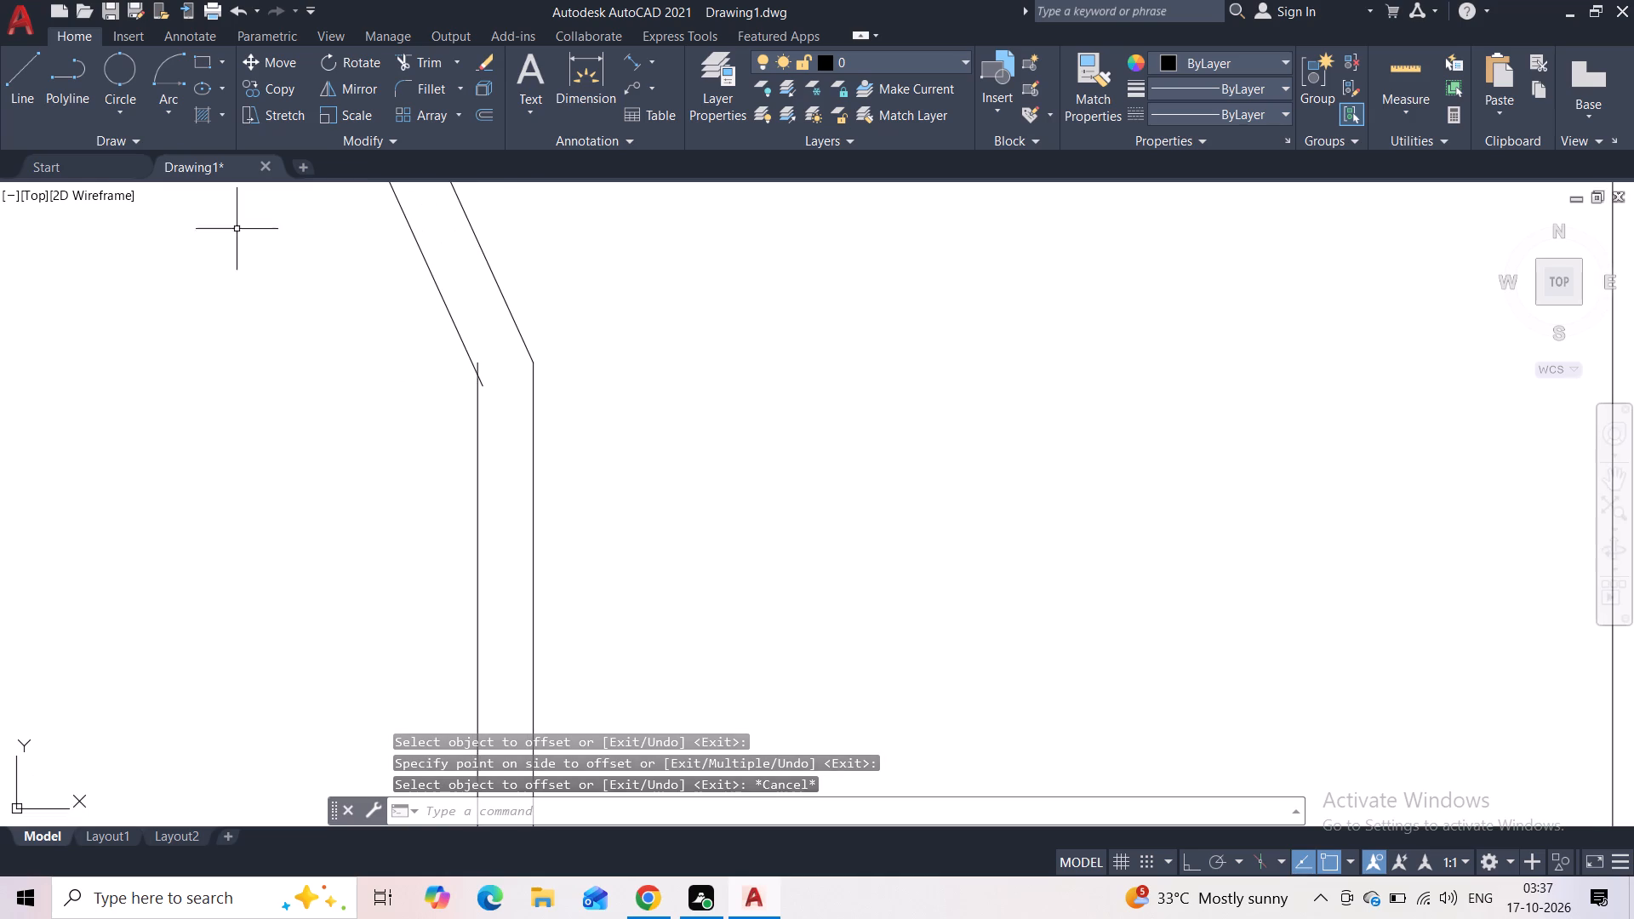
{"action": "scroll", "coordinate": [480, 374], "scroll_direction": "up", "scroll_amount": 3}
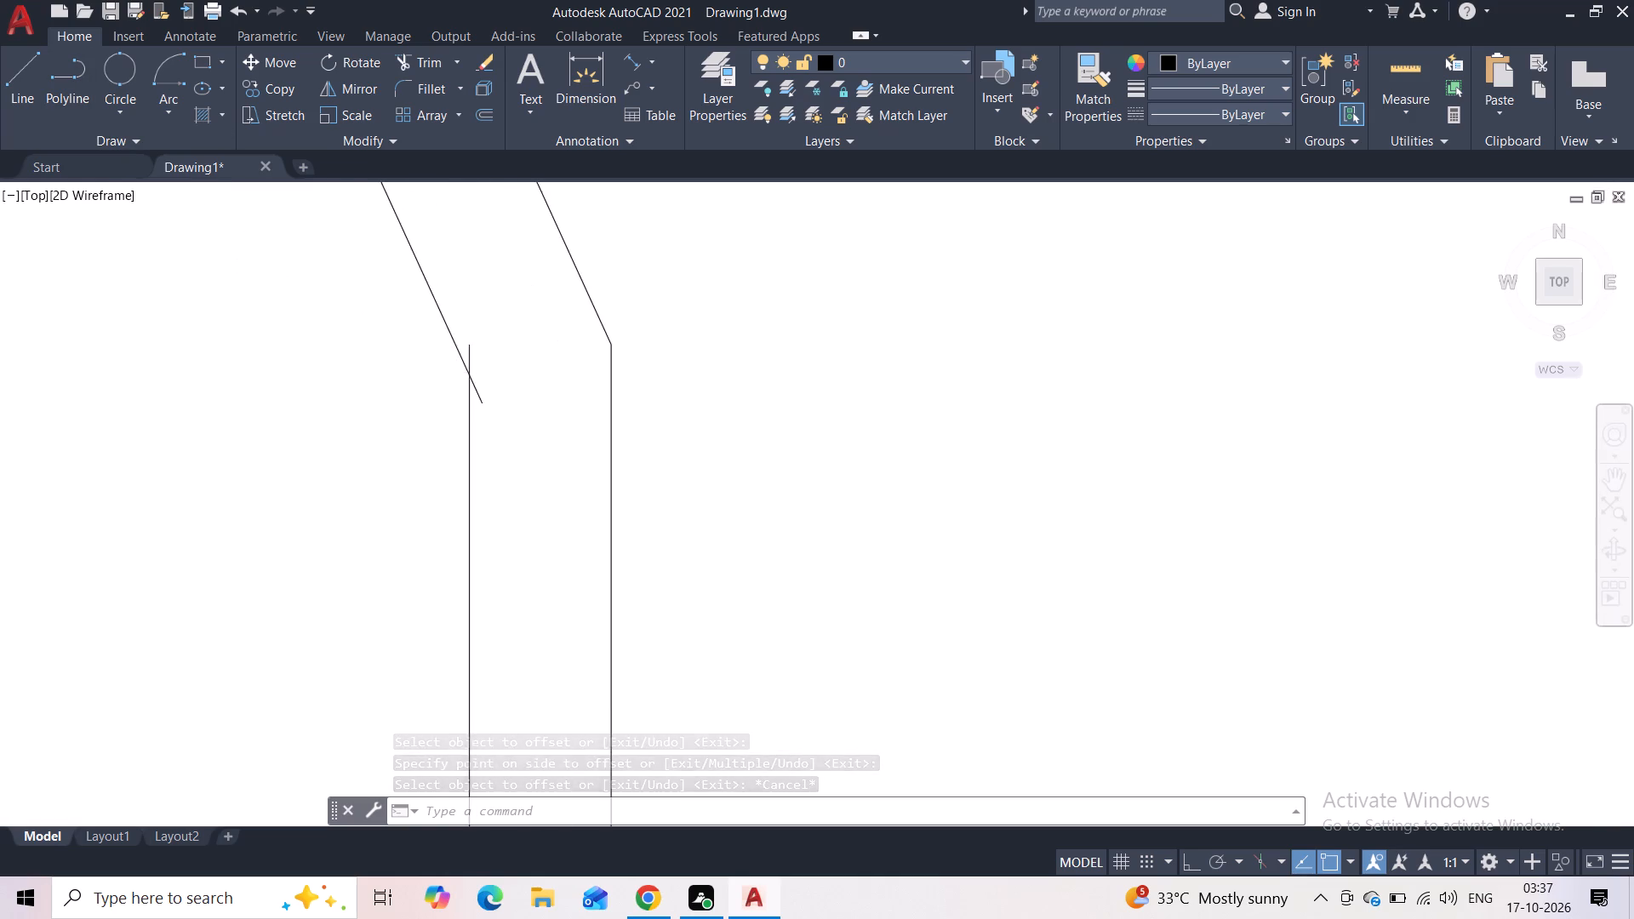
{"action": "scroll", "coordinate": [480, 374], "scroll_direction": "up", "scroll_amount": 2}
{"action": "left_click", "coordinate": [426, 60]}
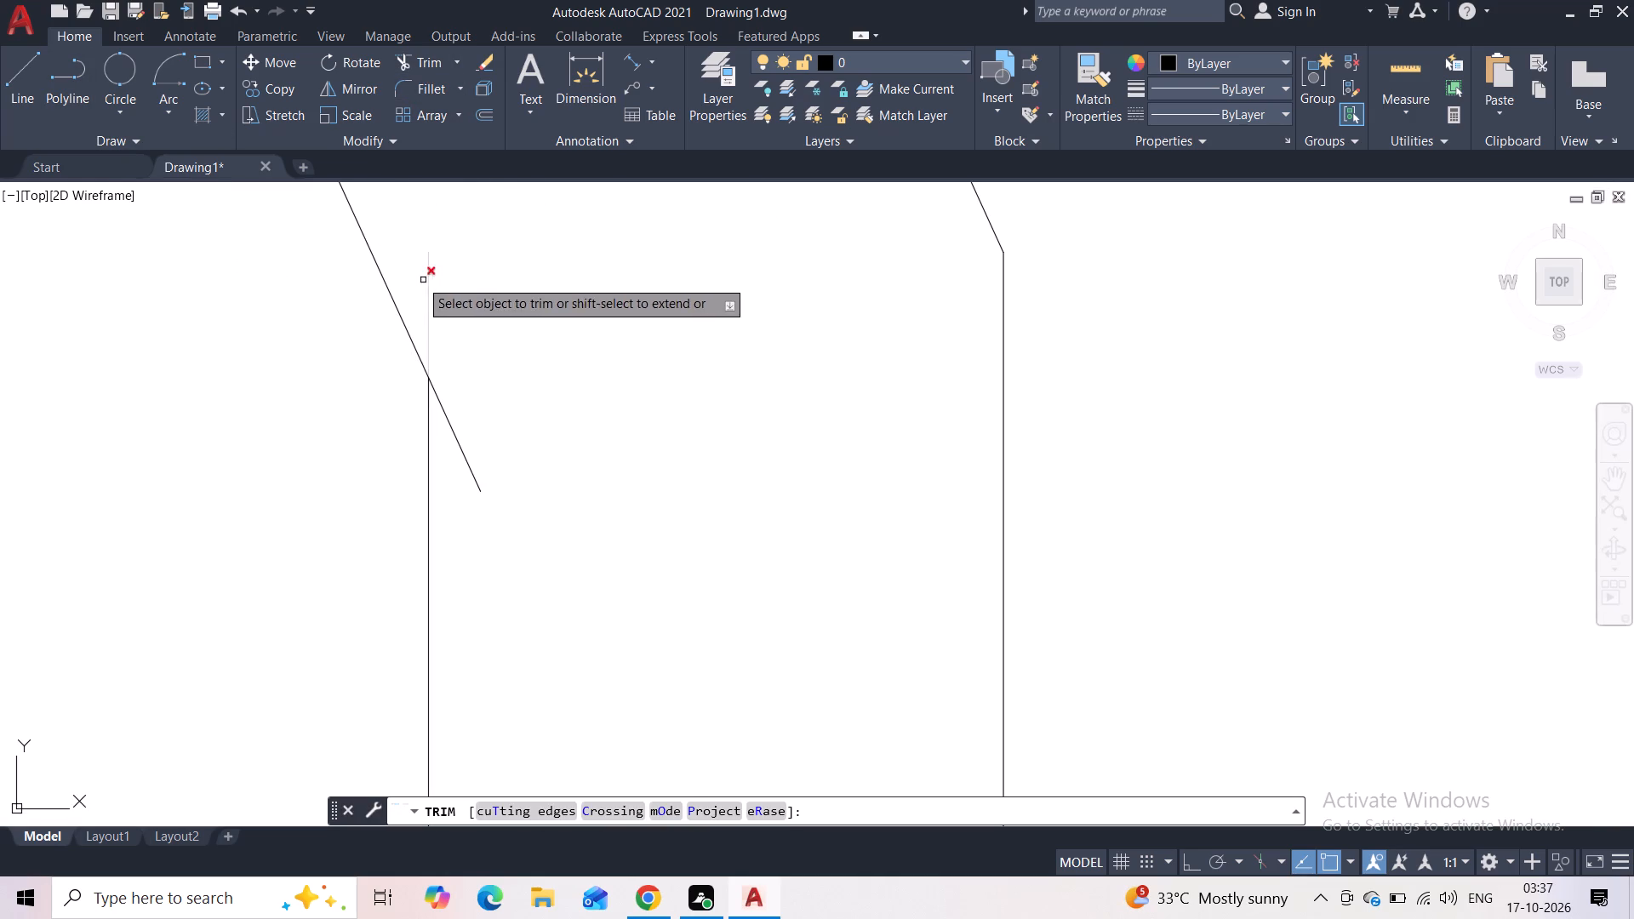
{"action": "left_click_drag", "start_coordinate": [416, 277], "coordinate": [451, 441]}
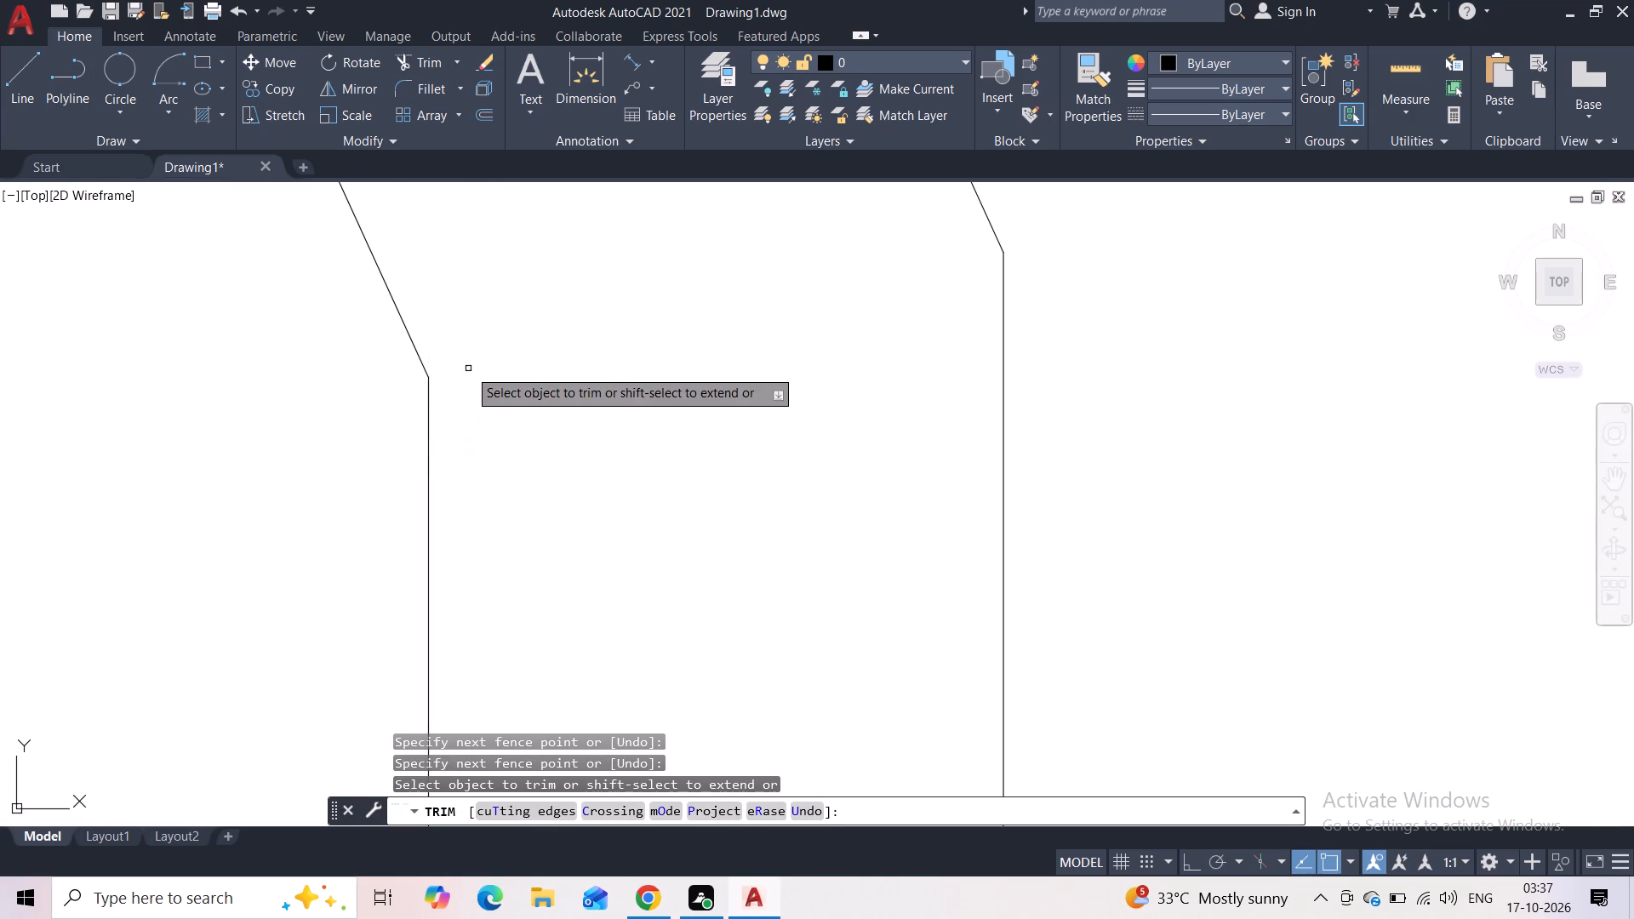
Trim the overlapping ends of the inner offset lines where the arch meets the upper opening's left side.
{"action": "scroll", "coordinate": [466, 357], "scroll_direction": "down", "scroll_amount": 2}
{"action": "scroll", "coordinate": [397, 425], "scroll_direction": "down", "scroll_amount": 4}
{"action": "scroll", "coordinate": [293, 443], "scroll_direction": "down", "scroll_amount": 2}
{"action": "middle_click_drag", "start_coordinate": [293, 443], "coordinate": [350, 444]}
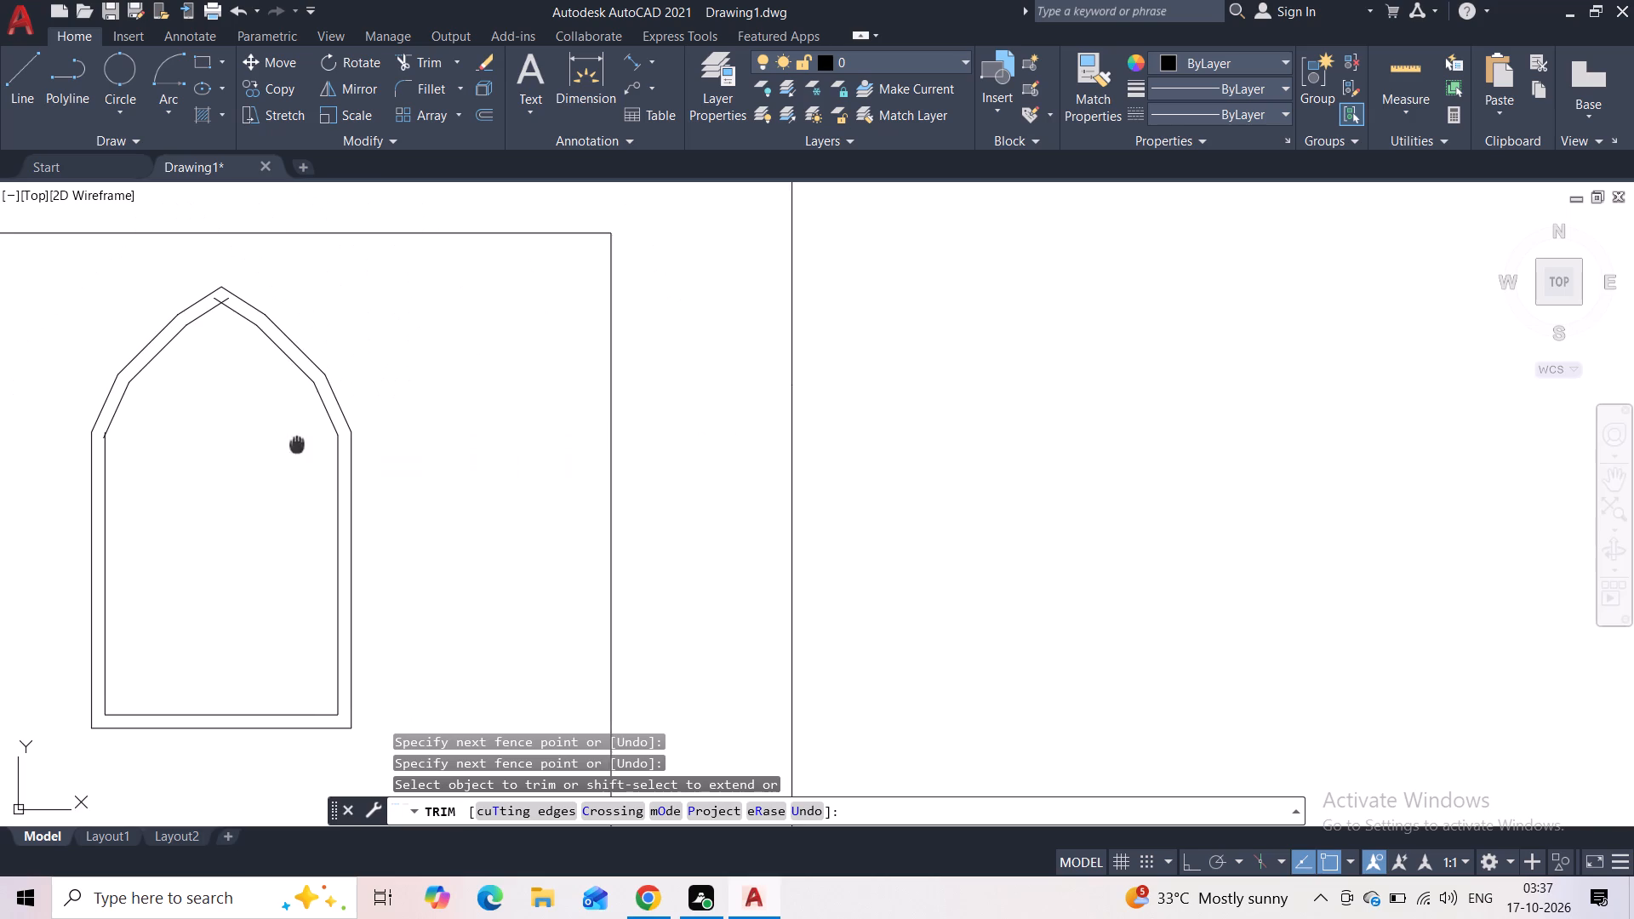
{"action": "middle_click_drag", "start_coordinate": [350, 444], "coordinate": [529, 456]}
{"action": "scroll", "coordinate": [336, 438], "scroll_direction": "up", "scroll_amount": 5}
{"action": "middle_click_drag", "start_coordinate": [336, 483], "coordinate": [312, 365]}
{"action": "scroll", "coordinate": [312, 365], "scroll_direction": "up", "scroll_amount": 4}
{"action": "left_click_drag", "start_coordinate": [383, 460], "coordinate": [330, 727]}
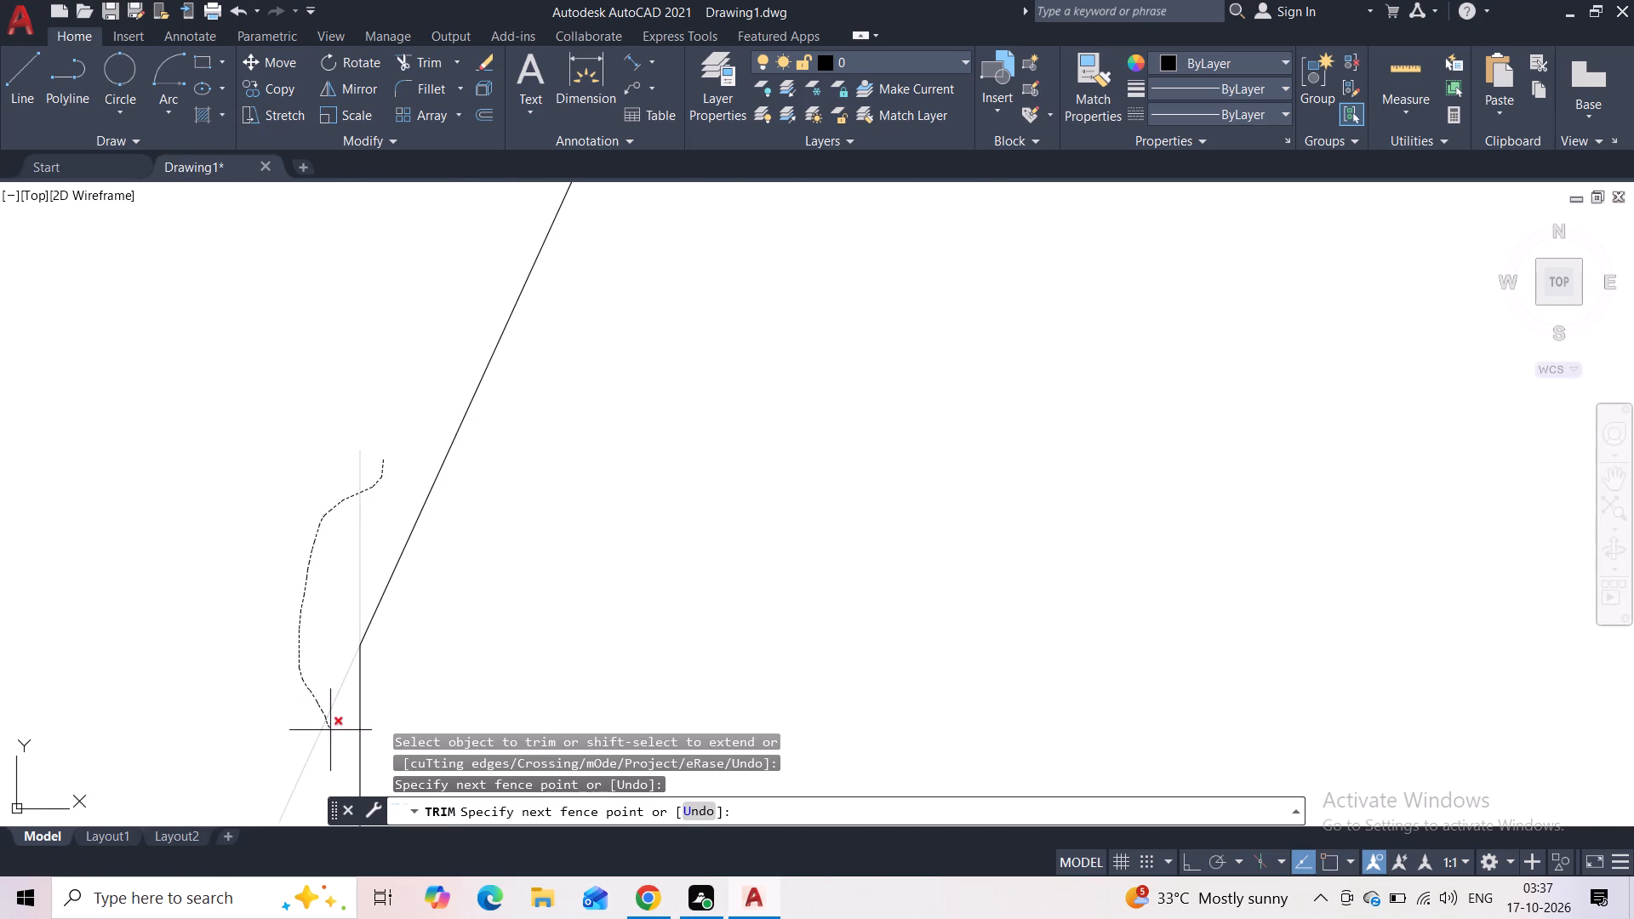
{"action": "left_click_drag", "start_coordinate": [330, 727], "coordinate": [327, 695]}
{"action": "scroll", "coordinate": [313, 565], "scroll_direction": "down", "scroll_amount": 5}
{"action": "middle_click_drag", "start_coordinate": [477, 576], "coordinate": [374, 151]}
{"action": "scroll", "coordinate": [411, 360], "scroll_direction": "down", "scroll_amount": 6}
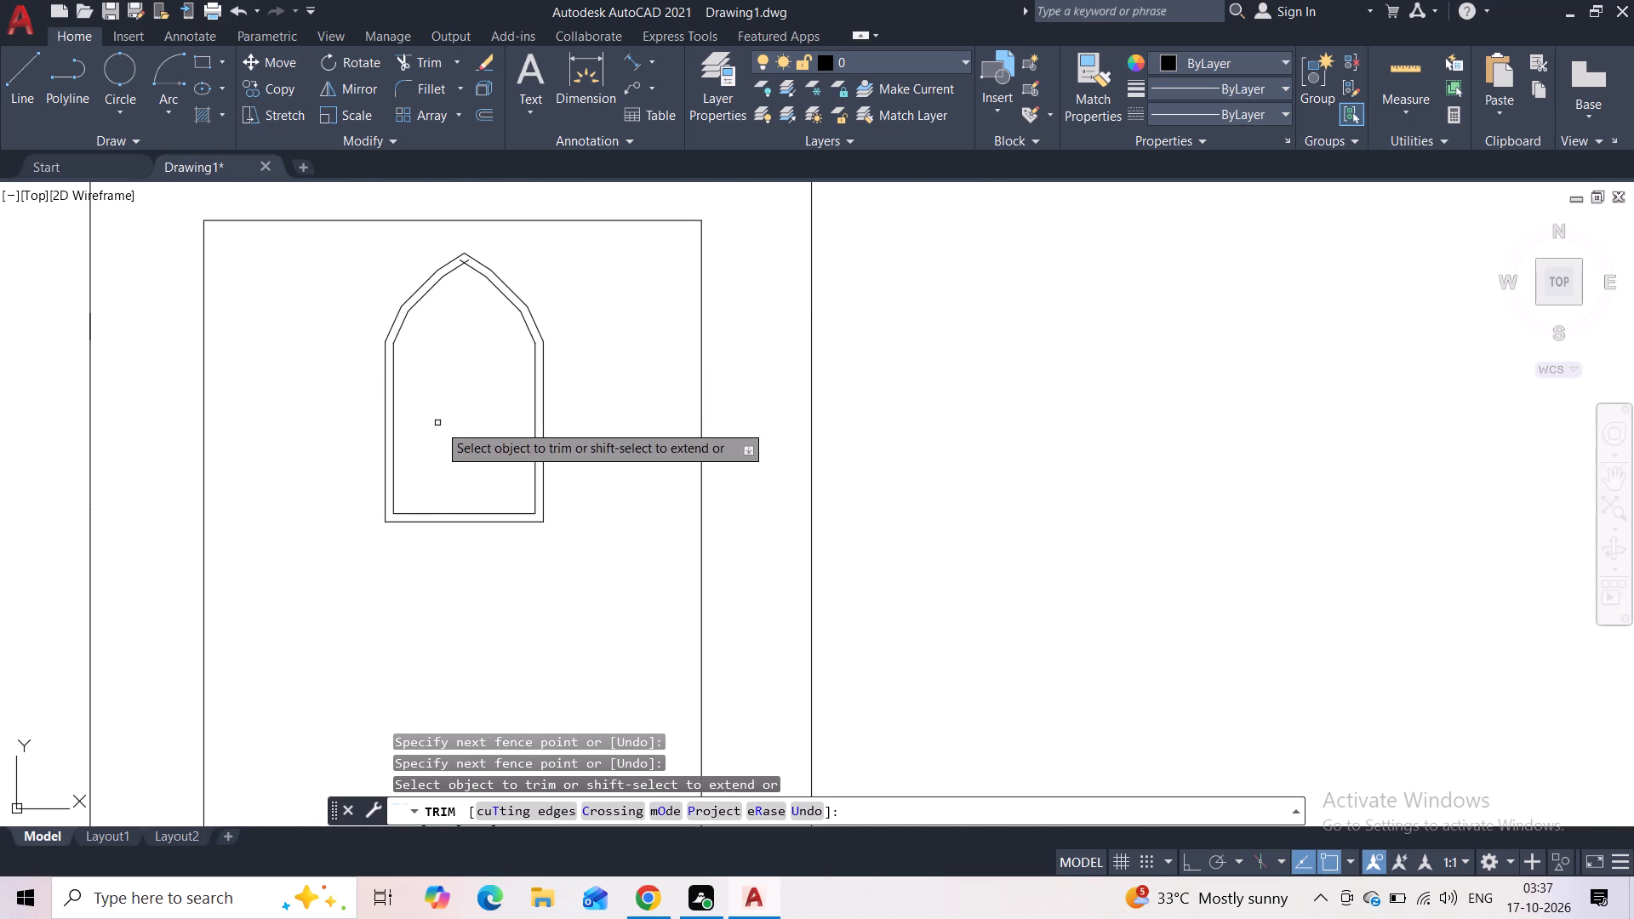
Trim the crossing ends of the inner offset arch lines at the upper opening's apex.
{"action": "middle_click_drag", "start_coordinate": [452, 310], "coordinate": [410, 491]}
{"action": "scroll", "coordinate": [452, 310], "scroll_direction": "up", "scroll_amount": 1}
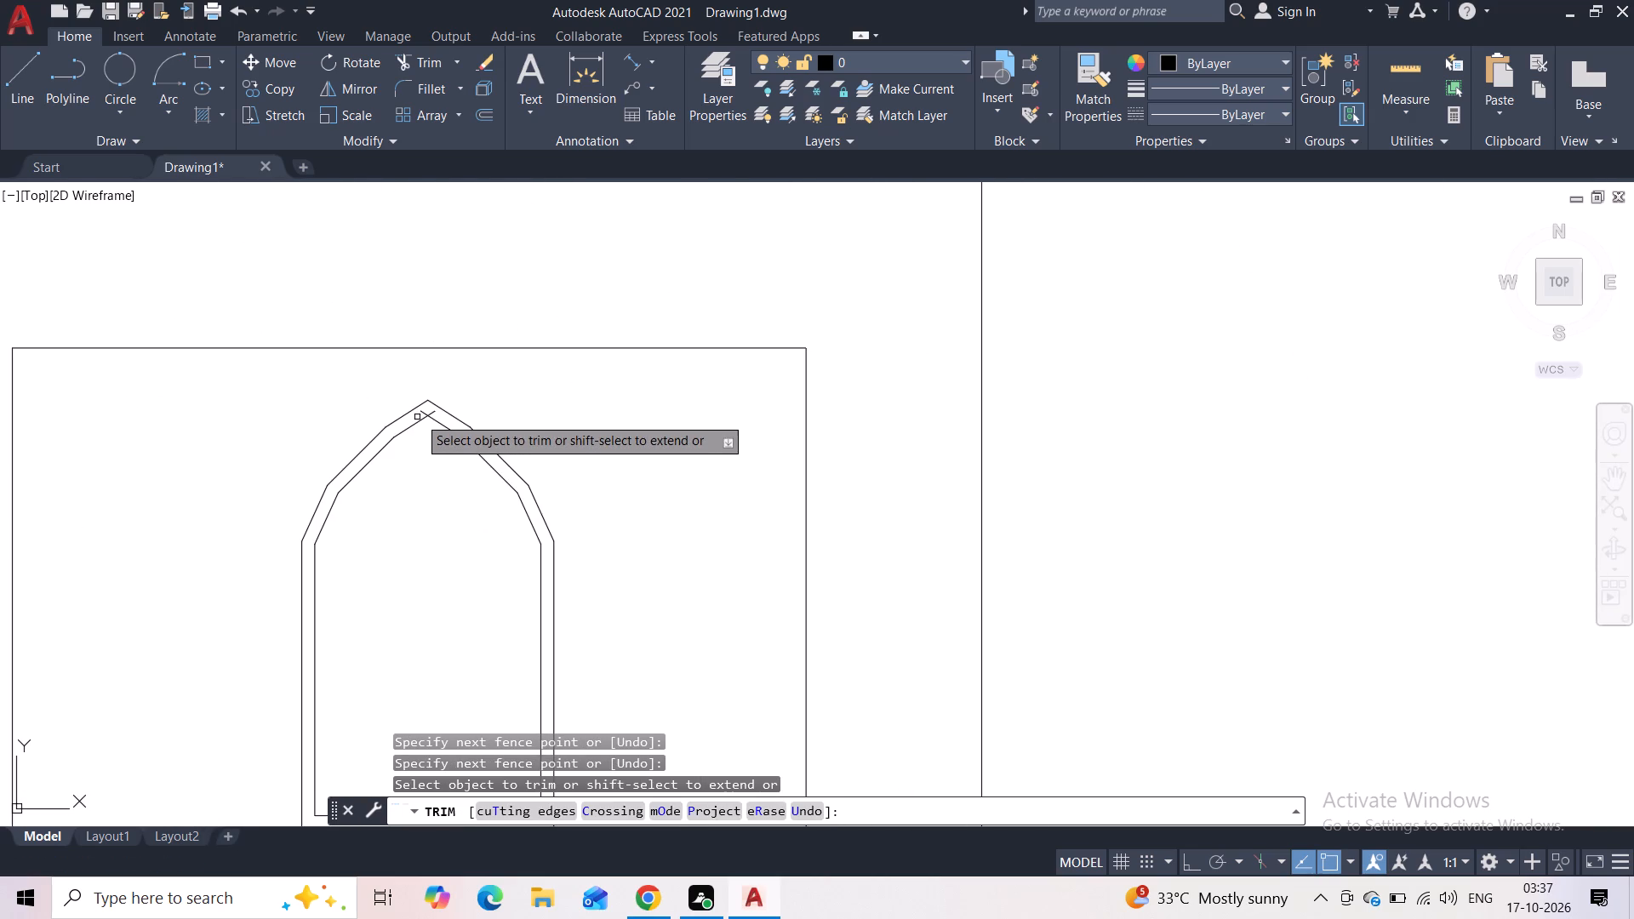
{"action": "scroll", "coordinate": [418, 416], "scroll_direction": "up", "scroll_amount": 5}
{"action": "left_click_drag", "start_coordinate": [530, 385], "coordinate": [424, 394]}
{"action": "key", "text": "Escape"}
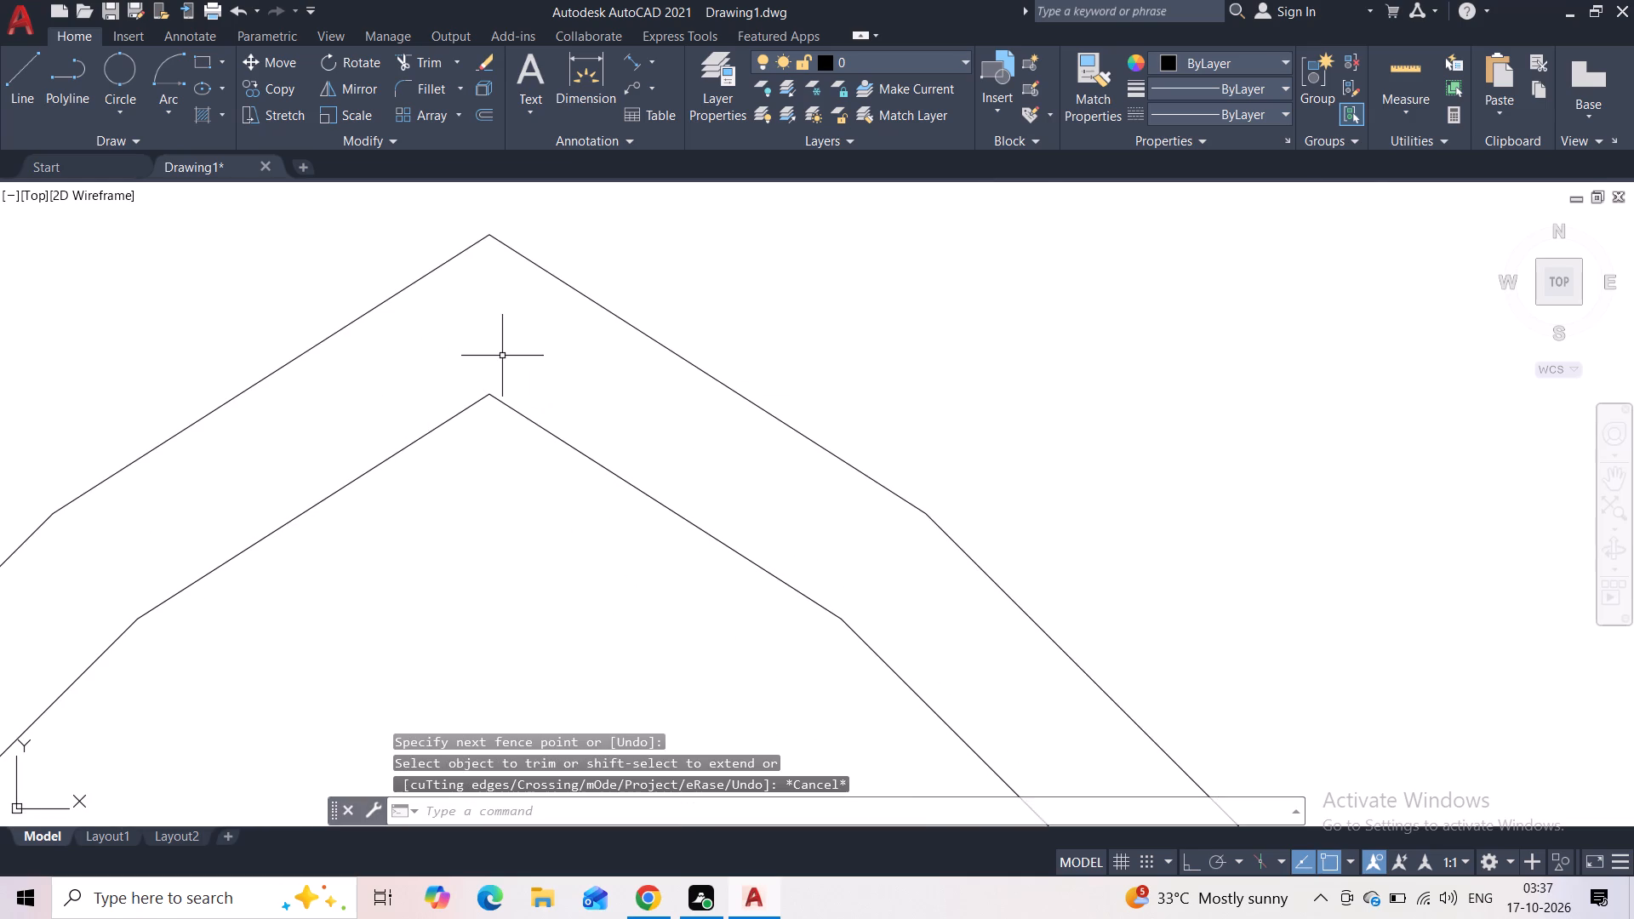
Draw a short horizontal line from the foot of the dome's outer left side to the inner rectangle's upper-left corner.
{"action": "scroll", "coordinate": [502, 356], "scroll_direction": "down", "scroll_amount": 7}
{"action": "scroll", "coordinate": [518, 480], "scroll_direction": "down", "scroll_amount": 2}
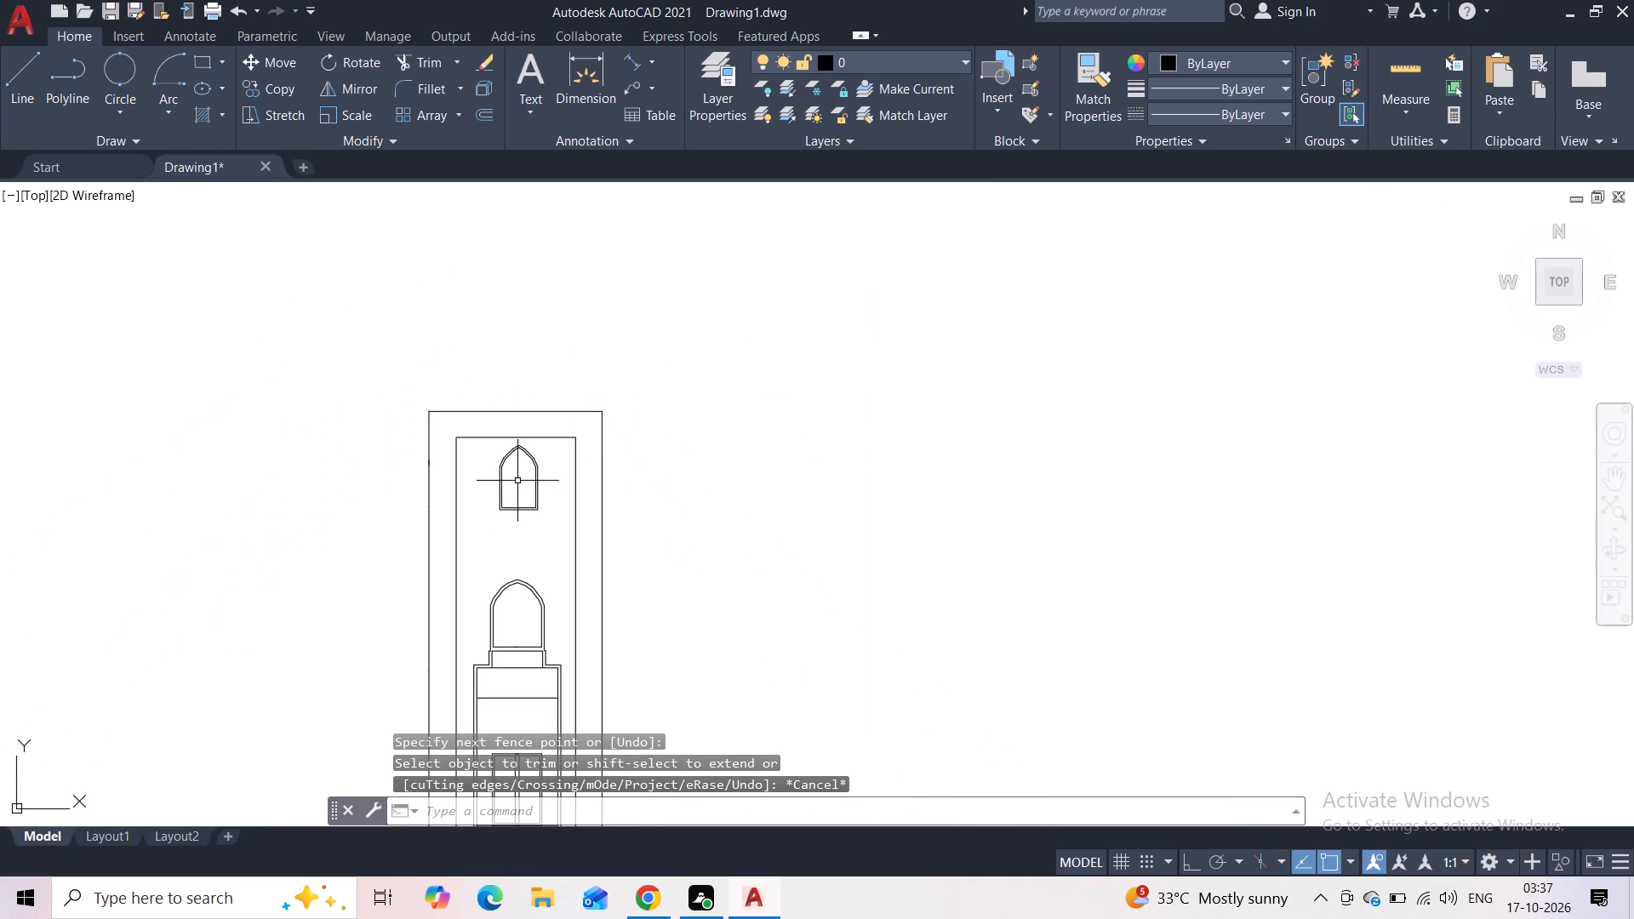
{"action": "scroll", "coordinate": [680, 460], "scroll_direction": "down", "scroll_amount": 1}
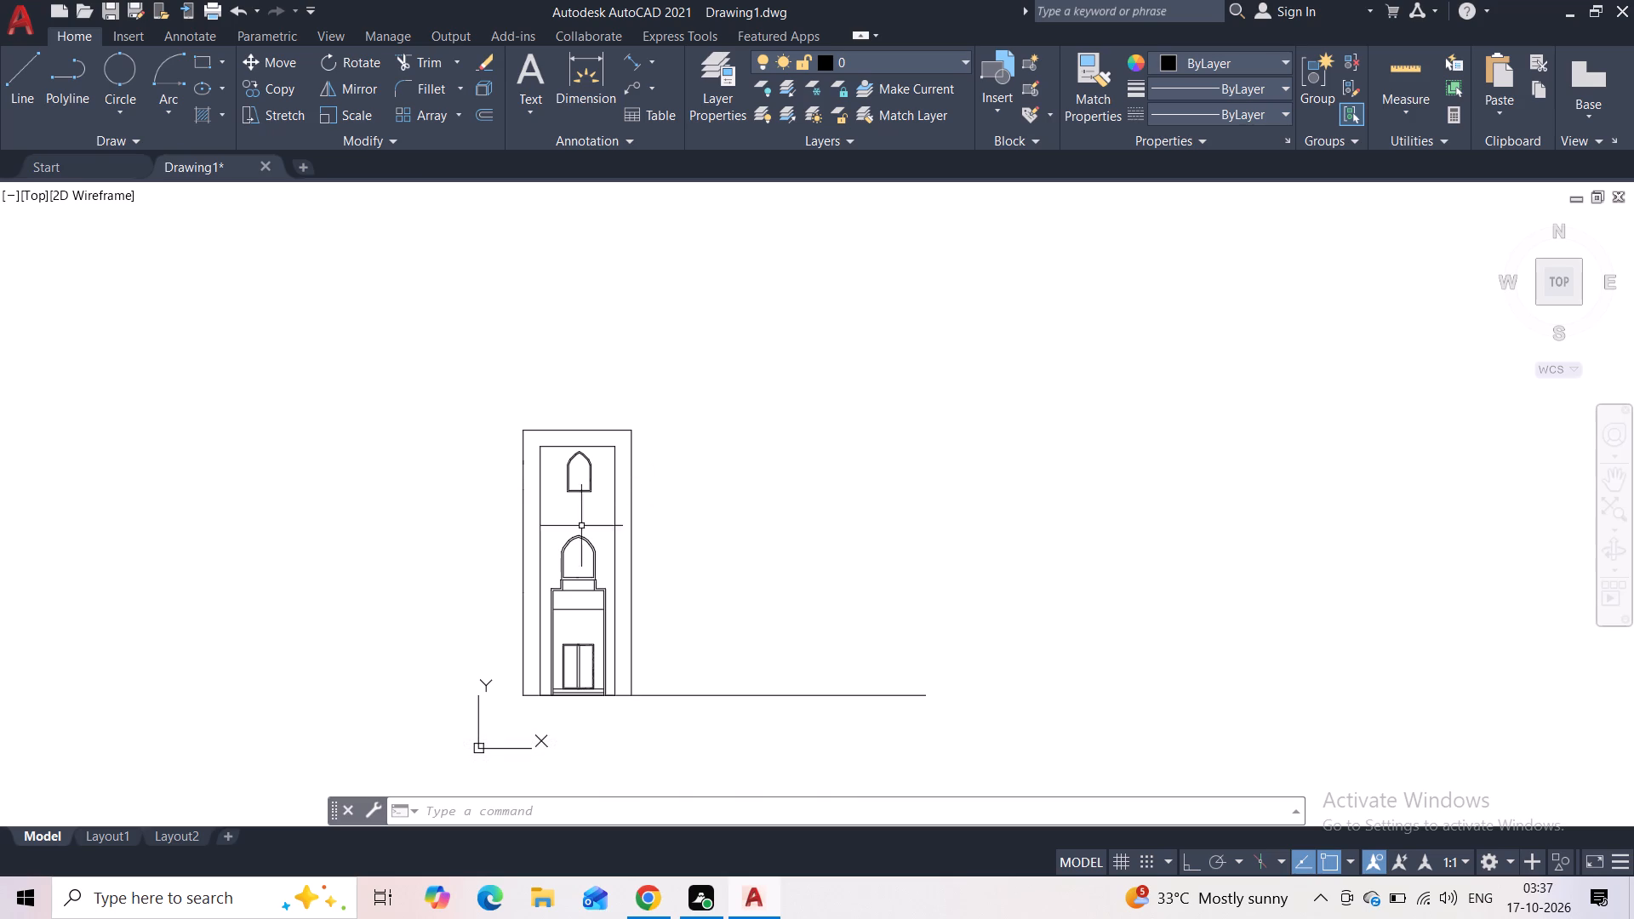
{"action": "scroll", "coordinate": [580, 557], "scroll_direction": "up", "scroll_amount": 3}
{"action": "middle_click_drag", "start_coordinate": [578, 558], "coordinate": [546, 499]}
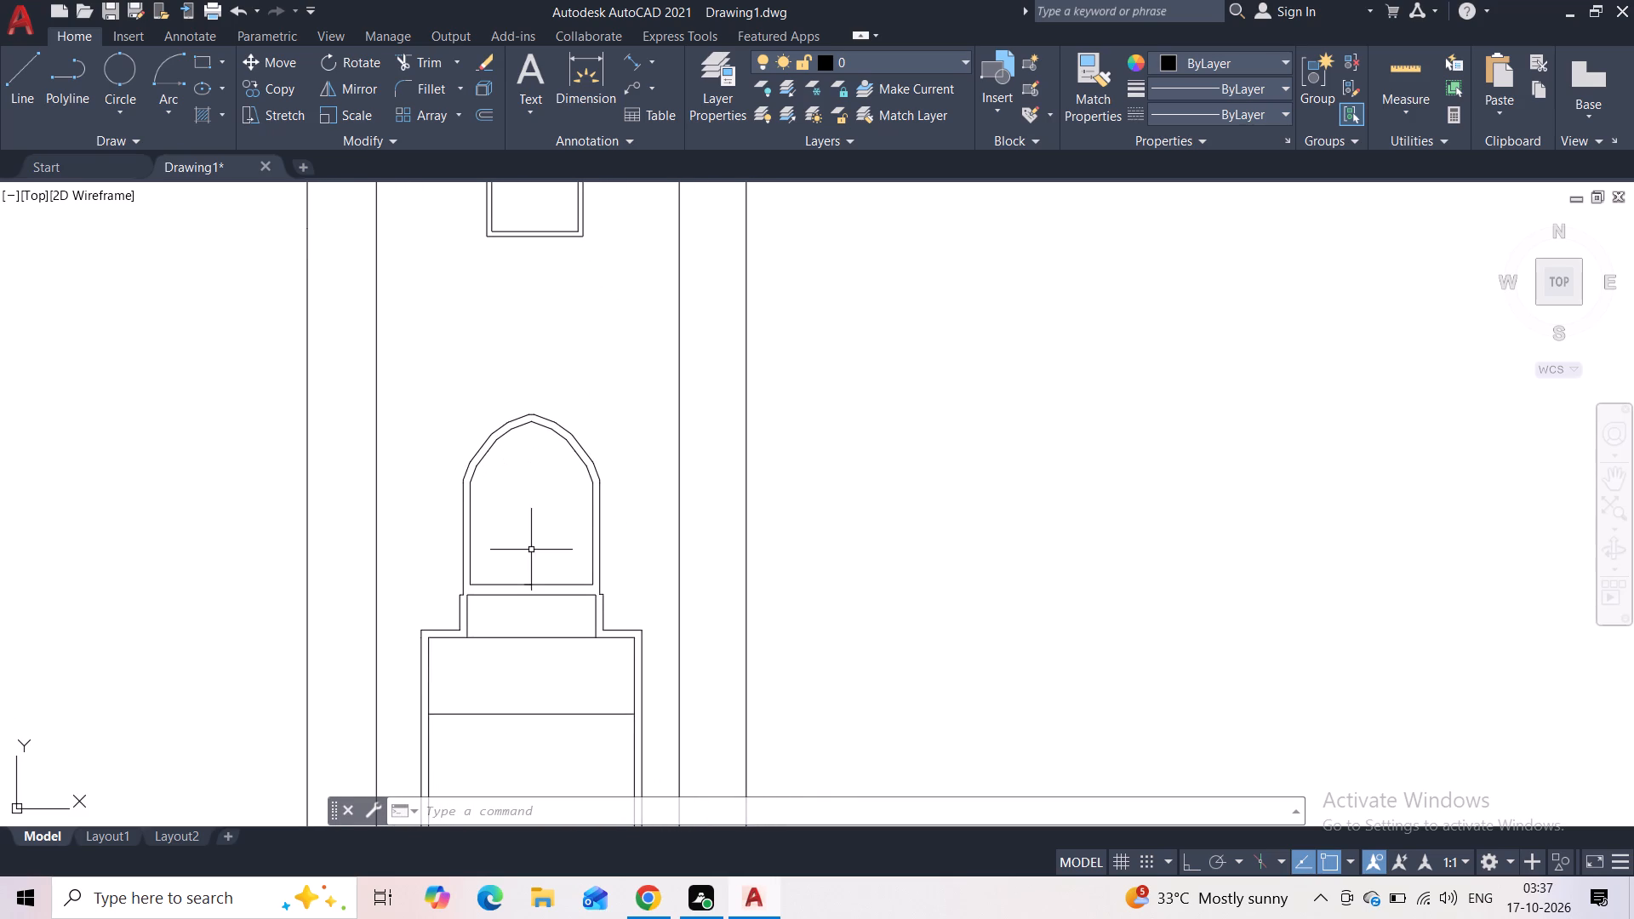
{"action": "middle_click_drag", "start_coordinate": [531, 550], "coordinate": [529, 489]}
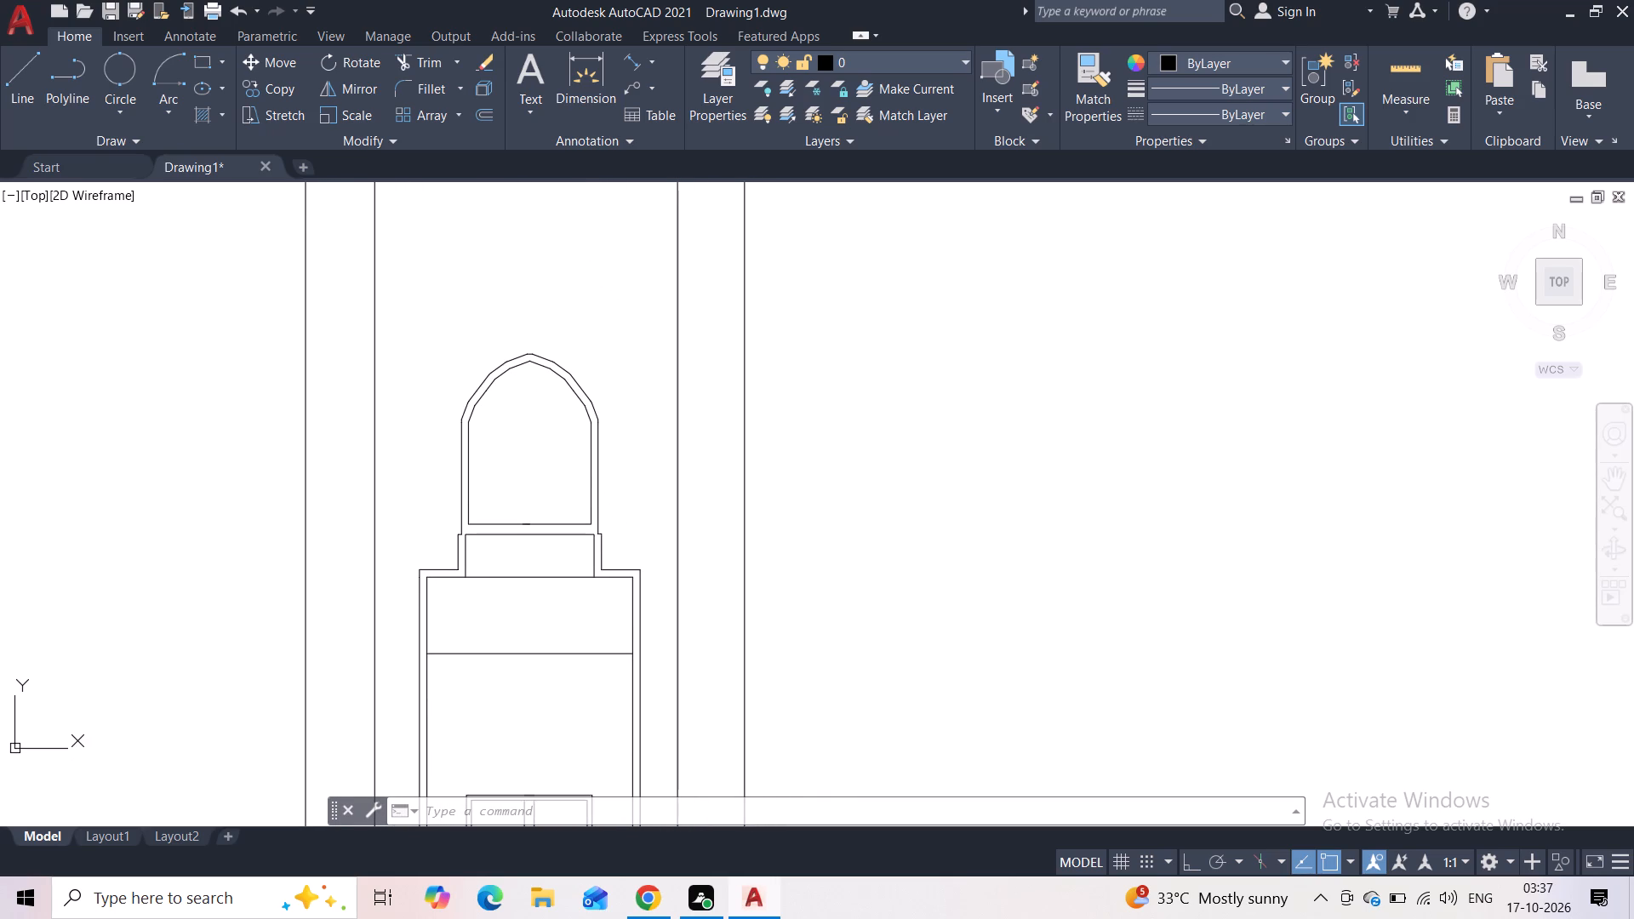
{"action": "middle_click_drag", "start_coordinate": [511, 608], "coordinate": [500, 565]}
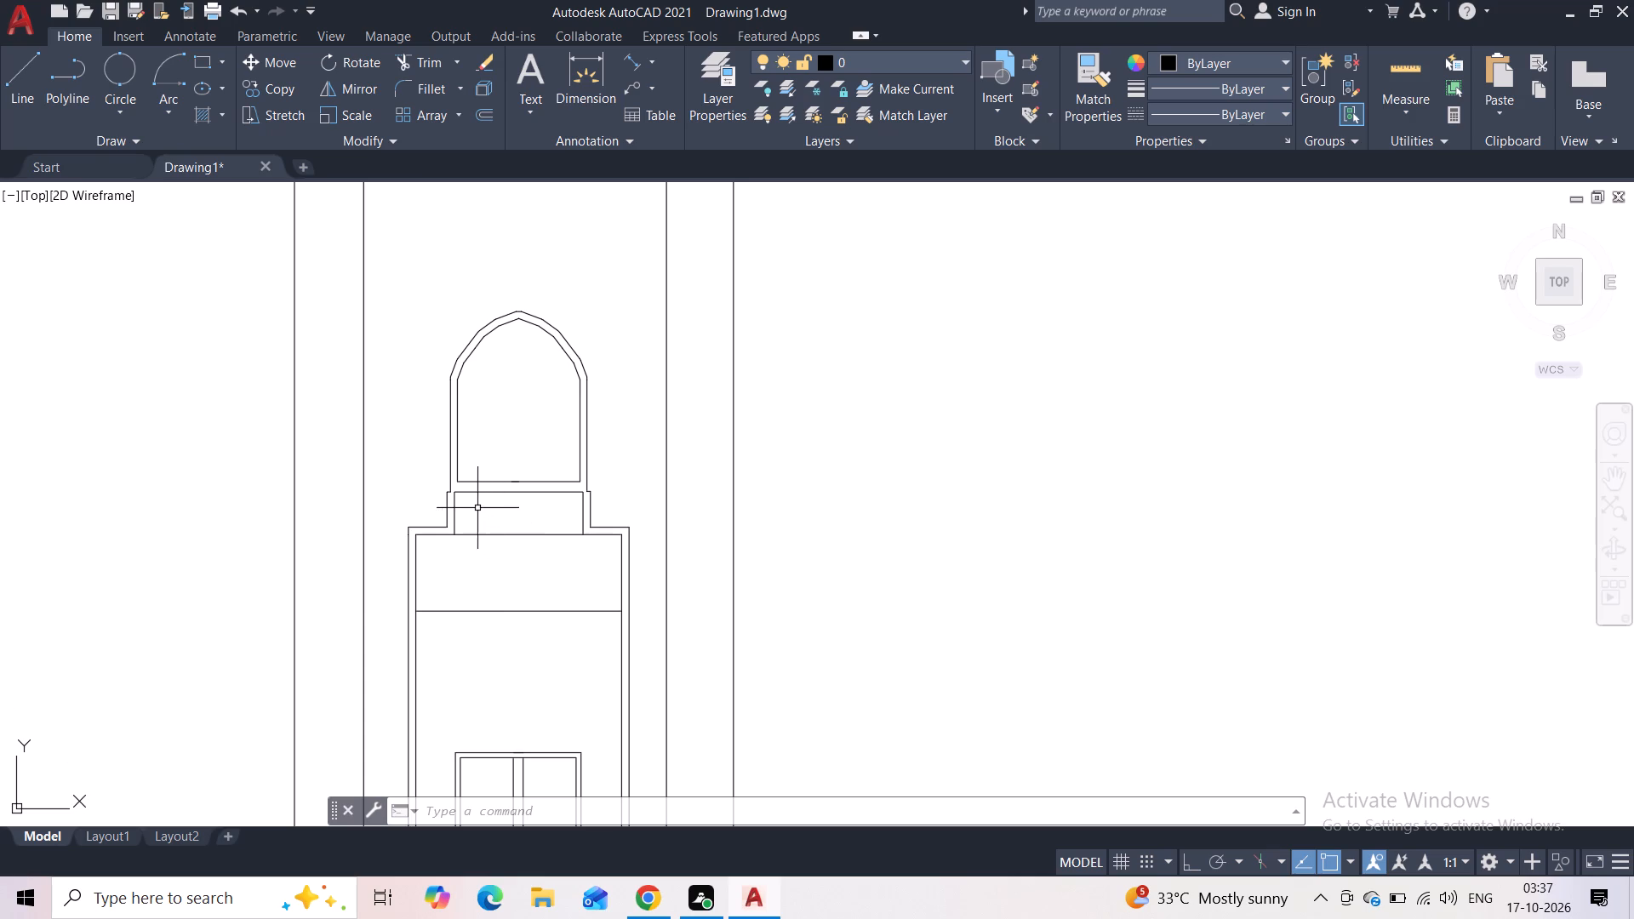
{"action": "scroll", "coordinate": [450, 499], "scroll_direction": "up", "scroll_amount": 3}
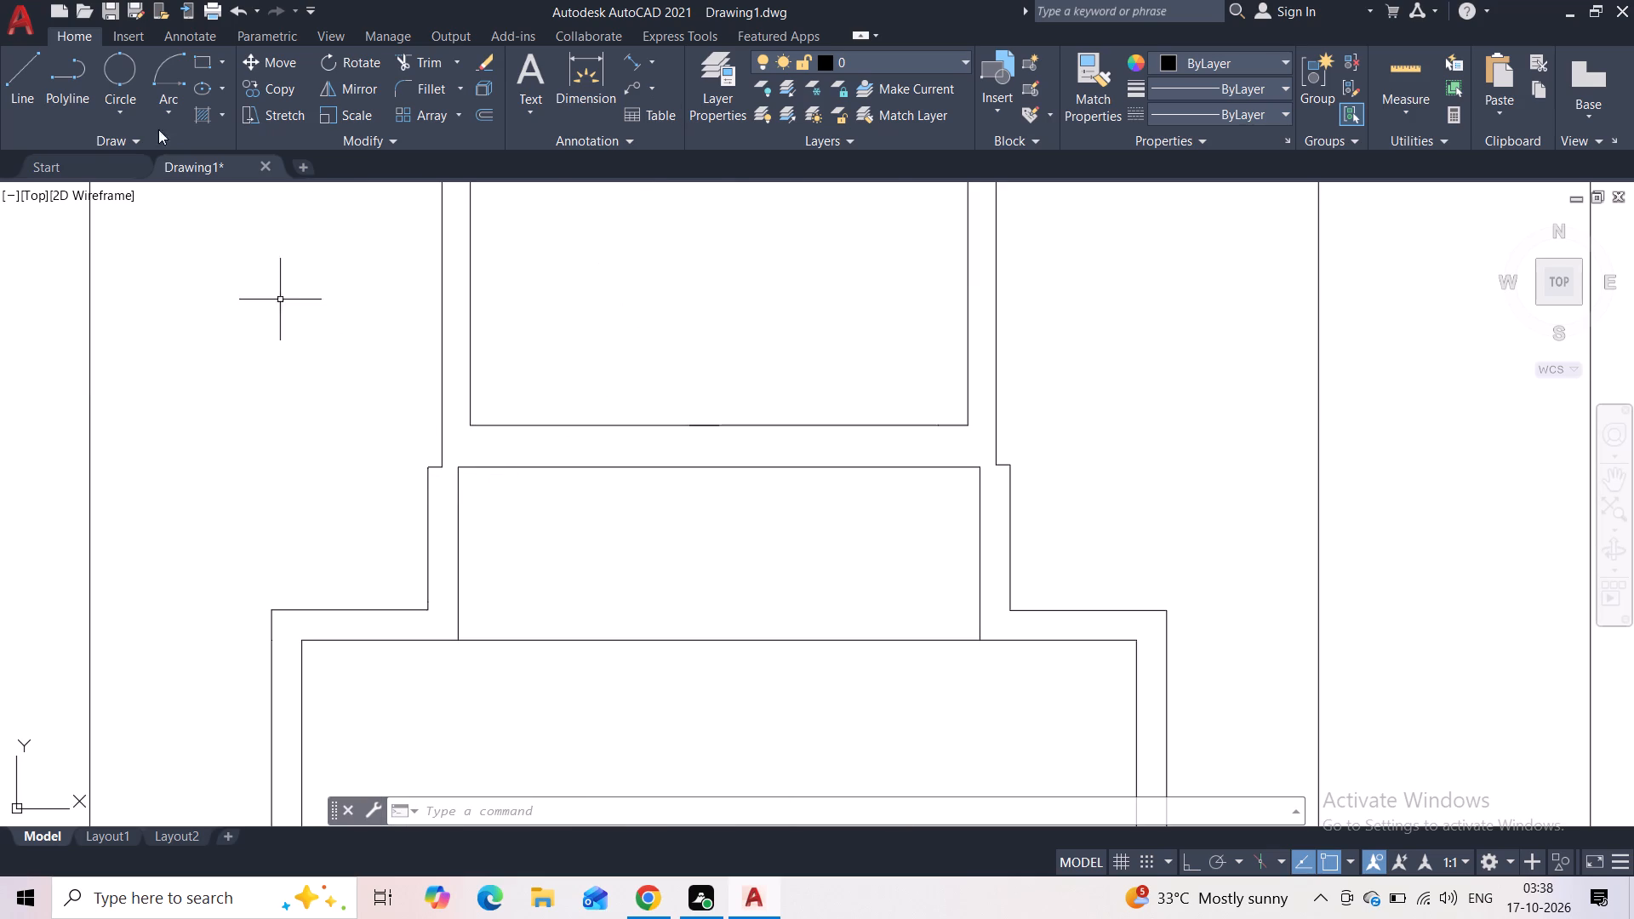
{"action": "left_click", "coordinate": [21, 83]}
{"action": "scroll", "coordinate": [437, 466], "scroll_direction": "up", "scroll_amount": 4}
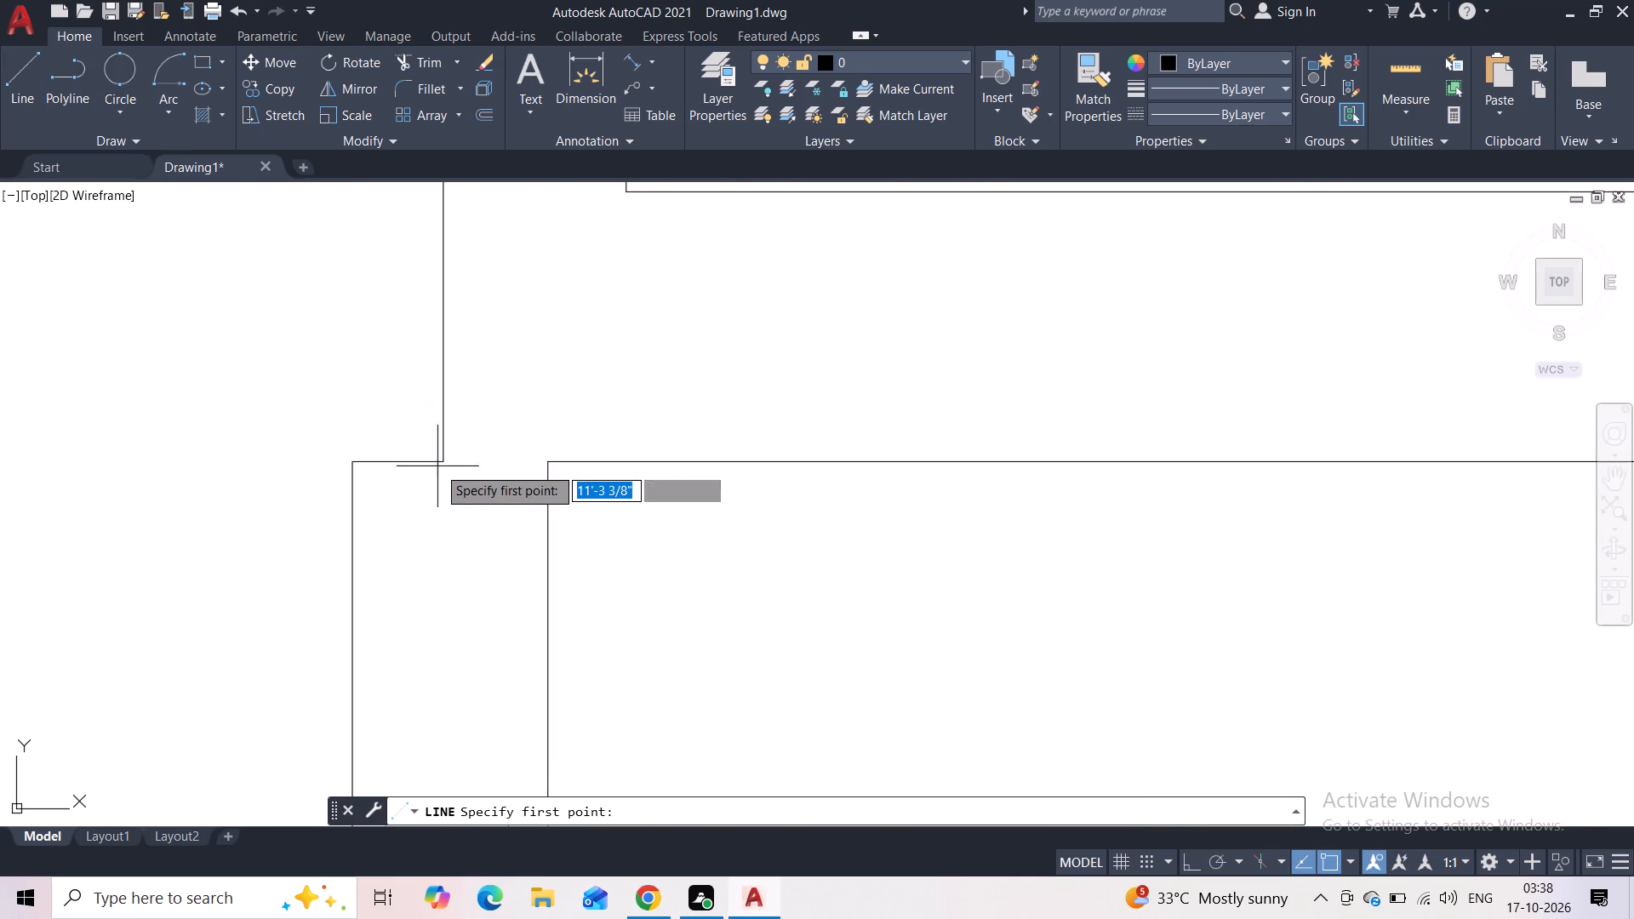
{"action": "left_click", "coordinate": [443, 460]}
{"action": "left_click", "coordinate": [545, 459]}
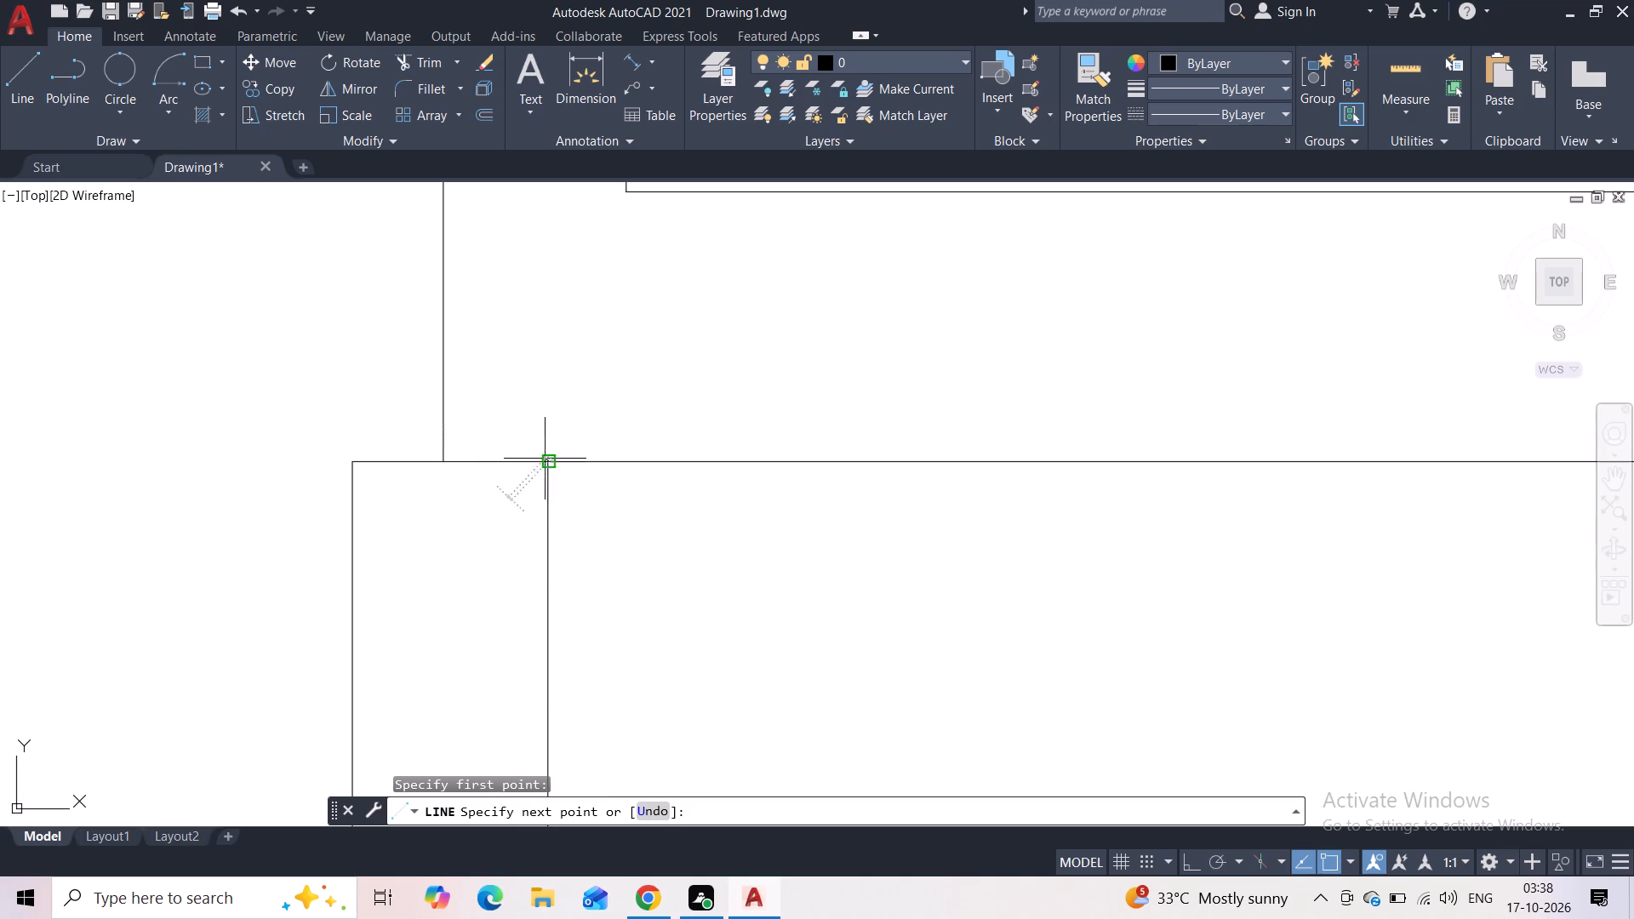
{"action": "key", "text": "Escape"}
Turn on Ortho mode.
{"action": "key", "text": "F8"}
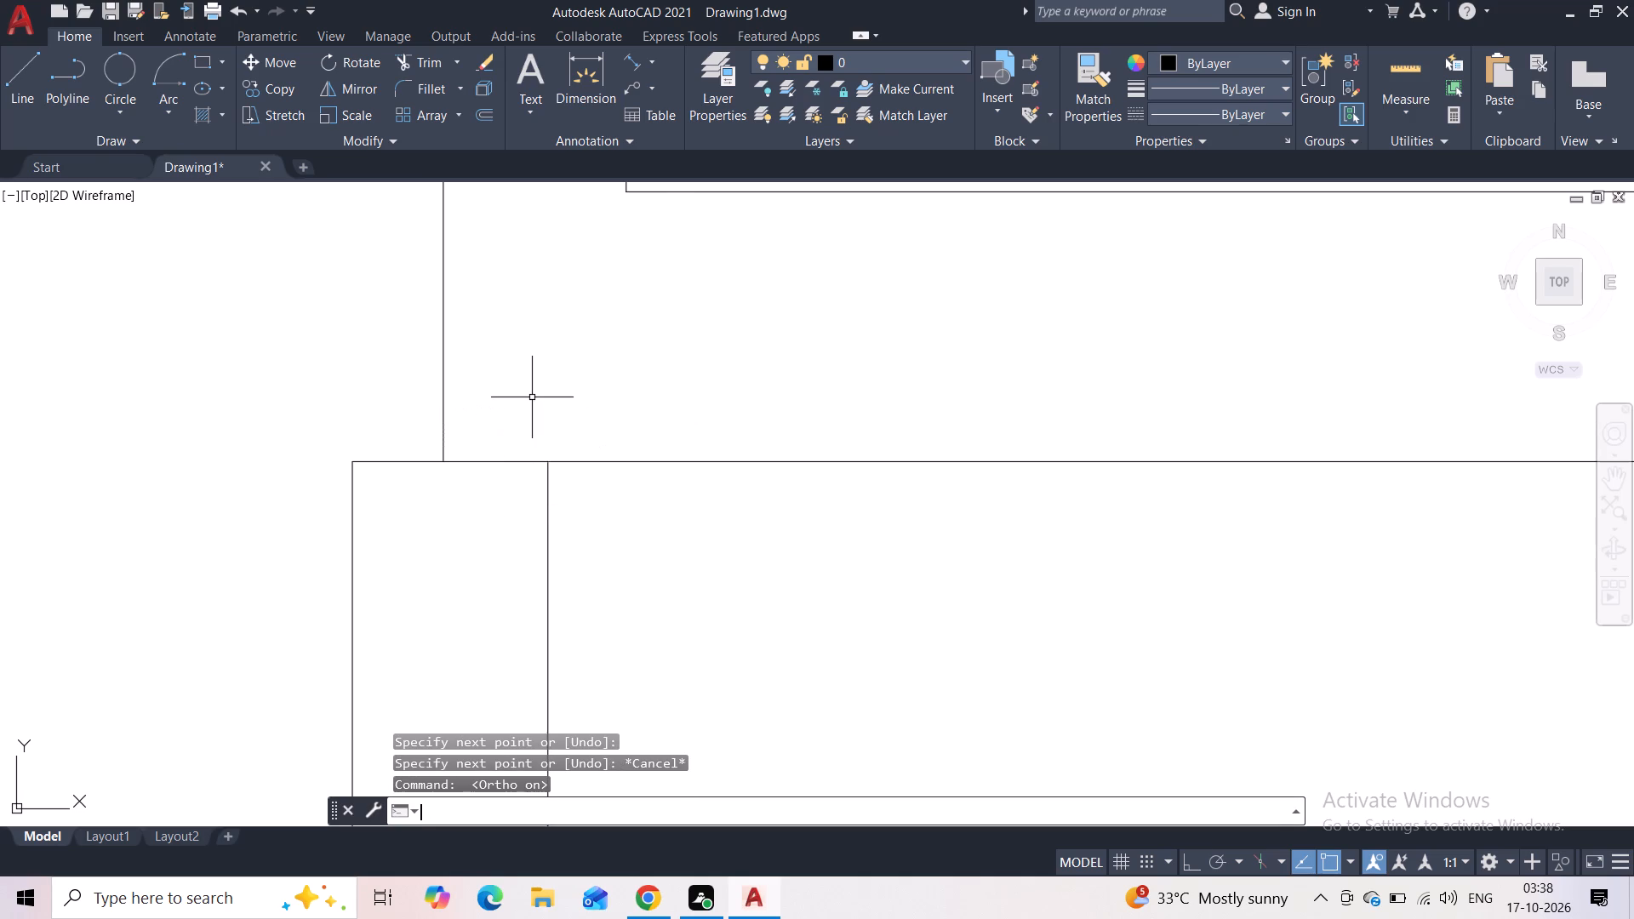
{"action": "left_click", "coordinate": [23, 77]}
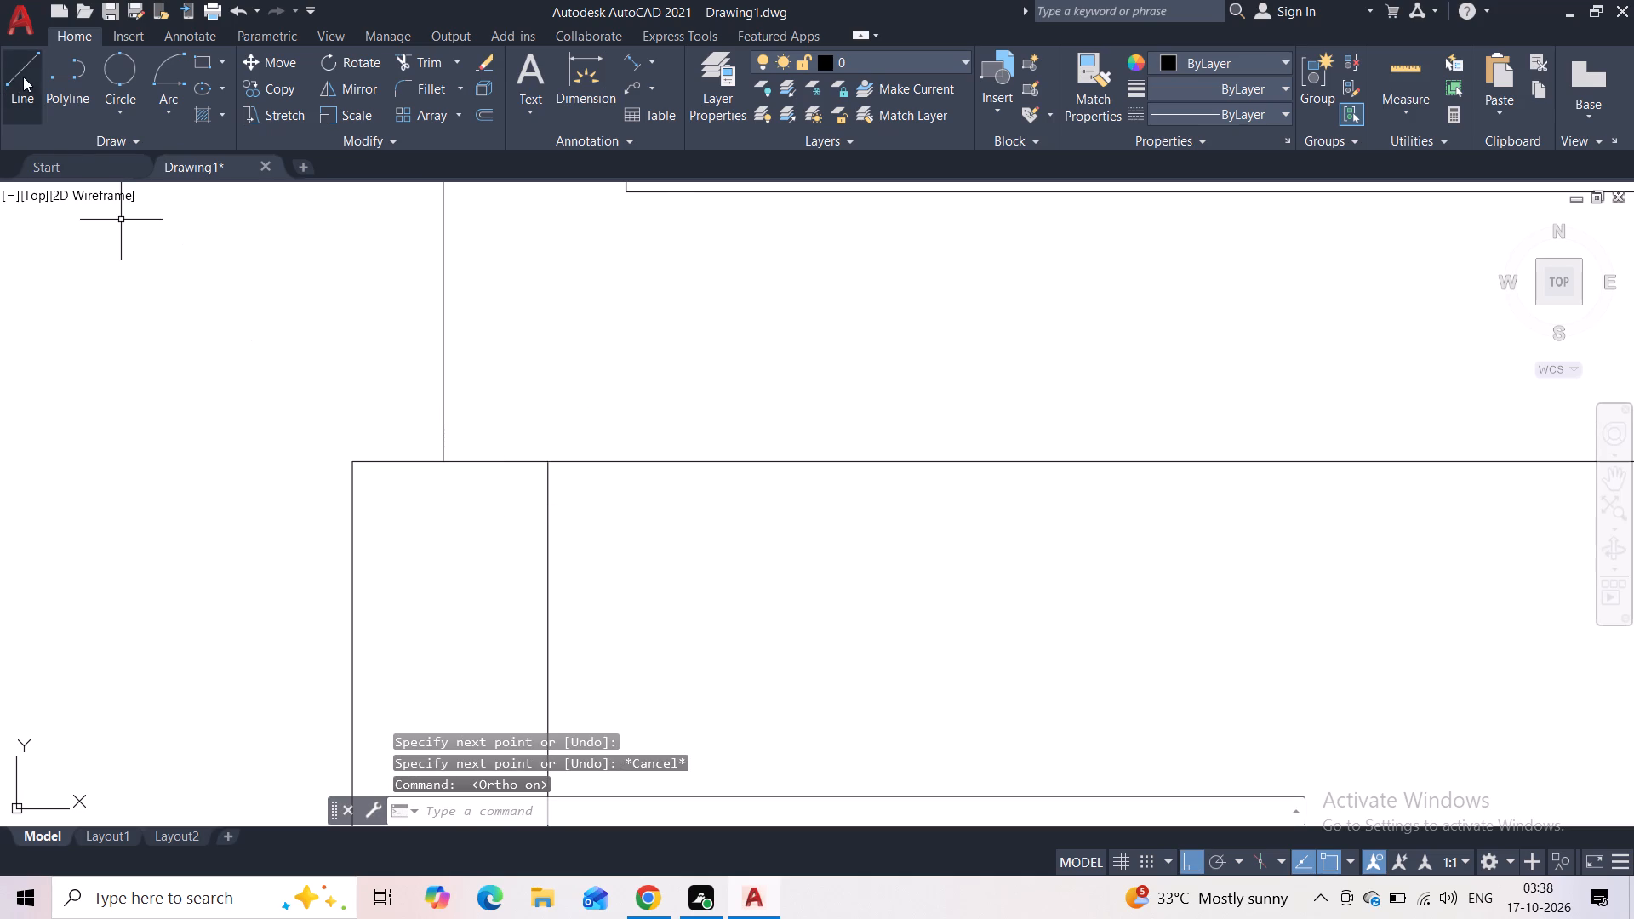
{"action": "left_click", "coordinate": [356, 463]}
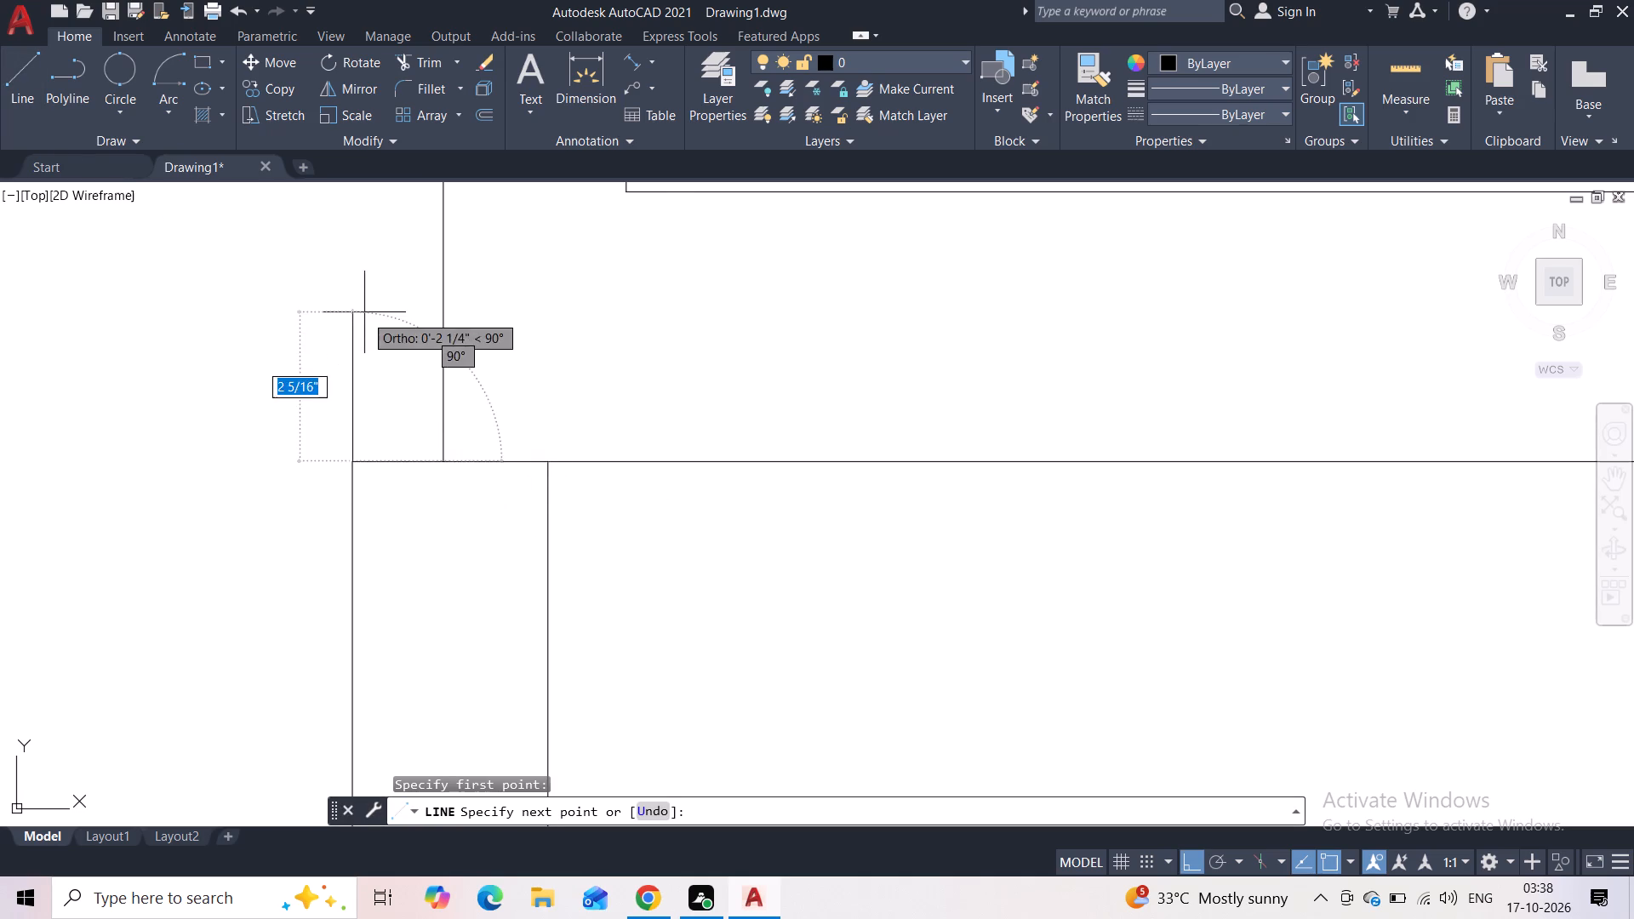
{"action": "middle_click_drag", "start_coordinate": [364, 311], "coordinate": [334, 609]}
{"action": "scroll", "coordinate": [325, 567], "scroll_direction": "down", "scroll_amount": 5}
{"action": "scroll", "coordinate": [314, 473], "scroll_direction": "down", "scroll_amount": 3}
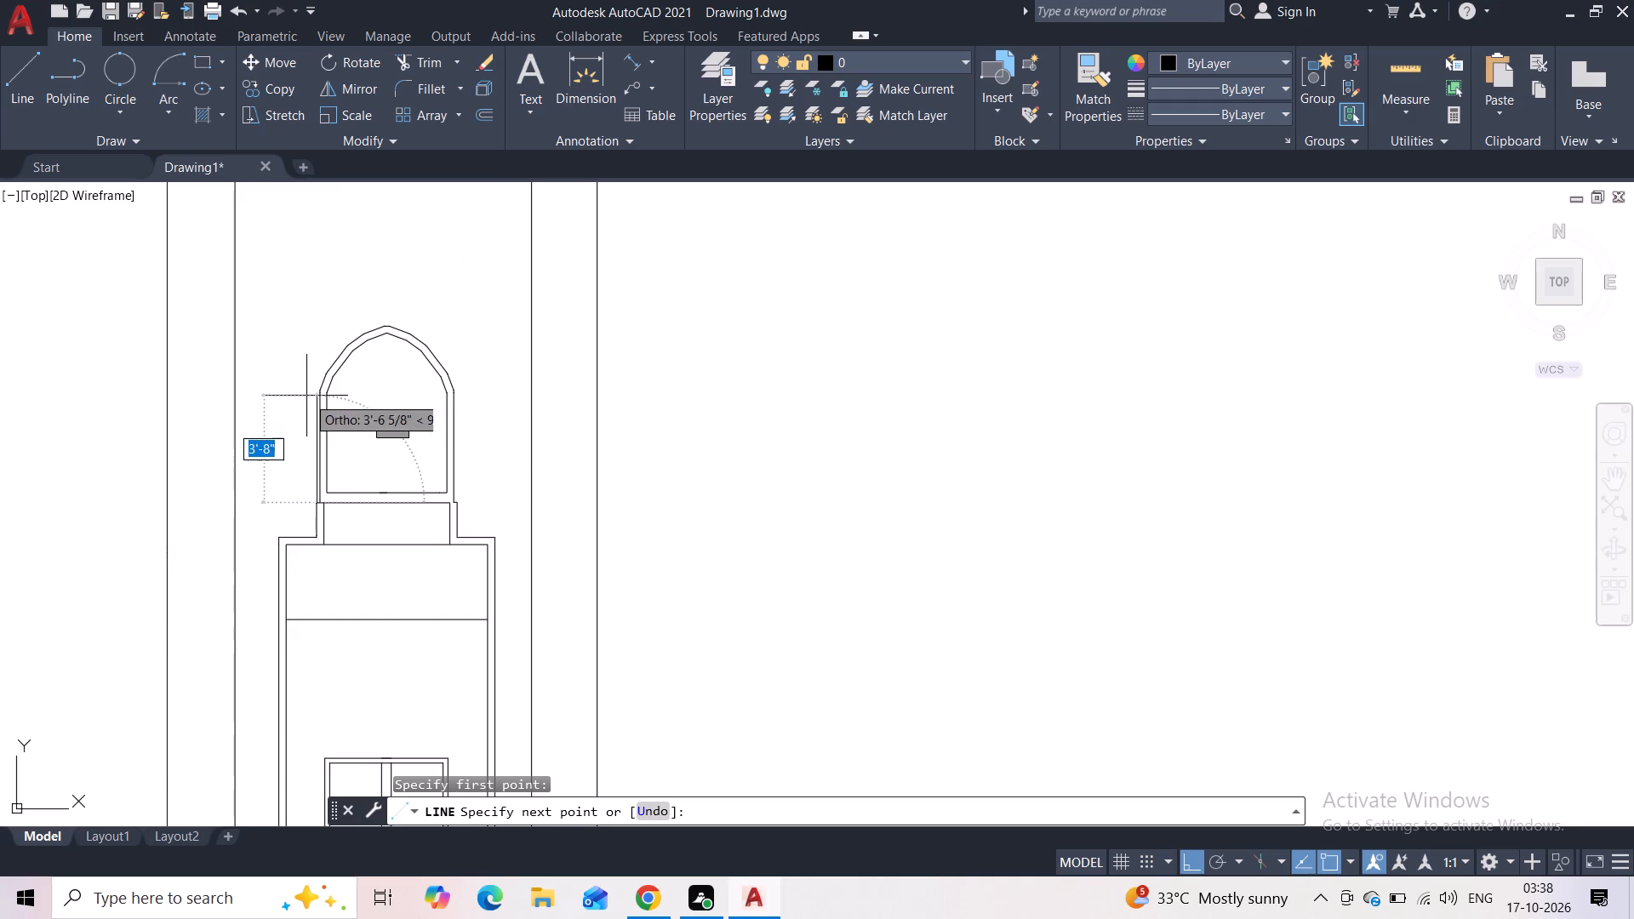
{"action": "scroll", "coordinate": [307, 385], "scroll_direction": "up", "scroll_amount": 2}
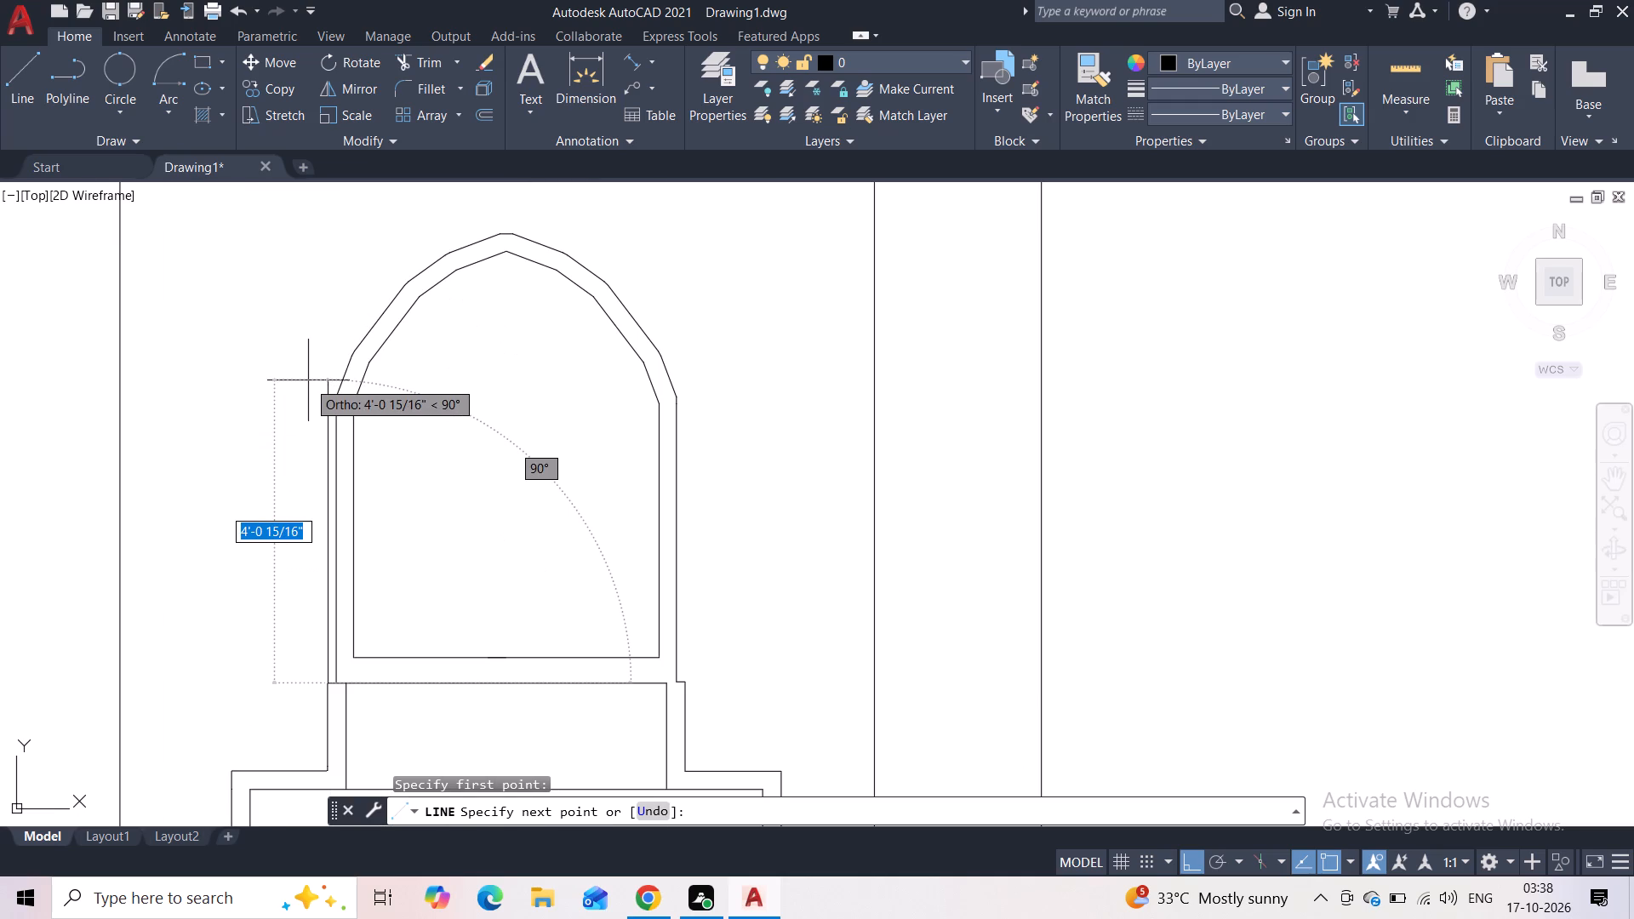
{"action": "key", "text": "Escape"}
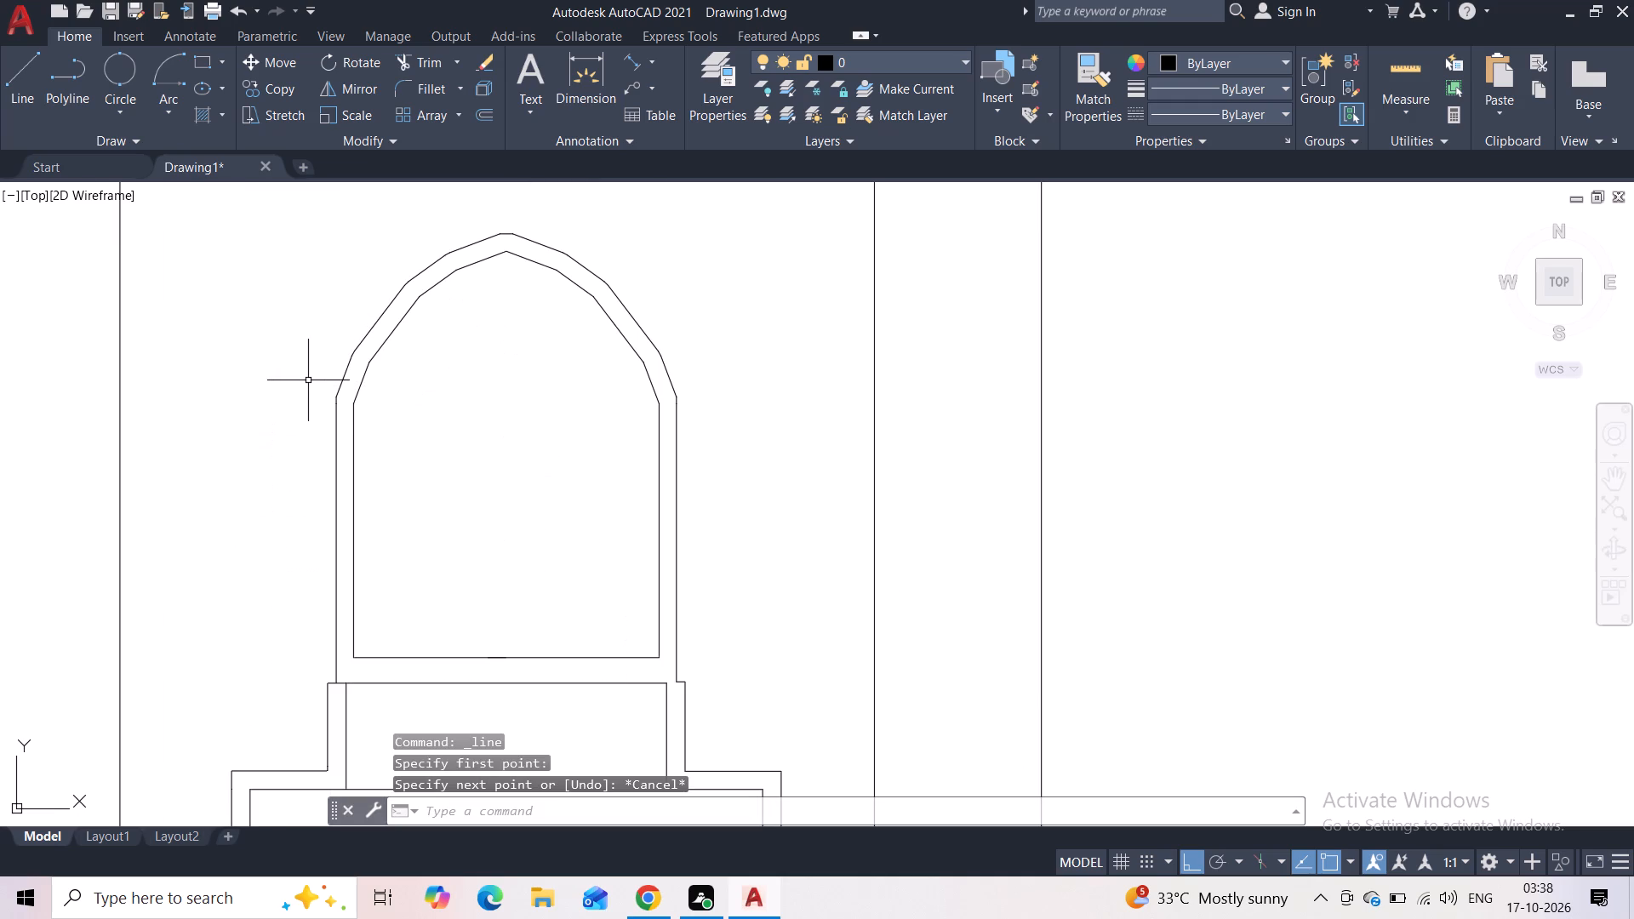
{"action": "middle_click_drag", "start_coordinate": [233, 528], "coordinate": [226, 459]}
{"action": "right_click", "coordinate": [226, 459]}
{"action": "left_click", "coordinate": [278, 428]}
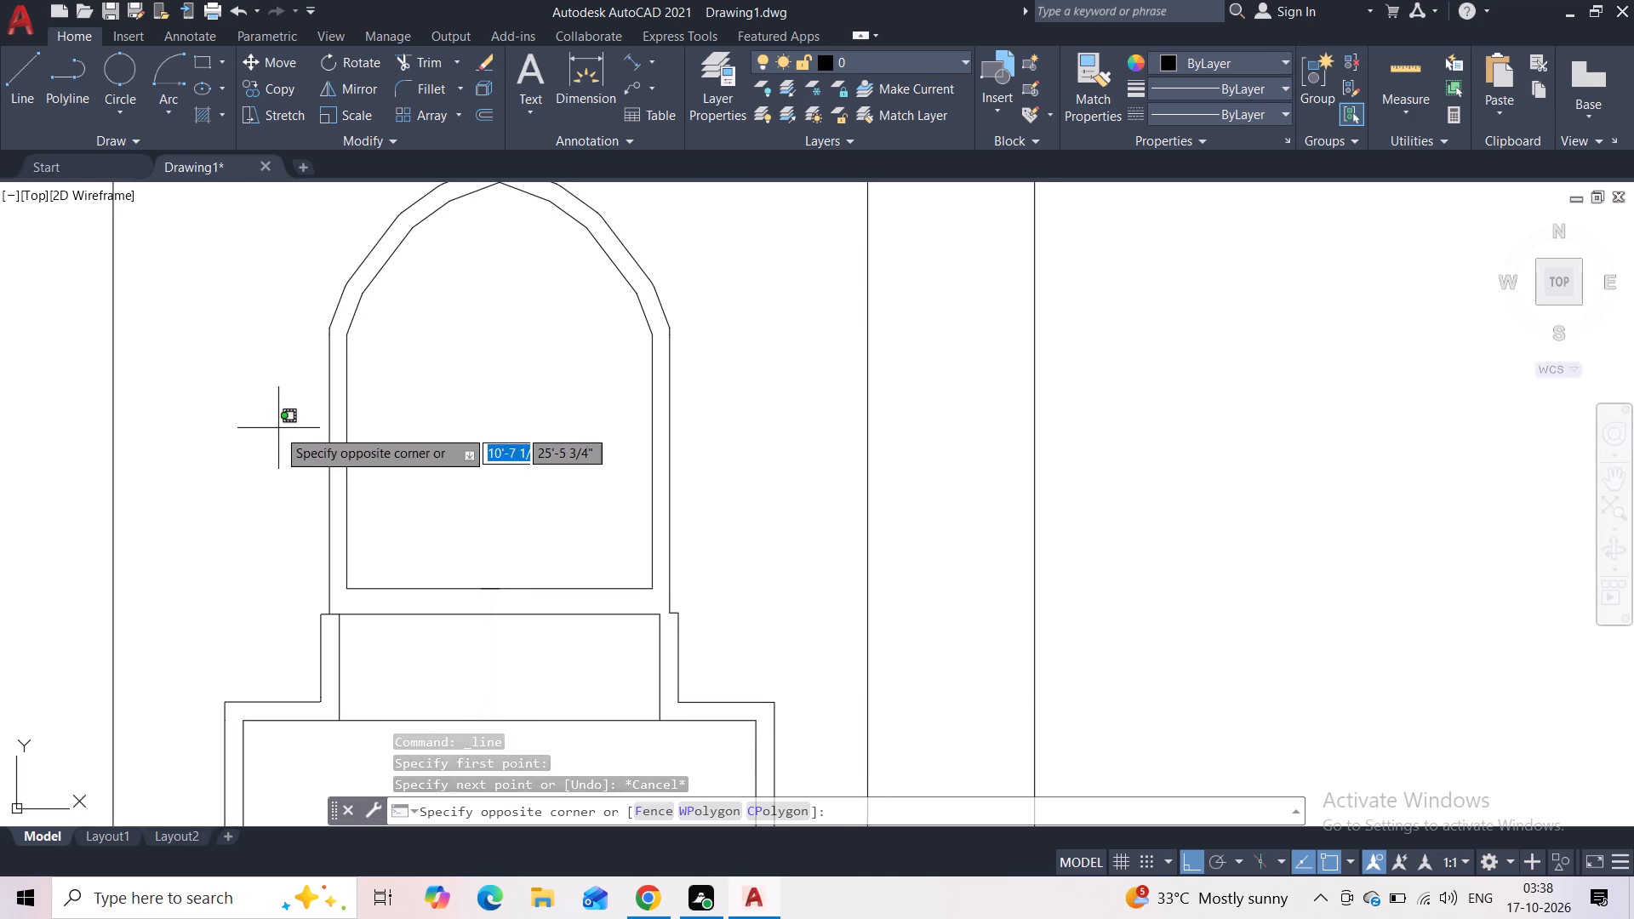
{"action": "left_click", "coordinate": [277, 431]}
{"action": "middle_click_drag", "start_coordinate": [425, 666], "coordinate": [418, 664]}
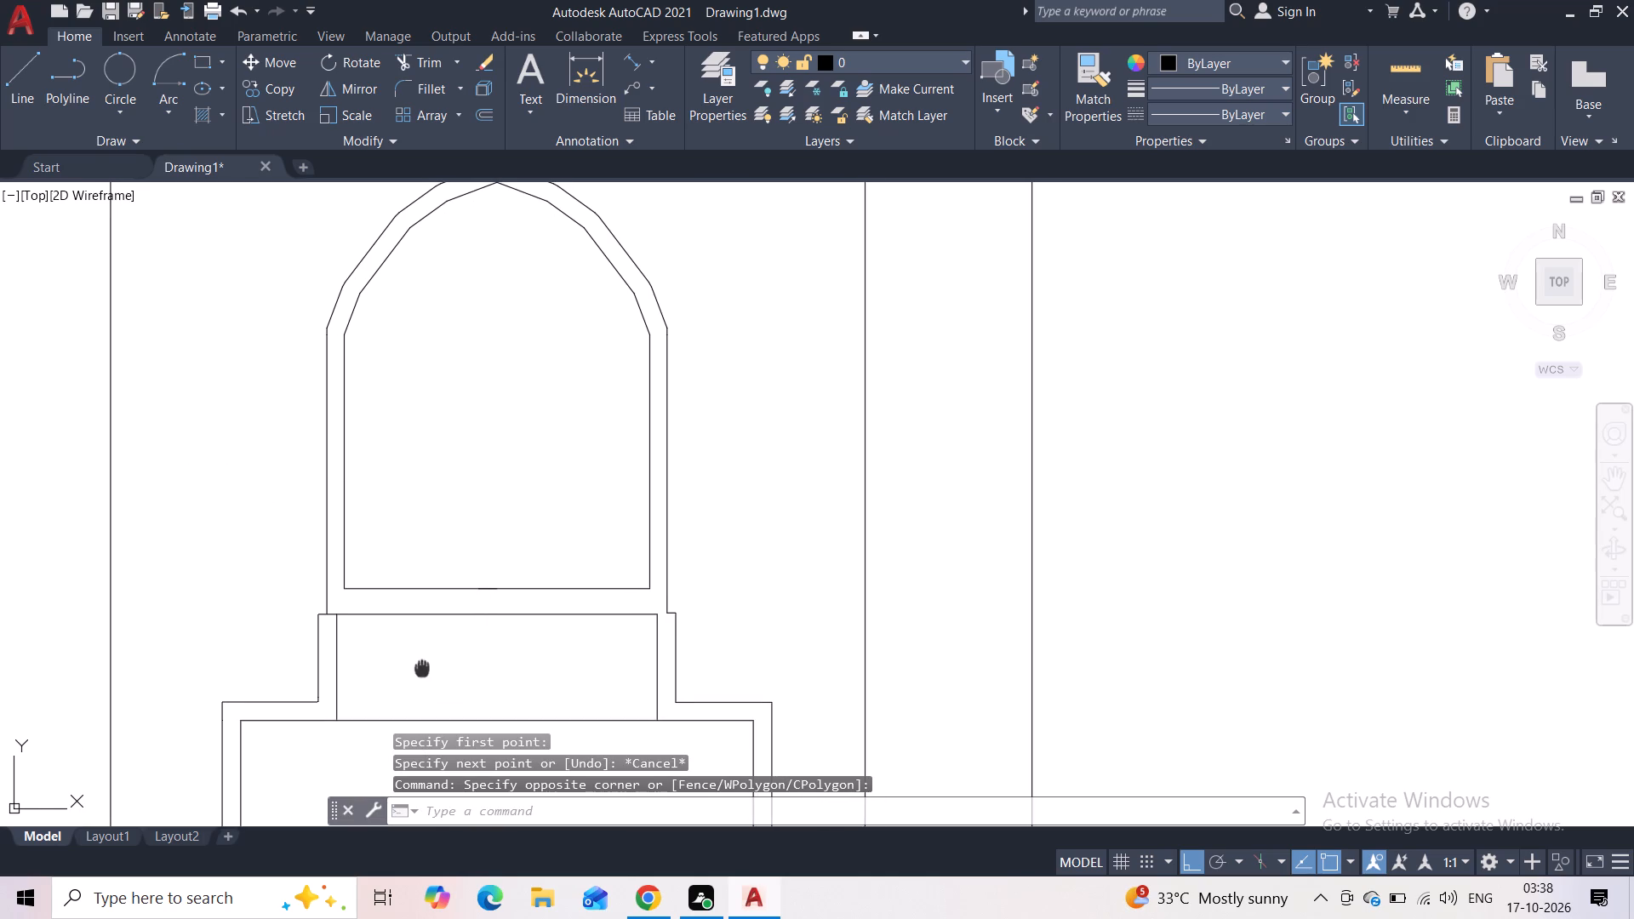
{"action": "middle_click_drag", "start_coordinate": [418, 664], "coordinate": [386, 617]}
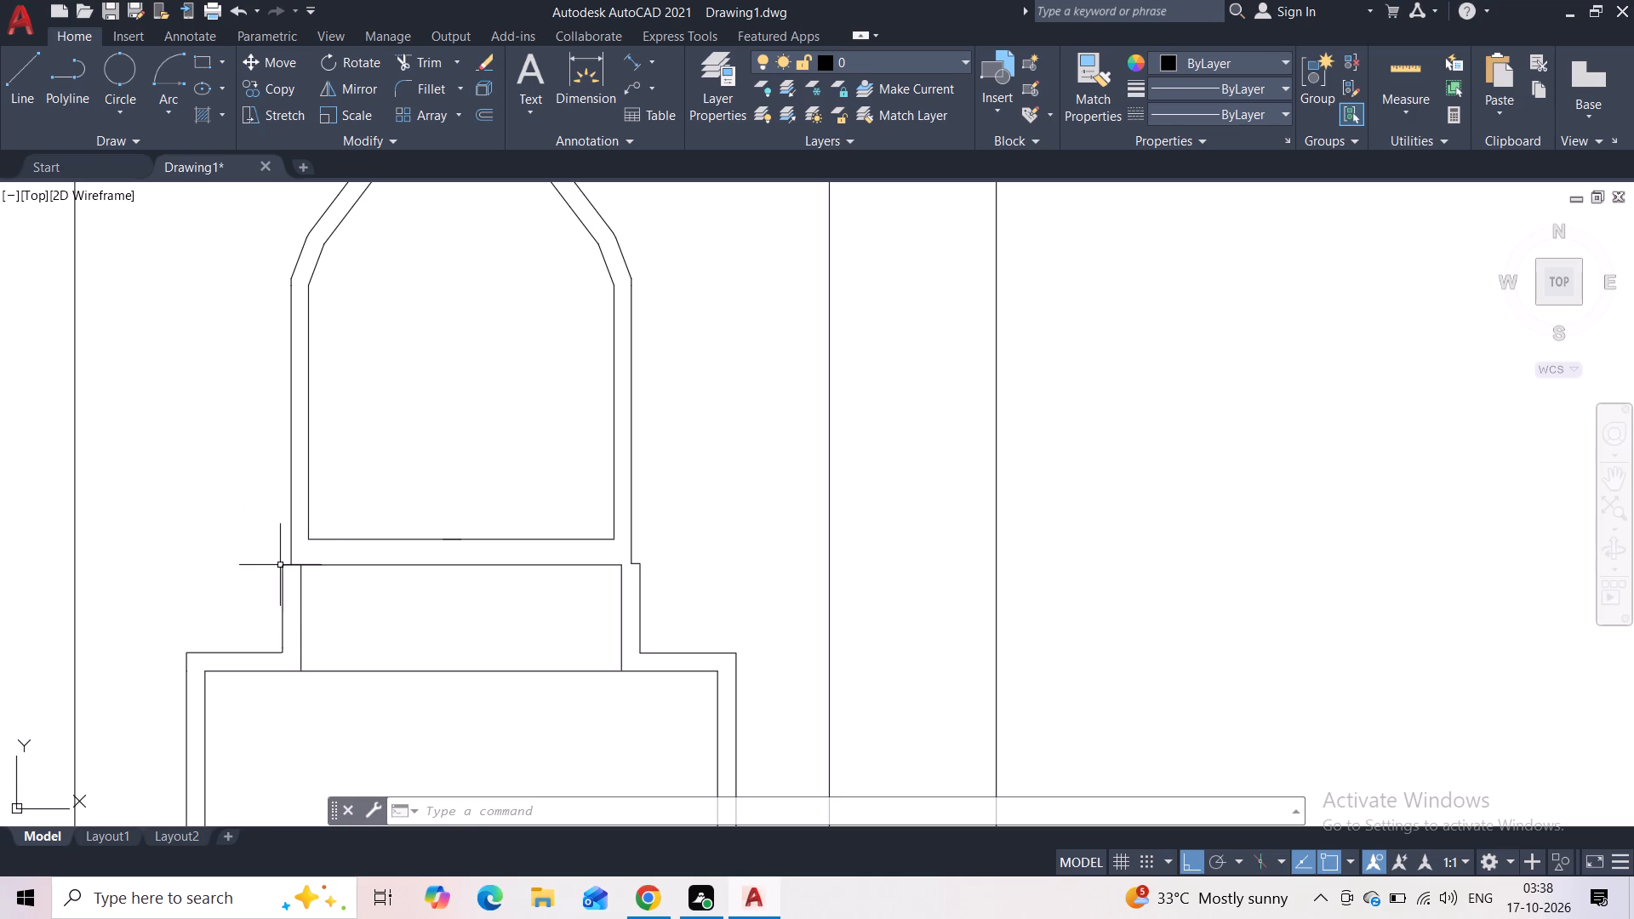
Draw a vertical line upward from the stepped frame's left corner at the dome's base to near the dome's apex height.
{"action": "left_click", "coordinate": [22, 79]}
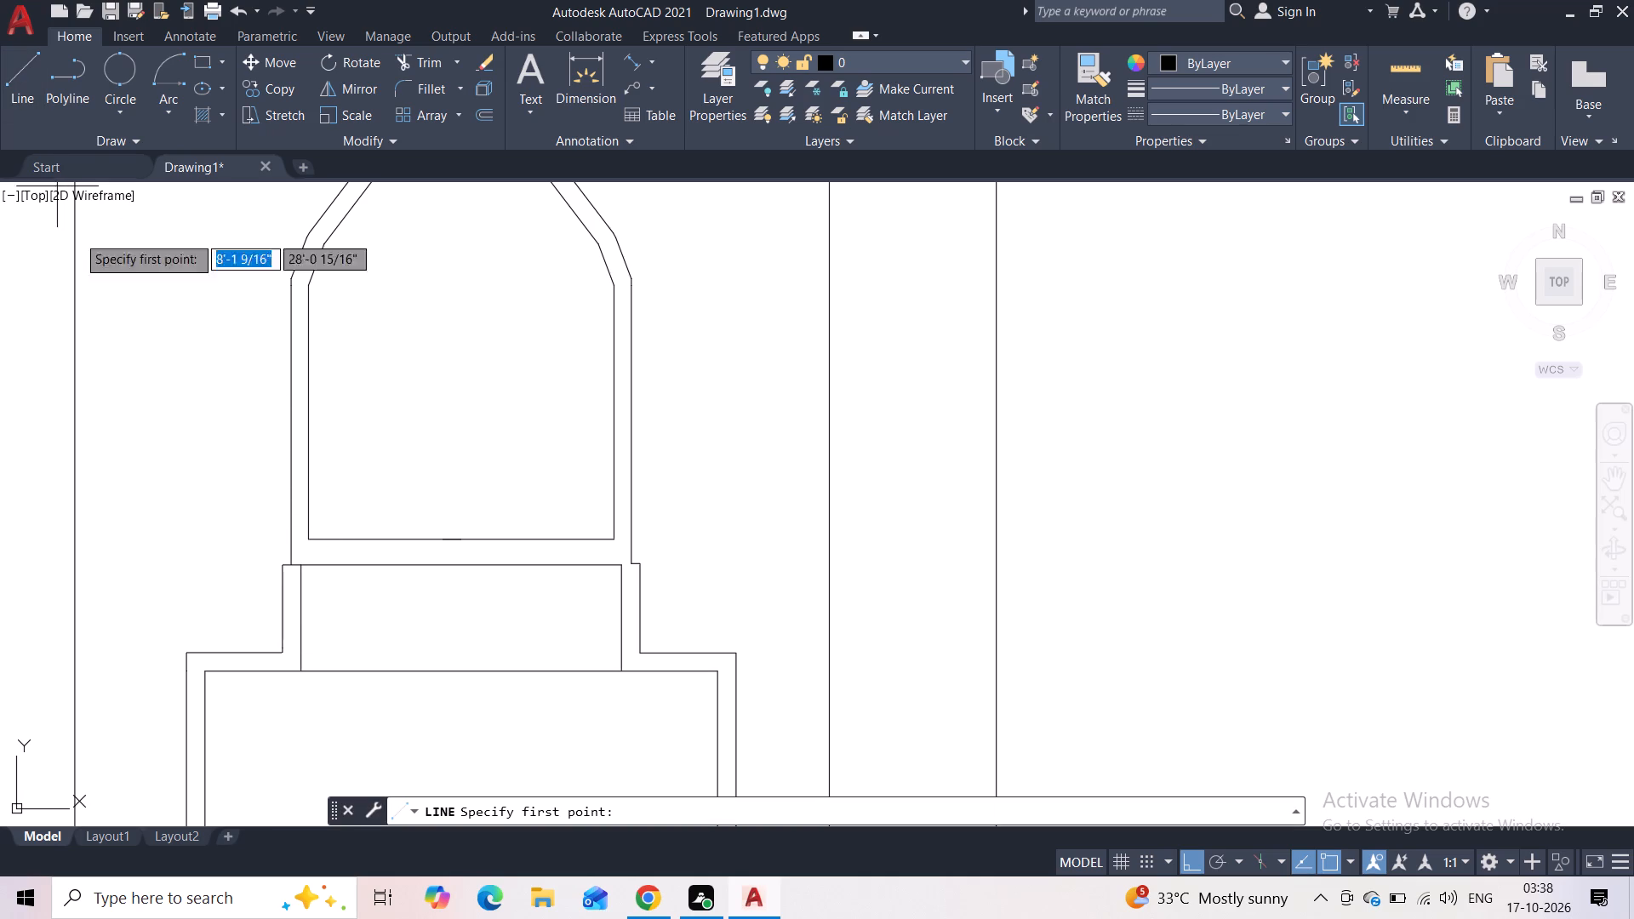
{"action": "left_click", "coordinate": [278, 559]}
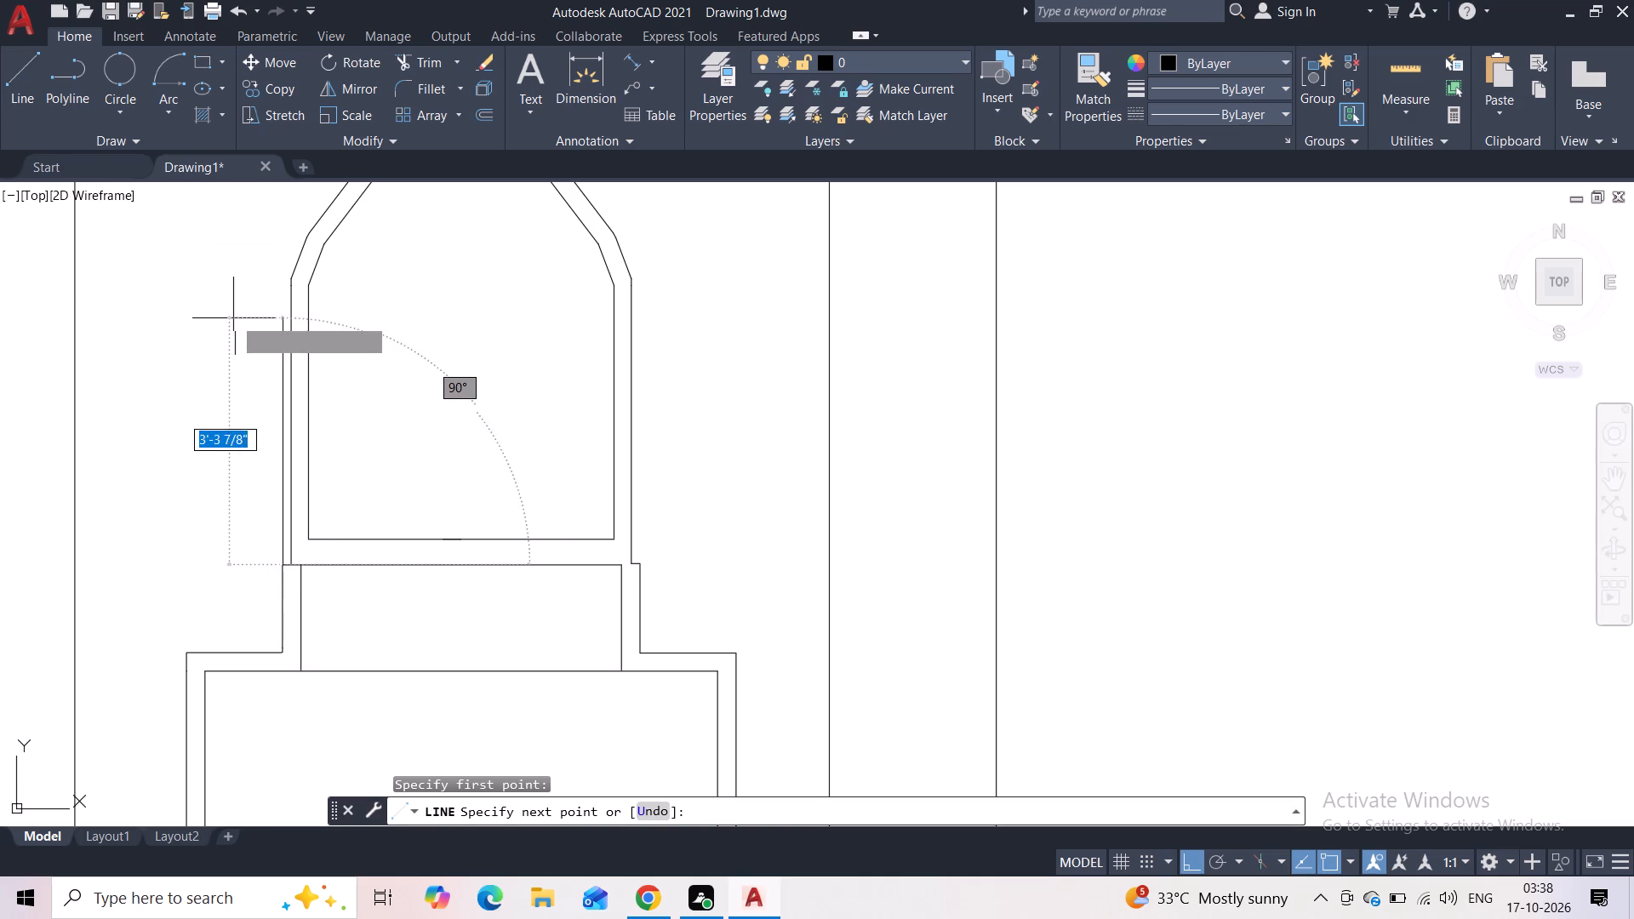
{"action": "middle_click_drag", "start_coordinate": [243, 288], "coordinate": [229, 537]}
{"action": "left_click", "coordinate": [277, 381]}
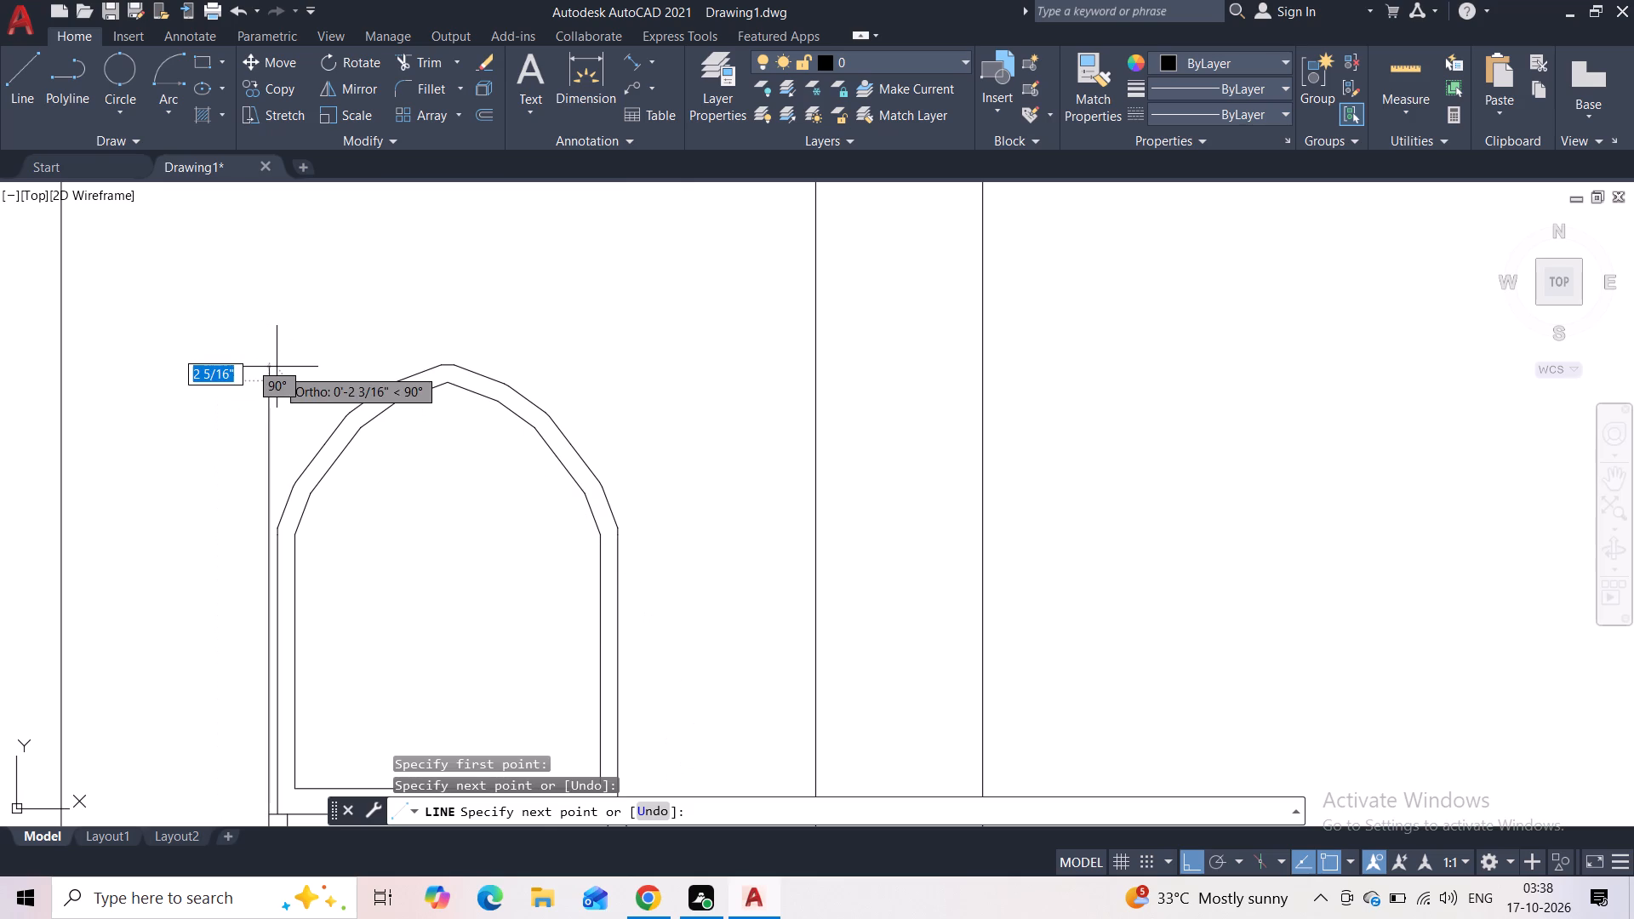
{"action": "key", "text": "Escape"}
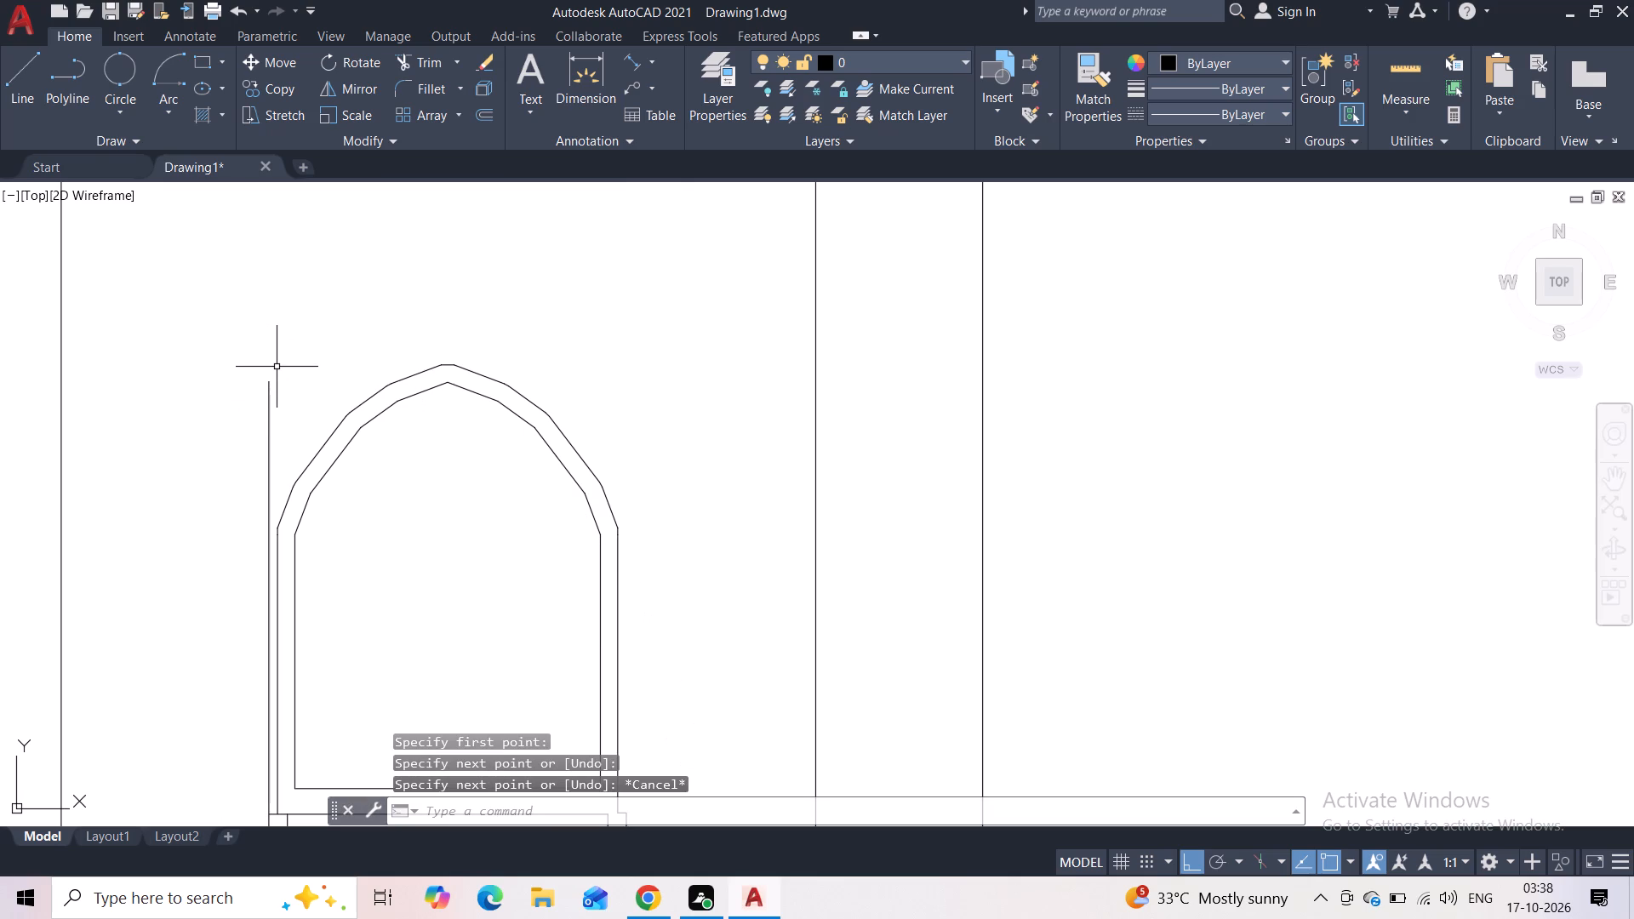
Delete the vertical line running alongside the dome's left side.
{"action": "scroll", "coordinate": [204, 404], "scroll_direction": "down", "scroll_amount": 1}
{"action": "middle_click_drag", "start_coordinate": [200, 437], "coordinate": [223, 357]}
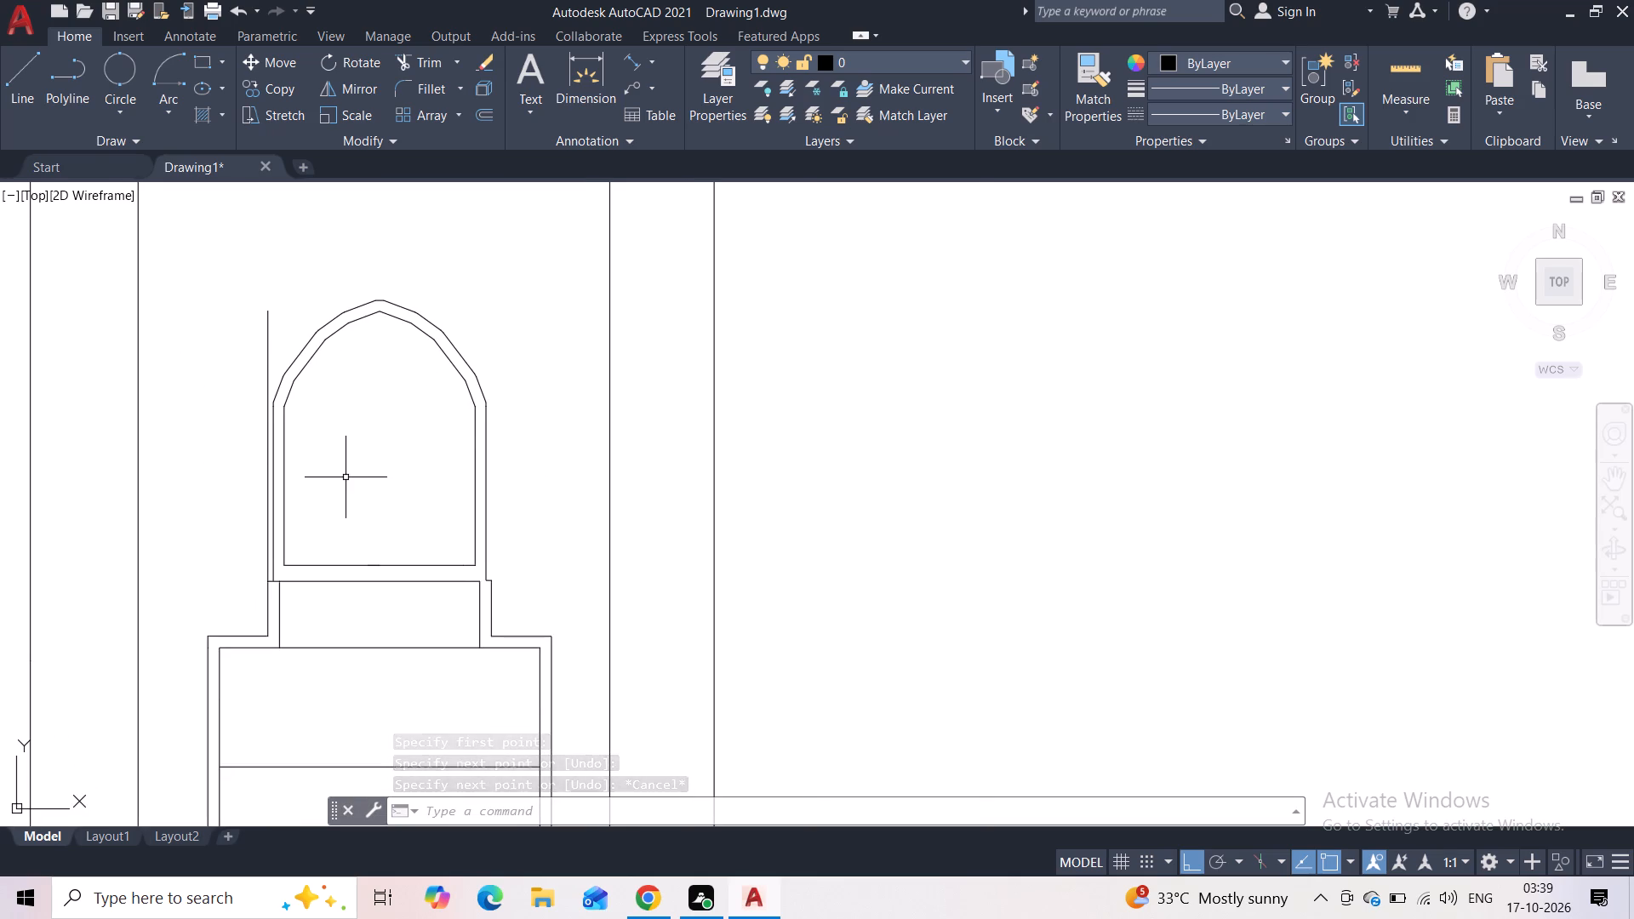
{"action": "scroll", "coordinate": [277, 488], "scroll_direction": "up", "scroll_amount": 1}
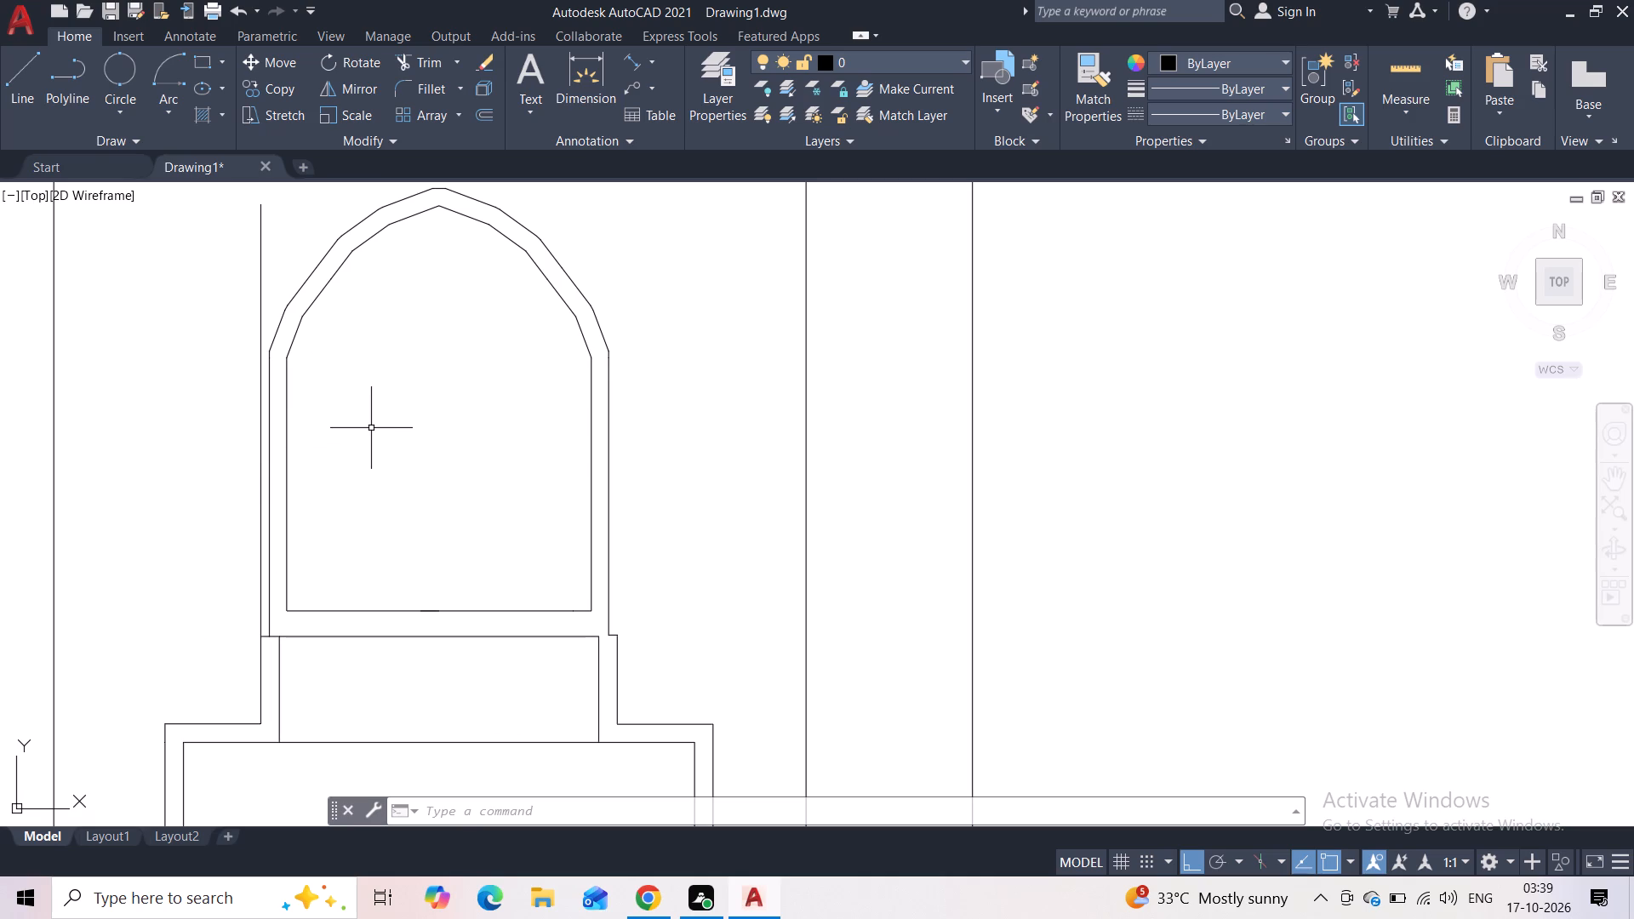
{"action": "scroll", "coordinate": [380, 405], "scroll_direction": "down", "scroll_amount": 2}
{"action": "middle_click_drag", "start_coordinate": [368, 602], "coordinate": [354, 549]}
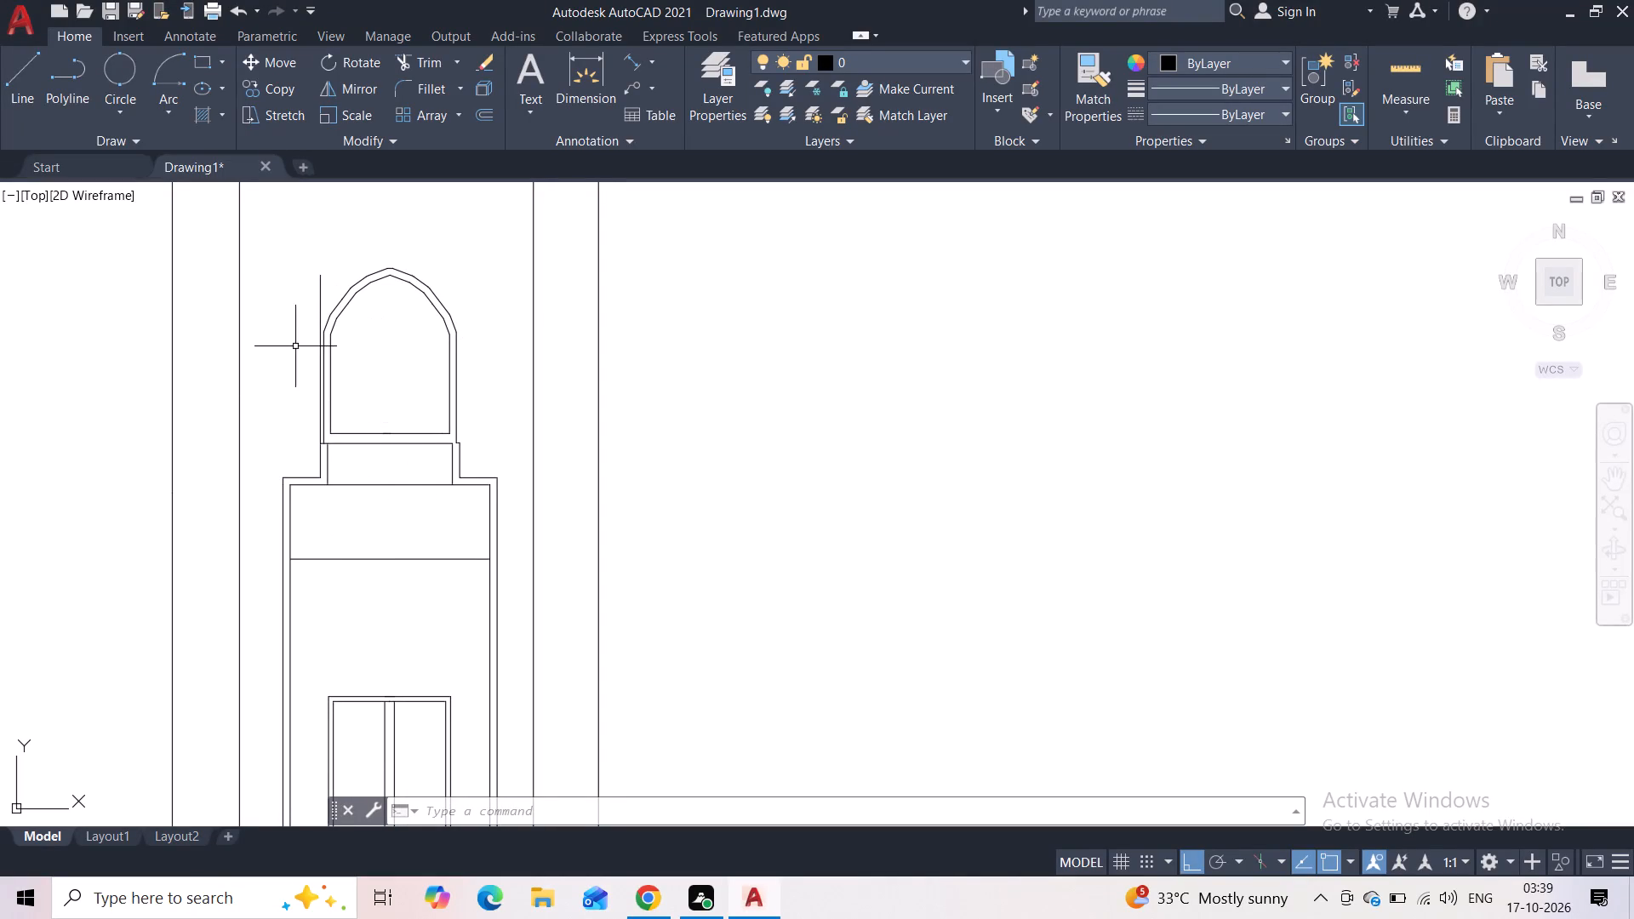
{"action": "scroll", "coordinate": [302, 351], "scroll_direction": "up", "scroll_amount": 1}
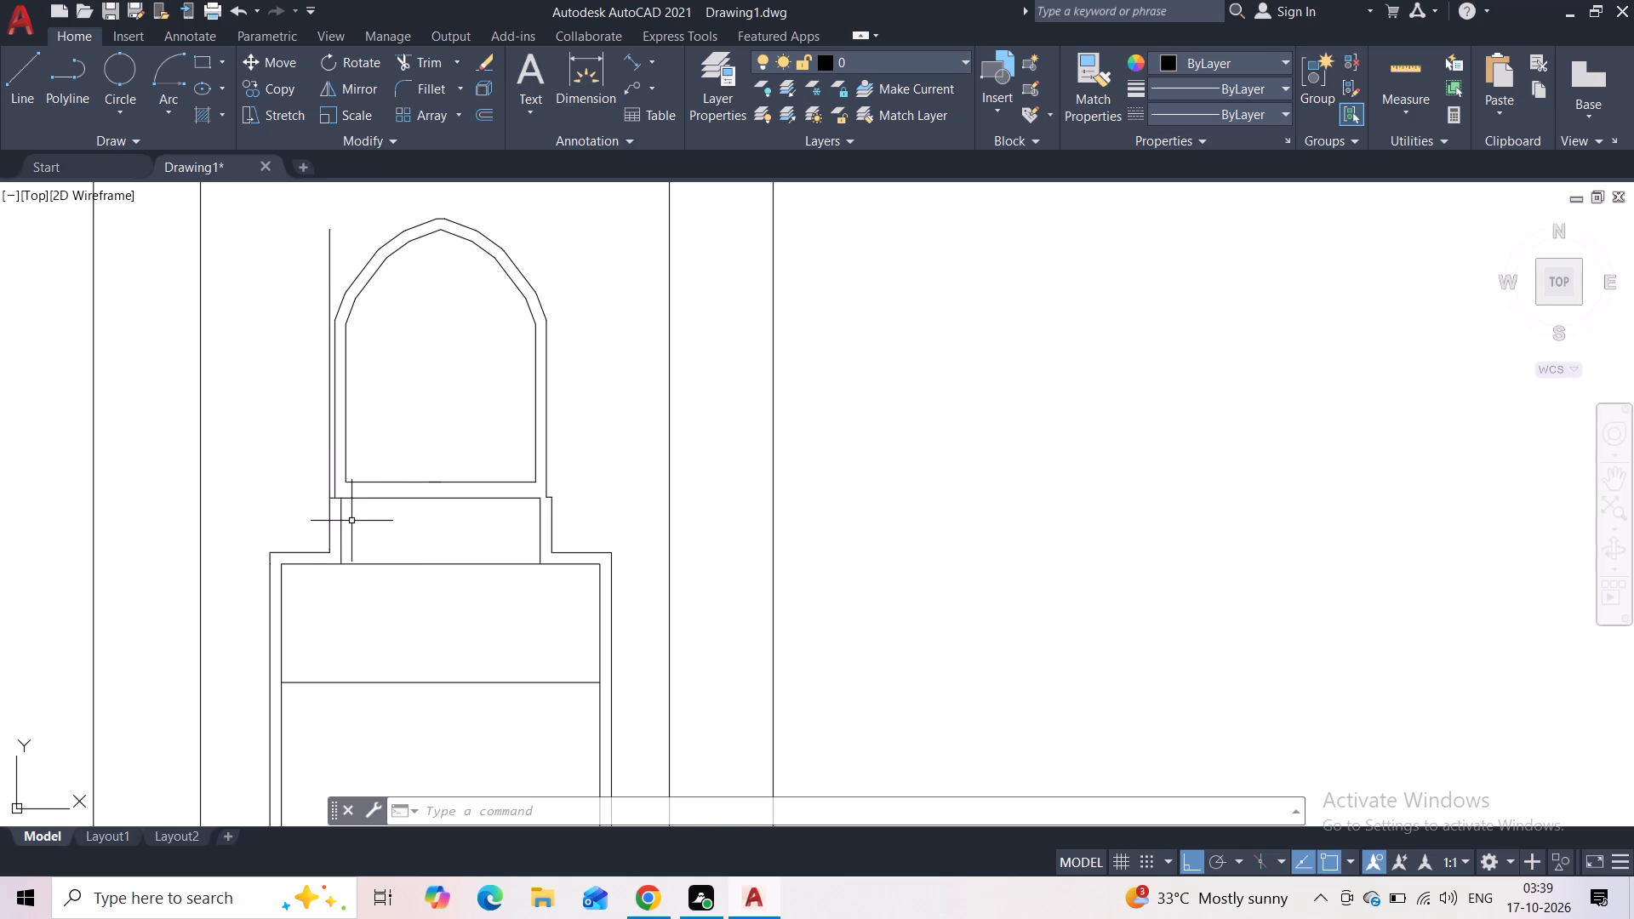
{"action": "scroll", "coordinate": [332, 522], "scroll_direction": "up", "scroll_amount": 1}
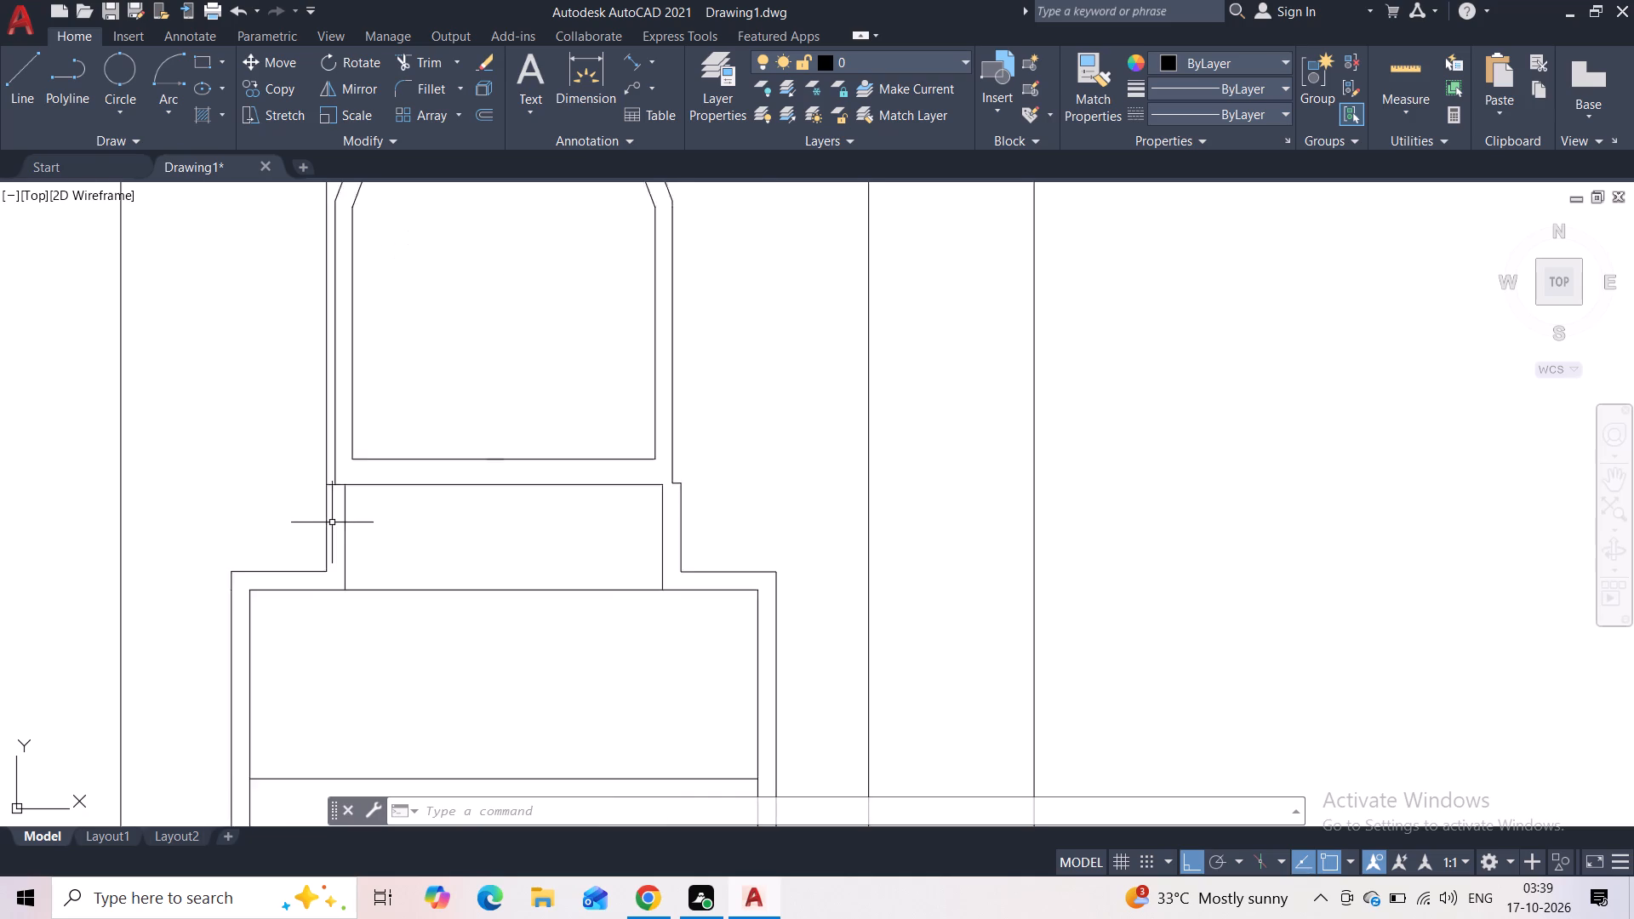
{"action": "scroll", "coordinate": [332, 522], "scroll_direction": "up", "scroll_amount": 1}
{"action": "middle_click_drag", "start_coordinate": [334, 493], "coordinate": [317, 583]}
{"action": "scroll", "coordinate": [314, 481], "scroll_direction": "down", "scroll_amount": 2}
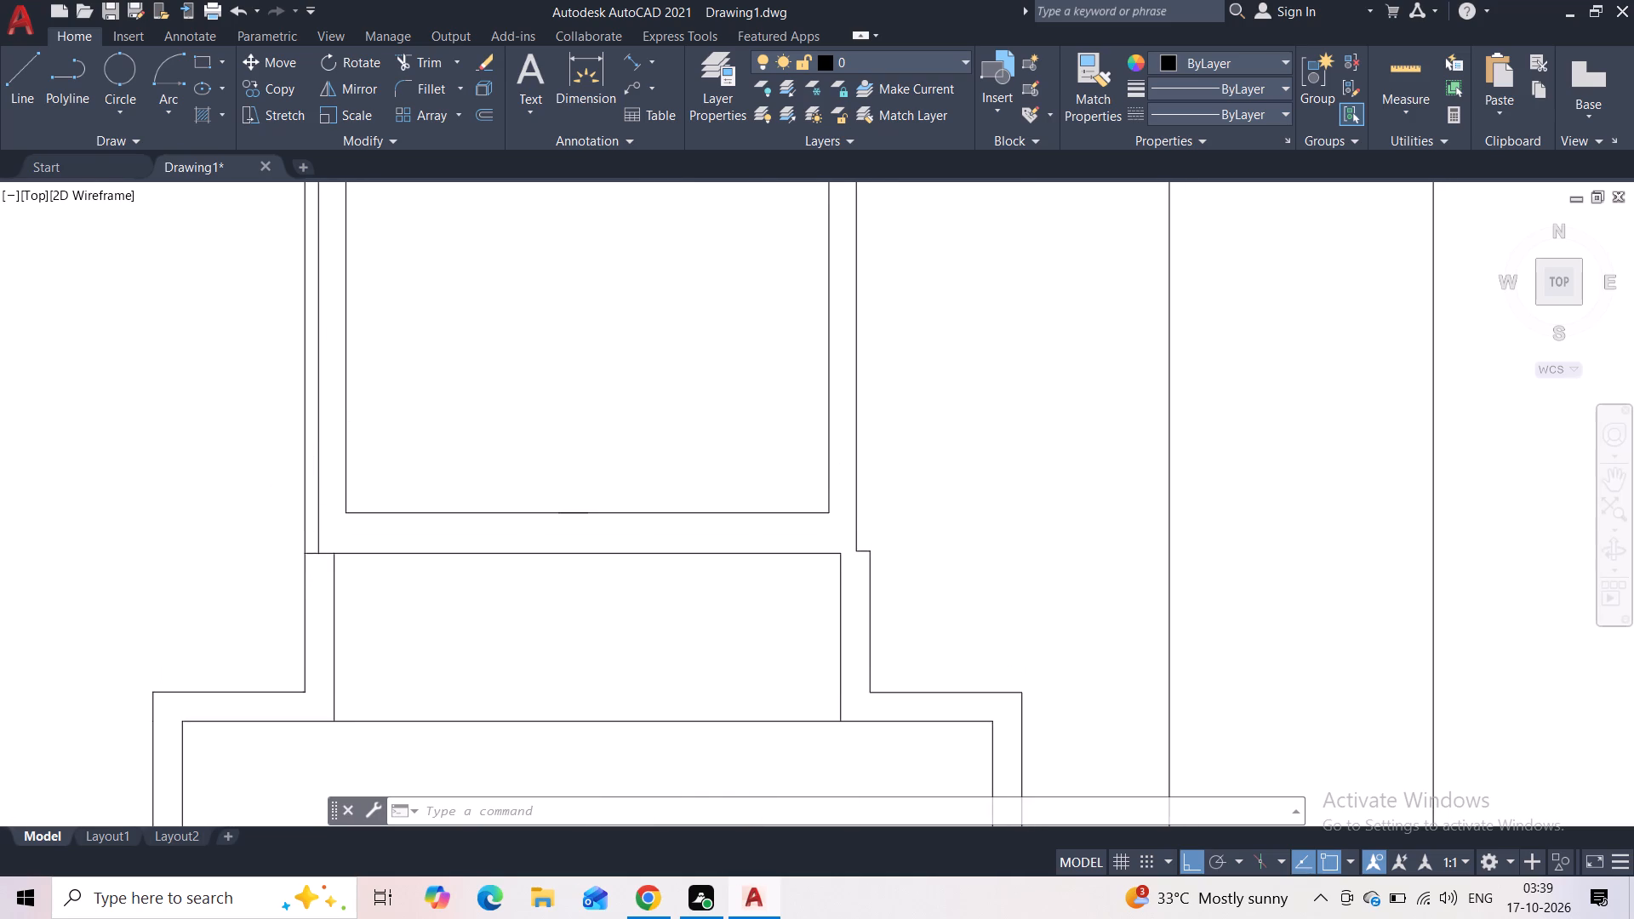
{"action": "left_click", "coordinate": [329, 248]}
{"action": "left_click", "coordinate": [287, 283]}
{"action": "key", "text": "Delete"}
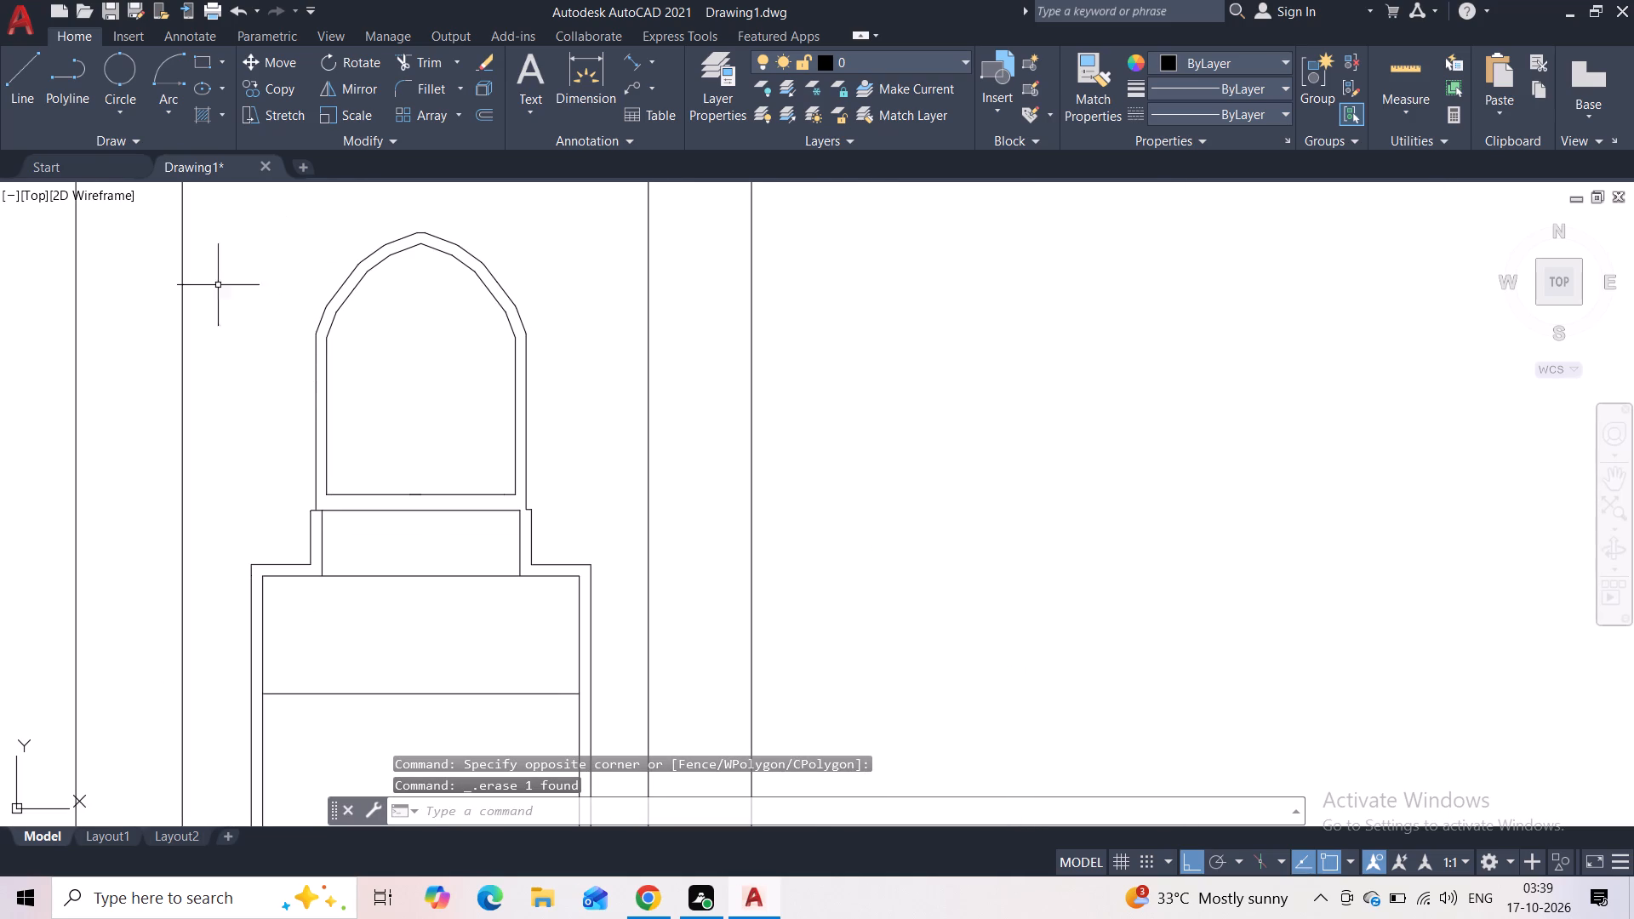
Draw a 3" horizontal line outward from the dome's outer left side, partway up its straight portion.
{"action": "left_click", "coordinate": [28, 105]}
{"action": "scroll", "coordinate": [315, 414], "scroll_direction": "up", "scroll_amount": 1}
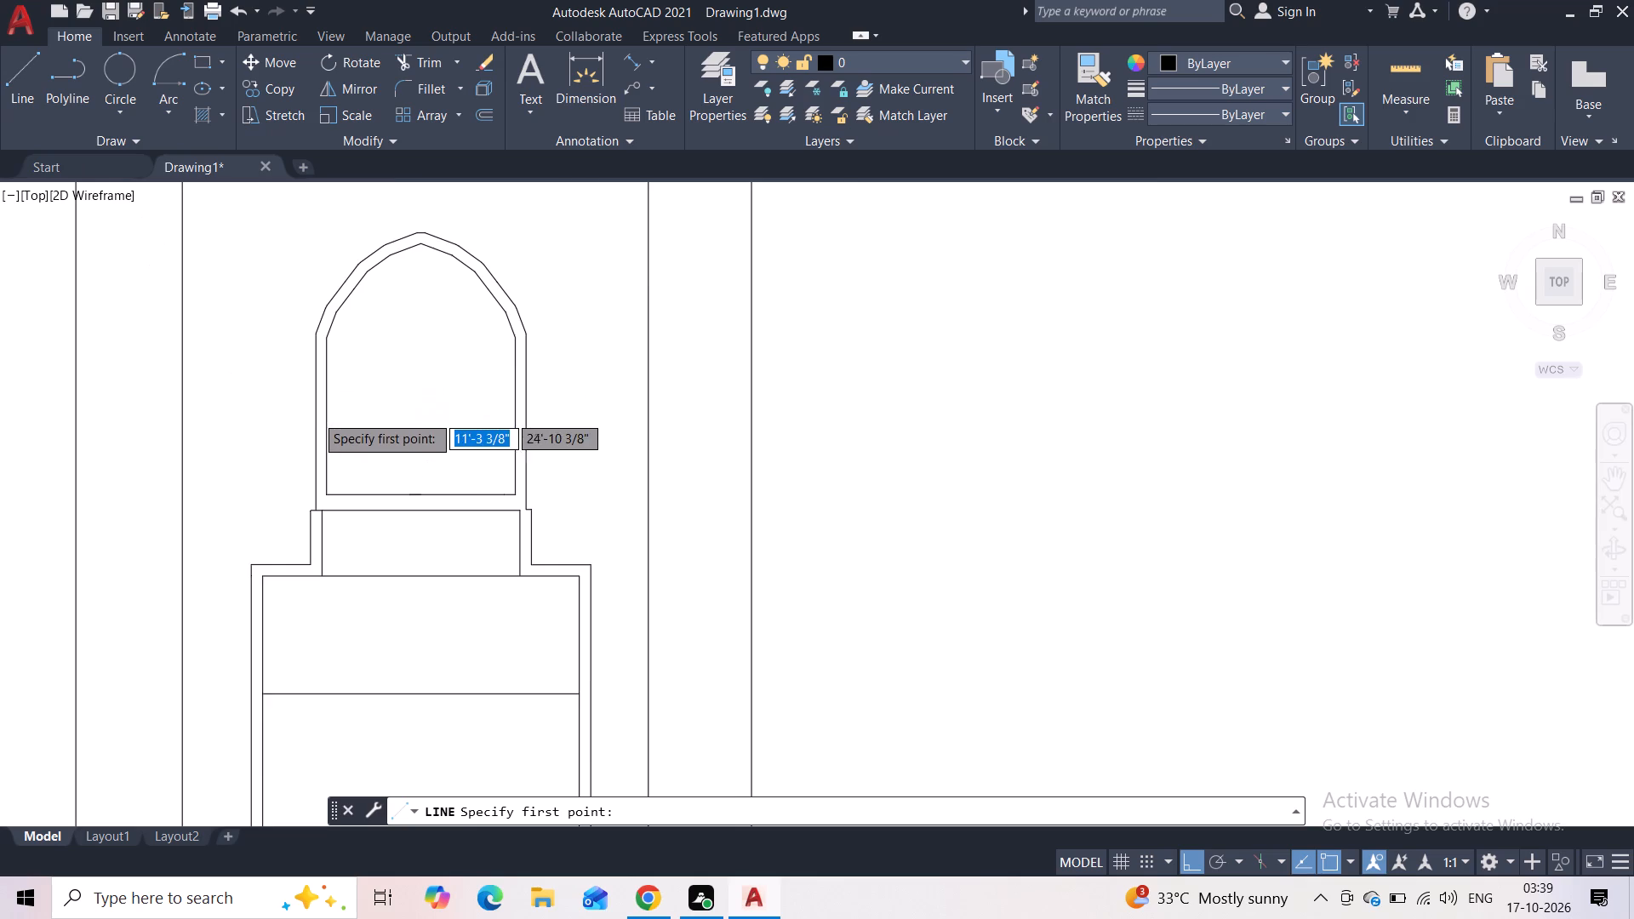
{"action": "scroll", "coordinate": [315, 414], "scroll_direction": "up", "scroll_amount": 2}
{"action": "left_click", "coordinate": [309, 424]}
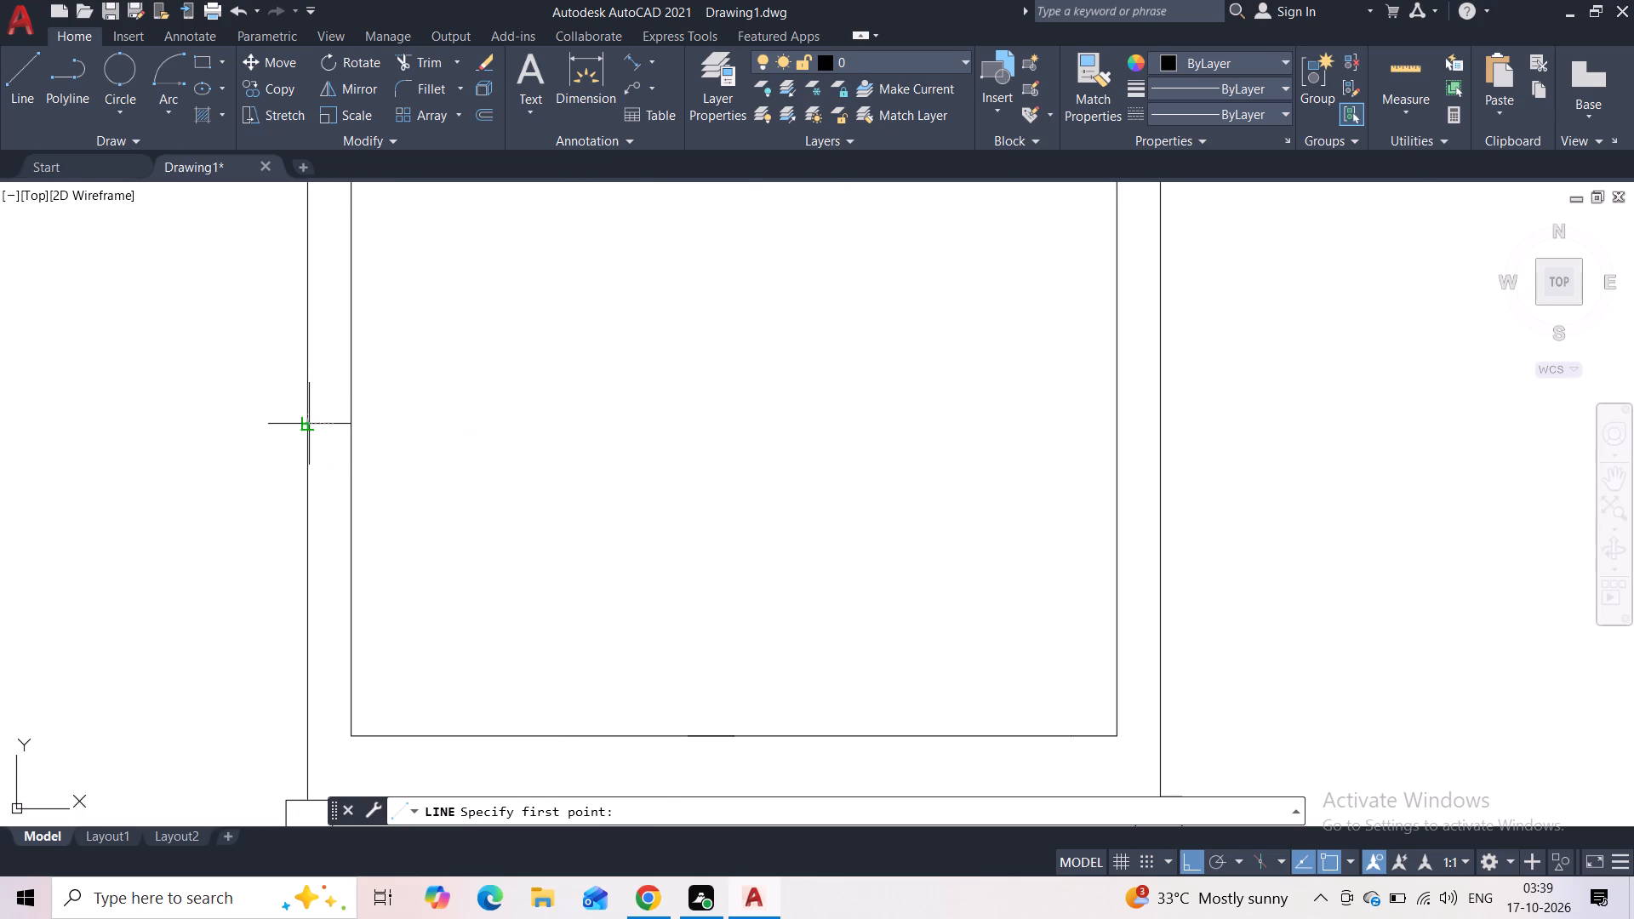
{"action": "type", "text": "3\""}
{"action": "key", "text": "Return"}
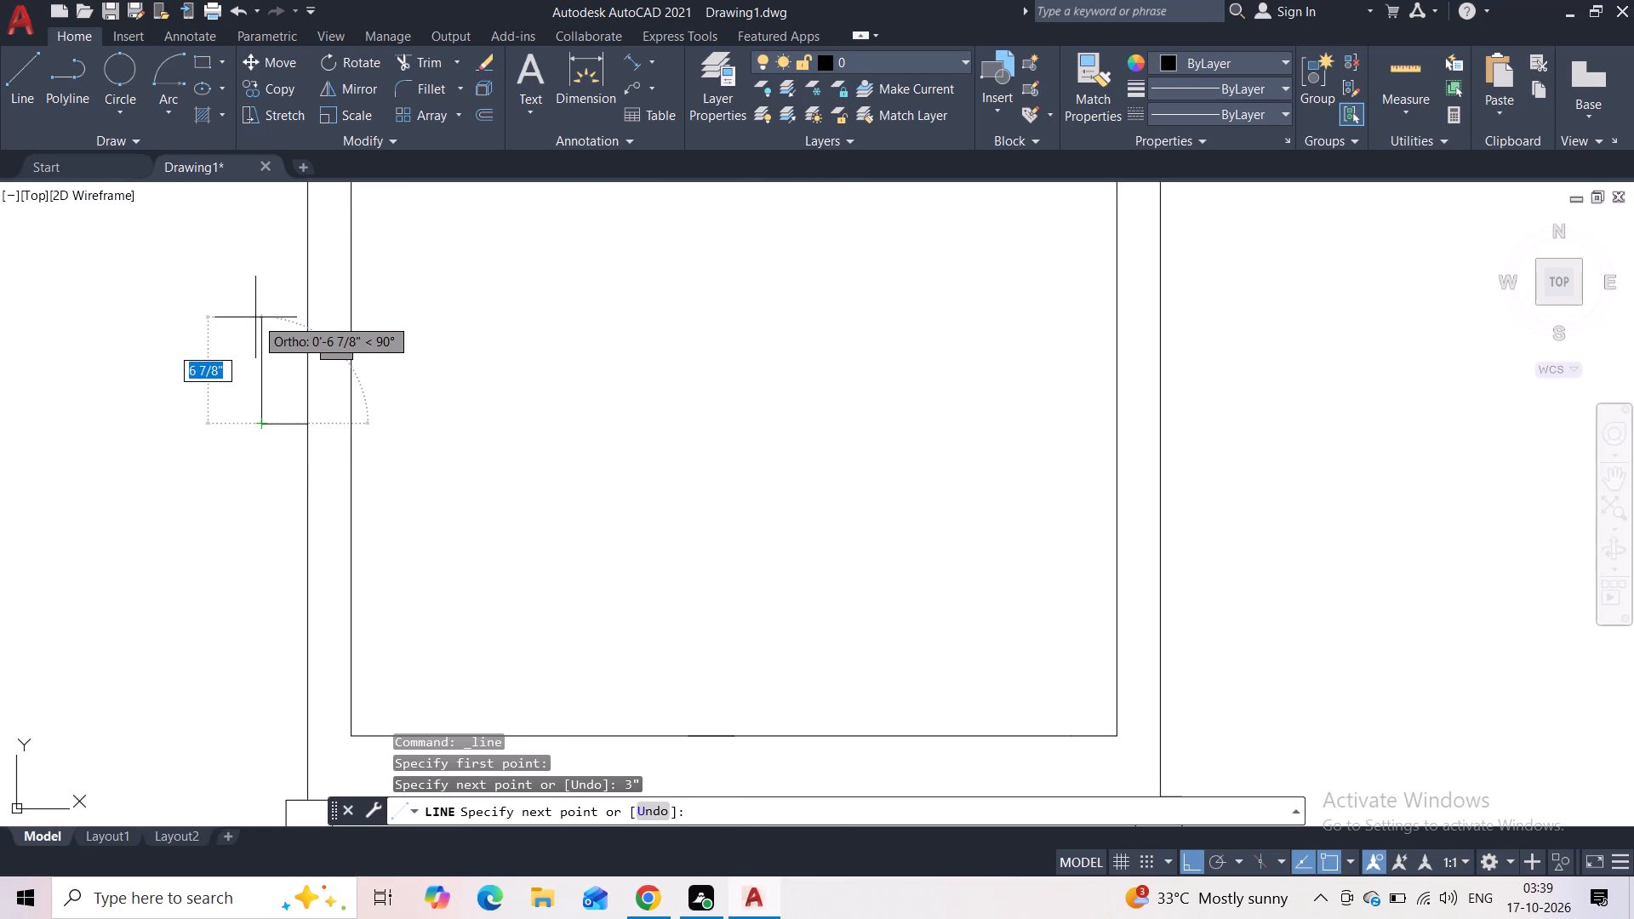
{"action": "key", "text": "Escape"}
{"action": "scroll", "coordinate": [254, 329], "scroll_direction": "down", "scroll_amount": 2}
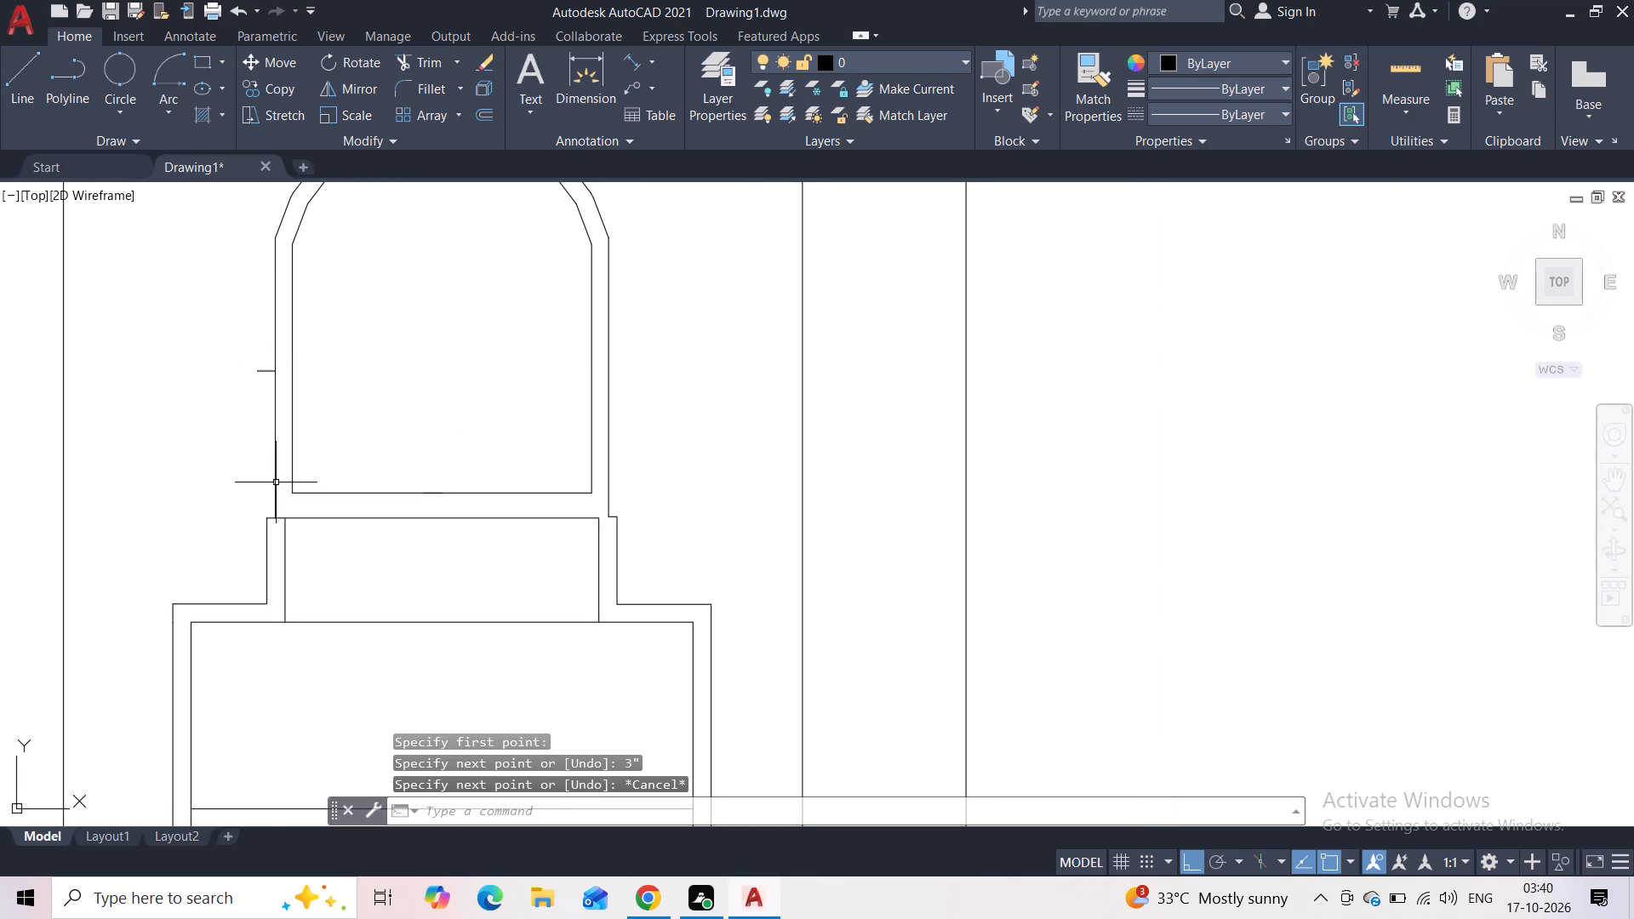
Draw a vertical line from the outer end of the 3" line down to the stepped frame's left shoulder.
{"action": "left_click", "coordinate": [26, 92]}
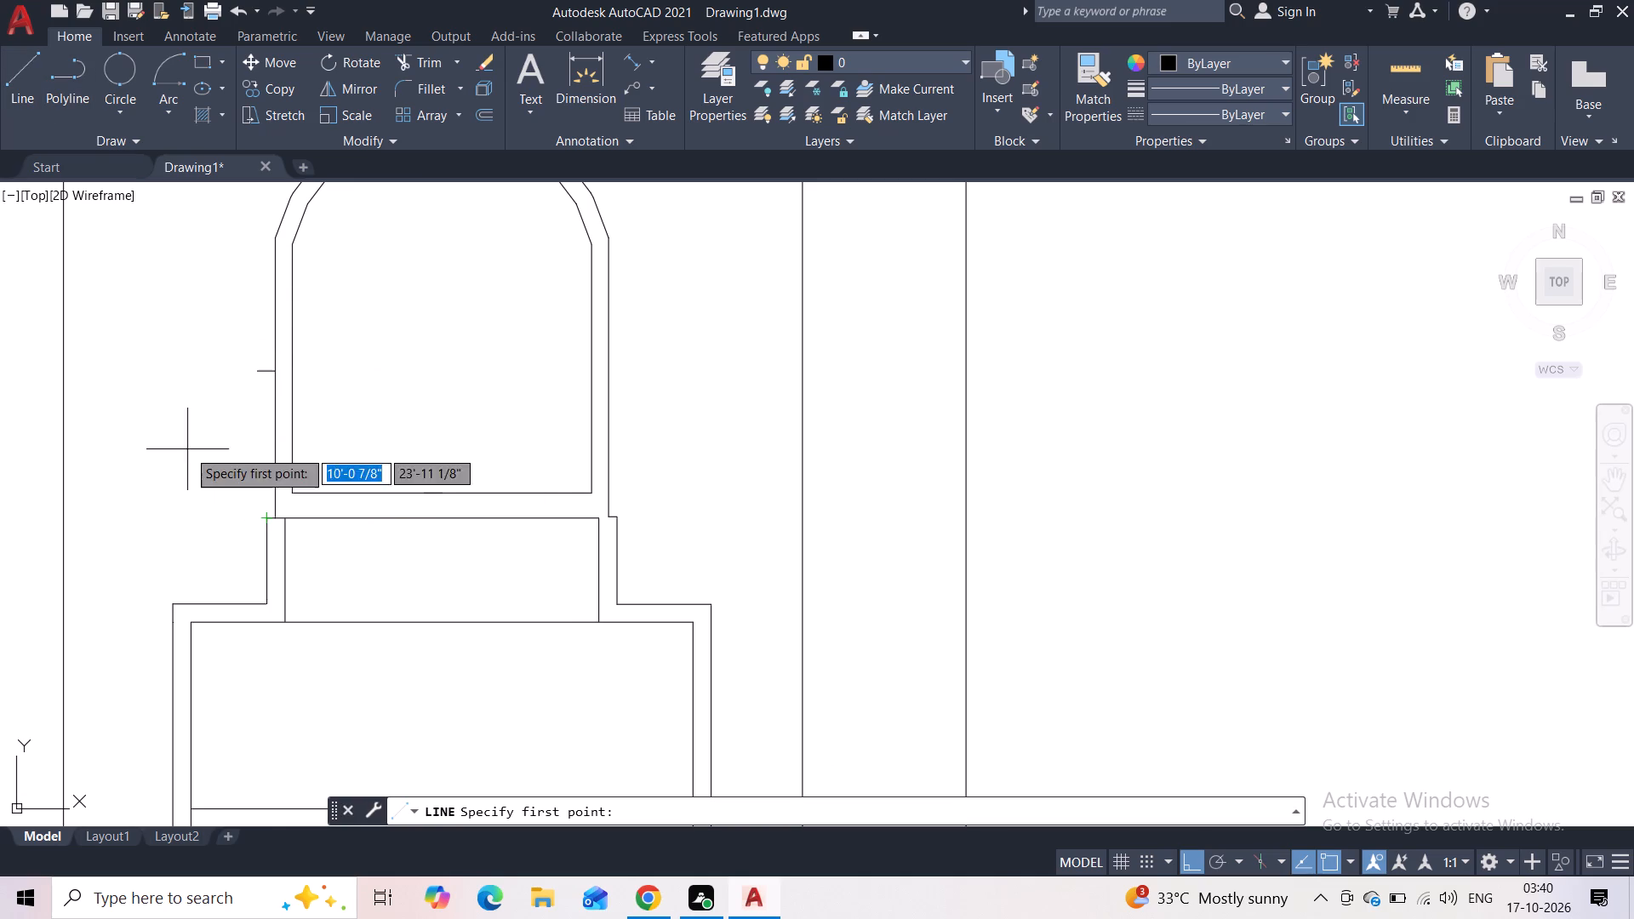
{"action": "left_click", "coordinate": [255, 371]}
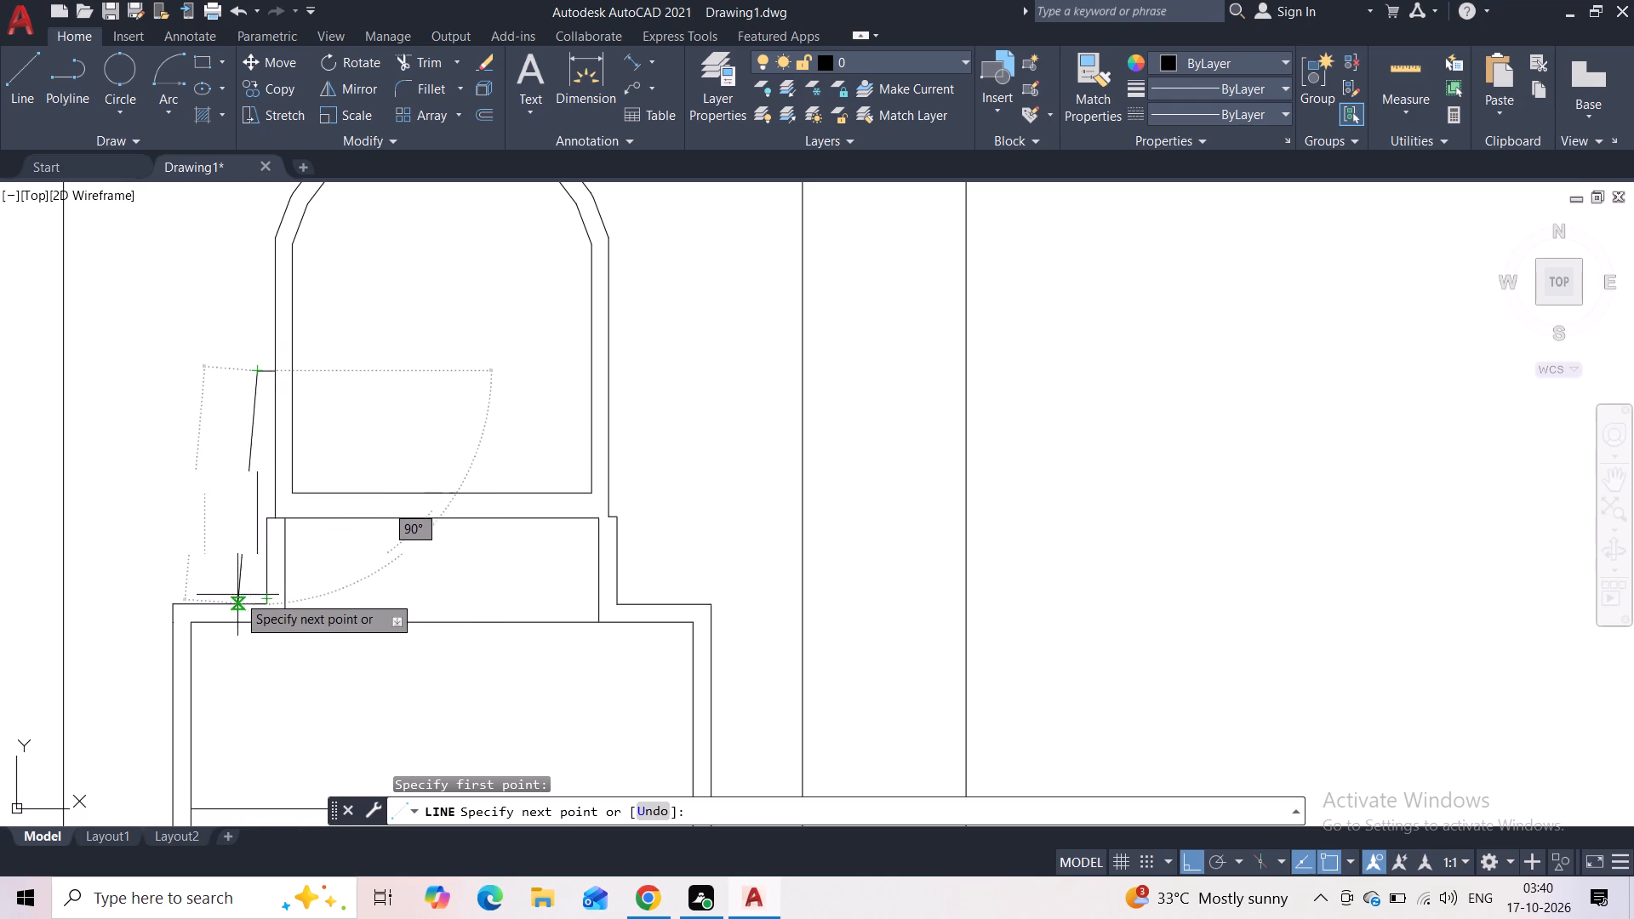
{"action": "scroll", "coordinate": [243, 595], "scroll_direction": "up", "scroll_amount": 3}
{"action": "left_click", "coordinate": [289, 637]}
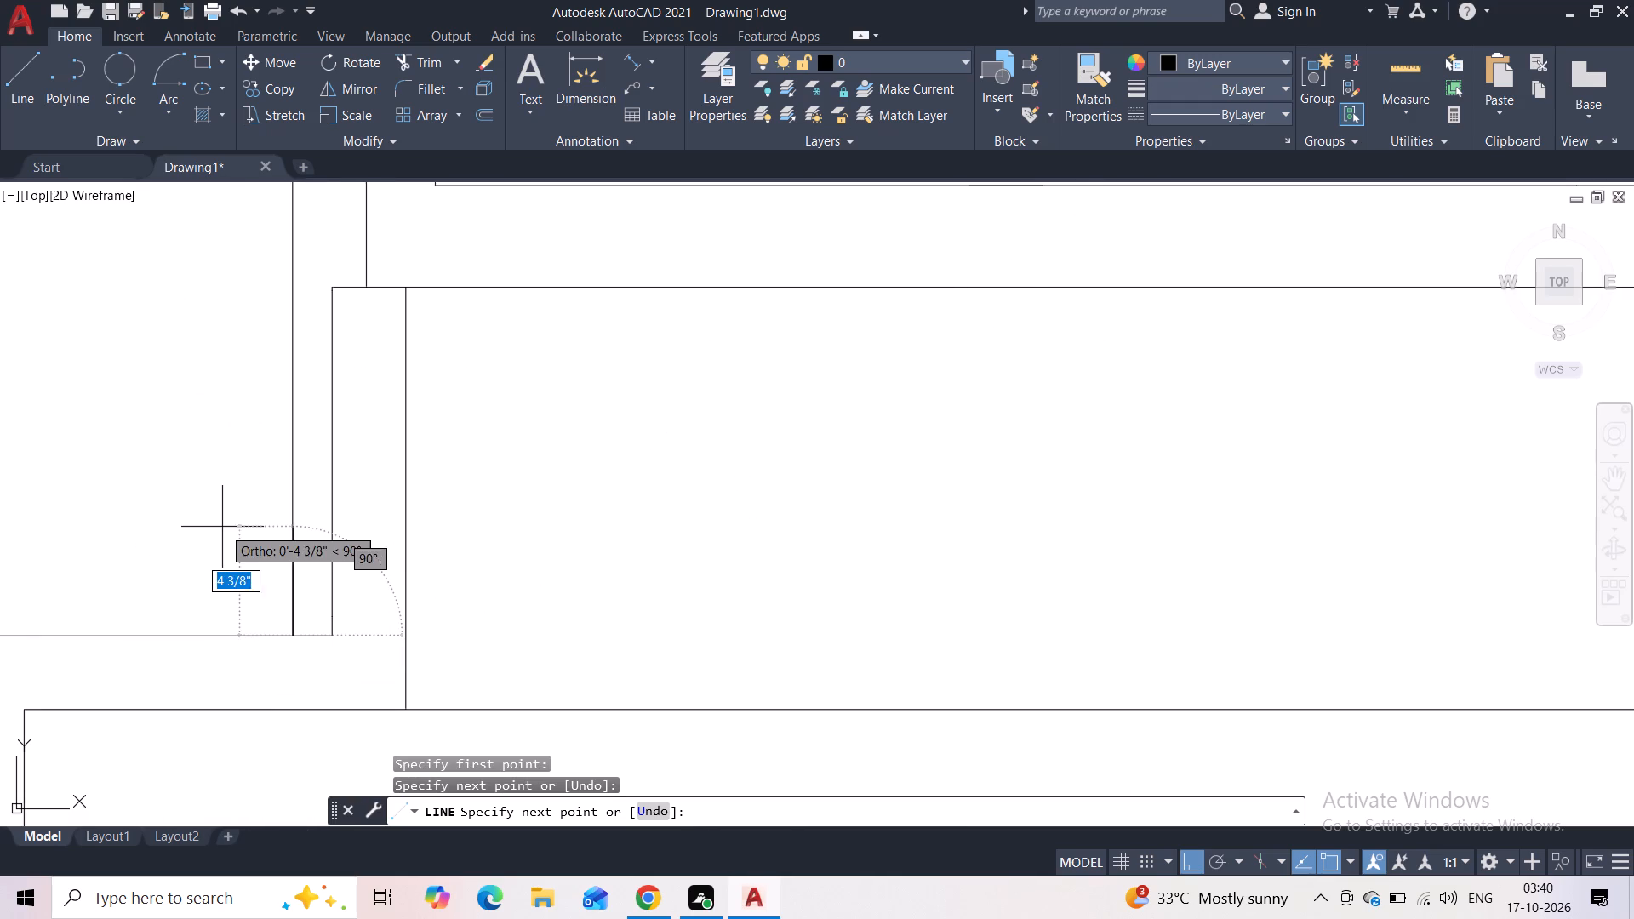
{"action": "key", "text": "Escape"}
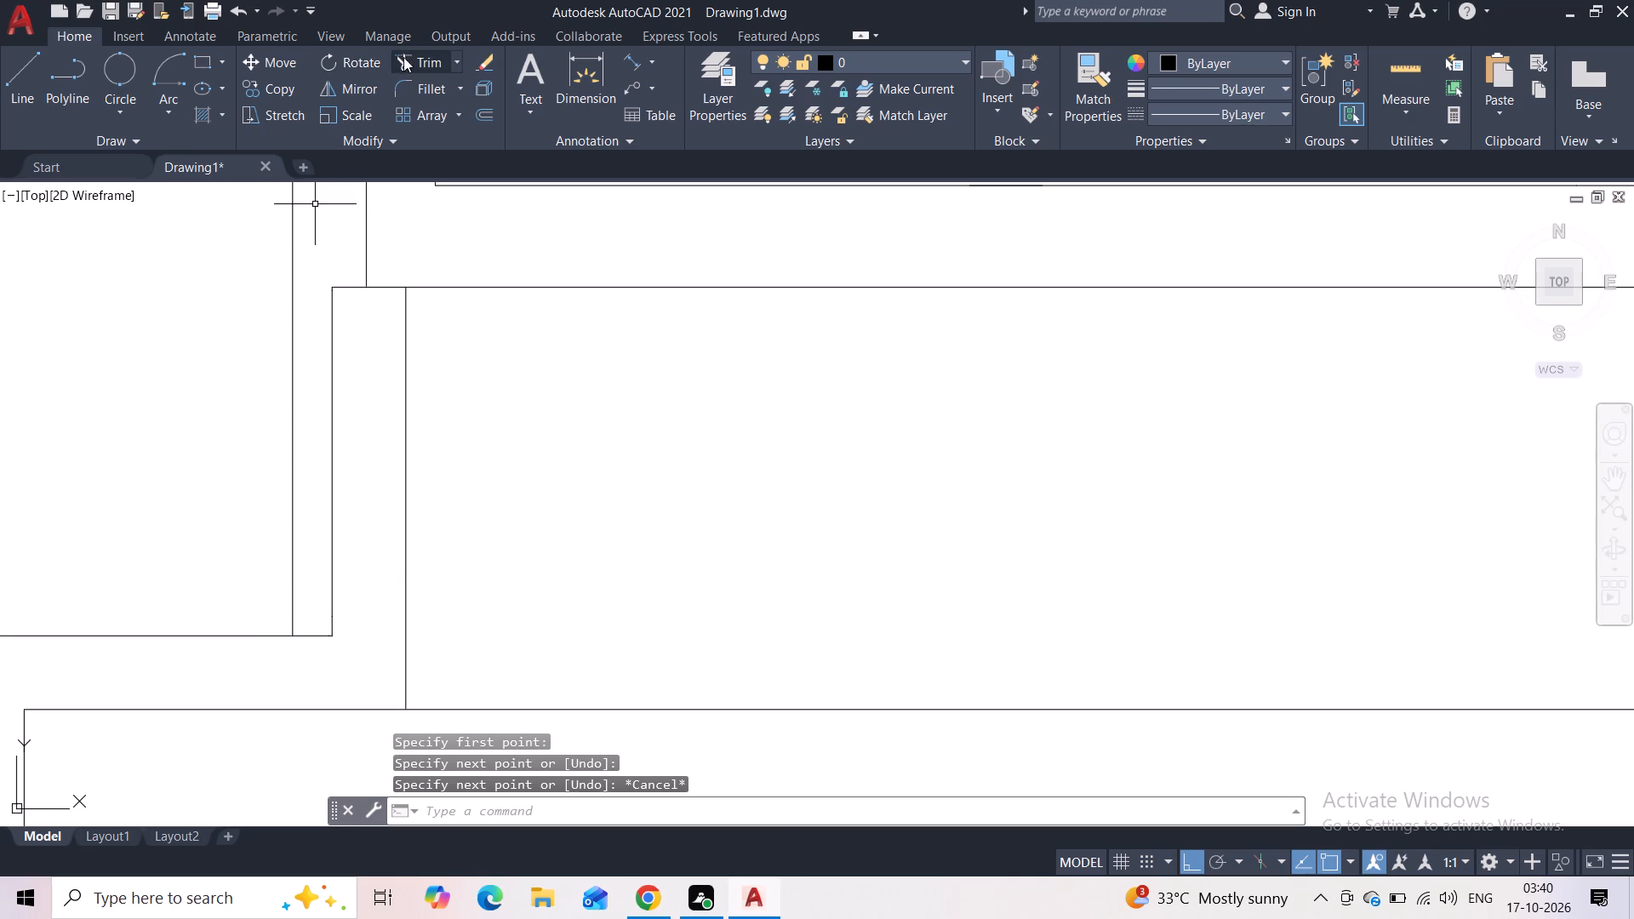
Trim the stepped frame's old left vertical edge below the dome and the leftover stubs at its shoulder and upper corner.
{"action": "left_click", "coordinate": [412, 57]}
{"action": "scroll", "coordinate": [352, 403], "scroll_direction": "down", "scroll_amount": 1}
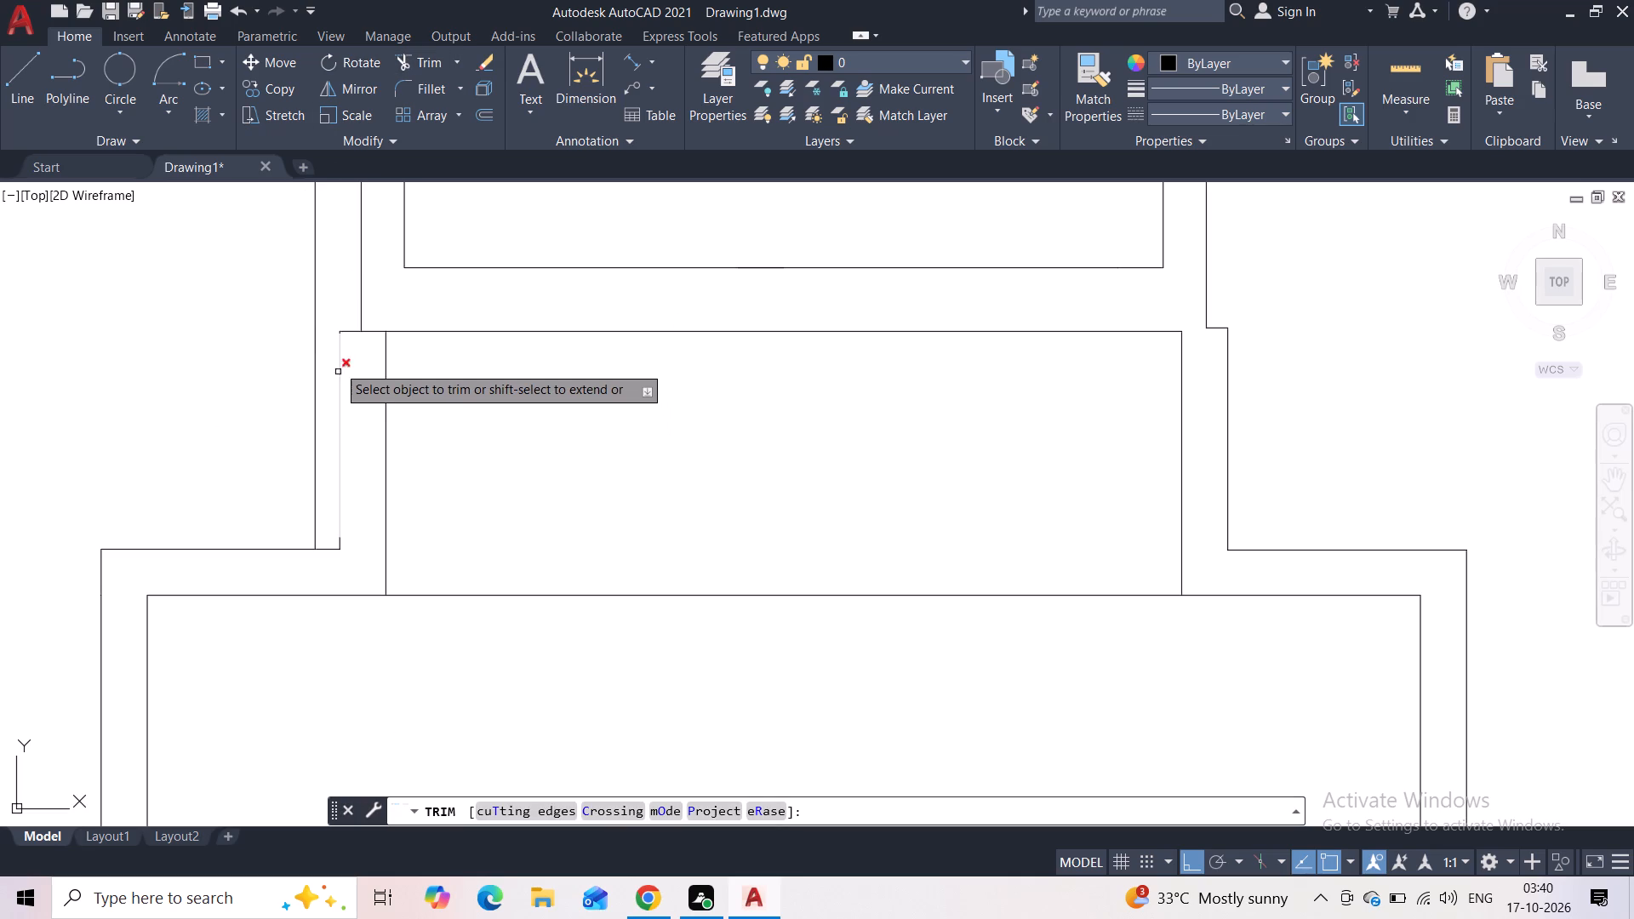
{"action": "left_click_drag", "start_coordinate": [345, 324], "coordinate": [338, 386]}
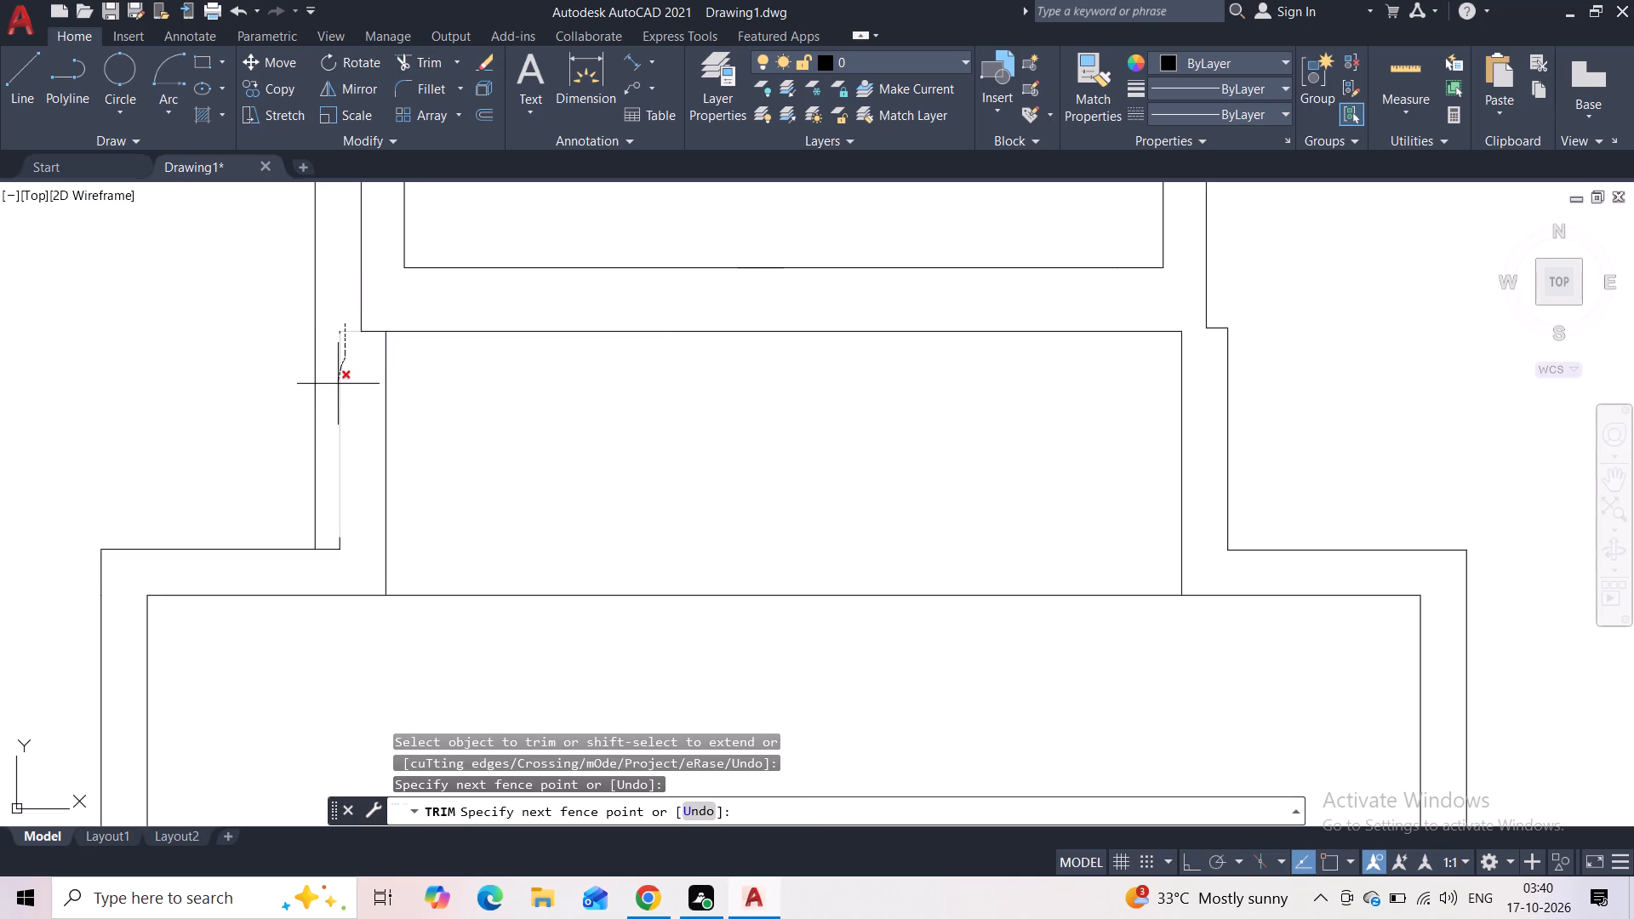
{"action": "left_click_drag", "start_coordinate": [338, 386], "coordinate": [338, 387]}
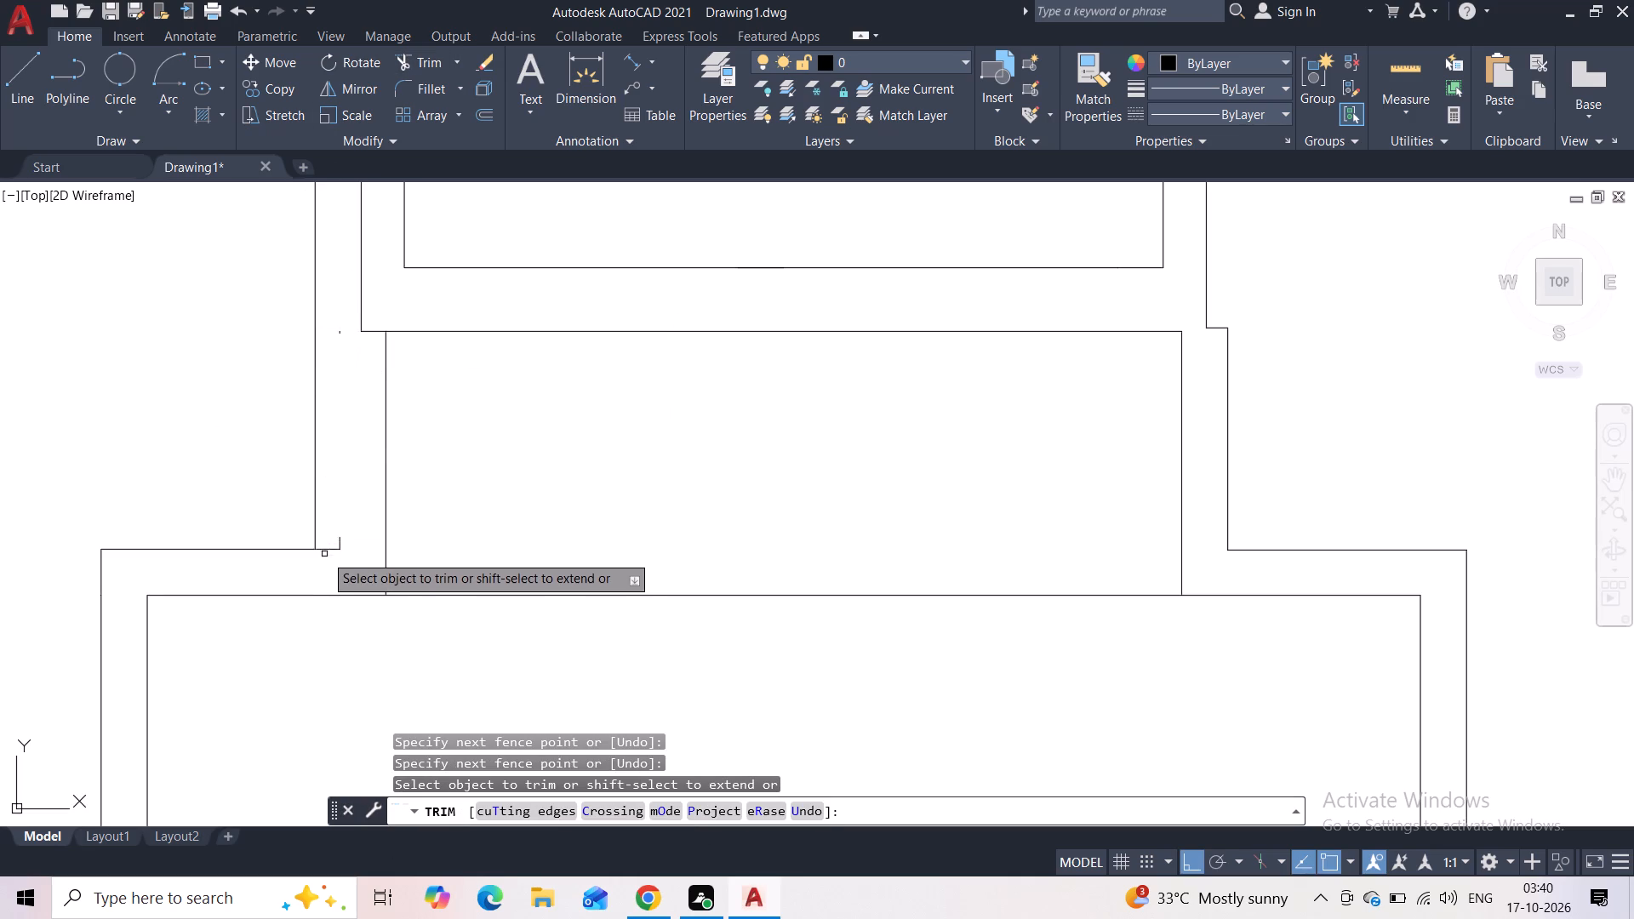
{"action": "scroll", "coordinate": [326, 551], "scroll_direction": "up", "scroll_amount": 2}
{"action": "left_click_drag", "start_coordinate": [363, 534], "coordinate": [335, 557]}
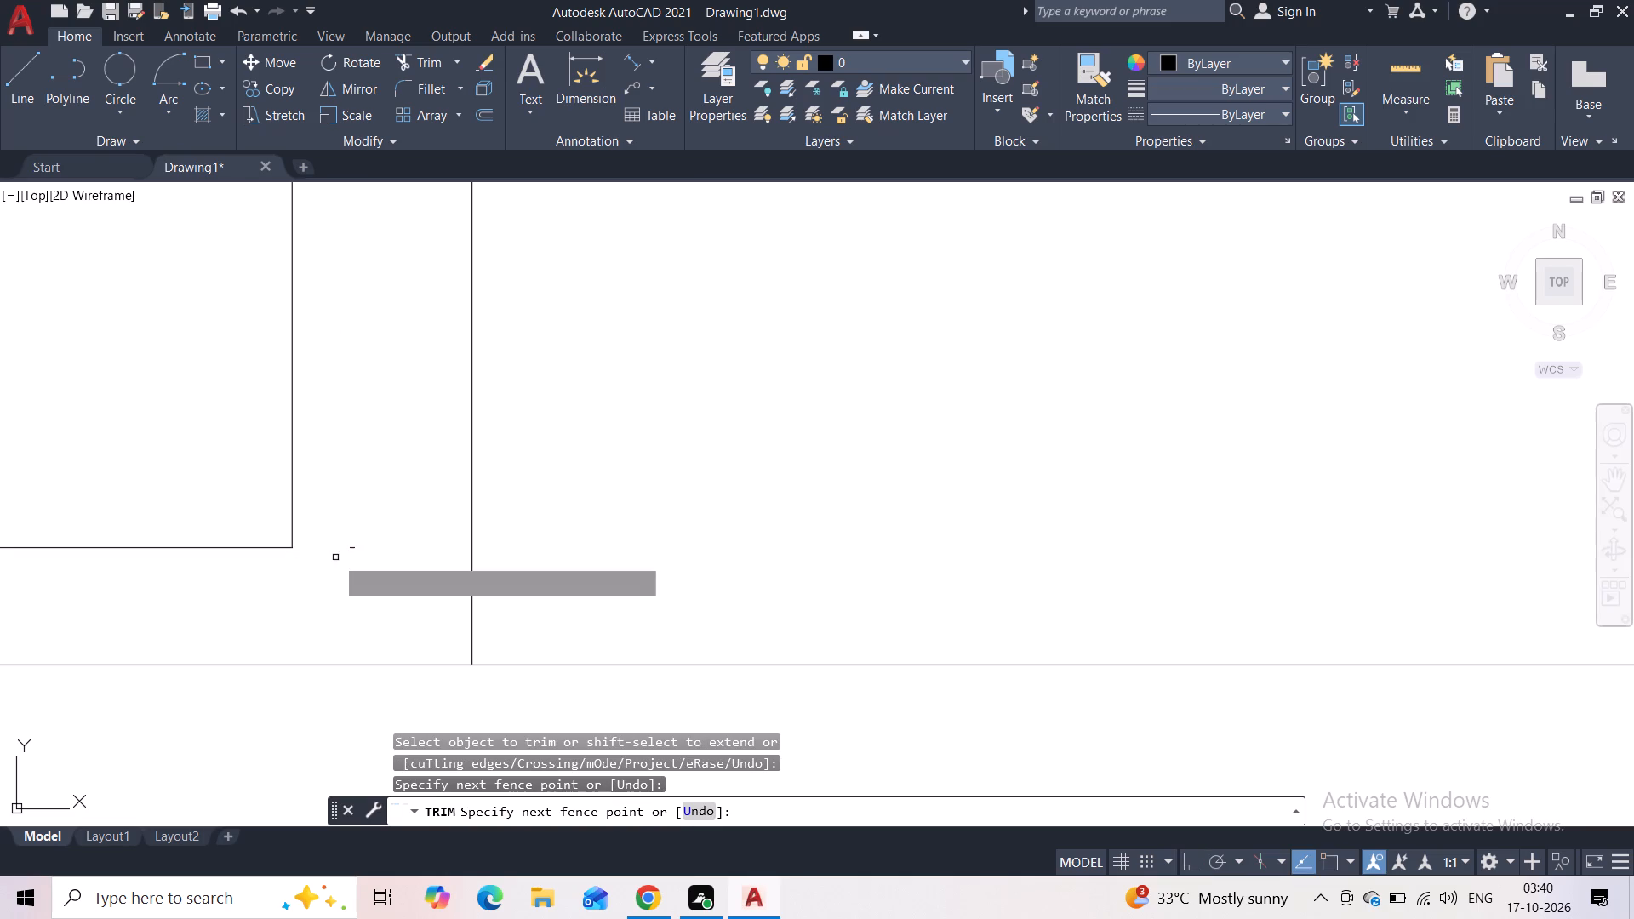
{"action": "scroll", "coordinate": [364, 473], "scroll_direction": "down", "scroll_amount": 3}
{"action": "scroll", "coordinate": [367, 495], "scroll_direction": "up", "scroll_amount": 6}
{"action": "left_click_drag", "start_coordinate": [235, 409], "coordinate": [225, 499]}
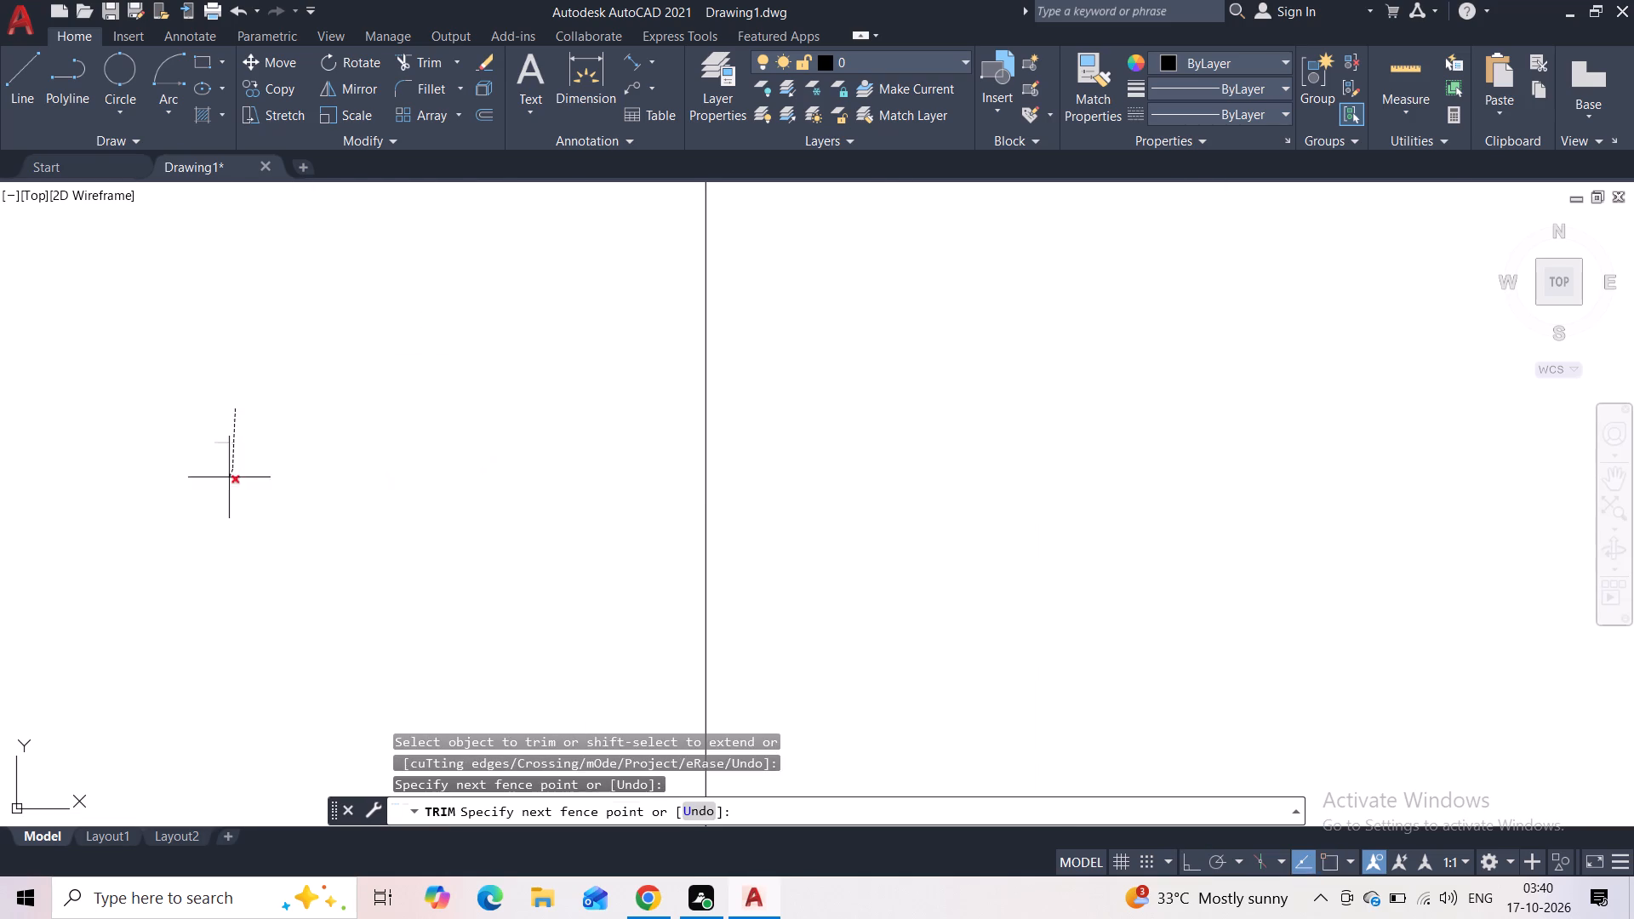
{"action": "left_click_drag", "start_coordinate": [225, 499], "coordinate": [221, 511]}
{"action": "scroll", "coordinate": [278, 425], "scroll_direction": "down", "scroll_amount": 6}
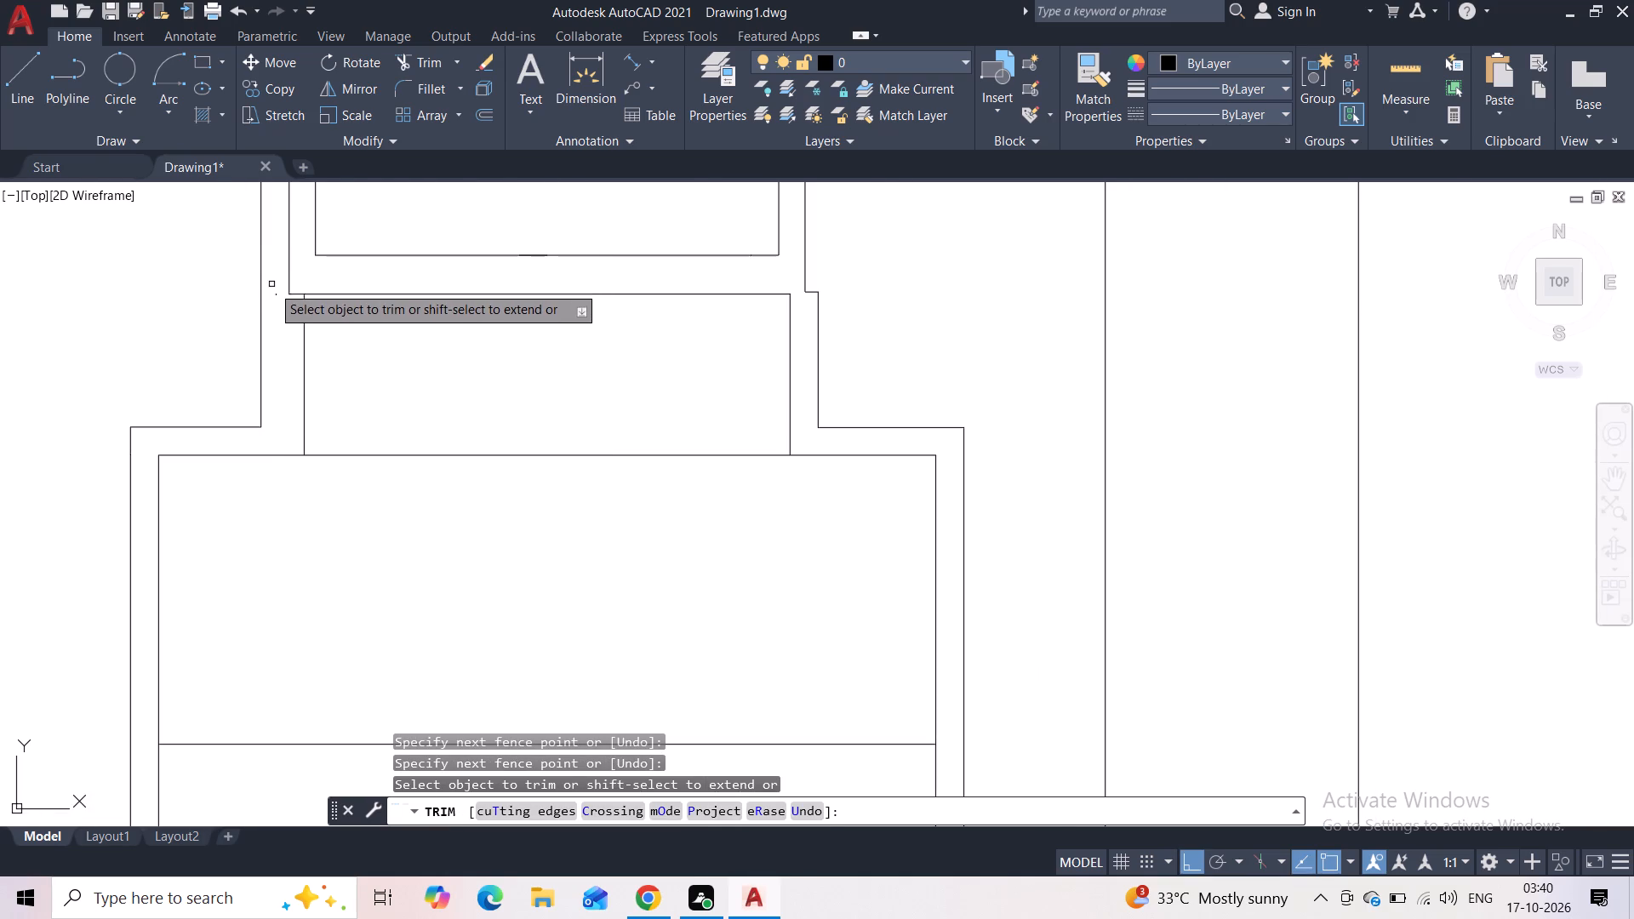
{"action": "scroll", "coordinate": [271, 285], "scroll_direction": "up", "scroll_amount": 6}
{"action": "left_click_drag", "start_coordinate": [269, 334], "coordinate": [219, 341]}
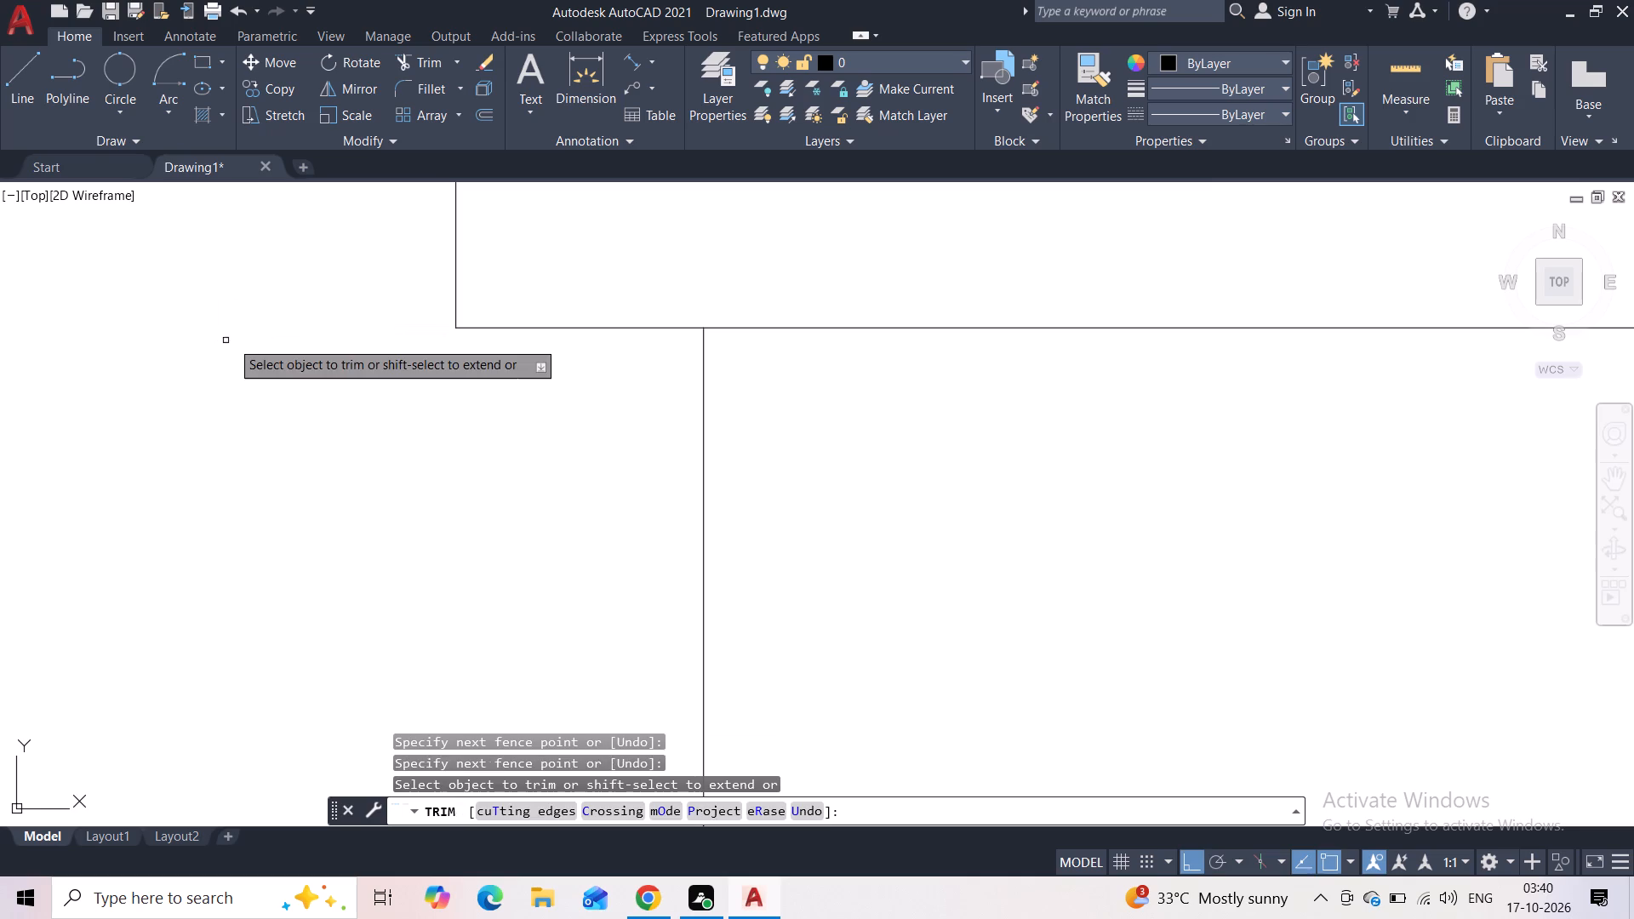
{"action": "scroll", "coordinate": [249, 351], "scroll_direction": "down", "scroll_amount": 6}
{"action": "key", "text": "Escape"}
Offset the two lowest angled segments on the left of the dome's outer arch 3" outward.
{"action": "scroll", "coordinate": [254, 391], "scroll_direction": "down", "scroll_amount": 3}
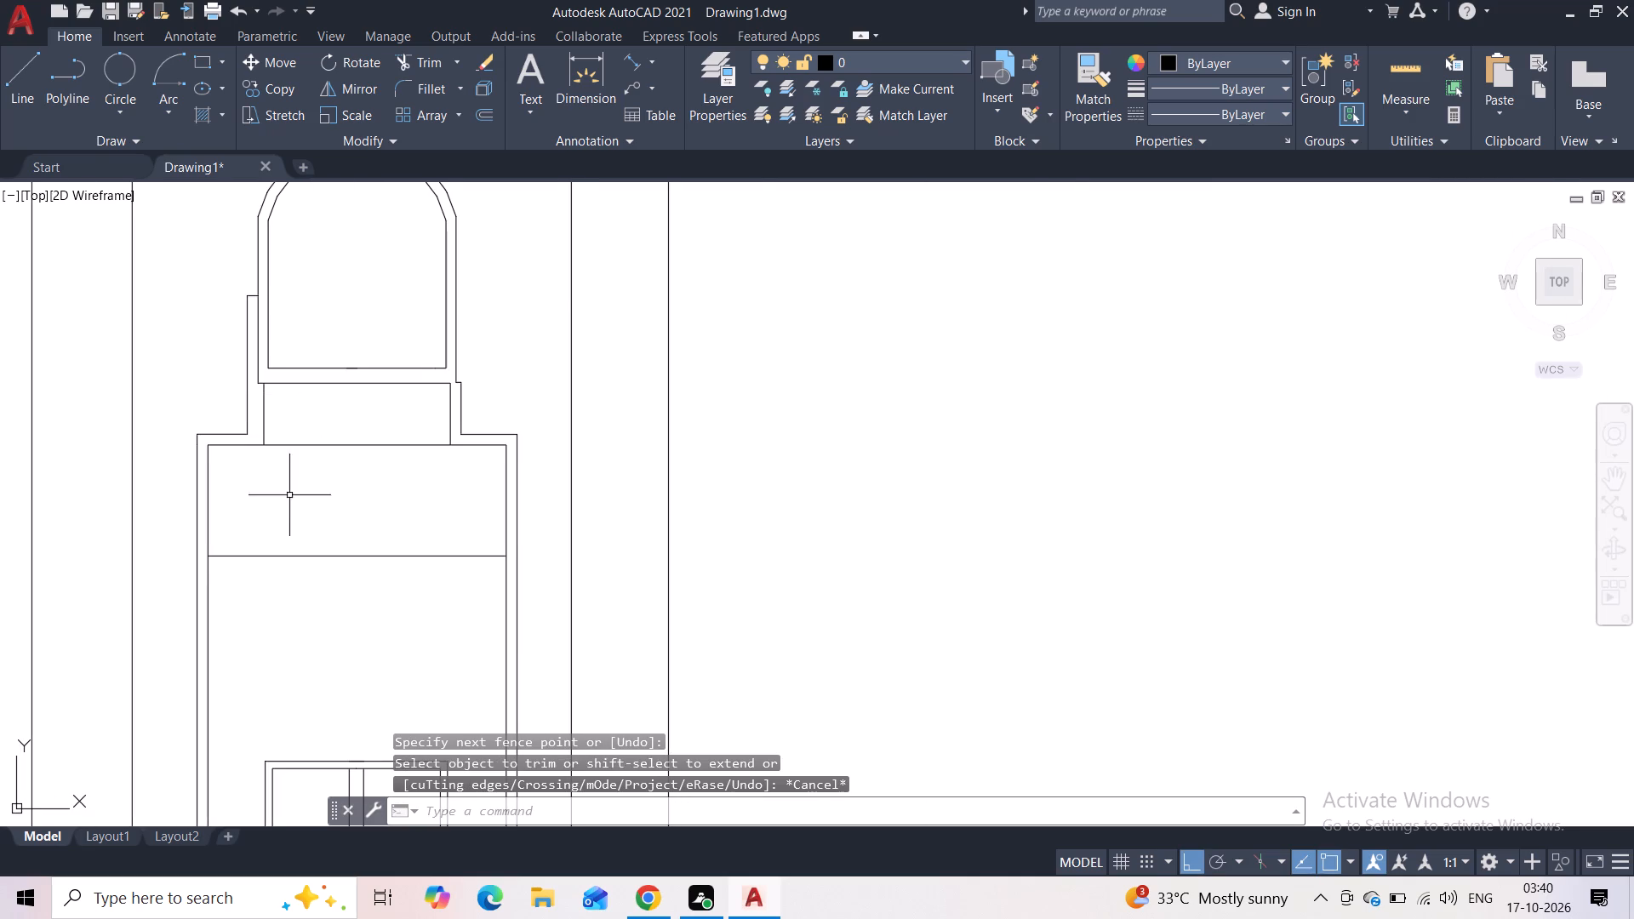
{"action": "middle_click_drag", "start_coordinate": [310, 427], "coordinate": [301, 542]}
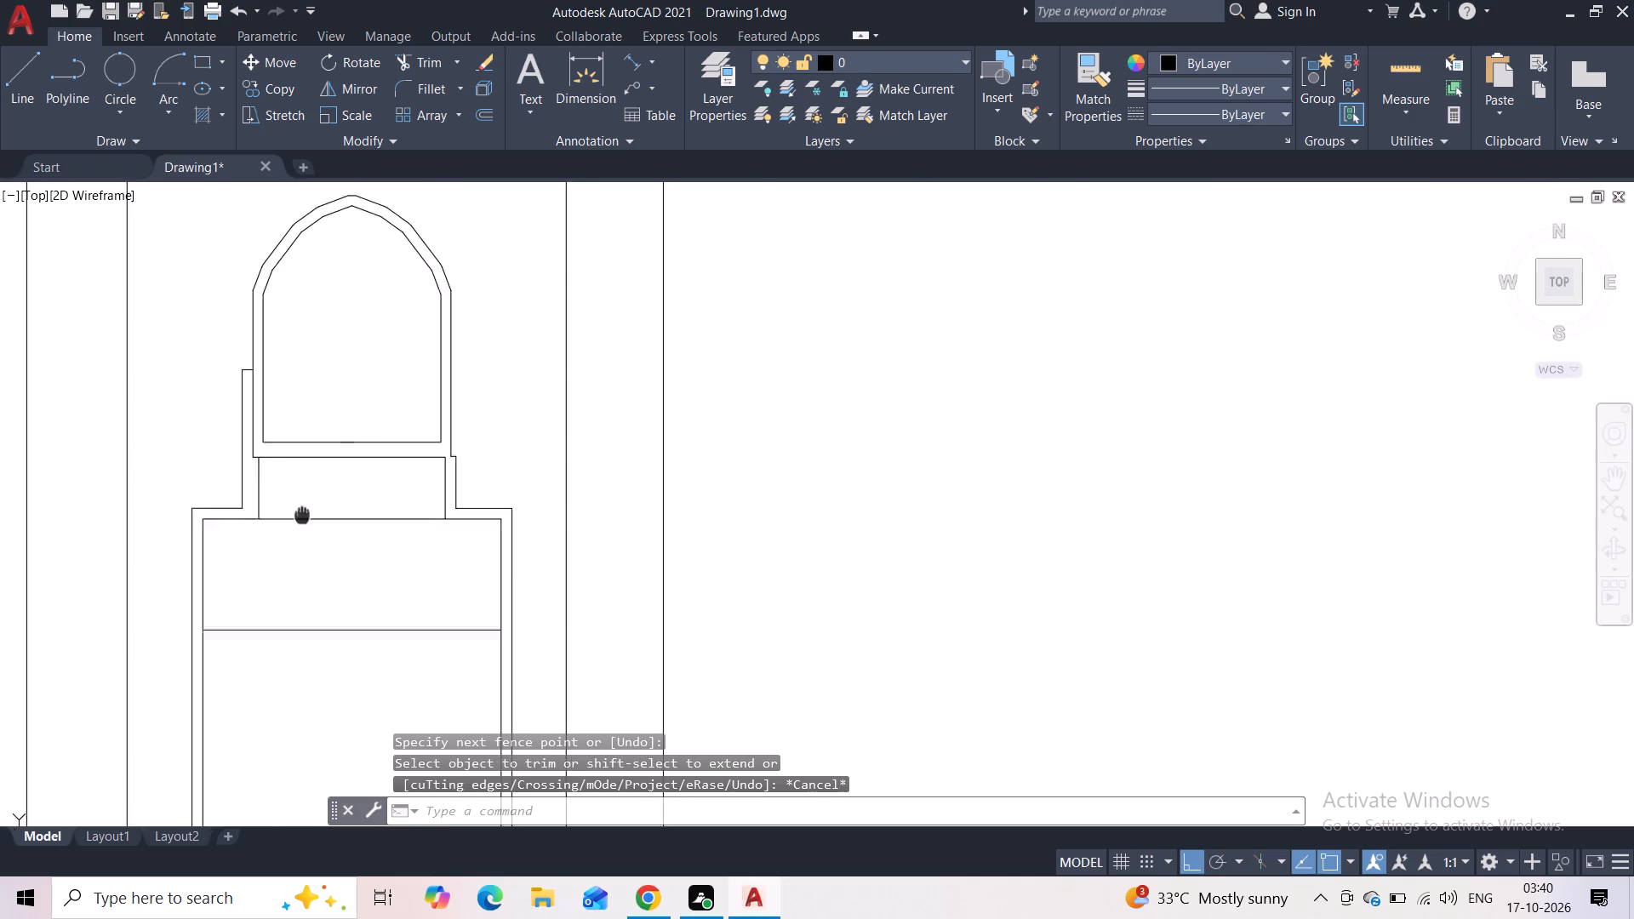
{"action": "middle_click_drag", "start_coordinate": [301, 542], "coordinate": [286, 610]}
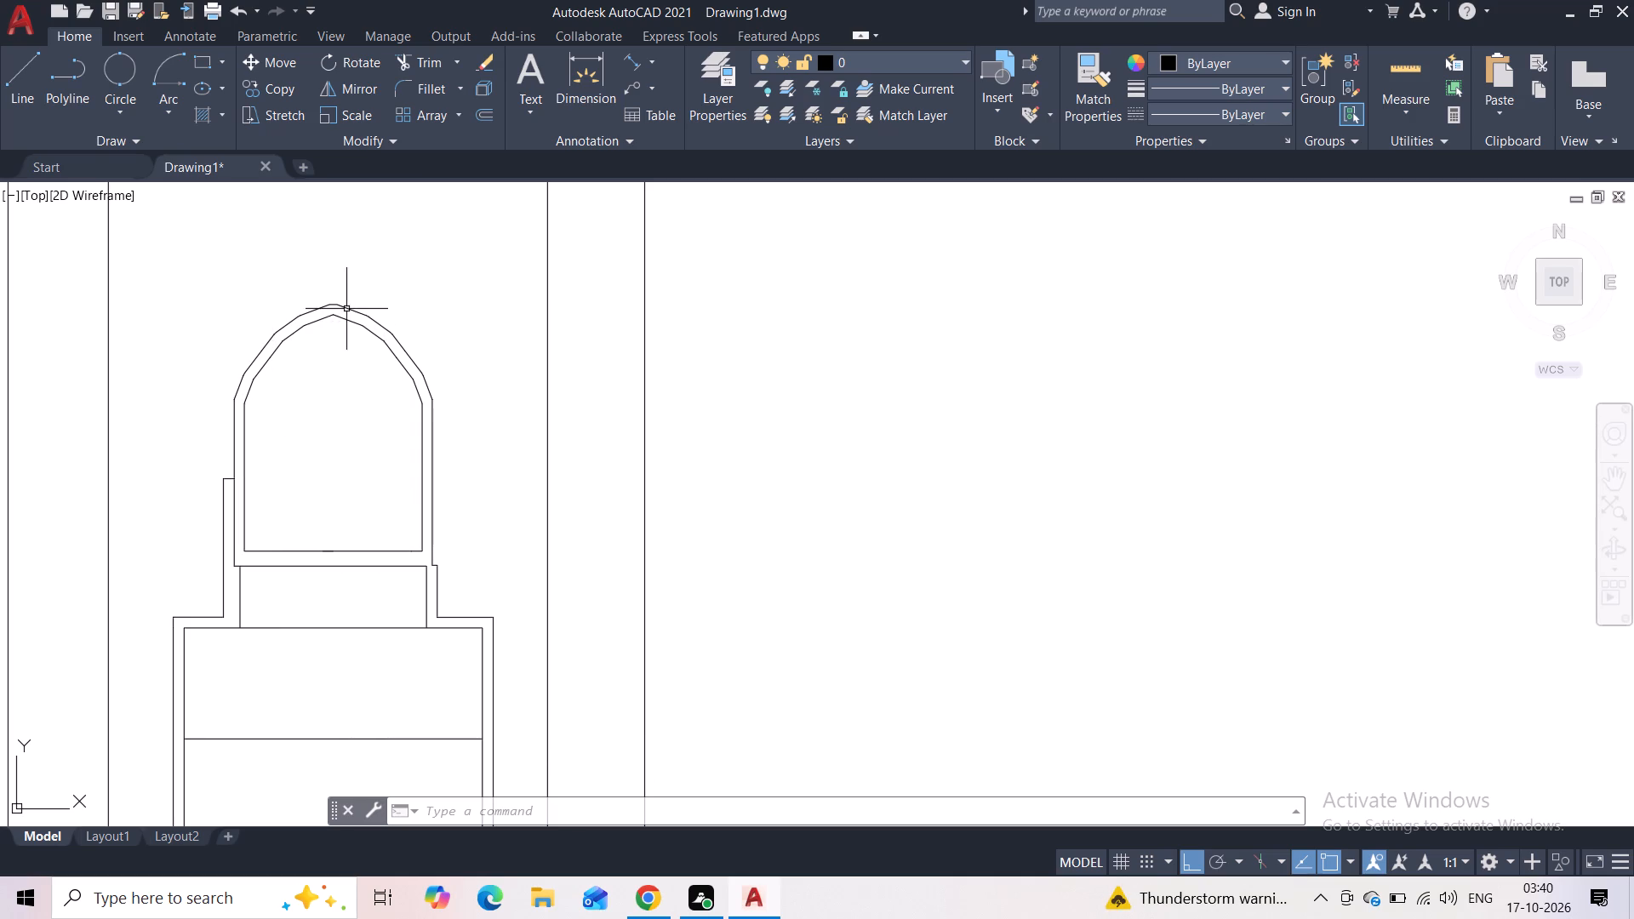
{"action": "left_click", "coordinate": [254, 355]}
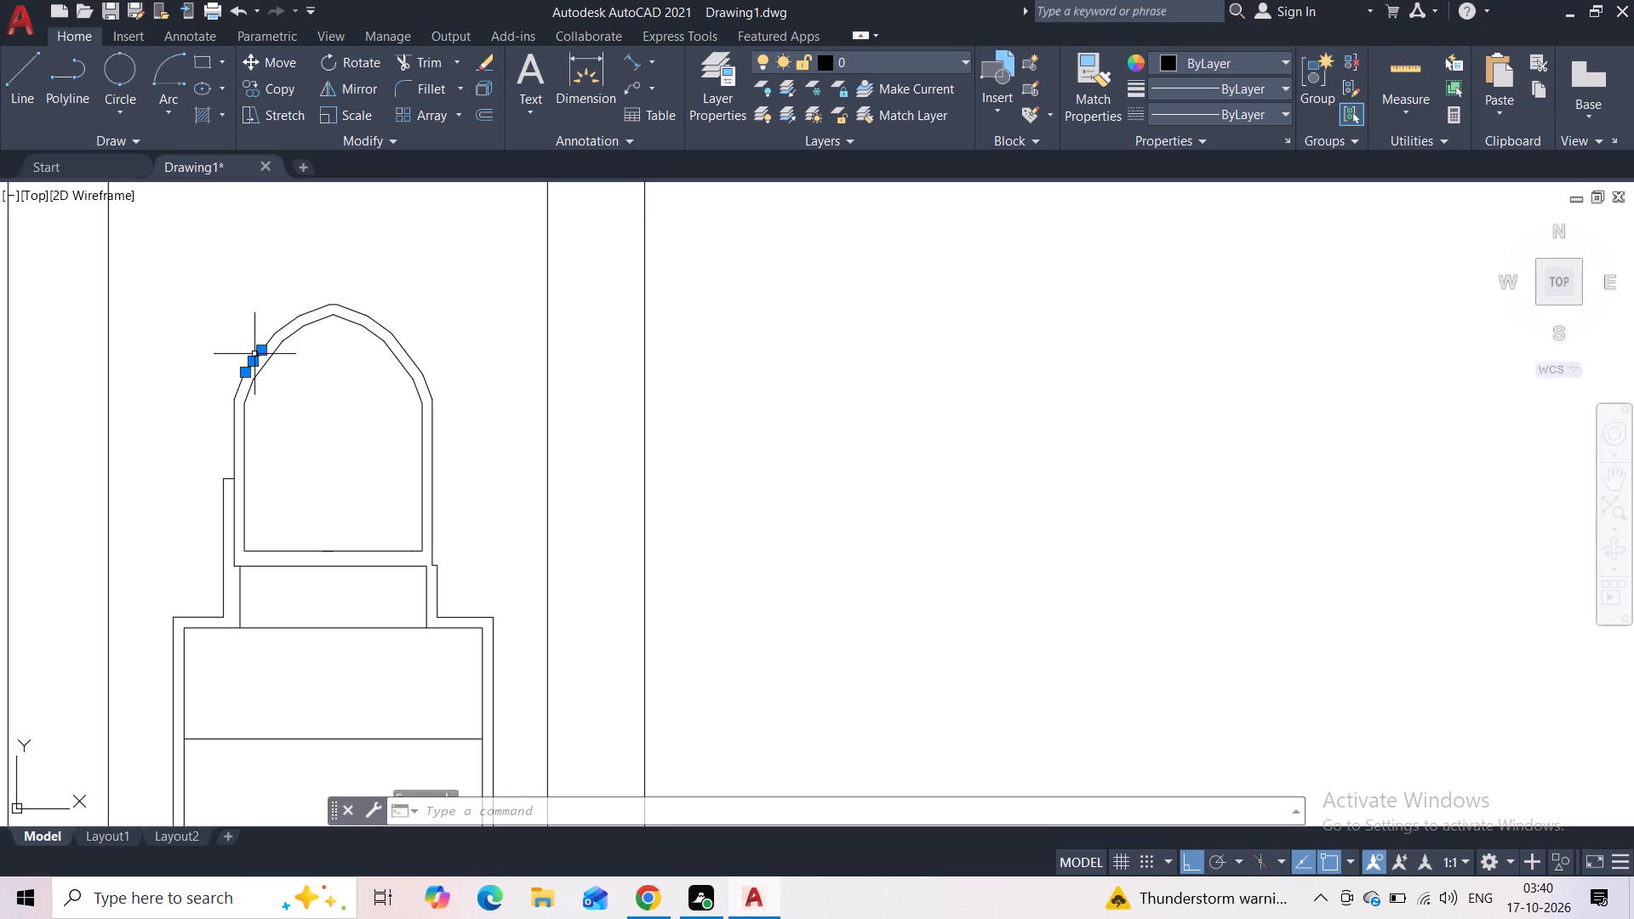
{"action": "left_click", "coordinate": [491, 115]}
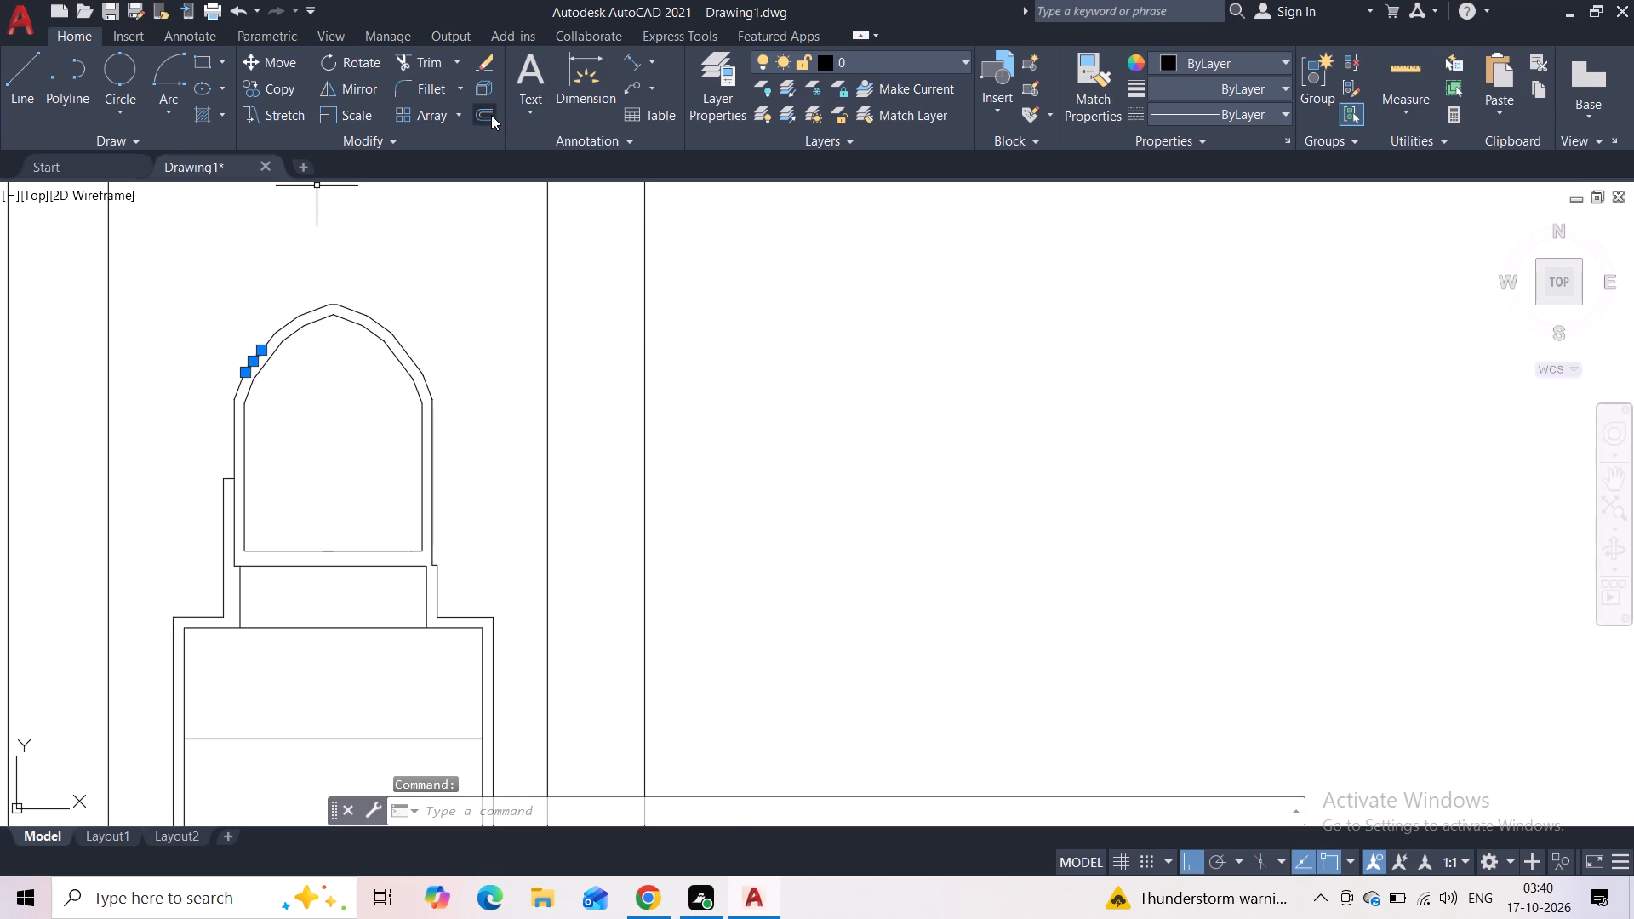
{"action": "key", "text": "3"}
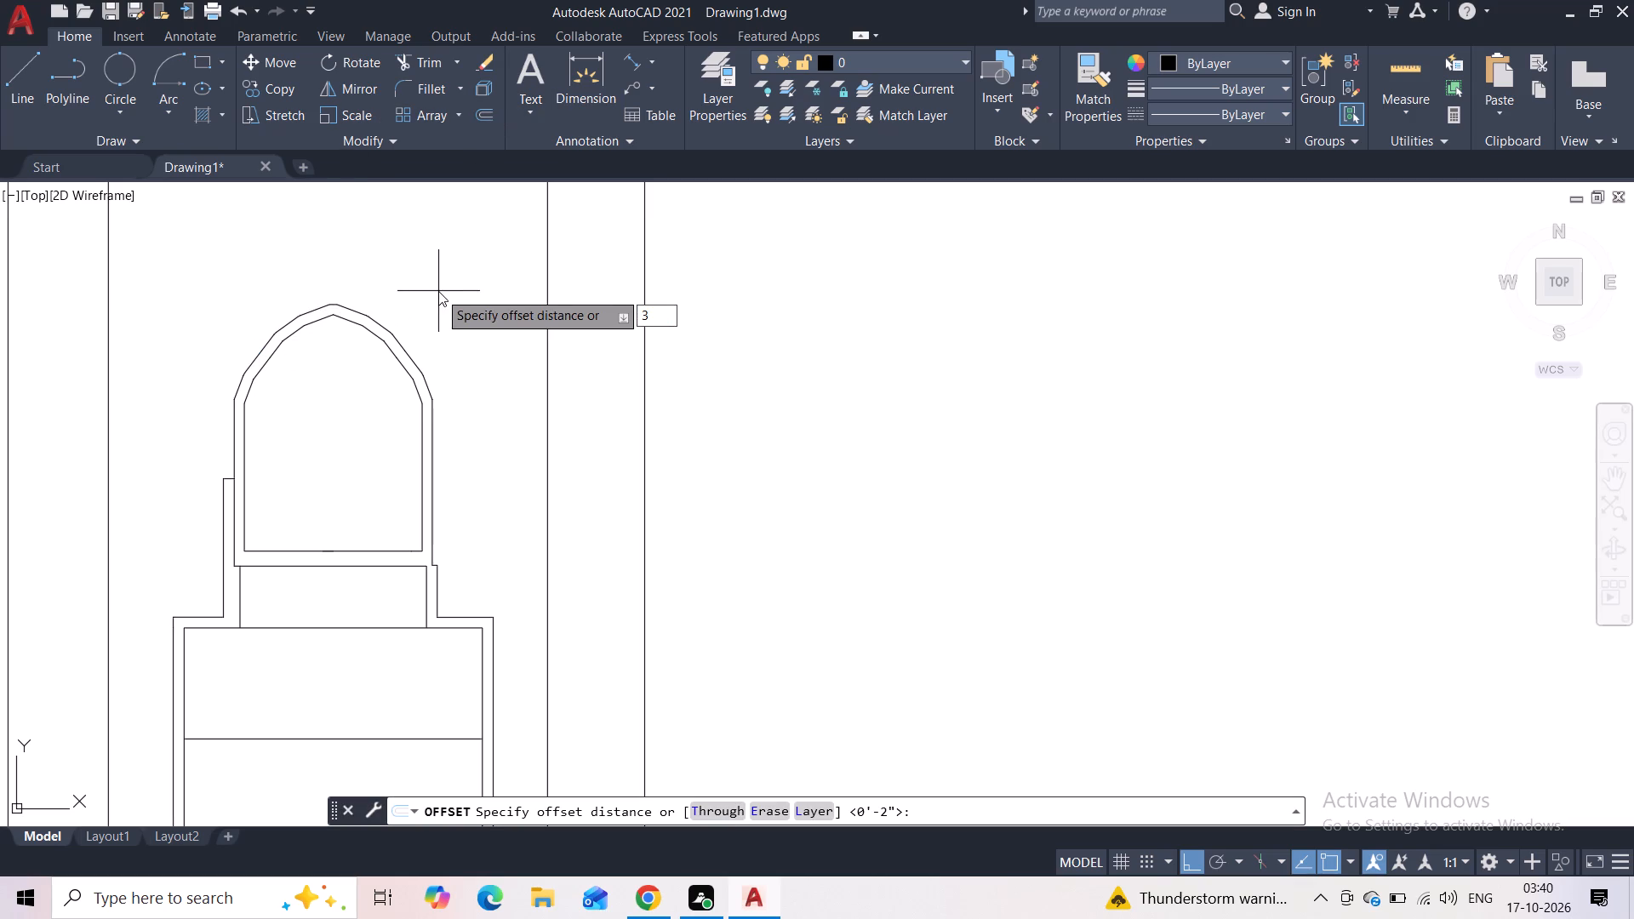
{"action": "key", "text": "shift+quotedbl"}
{"action": "key", "text": "Return"}
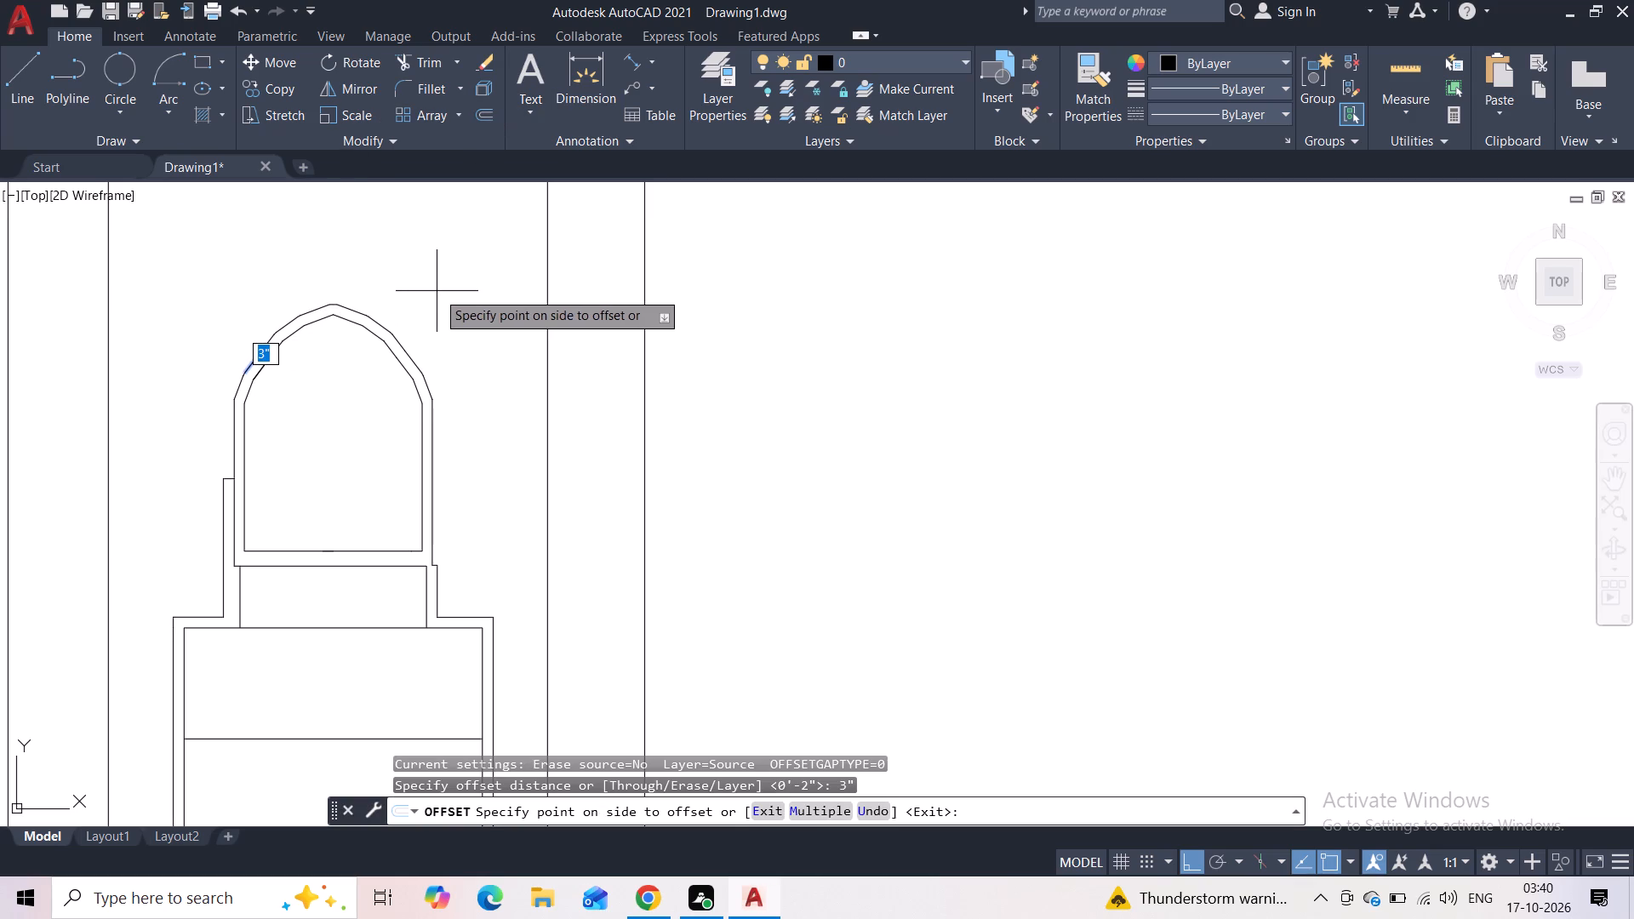
{"action": "left_click", "coordinate": [200, 271]}
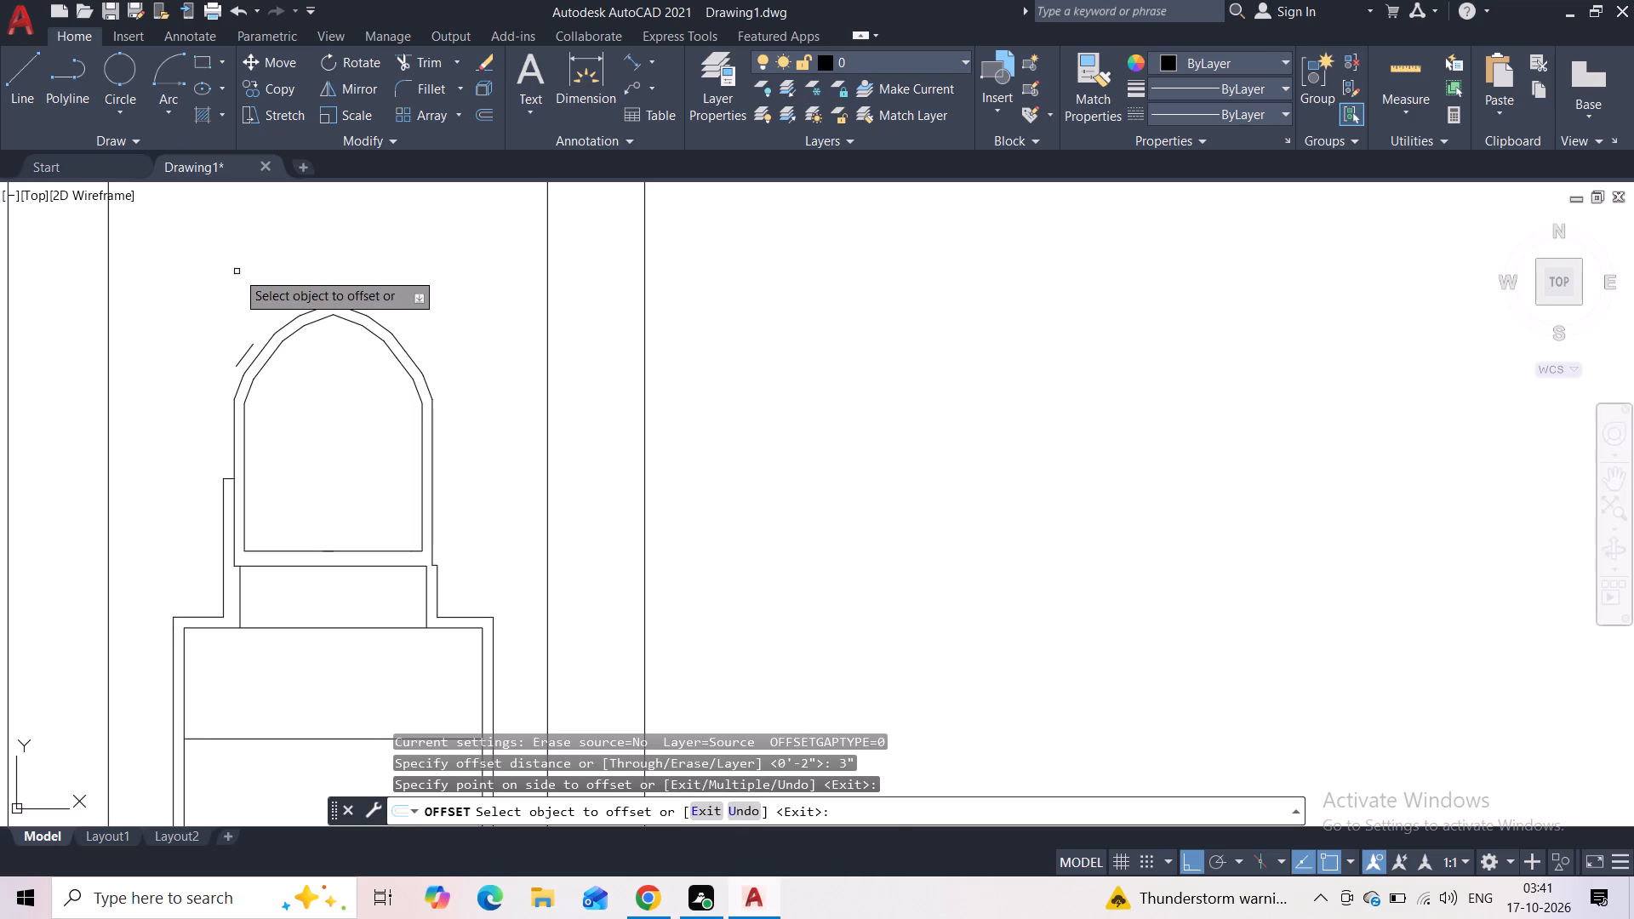
{"action": "left_click", "coordinate": [241, 384]}
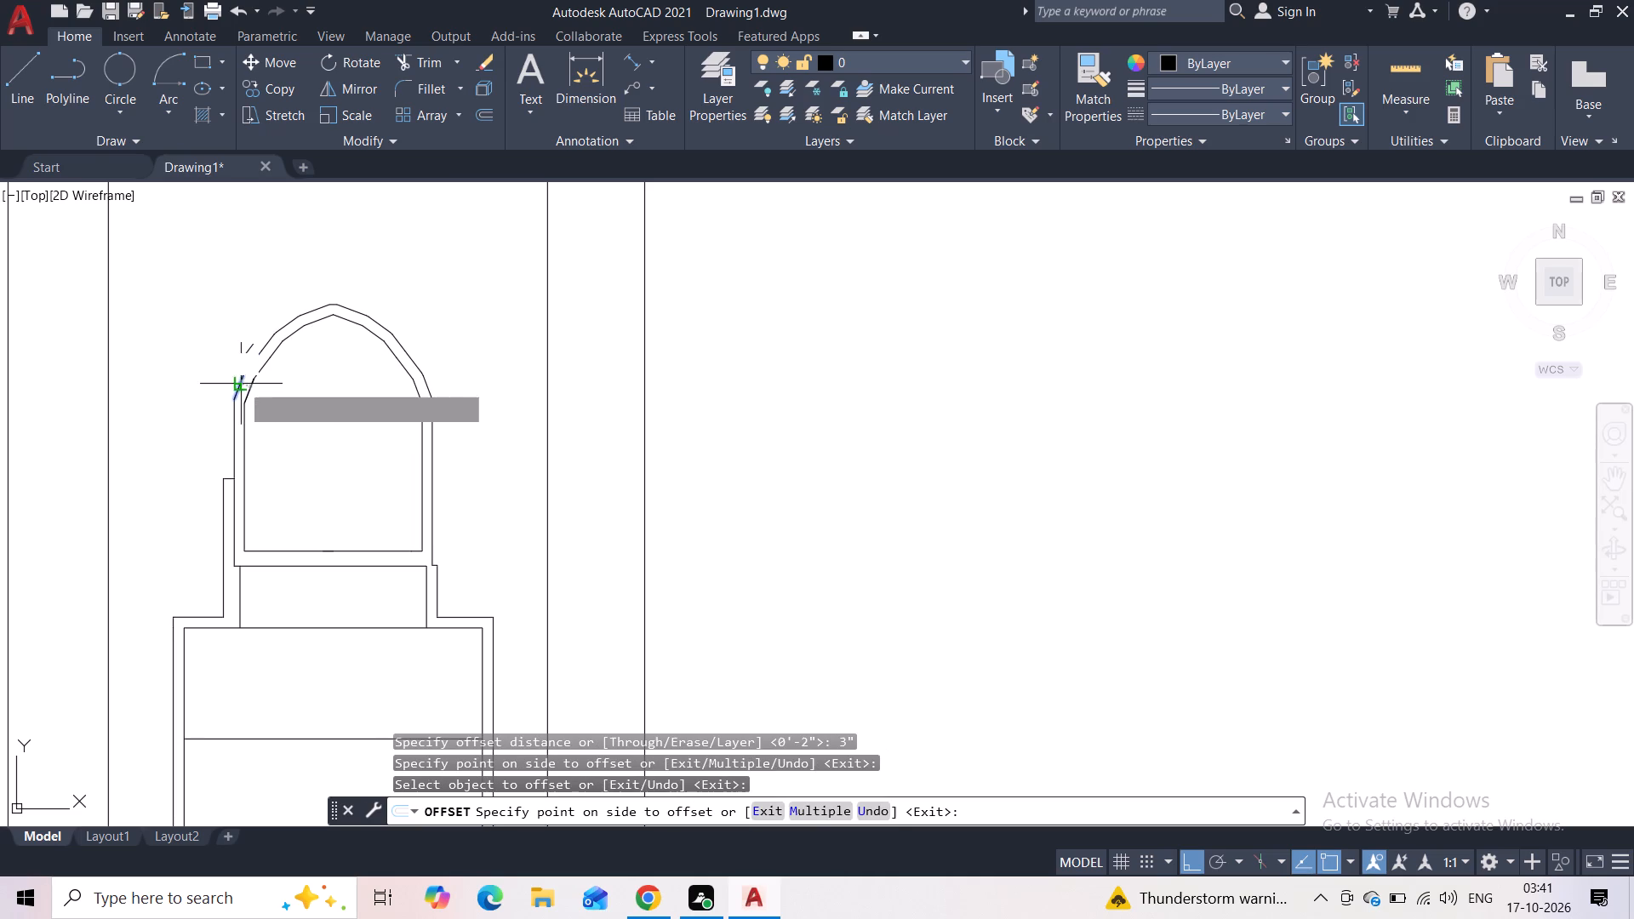
{"action": "left_click", "coordinate": [210, 380]}
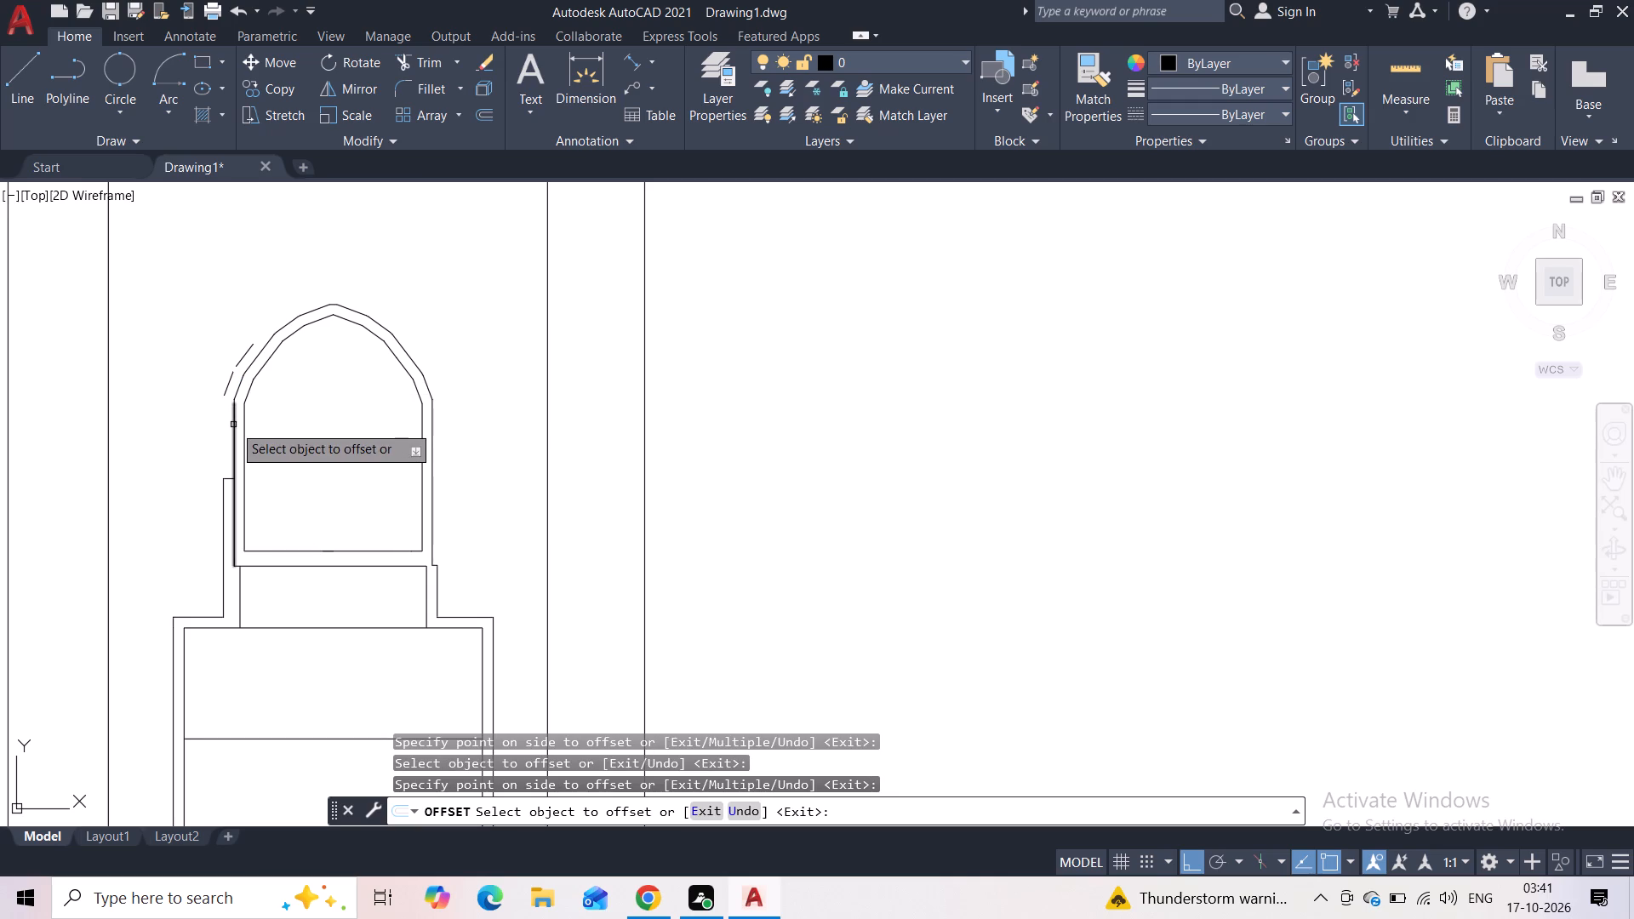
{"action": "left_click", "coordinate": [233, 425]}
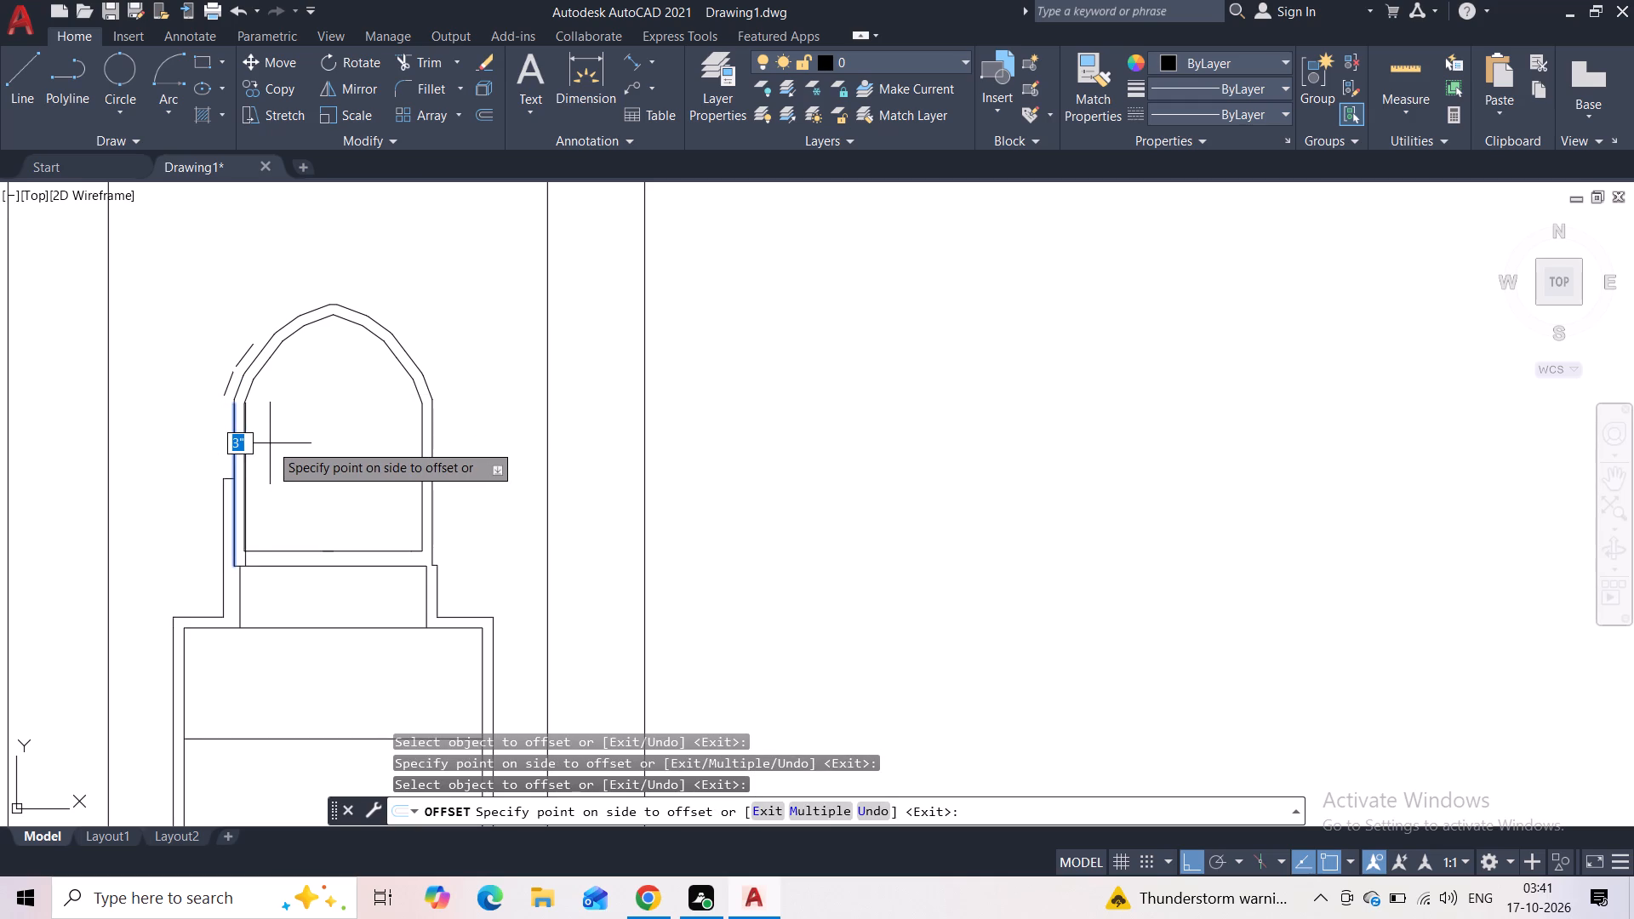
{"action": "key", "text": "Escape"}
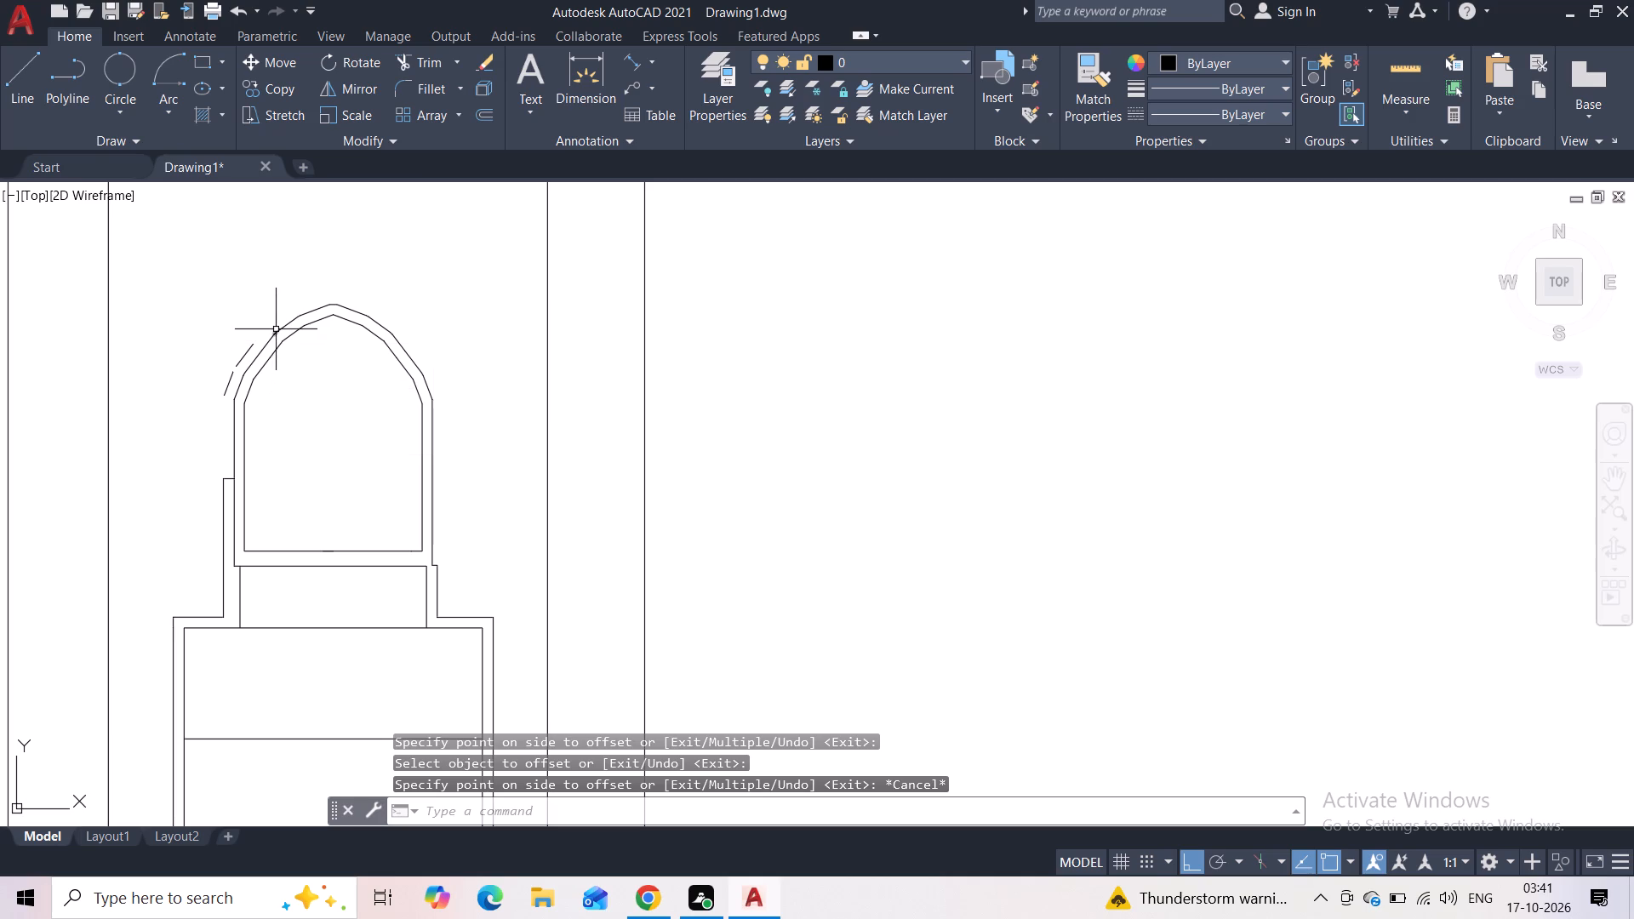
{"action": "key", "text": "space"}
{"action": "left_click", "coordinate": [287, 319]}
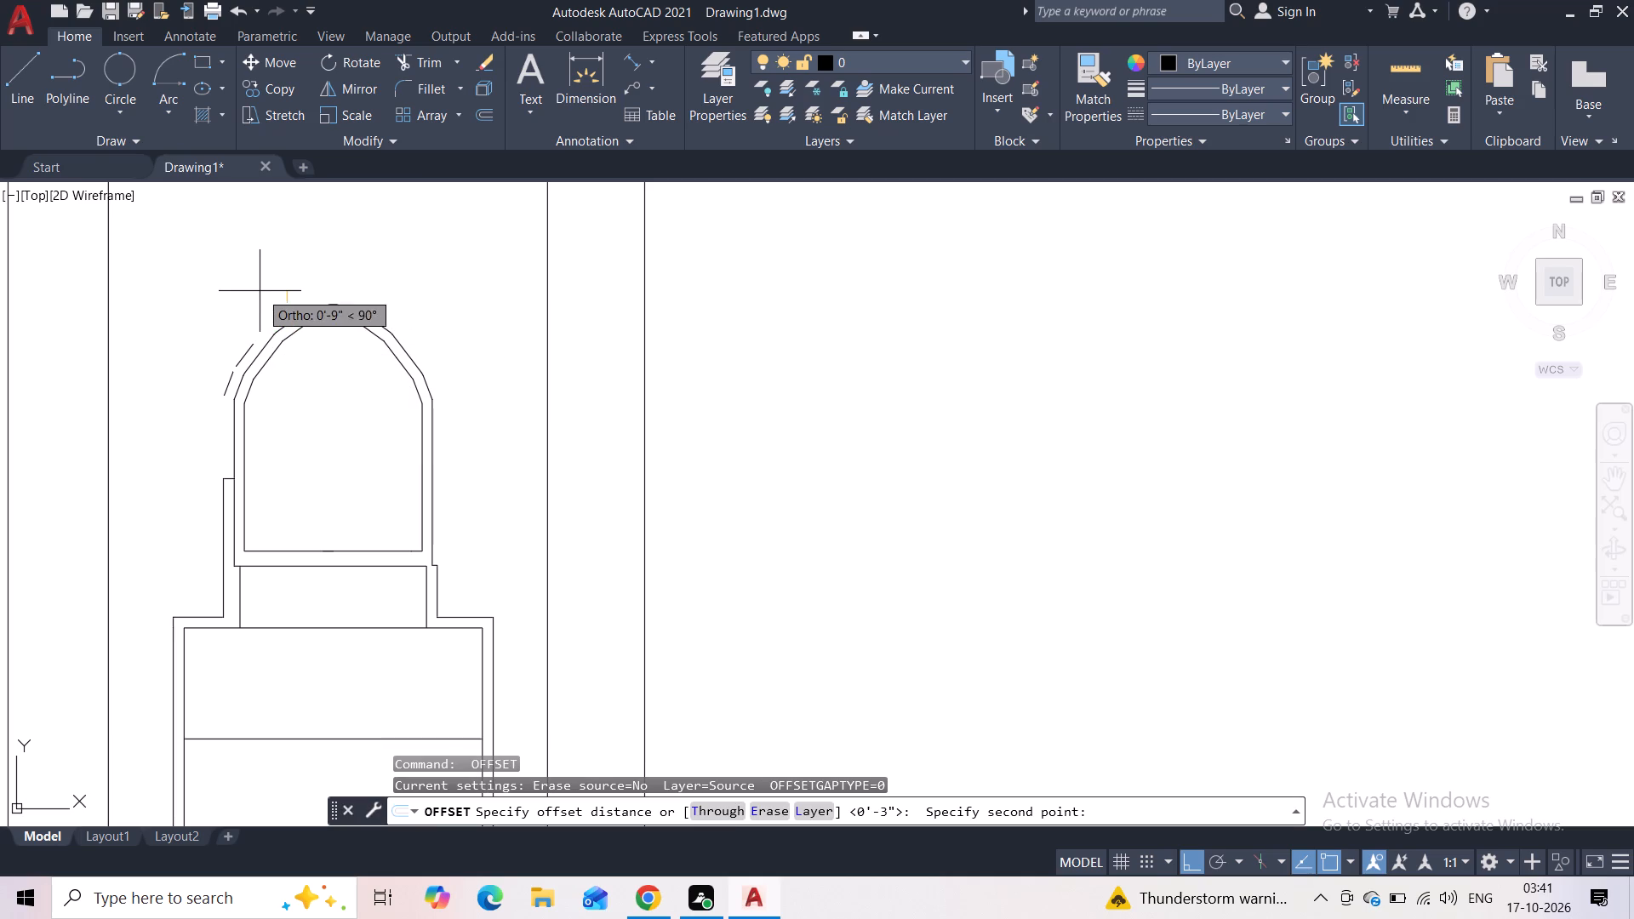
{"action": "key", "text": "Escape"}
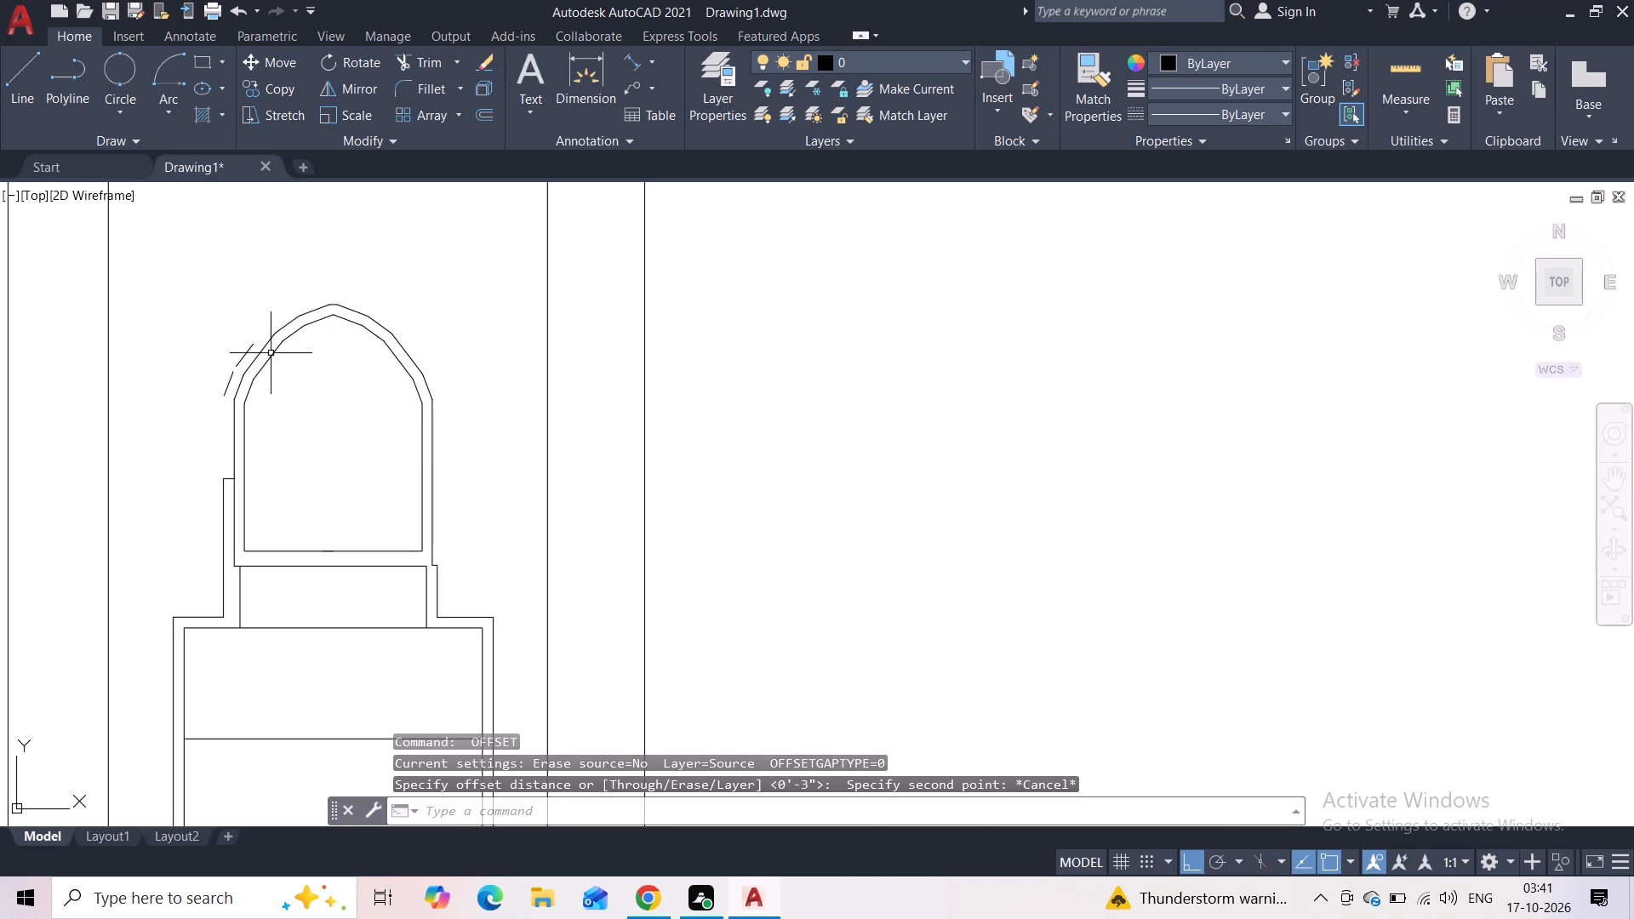
Draw a vertical line from the 3" line's outer end up to the lower end of the lowest offset arch segment.
{"action": "scroll", "coordinate": [266, 357], "scroll_direction": "up", "scroll_amount": 3}
{"action": "scroll", "coordinate": [214, 408], "scroll_direction": "down", "scroll_amount": 3}
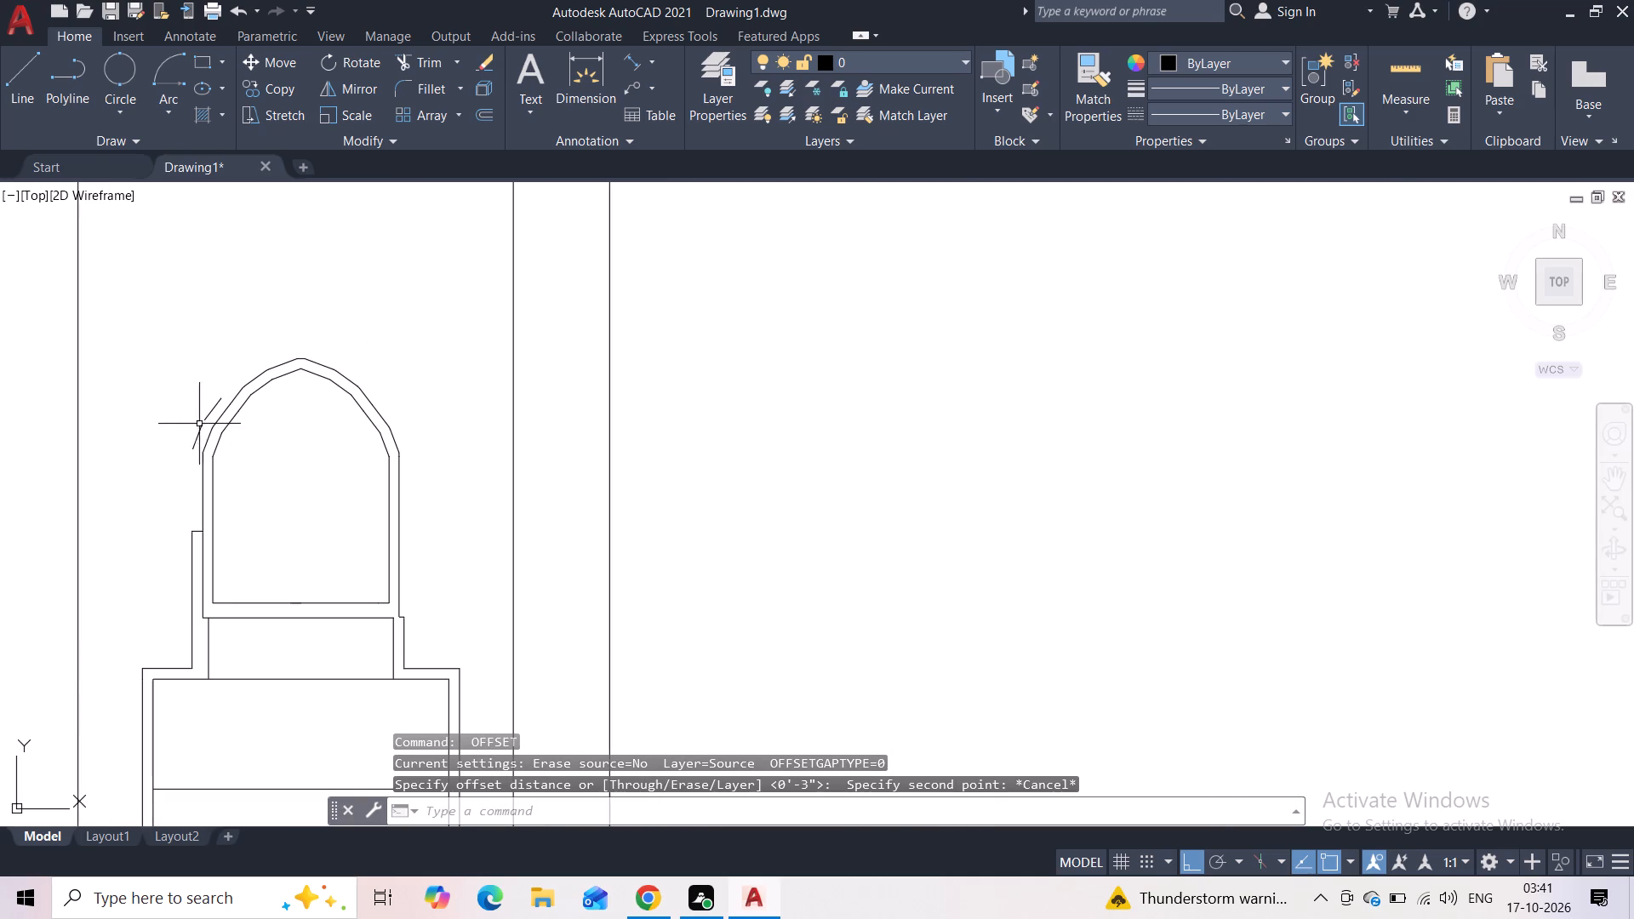
{"action": "left_click", "coordinate": [22, 94]}
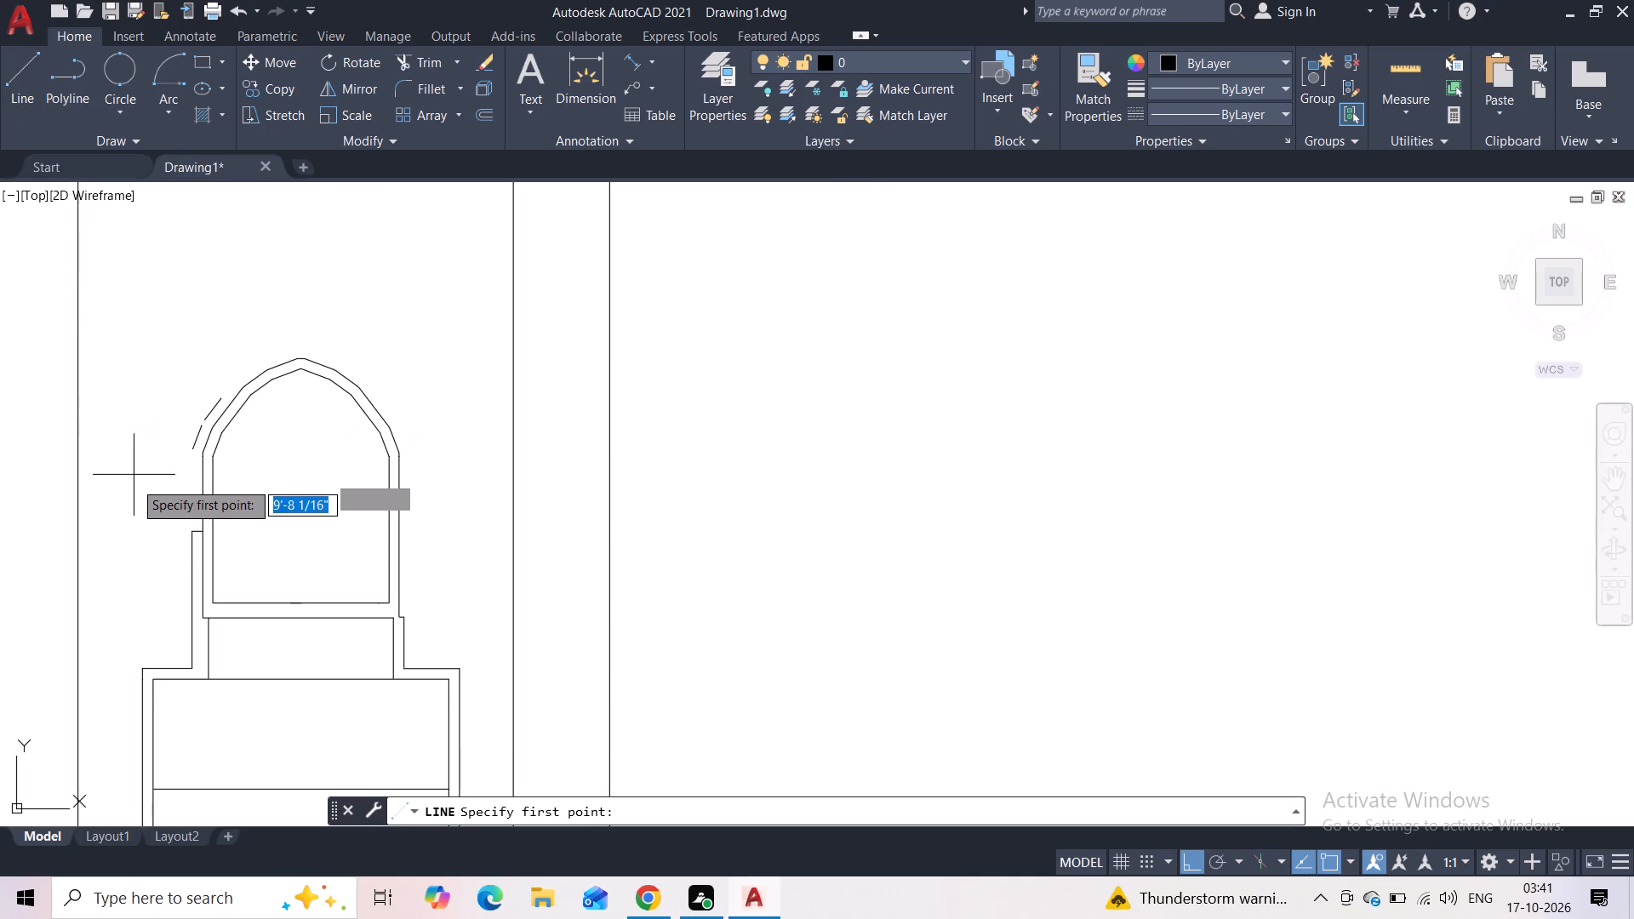
{"action": "left_click", "coordinate": [191, 528]}
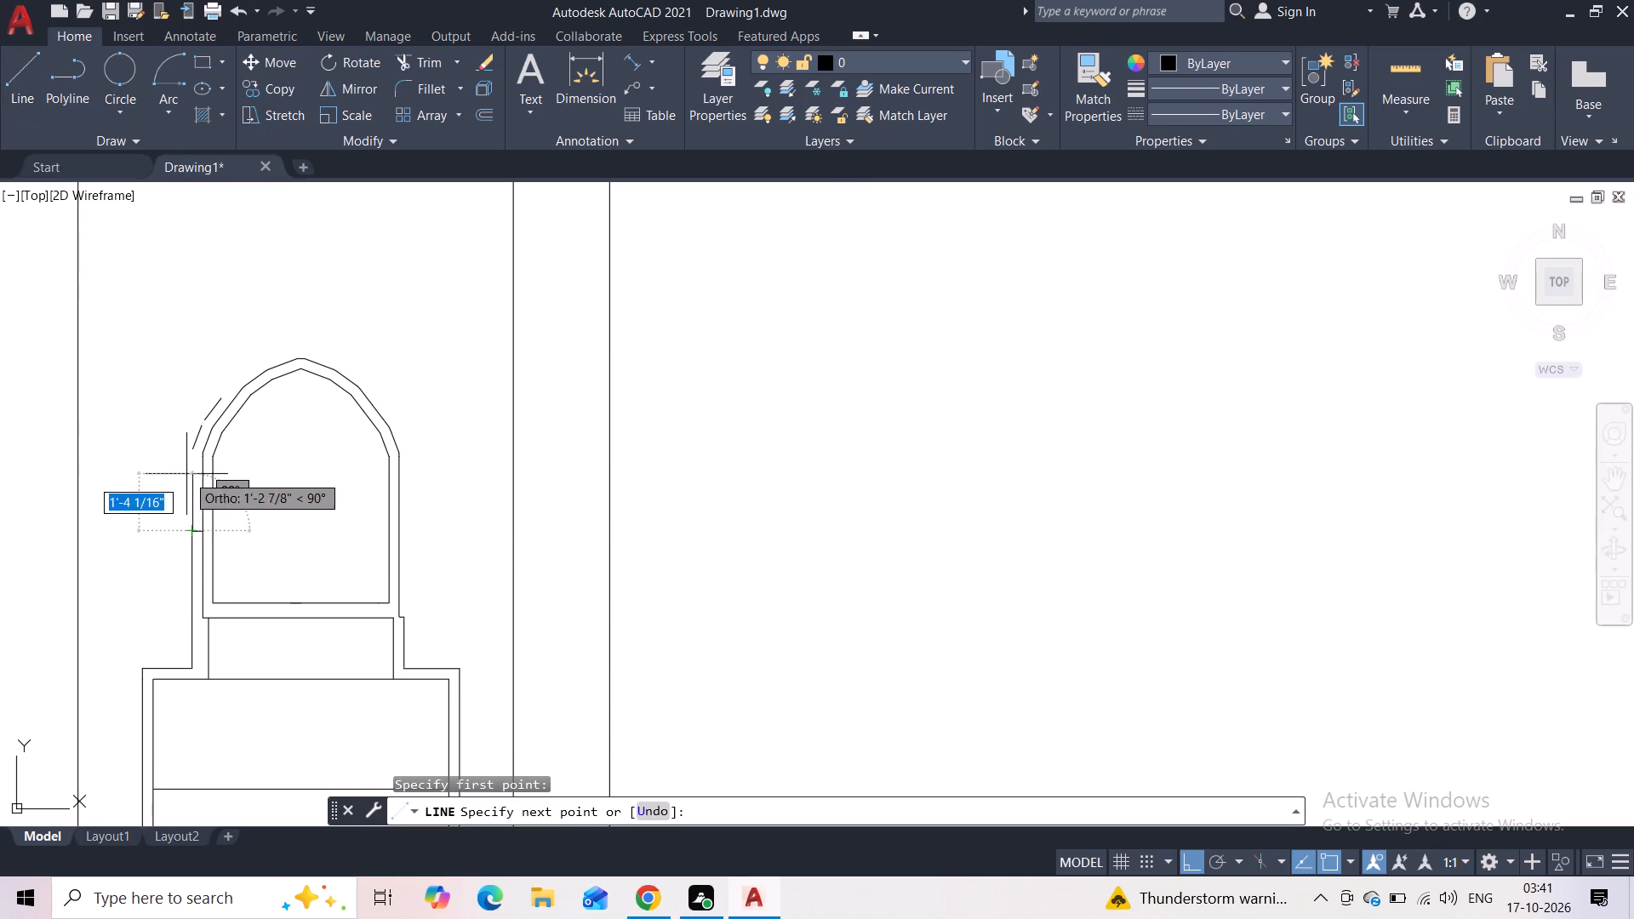
{"action": "left_click", "coordinate": [187, 452]}
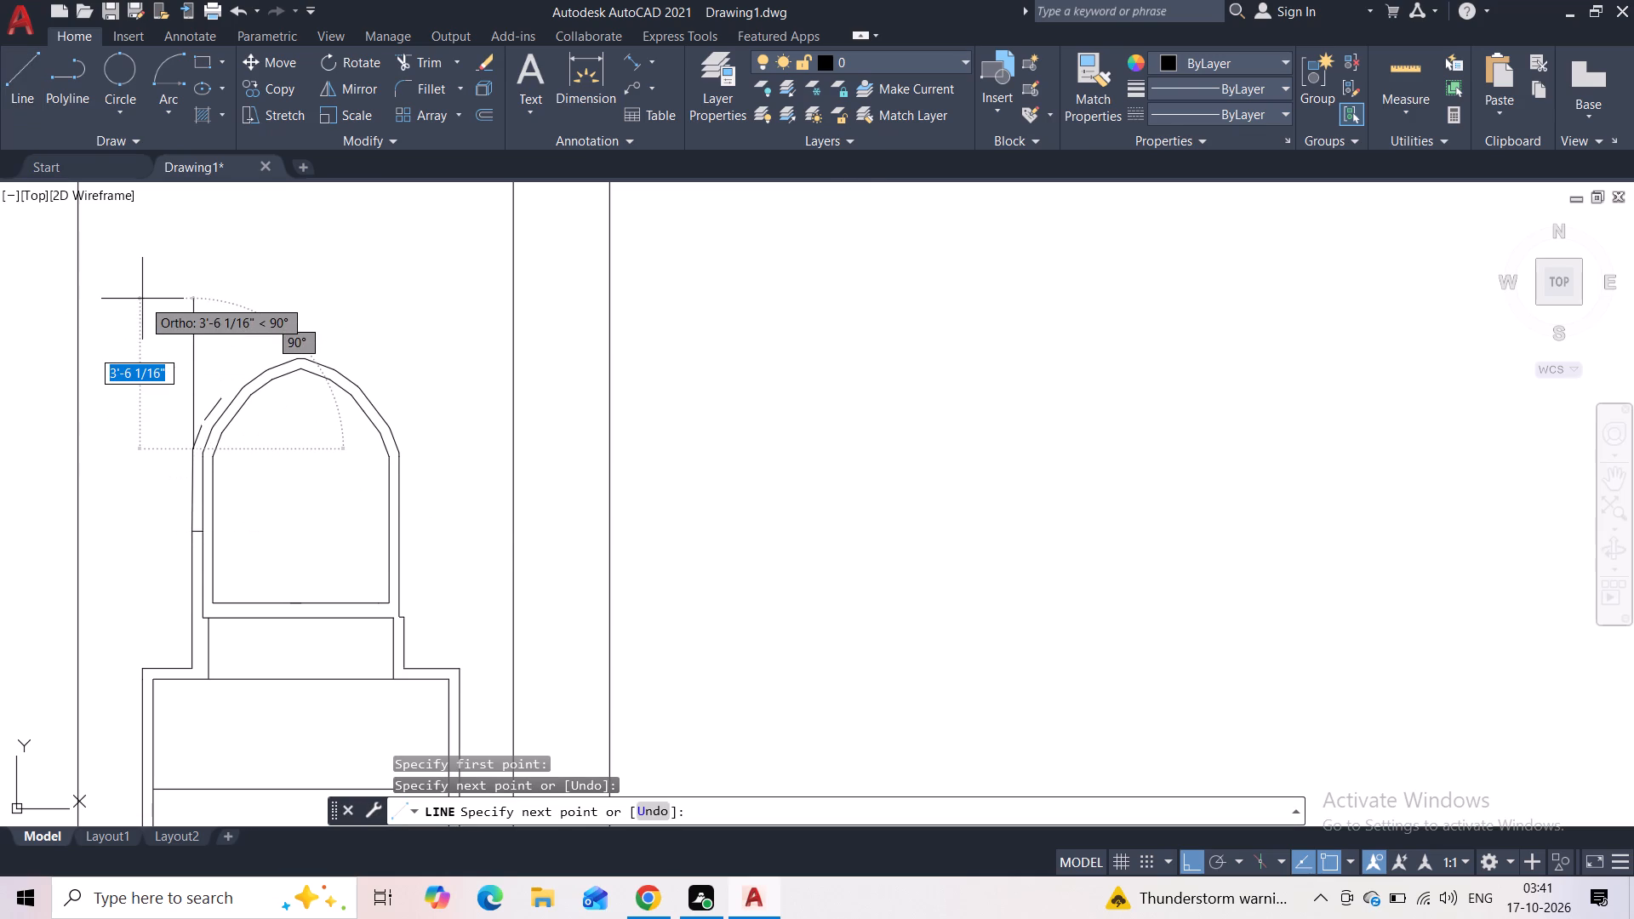
{"action": "key", "text": "Escape"}
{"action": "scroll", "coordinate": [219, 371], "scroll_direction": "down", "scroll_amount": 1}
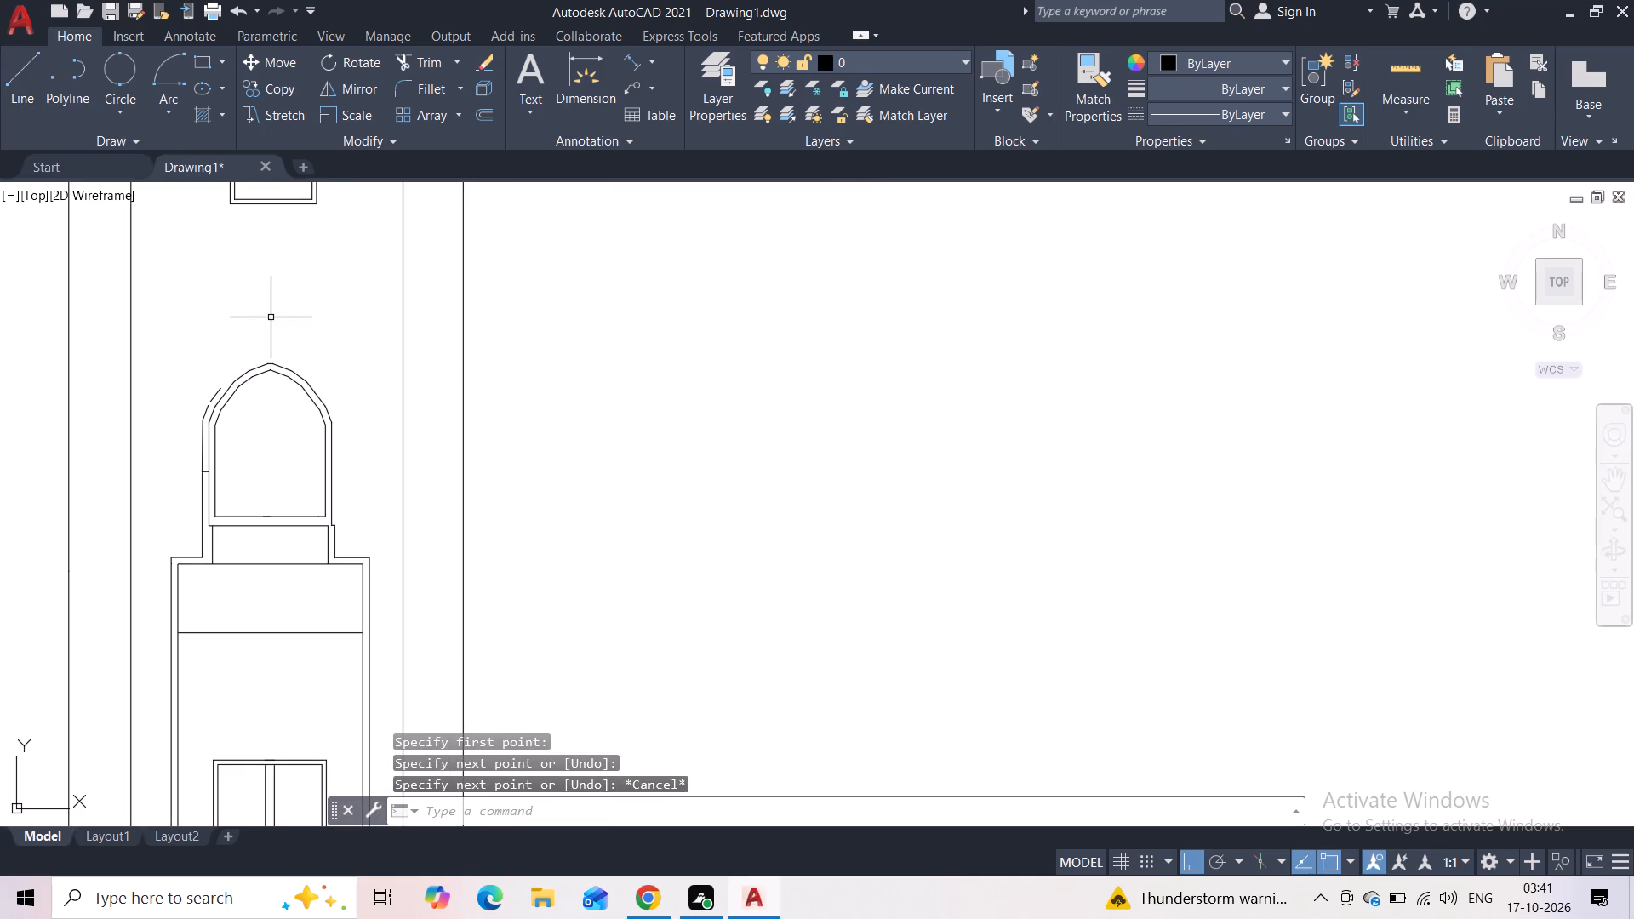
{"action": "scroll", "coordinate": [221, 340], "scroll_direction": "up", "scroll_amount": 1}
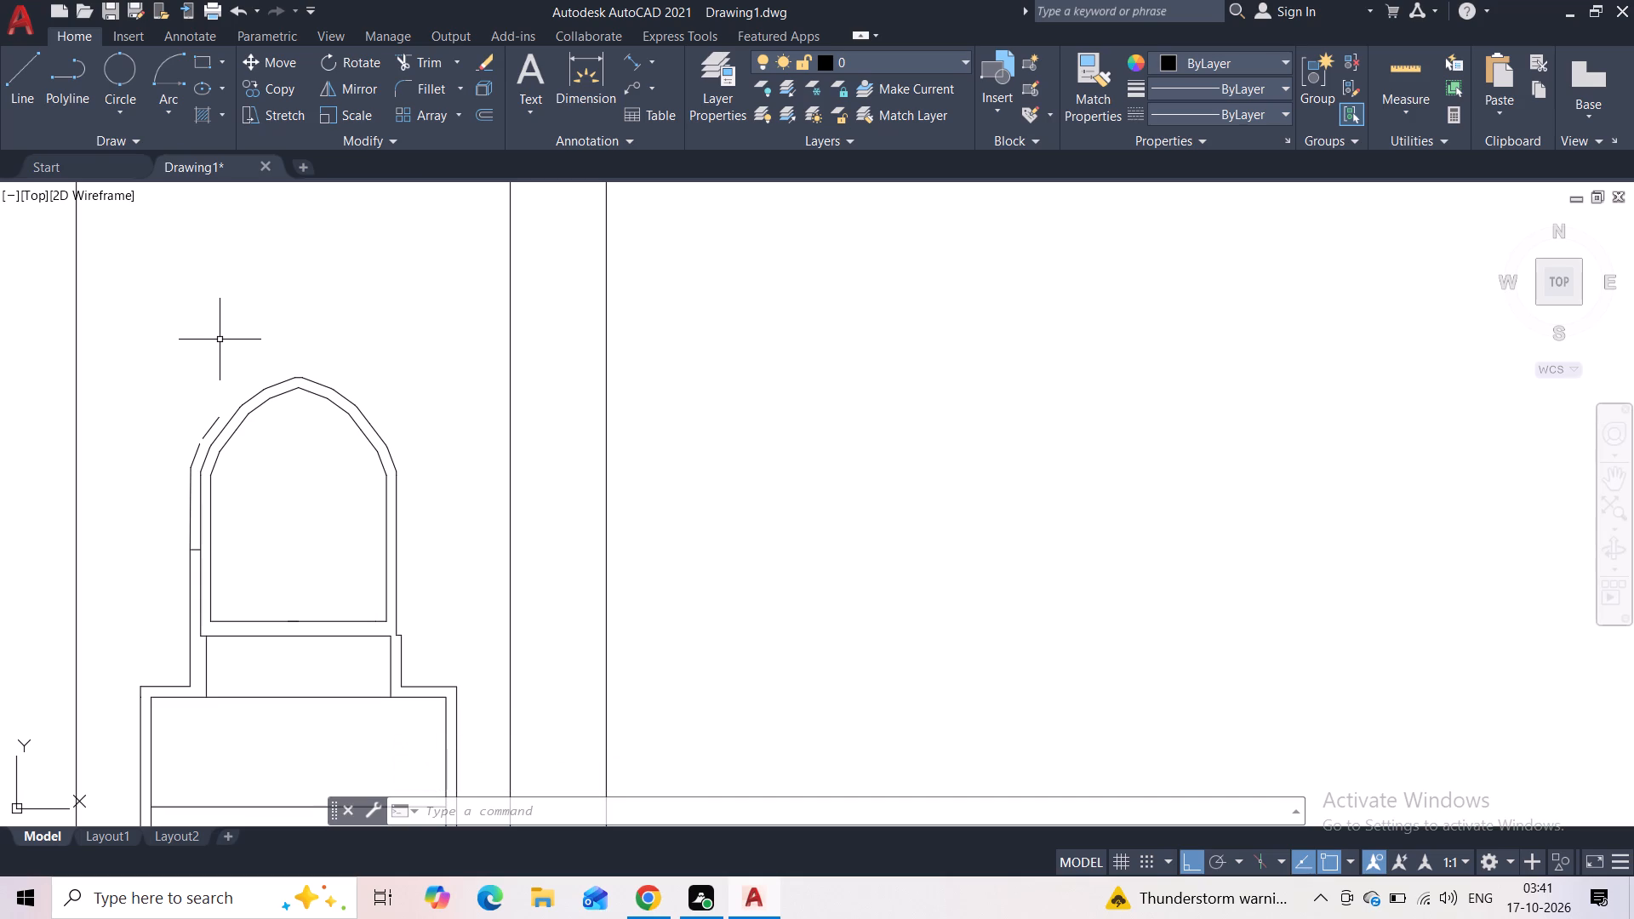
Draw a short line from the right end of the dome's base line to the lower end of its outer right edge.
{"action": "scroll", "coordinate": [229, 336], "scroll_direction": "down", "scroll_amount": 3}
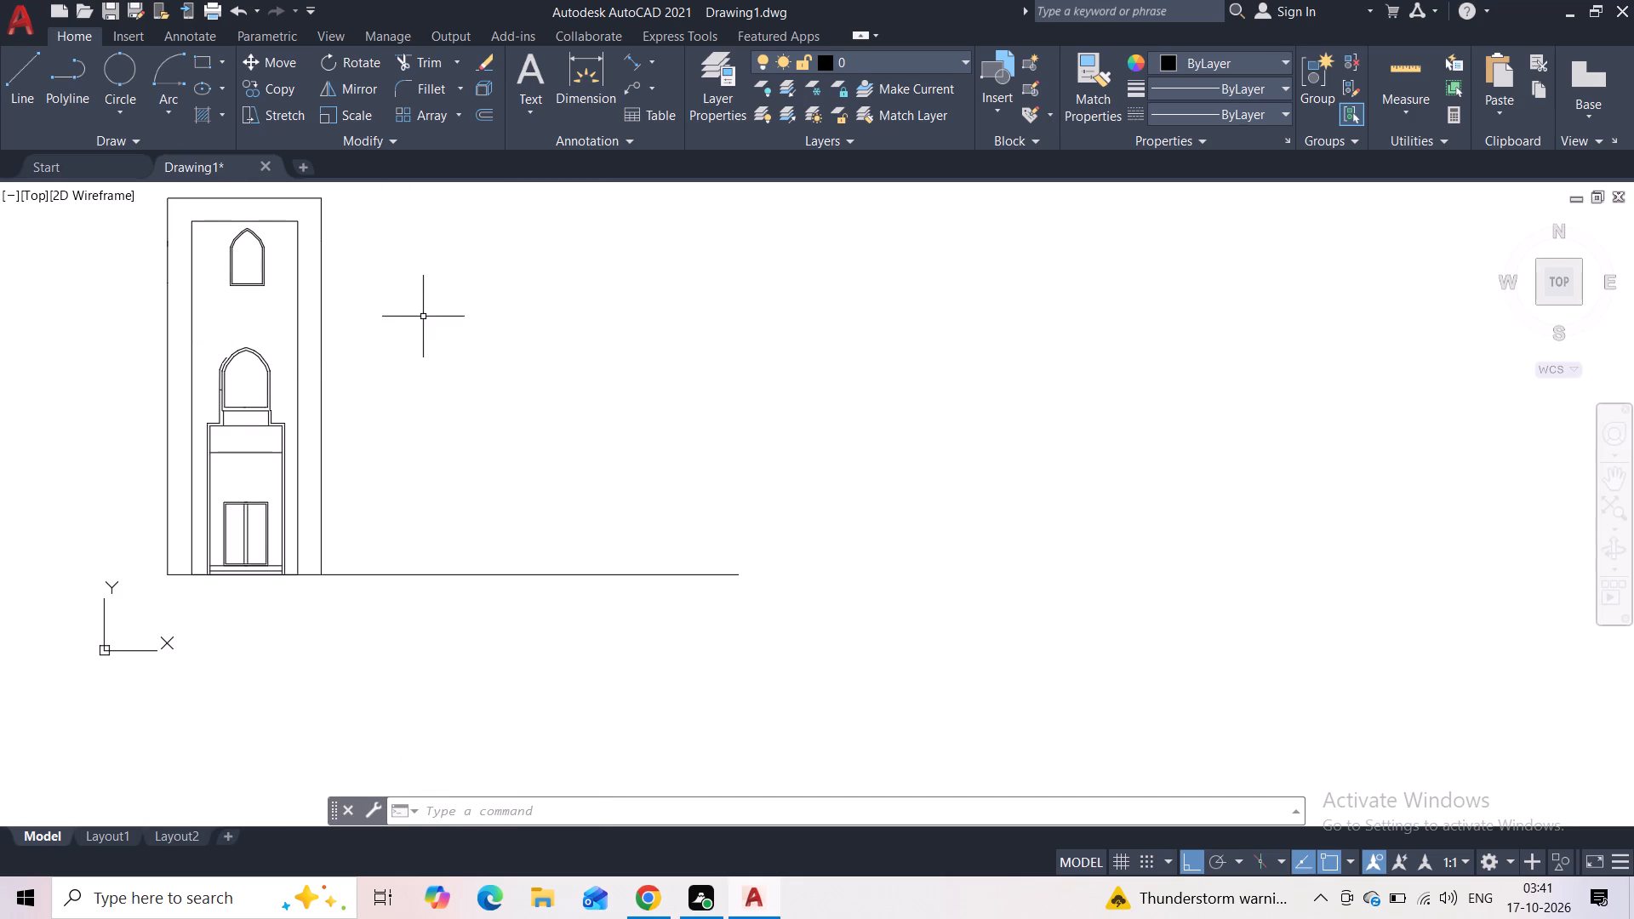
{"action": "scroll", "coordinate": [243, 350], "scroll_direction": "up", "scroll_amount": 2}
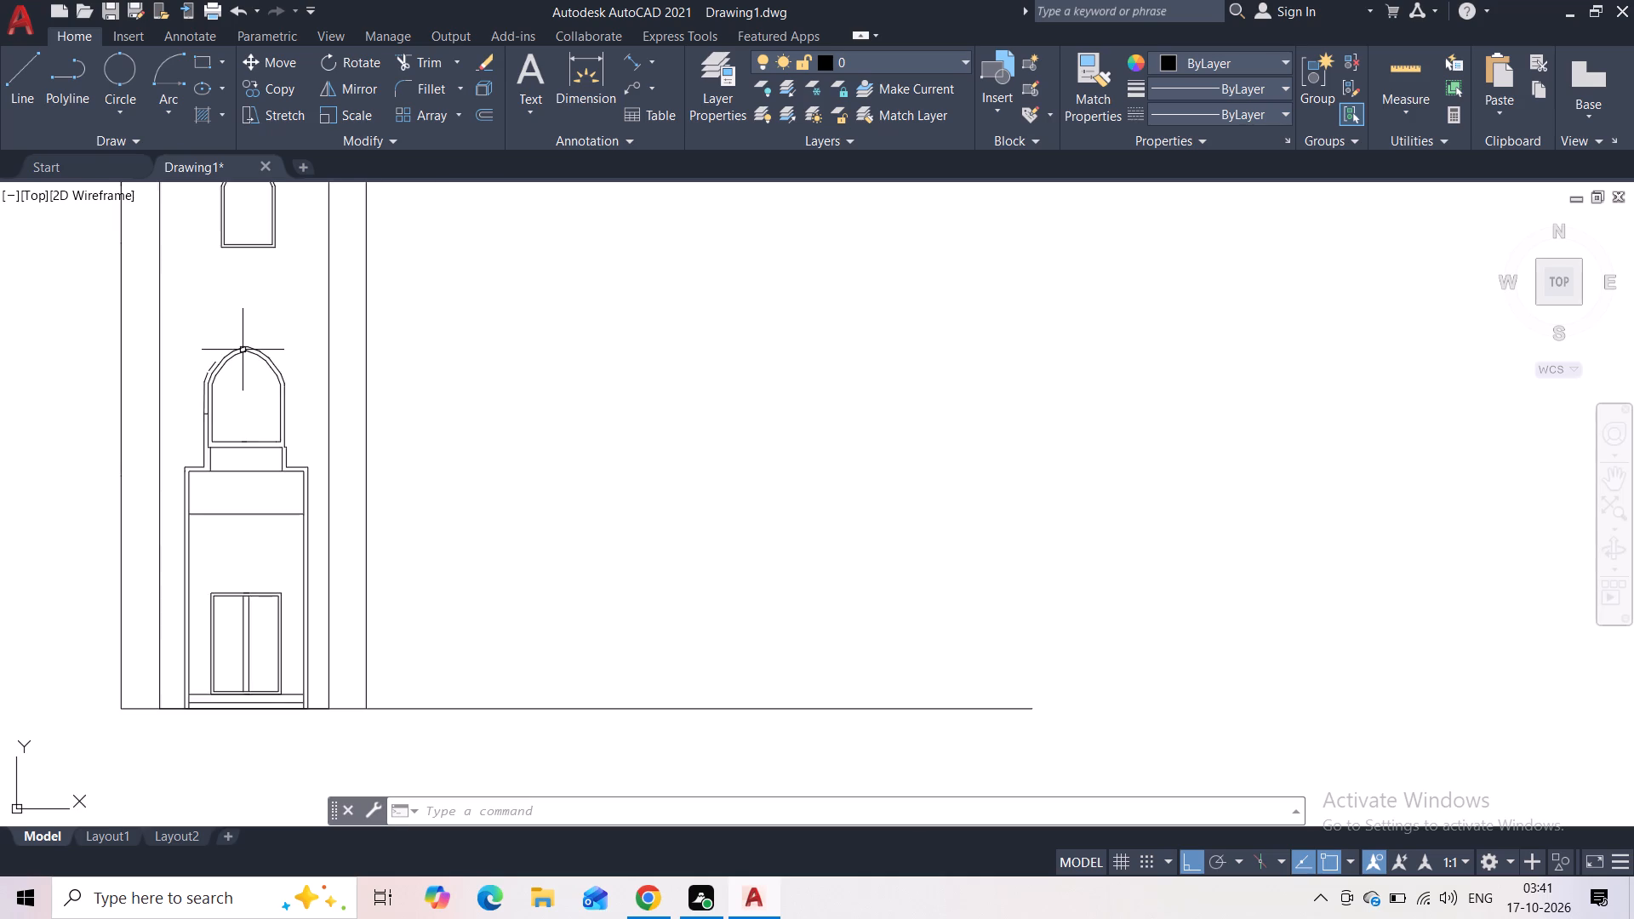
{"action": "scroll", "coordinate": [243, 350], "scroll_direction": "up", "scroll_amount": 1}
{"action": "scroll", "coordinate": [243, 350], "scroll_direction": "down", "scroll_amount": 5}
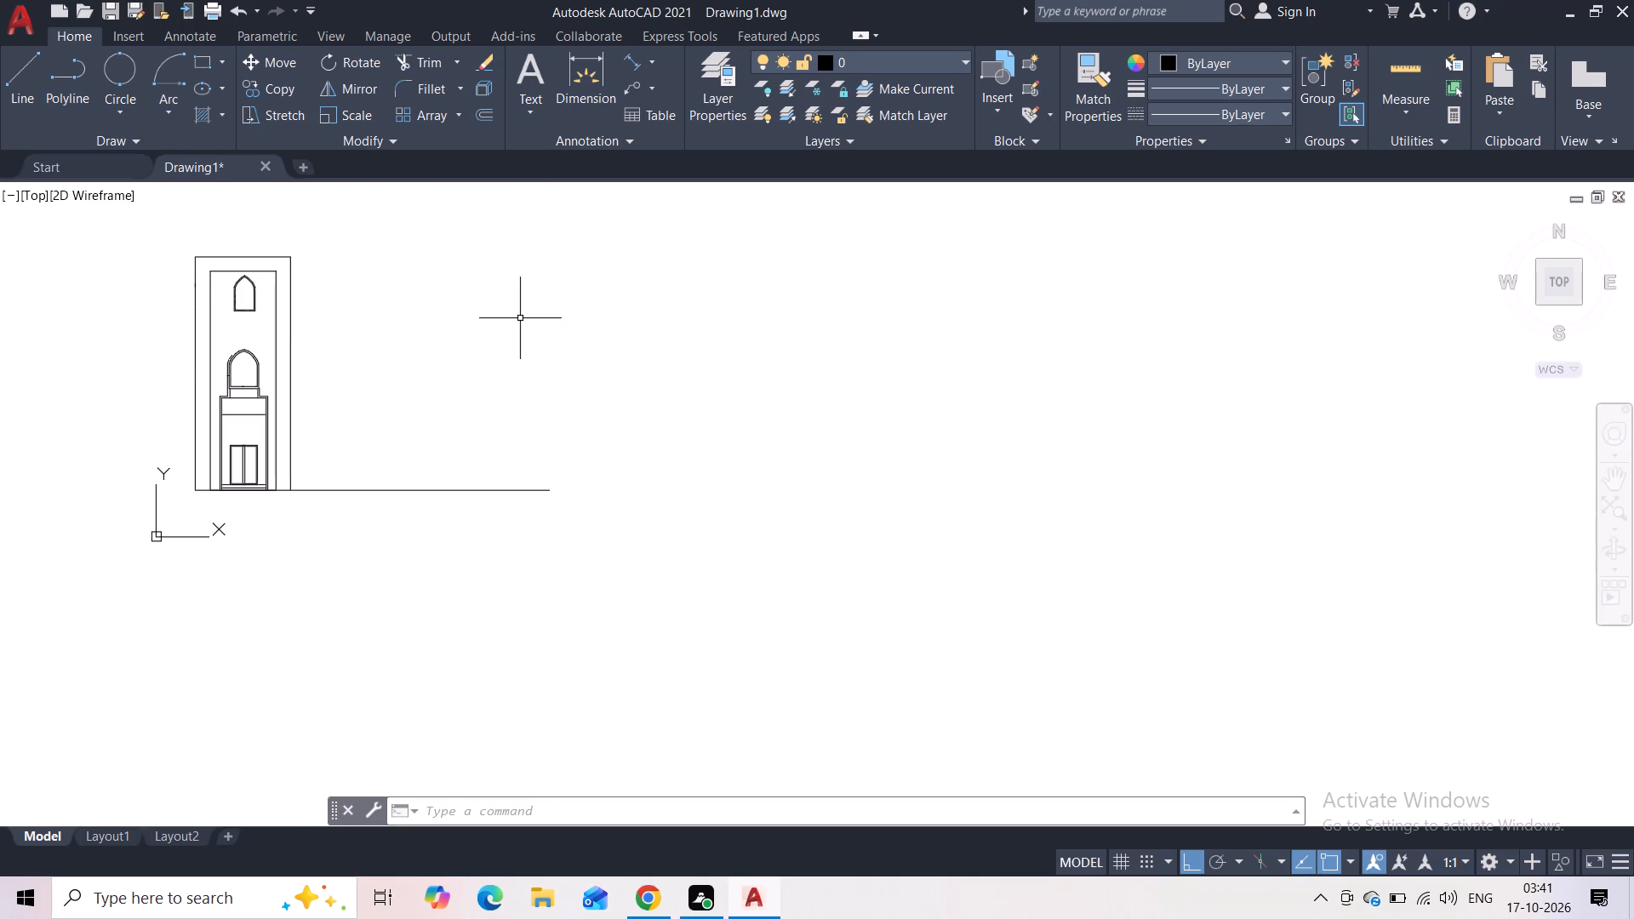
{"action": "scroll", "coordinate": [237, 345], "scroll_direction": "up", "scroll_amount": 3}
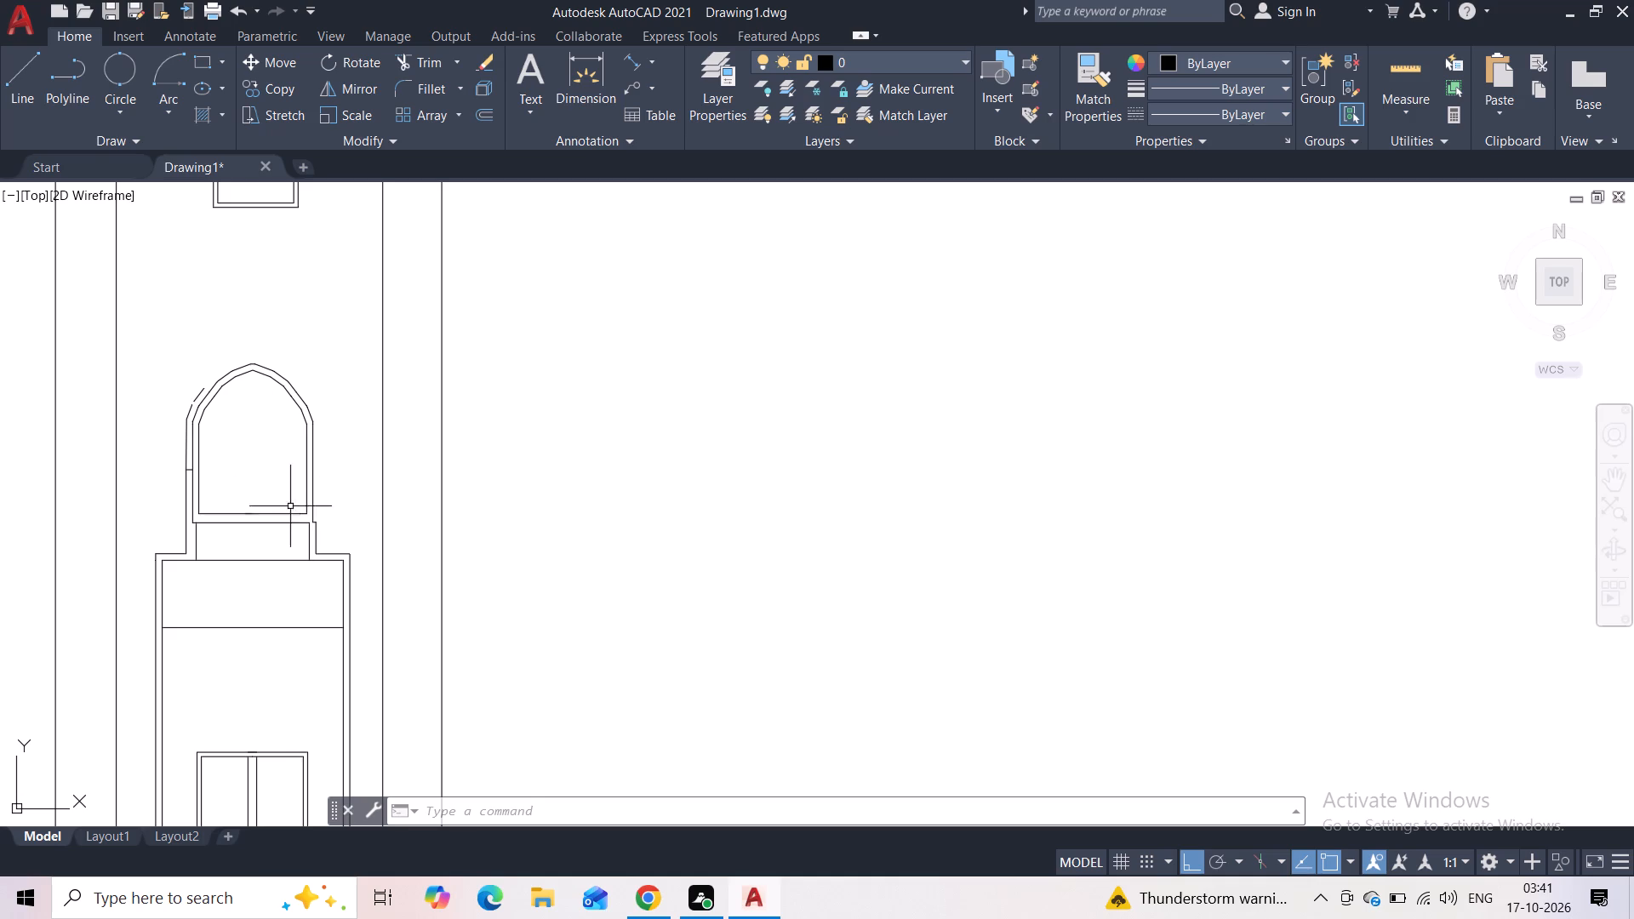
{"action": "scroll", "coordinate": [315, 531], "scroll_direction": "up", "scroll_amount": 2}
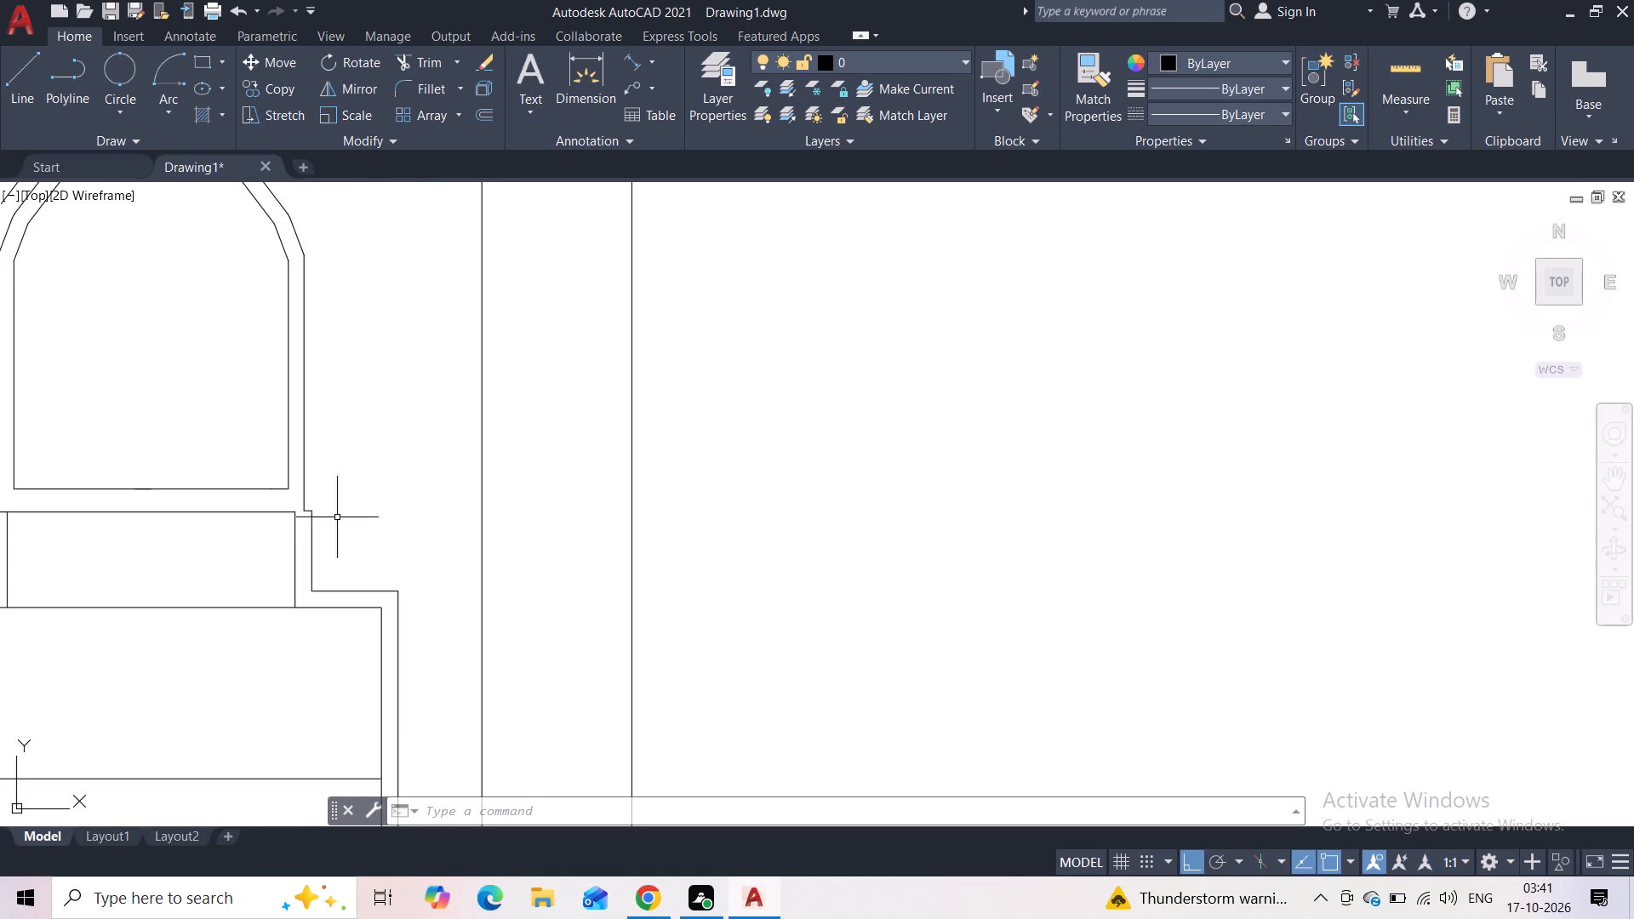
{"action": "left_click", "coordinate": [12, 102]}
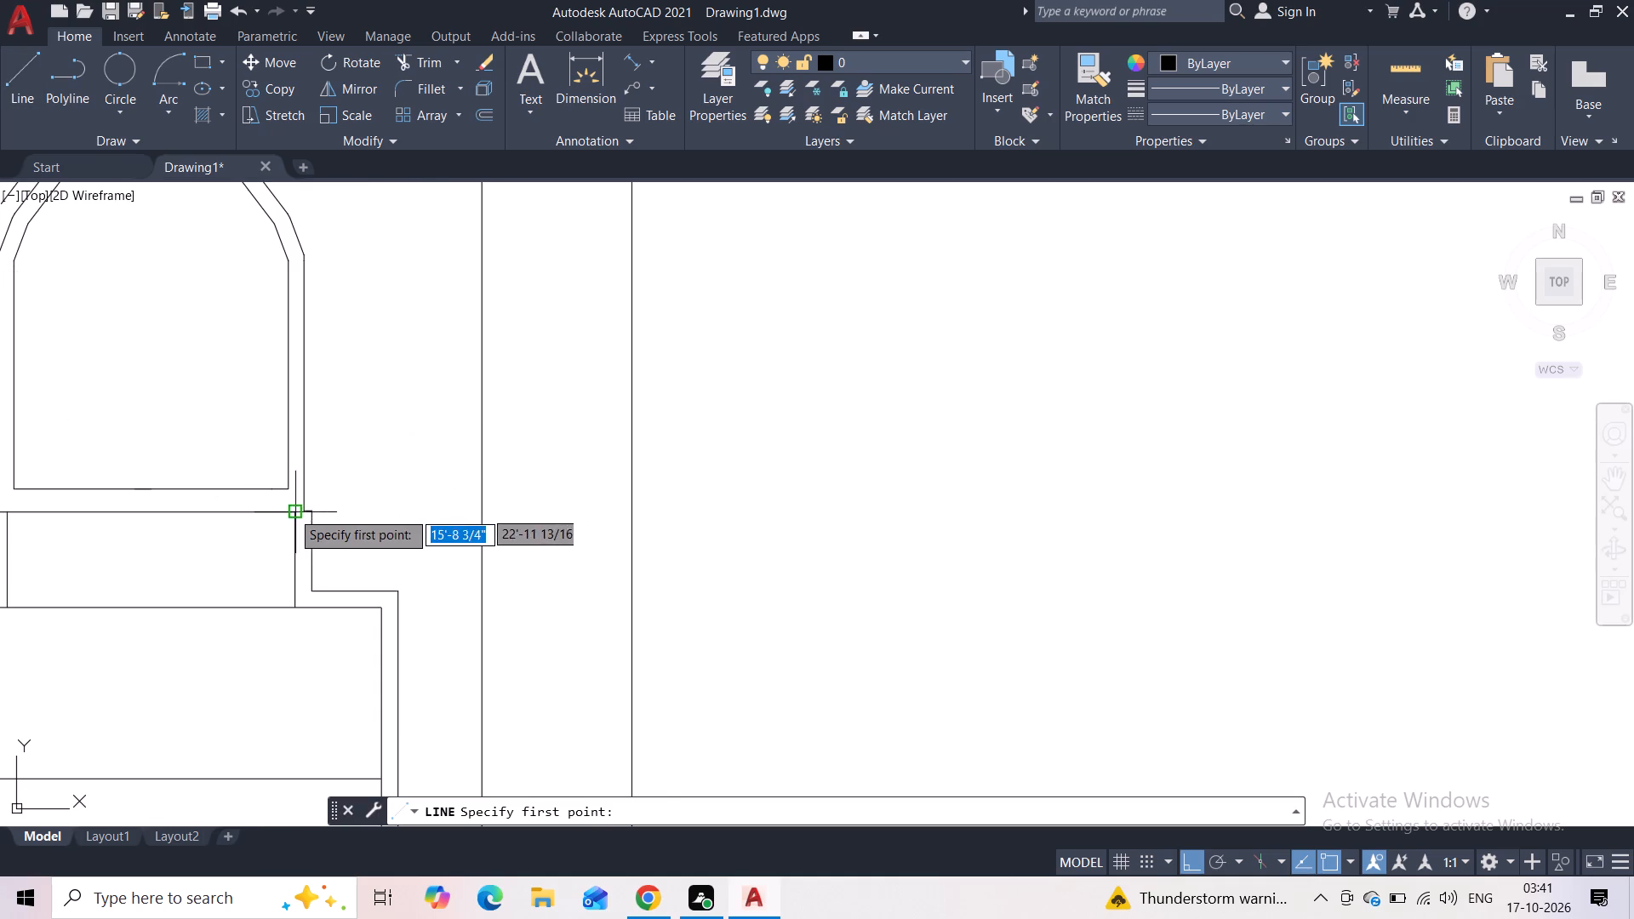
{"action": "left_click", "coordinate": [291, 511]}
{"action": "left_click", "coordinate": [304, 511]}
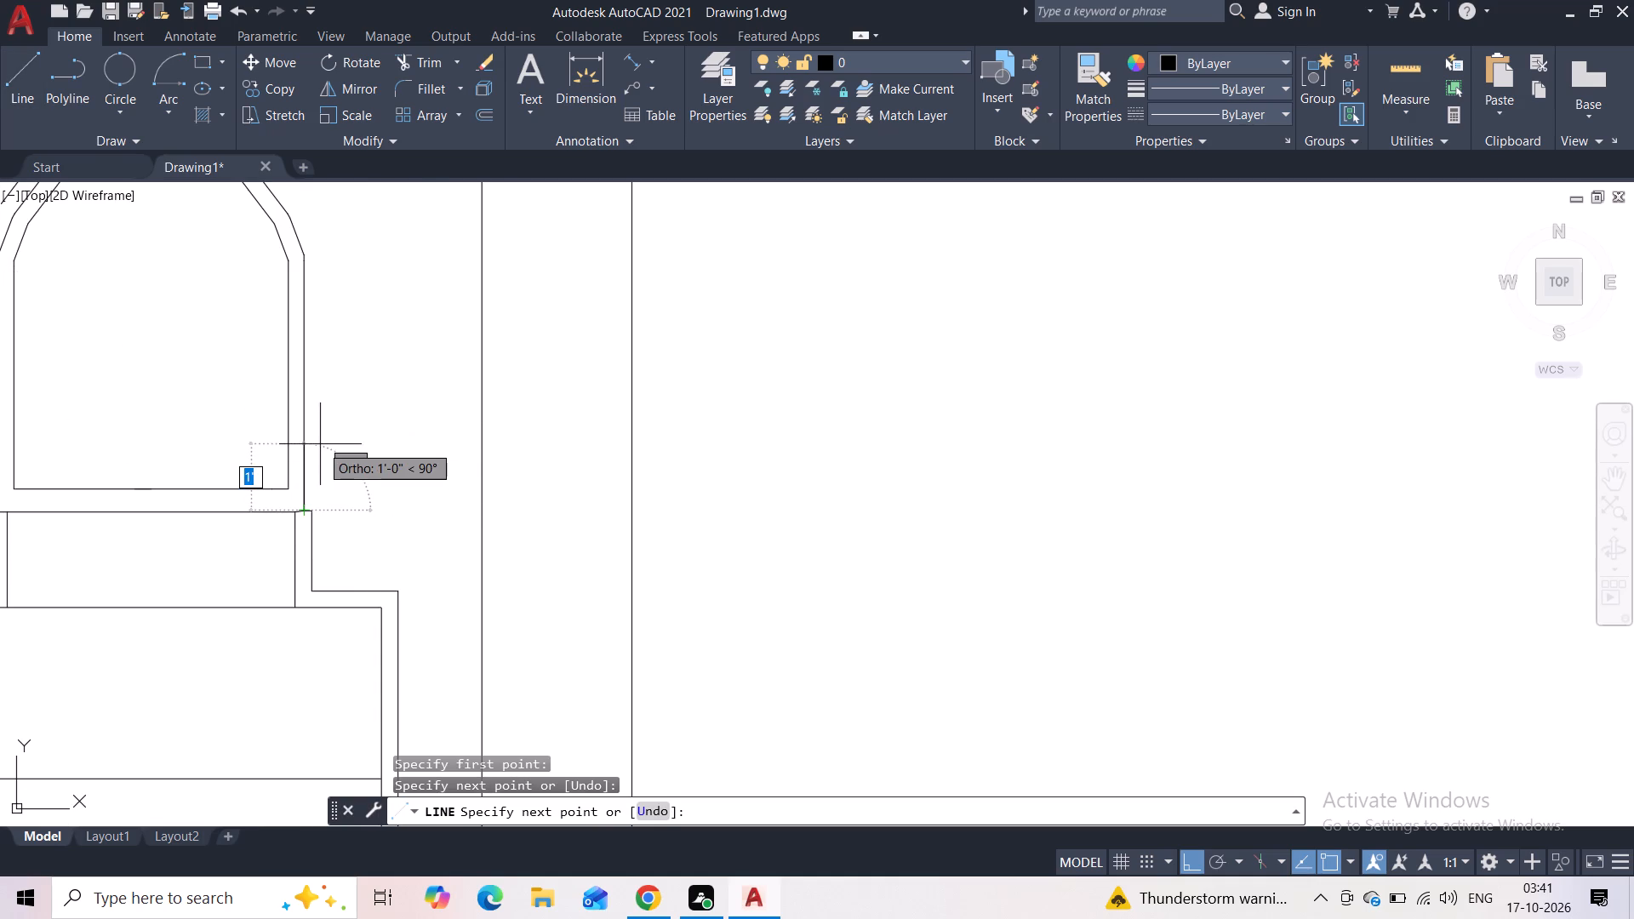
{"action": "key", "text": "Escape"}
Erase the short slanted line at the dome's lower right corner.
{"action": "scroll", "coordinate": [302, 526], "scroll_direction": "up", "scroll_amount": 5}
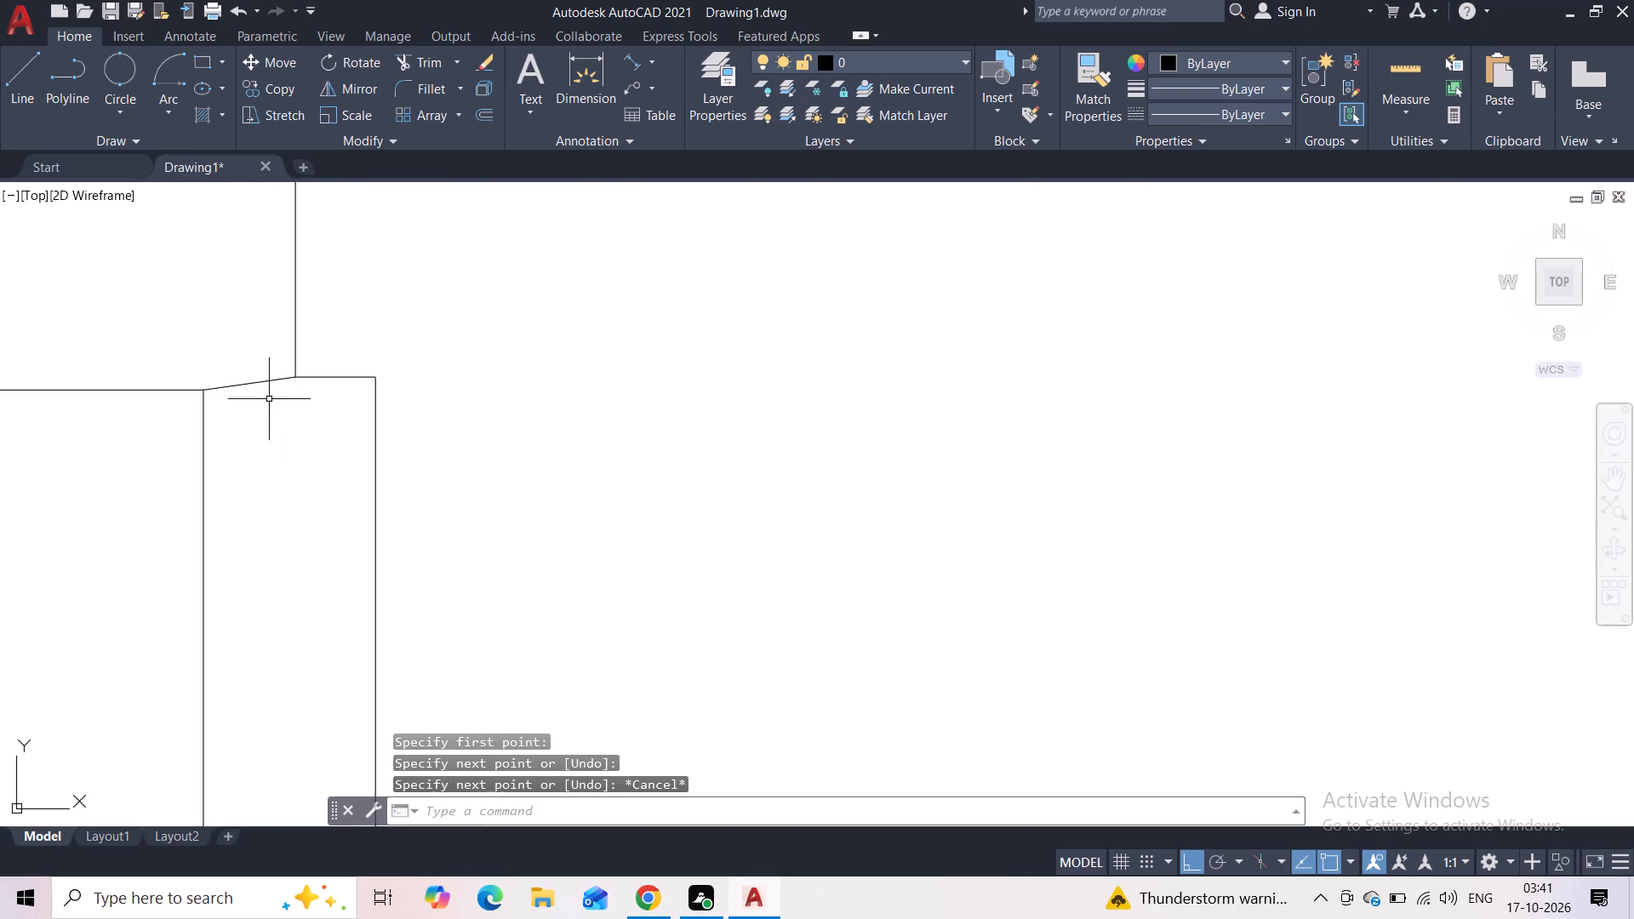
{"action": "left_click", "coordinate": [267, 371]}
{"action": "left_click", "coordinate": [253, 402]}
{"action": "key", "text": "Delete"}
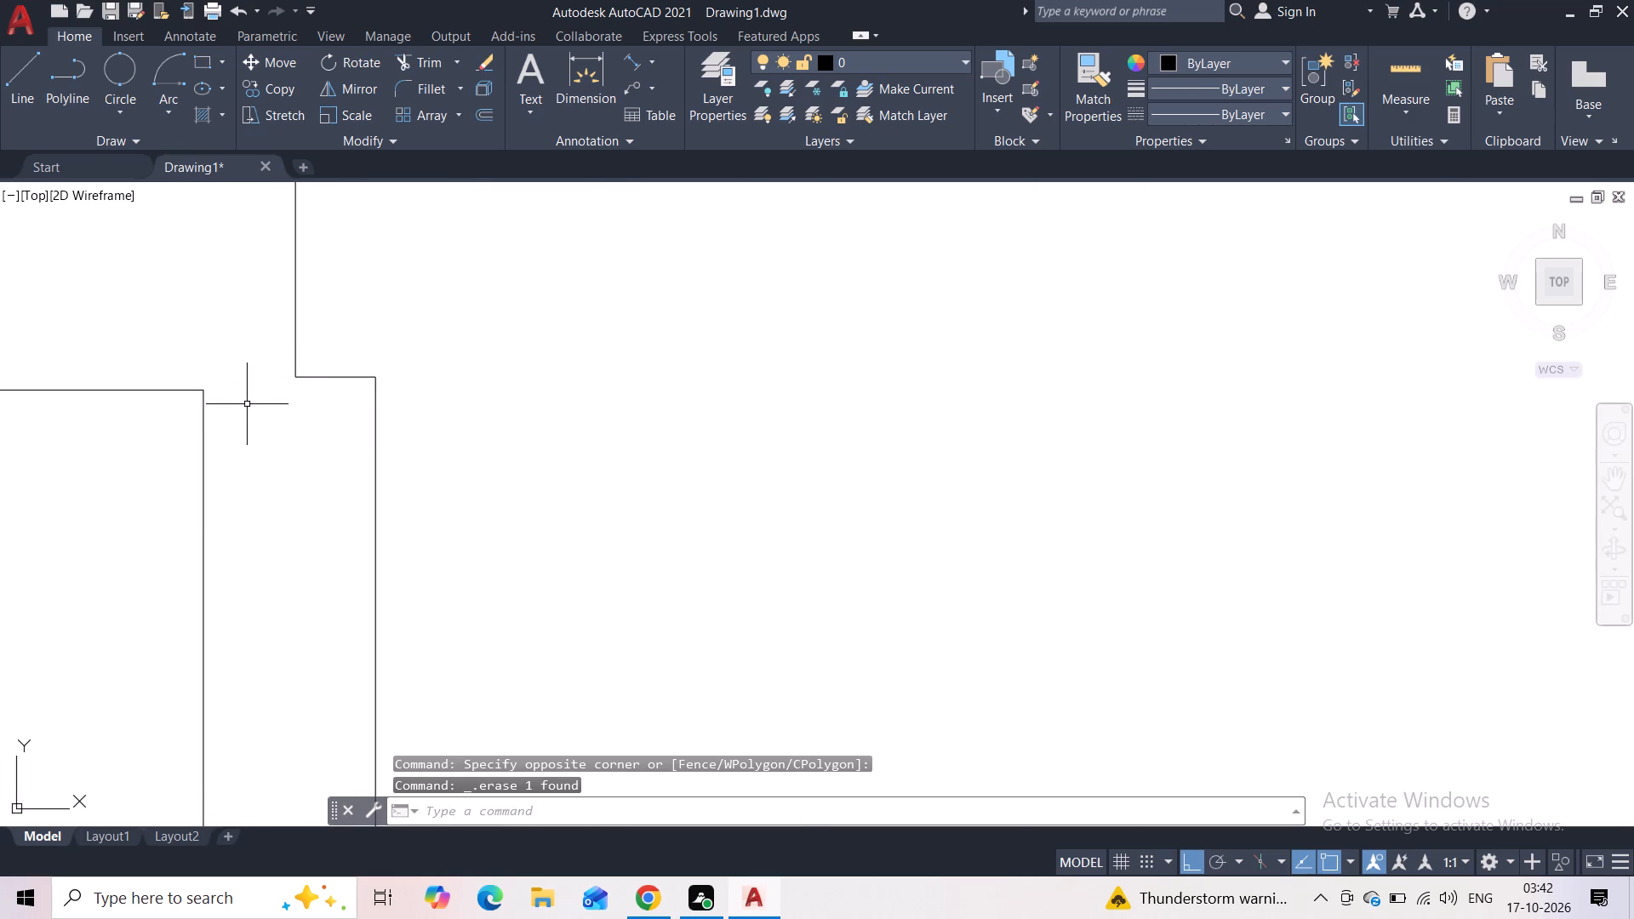
Draw a horizontal line extending the dome's base line to below its outer right edge, and close up to that edge's lower end.
{"action": "left_click", "coordinate": [31, 88]}
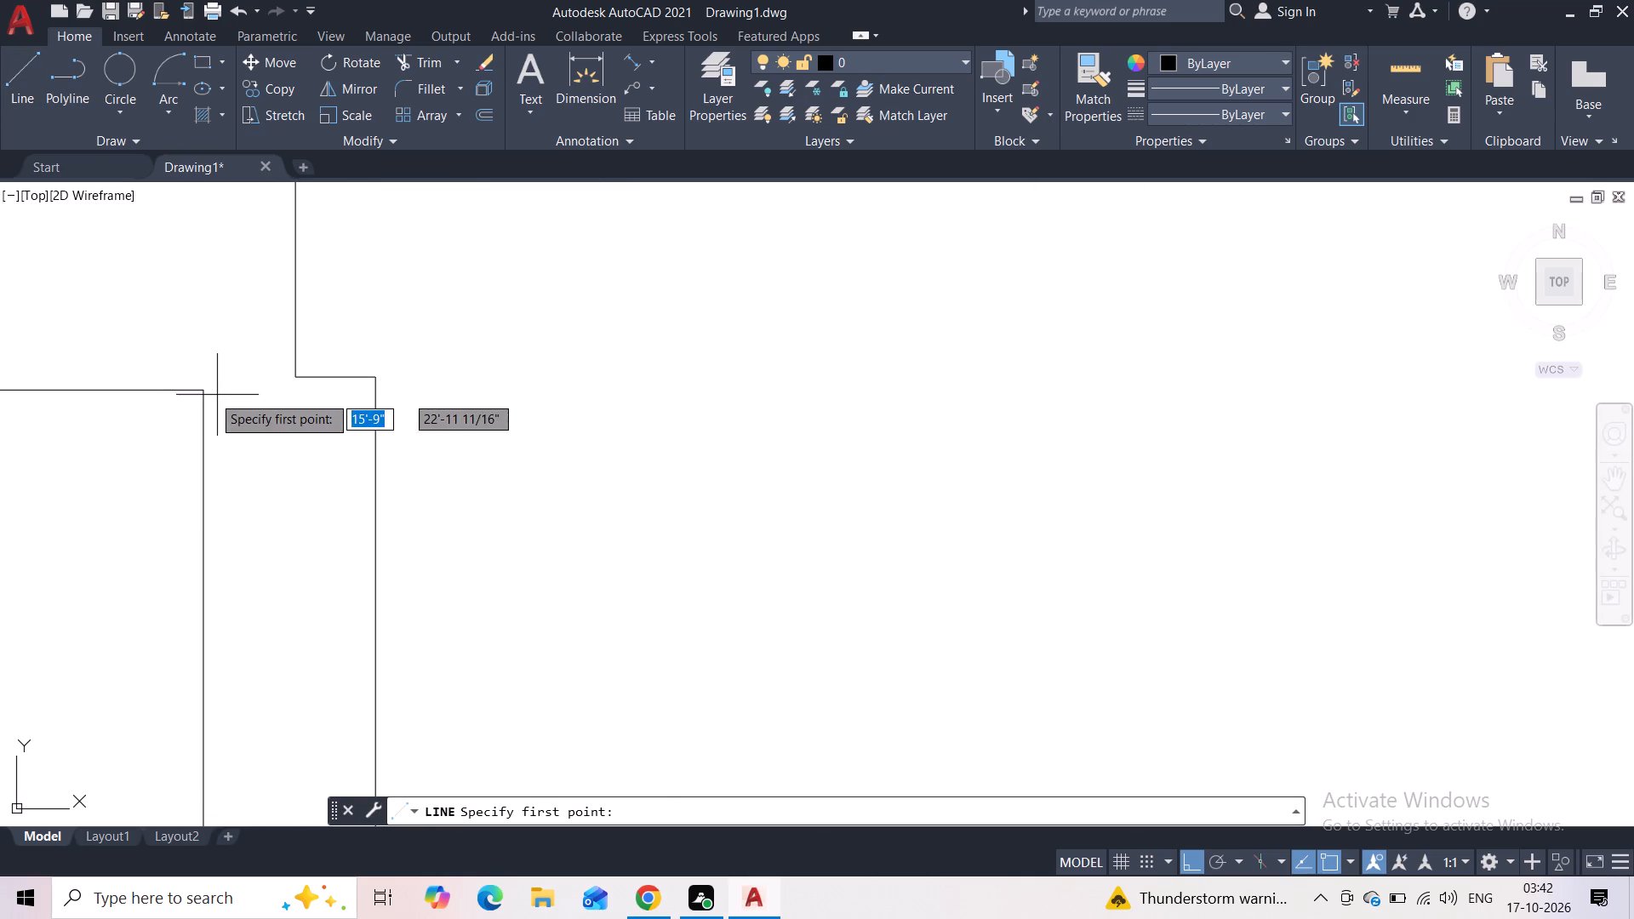
{"action": "left_click", "coordinate": [207, 395]}
{"action": "left_click", "coordinate": [295, 397]}
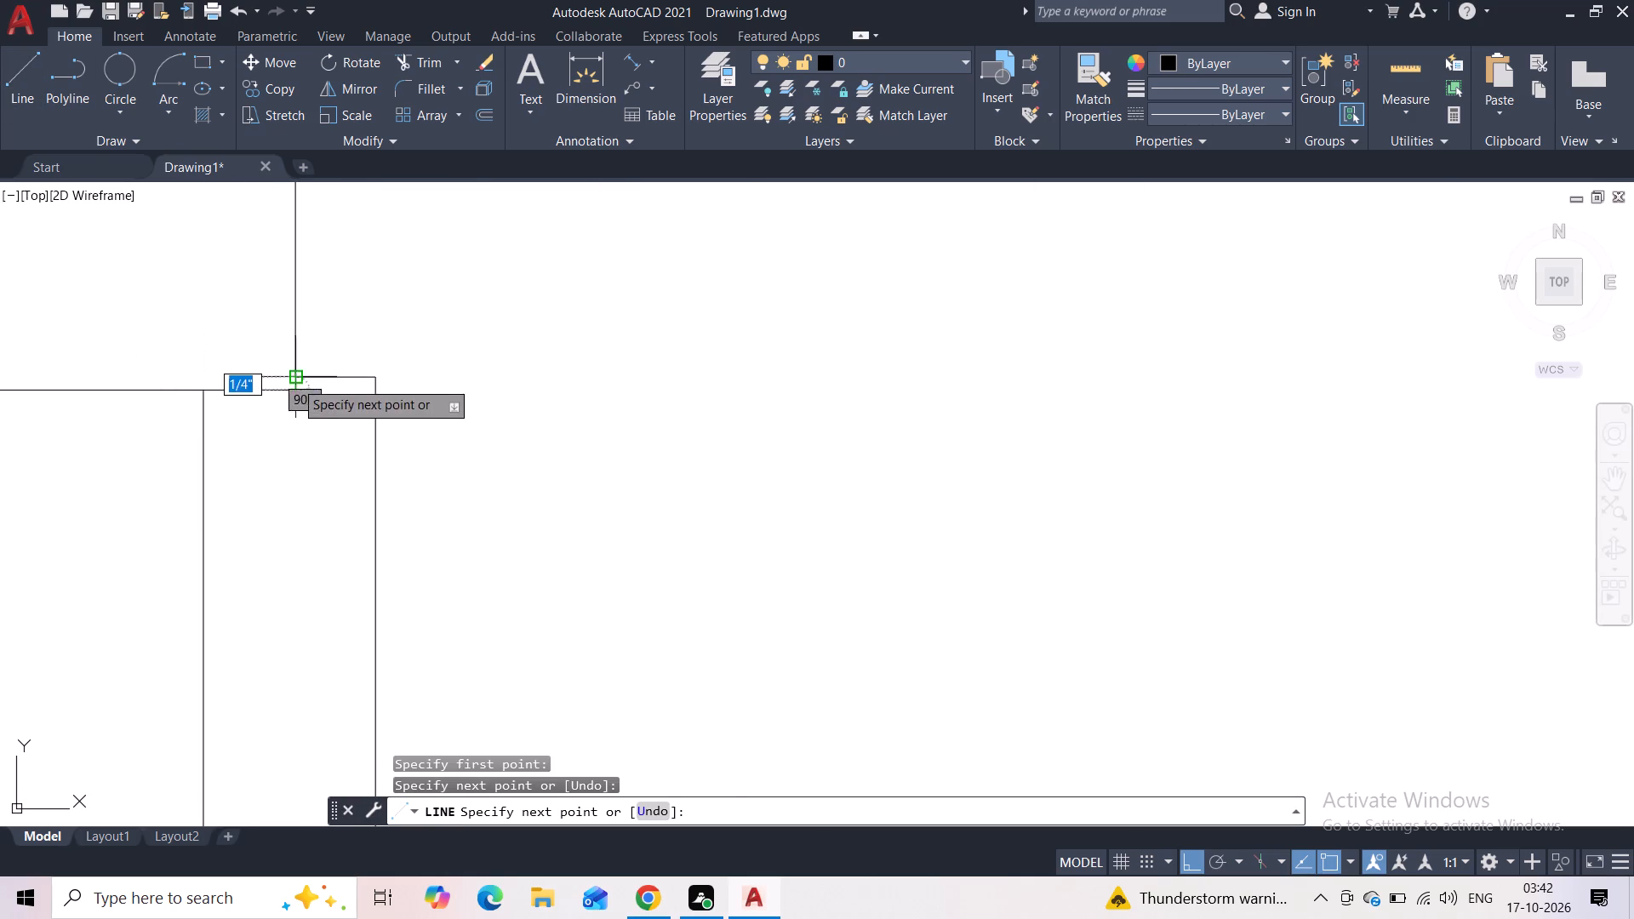
{"action": "left_click", "coordinate": [294, 380]}
{"action": "key", "text": "Escape"}
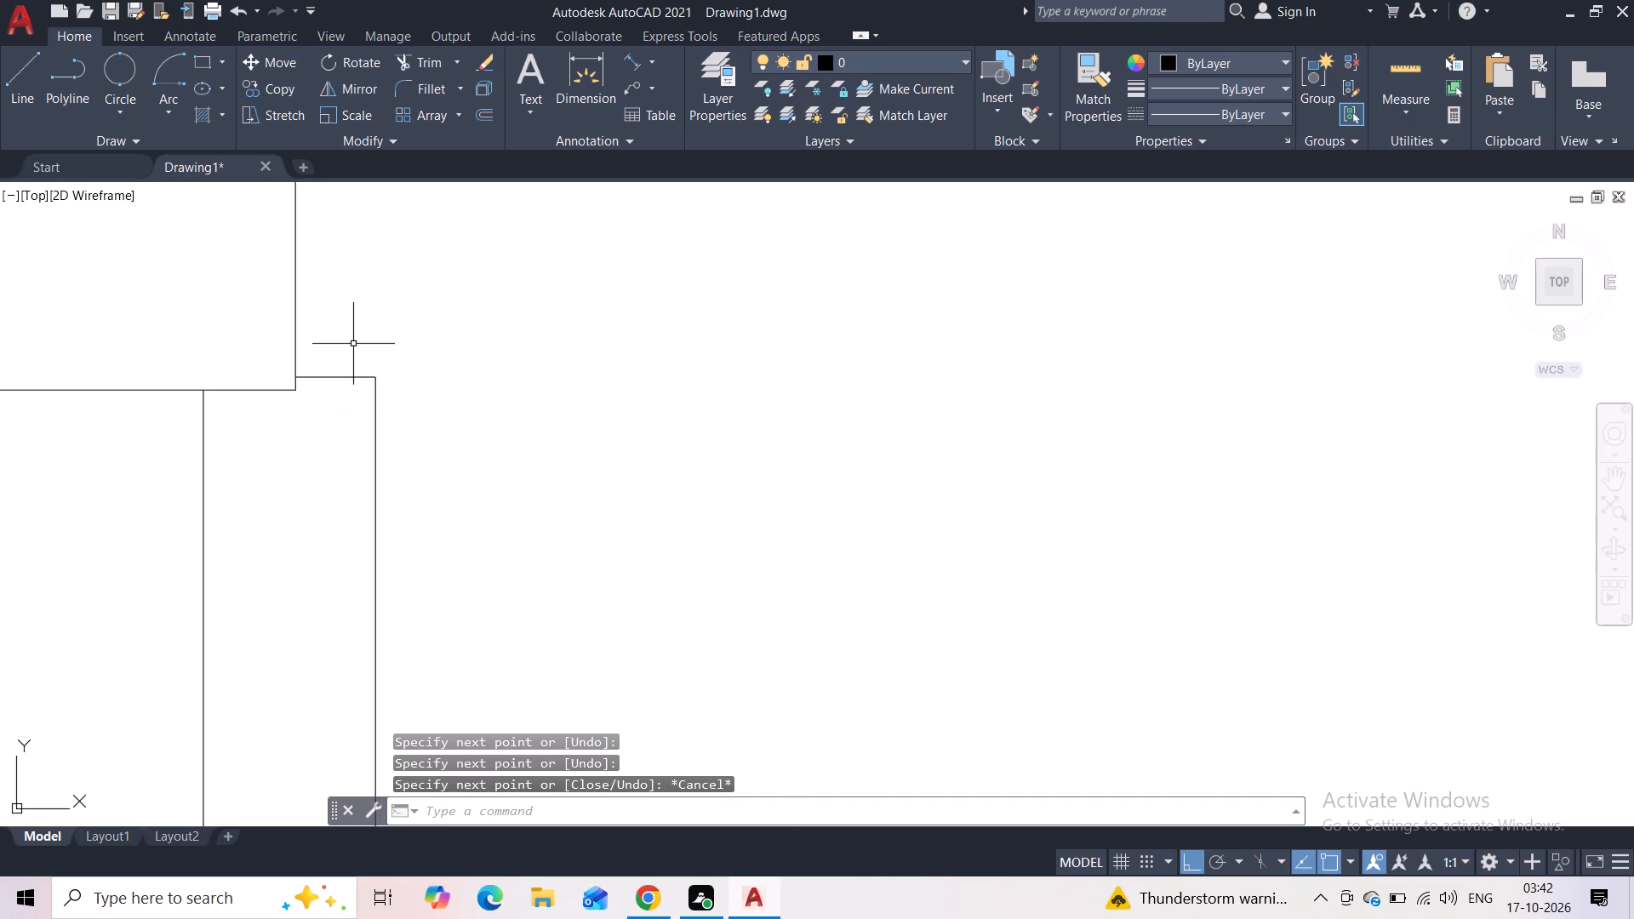
Erase the stepped frame's right vertical edge below the dome together with the short horizontal stub at its top.
{"action": "scroll", "coordinate": [353, 344], "scroll_direction": "down", "scroll_amount": 6}
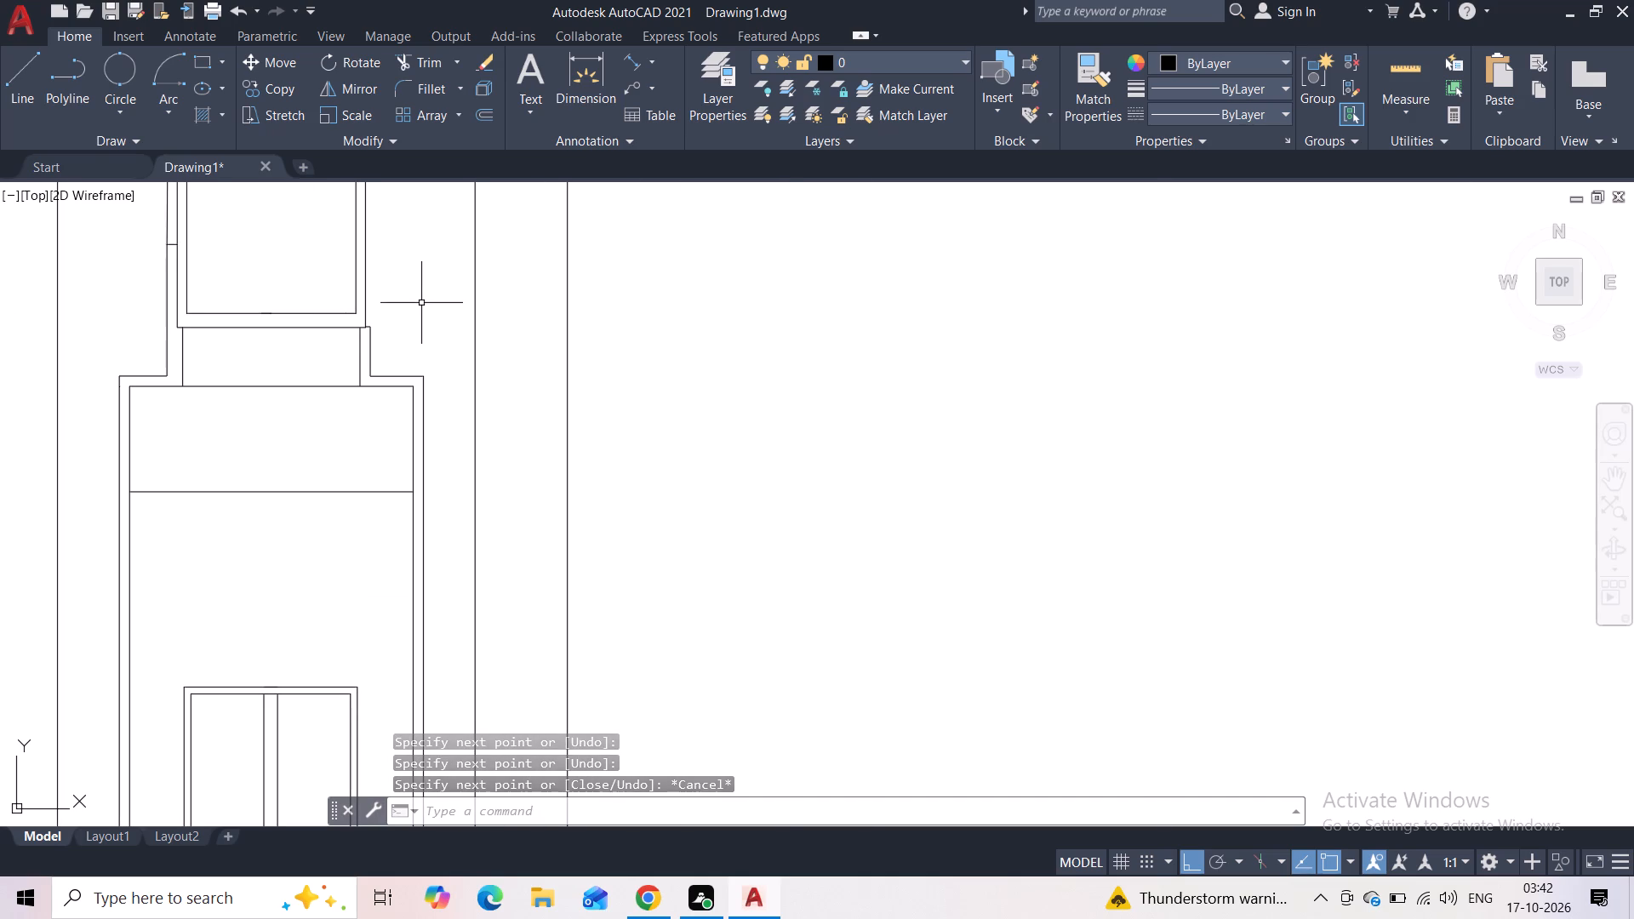
{"action": "scroll", "coordinate": [369, 324], "scroll_direction": "up", "scroll_amount": 2}
{"action": "left_click", "coordinate": [369, 324]}
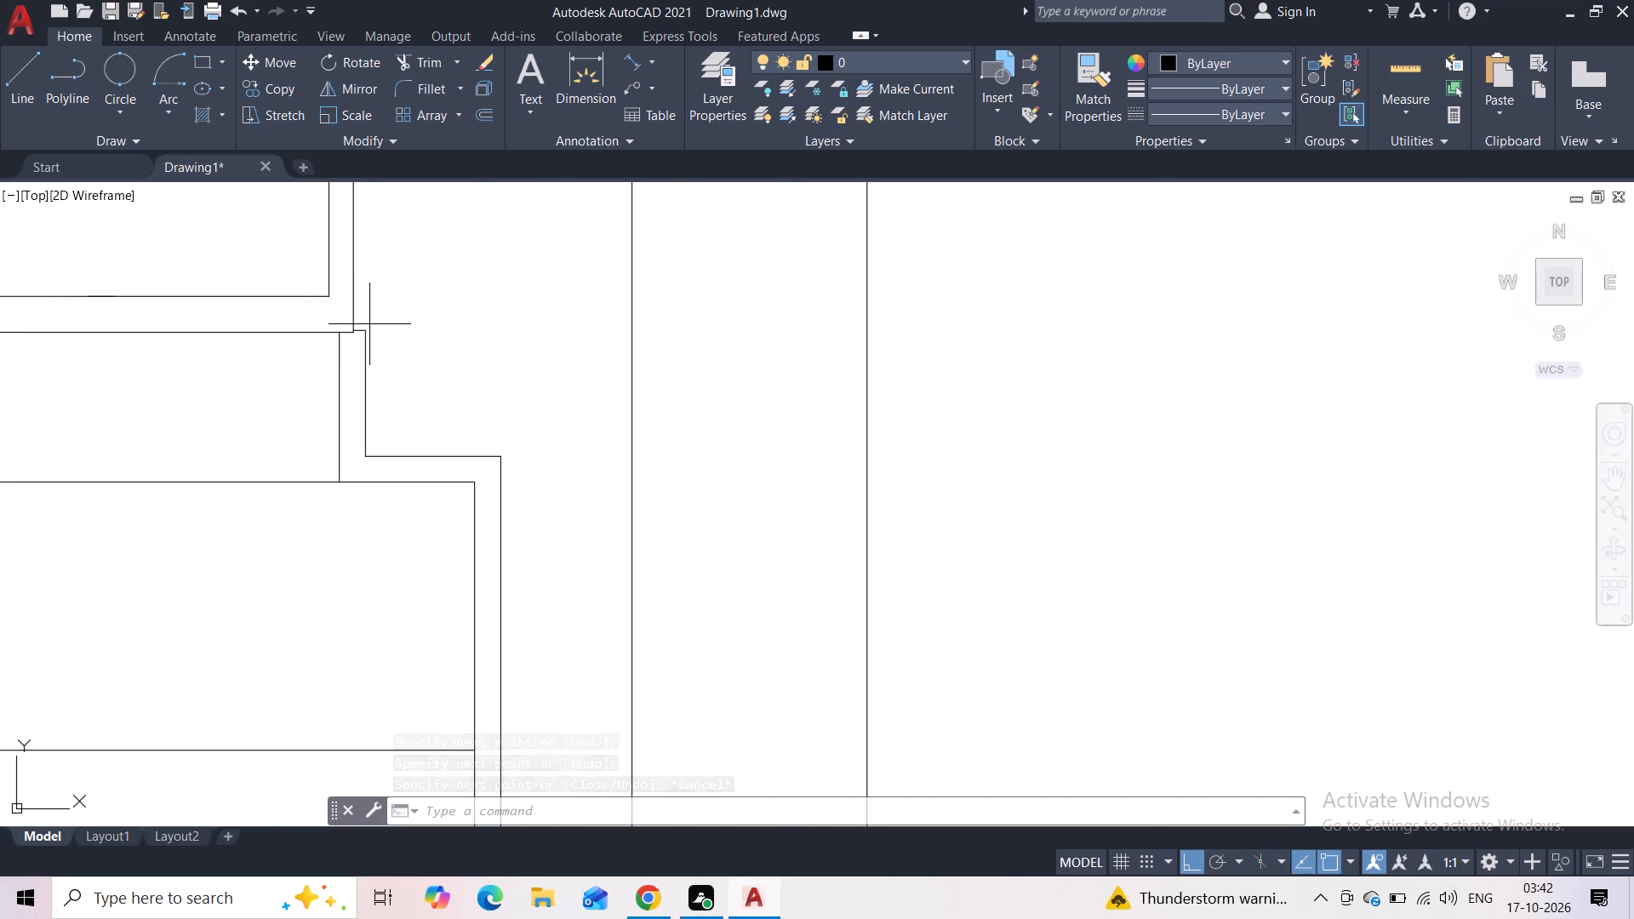
{"action": "left_click", "coordinate": [363, 386]}
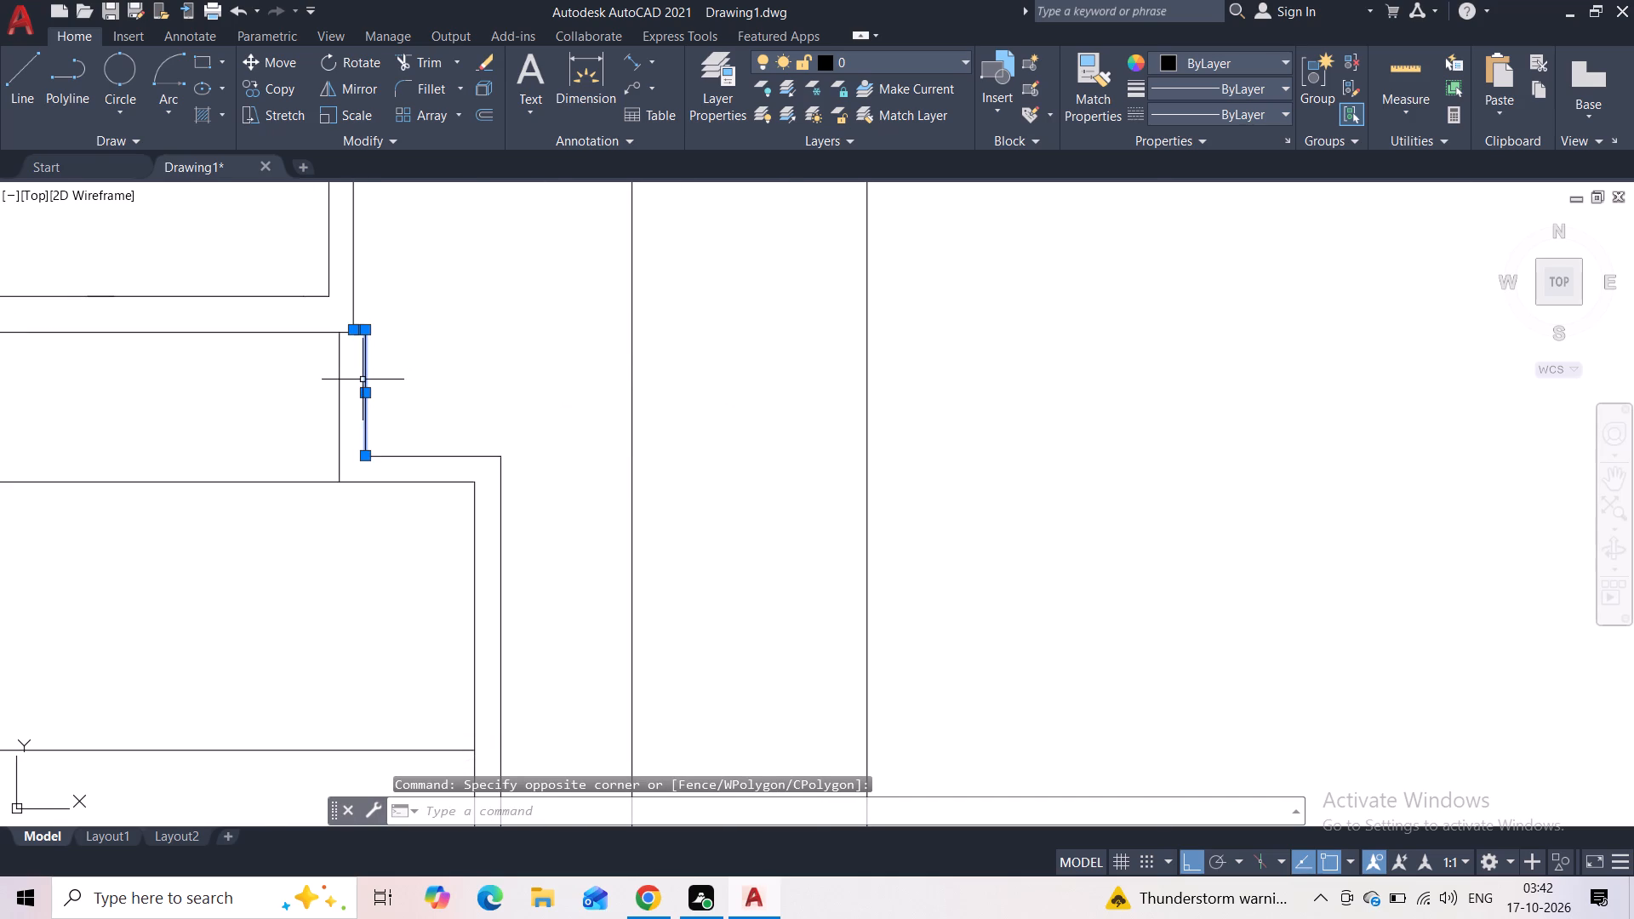
{"action": "key", "text": "Delete"}
Draw a 5" horizontal line outward from the midpoint of the dome's outer right vertical edge.
{"action": "scroll", "coordinate": [385, 378], "scroll_direction": "down", "scroll_amount": 2}
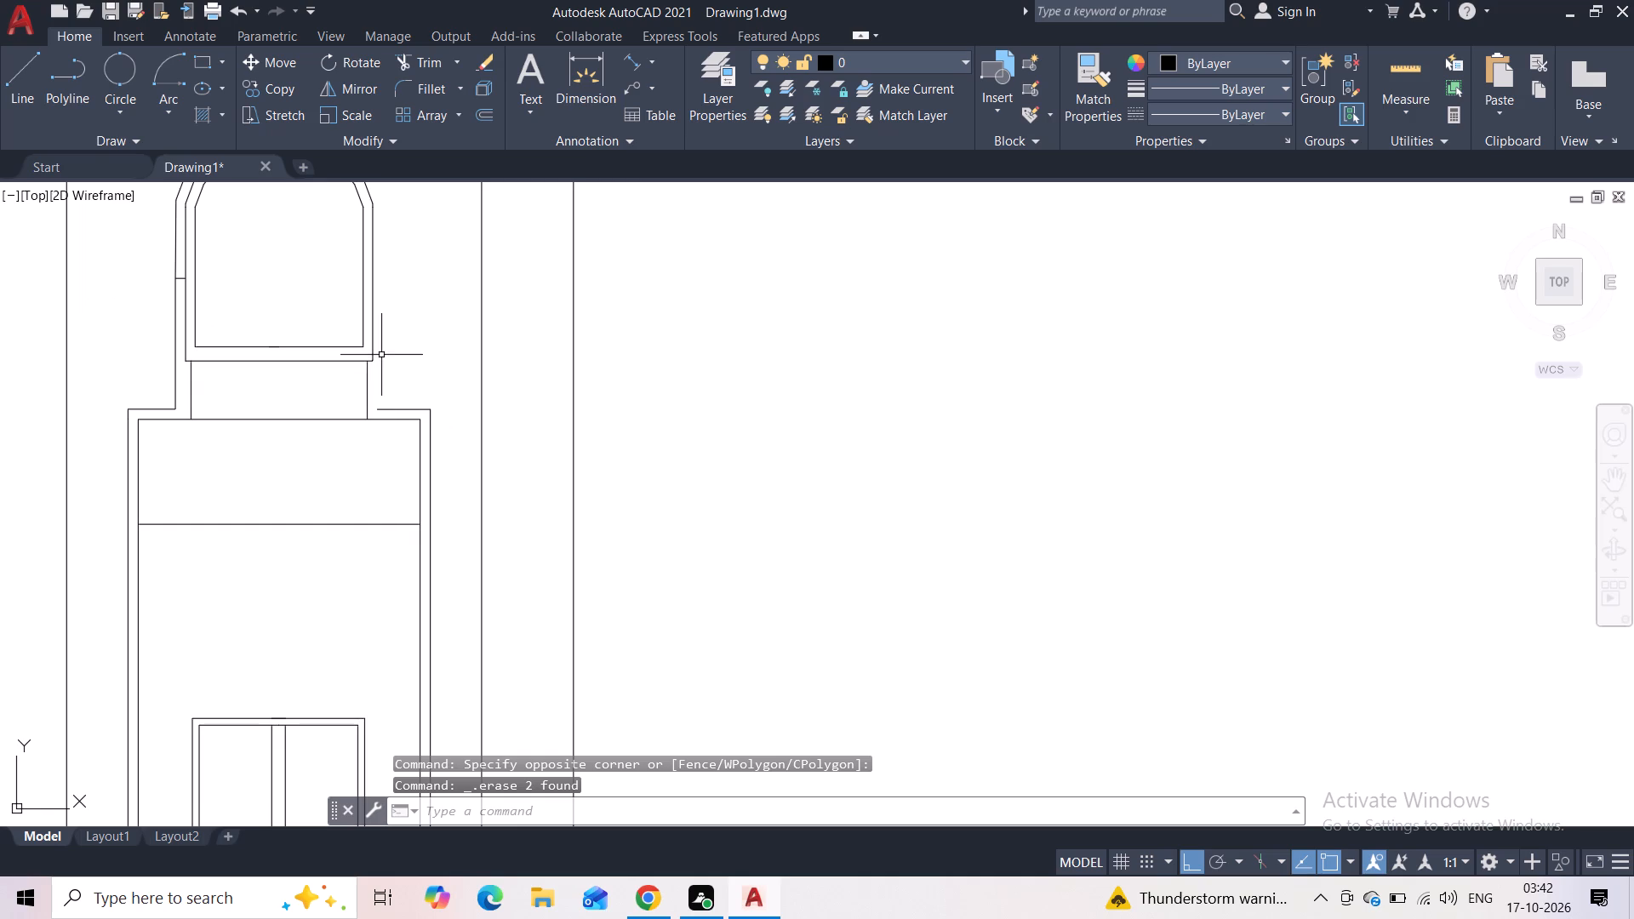
{"action": "middle_click_drag", "start_coordinate": [398, 271], "coordinate": [386, 323]}
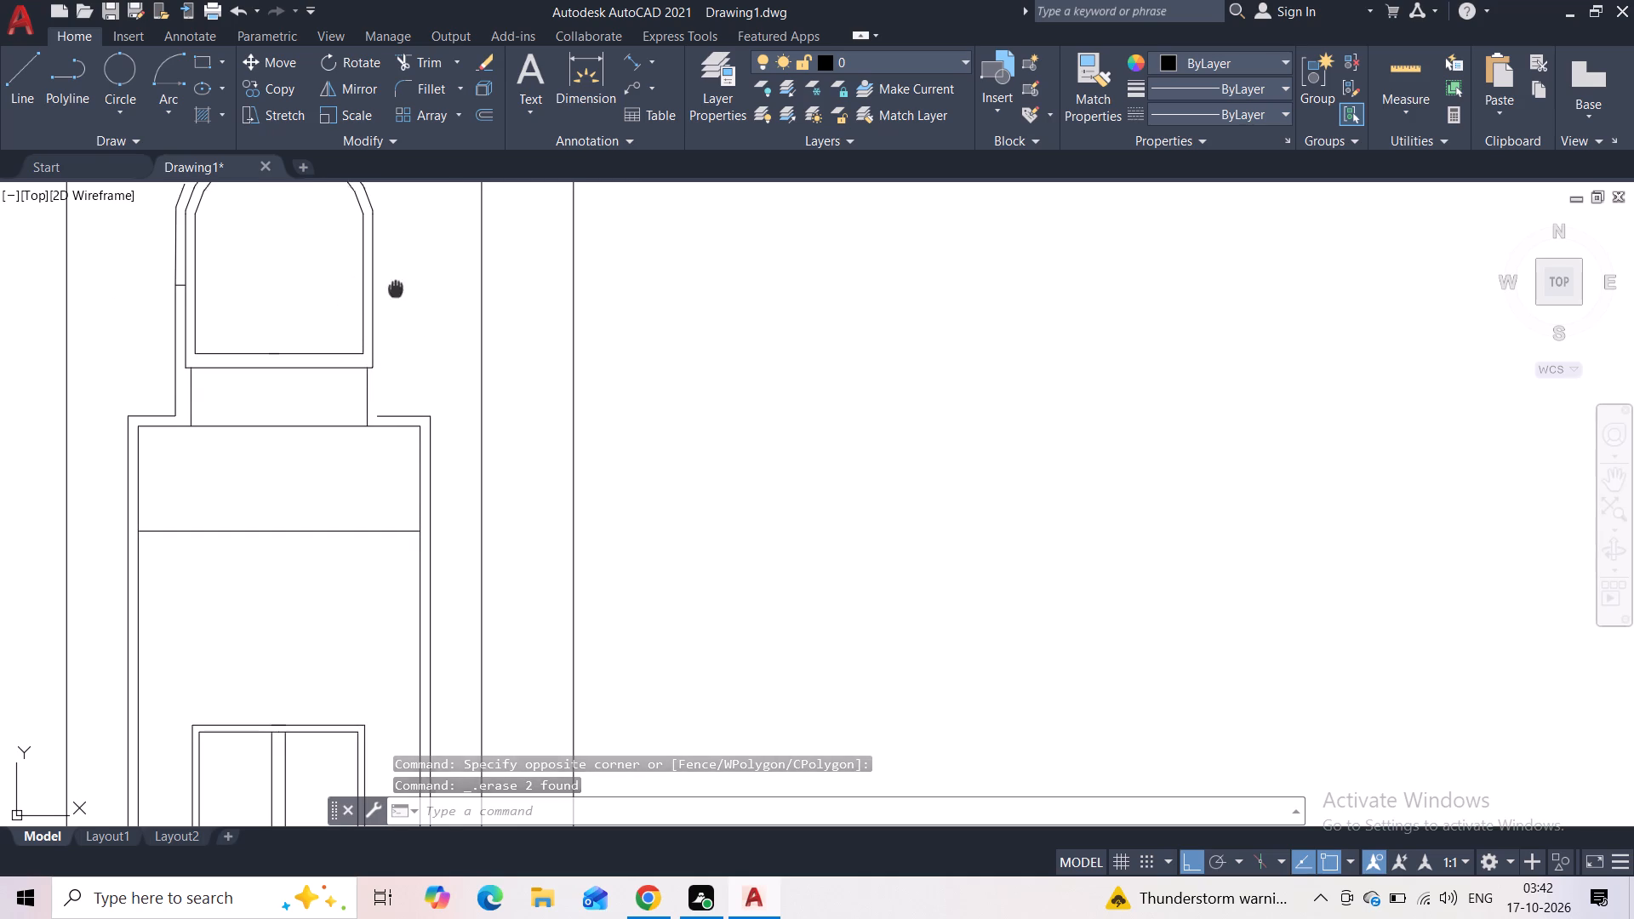
{"action": "middle_click_drag", "start_coordinate": [386, 323], "coordinate": [379, 356]}
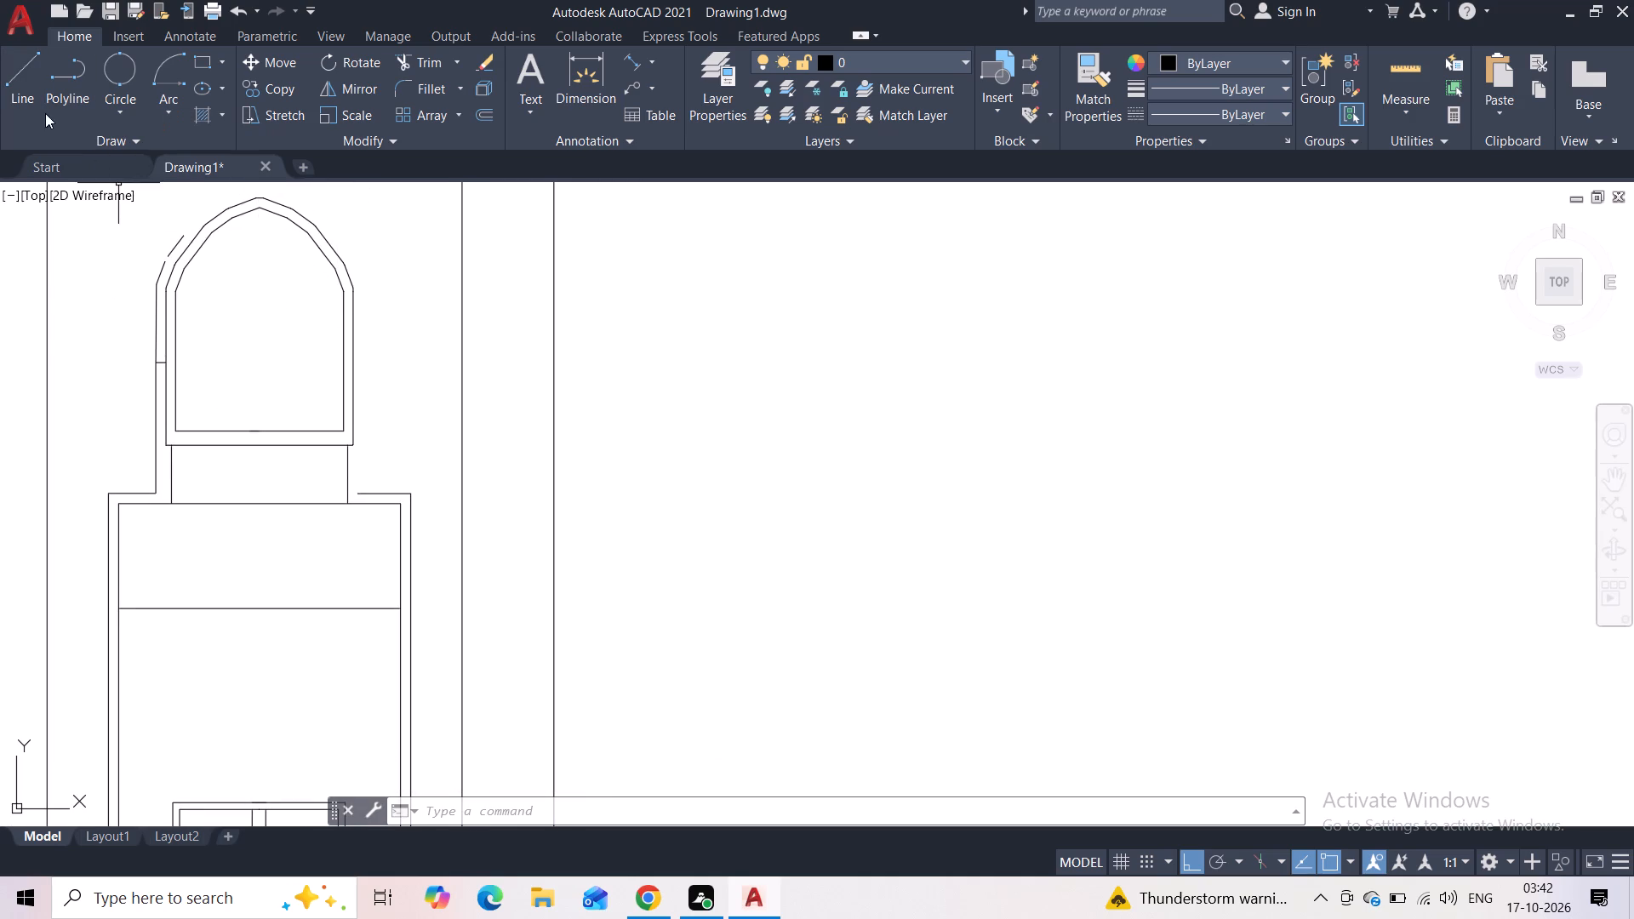
{"action": "left_click", "coordinate": [28, 96]}
{"action": "scroll", "coordinate": [355, 383], "scroll_direction": "up", "scroll_amount": 2}
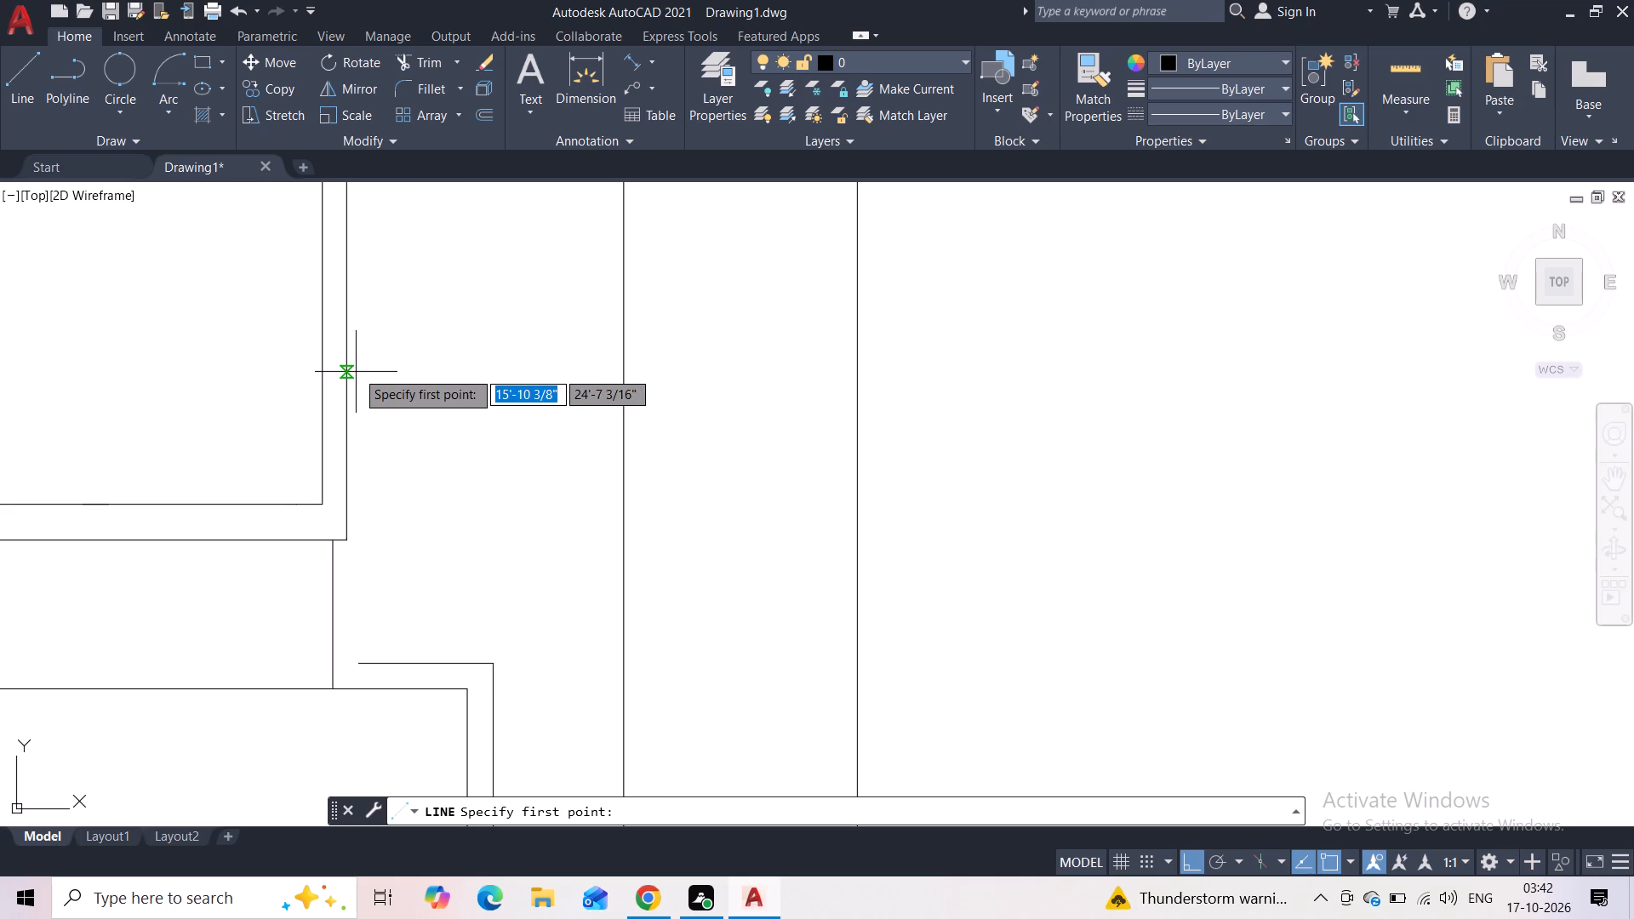
{"action": "left_click", "coordinate": [354, 370]}
{"action": "type", "text": "5\""}
{"action": "key", "text": "Return"}
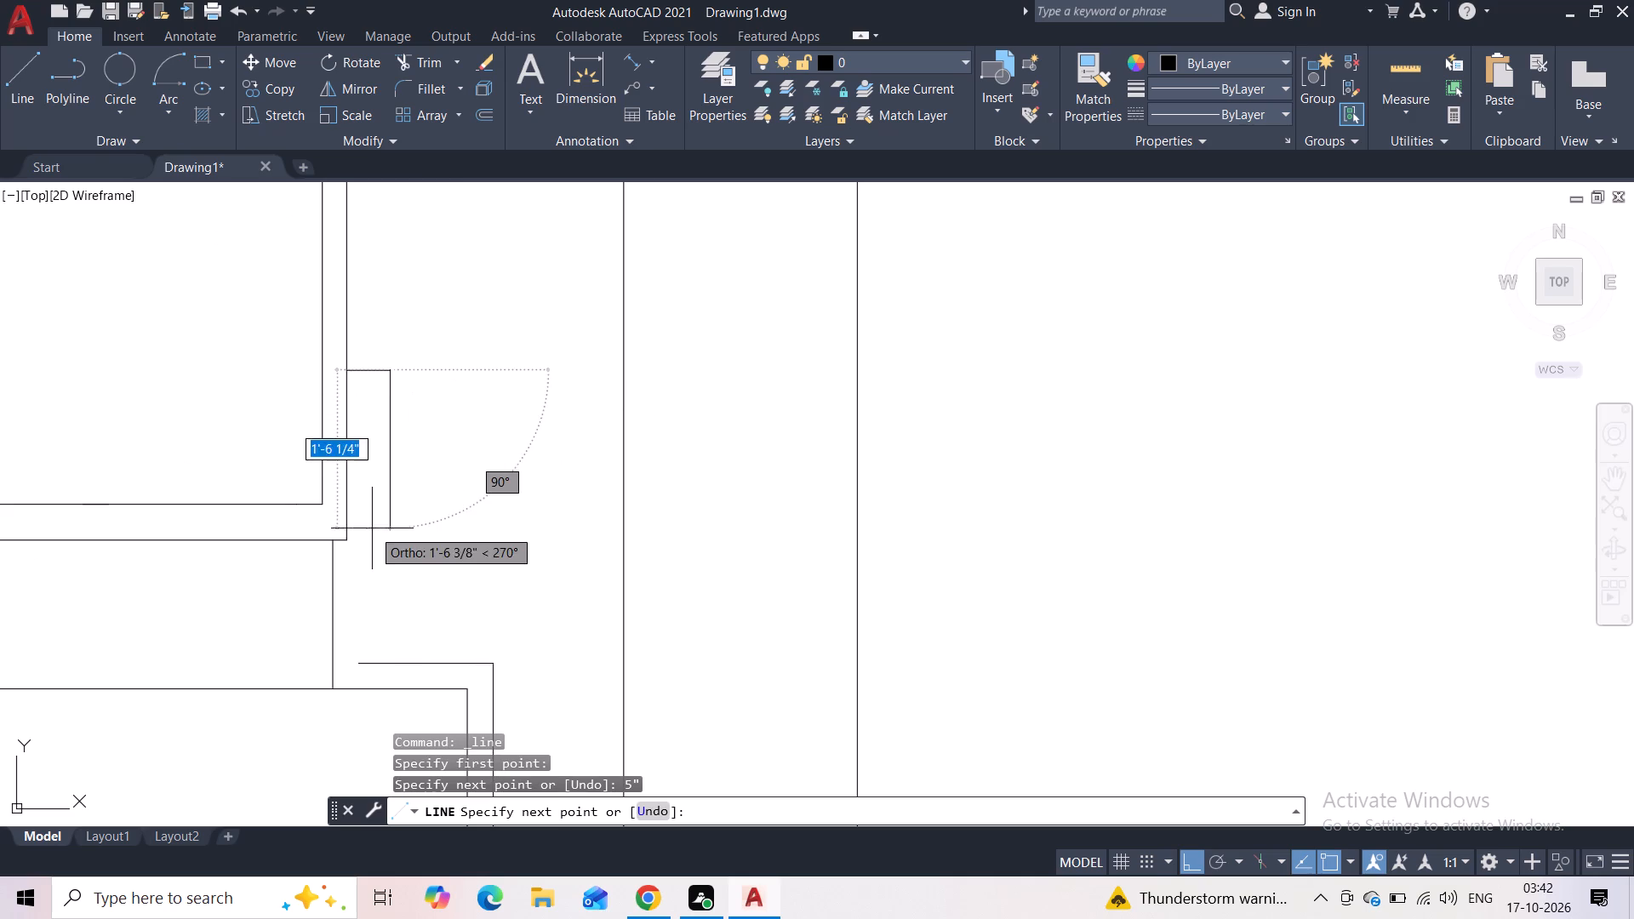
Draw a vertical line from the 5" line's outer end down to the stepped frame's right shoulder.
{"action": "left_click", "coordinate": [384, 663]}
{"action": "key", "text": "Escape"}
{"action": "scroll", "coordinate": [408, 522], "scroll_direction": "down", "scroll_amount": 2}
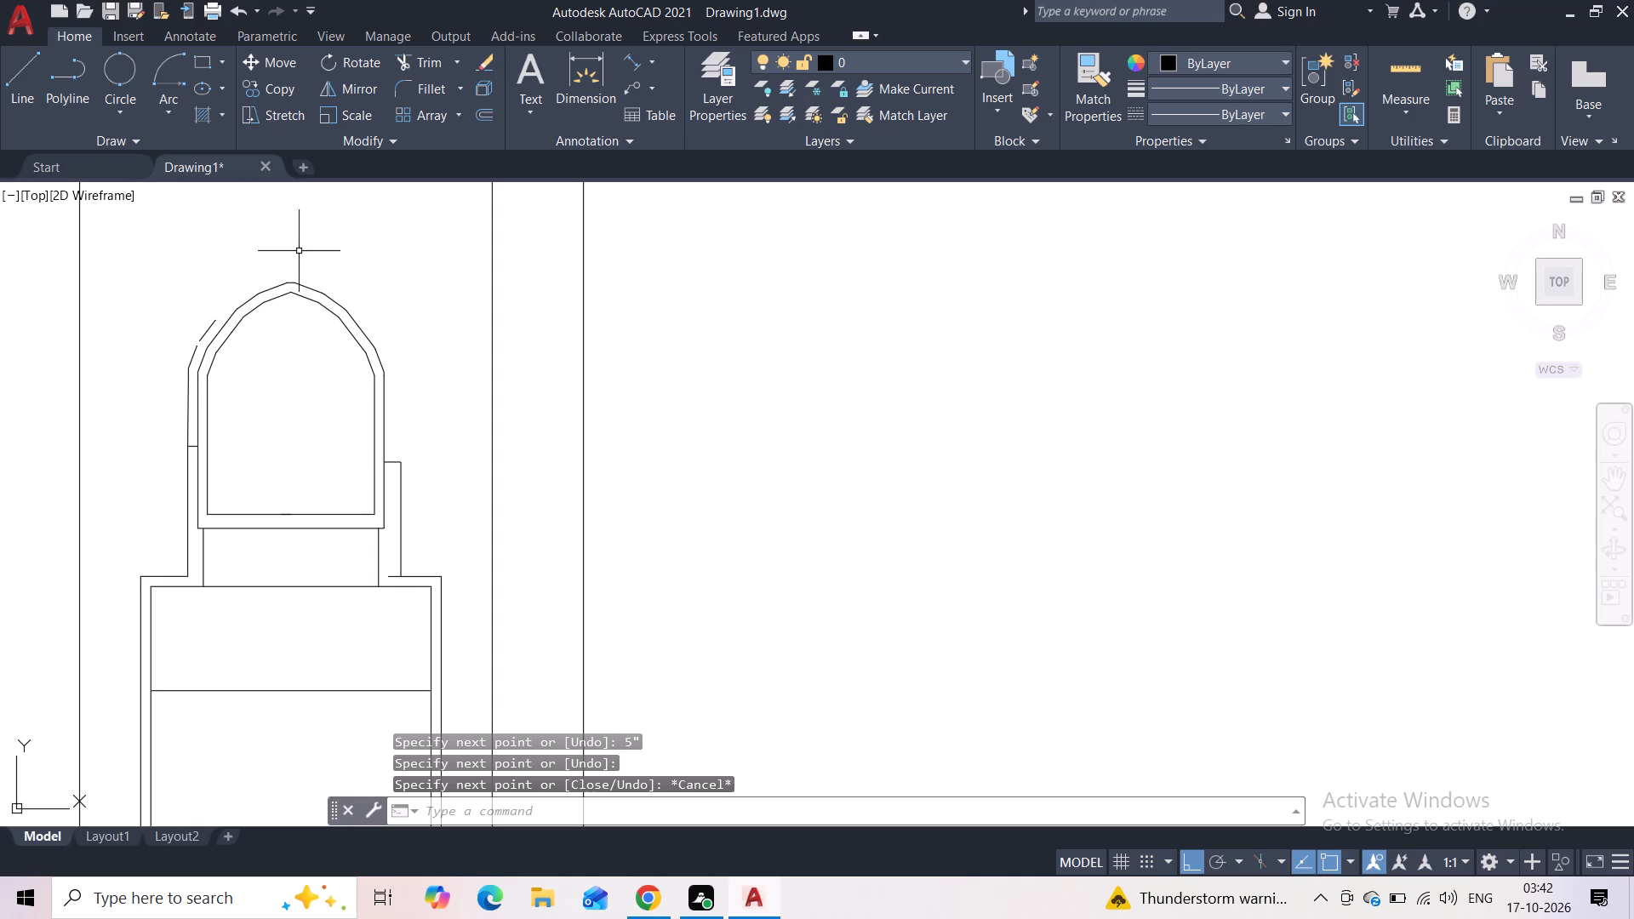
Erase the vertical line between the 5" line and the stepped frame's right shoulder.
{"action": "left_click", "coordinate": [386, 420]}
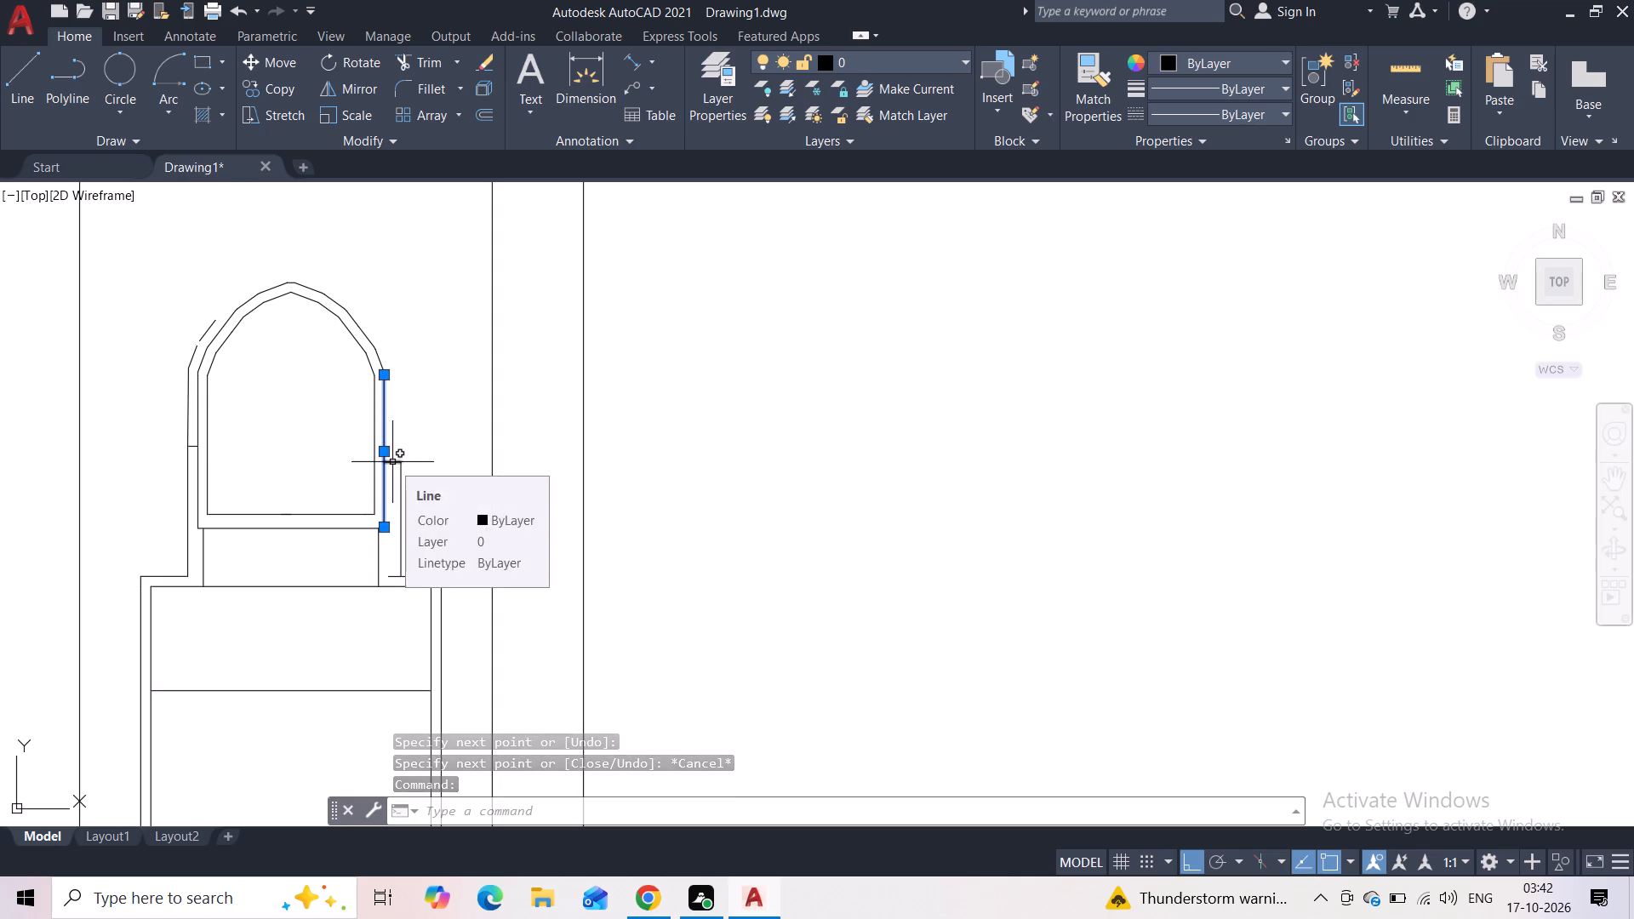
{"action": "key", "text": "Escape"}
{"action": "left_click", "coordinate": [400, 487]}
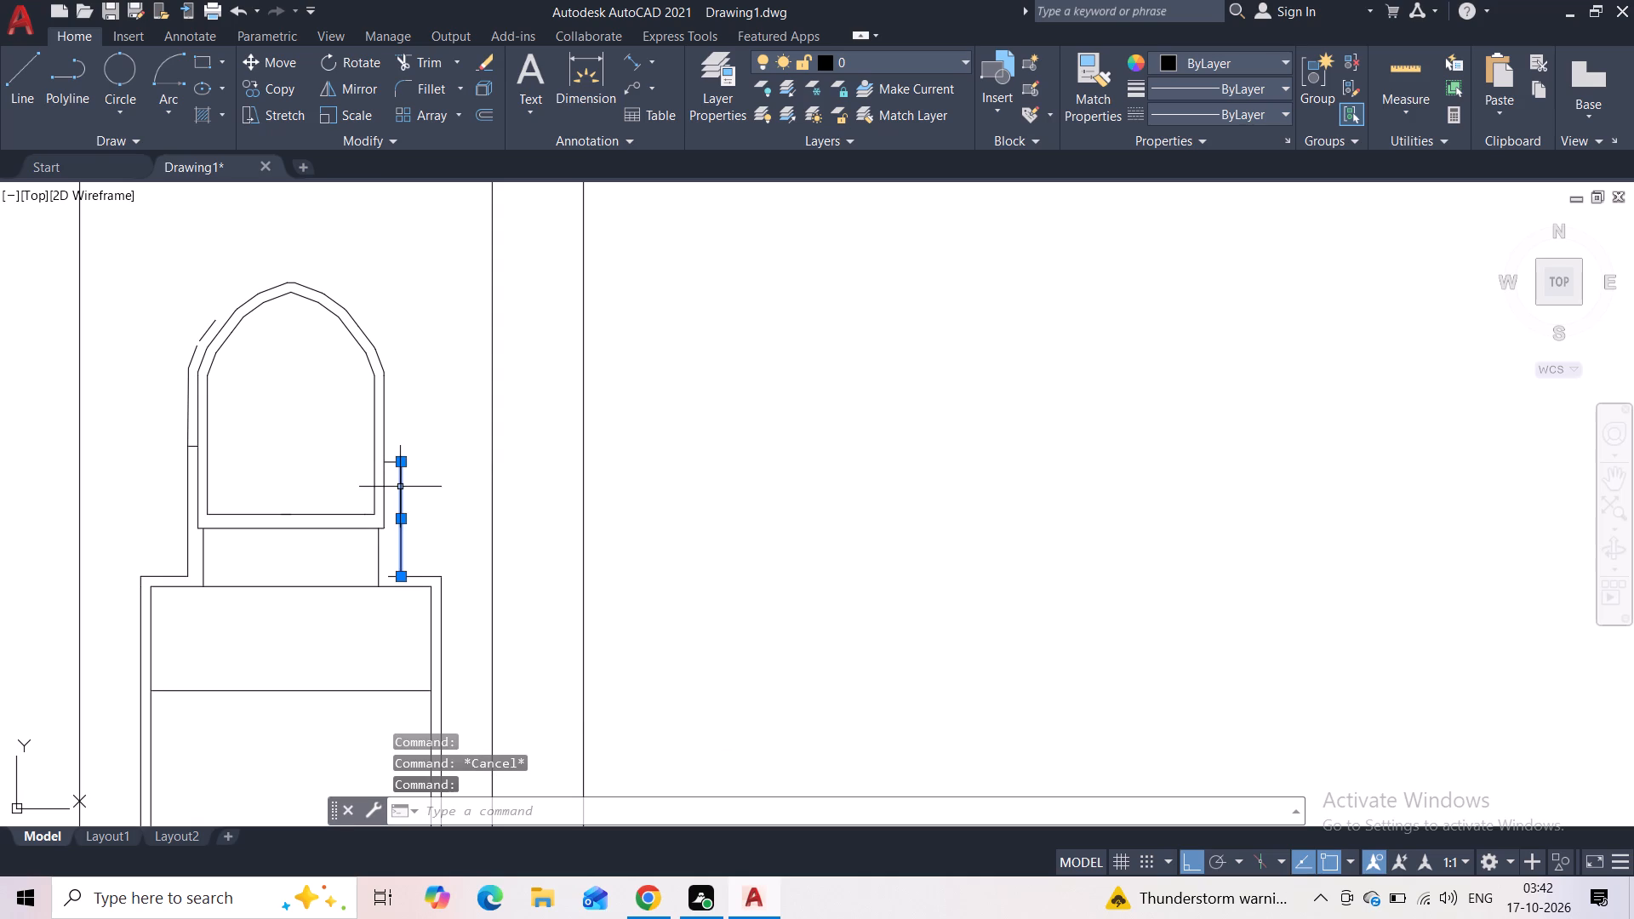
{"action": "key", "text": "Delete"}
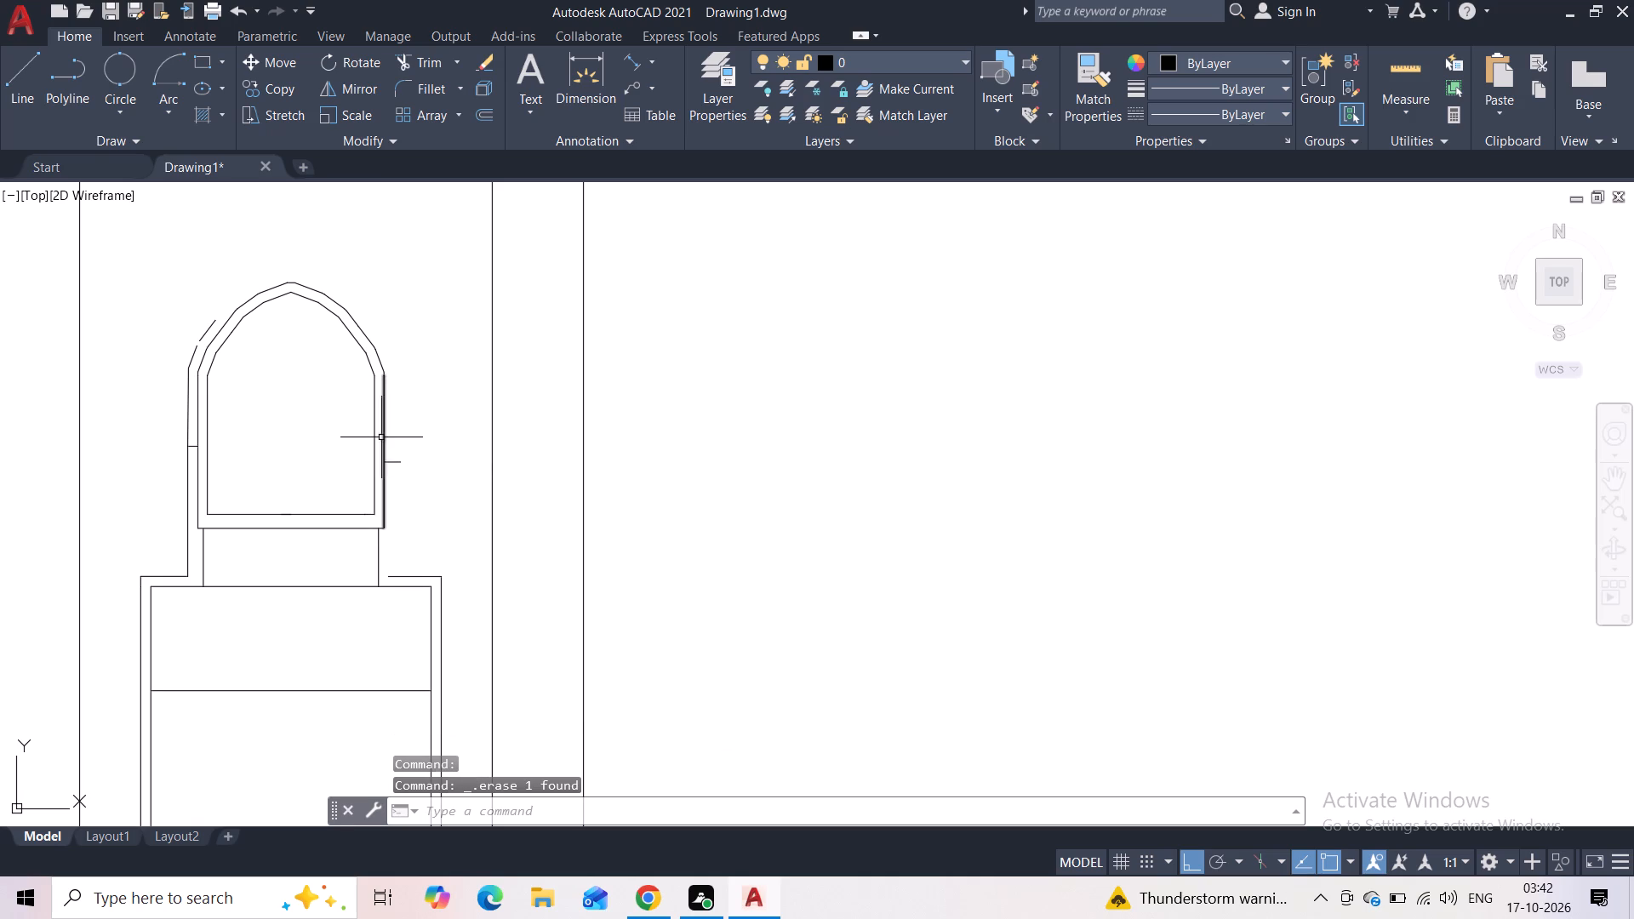
Offset the dome's outer right vertical edge 5" outward.
{"action": "left_click", "coordinate": [385, 437]}
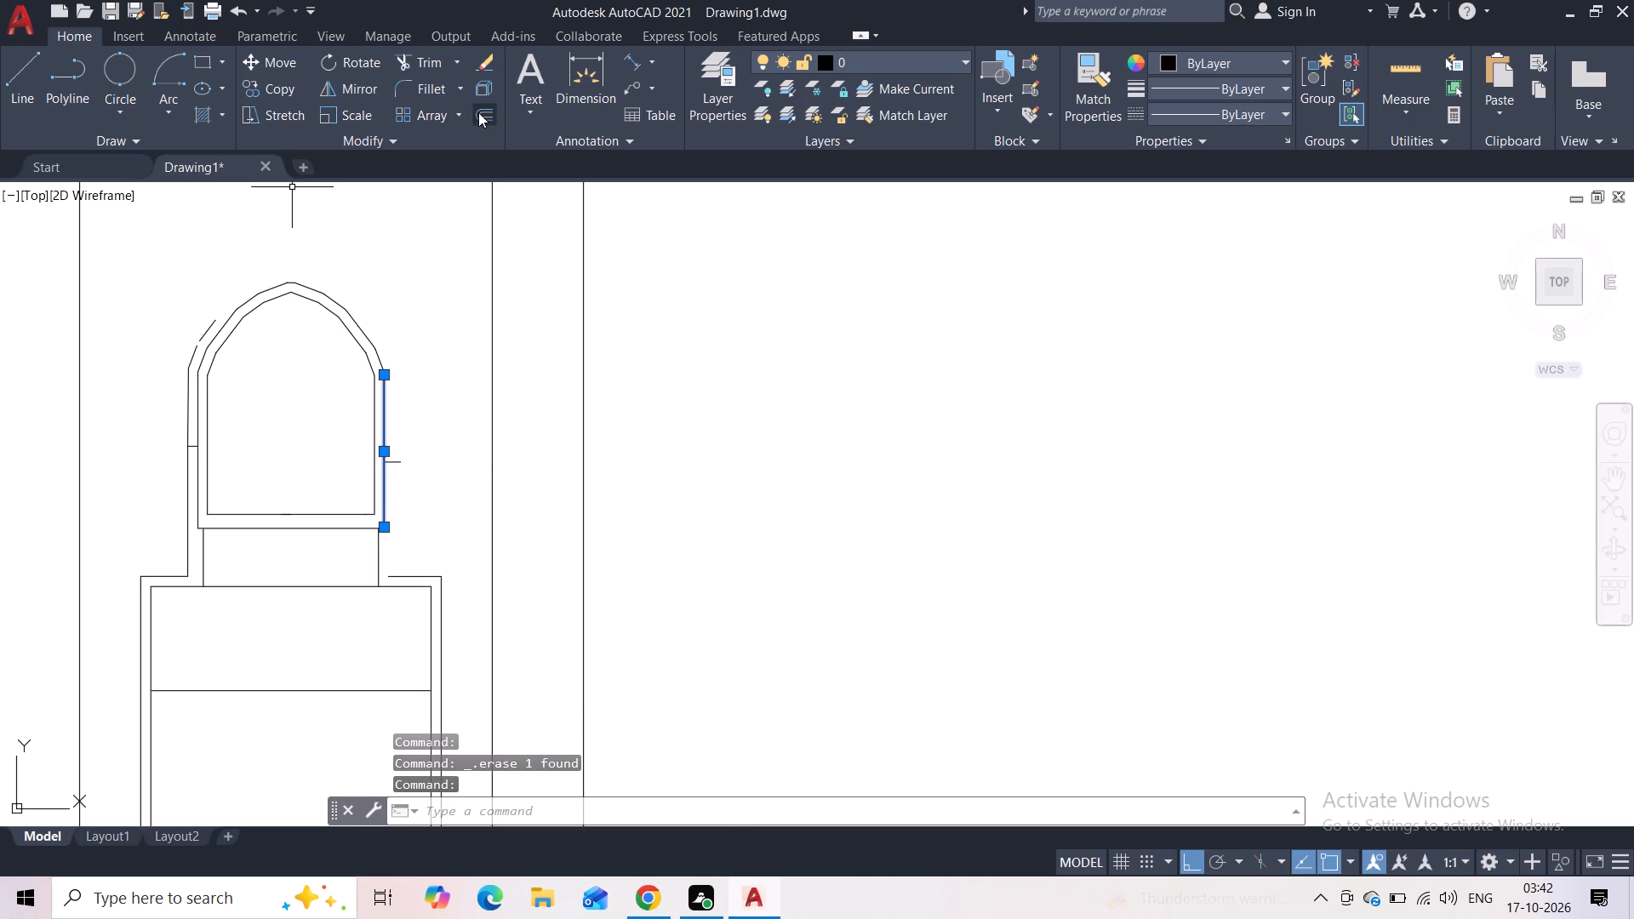
{"action": "left_click", "coordinate": [478, 112]}
{"action": "type", "text": "5\""}
{"action": "key", "text": "Return"}
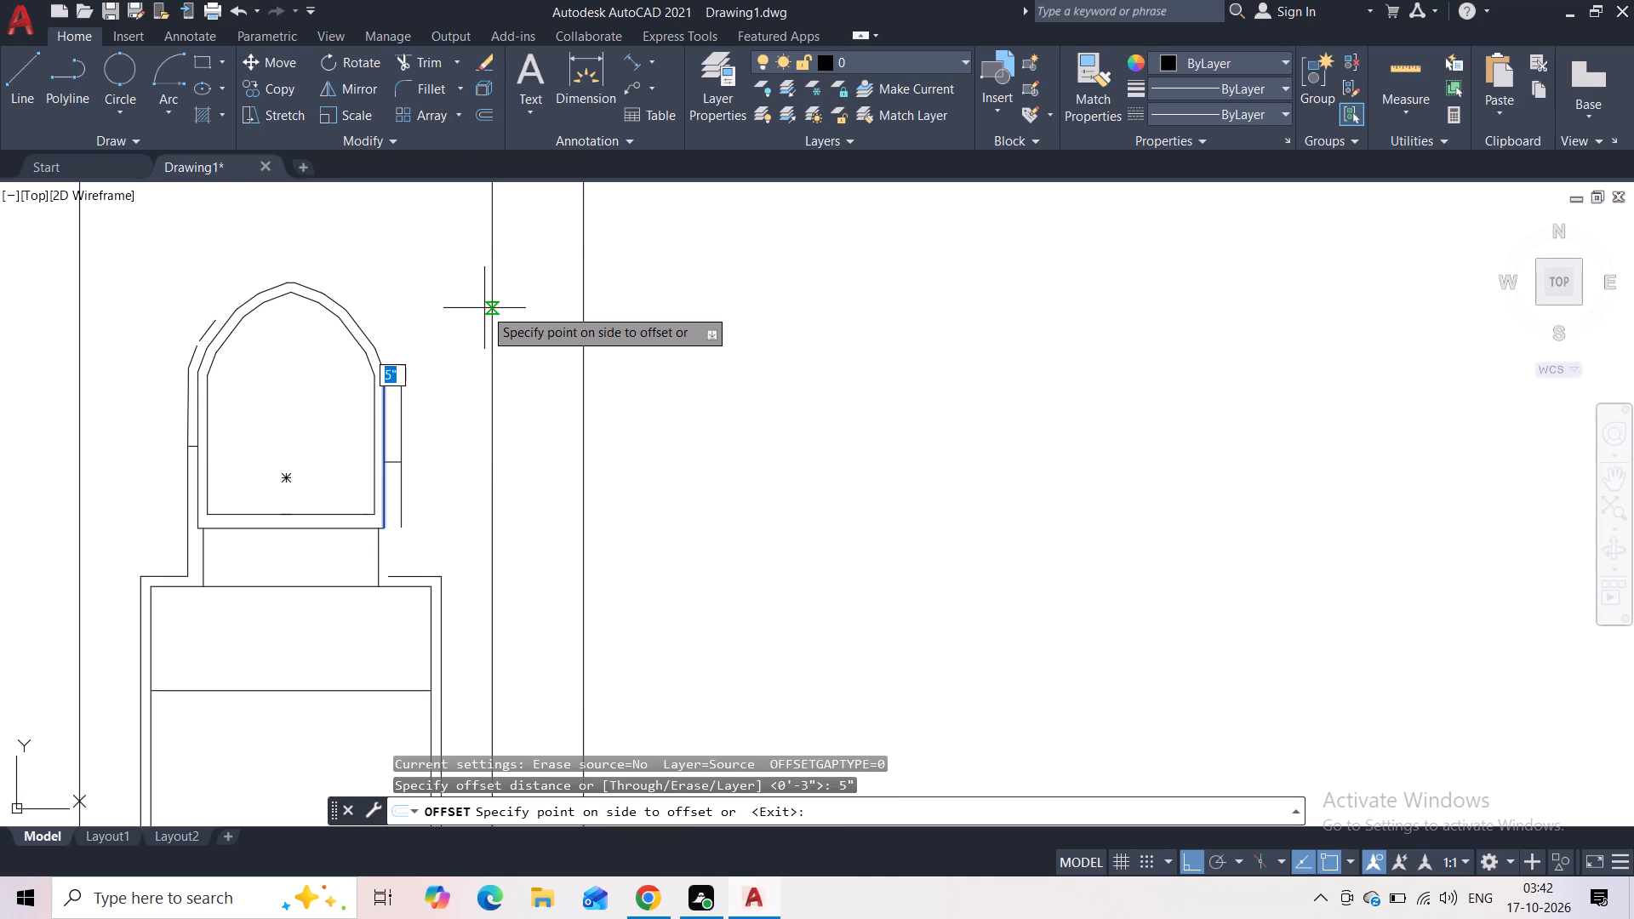
{"action": "left_click", "coordinate": [437, 312]}
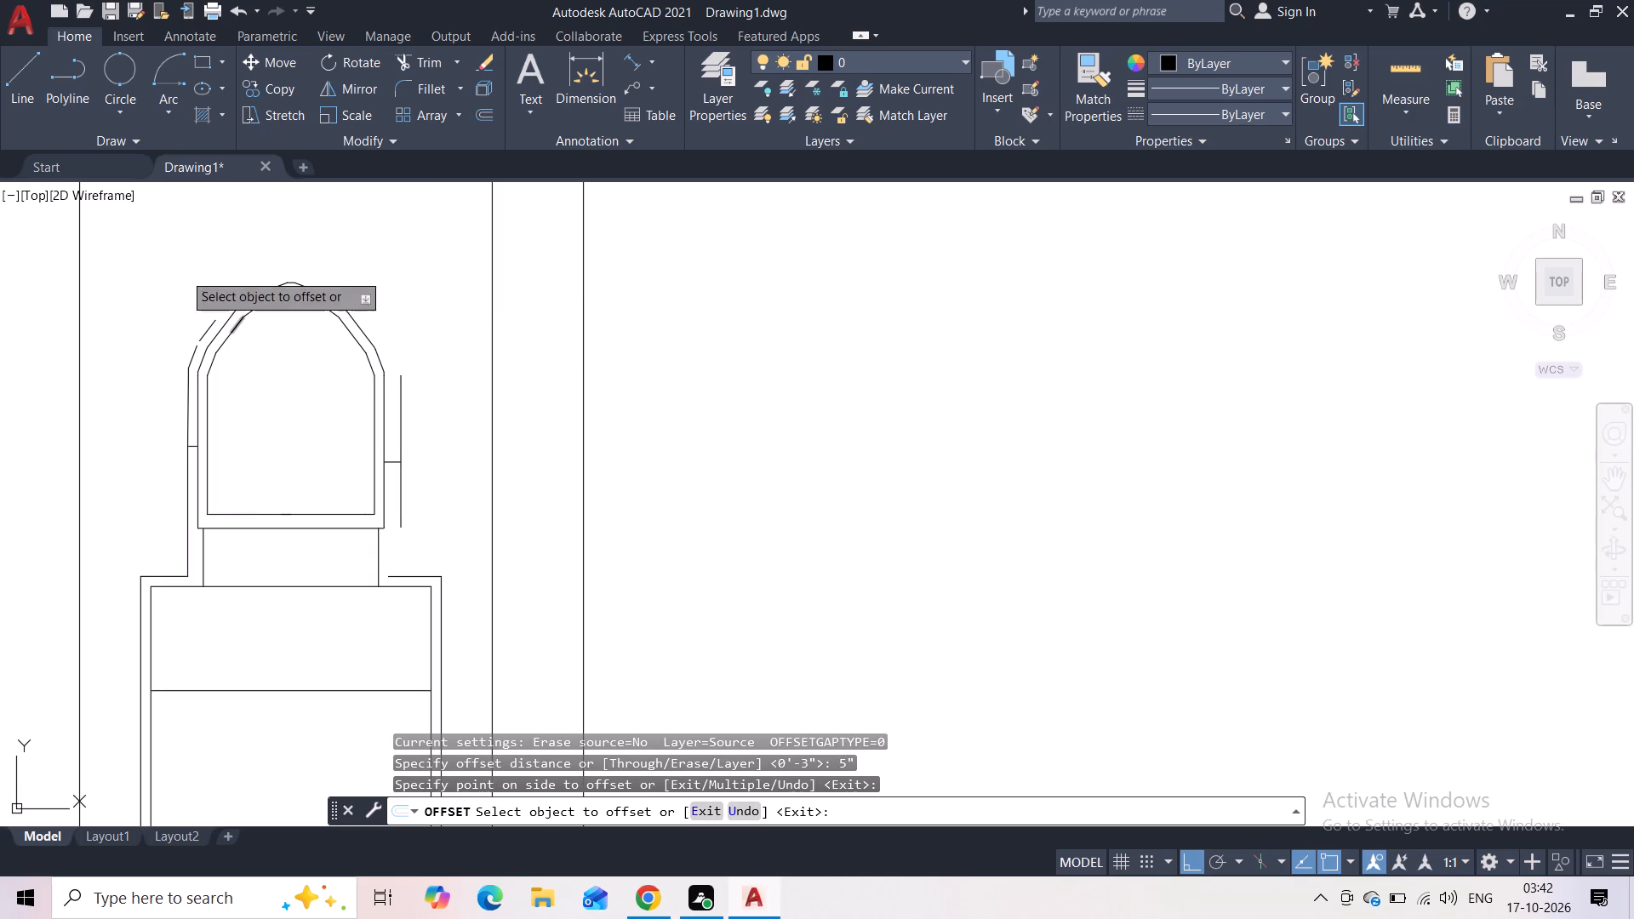
Draw a vertical line from the lower end of the offset right edge down to the stepped frame's right shoulder.
{"action": "left_click", "coordinate": [37, 101]}
{"action": "scroll", "coordinate": [388, 546], "scroll_direction": "up", "scroll_amount": 3}
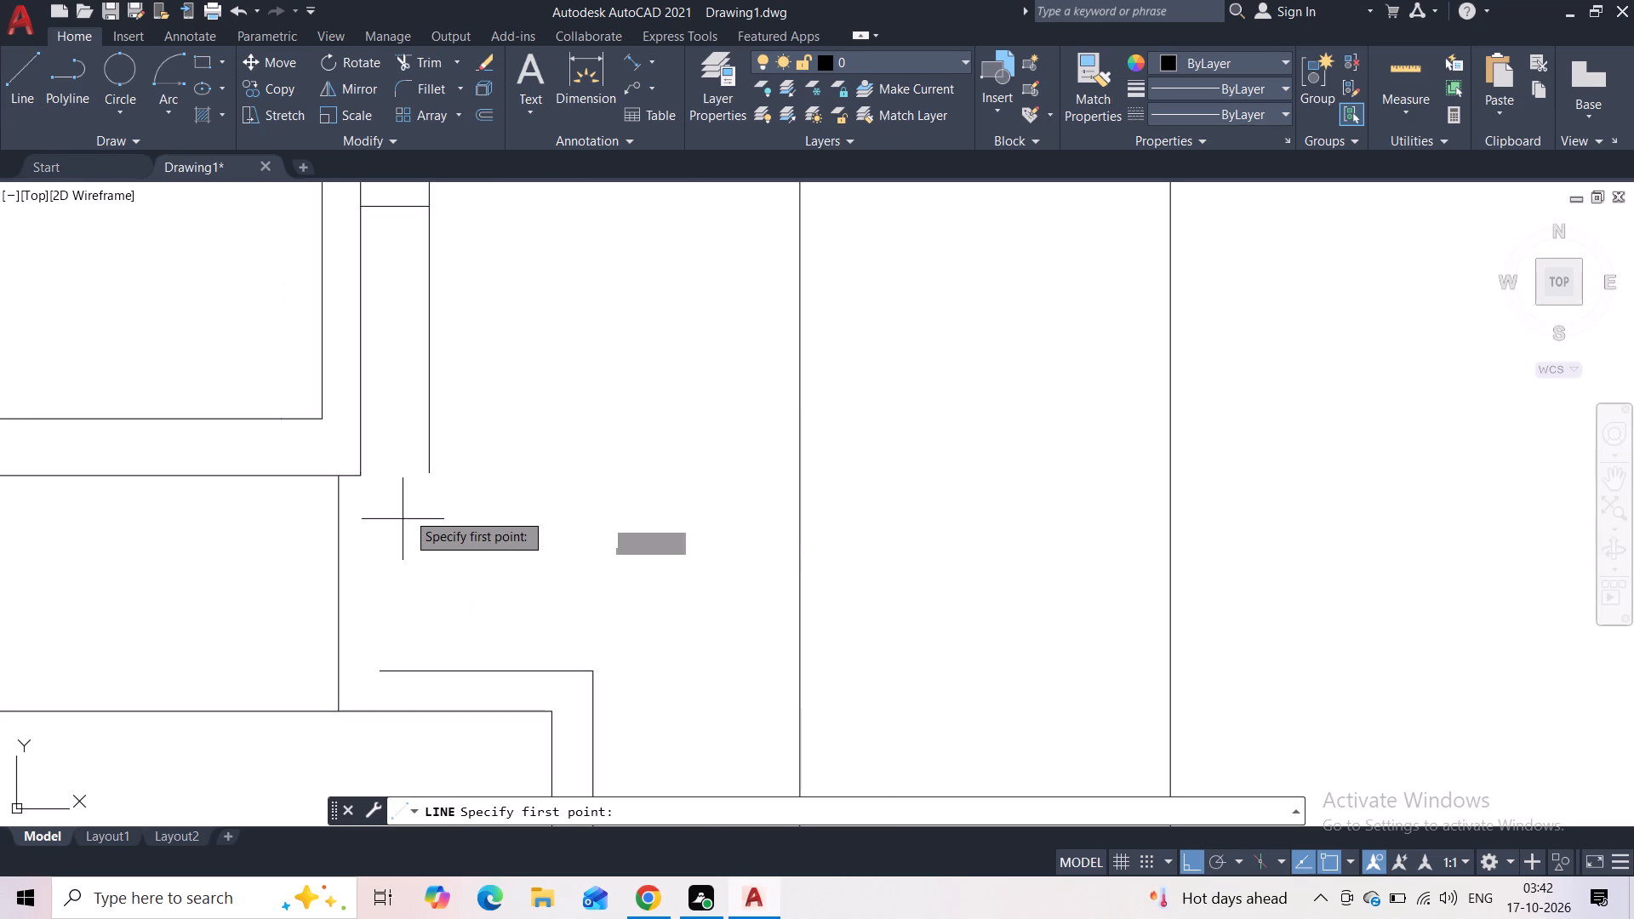
{"action": "left_click", "coordinate": [424, 480]}
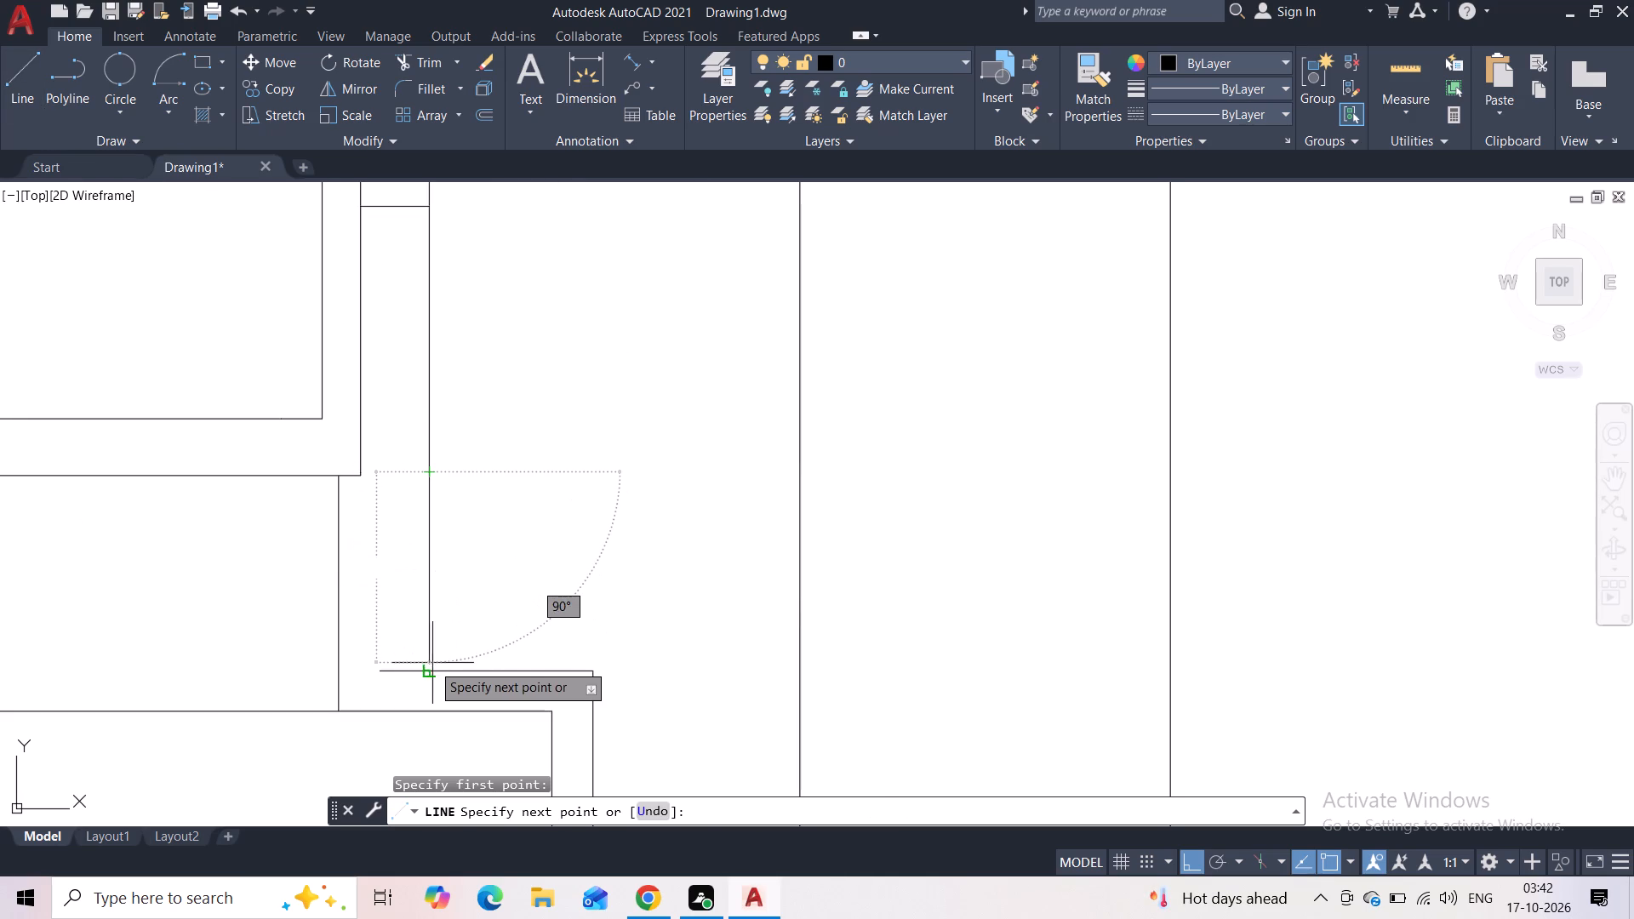
{"action": "left_click", "coordinate": [427, 666]}
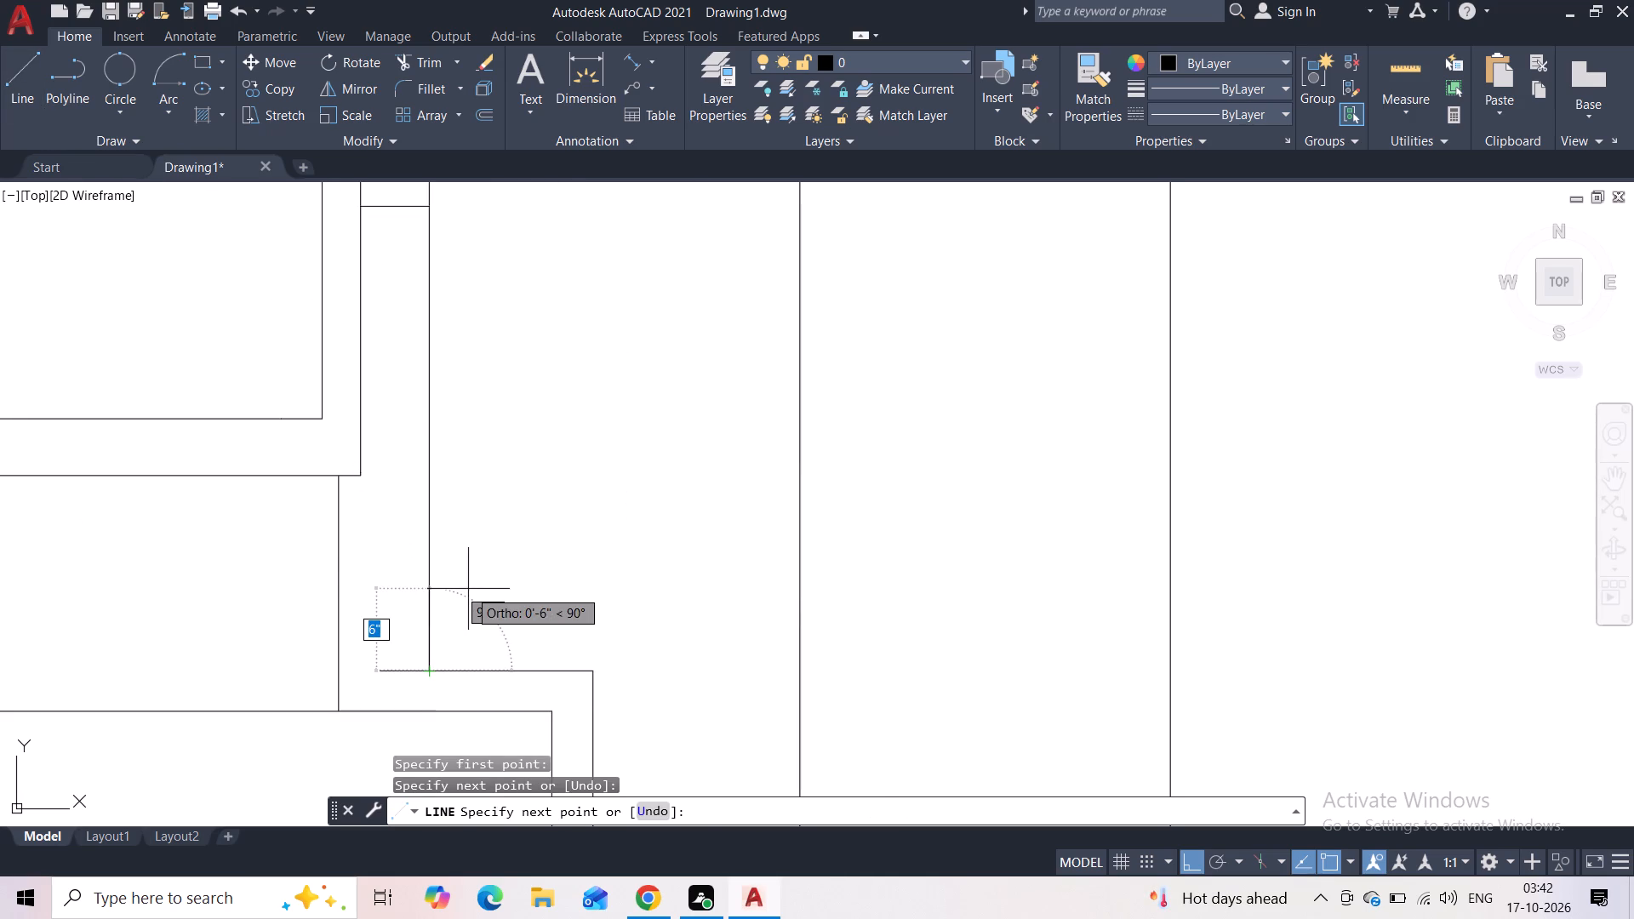
{"action": "key", "text": "Escape"}
Offset the two lowest sloping segments on the right side of the dome's outer outline 5" outward.
{"action": "scroll", "coordinate": [515, 537], "scroll_direction": "down", "scroll_amount": 2}
{"action": "middle_click_drag", "start_coordinate": [526, 488], "coordinate": [545, 570]}
{"action": "scroll", "coordinate": [545, 535], "scroll_direction": "down", "scroll_amount": 1}
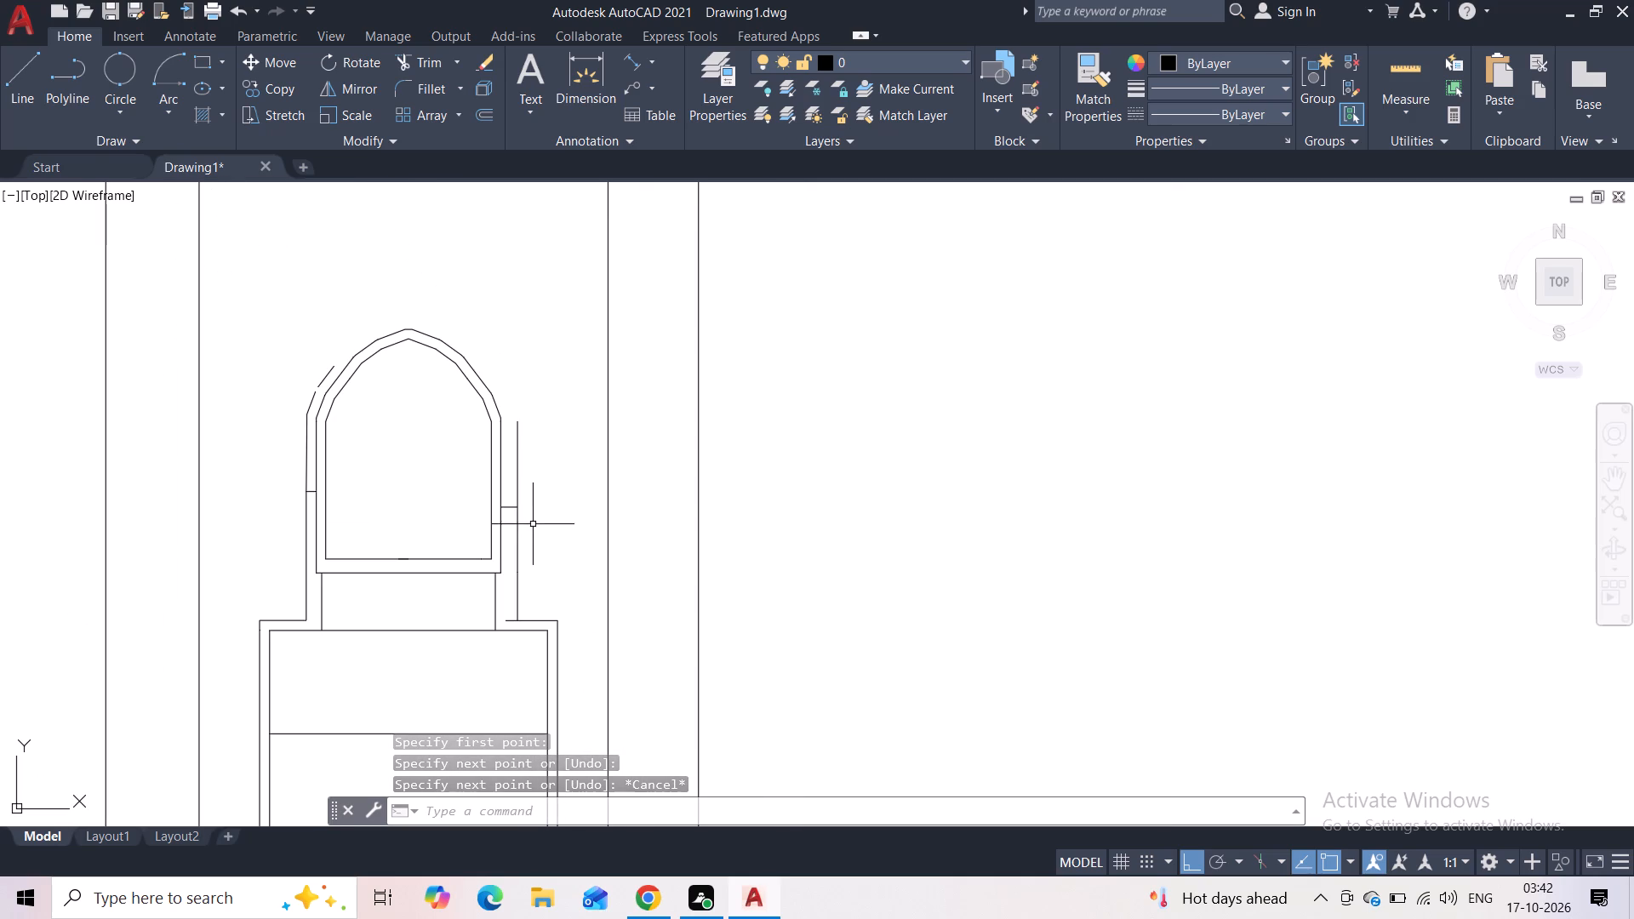
{"action": "left_click", "coordinate": [494, 398]}
{"action": "scroll", "coordinate": [494, 402], "scroll_direction": "up", "scroll_amount": 3}
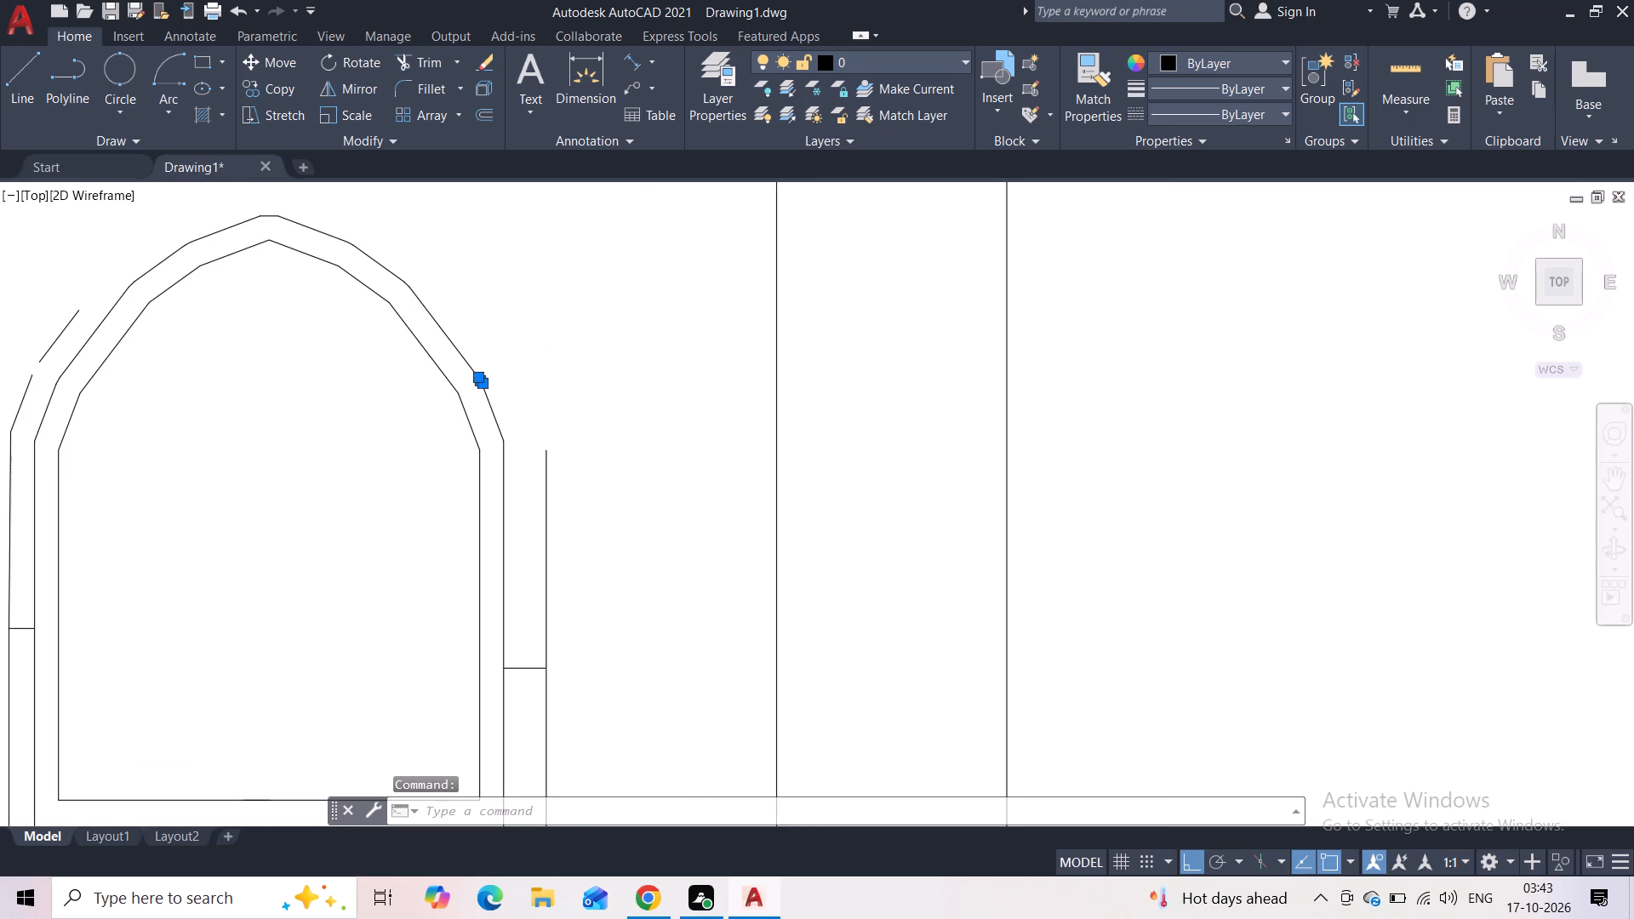
{"action": "left_click", "coordinate": [489, 410]}
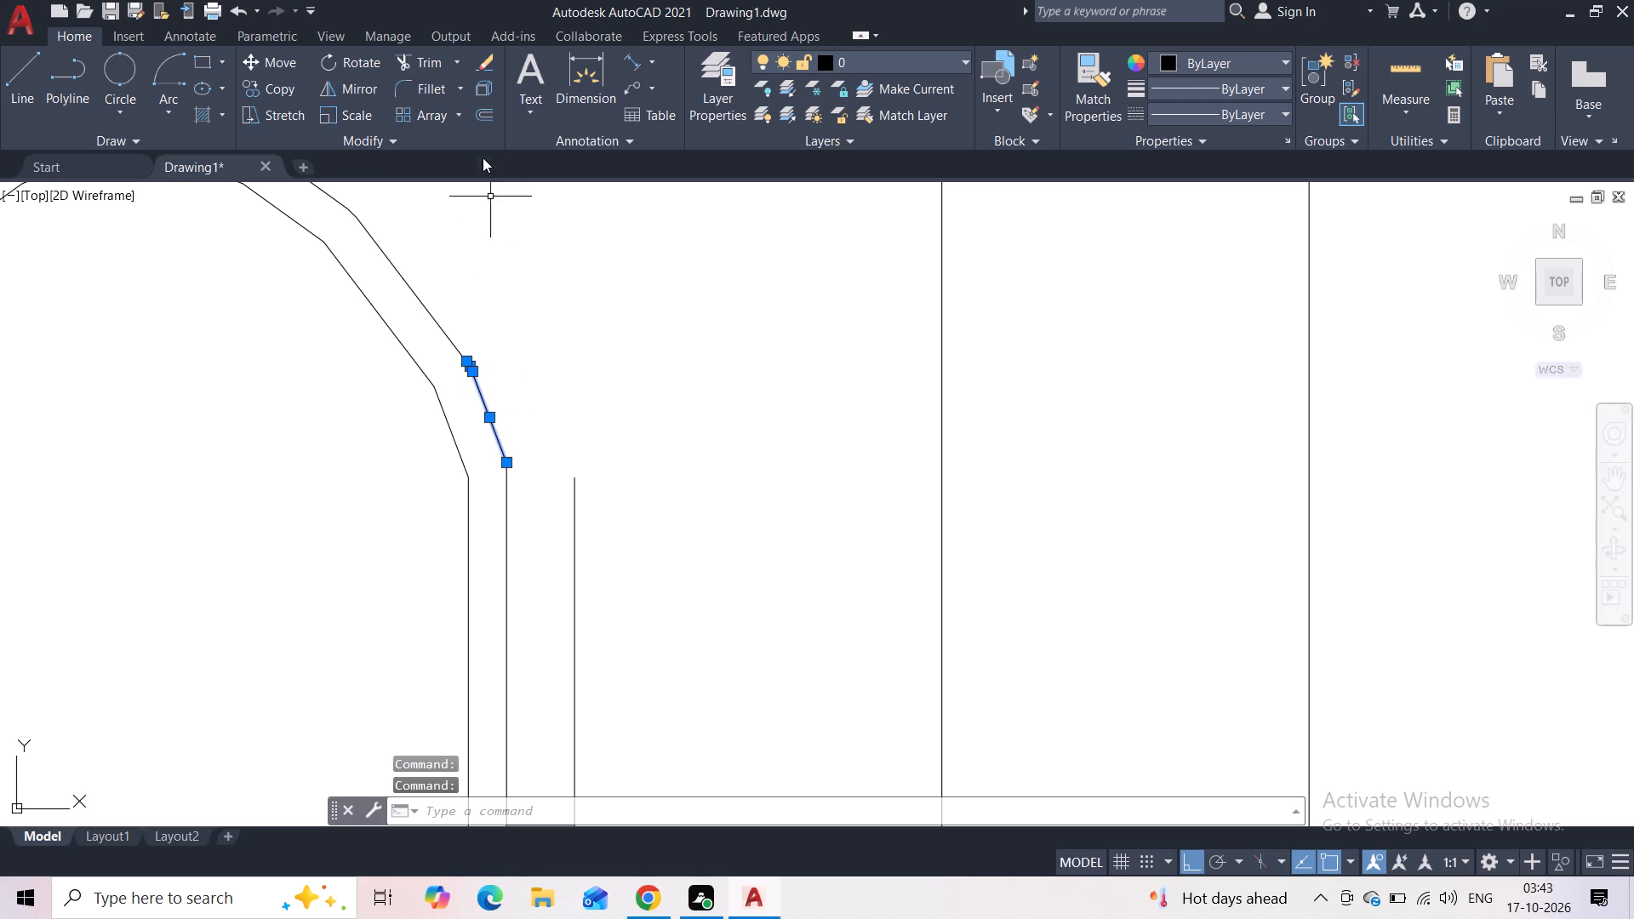
{"action": "left_click", "coordinate": [485, 119]}
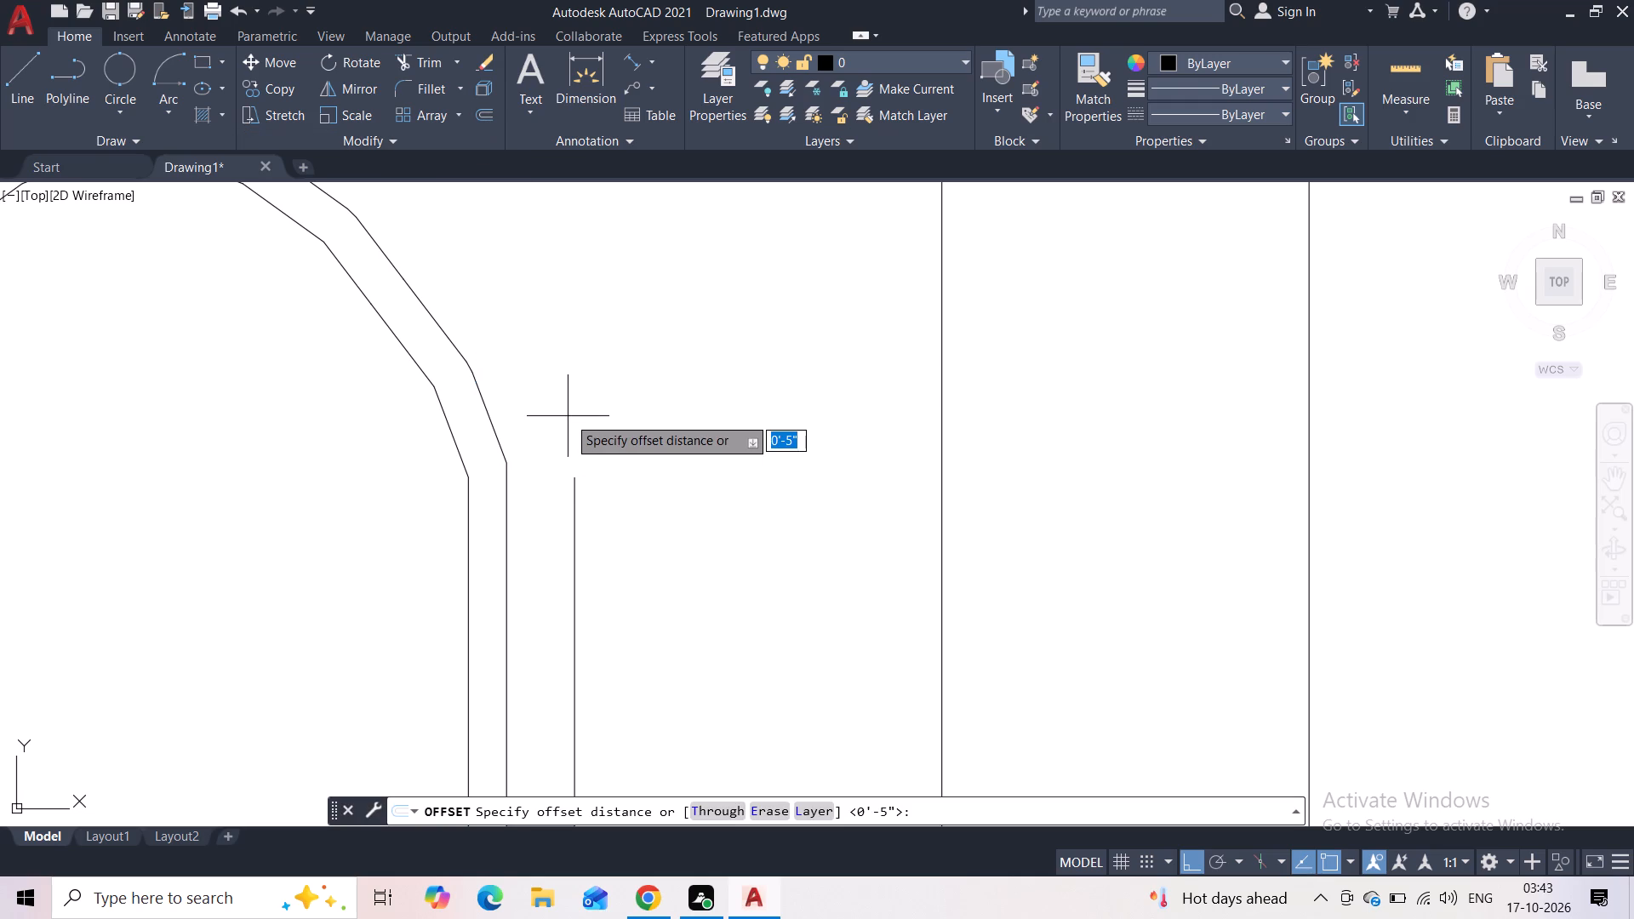
{"action": "type", "text": "5\"'"}
{"action": "key", "text": "BackSpace"}
{"action": "key", "text": "Return"}
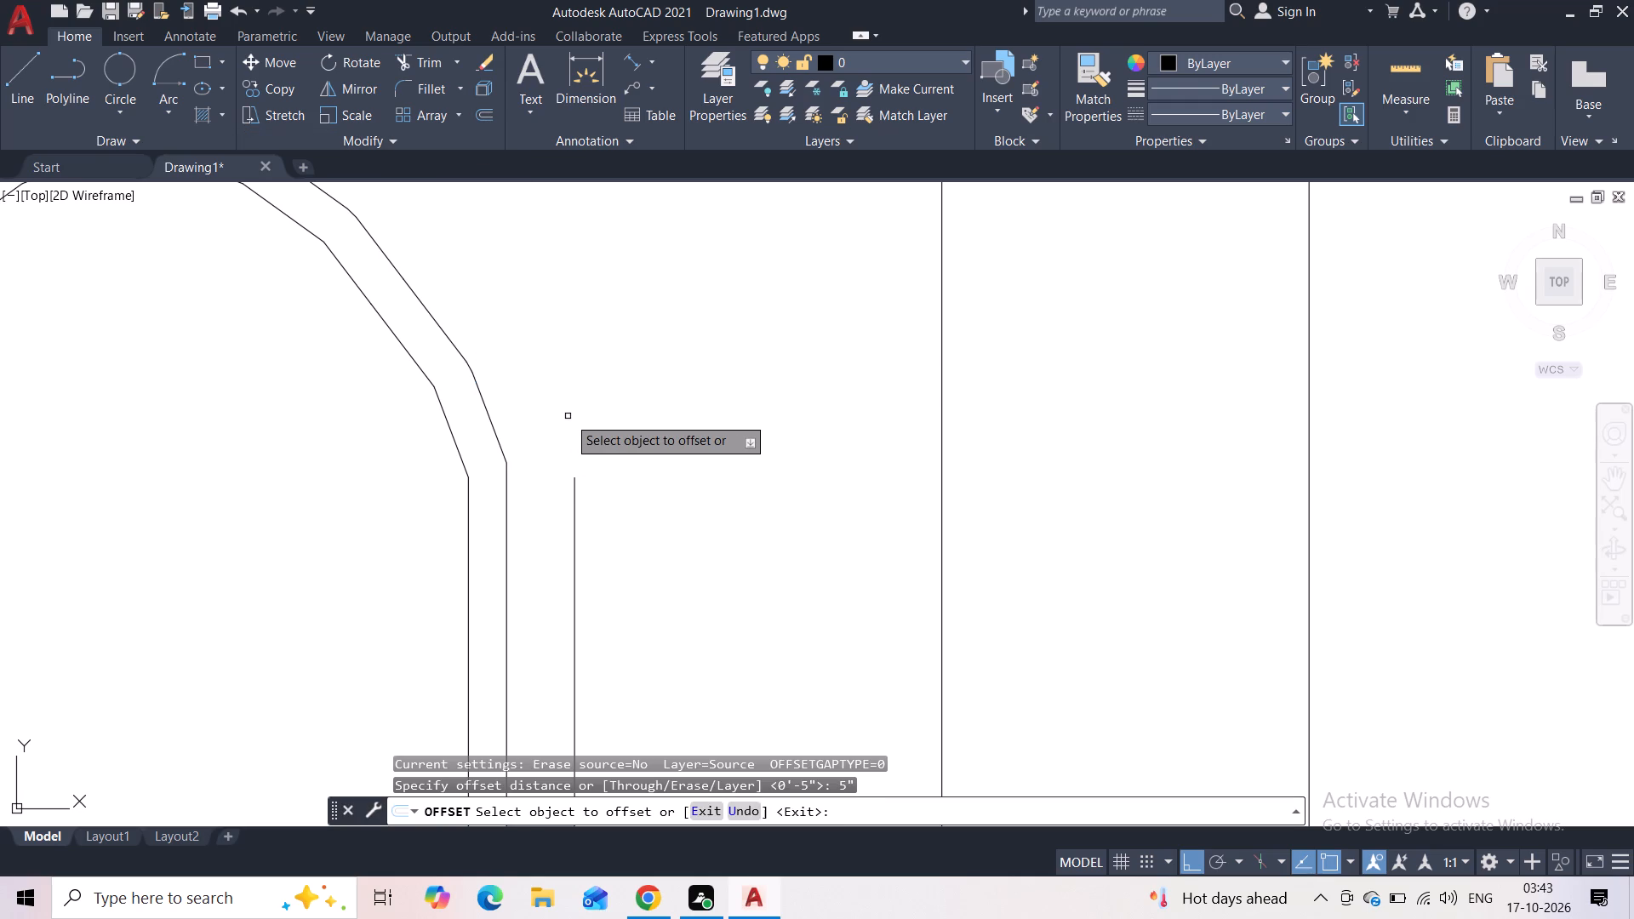
{"action": "left_click", "coordinate": [488, 419]}
{"action": "left_click", "coordinate": [545, 374]}
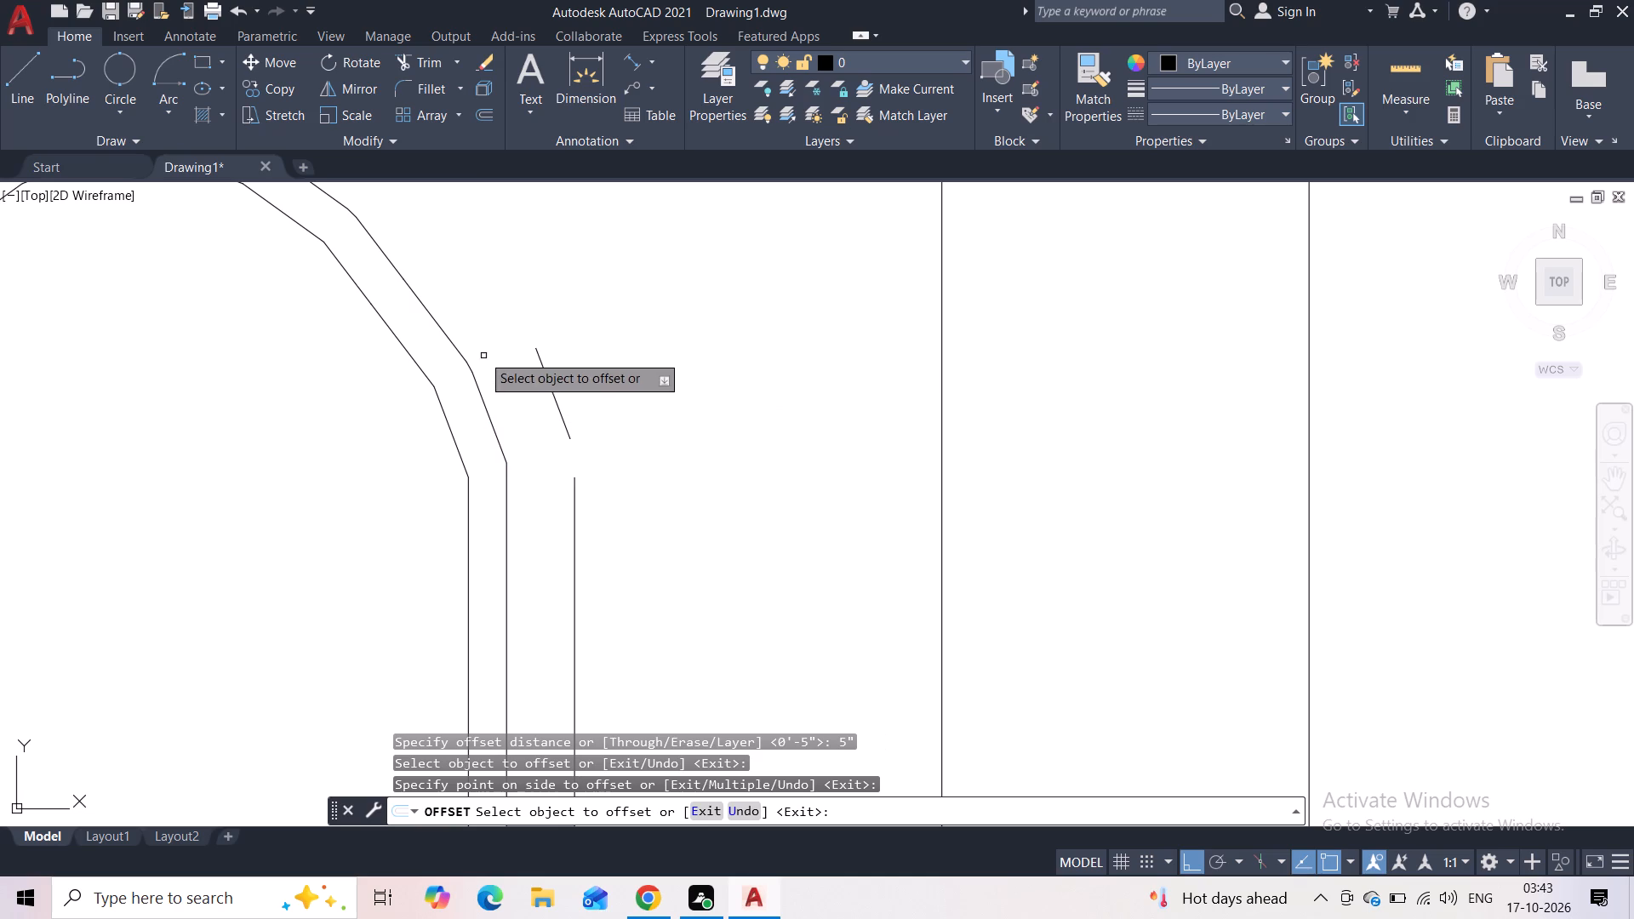
{"action": "left_click", "coordinate": [442, 330]}
{"action": "left_click", "coordinate": [513, 296]}
Offset the remaining long segments on the dome's upper right outer outline 5" outward, up to near the apex.
{"action": "middle_click_drag", "start_coordinate": [560, 248], "coordinate": [560, 250]}
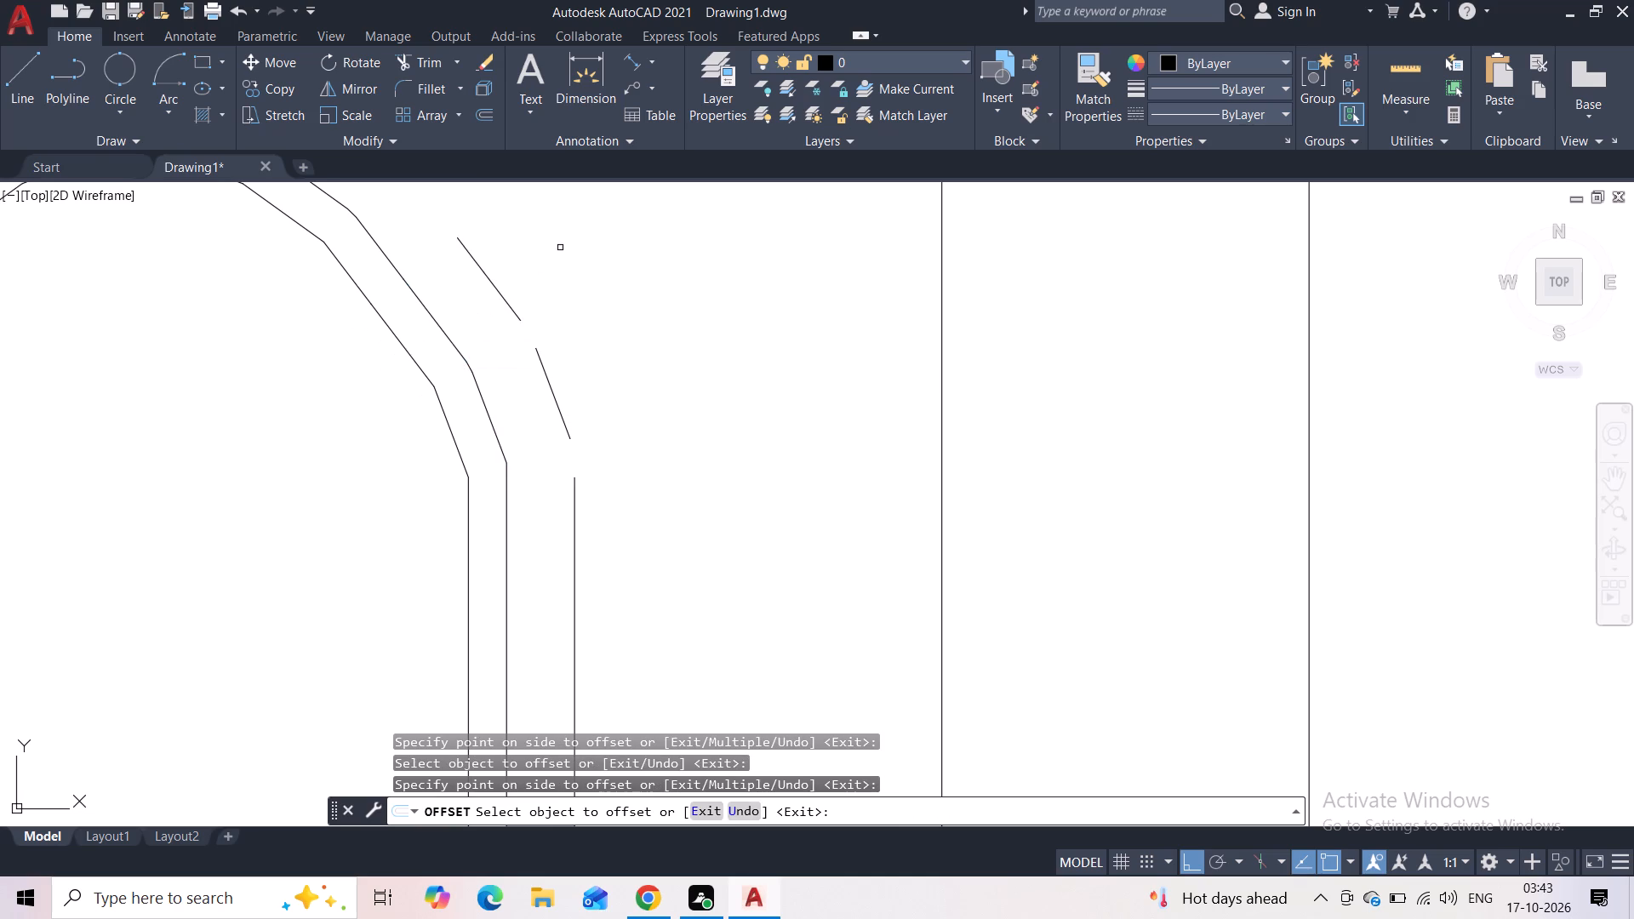
{"action": "middle_click_drag", "start_coordinate": [560, 250], "coordinate": [616, 460]}
{"action": "left_click", "coordinate": [422, 442]}
{"action": "left_click", "coordinate": [490, 400]}
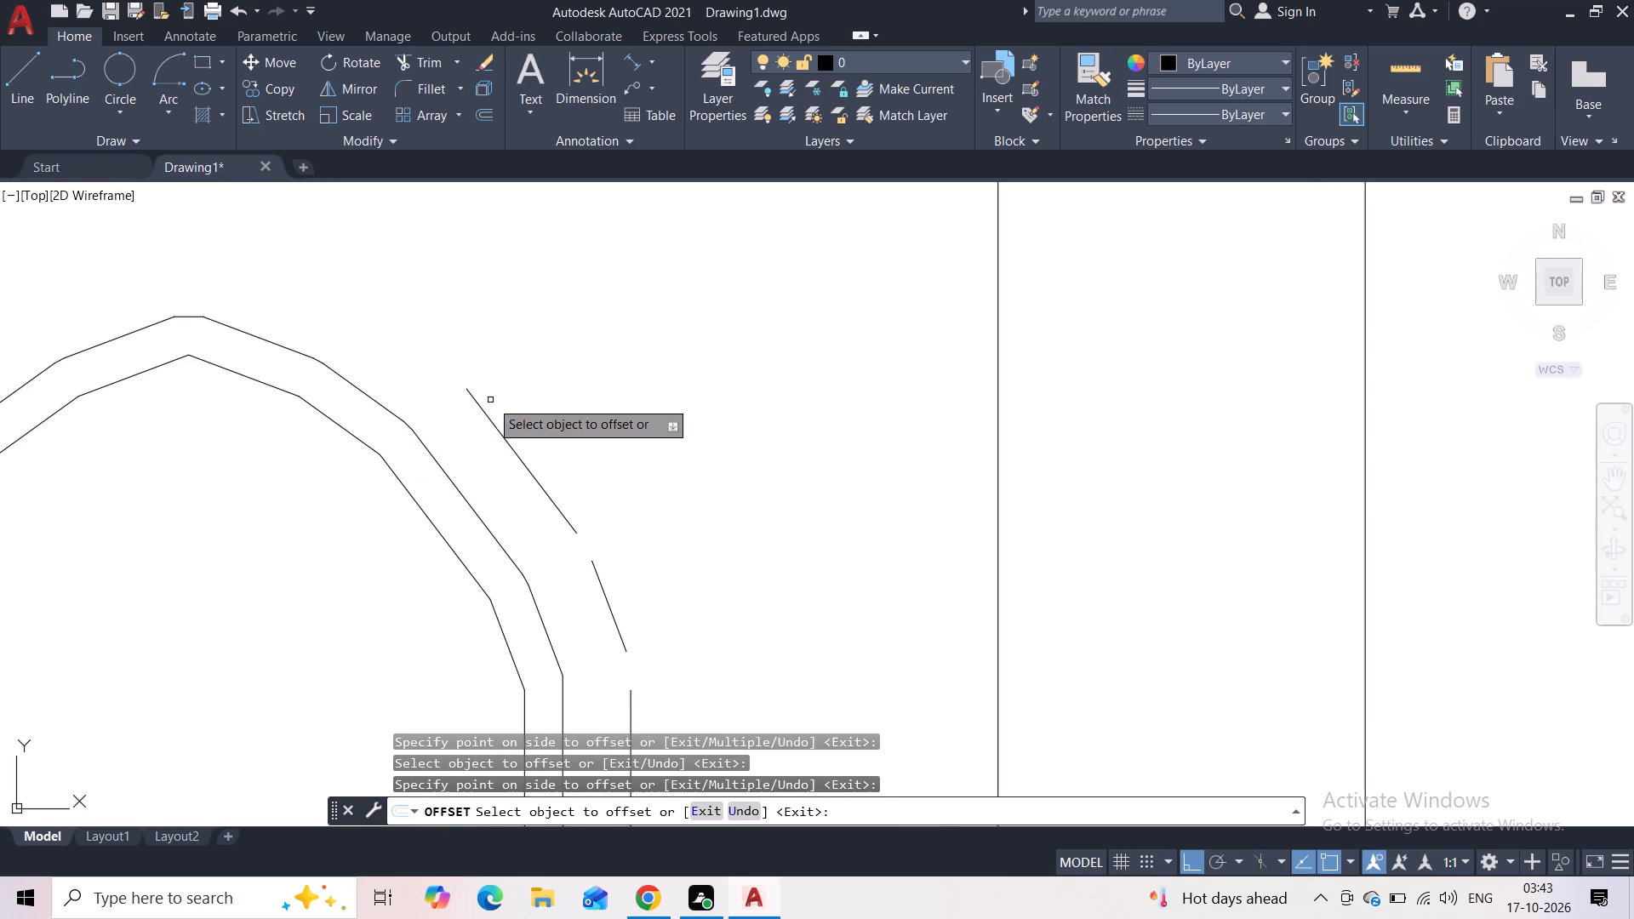
{"action": "left_click", "coordinate": [373, 408]}
{"action": "left_click", "coordinate": [374, 400]}
{"action": "left_click", "coordinate": [411, 342]}
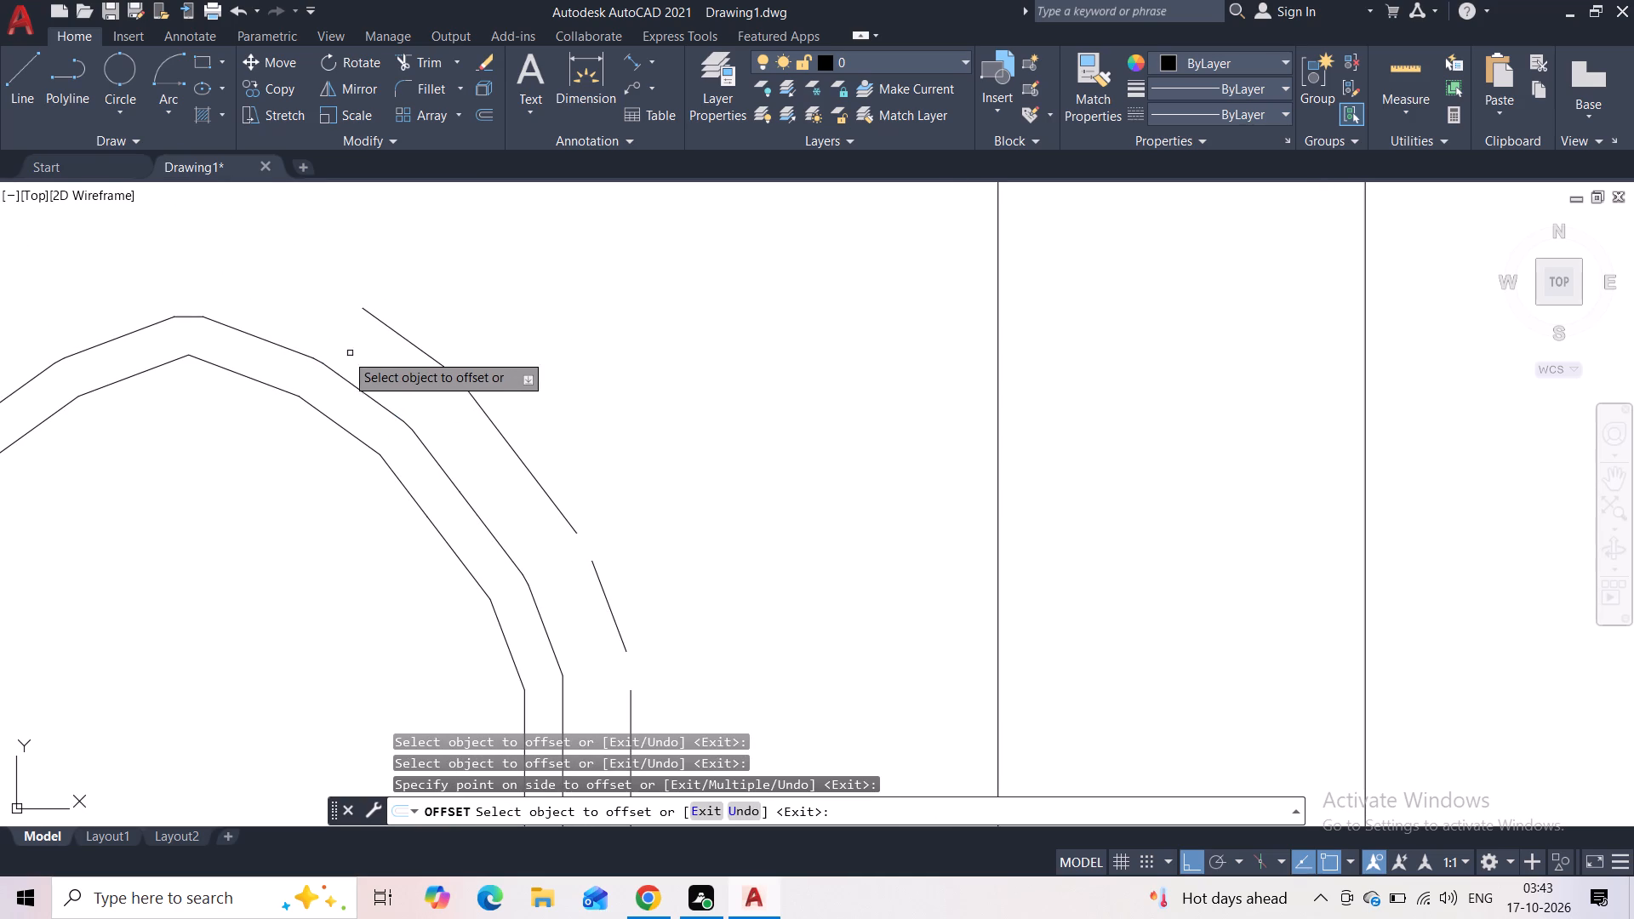
{"action": "left_click", "coordinate": [307, 353]}
{"action": "left_click", "coordinate": [318, 308]}
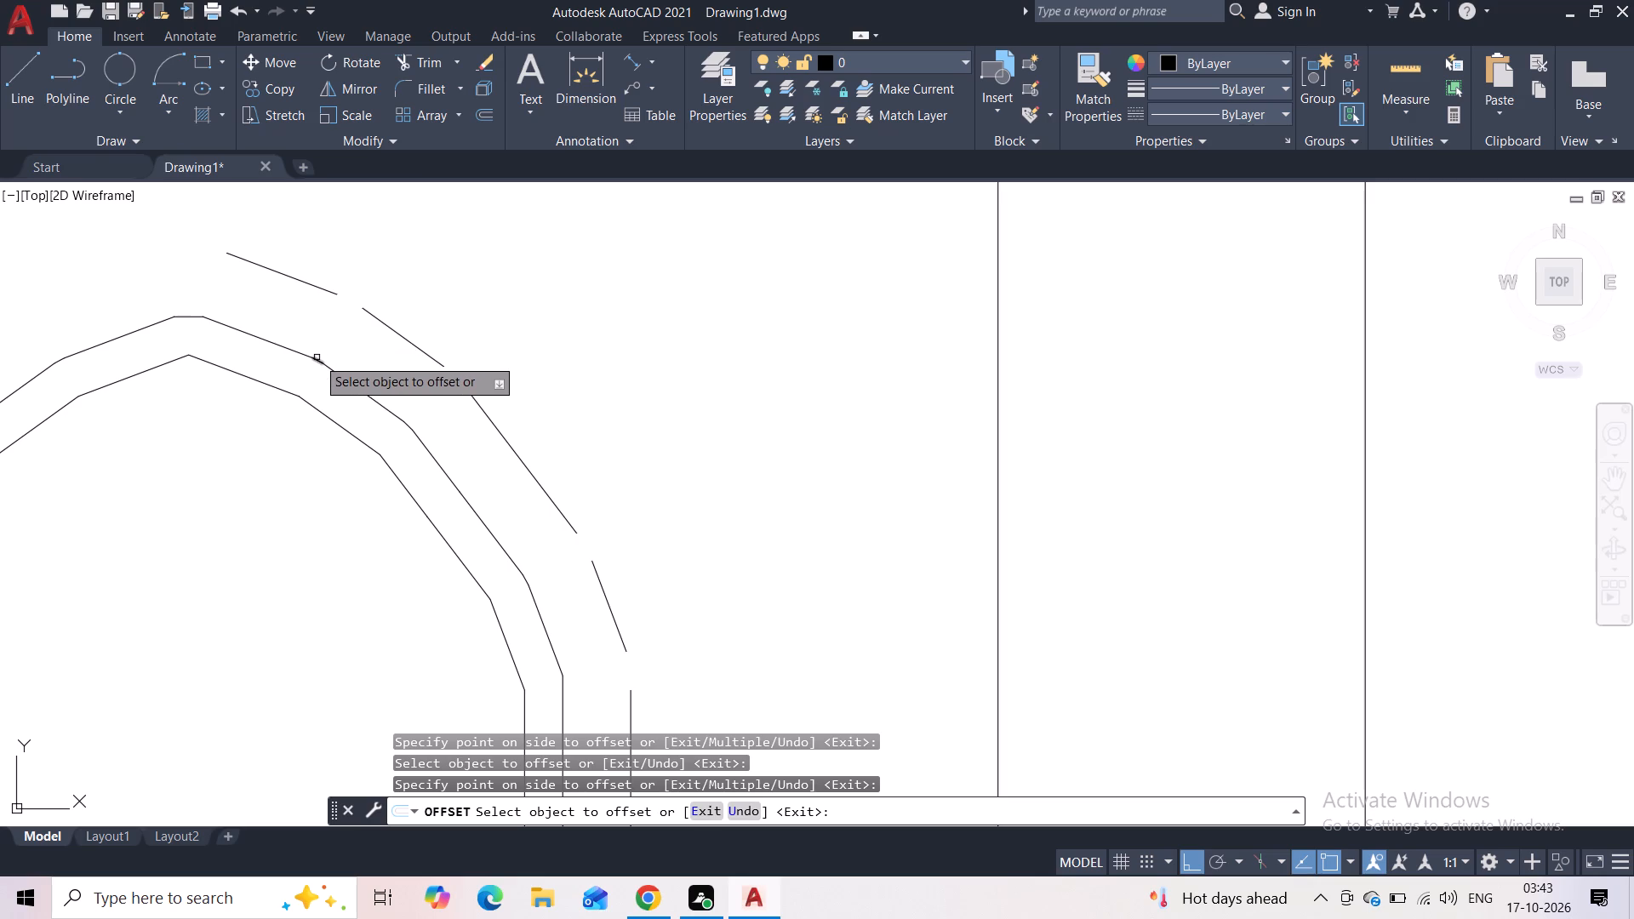
Offset the short corner segments of the dome's right outer outline 5" outward, including the one where the curve meets the vertical edge.
{"action": "left_click", "coordinate": [315, 359]}
{"action": "left_click", "coordinate": [391, 279]}
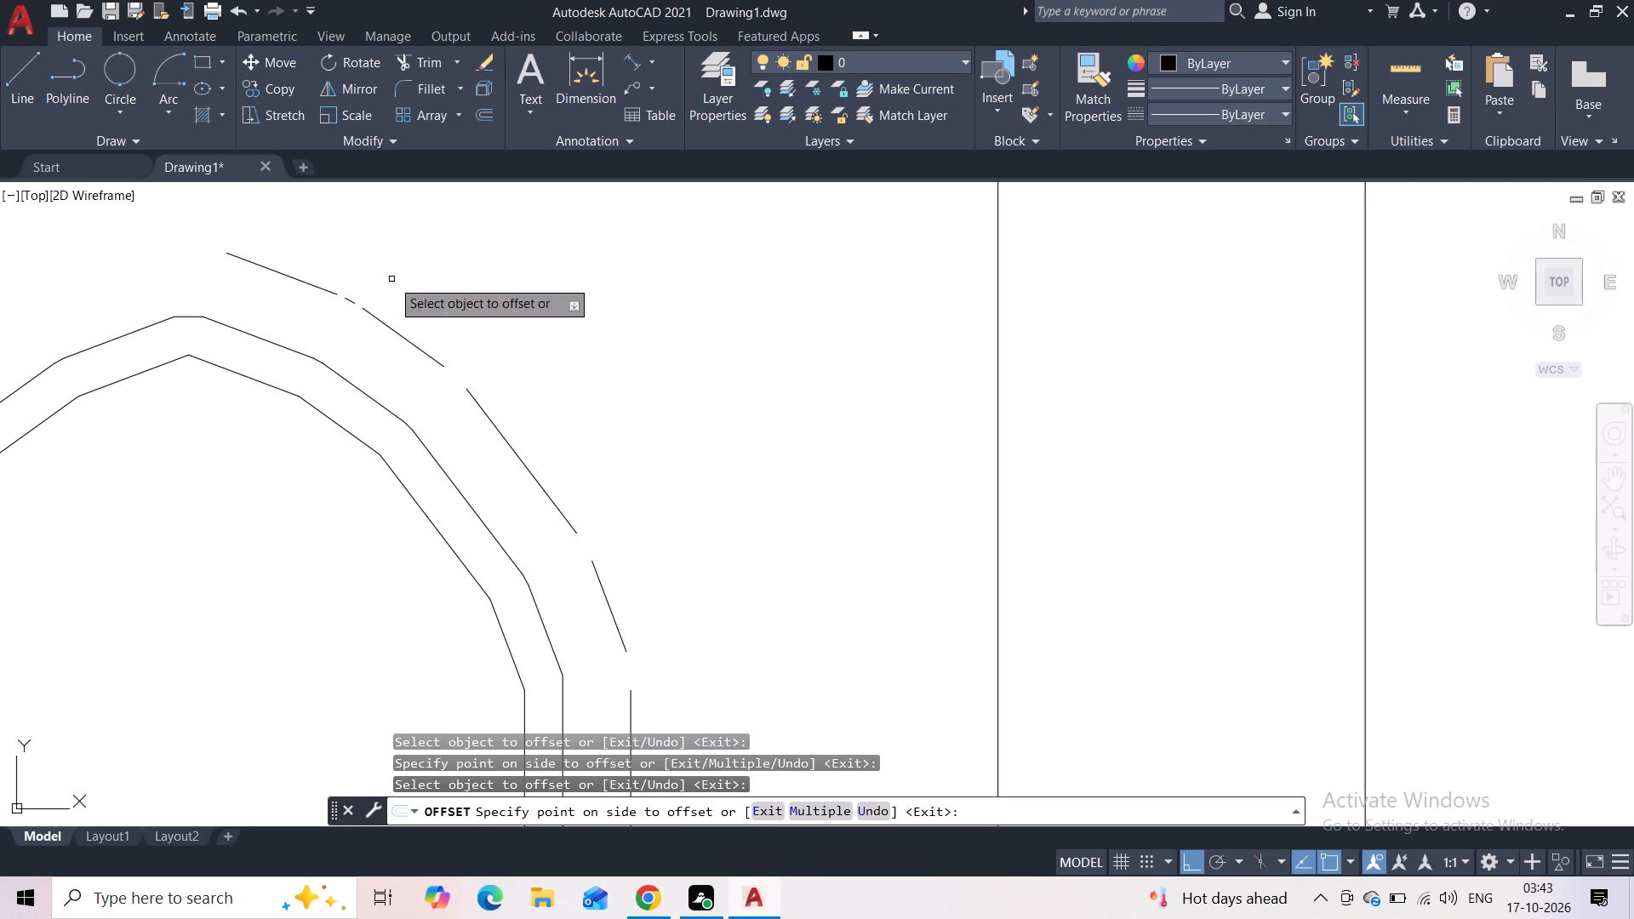
{"action": "left_click", "coordinate": [414, 431]}
{"action": "left_click", "coordinate": [488, 368]}
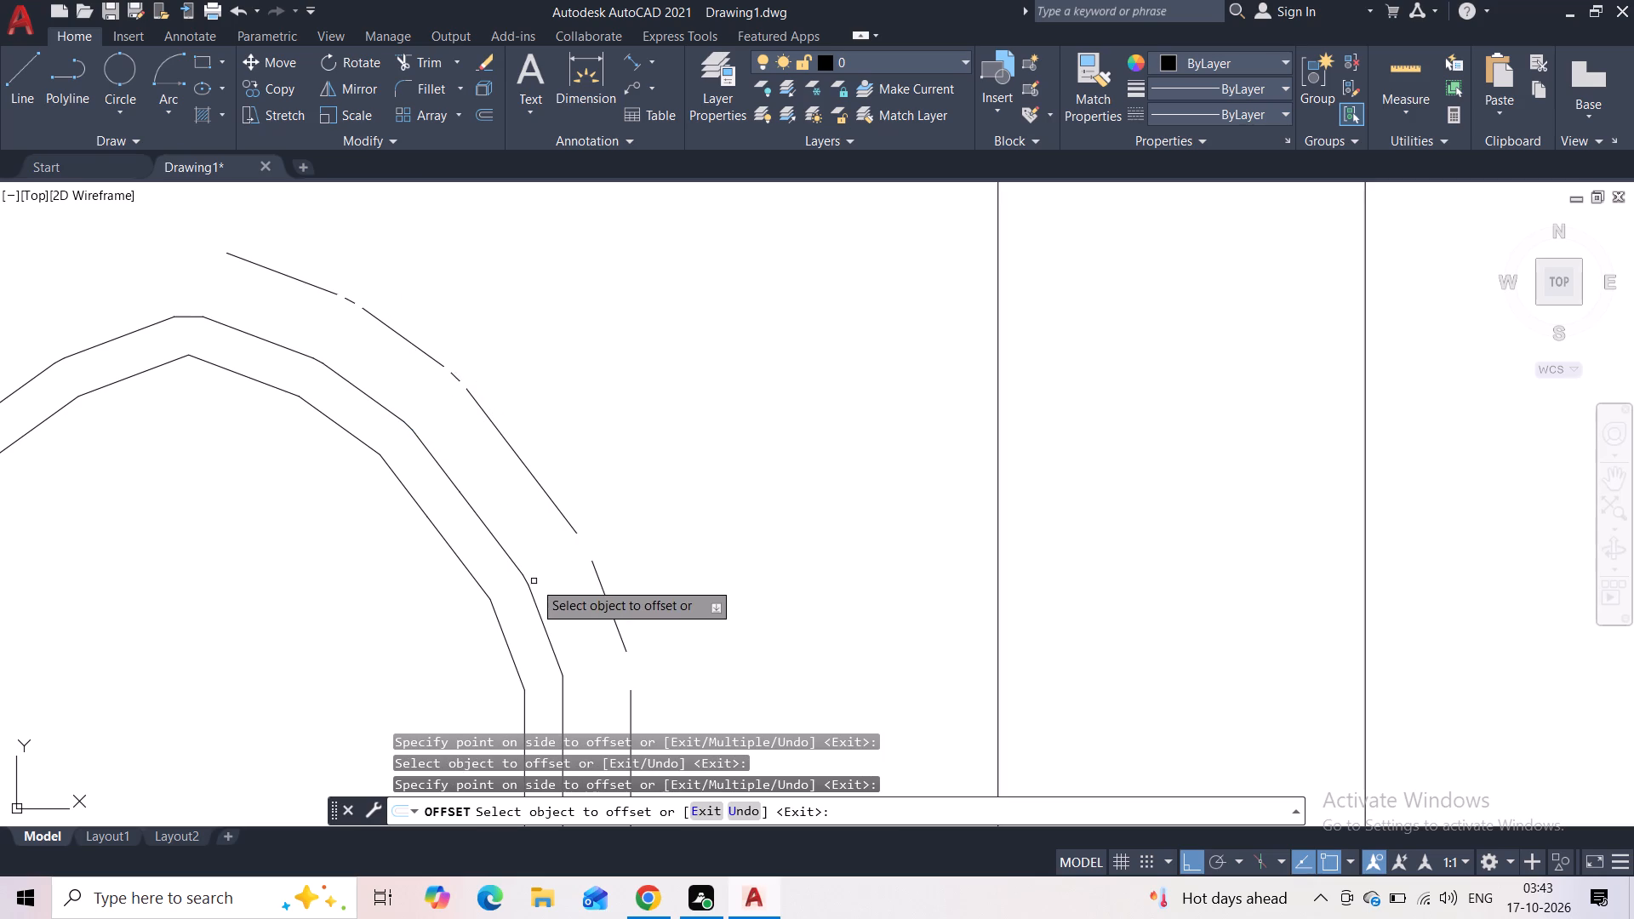
{"action": "left_click", "coordinate": [524, 581]}
{"action": "left_click", "coordinate": [666, 523]}
{"action": "middle_click_drag", "start_coordinate": [663, 524], "coordinate": [581, 375]}
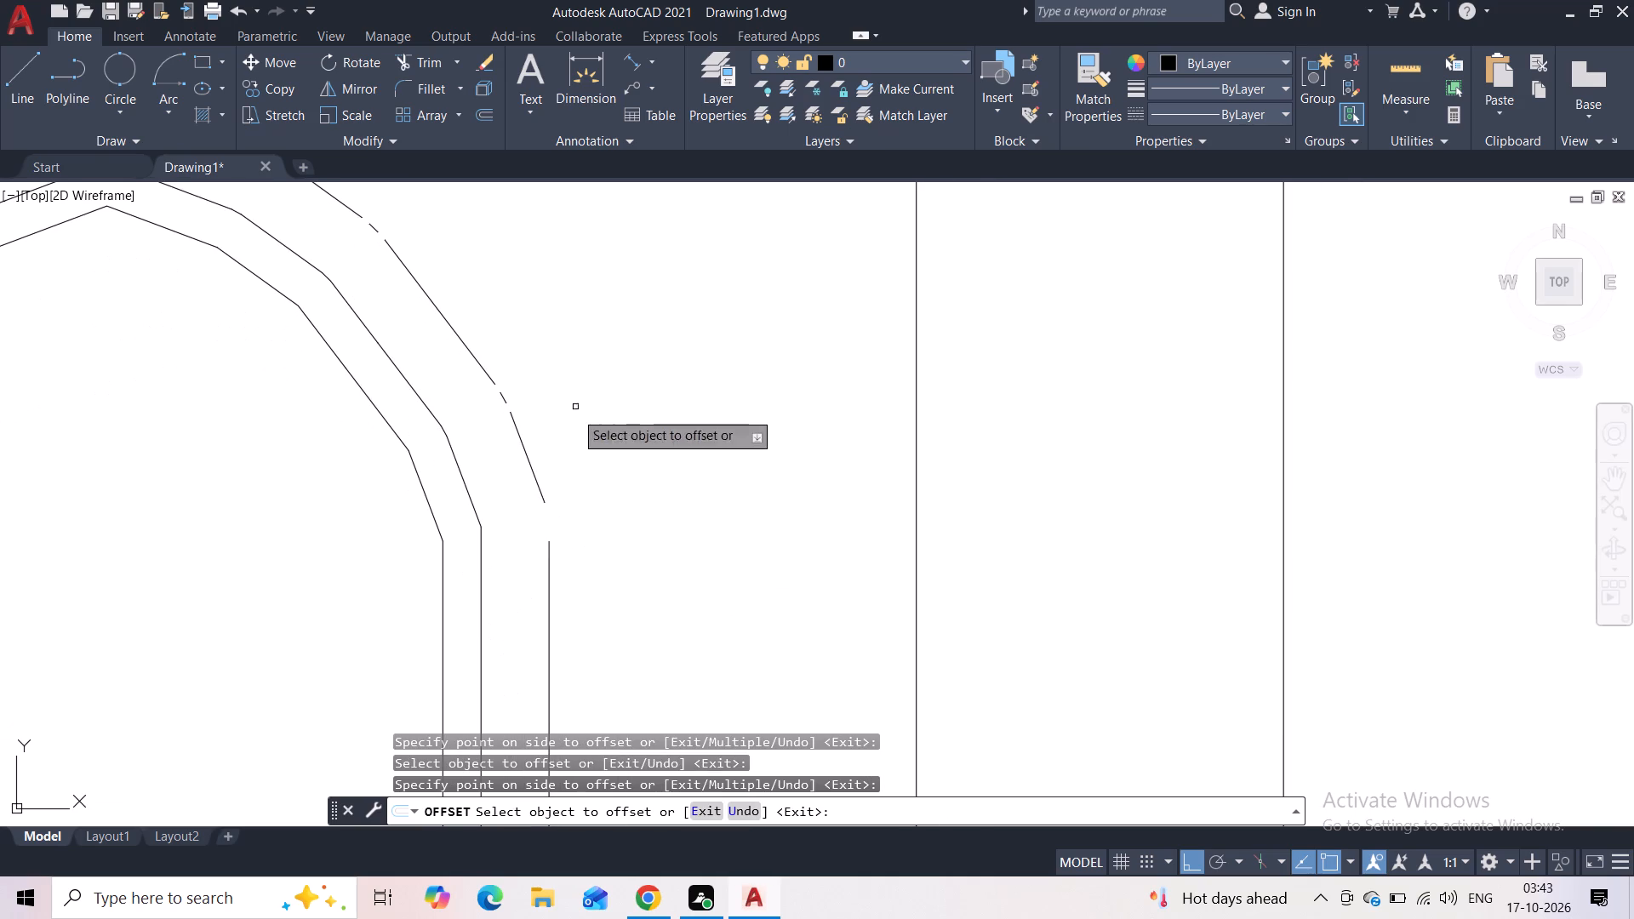
{"action": "left_click", "coordinate": [480, 532]}
{"action": "left_click", "coordinate": [594, 532]}
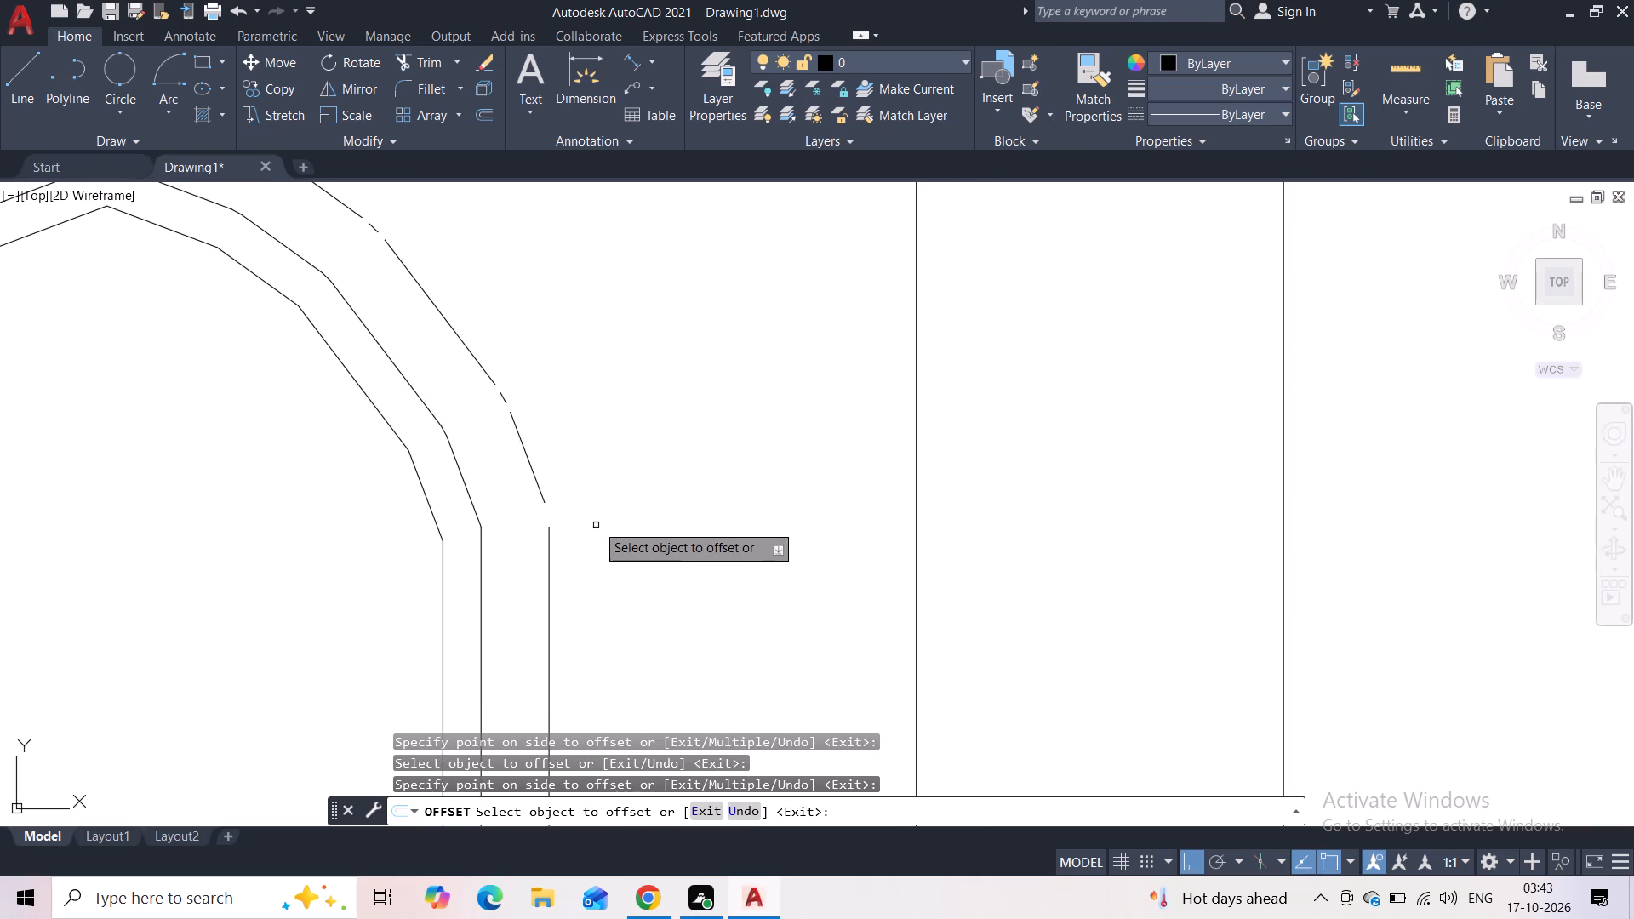
Offset the short apex segment and the upper left outer segments of the dome 5" outward, including their short corner pieces.
{"action": "scroll", "coordinate": [620, 500], "scroll_direction": "down", "scroll_amount": 2}
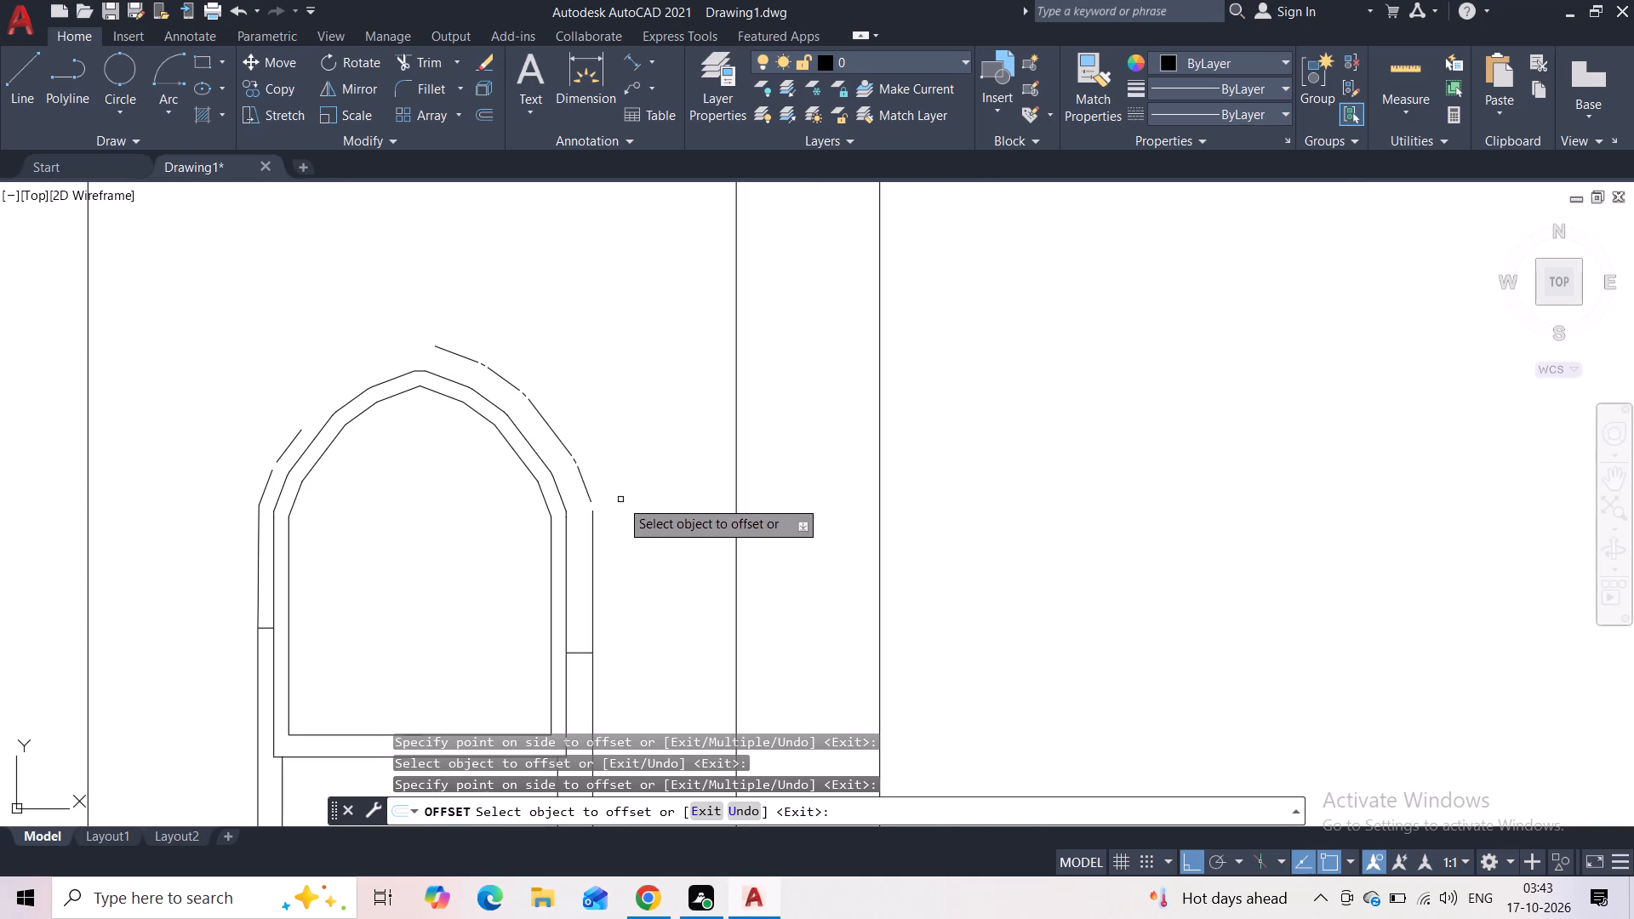
{"action": "left_click", "coordinate": [398, 375]}
{"action": "left_click", "coordinate": [386, 338]}
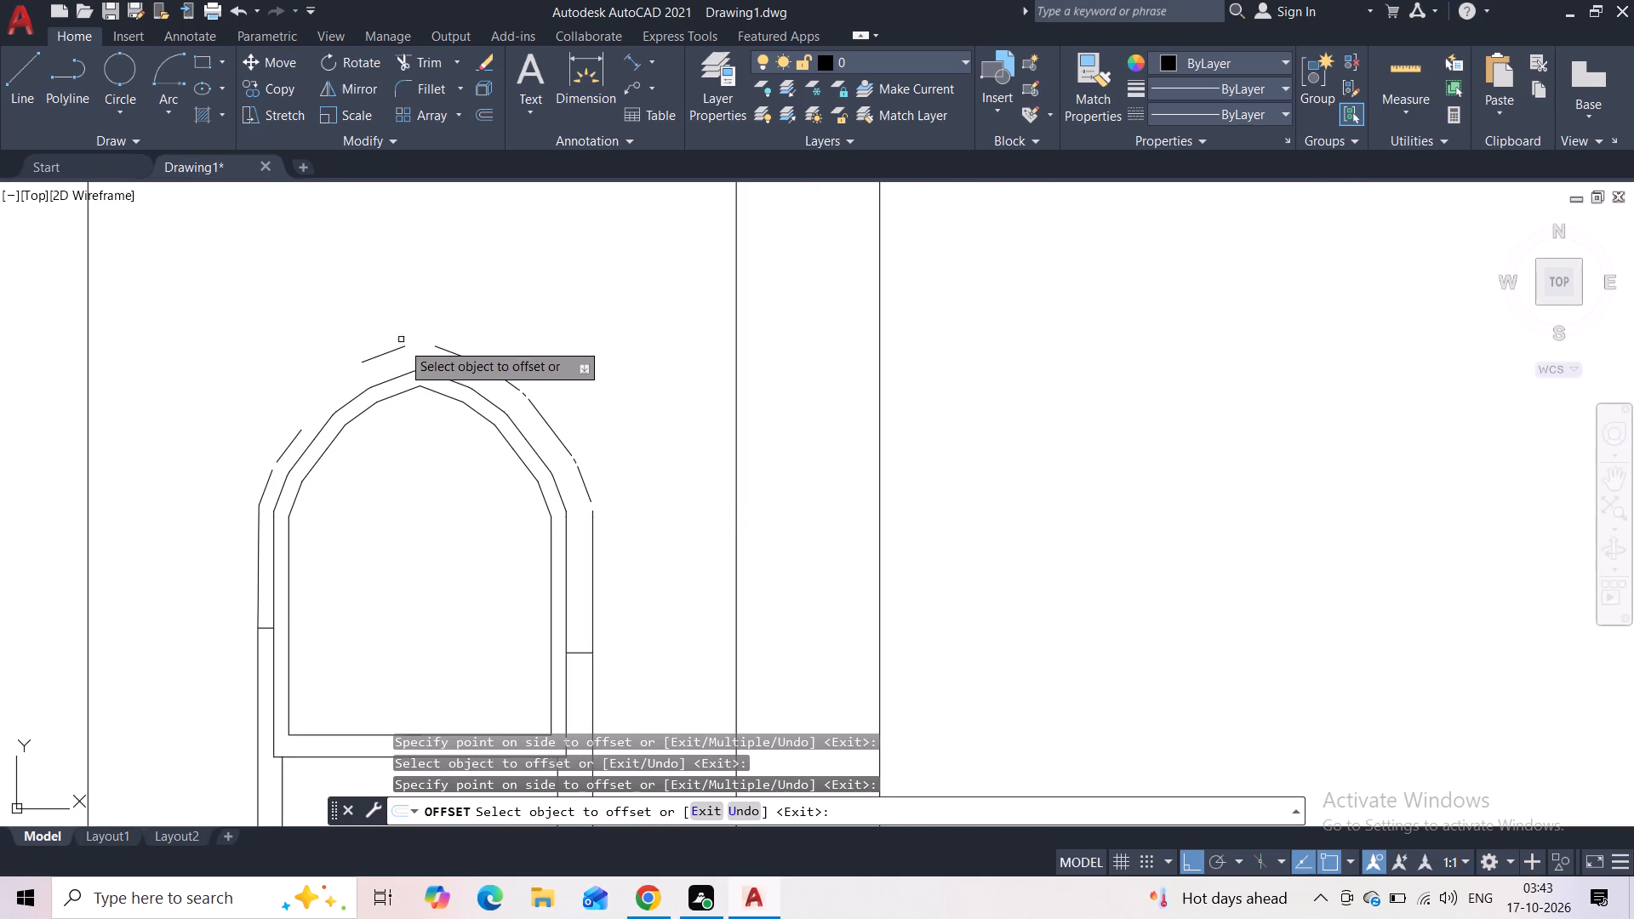
{"action": "left_click", "coordinate": [415, 371]}
{"action": "left_click", "coordinate": [416, 334]}
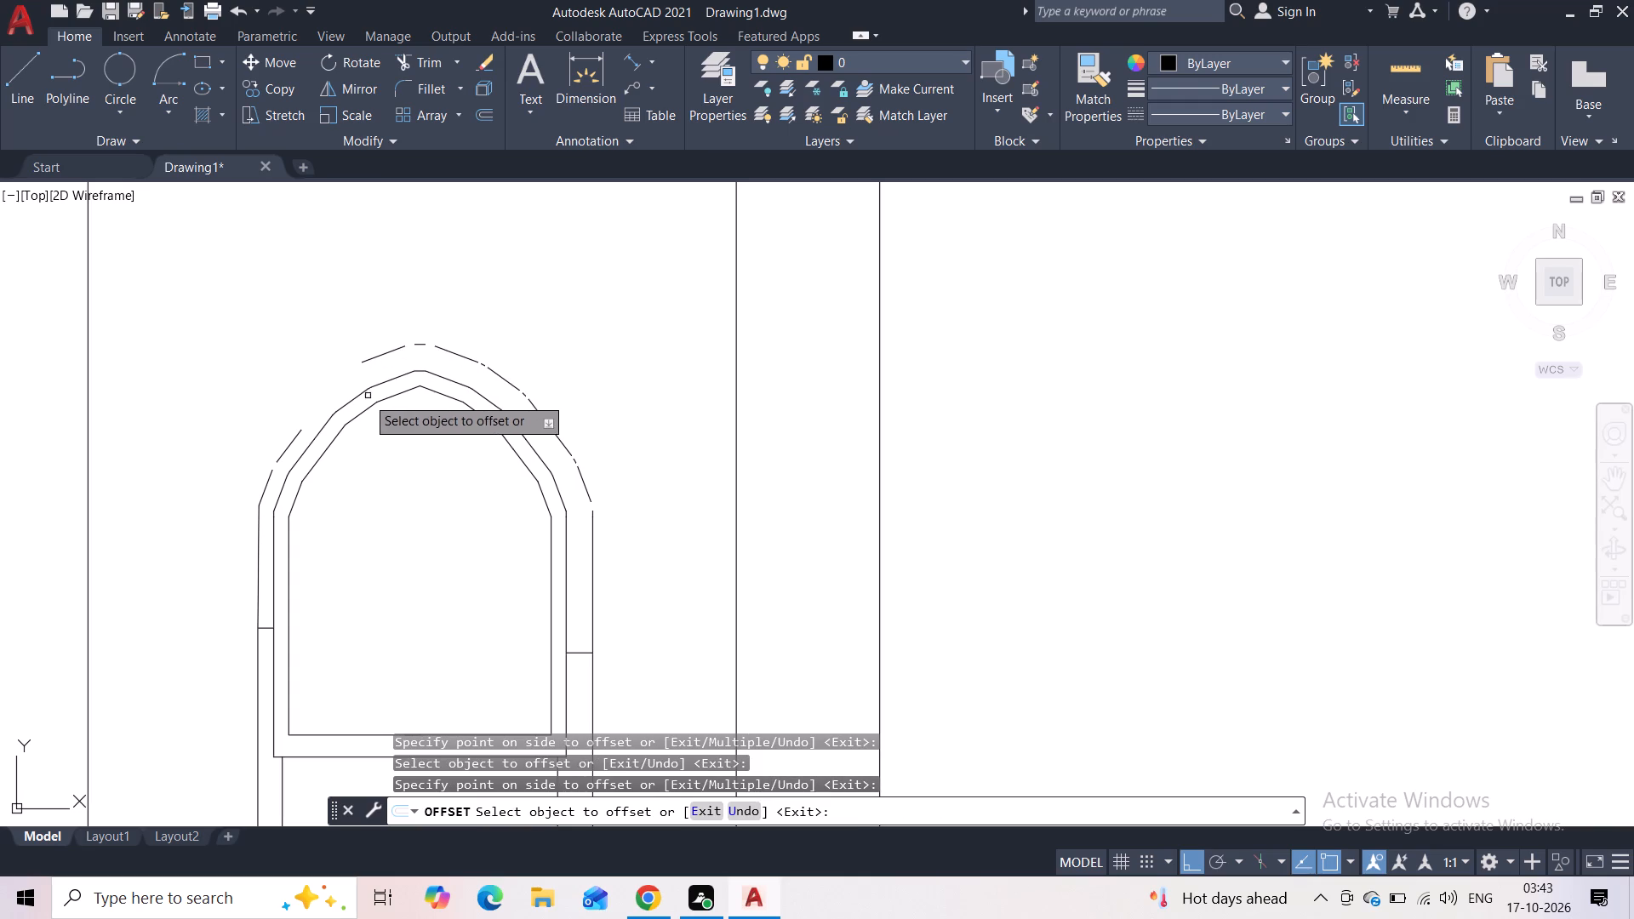
{"action": "left_click", "coordinate": [357, 400]}
{"action": "left_click", "coordinate": [327, 355]}
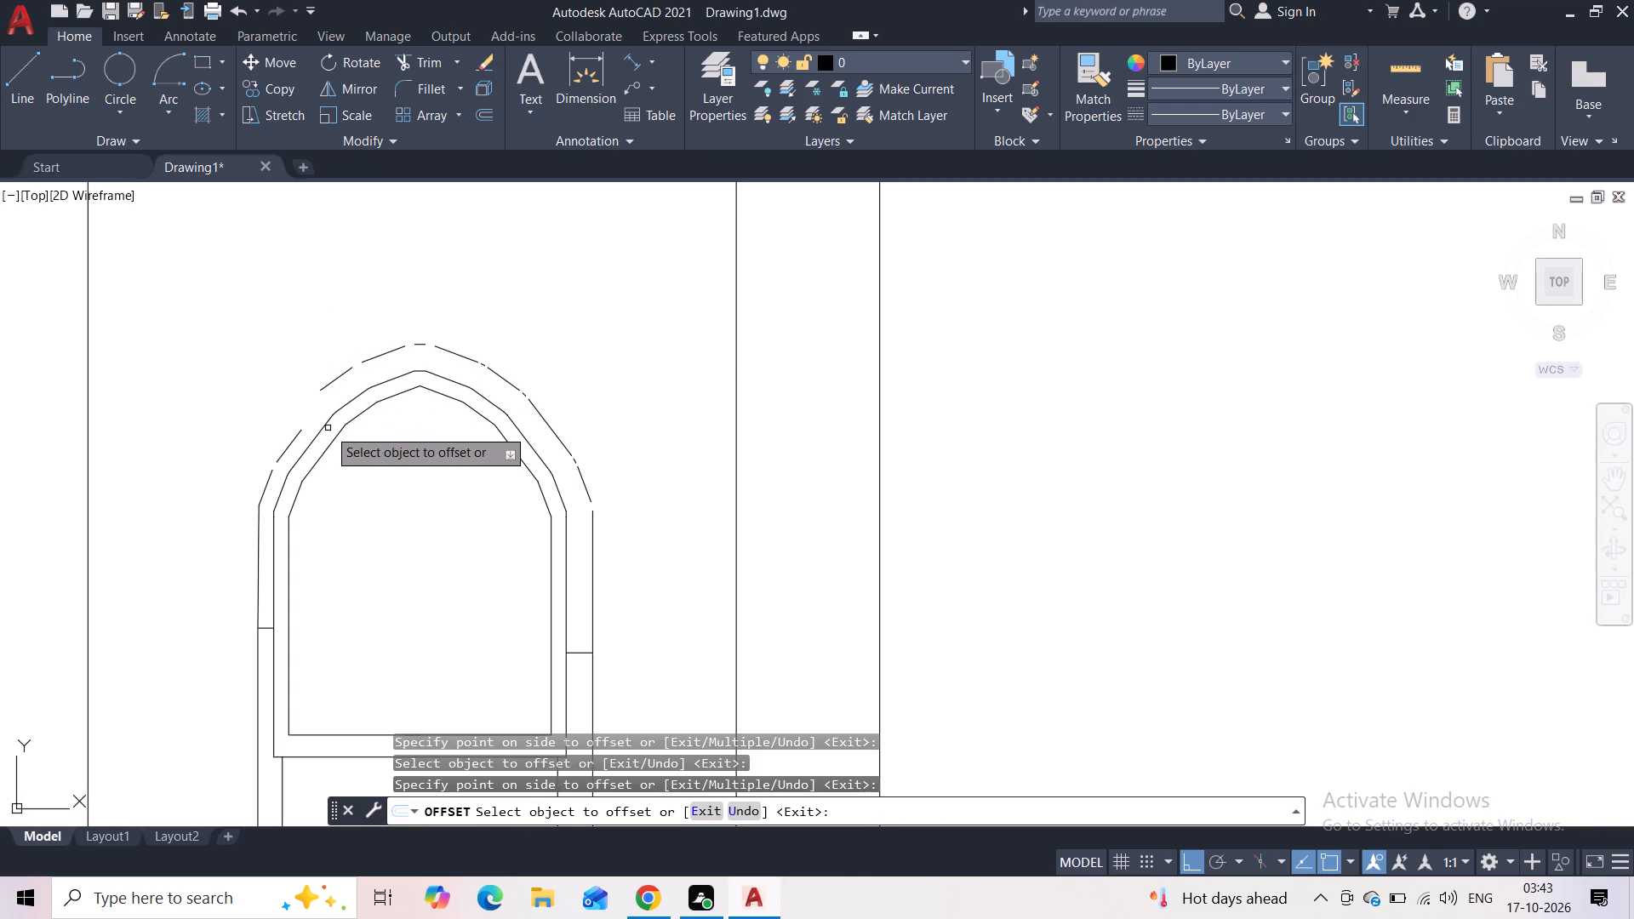
{"action": "left_click", "coordinate": [327, 424]}
{"action": "left_click", "coordinate": [288, 391]}
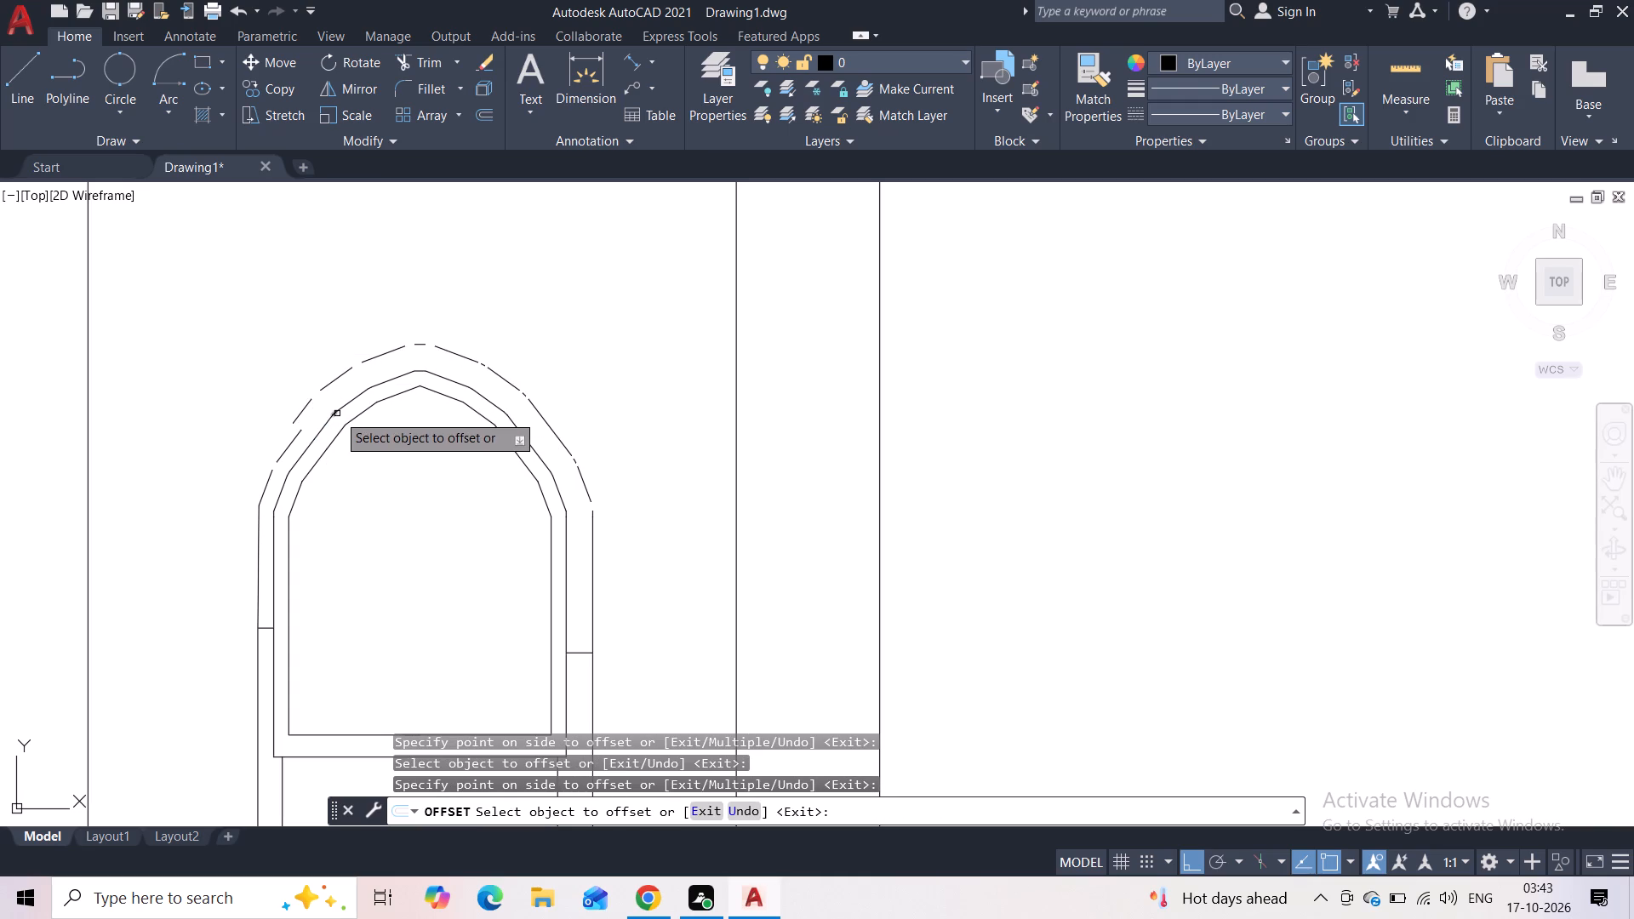
{"action": "left_click", "coordinate": [336, 414]}
{"action": "left_click", "coordinate": [286, 368]}
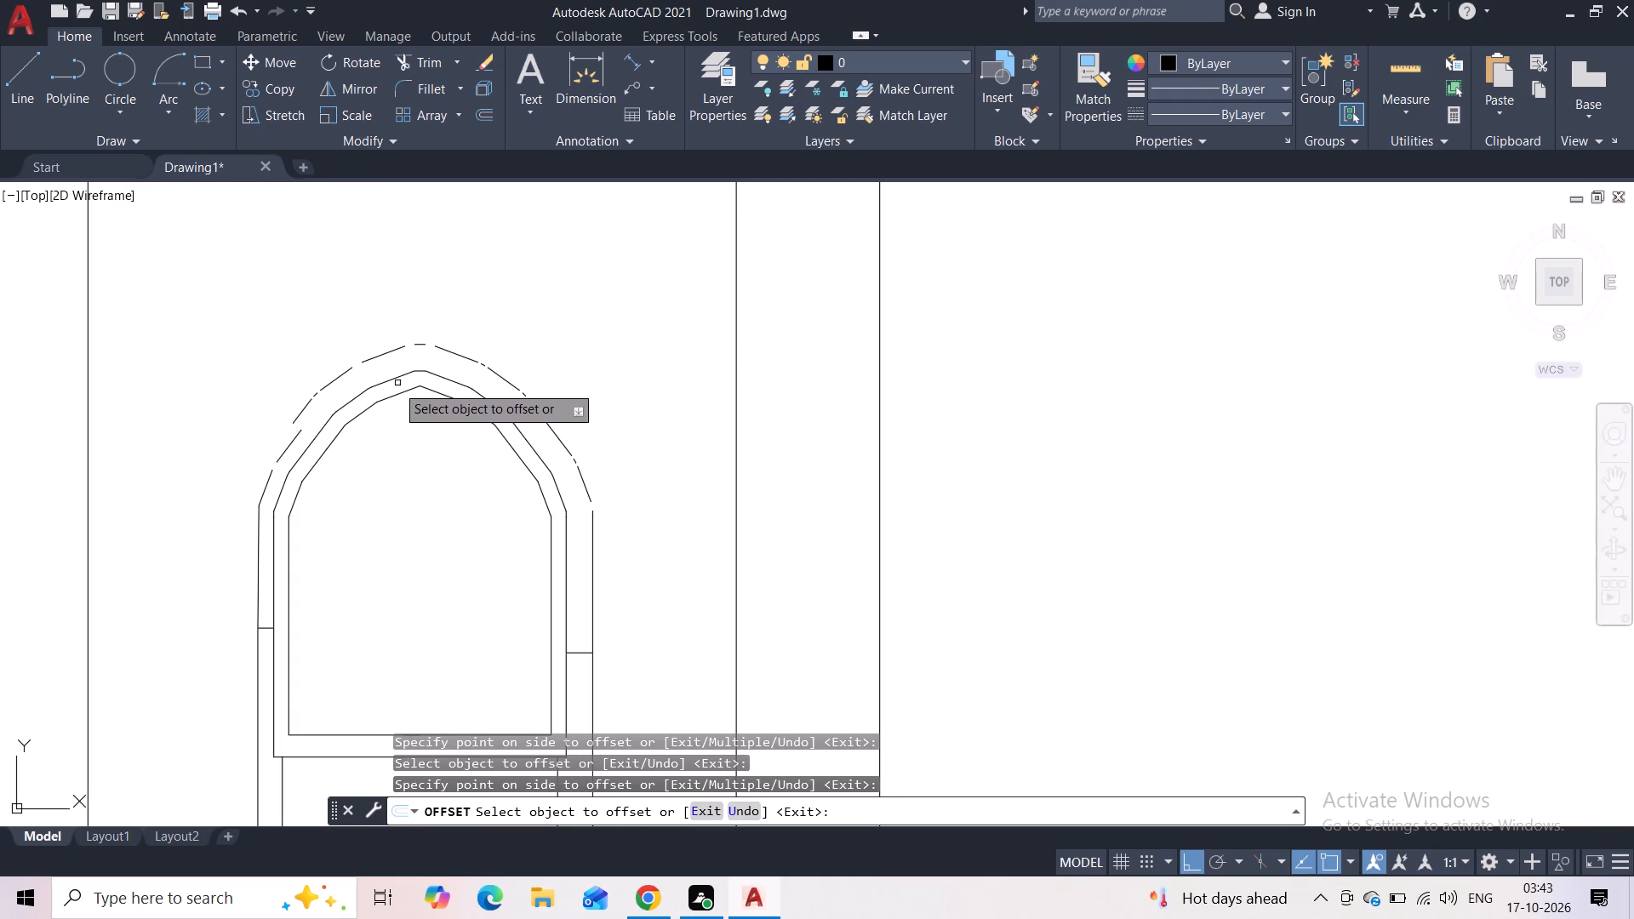
{"action": "left_click", "coordinate": [371, 388]}
{"action": "left_click", "coordinate": [338, 335]}
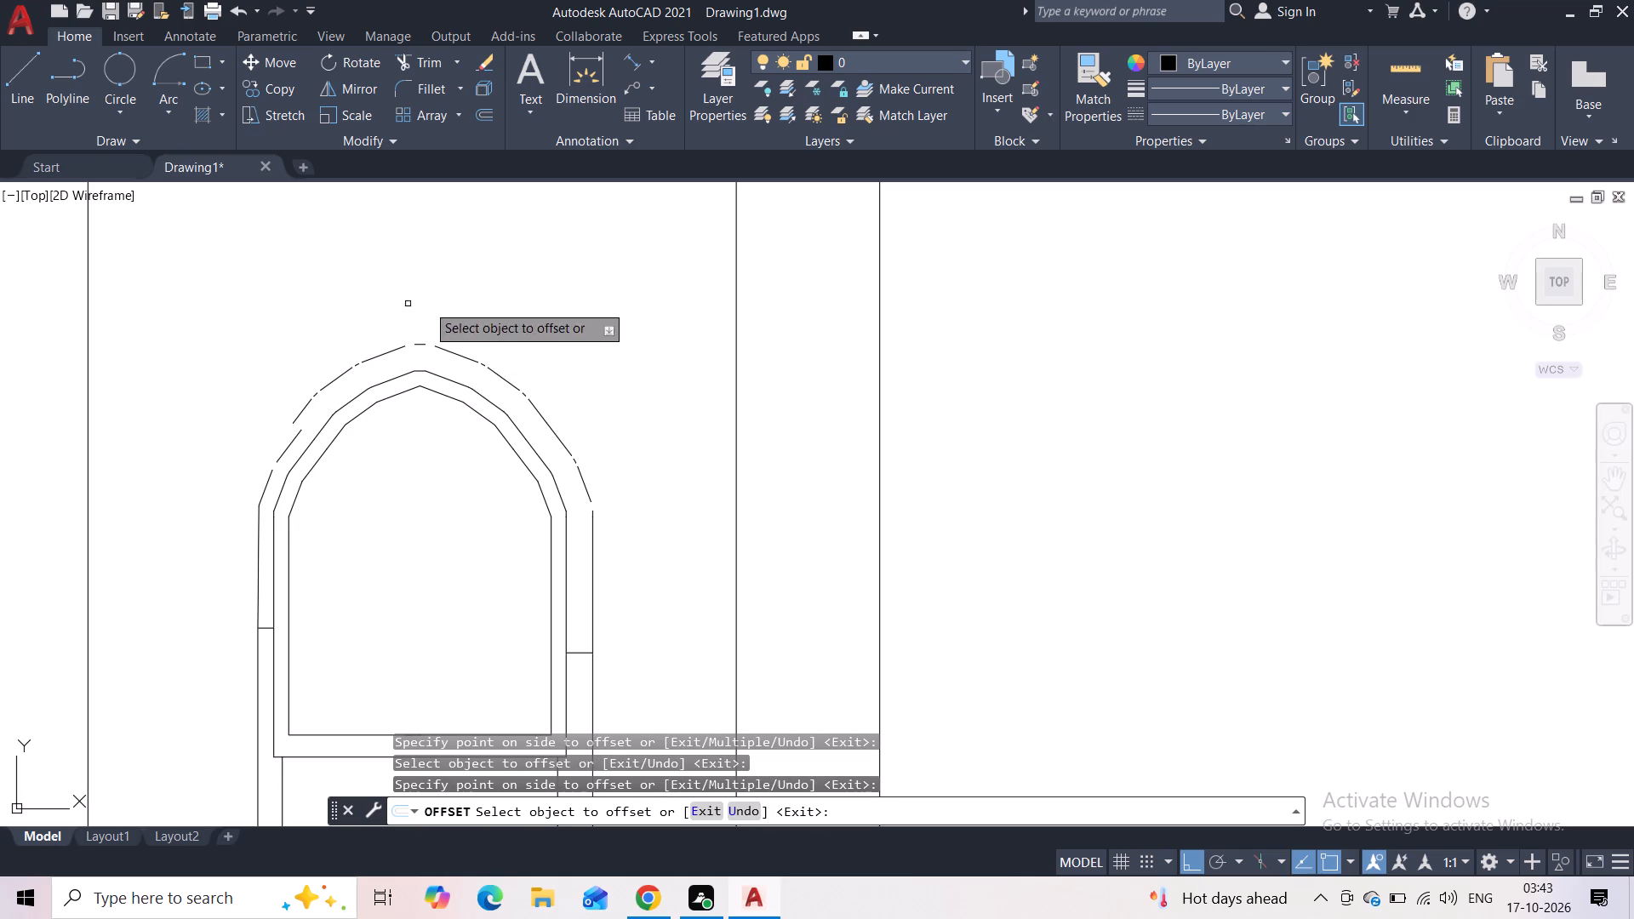
Offset the dome's lower left sloping segments, the short piece below them and the outer left vertical edge 5" outward.
{"action": "left_click", "coordinate": [302, 453]}
{"action": "left_click", "coordinate": [237, 433]}
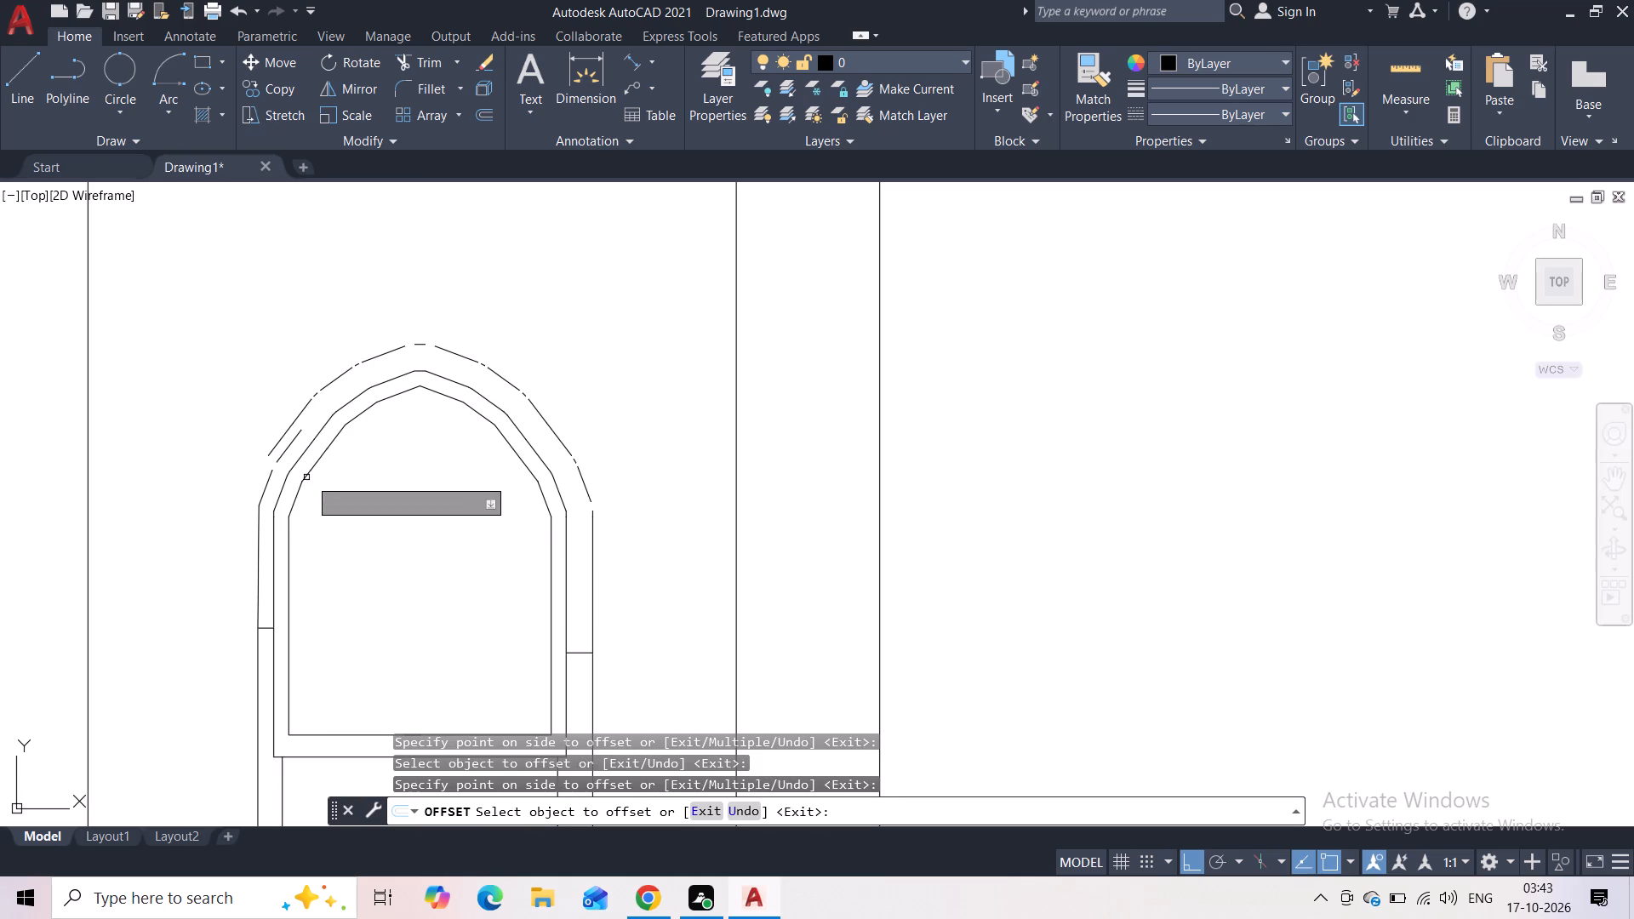
{"action": "left_click", "coordinate": [277, 494]}
{"action": "left_click", "coordinate": [226, 482]}
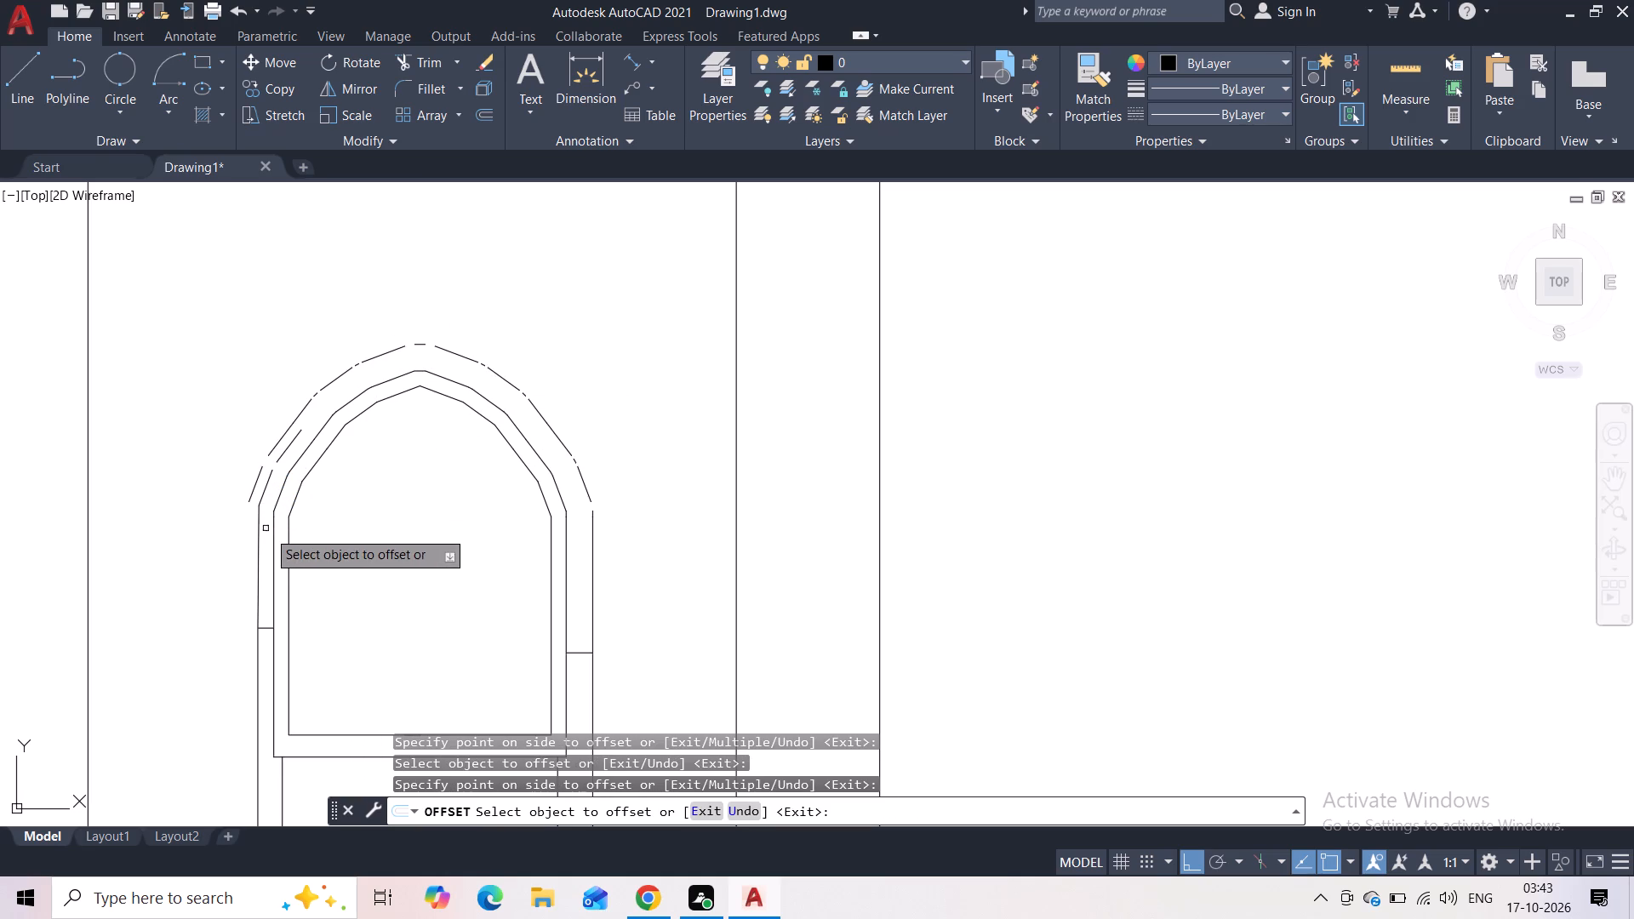
{"action": "left_click", "coordinate": [274, 512]}
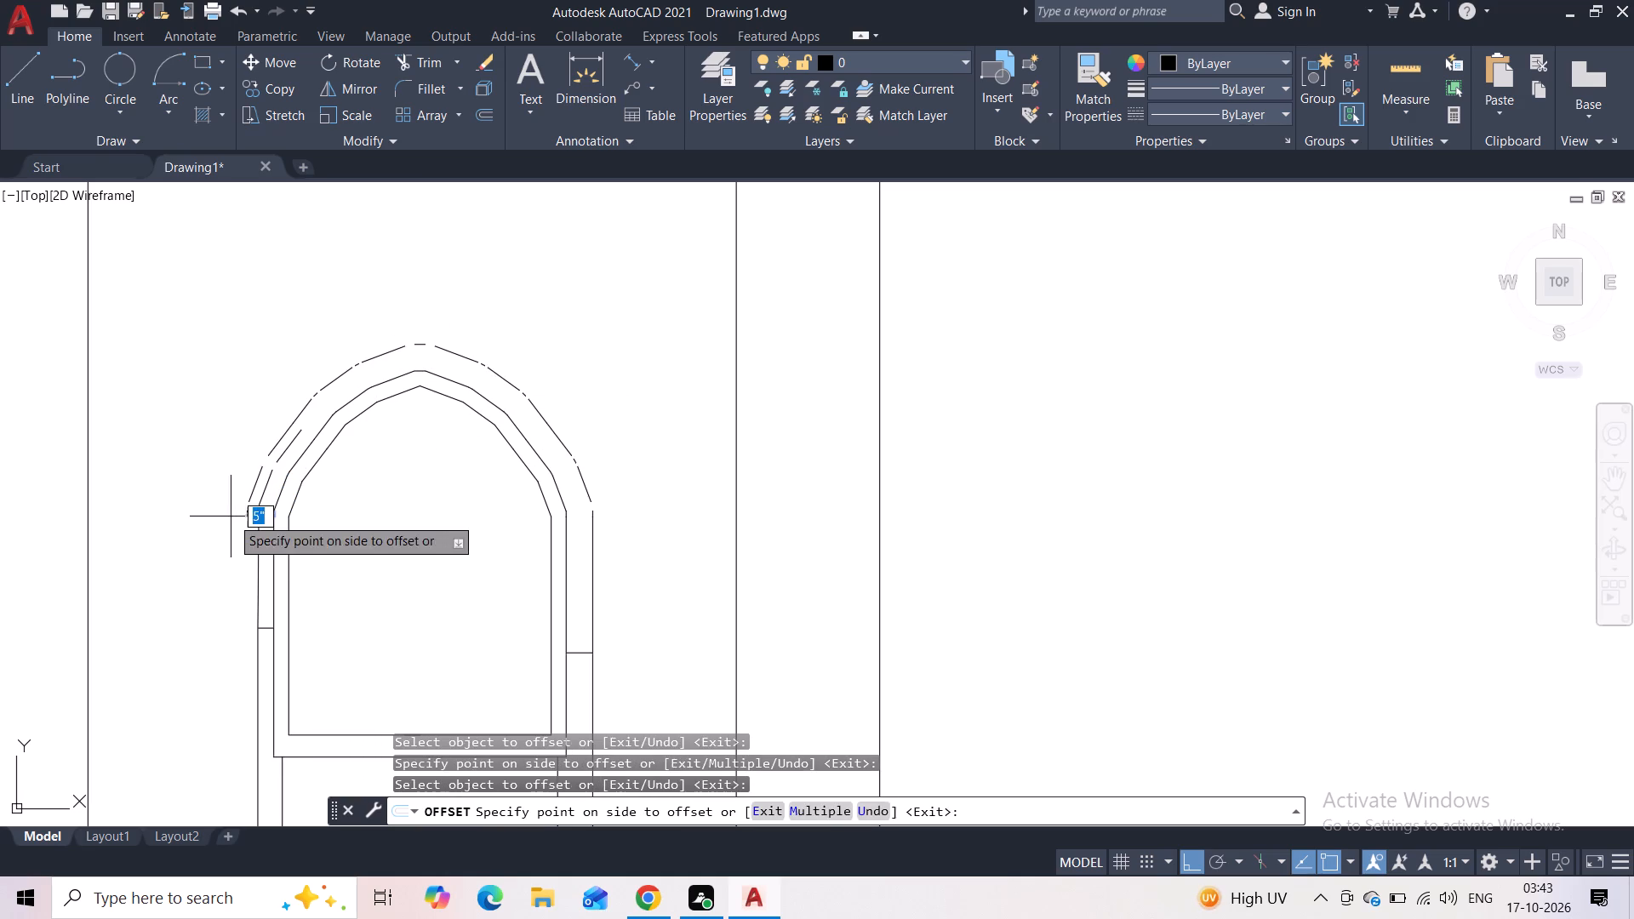
{"action": "left_click", "coordinate": [231, 517]}
{"action": "left_click", "coordinate": [273, 570]}
{"action": "left_click", "coordinate": [214, 573]}
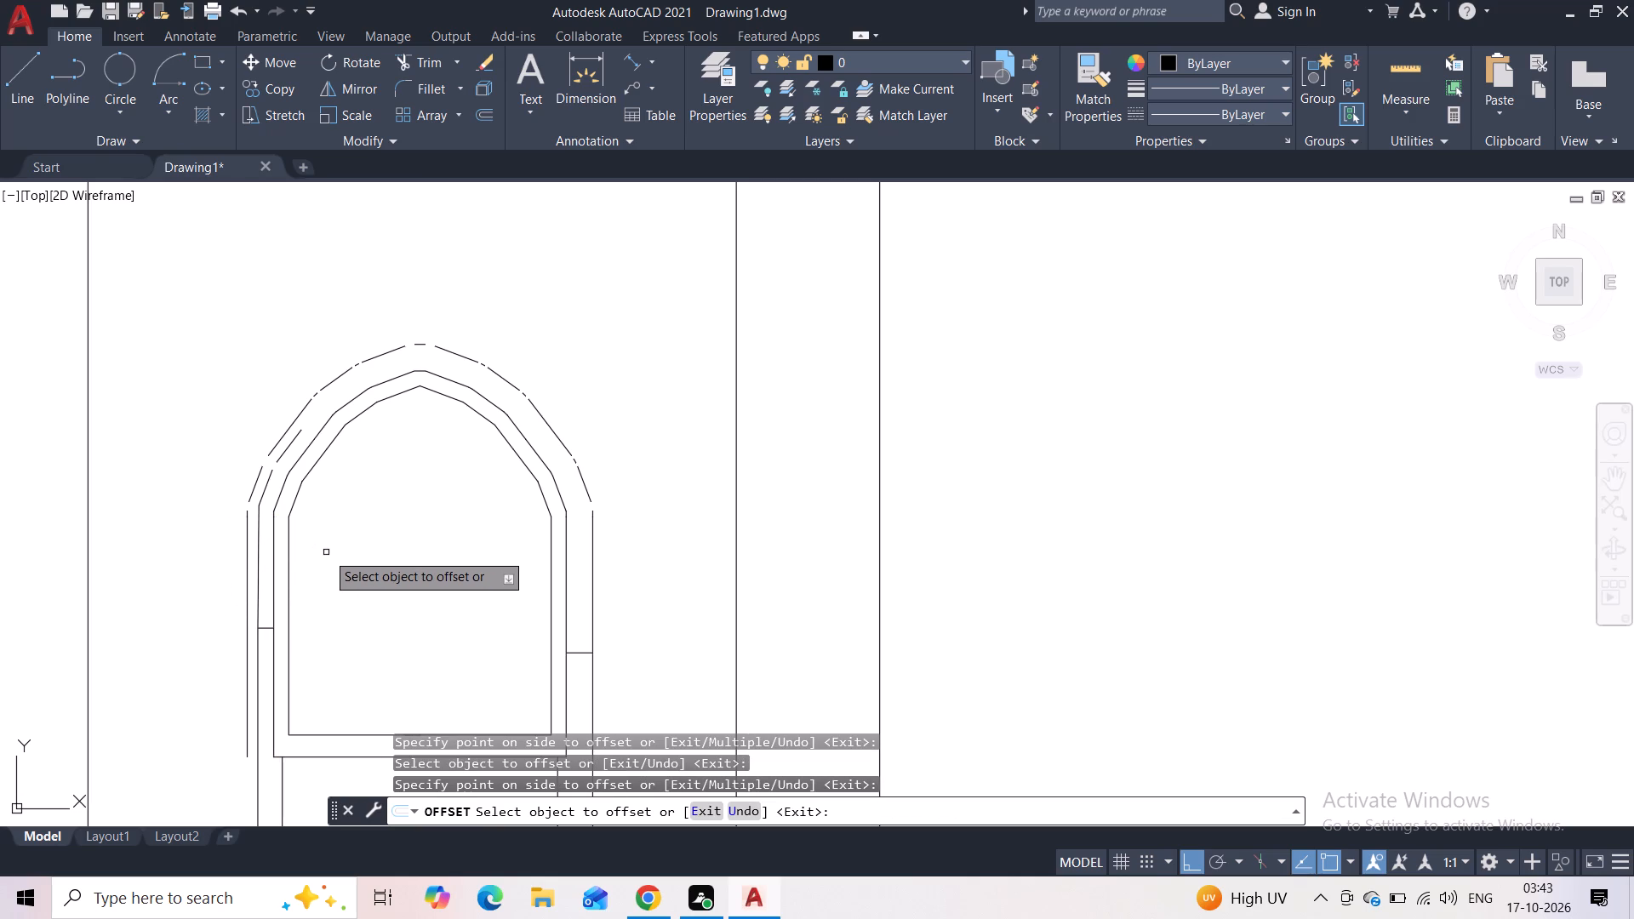
{"action": "key", "text": "Escape"}
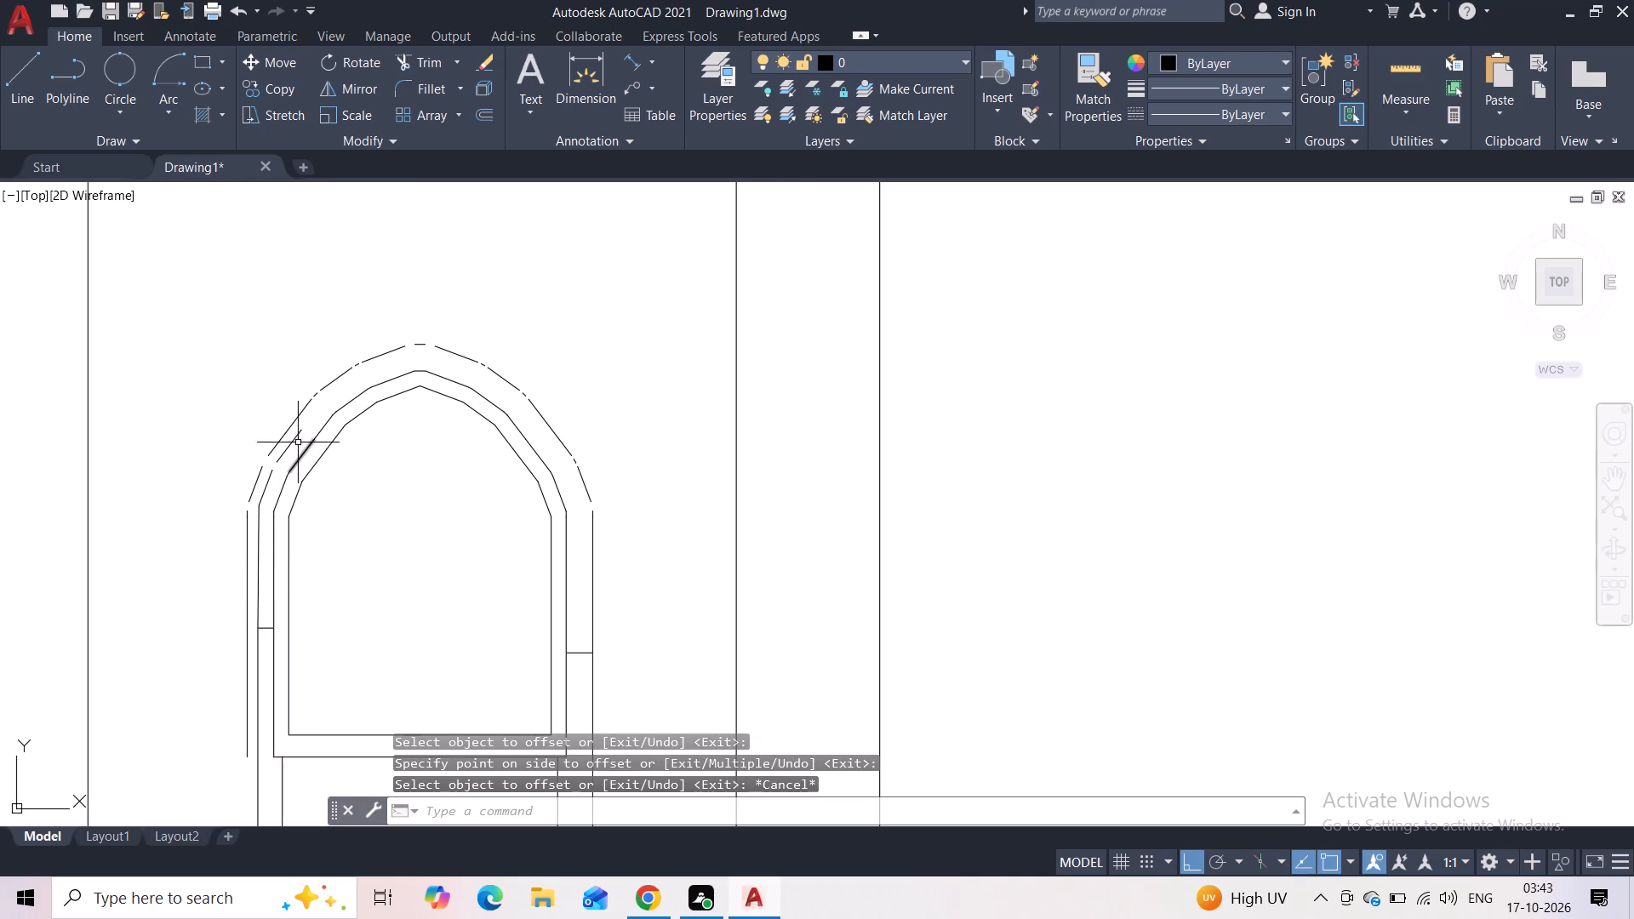
Erase the earlier left border's two sloping segments, upper vertical line and short horizontal connector beside the dome.
{"action": "left_click", "coordinate": [299, 429]}
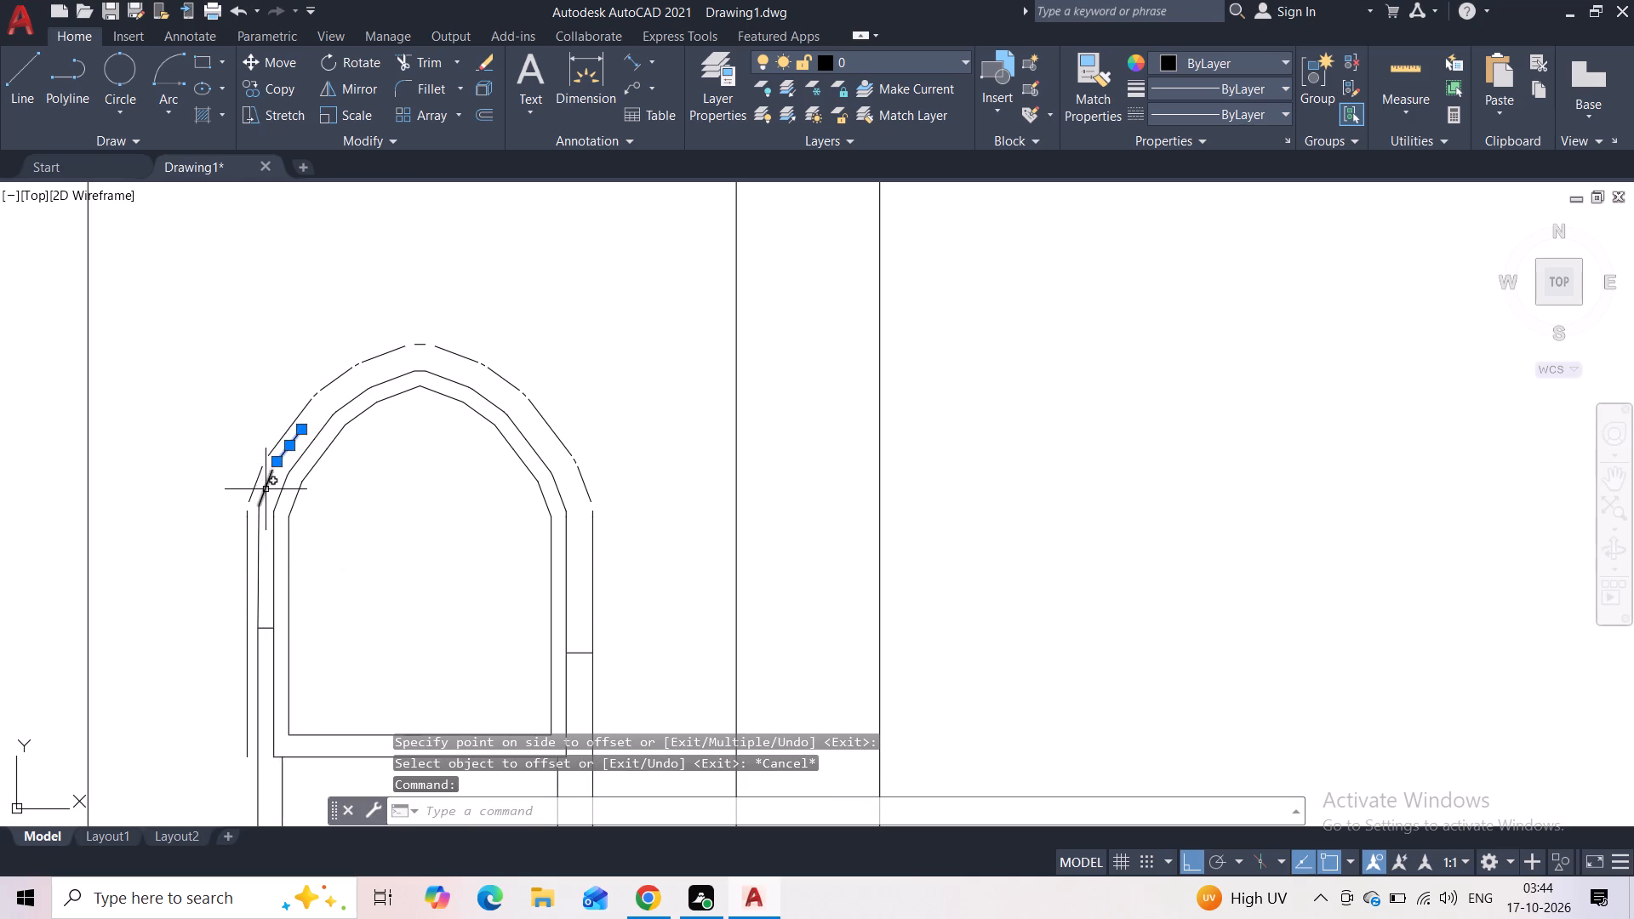
{"action": "left_click", "coordinate": [266, 489]}
{"action": "left_click", "coordinate": [260, 529]}
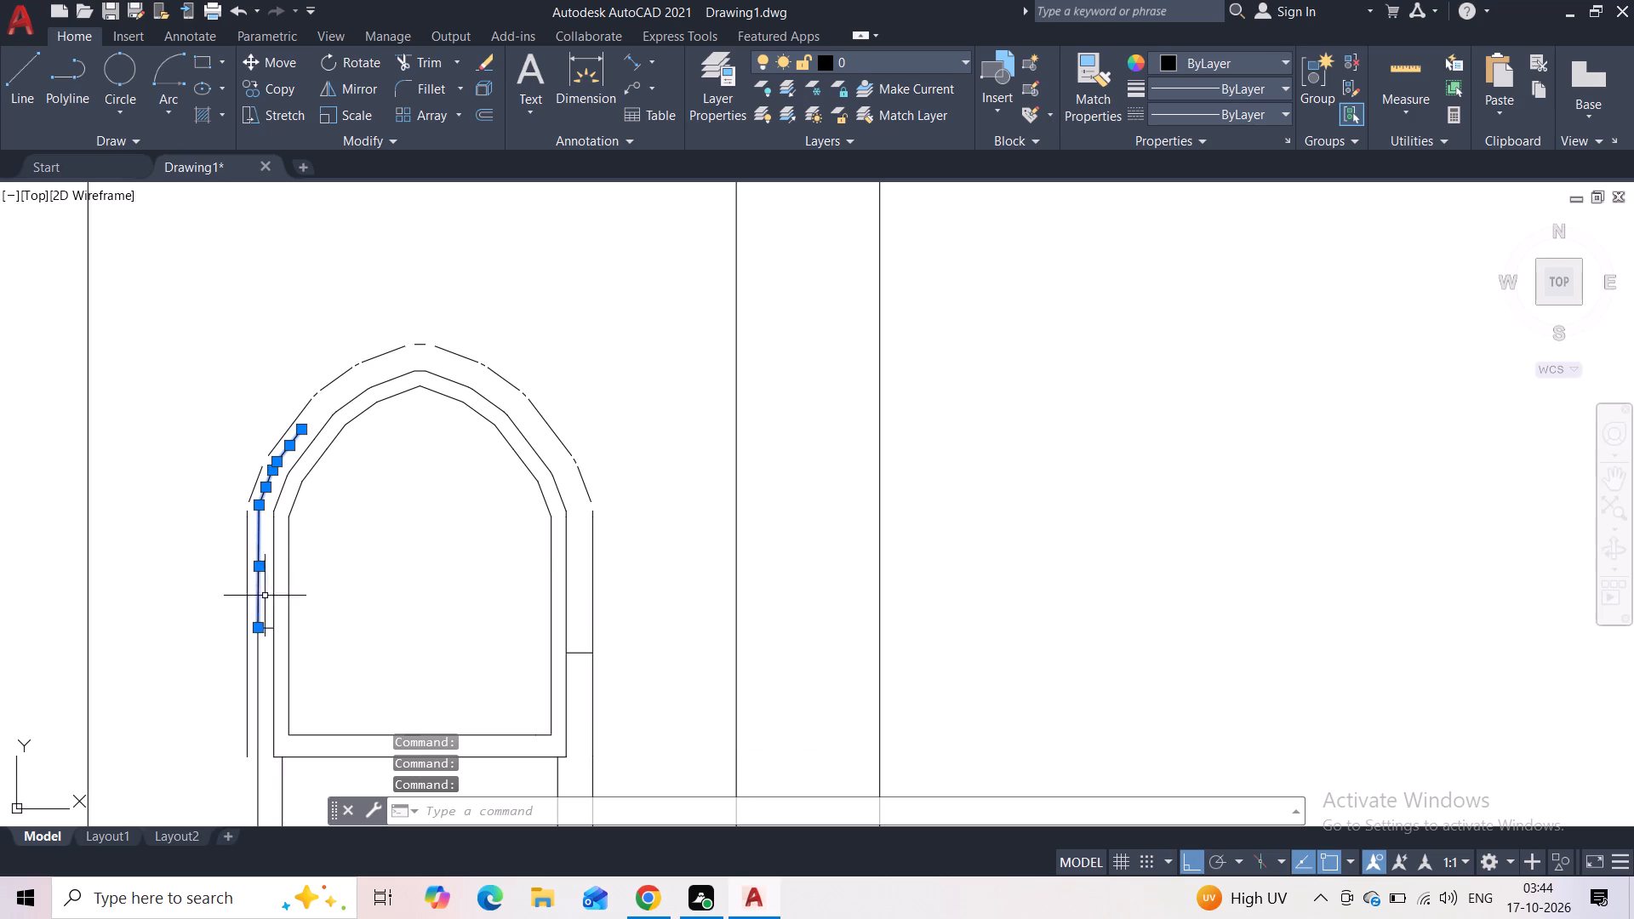
{"action": "left_click", "coordinate": [264, 626]}
{"action": "key", "text": "Delete"}
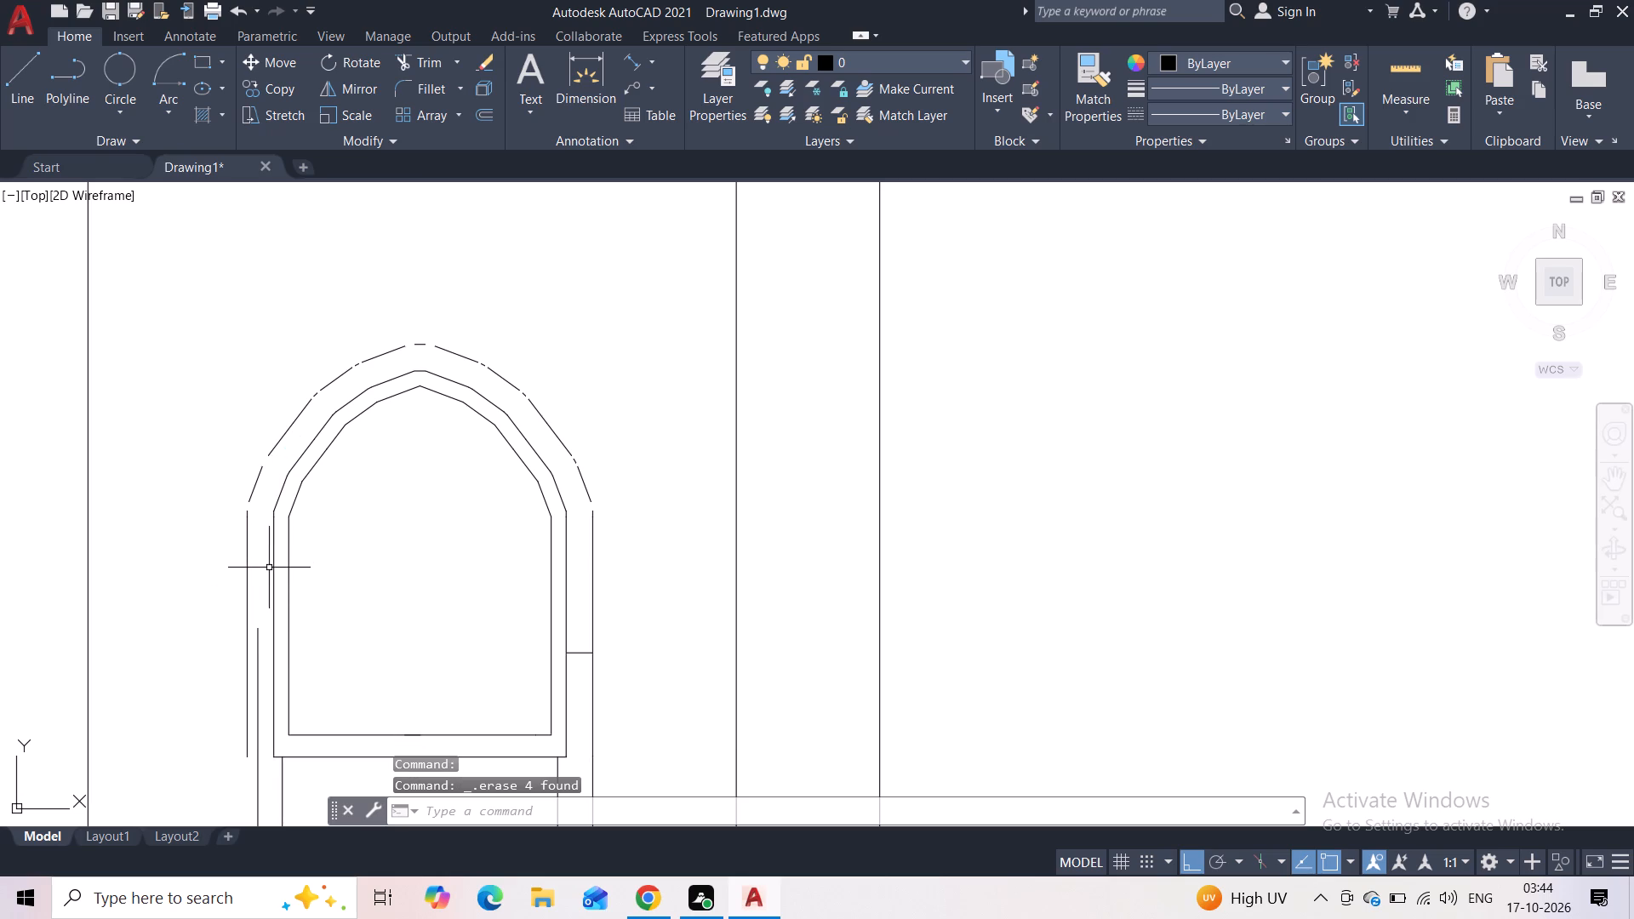
Erase the earlier border's remaining inner vertical line at the lower left of the arched opening.
{"action": "middle_click_drag", "start_coordinate": [261, 578], "coordinate": [241, 415]}
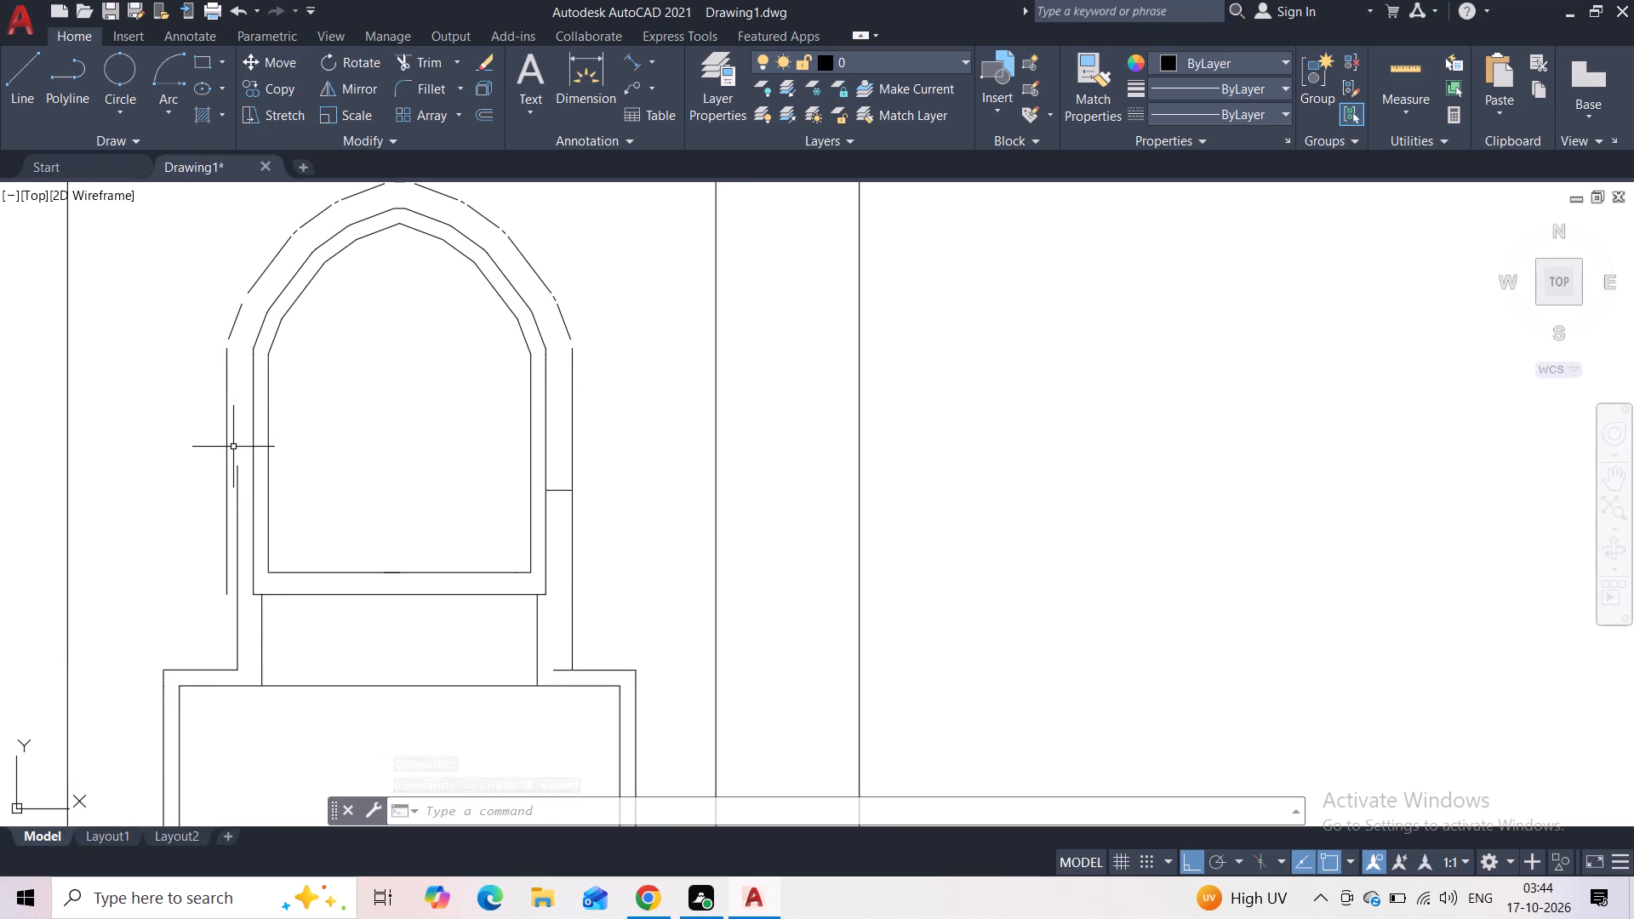
{"action": "scroll", "coordinate": [342, 386], "scroll_direction": "down", "scroll_amount": 3}
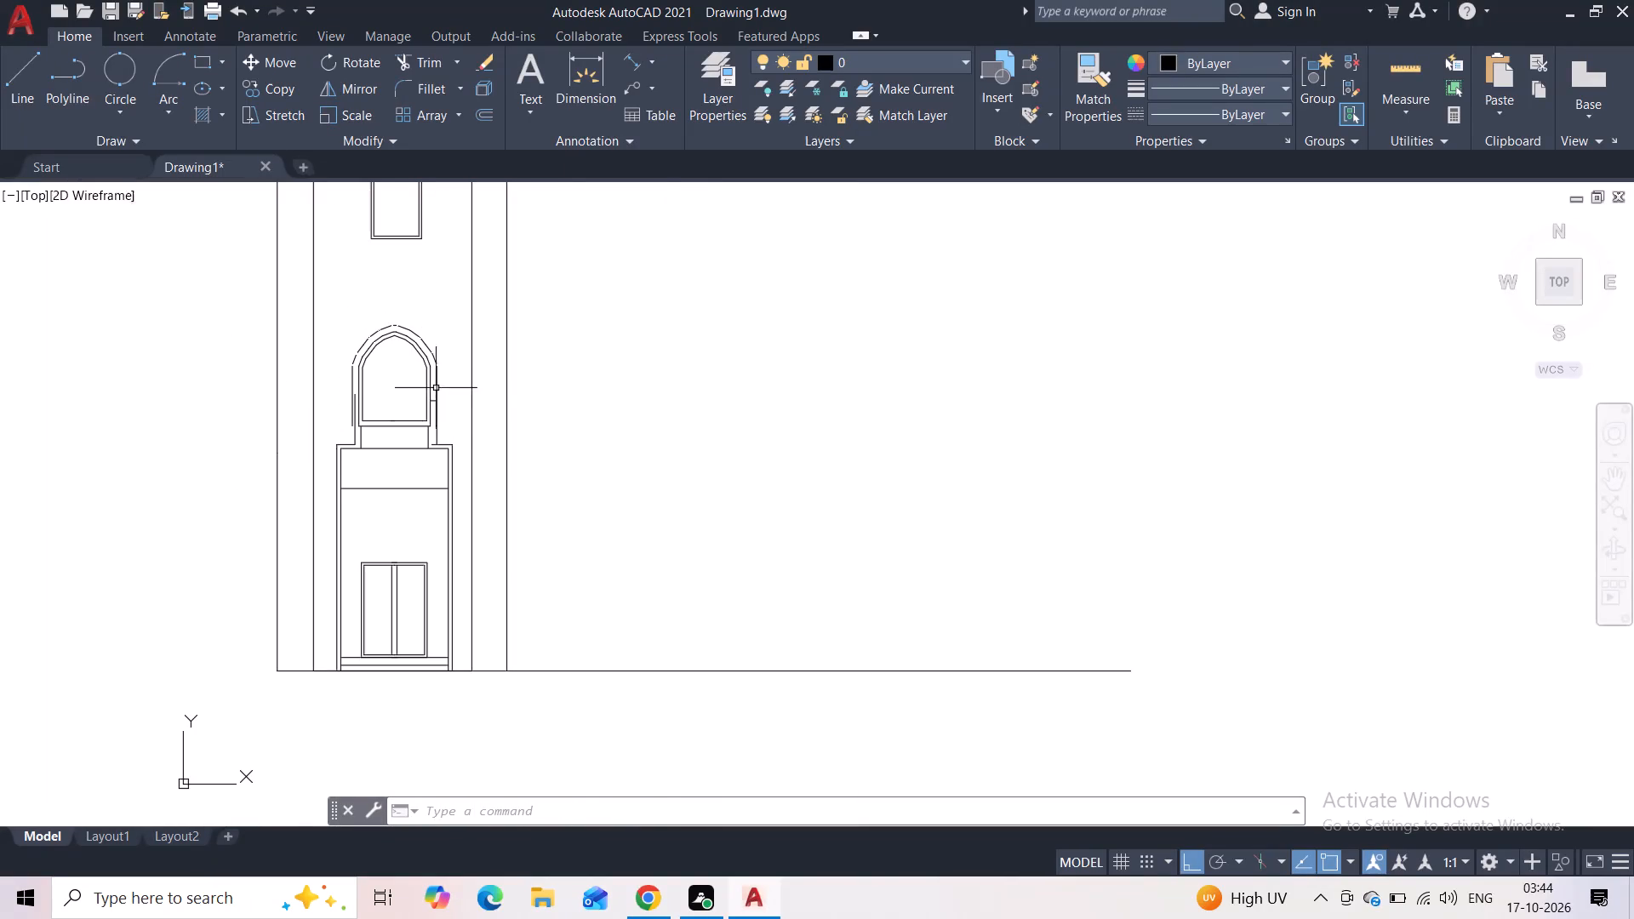
{"action": "scroll", "coordinate": [375, 373], "scroll_direction": "up", "scroll_amount": 3}
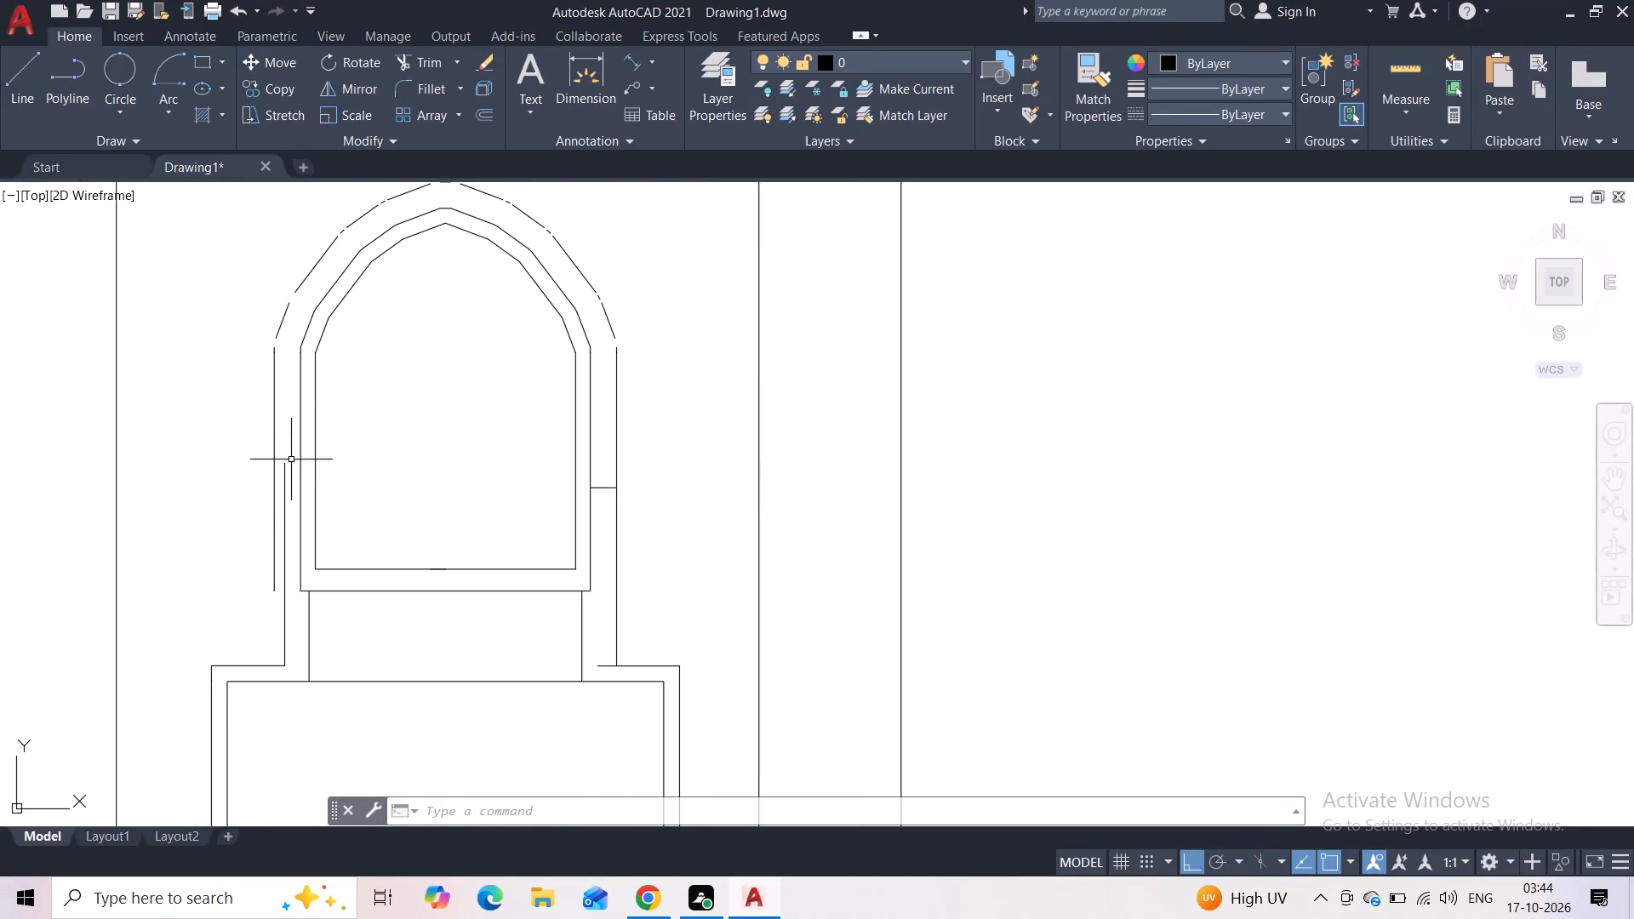
{"action": "left_click", "coordinate": [283, 521]}
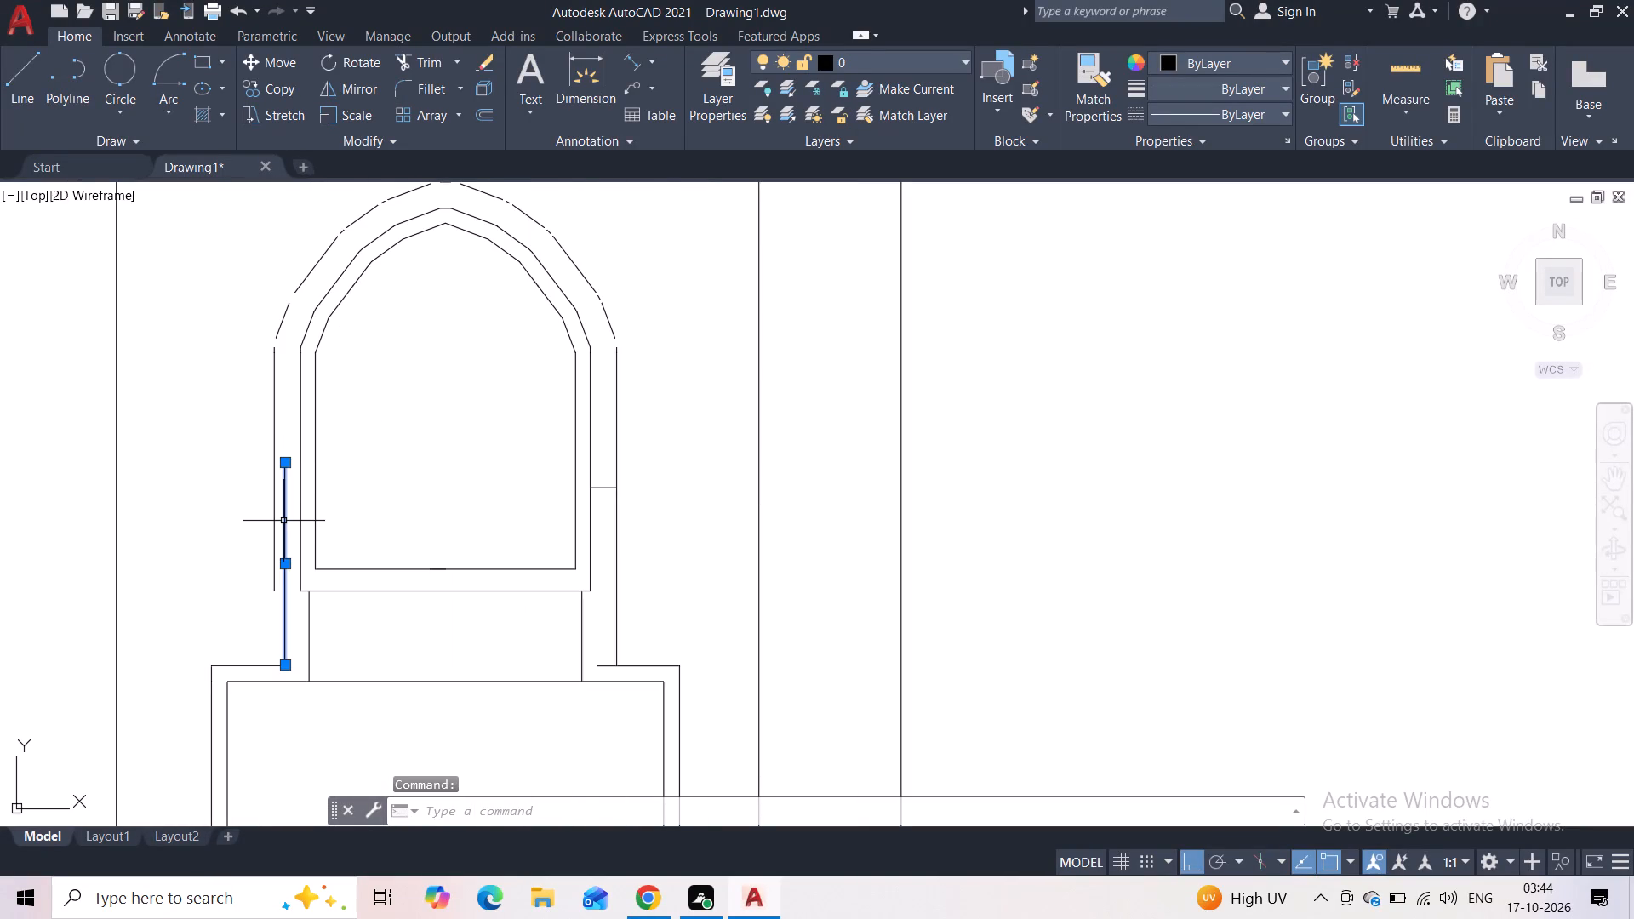
{"action": "key", "text": "Delete"}
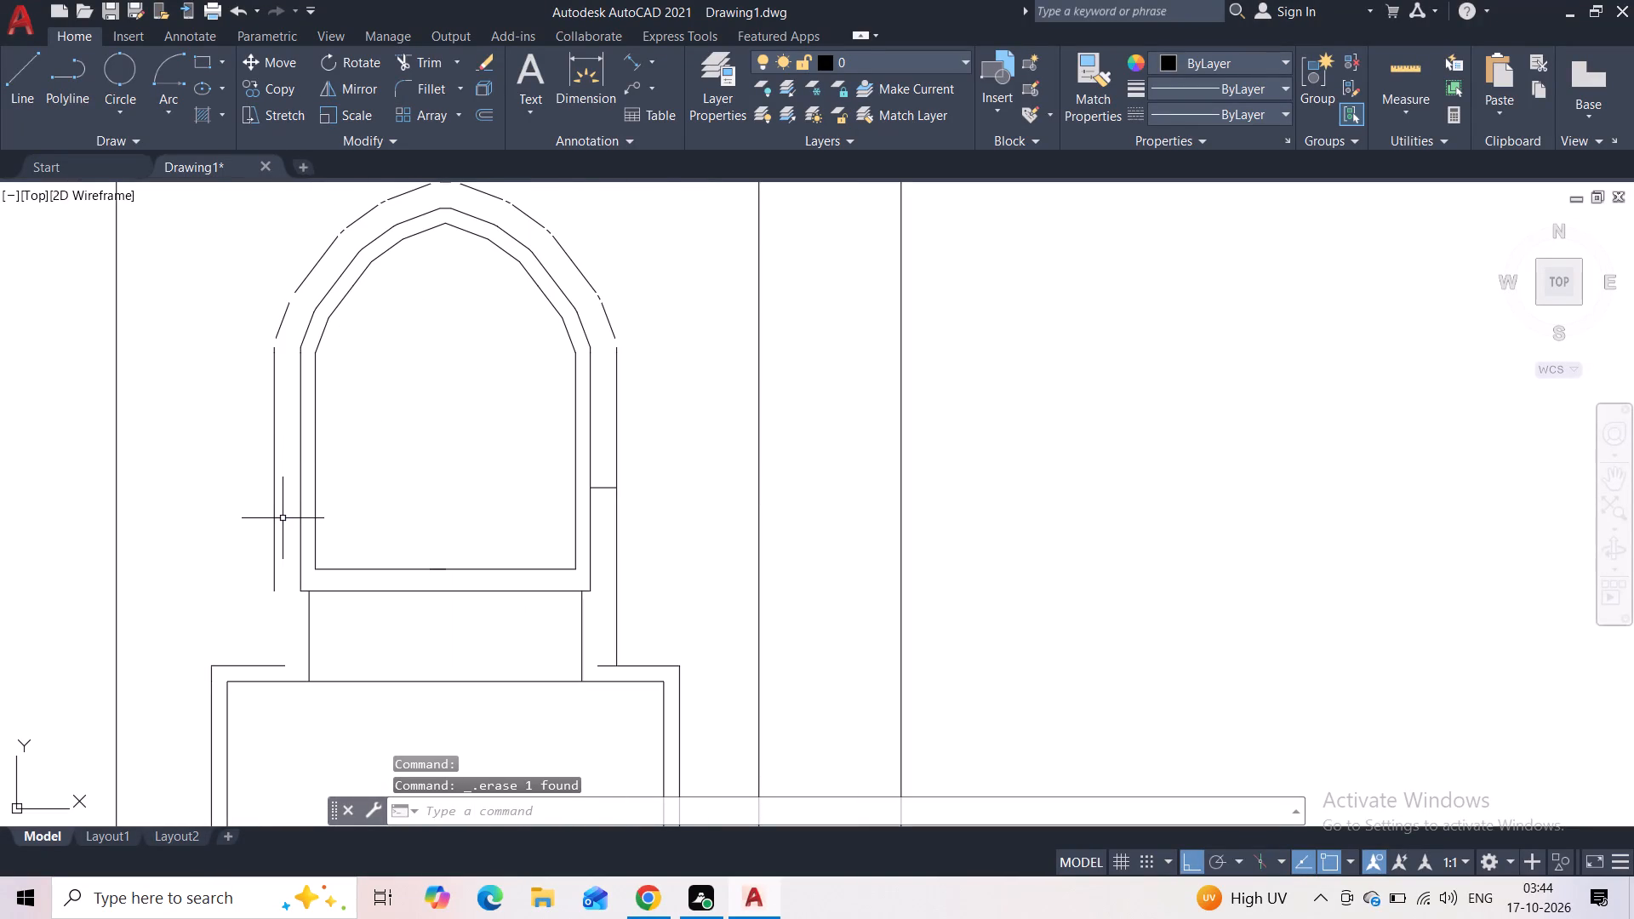
Draw a vertical line from the lower end of the dome's left outer border straight down to the stepped frame's ledge.
{"action": "left_click", "coordinate": [26, 78]}
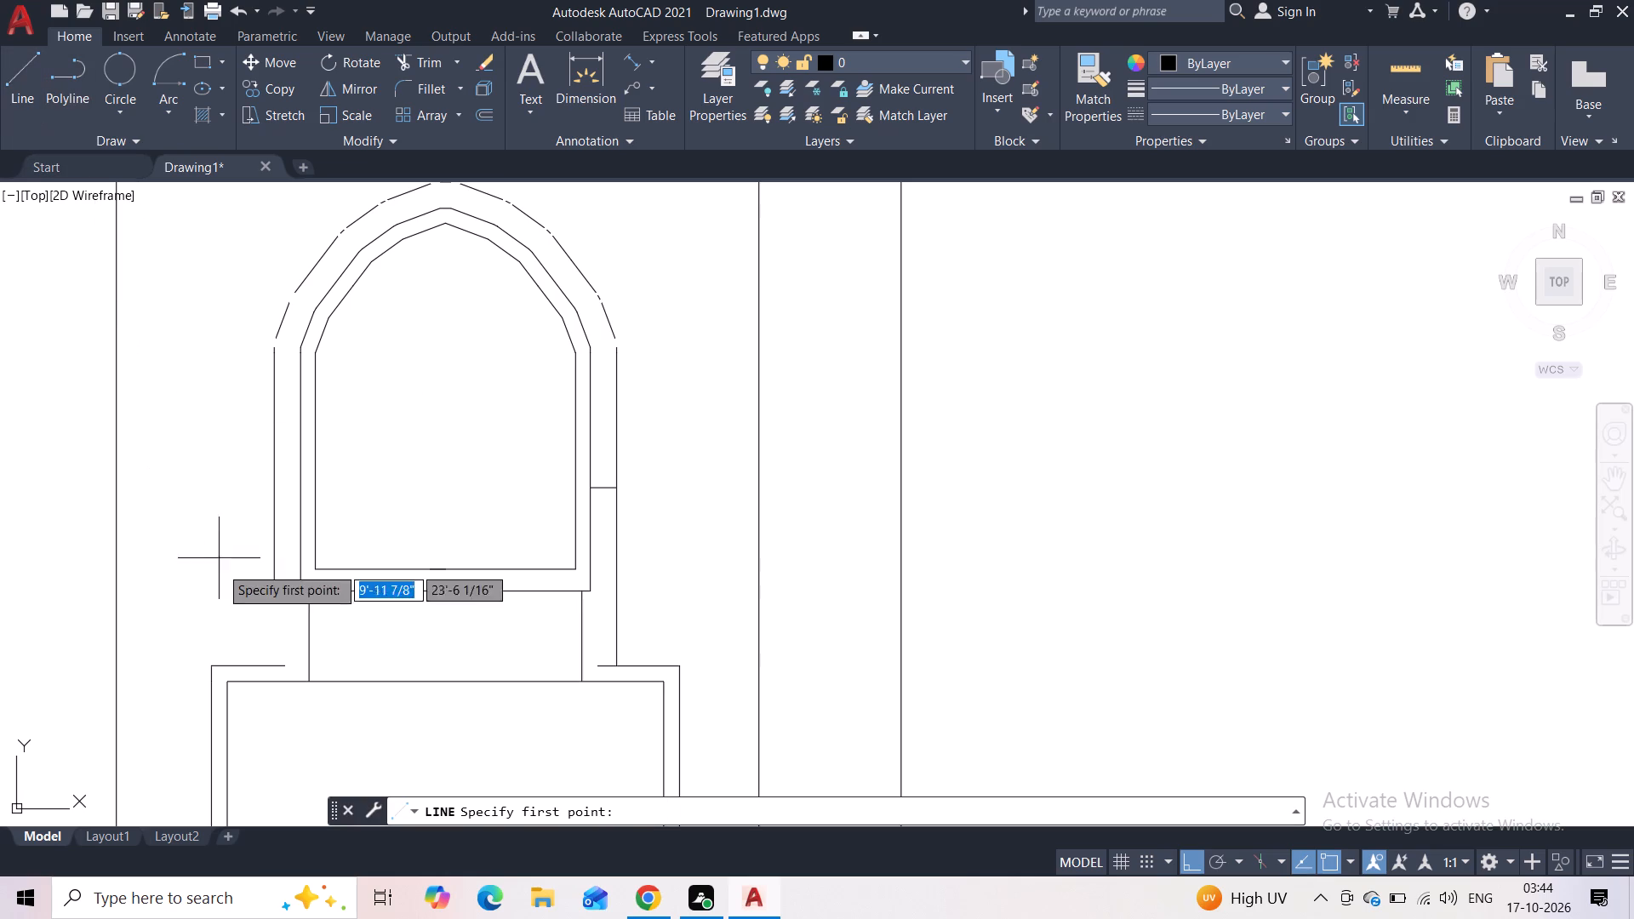
{"action": "left_click", "coordinate": [274, 591]}
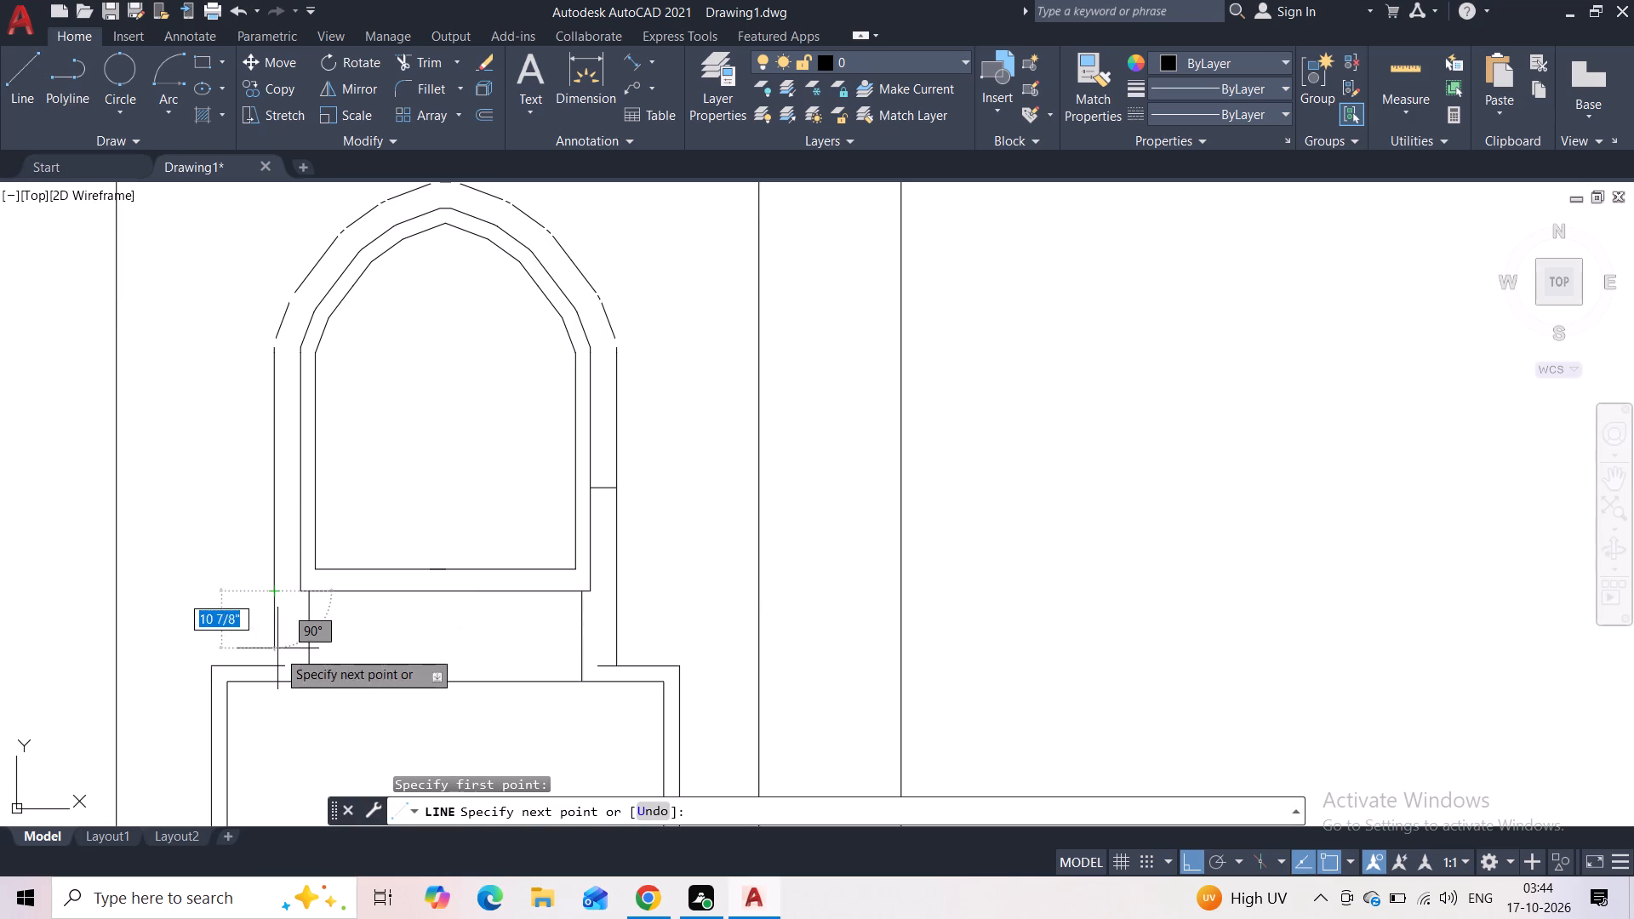
{"action": "left_click", "coordinate": [276, 662]}
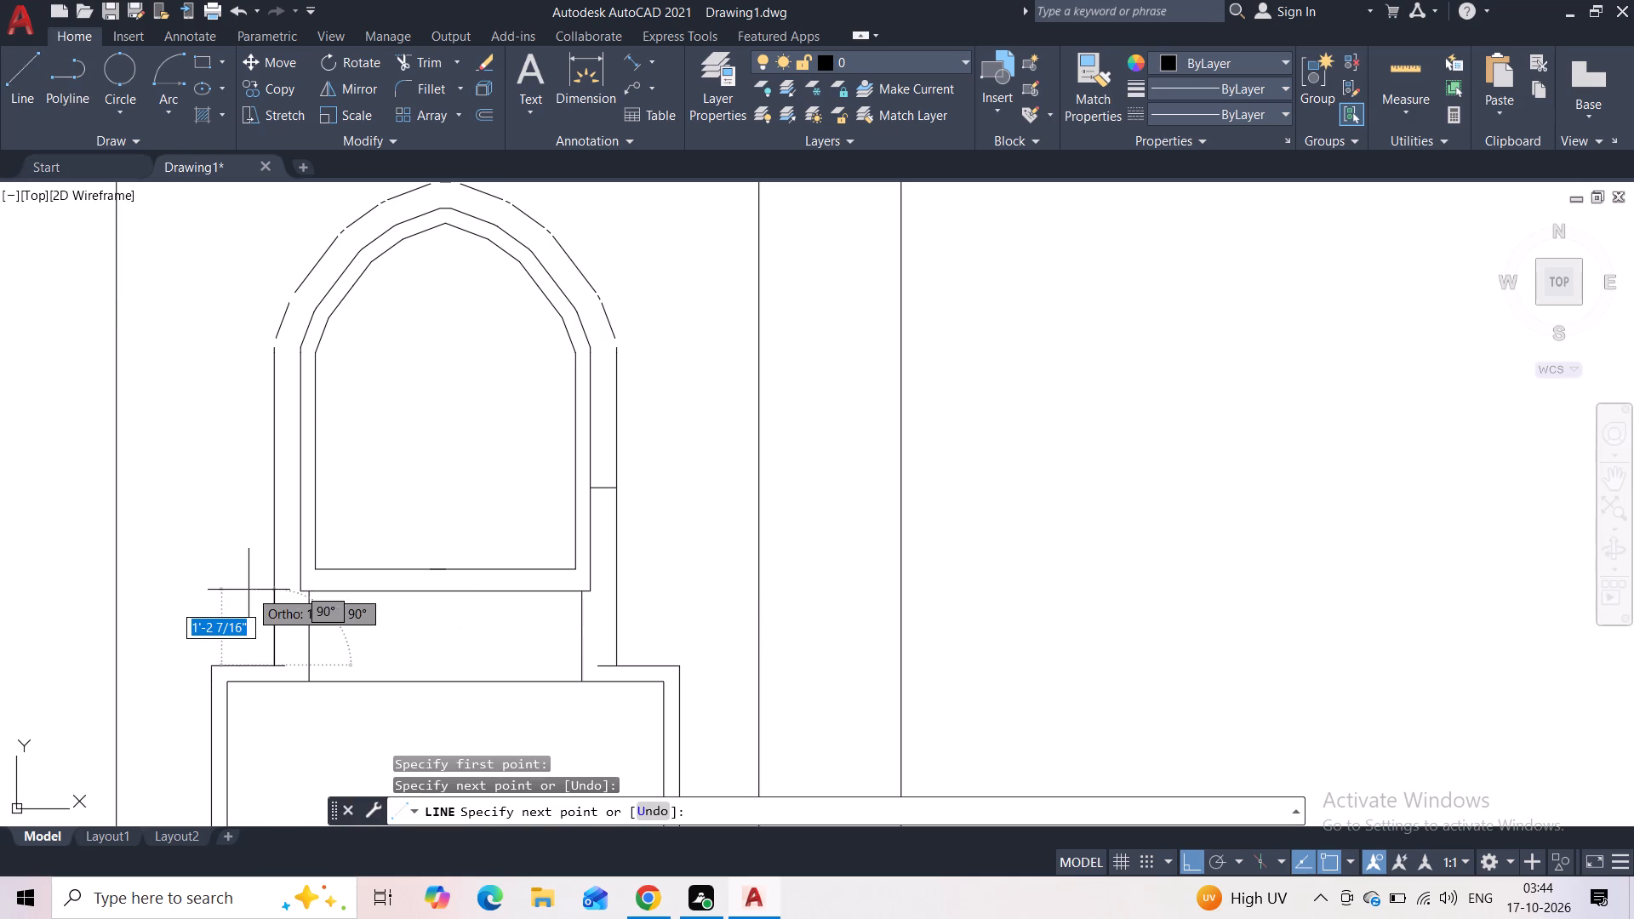
{"action": "key", "text": "Escape"}
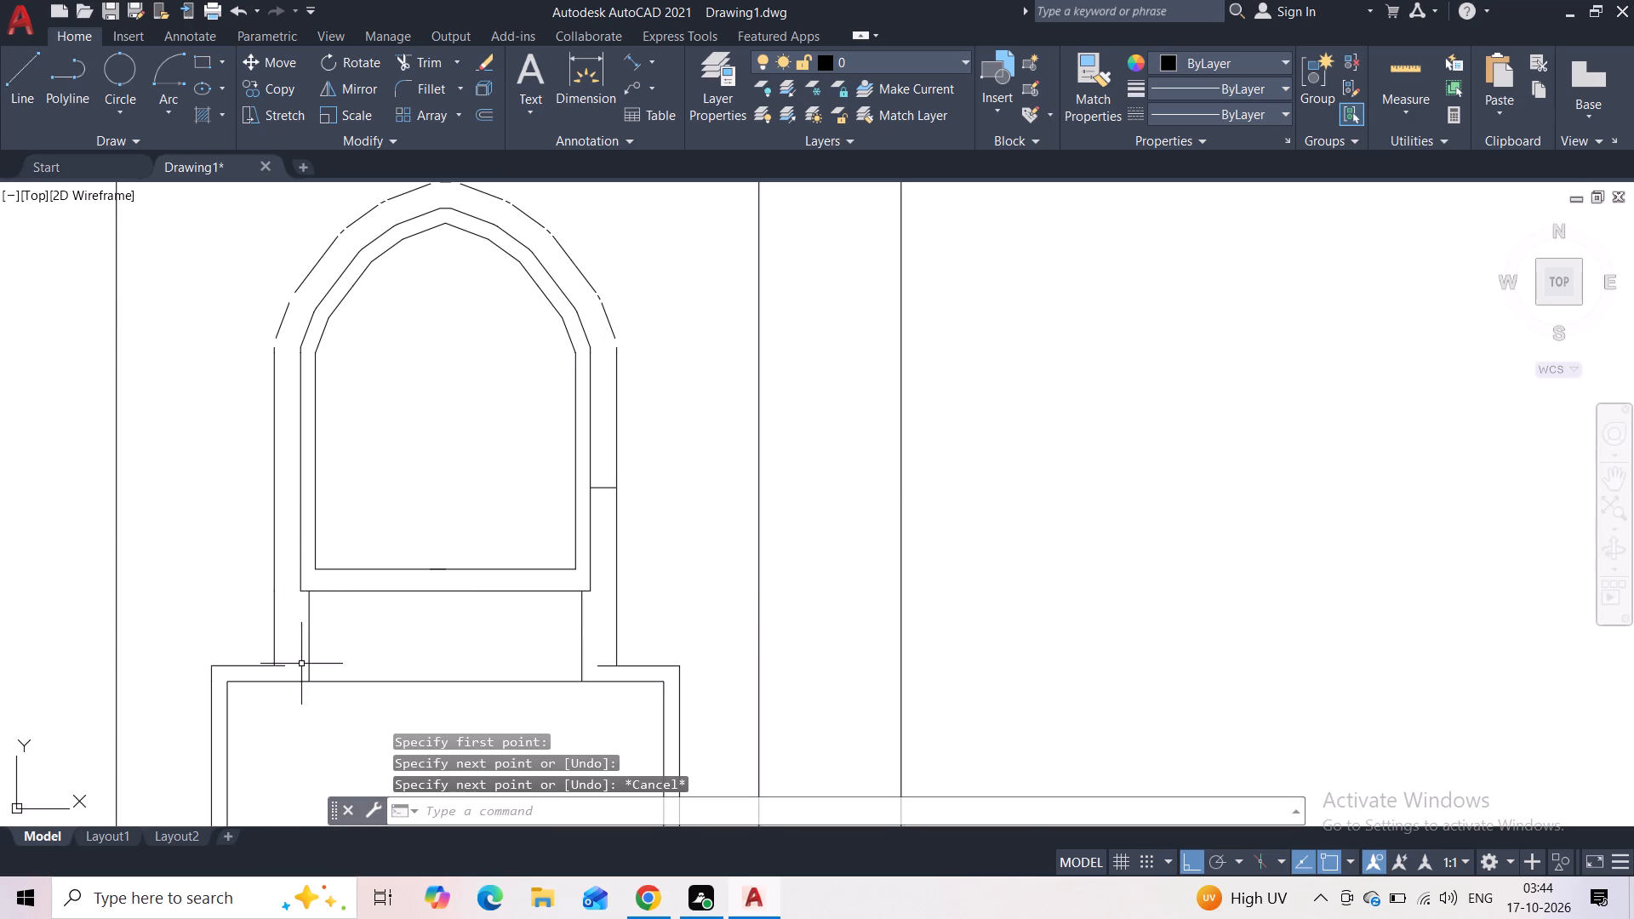
Trim the left ledge's short overhang inside the extended outer border line.
{"action": "scroll", "coordinate": [295, 654], "scroll_direction": "up", "scroll_amount": 2}
{"action": "left_click", "coordinate": [432, 56]}
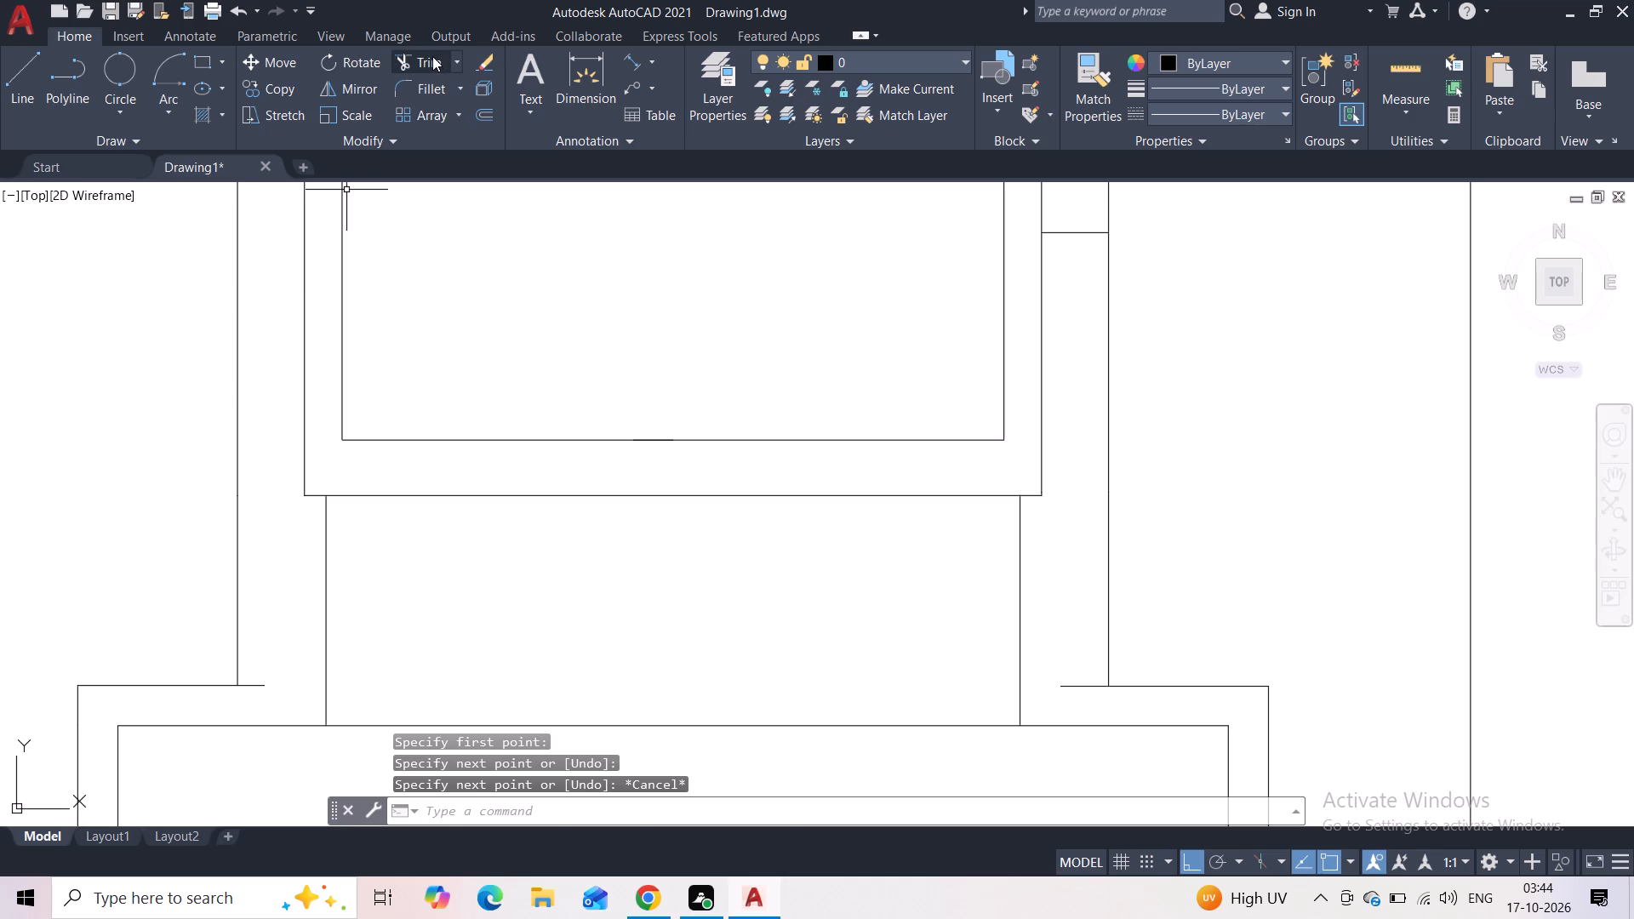
{"action": "left_click_drag", "start_coordinate": [254, 674], "coordinate": [254, 696]}
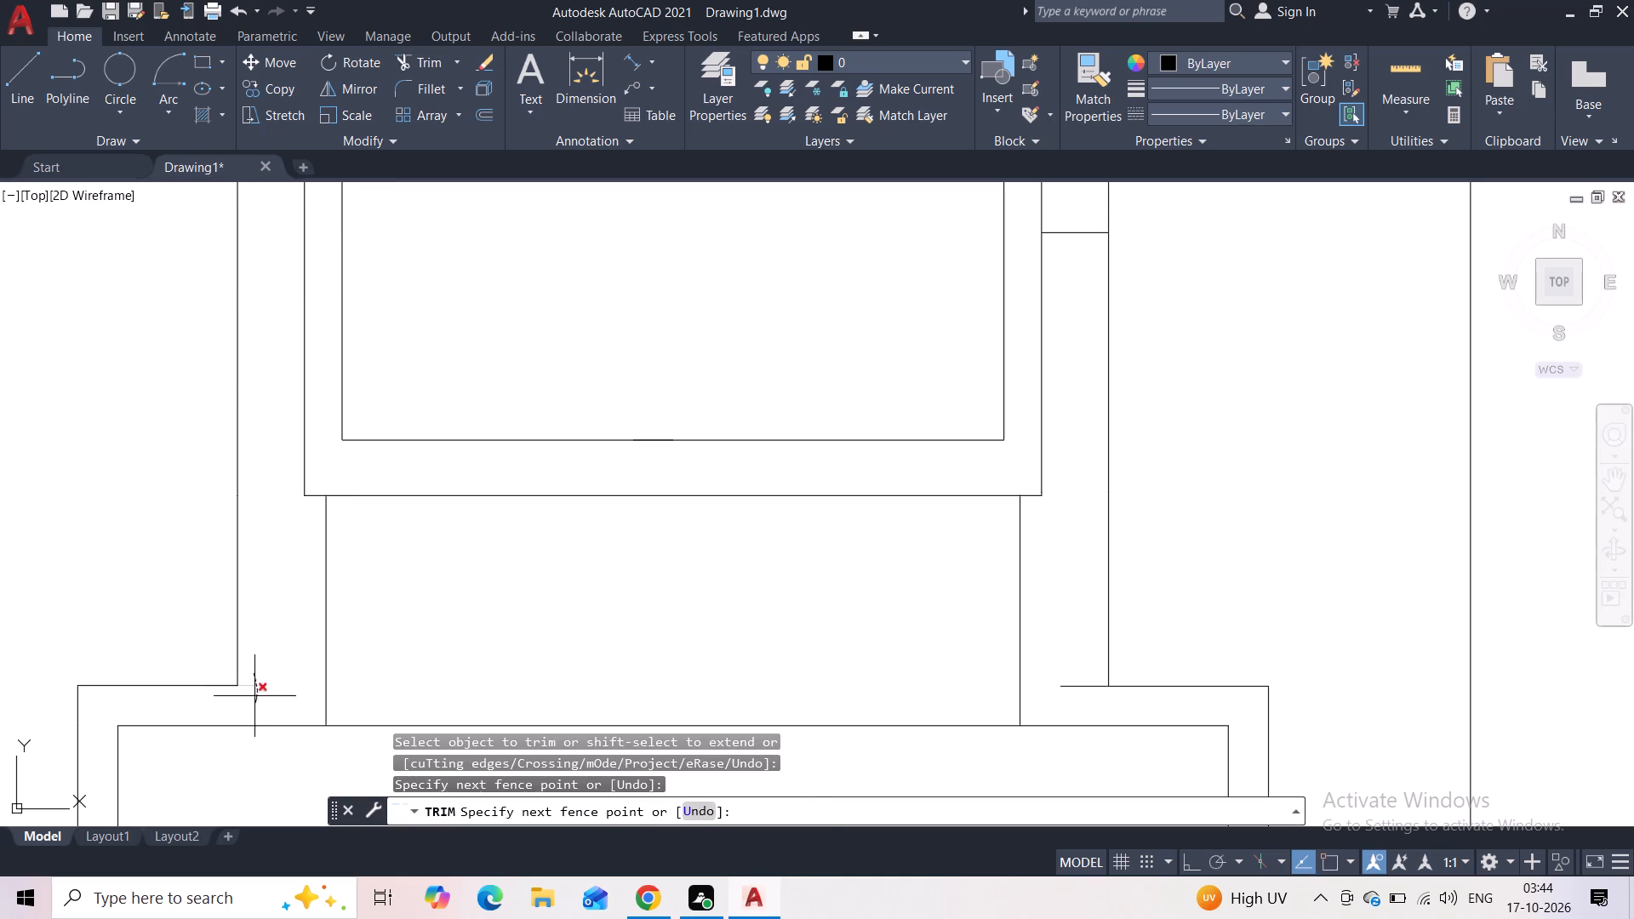
{"action": "key", "text": "Escape"}
Trim away the short horizontal connector in the dome's right border and the right ledge's overhang inside the outer border line.
{"action": "scroll", "coordinate": [283, 600], "scroll_direction": "down", "scroll_amount": 4}
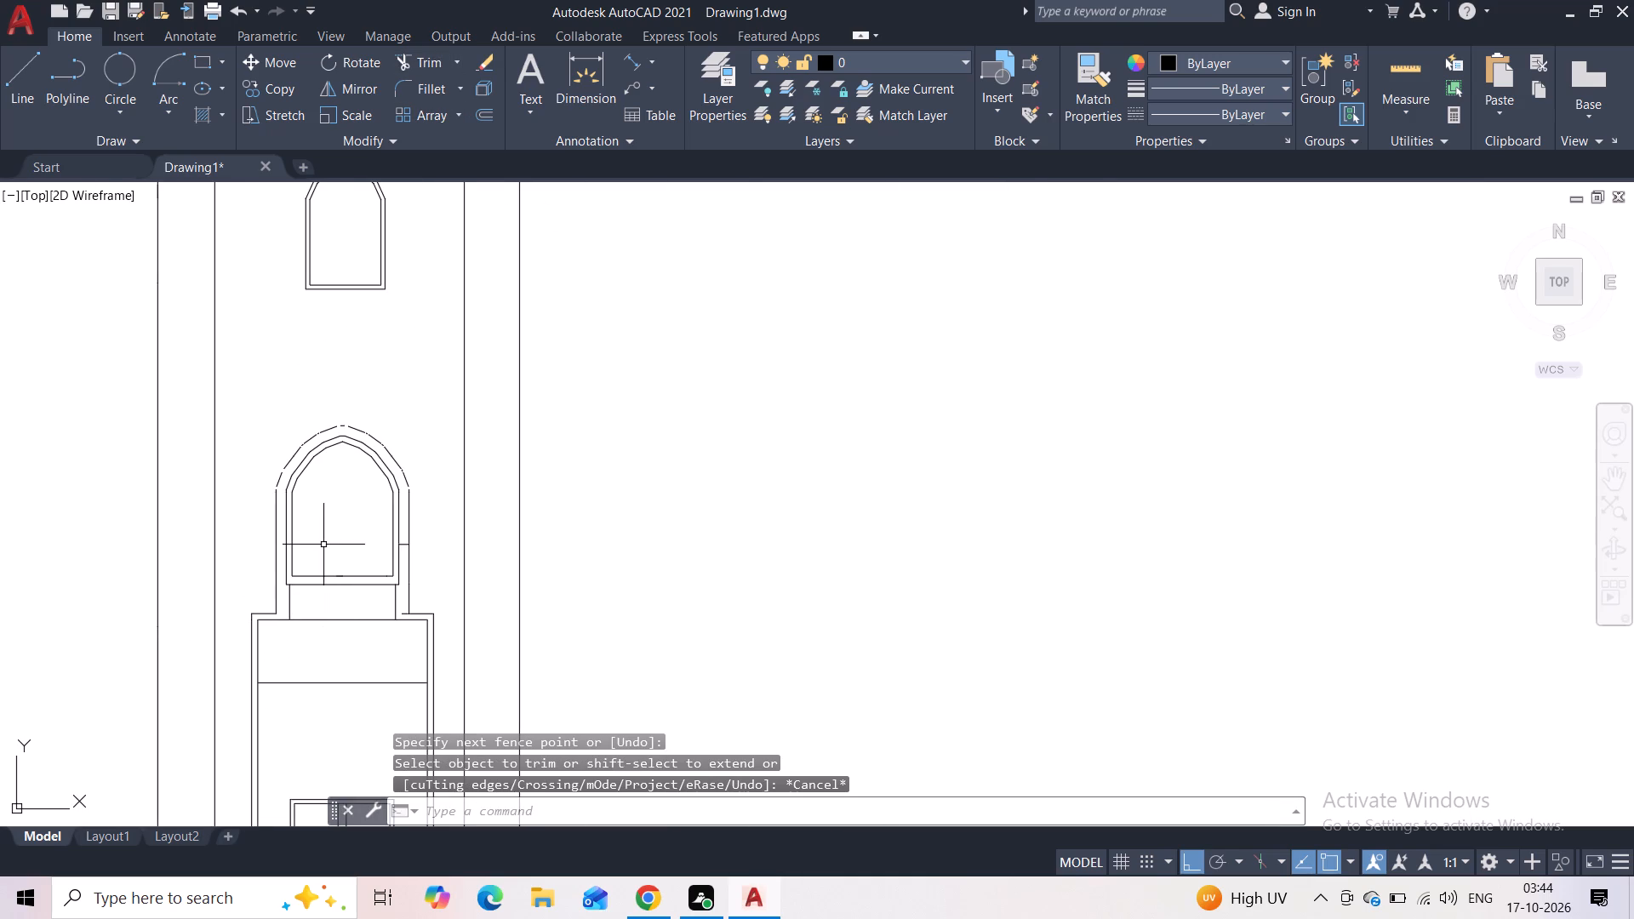
{"action": "scroll", "coordinate": [411, 592], "scroll_direction": "up", "scroll_amount": 2}
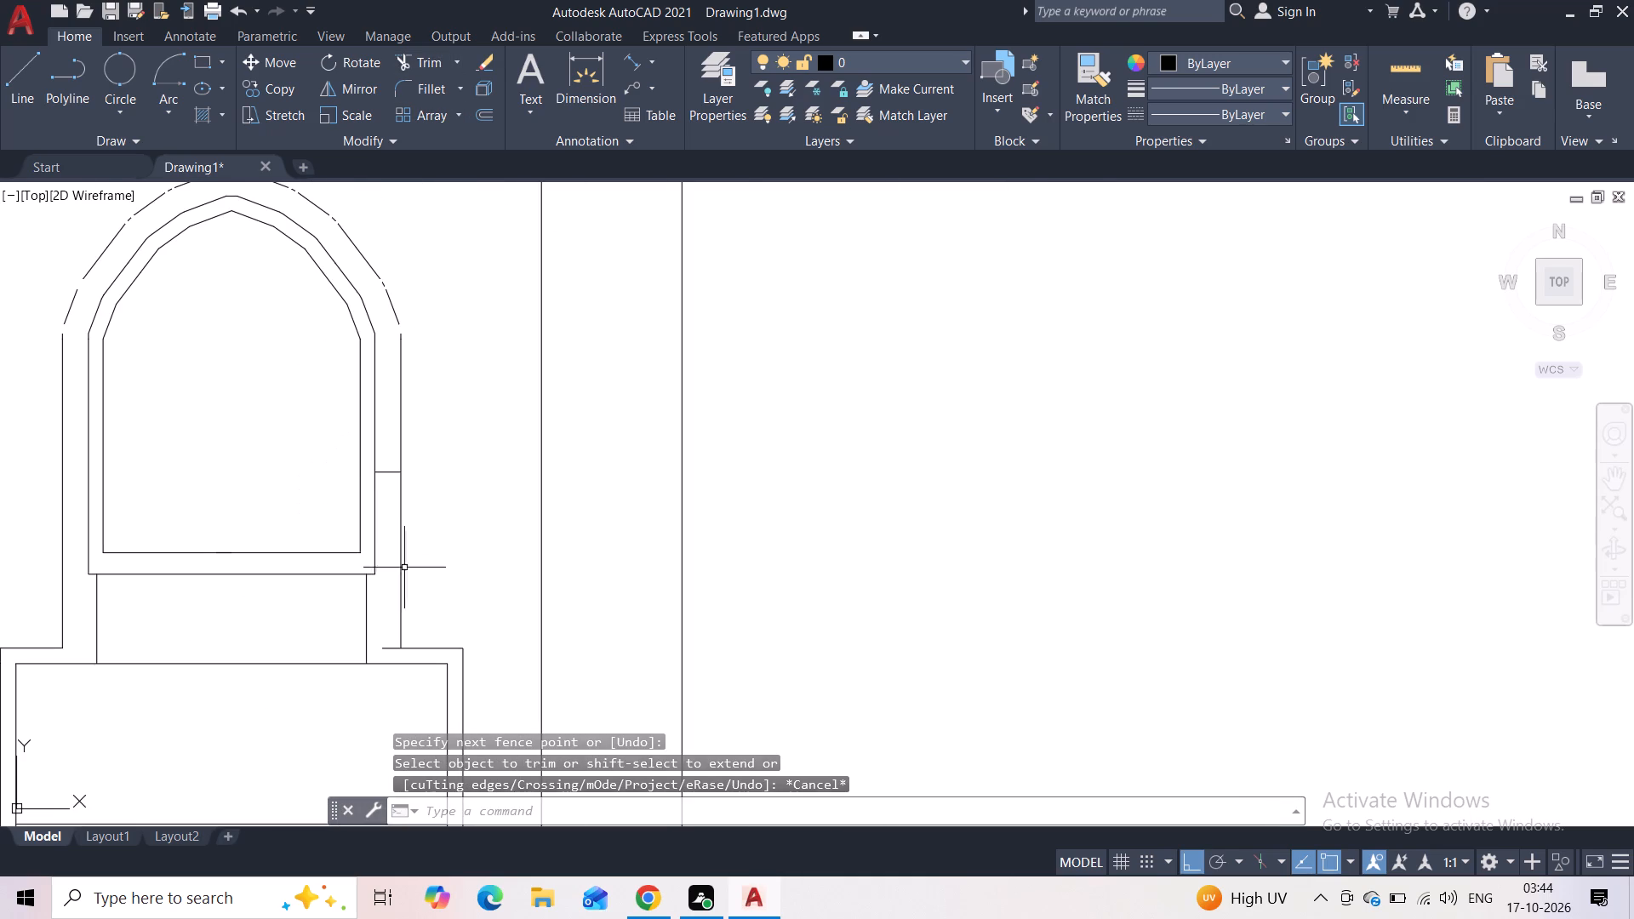
{"action": "left_click", "coordinate": [420, 55]}
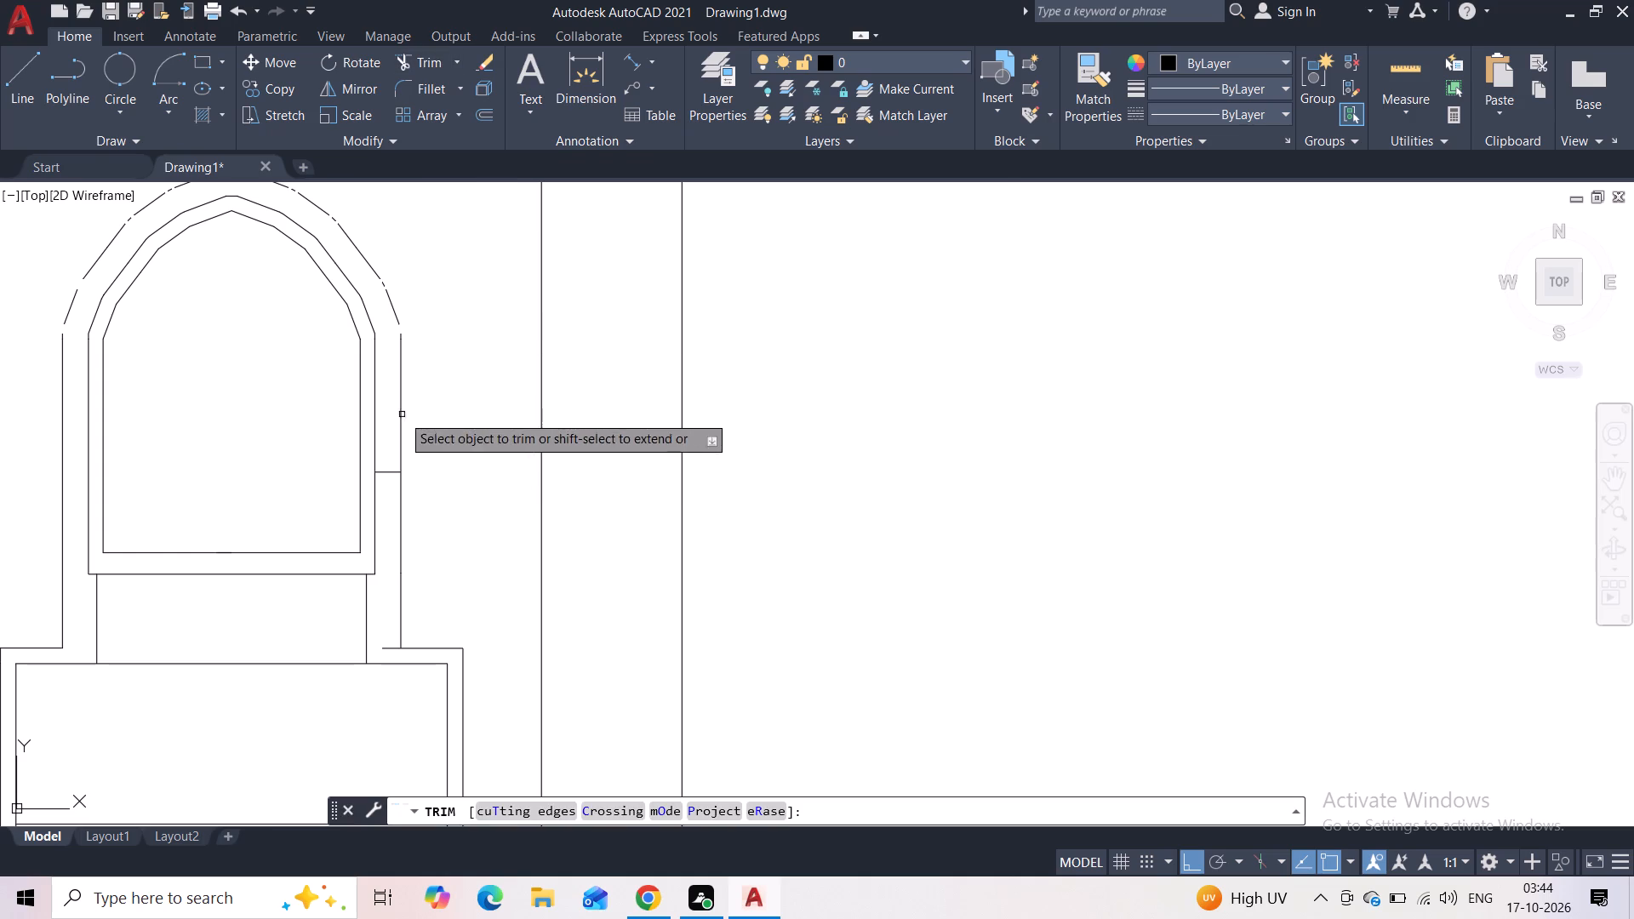
{"action": "scroll", "coordinate": [386, 471], "scroll_direction": "up", "scroll_amount": 3}
{"action": "left_click_drag", "start_coordinate": [385, 453], "coordinate": [395, 551]}
{"action": "scroll", "coordinate": [394, 540], "scroll_direction": "down", "scroll_amount": 4}
{"action": "middle_click_drag", "start_coordinate": [394, 539], "coordinate": [385, 383]}
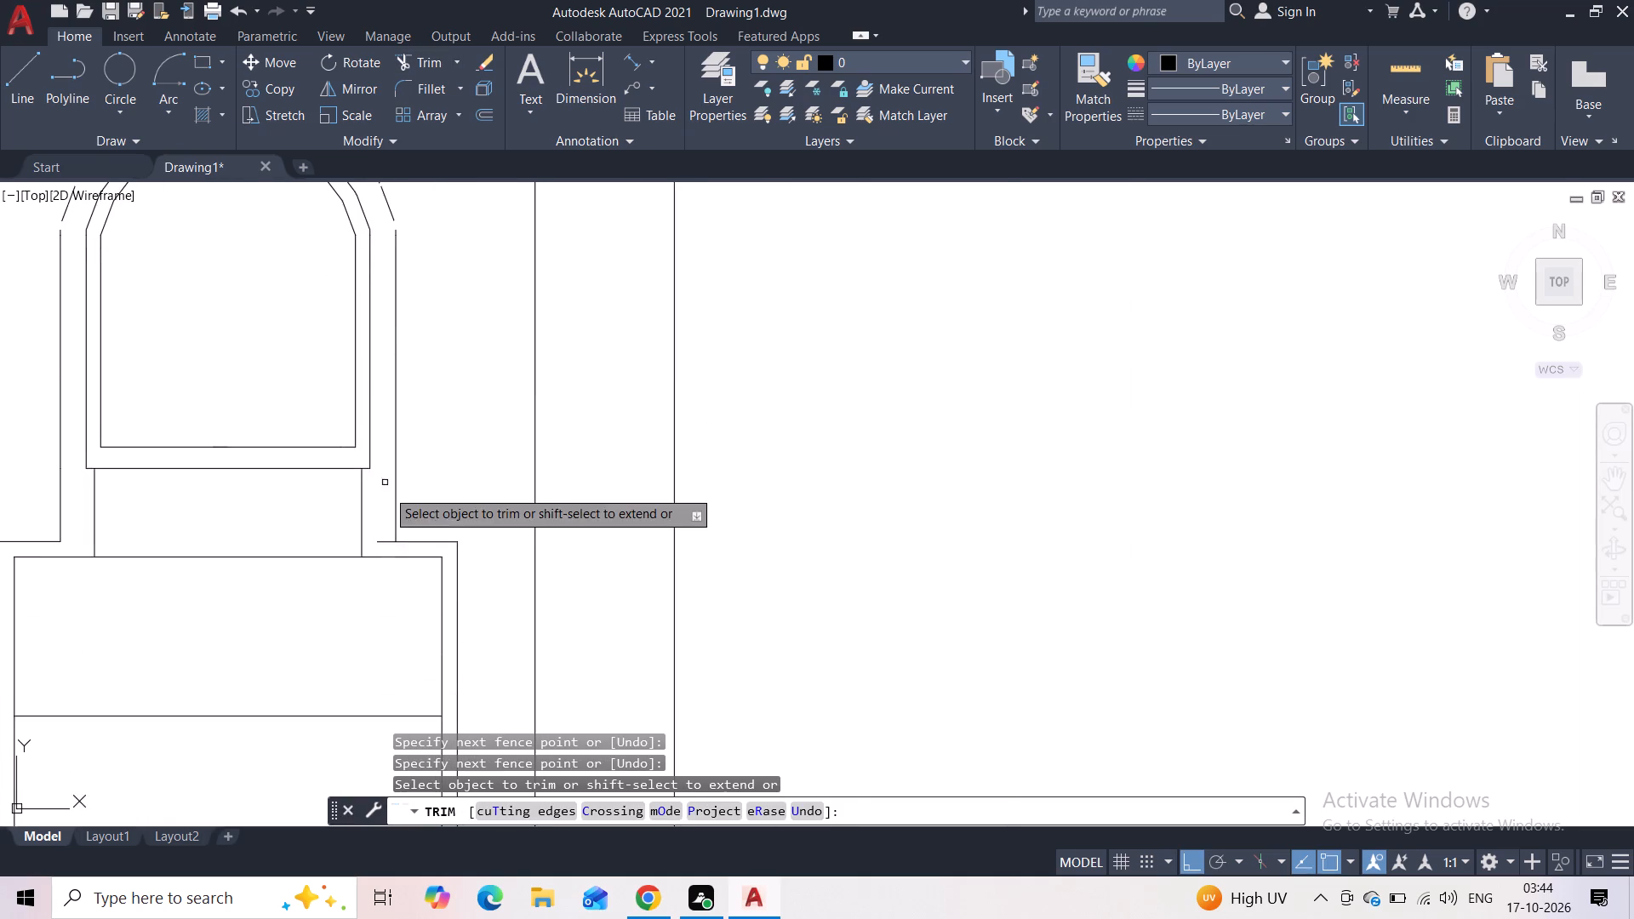
{"action": "scroll", "coordinate": [381, 533], "scroll_direction": "up", "scroll_amount": 4}
{"action": "left_click_drag", "start_coordinate": [389, 558], "coordinate": [389, 631]}
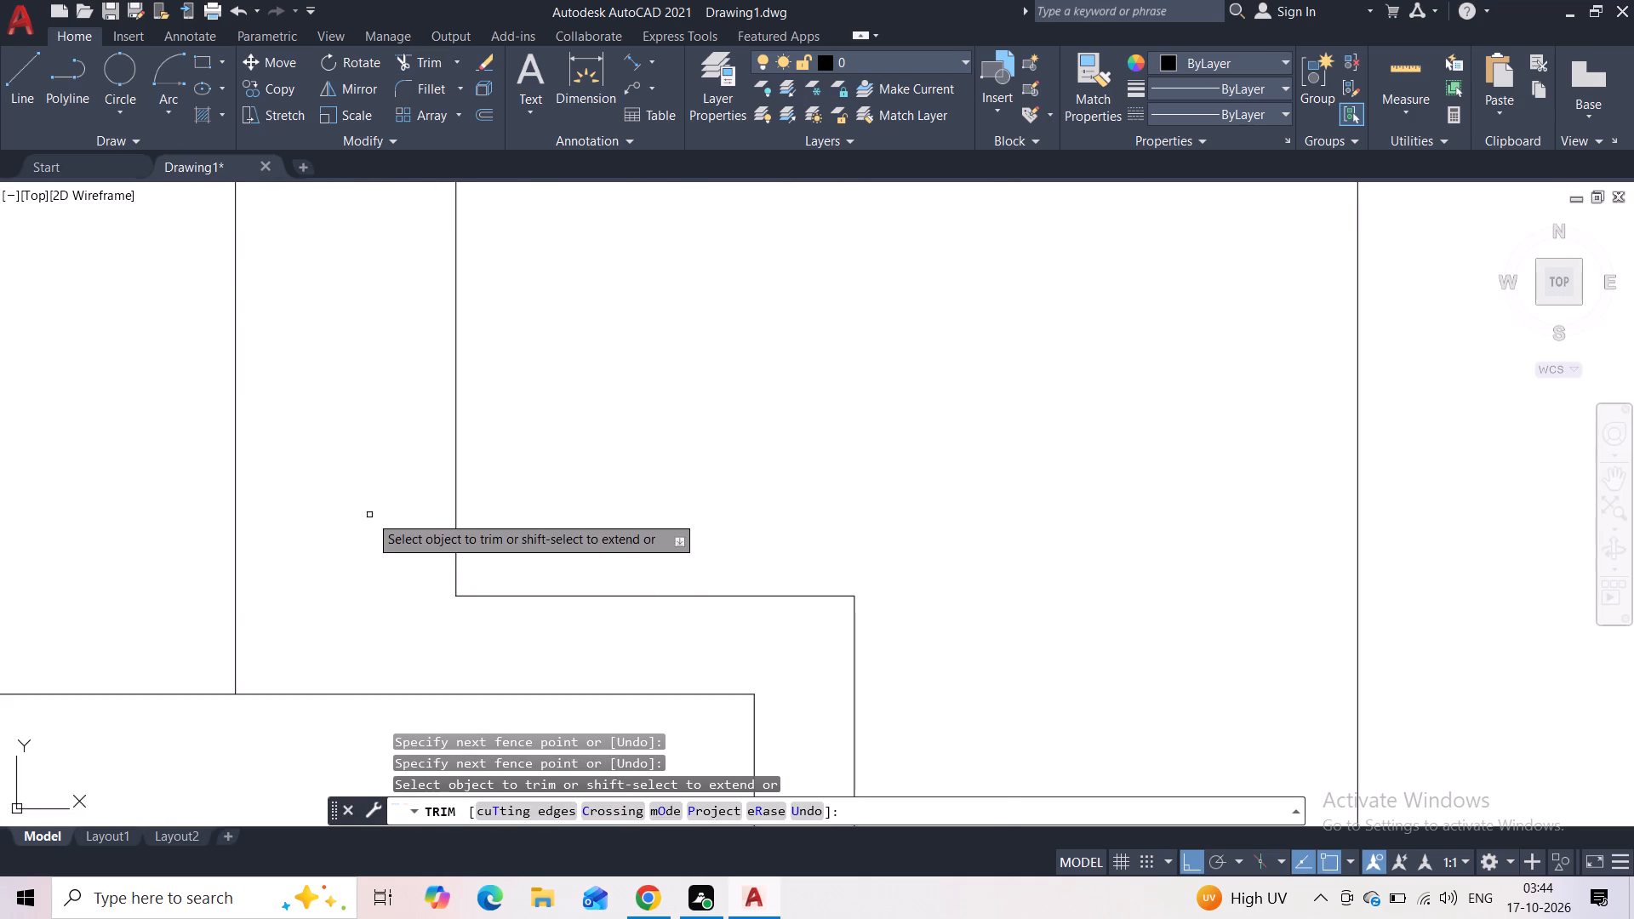
{"action": "key", "text": "Escape"}
{"action": "scroll", "coordinate": [369, 515], "scroll_direction": "down", "scroll_amount": 6}
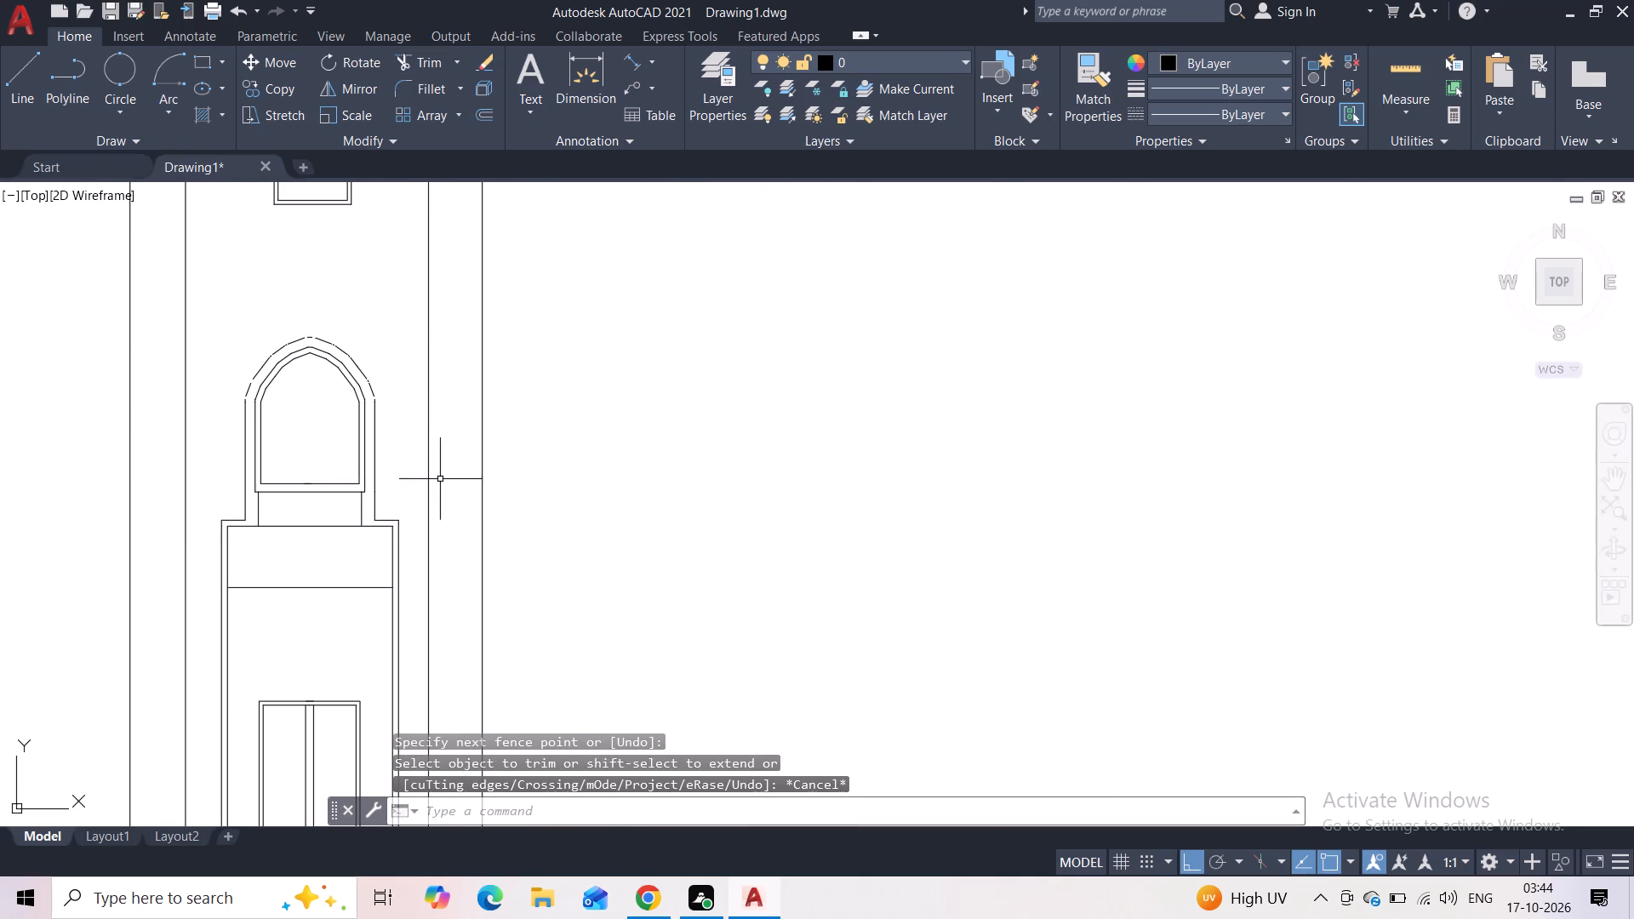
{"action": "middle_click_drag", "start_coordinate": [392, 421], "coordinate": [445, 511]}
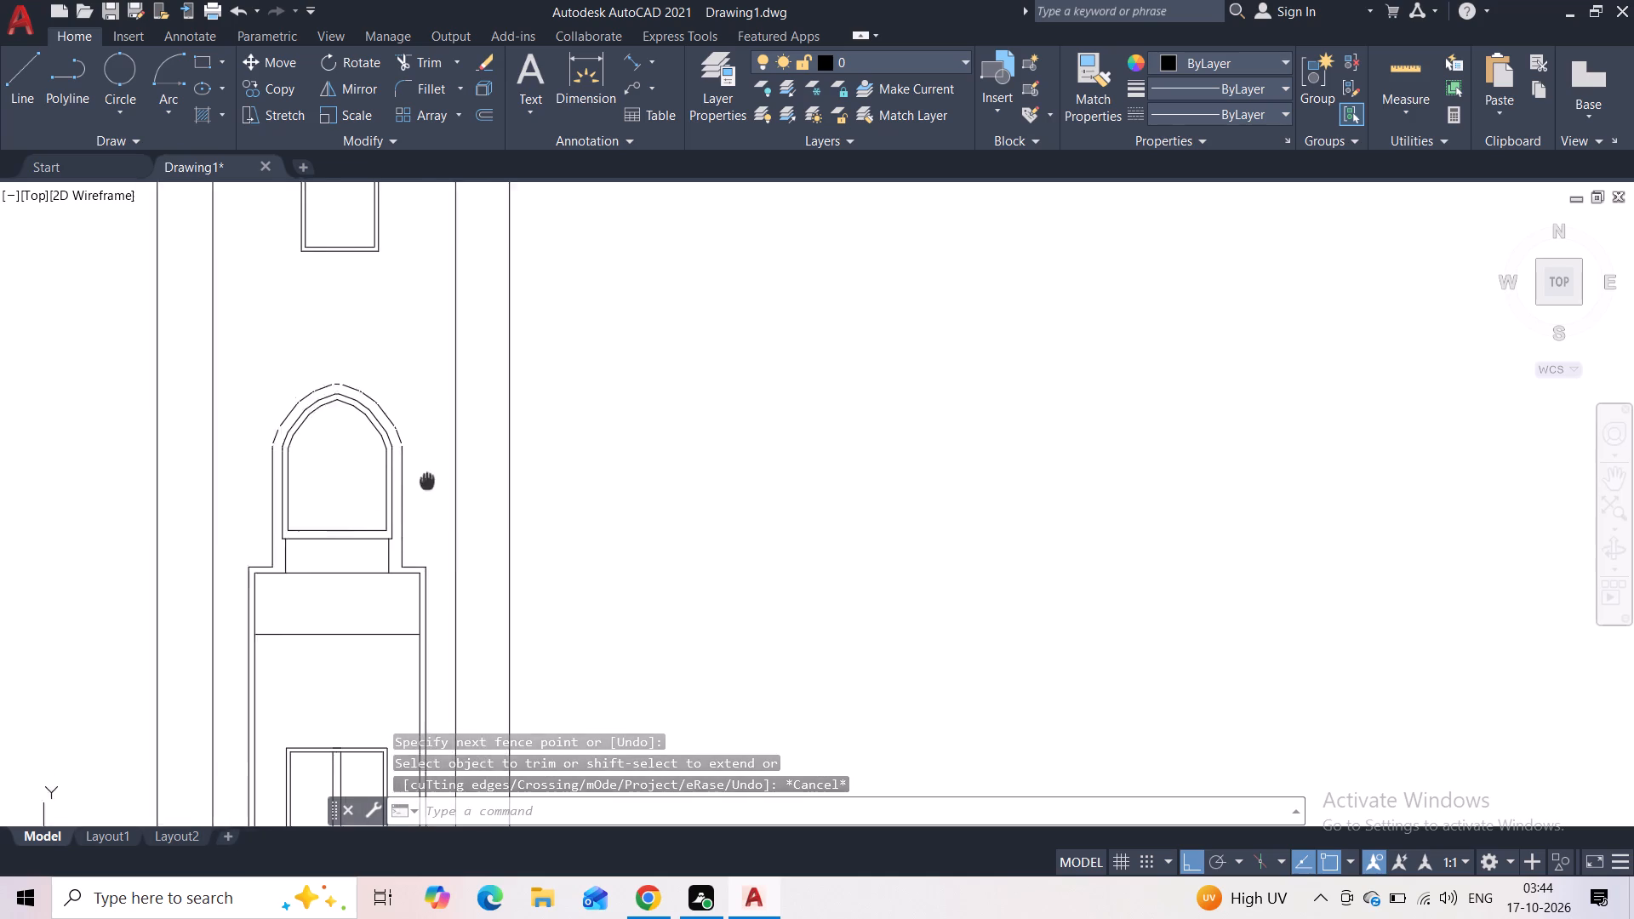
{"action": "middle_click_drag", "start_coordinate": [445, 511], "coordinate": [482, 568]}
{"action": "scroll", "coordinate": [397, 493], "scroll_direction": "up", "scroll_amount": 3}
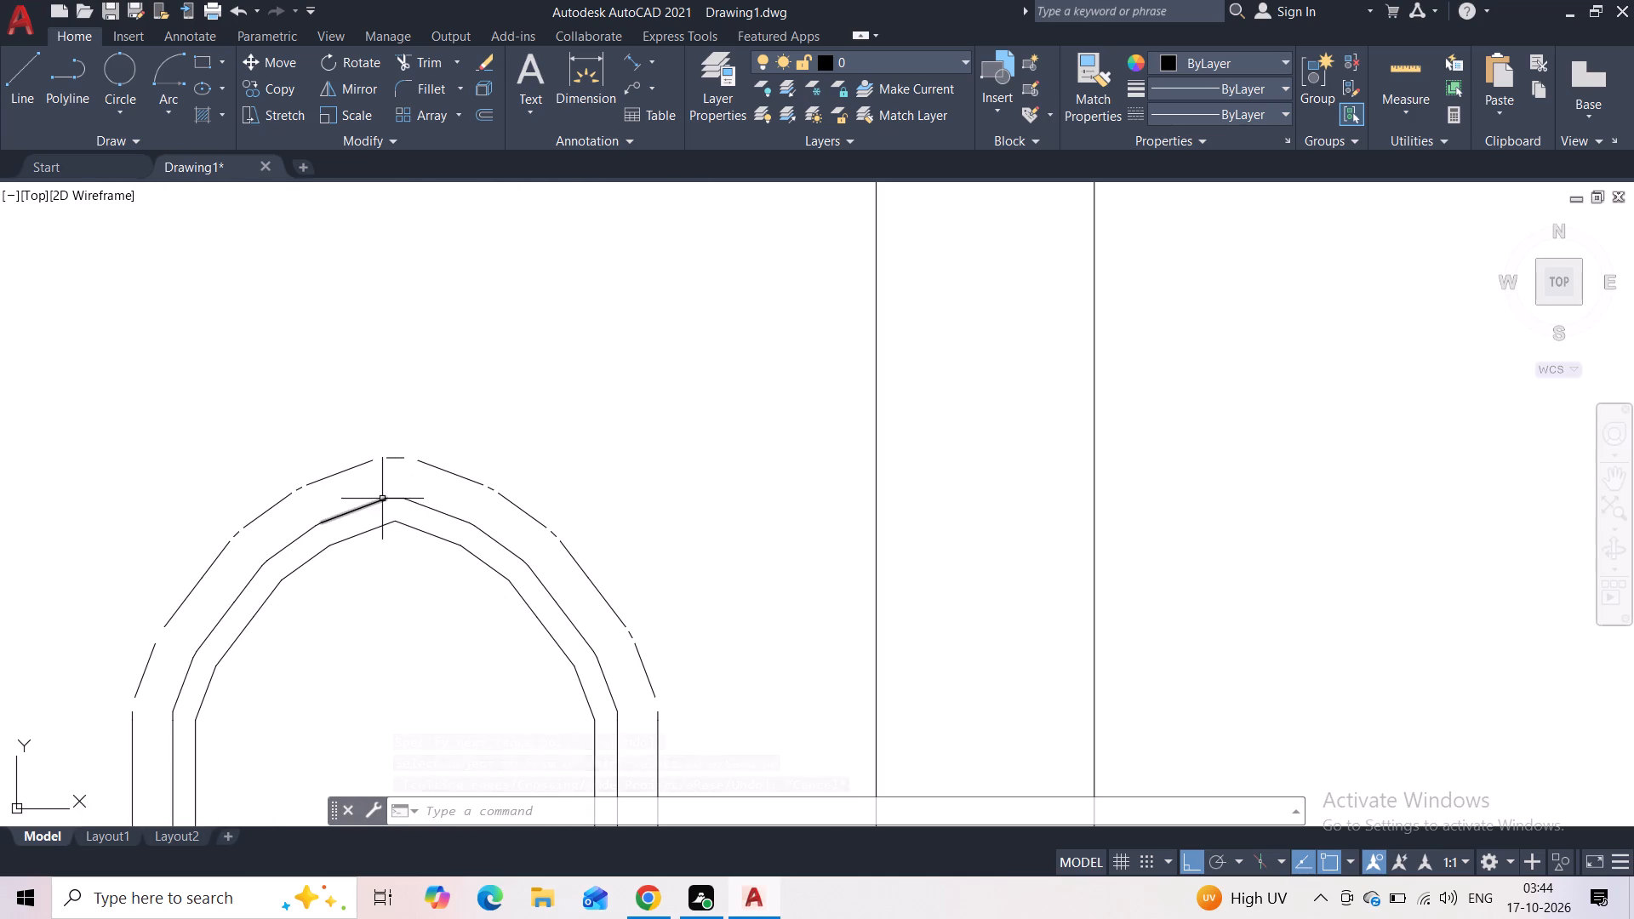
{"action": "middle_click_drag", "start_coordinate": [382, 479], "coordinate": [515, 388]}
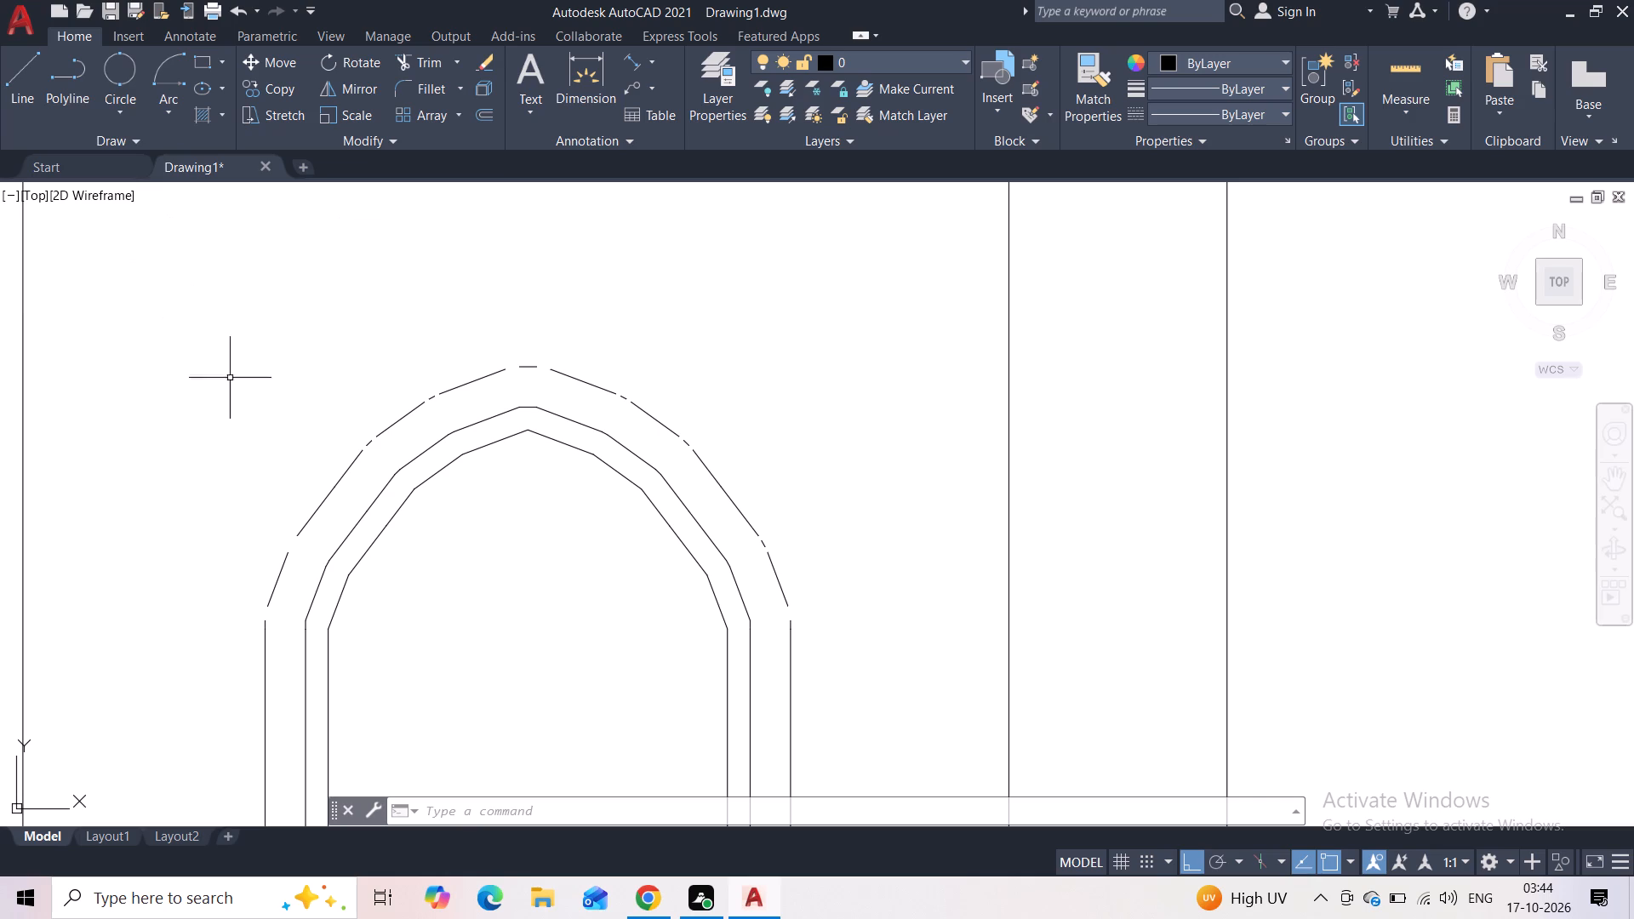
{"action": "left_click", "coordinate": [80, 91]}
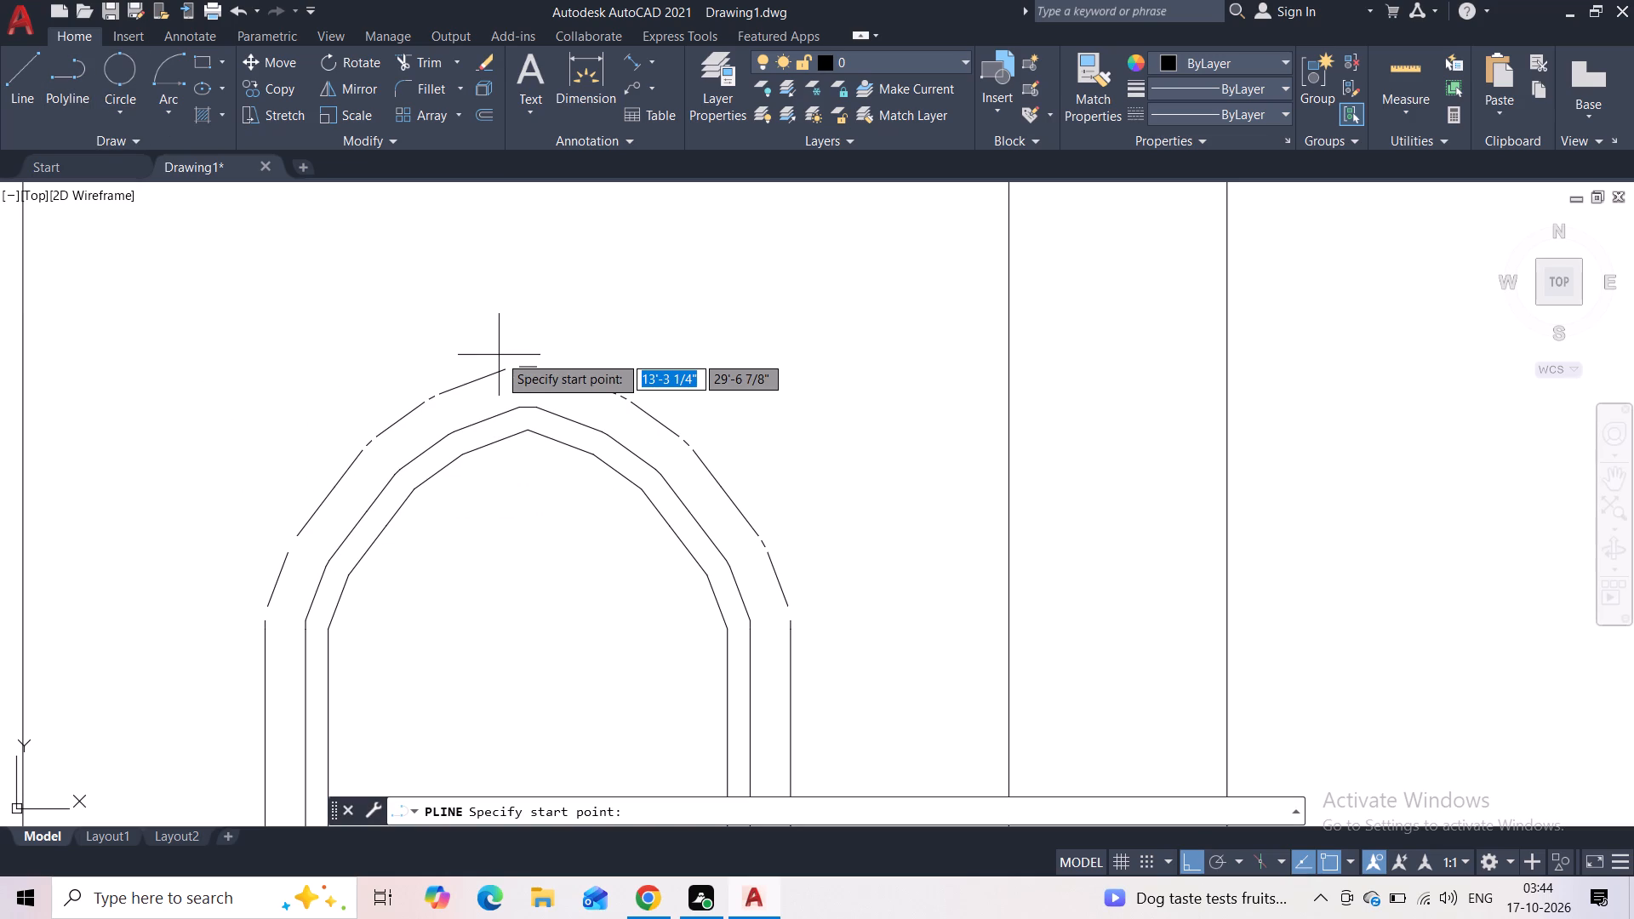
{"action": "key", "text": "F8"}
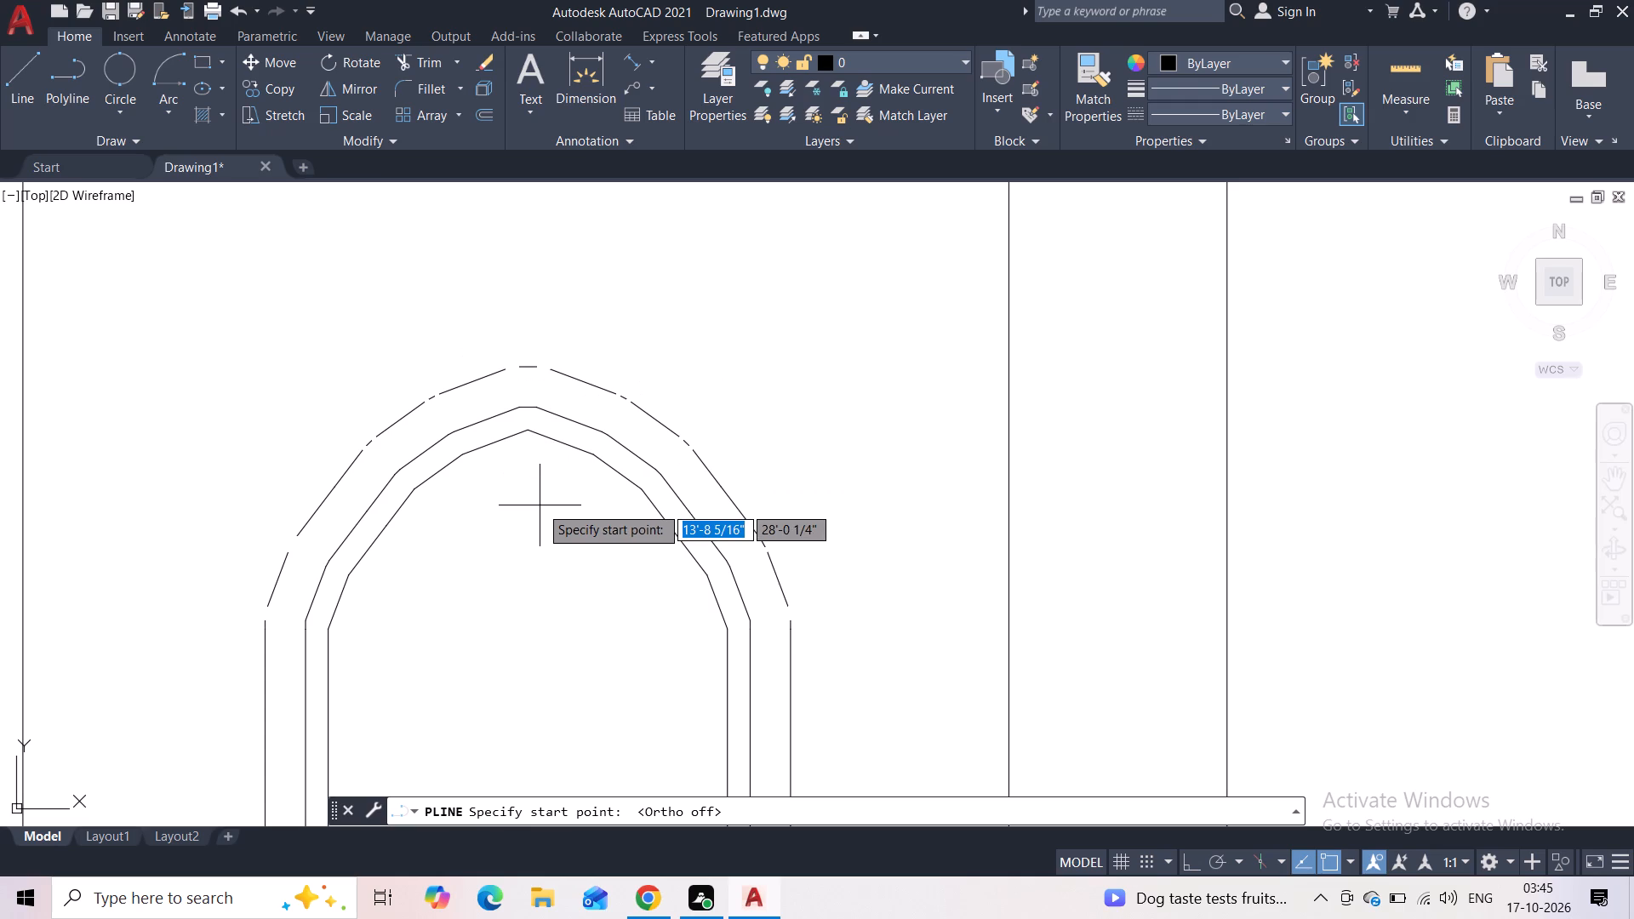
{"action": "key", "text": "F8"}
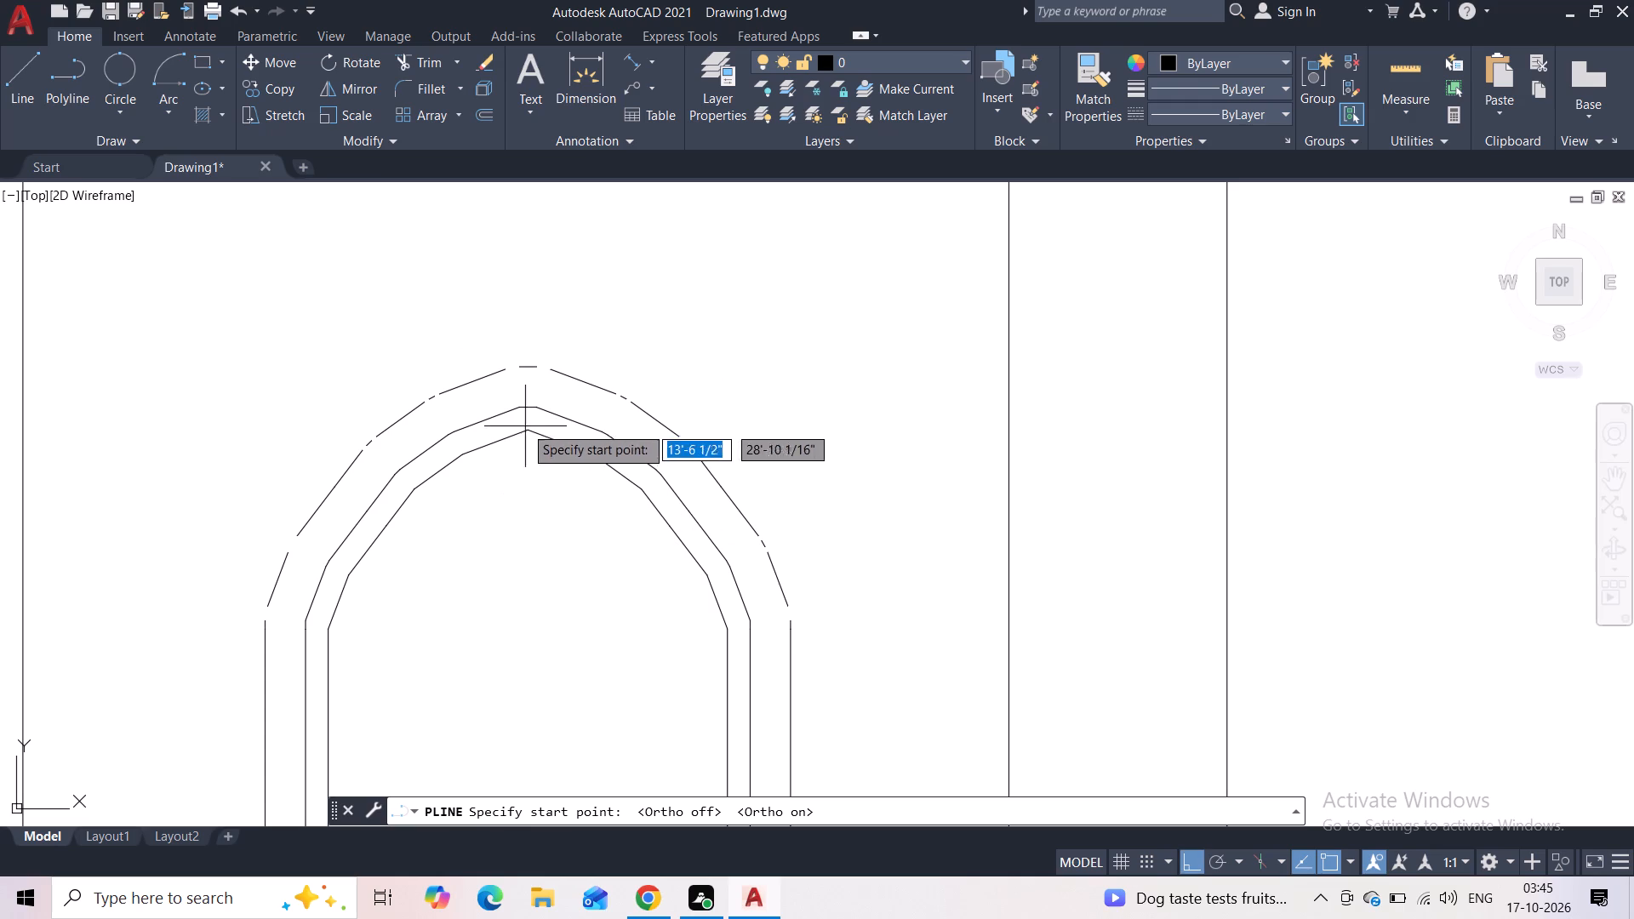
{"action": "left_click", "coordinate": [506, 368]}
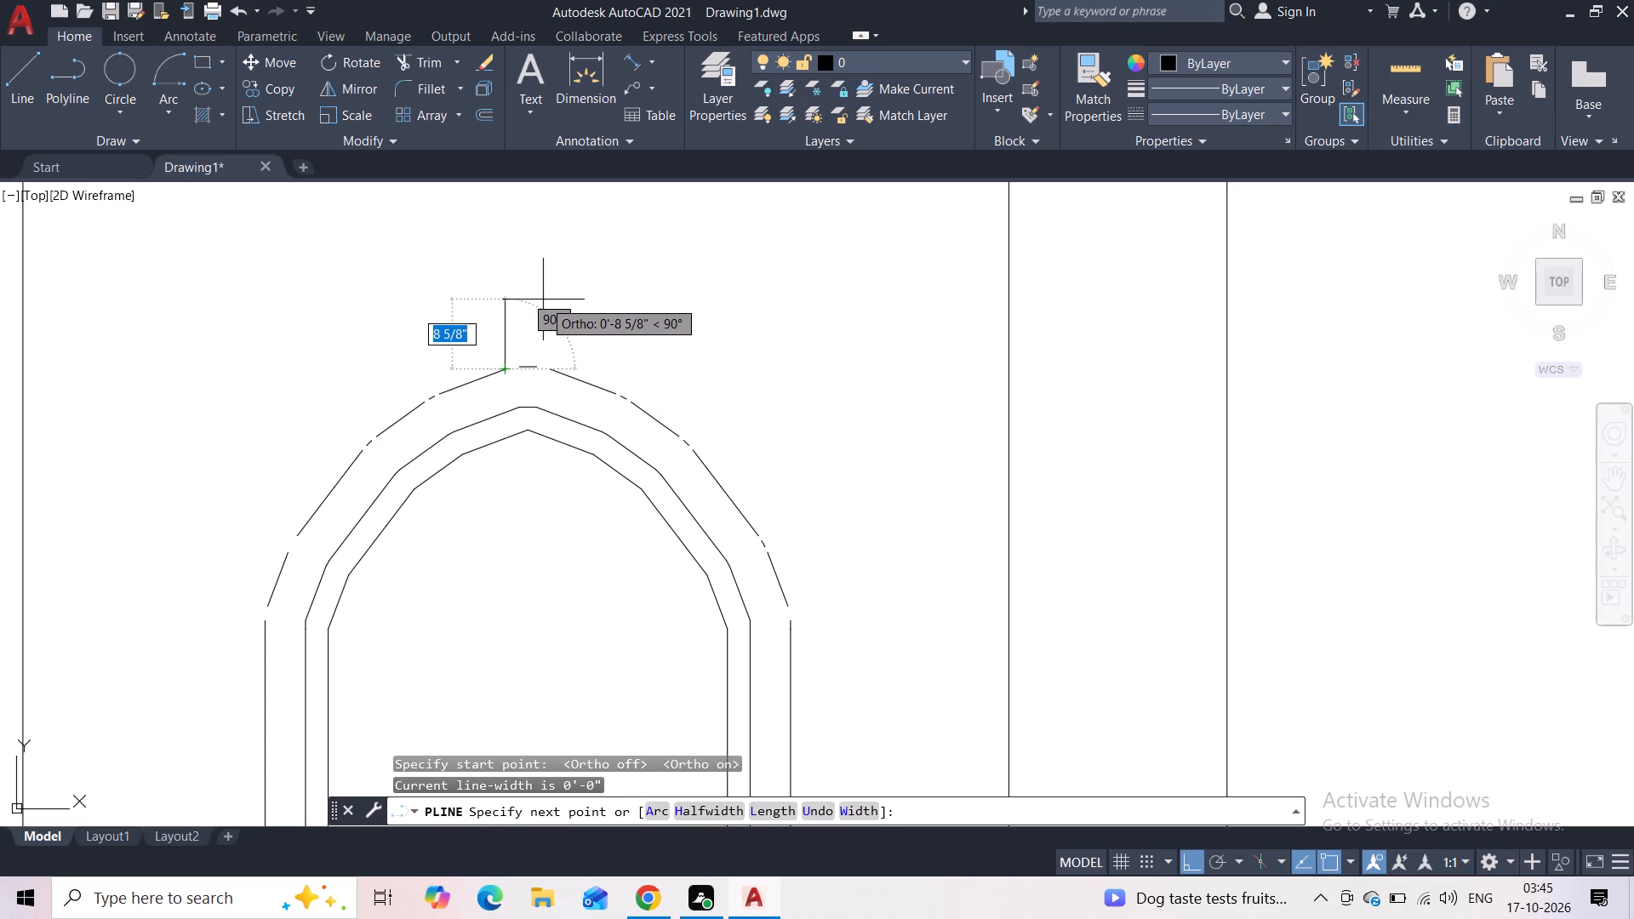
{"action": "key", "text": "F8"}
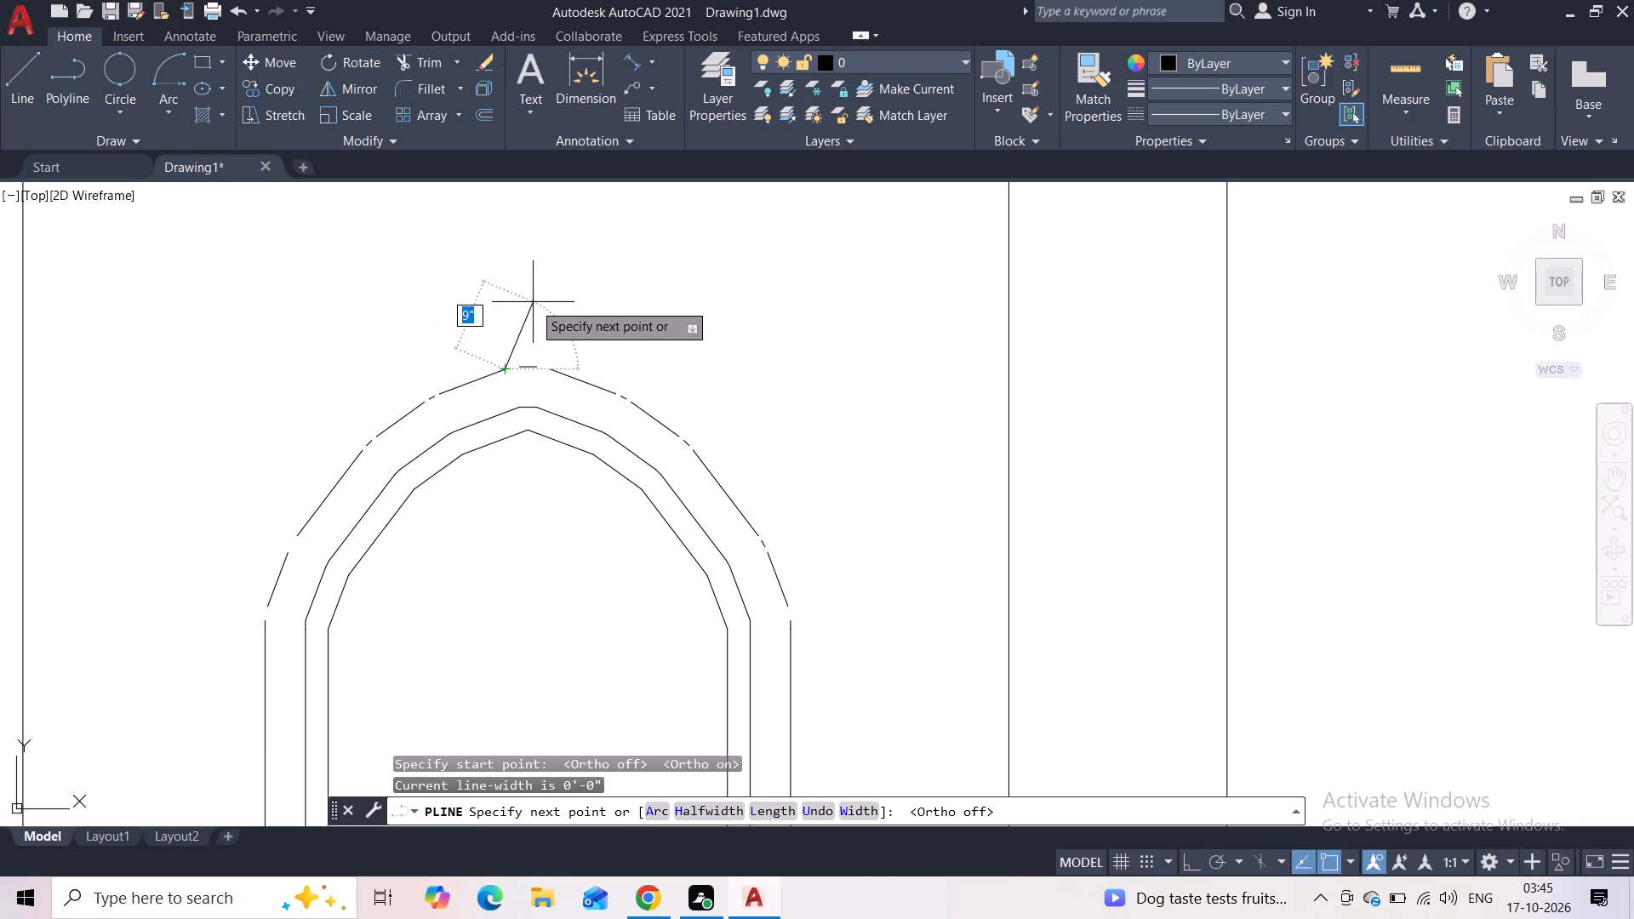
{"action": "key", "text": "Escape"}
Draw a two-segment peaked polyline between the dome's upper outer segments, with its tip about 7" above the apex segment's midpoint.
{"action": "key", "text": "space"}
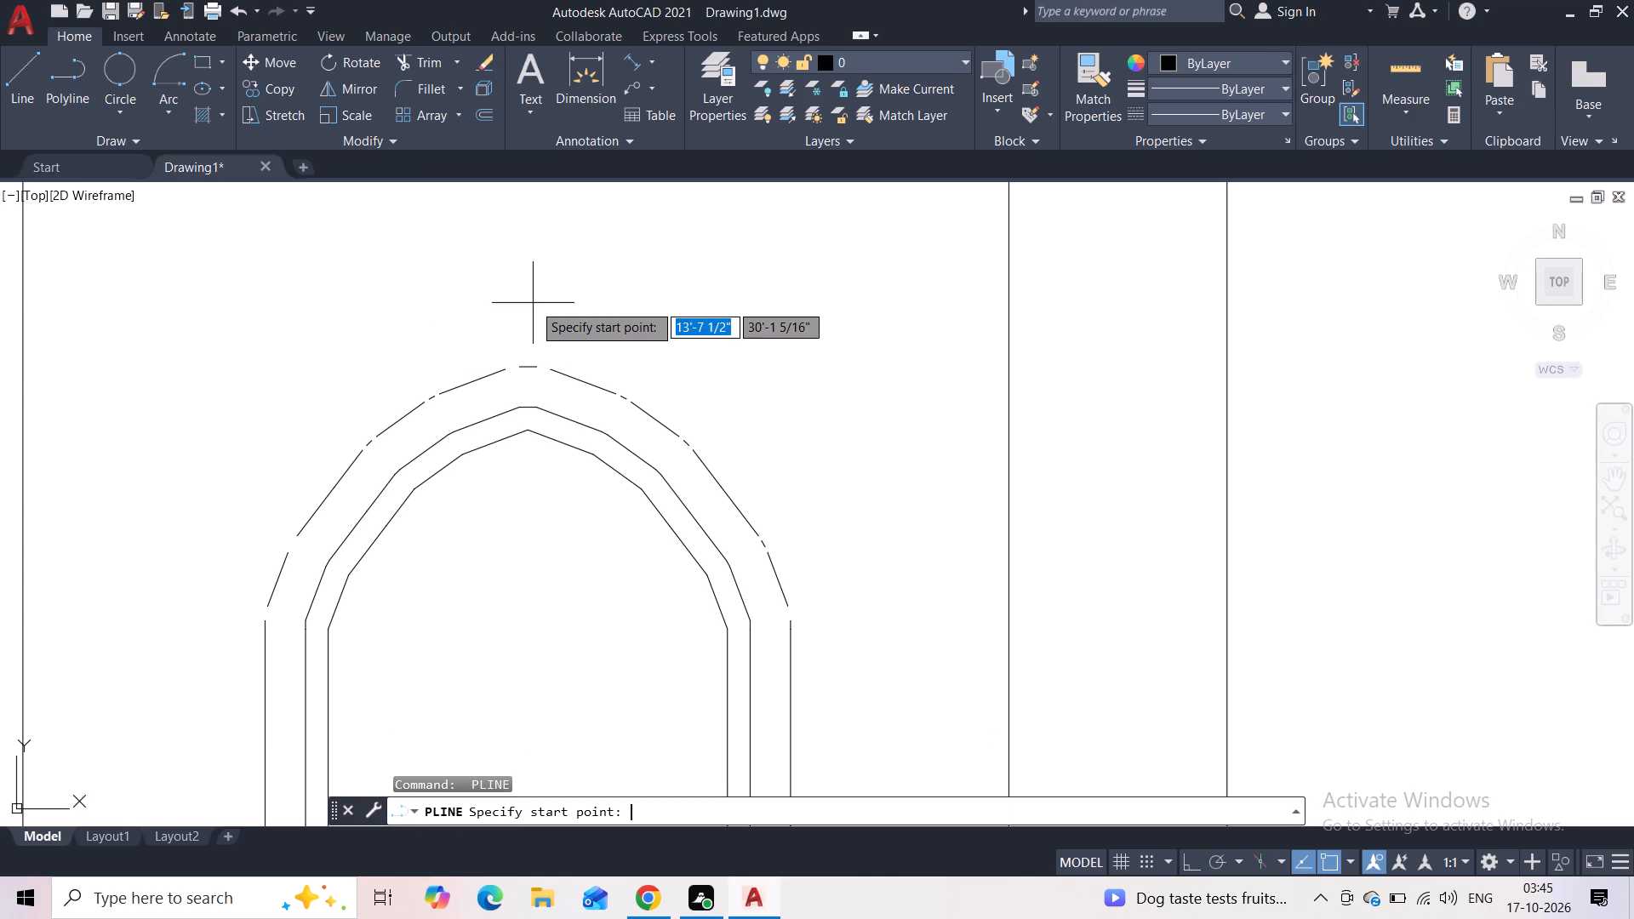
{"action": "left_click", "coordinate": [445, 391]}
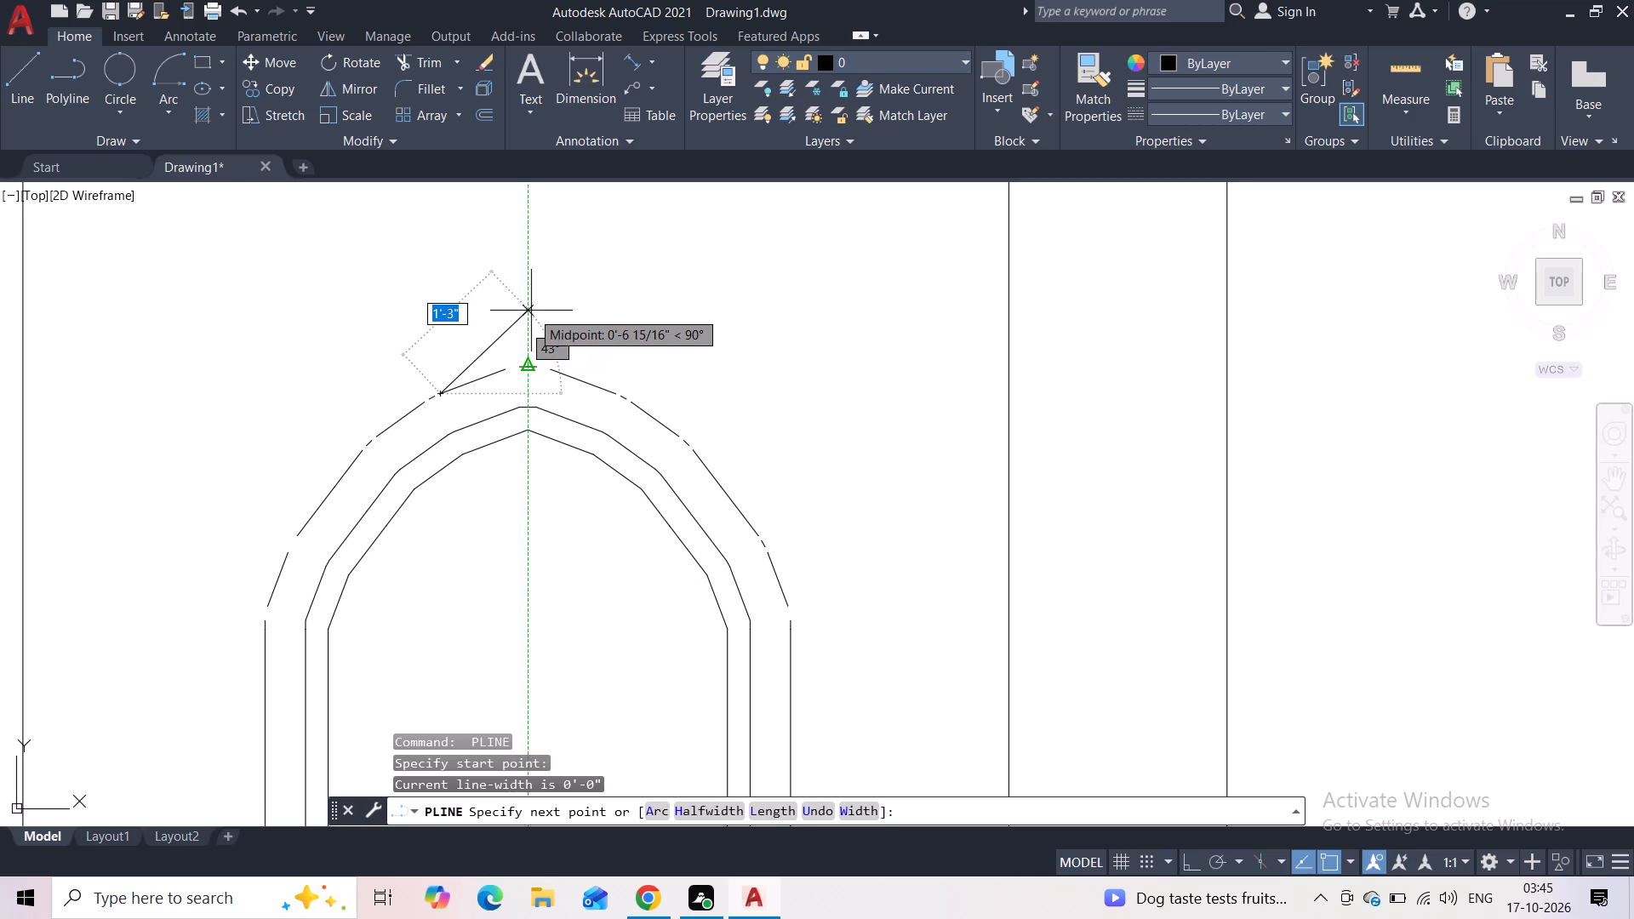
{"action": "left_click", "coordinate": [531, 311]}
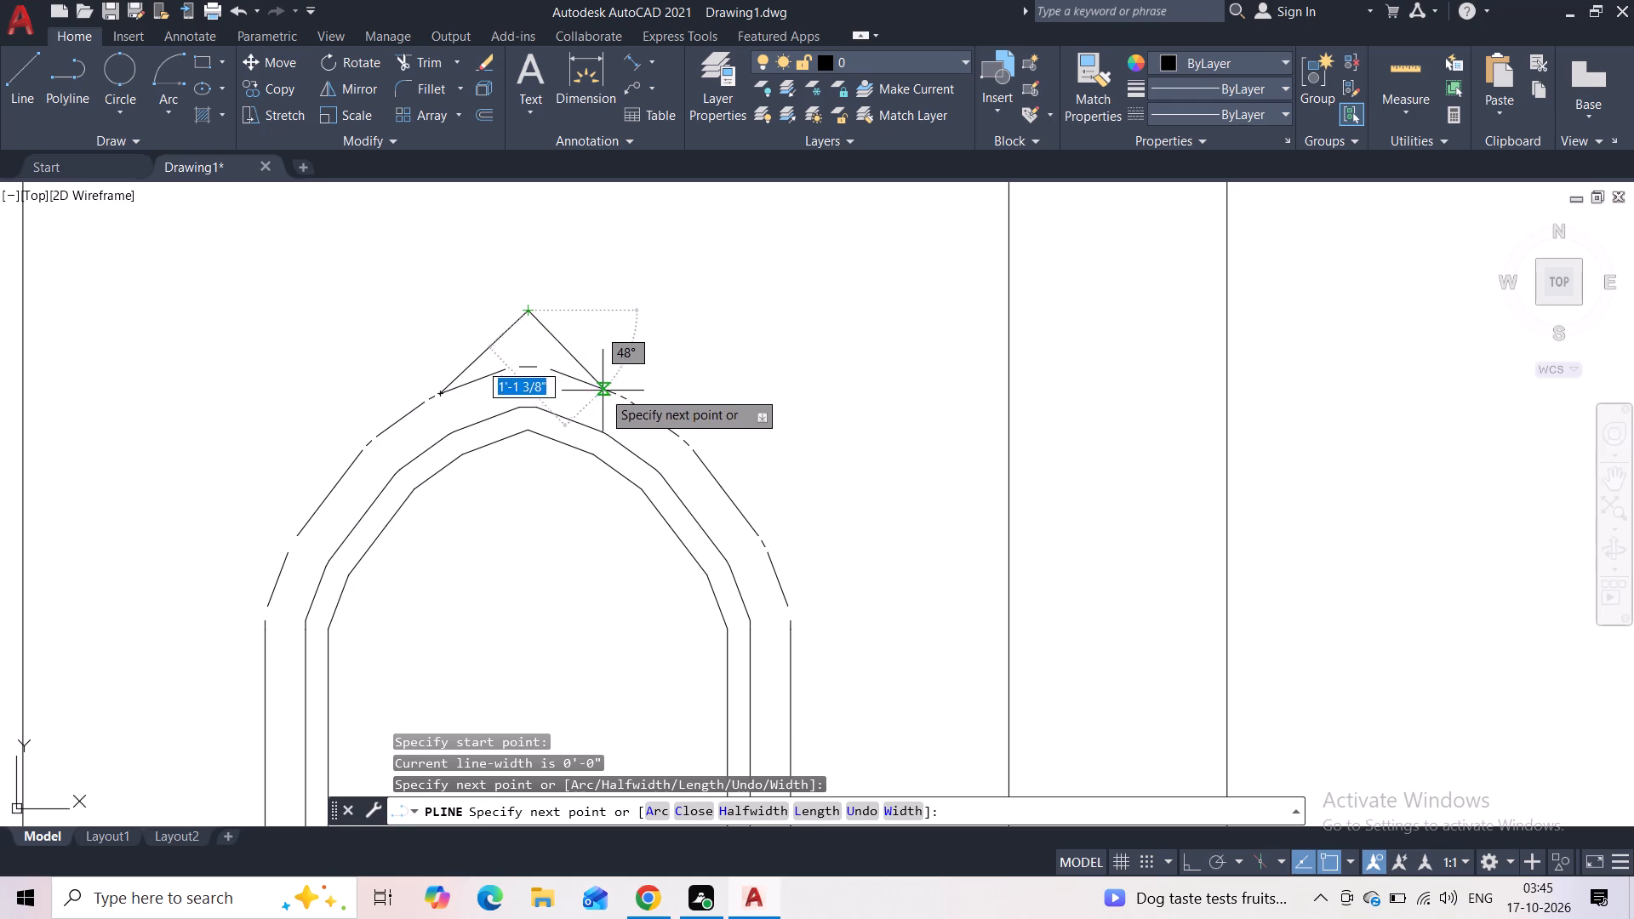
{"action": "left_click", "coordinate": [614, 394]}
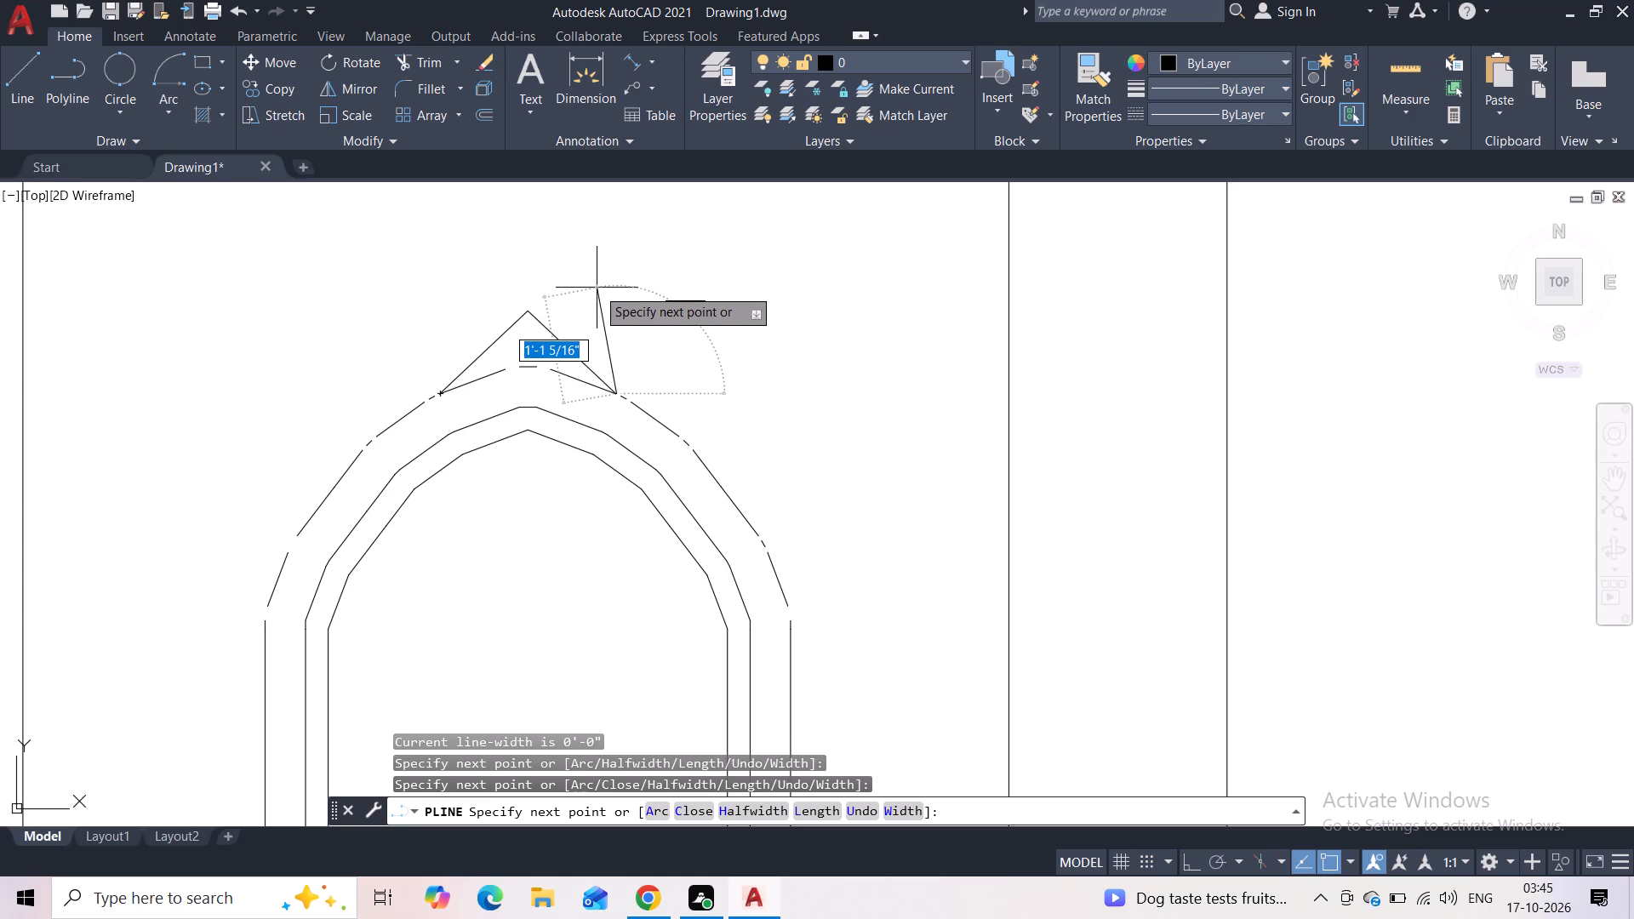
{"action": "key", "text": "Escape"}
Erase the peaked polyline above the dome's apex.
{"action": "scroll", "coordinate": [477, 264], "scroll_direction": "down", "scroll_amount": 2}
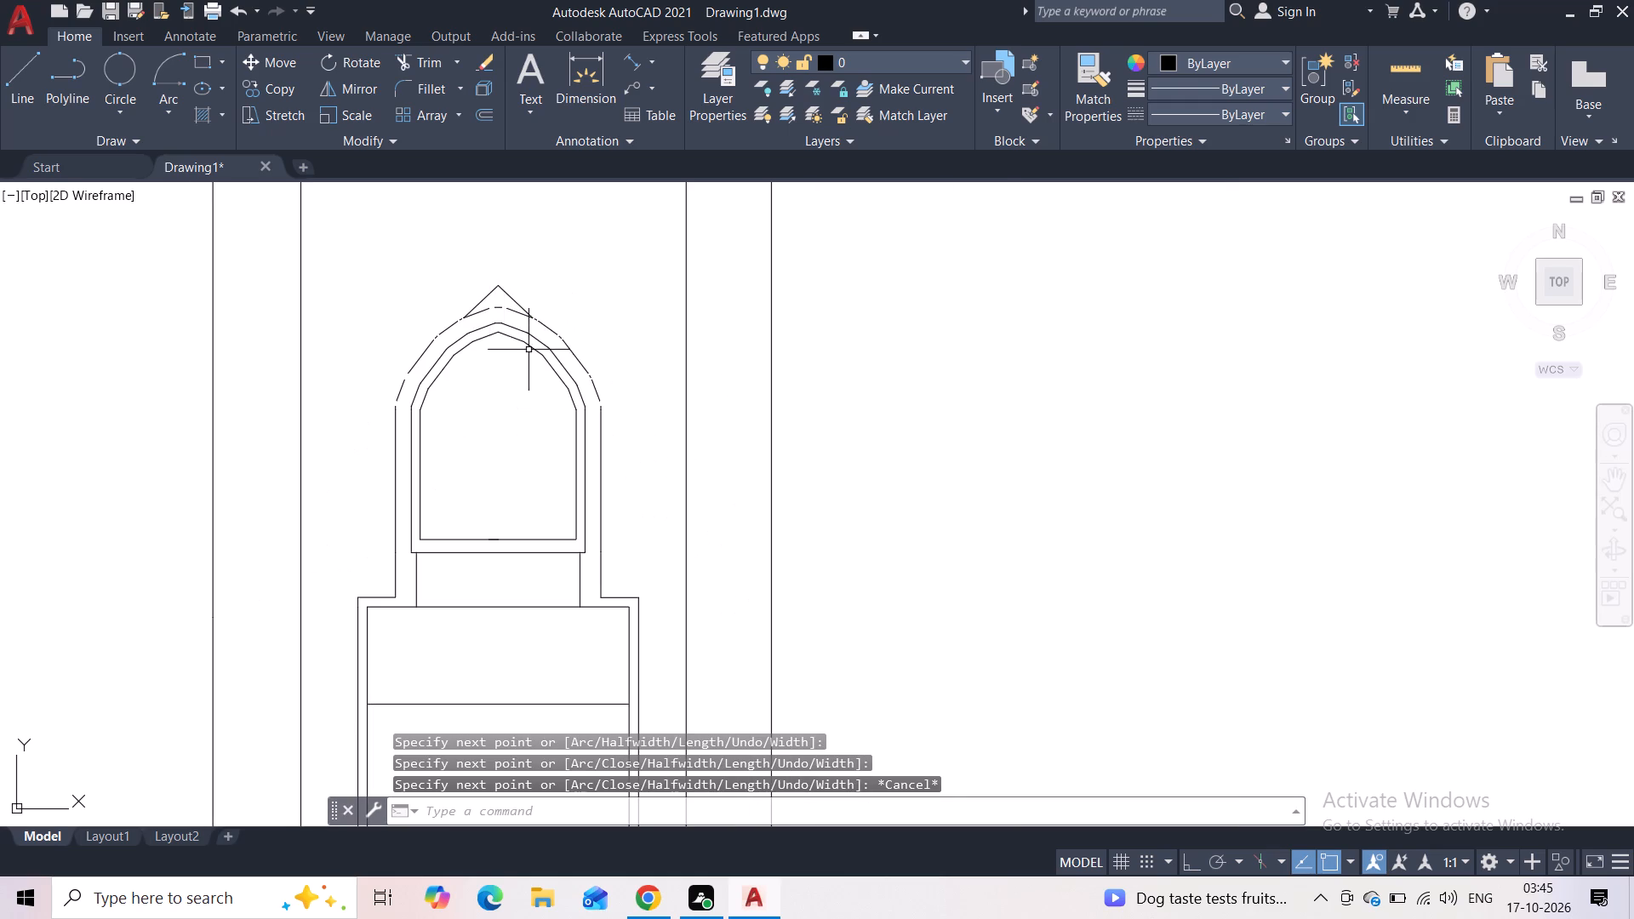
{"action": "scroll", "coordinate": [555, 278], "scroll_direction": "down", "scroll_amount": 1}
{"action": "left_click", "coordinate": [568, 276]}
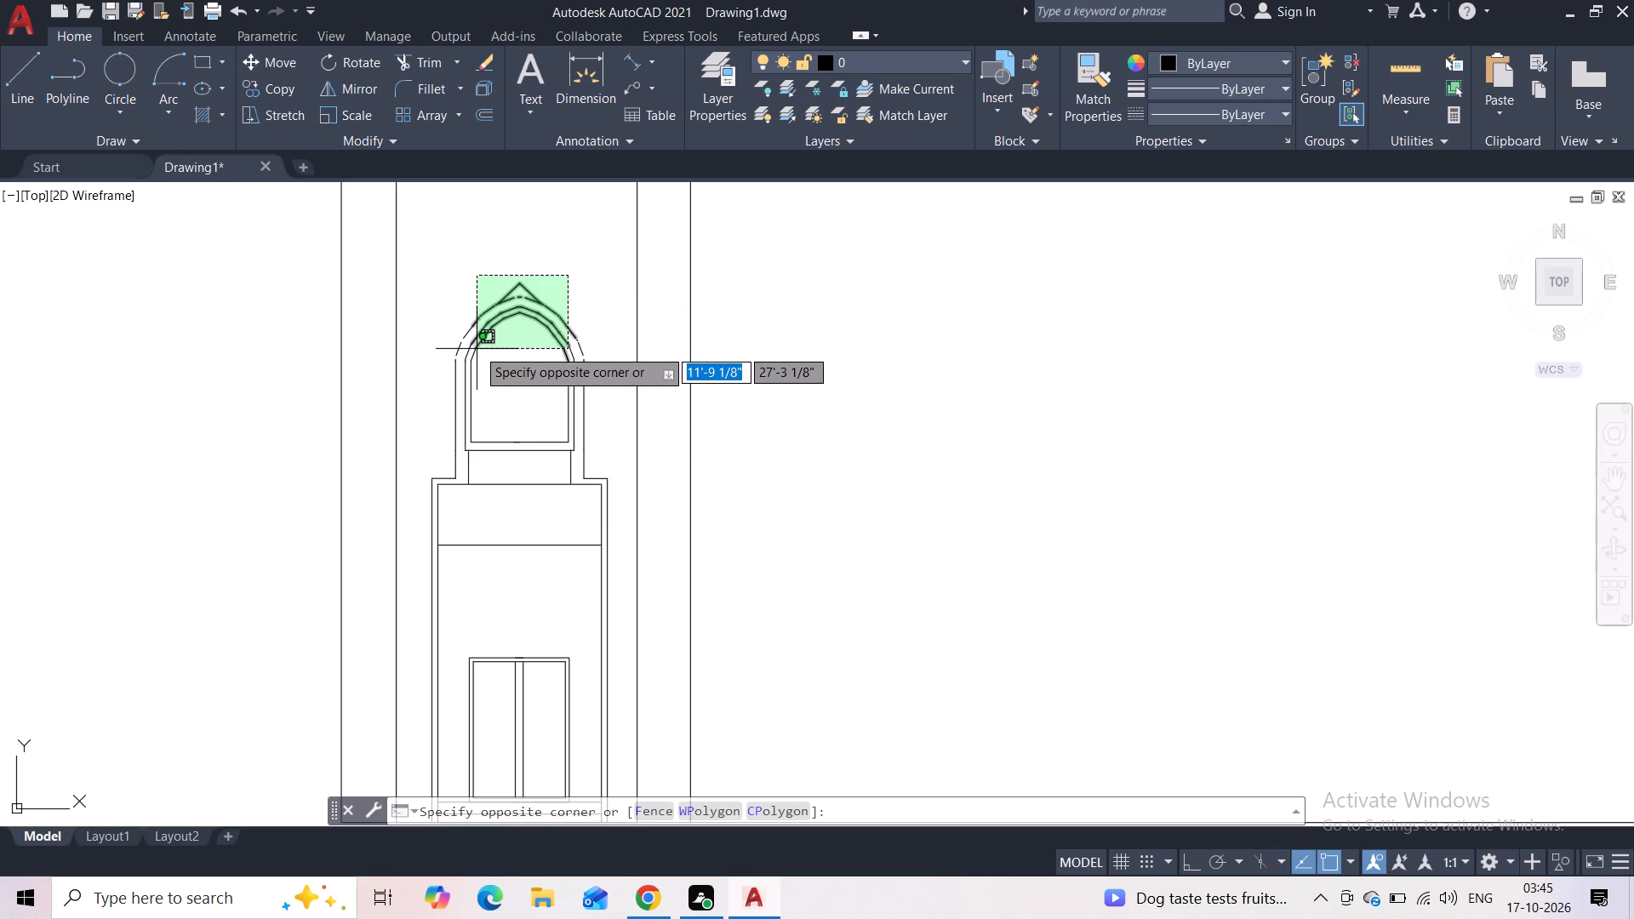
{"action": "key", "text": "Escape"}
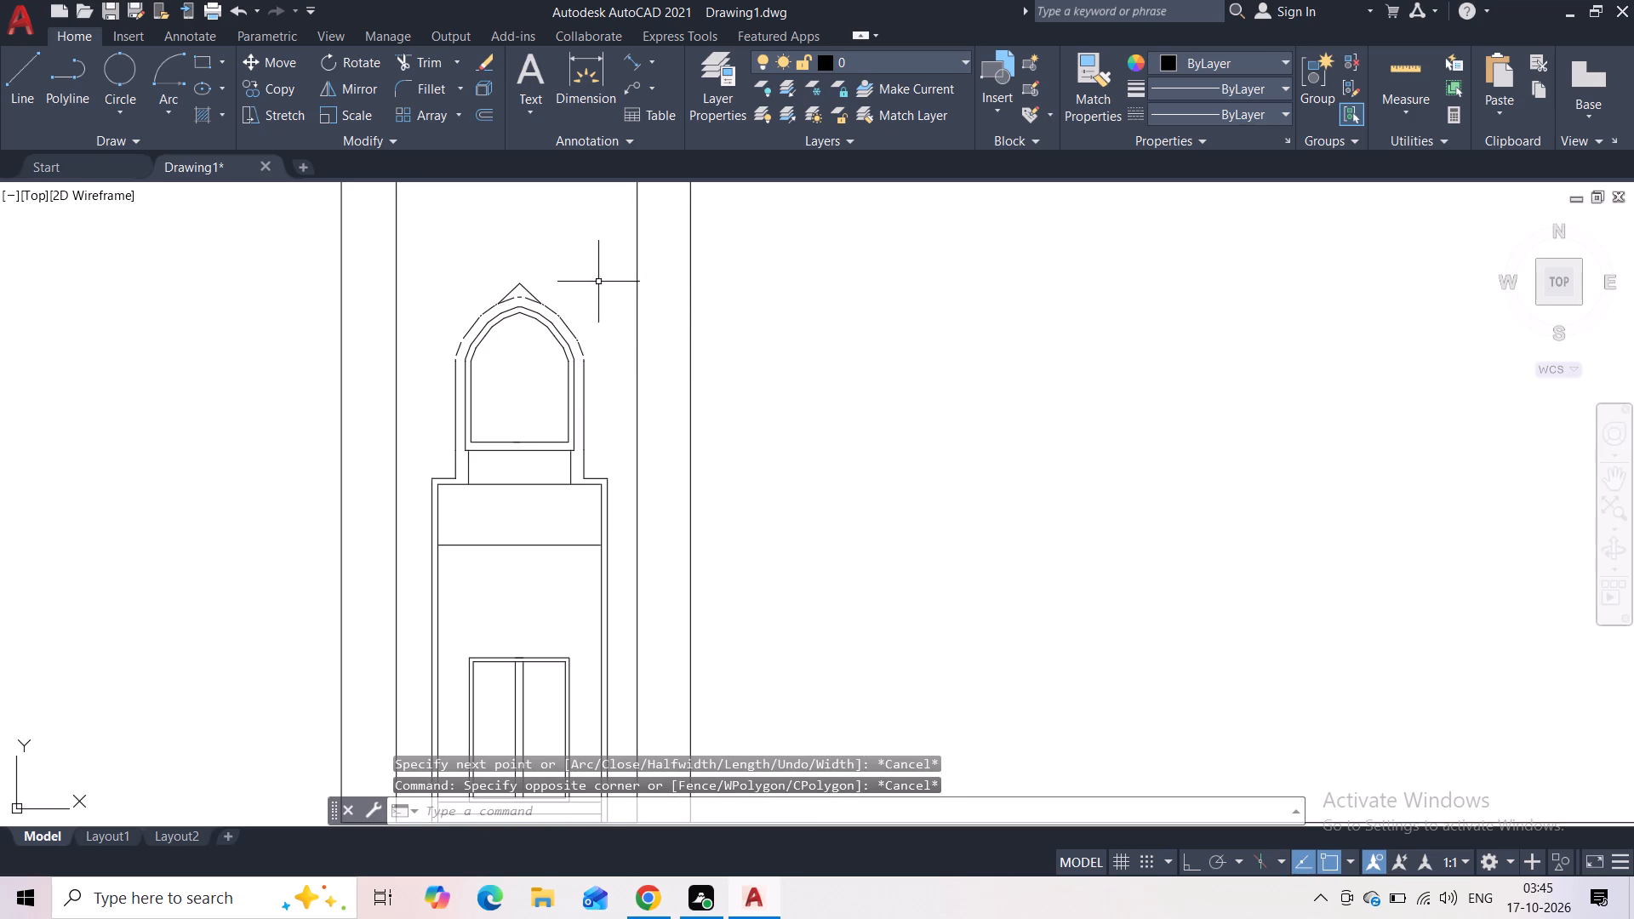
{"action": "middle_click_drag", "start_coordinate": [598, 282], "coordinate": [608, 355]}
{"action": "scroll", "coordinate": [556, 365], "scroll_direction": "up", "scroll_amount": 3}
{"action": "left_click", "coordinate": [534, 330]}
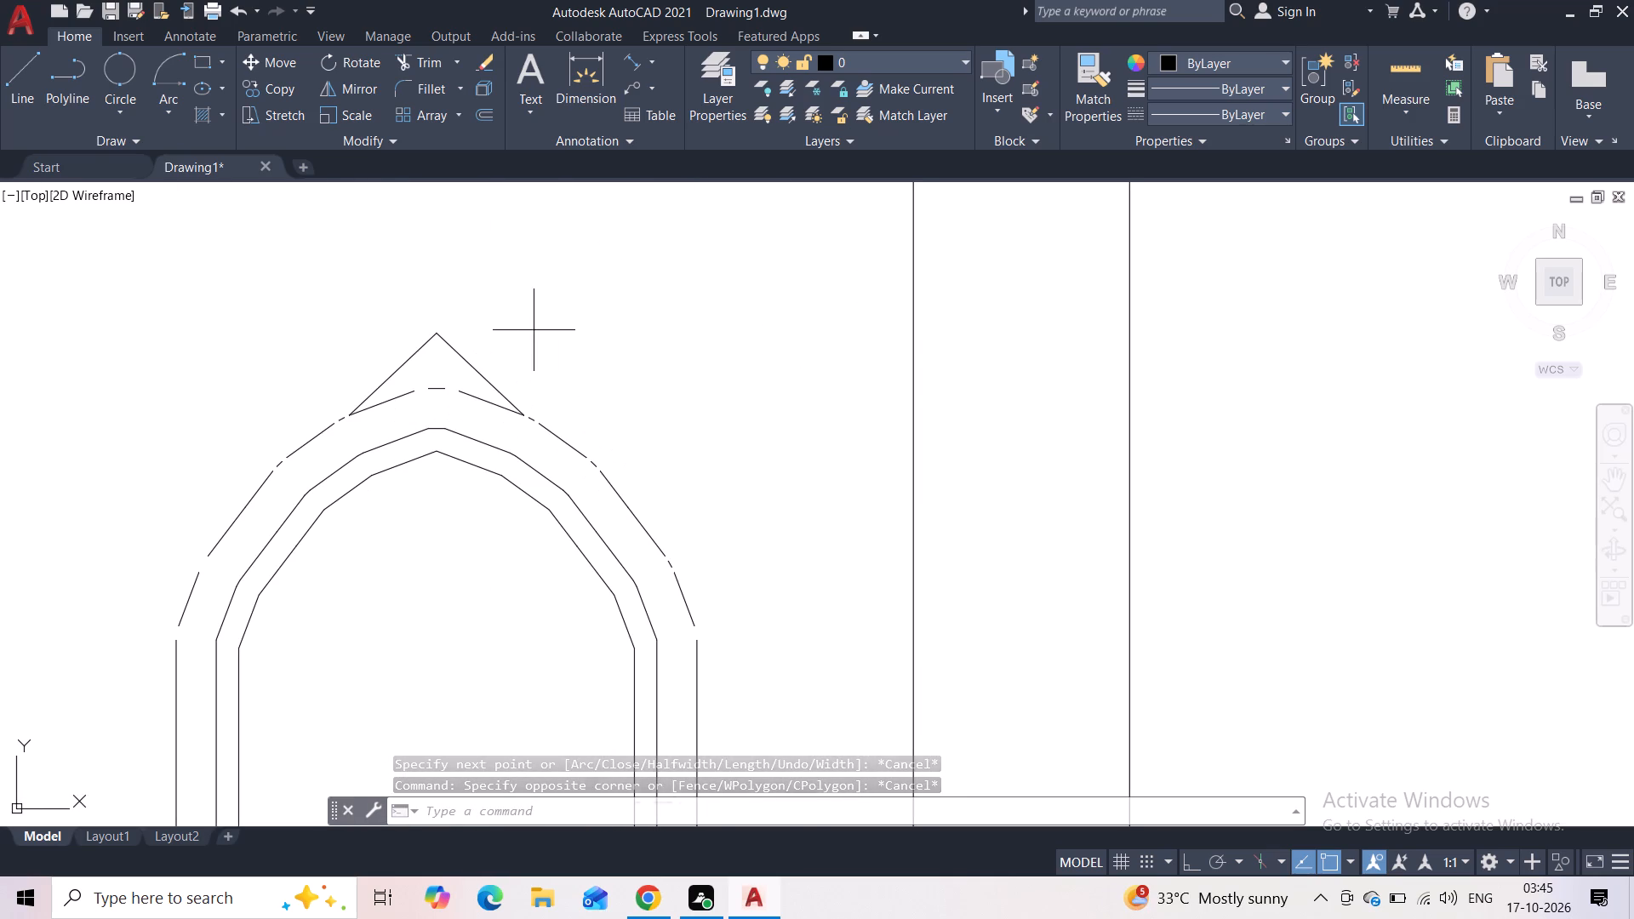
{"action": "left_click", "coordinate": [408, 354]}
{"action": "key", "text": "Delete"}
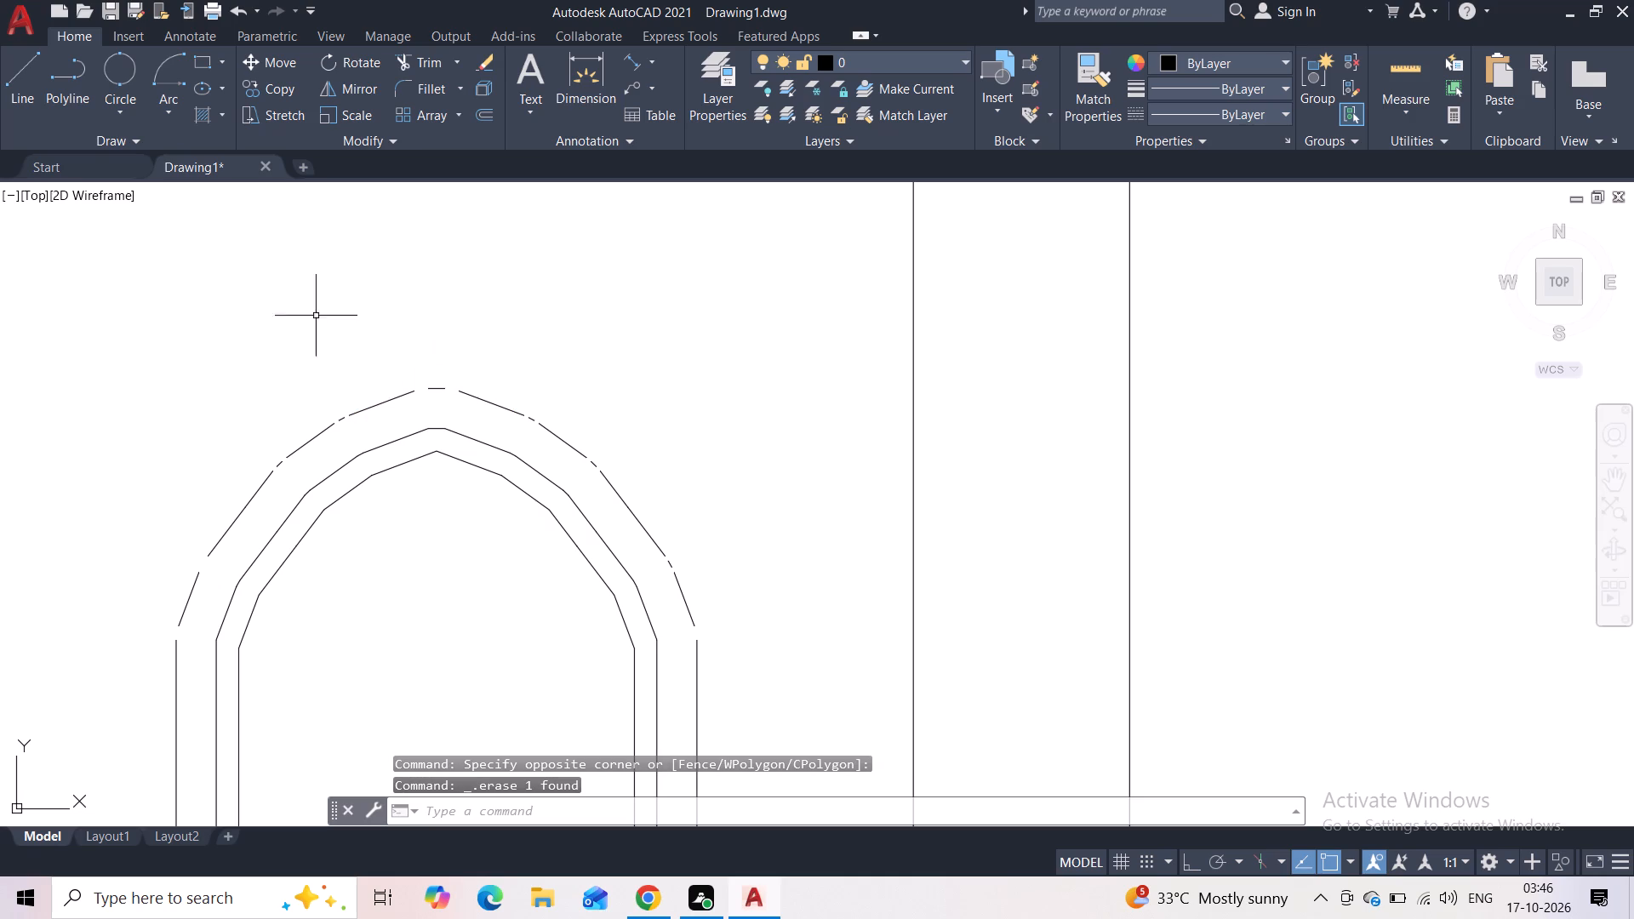
Close the two lower-left gaps in the dome's outer border with polylines, from the vertical side line up to the long slanted segment.
{"action": "left_click", "coordinate": [77, 110]}
{"action": "middle_click_drag", "start_coordinate": [134, 379], "coordinate": [260, 255]}
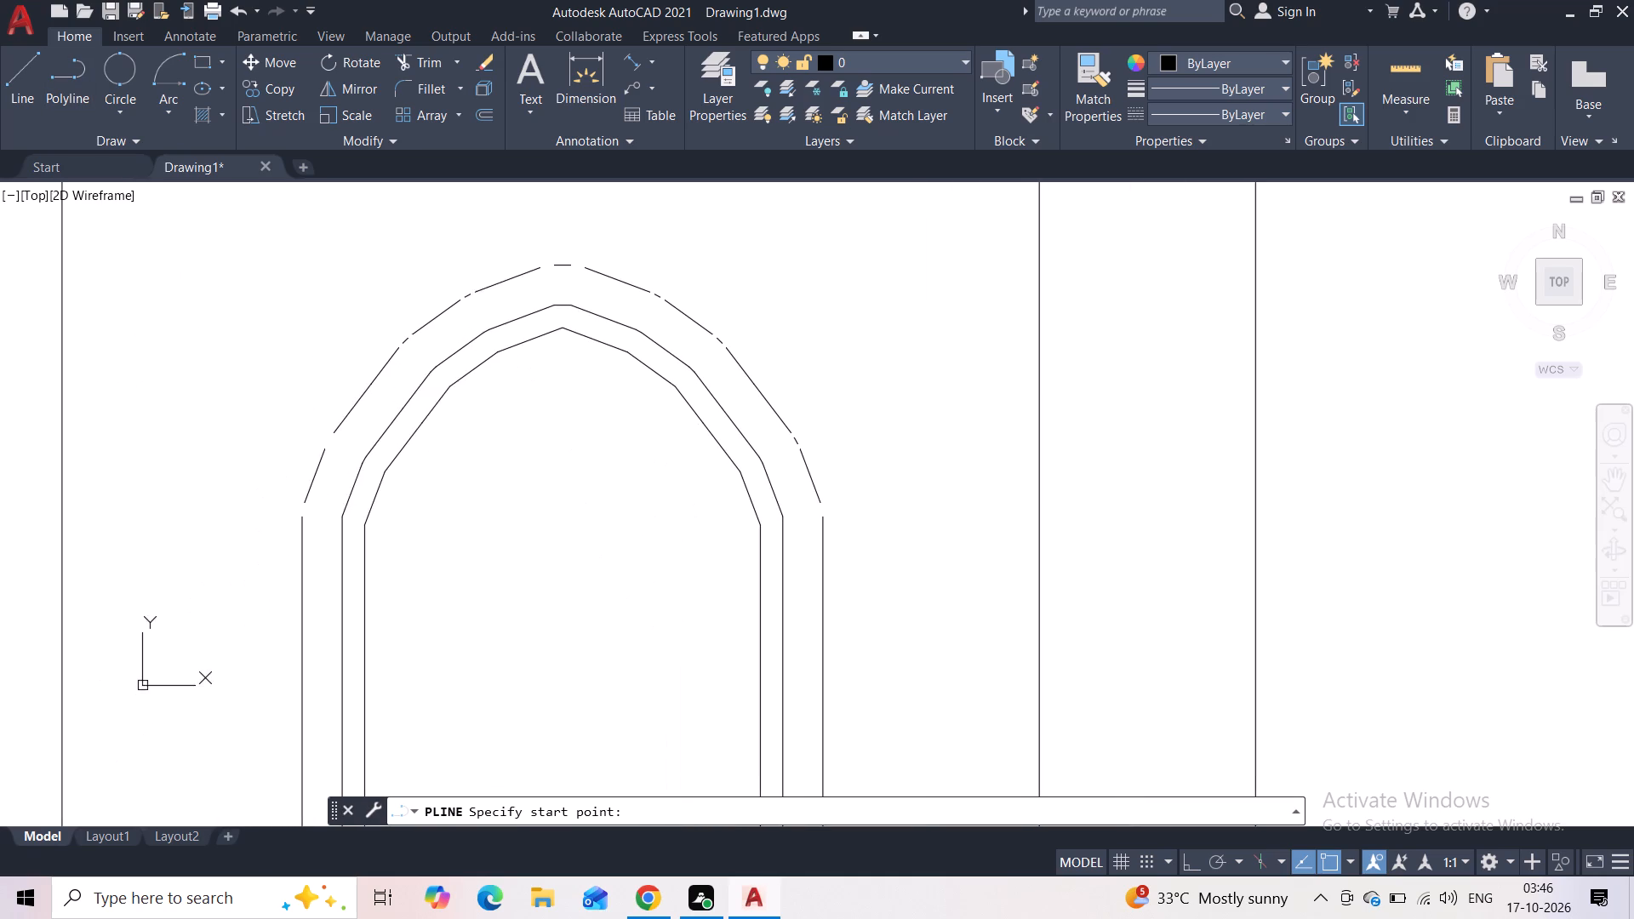
{"action": "scroll", "coordinate": [281, 486], "scroll_direction": "up", "scroll_amount": 3}
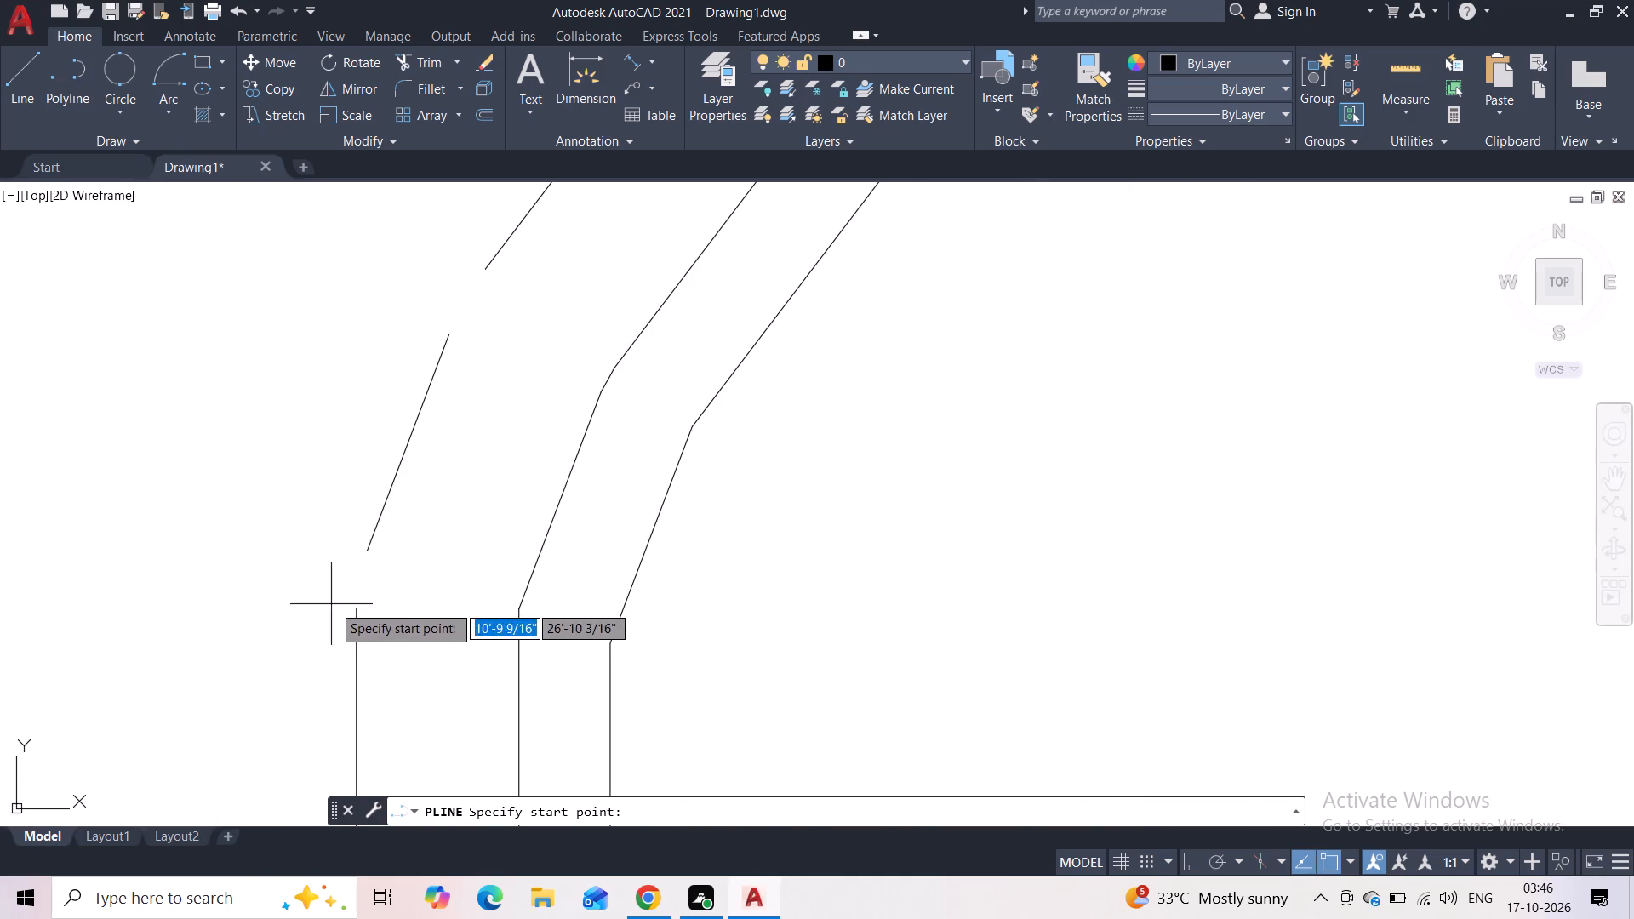
{"action": "left_click", "coordinate": [352, 614]}
{"action": "left_click", "coordinate": [368, 554]}
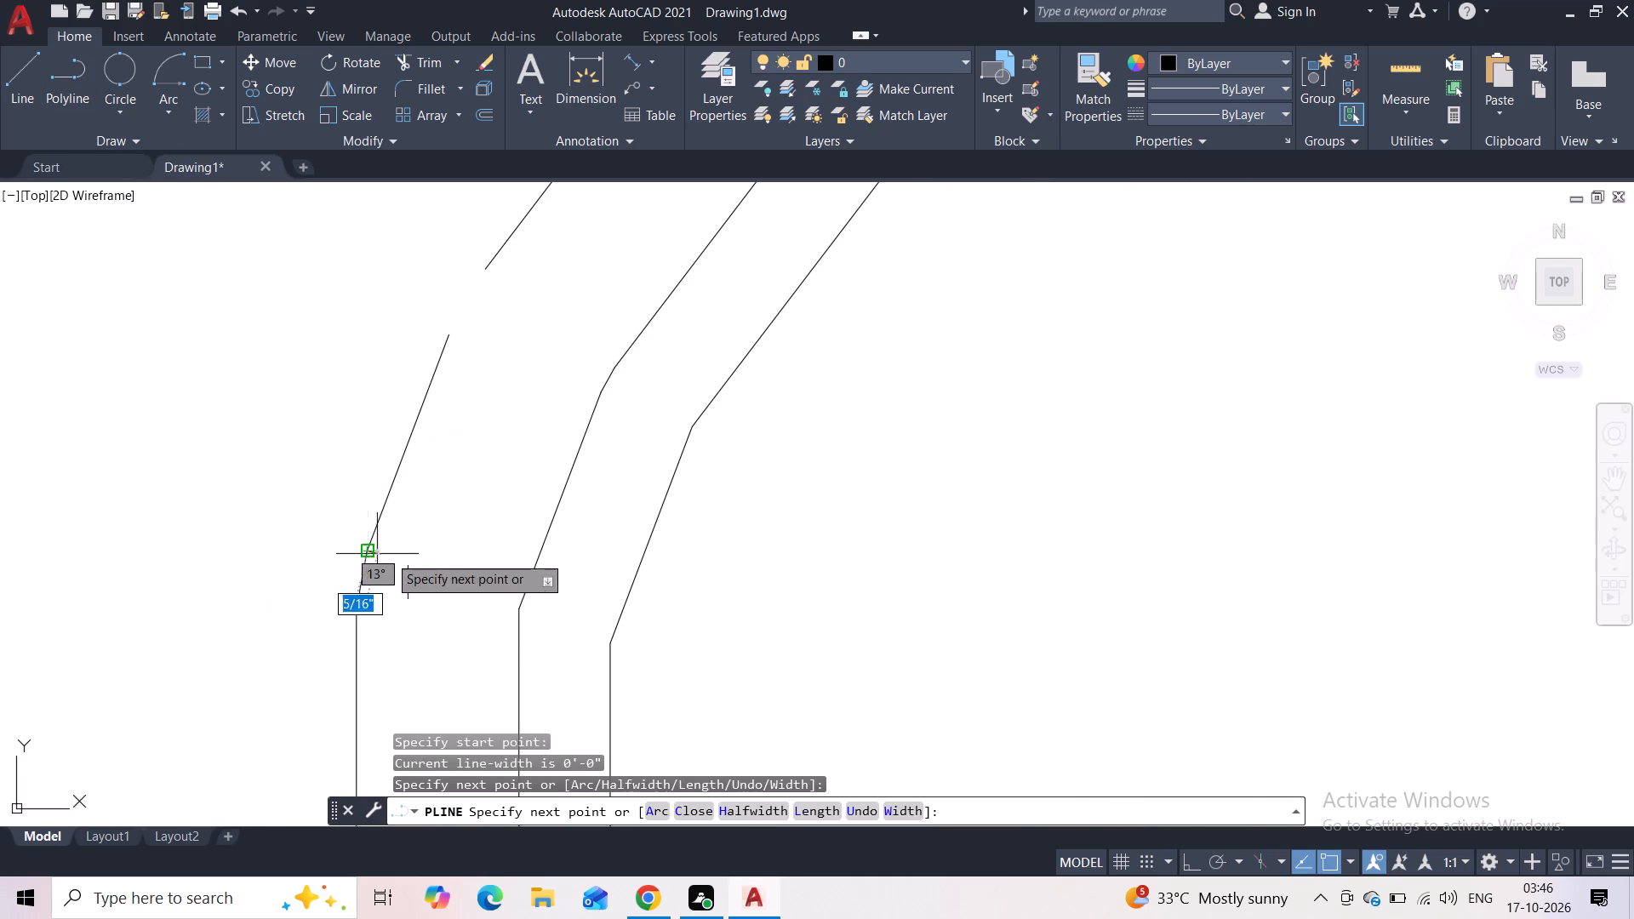
{"action": "key", "text": "space"}
{"action": "key", "text": "space"}
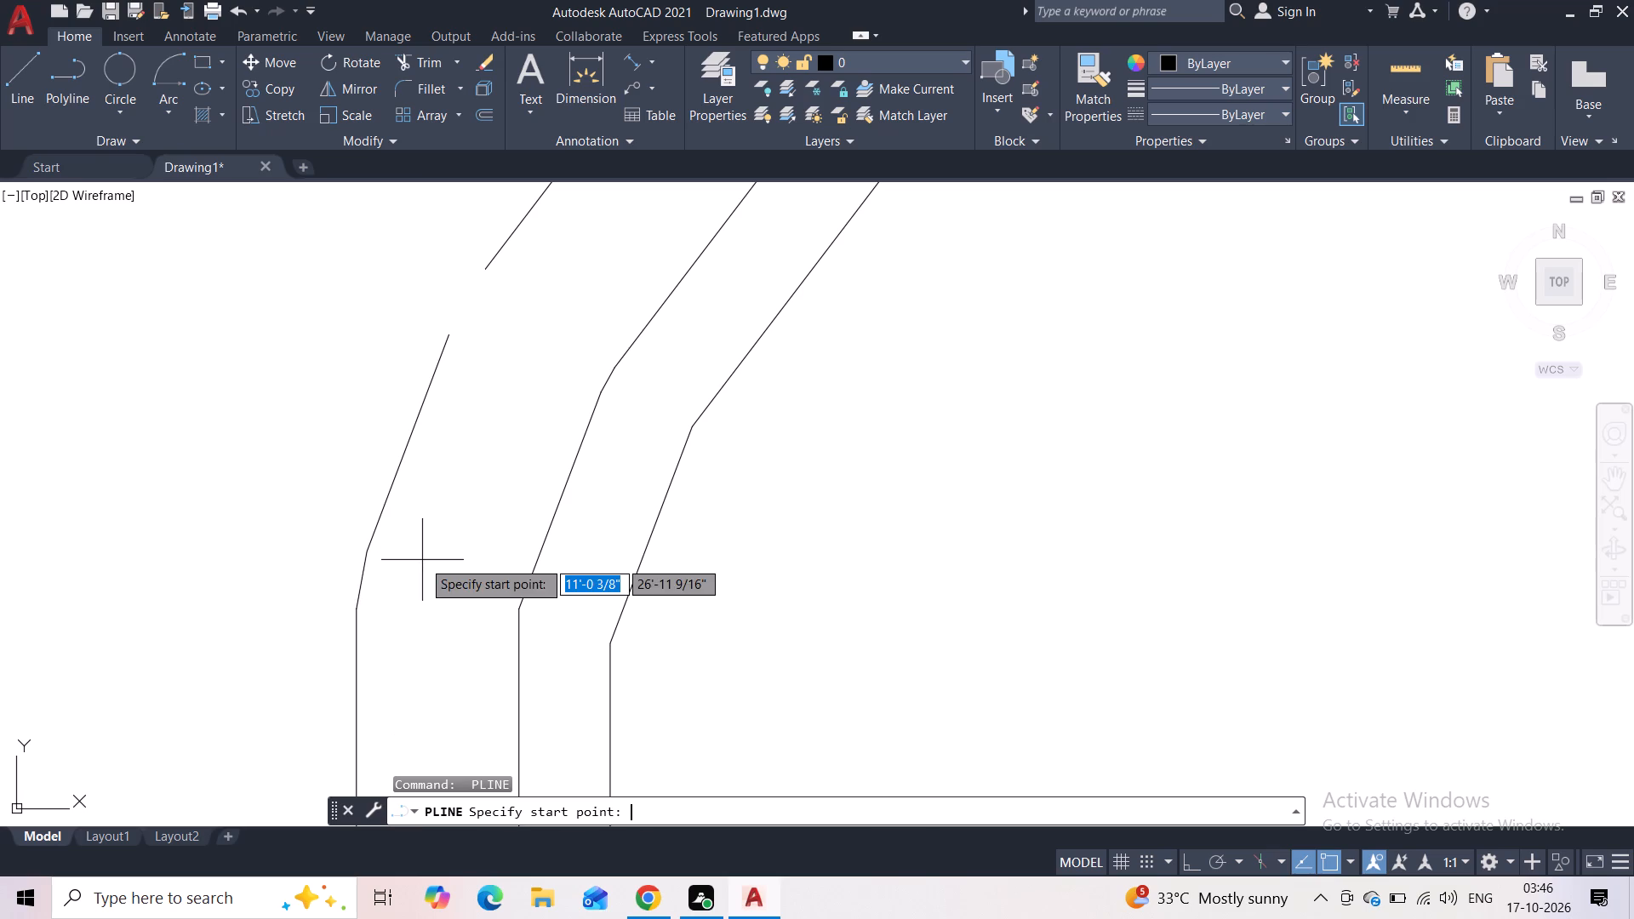
{"action": "middle_click_drag", "start_coordinate": [528, 382], "coordinate": [477, 475]}
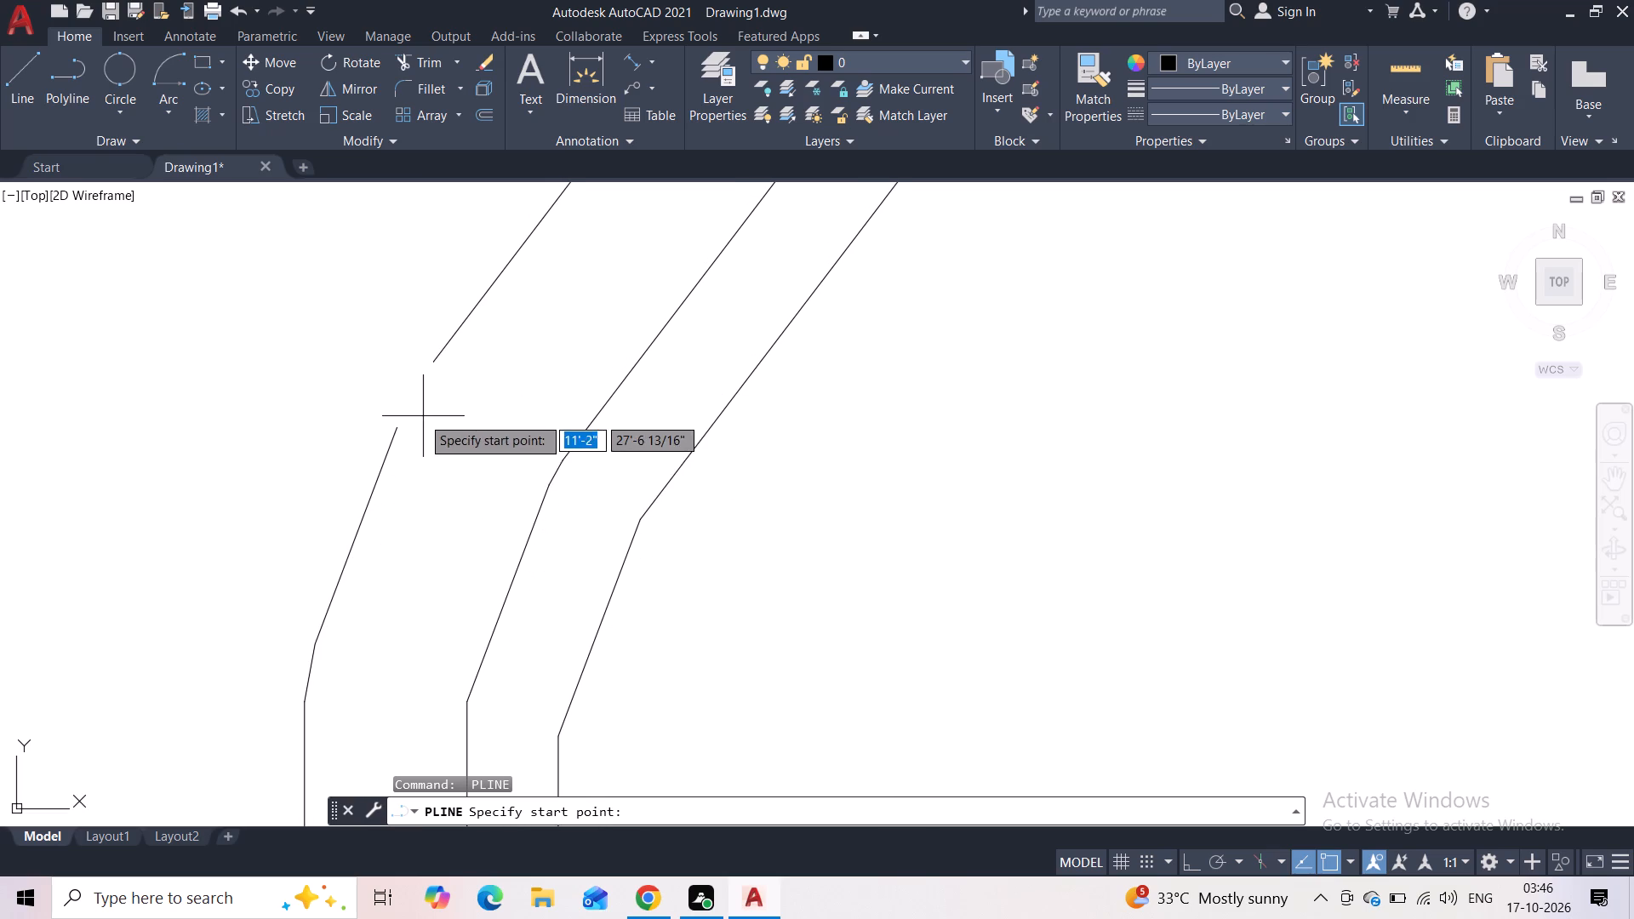
{"action": "left_click", "coordinate": [400, 434]}
{"action": "left_click", "coordinate": [431, 366]}
{"action": "scroll", "coordinate": [511, 355], "scroll_direction": "down", "scroll_amount": 3}
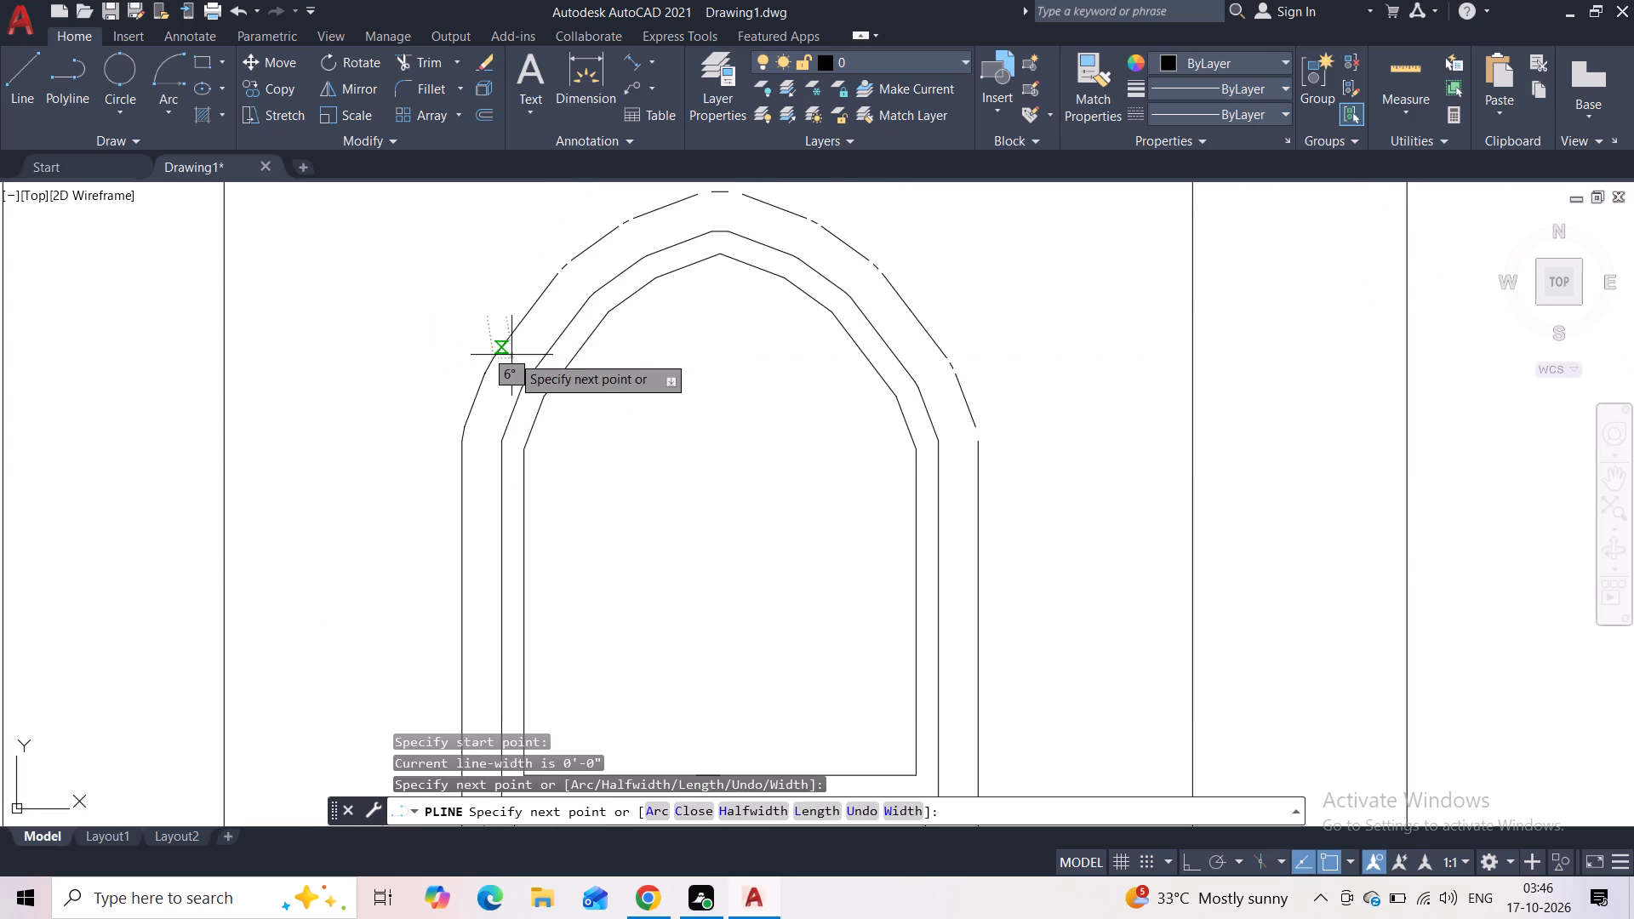
{"action": "middle_click_drag", "start_coordinate": [534, 317], "coordinate": [449, 484]}
{"action": "key", "text": "space"}
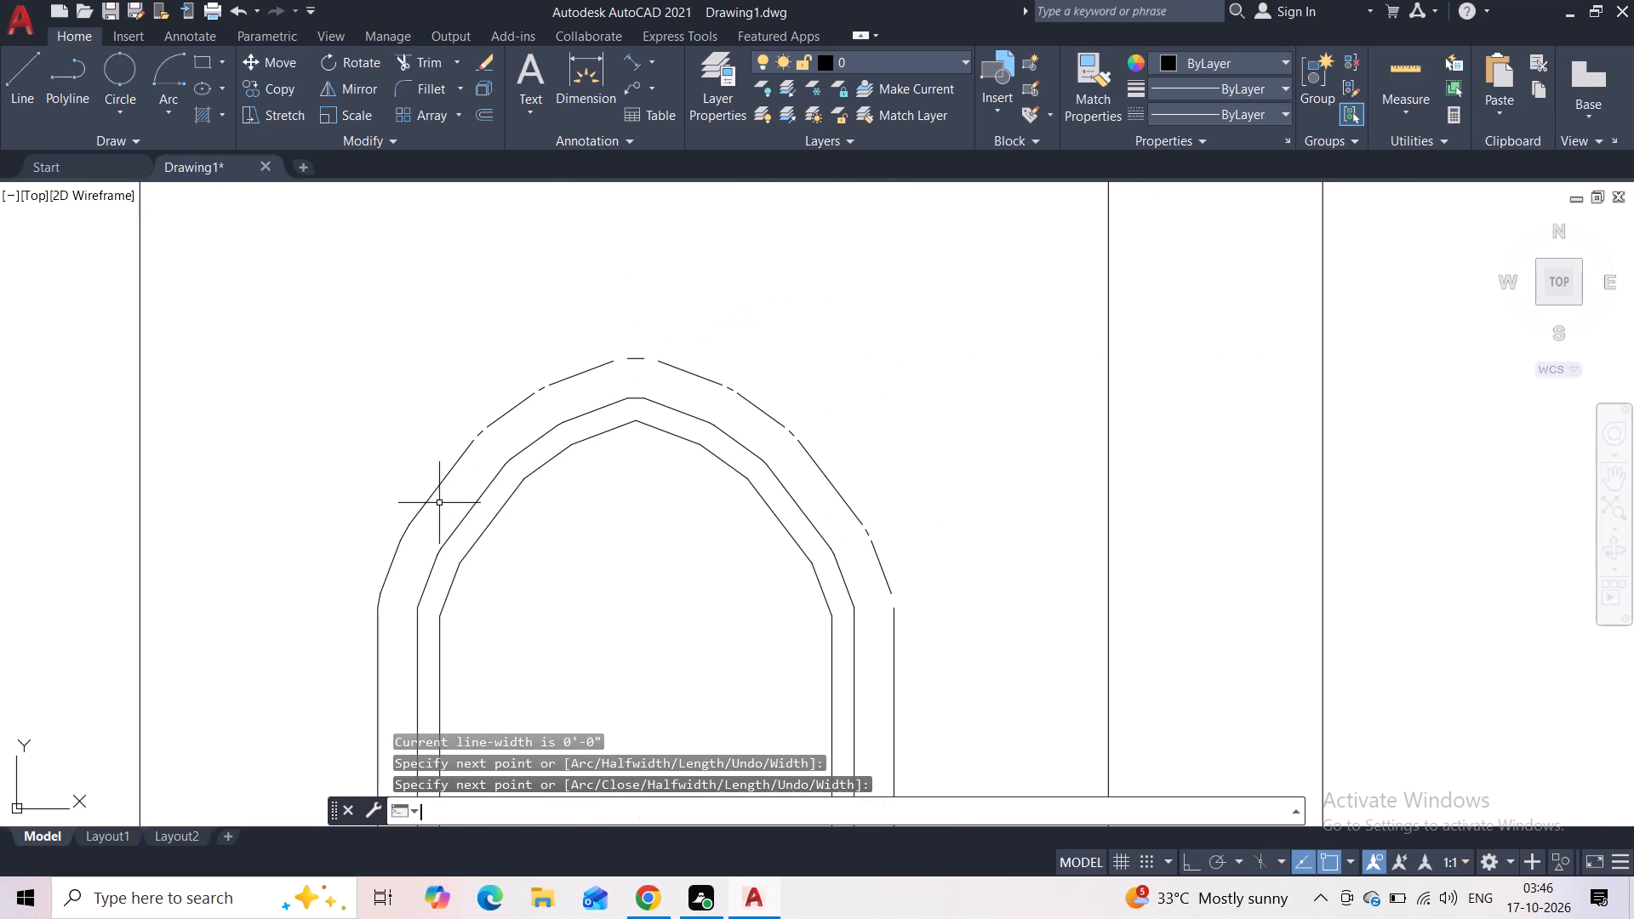
Connect both ends of the short lower piece on the dome's left outer border to its neighbouring segments with polylines.
{"action": "key", "text": "space"}
{"action": "scroll", "coordinate": [473, 437], "scroll_direction": "up", "scroll_amount": 2}
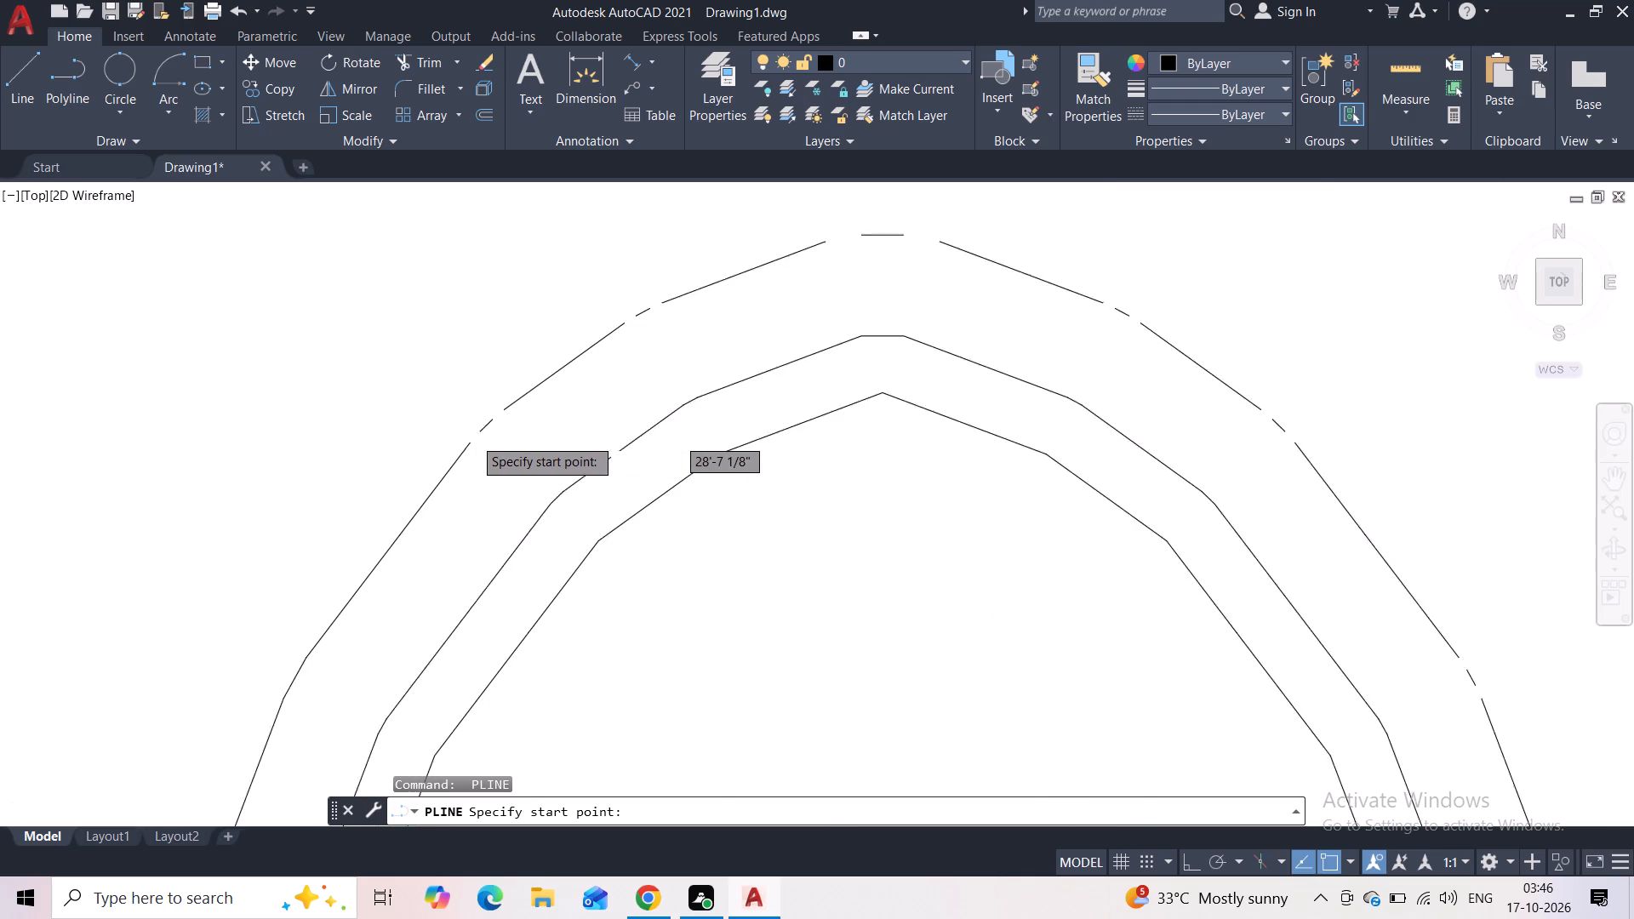
{"action": "scroll", "coordinate": [473, 437], "scroll_direction": "up", "scroll_amount": 5}
{"action": "left_click", "coordinate": [407, 498]}
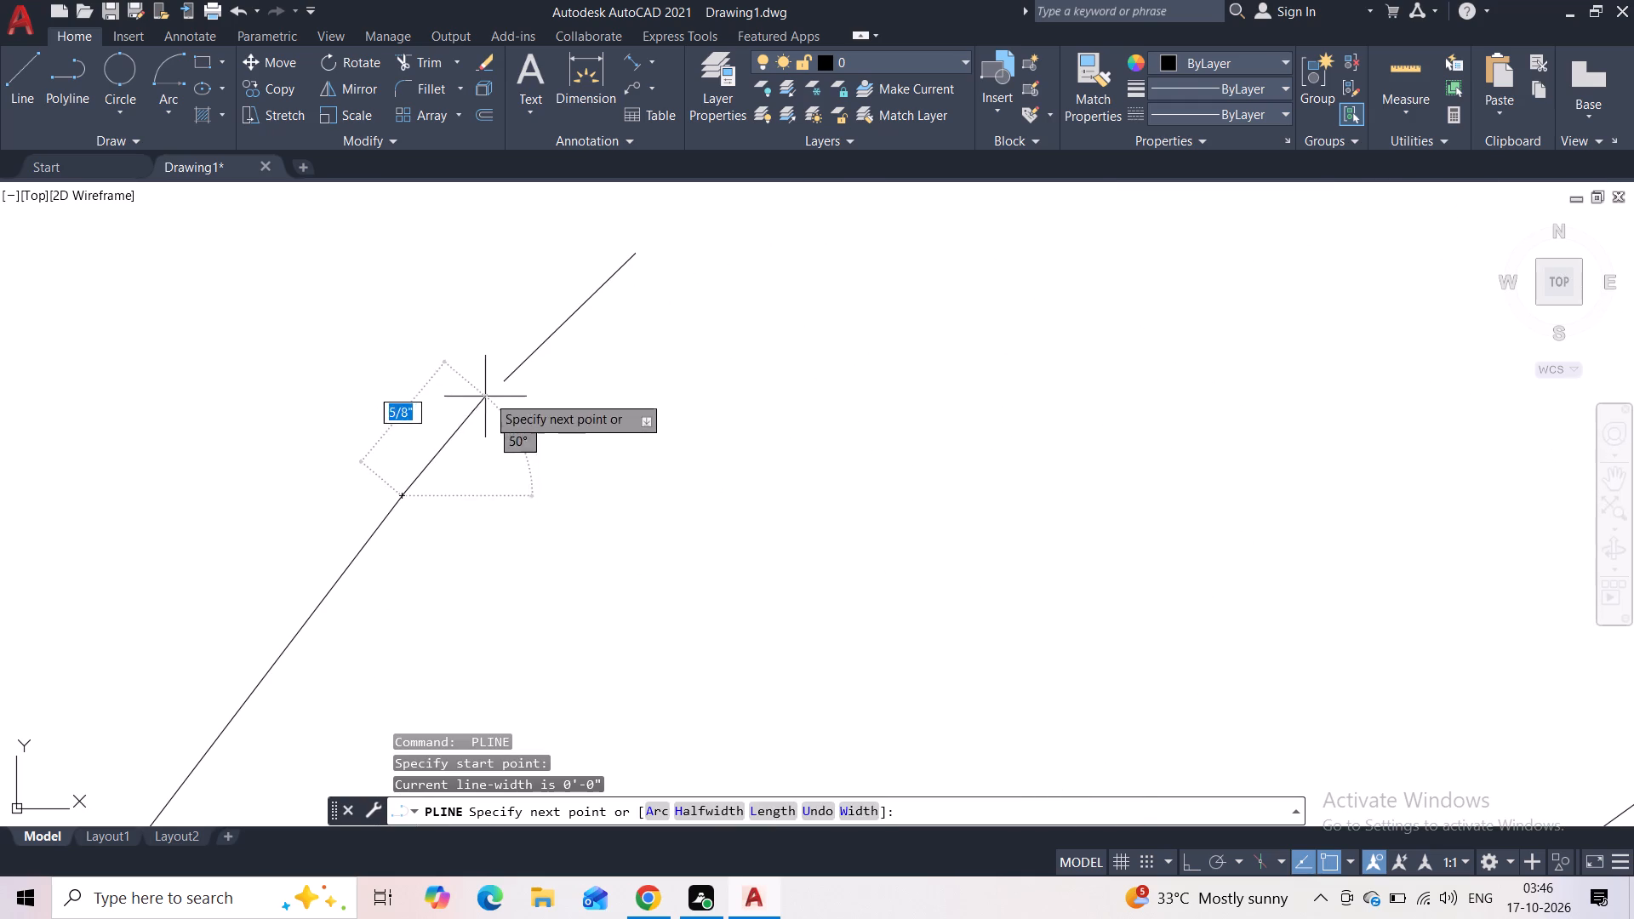
{"action": "left_click", "coordinate": [500, 385]}
{"action": "key", "text": "space"}
{"action": "key", "text": "space"}
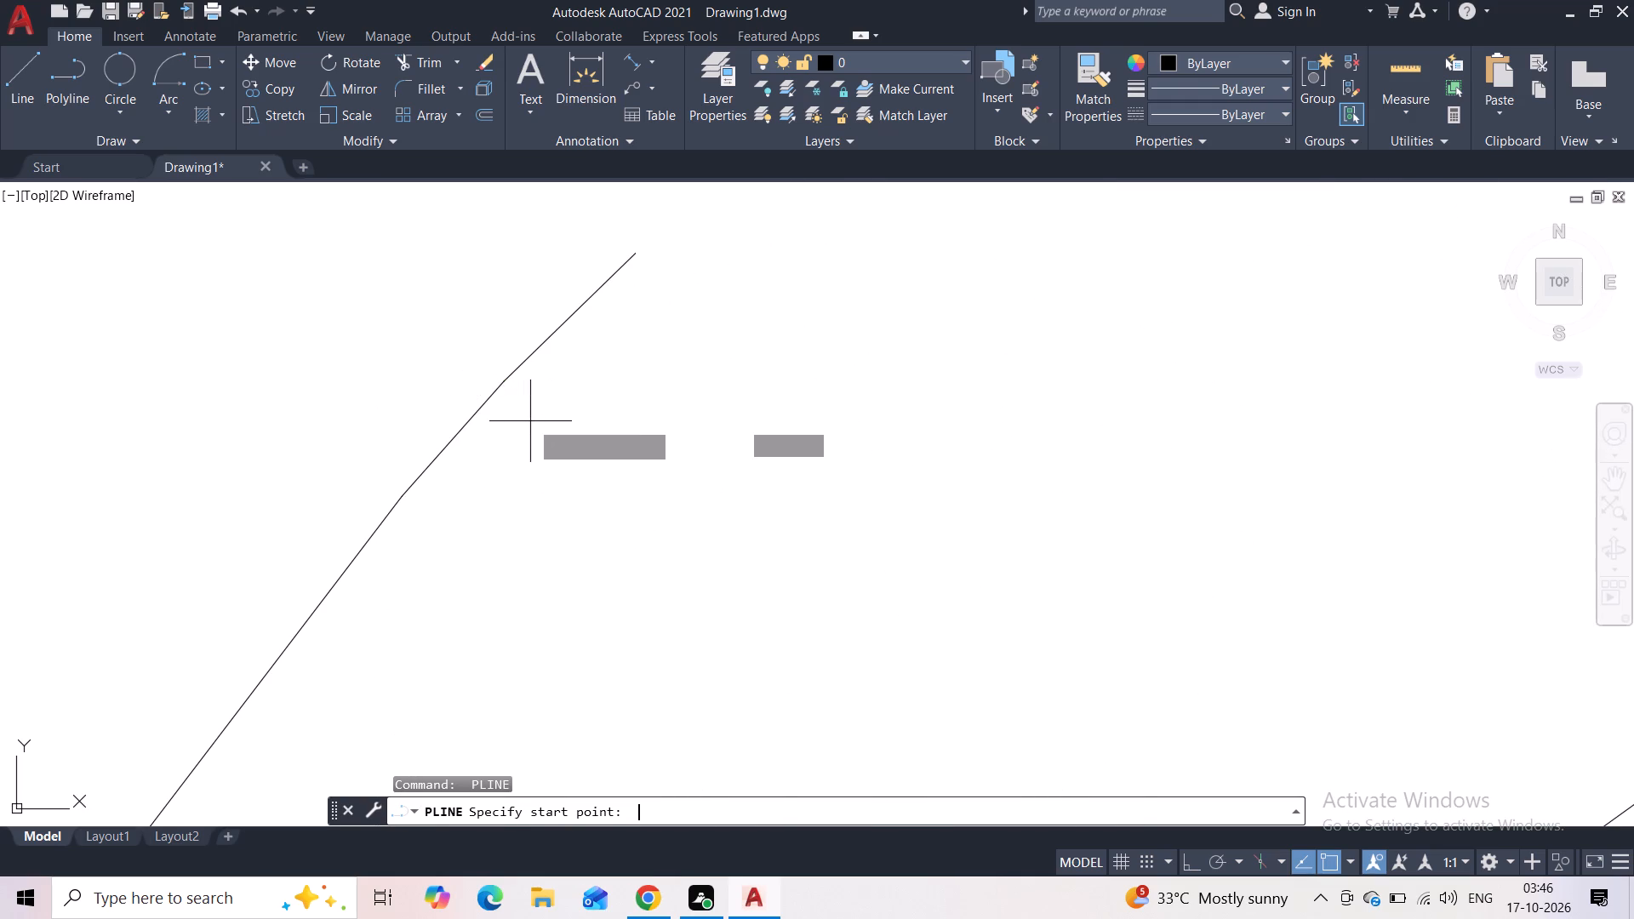
{"action": "middle_click_drag", "start_coordinate": [591, 398], "coordinate": [357, 649]}
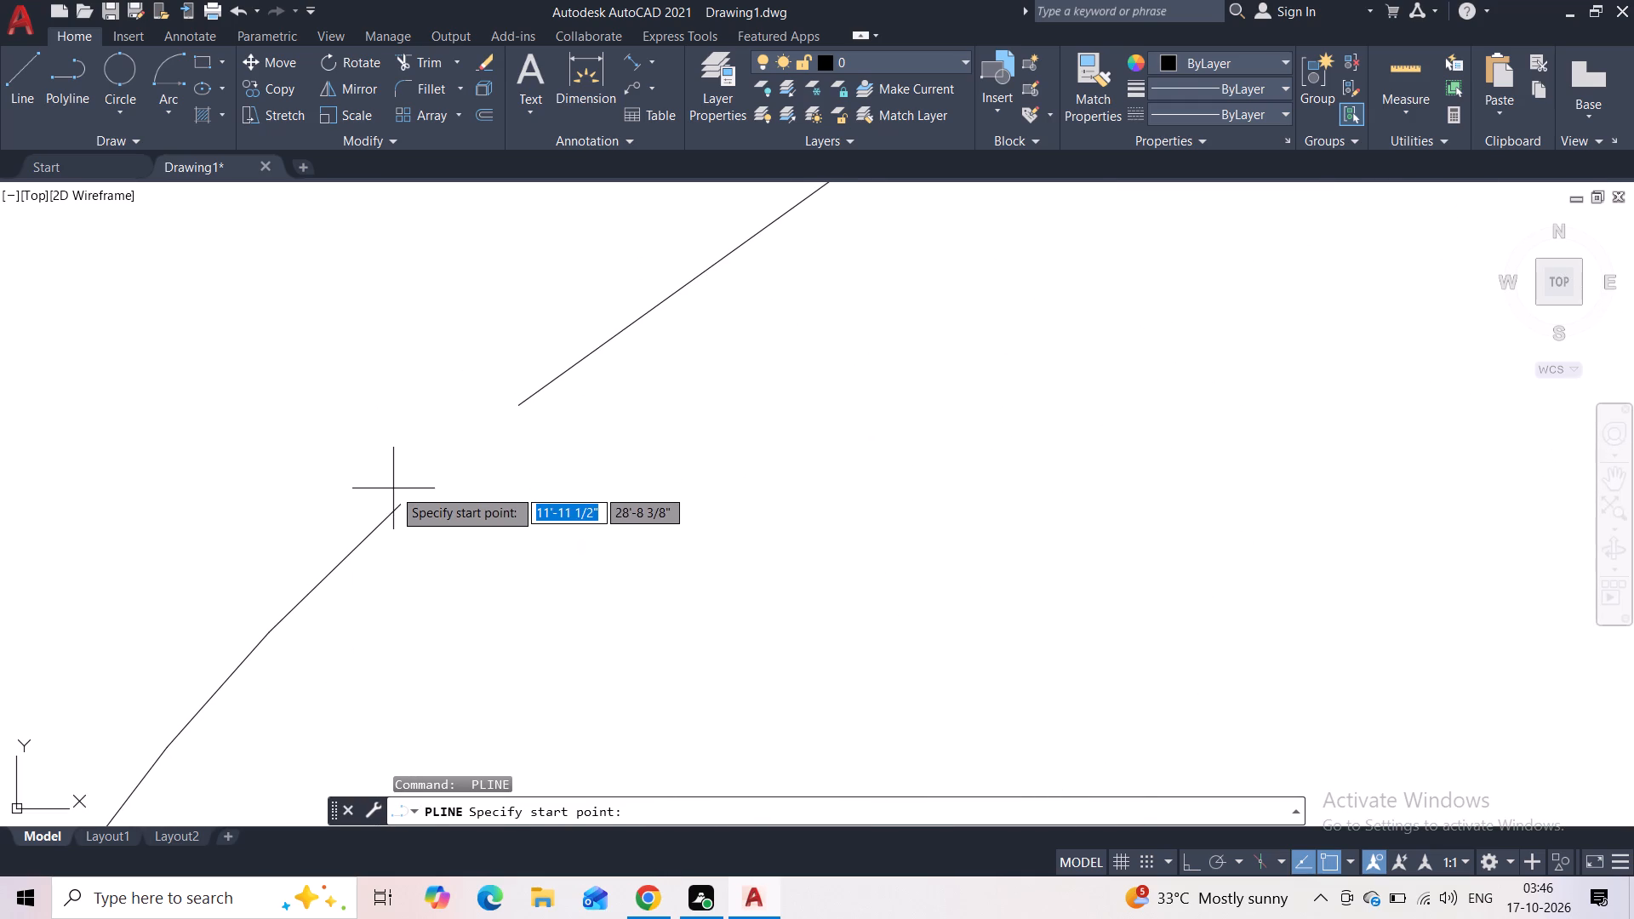
{"action": "left_click", "coordinate": [395, 505]}
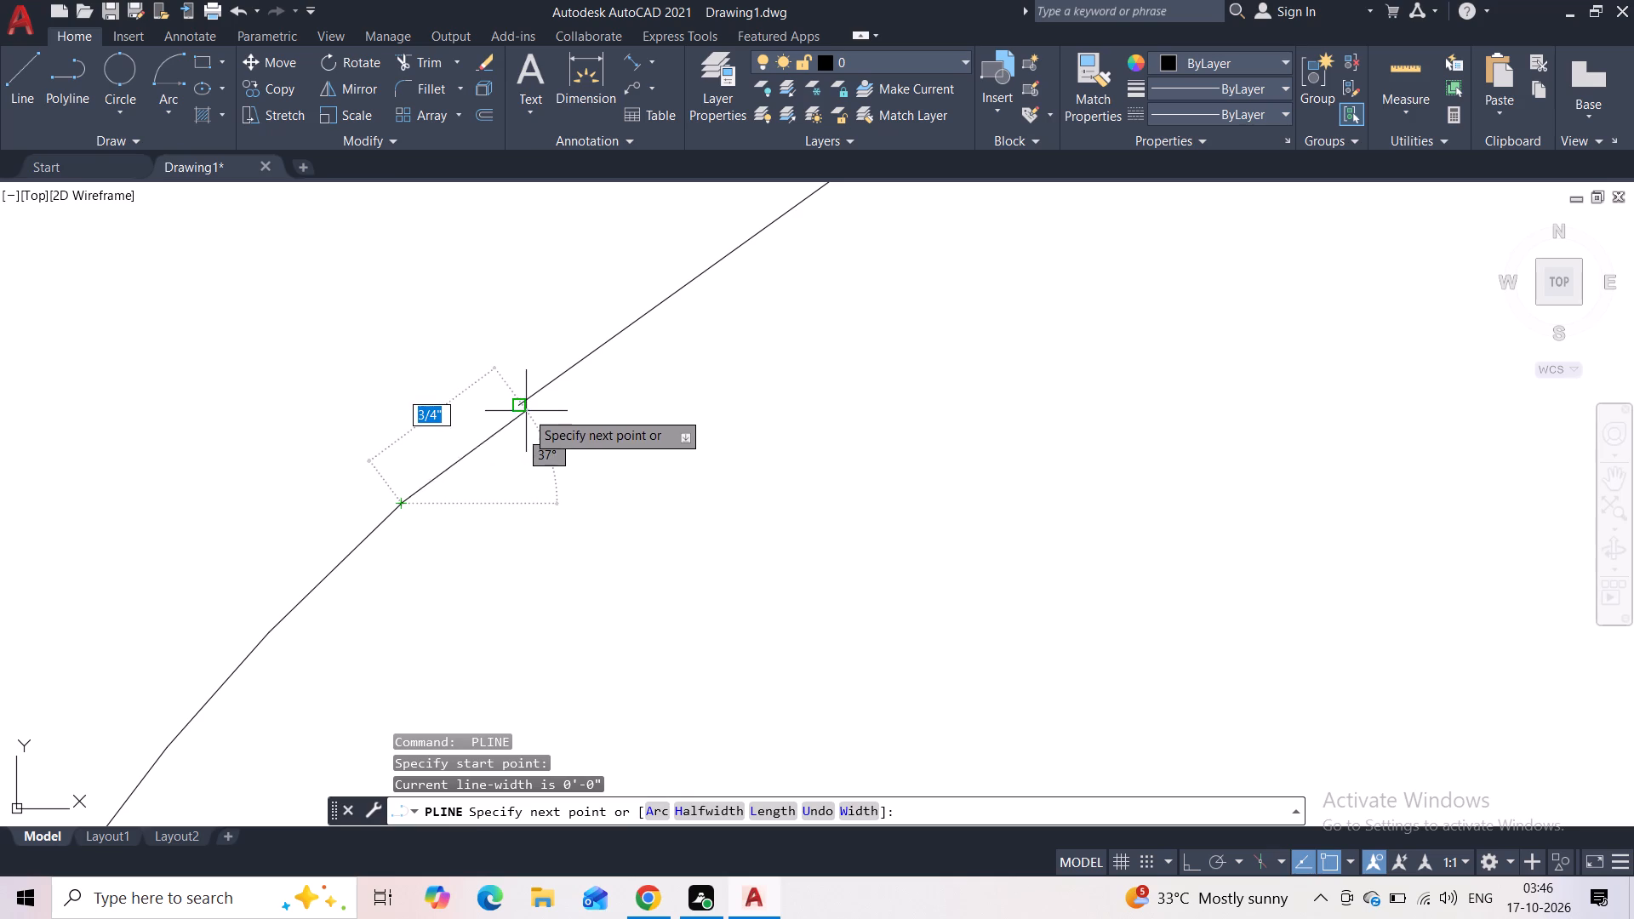
{"action": "left_click", "coordinate": [524, 405]}
{"action": "scroll", "coordinate": [586, 412], "scroll_direction": "down", "scroll_amount": 1}
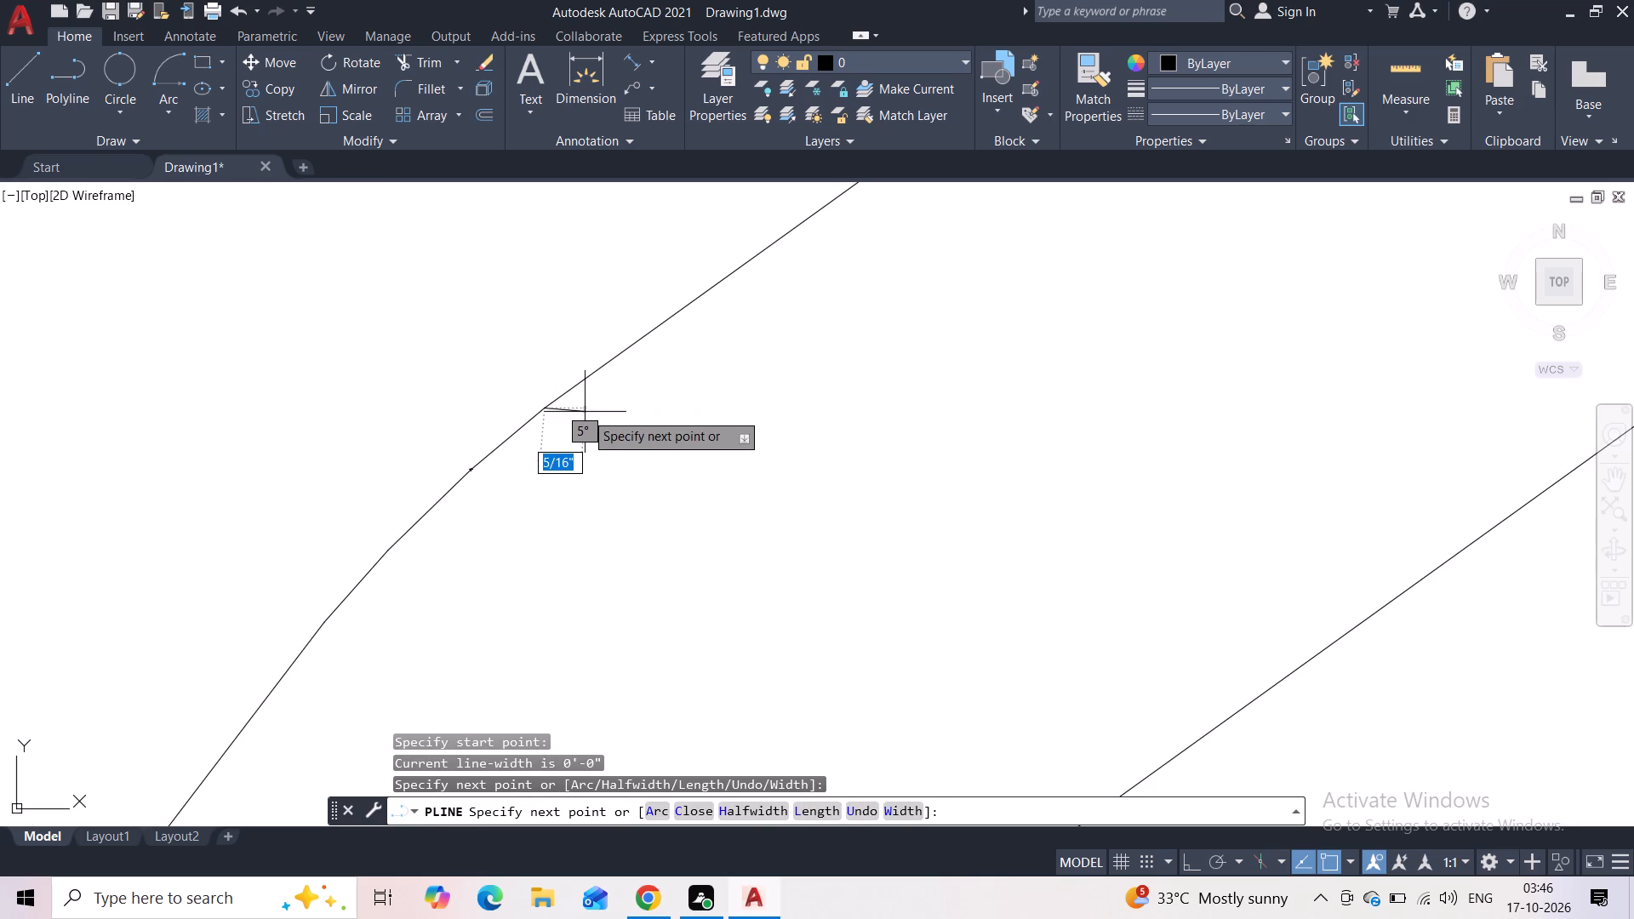
{"action": "key", "text": "space"}
Connect both ends of the short upper piece on the dome's left outer border to its neighbouring segments with polylines.
{"action": "key", "text": "space"}
{"action": "scroll", "coordinate": [751, 384], "scroll_direction": "down", "scroll_amount": 2}
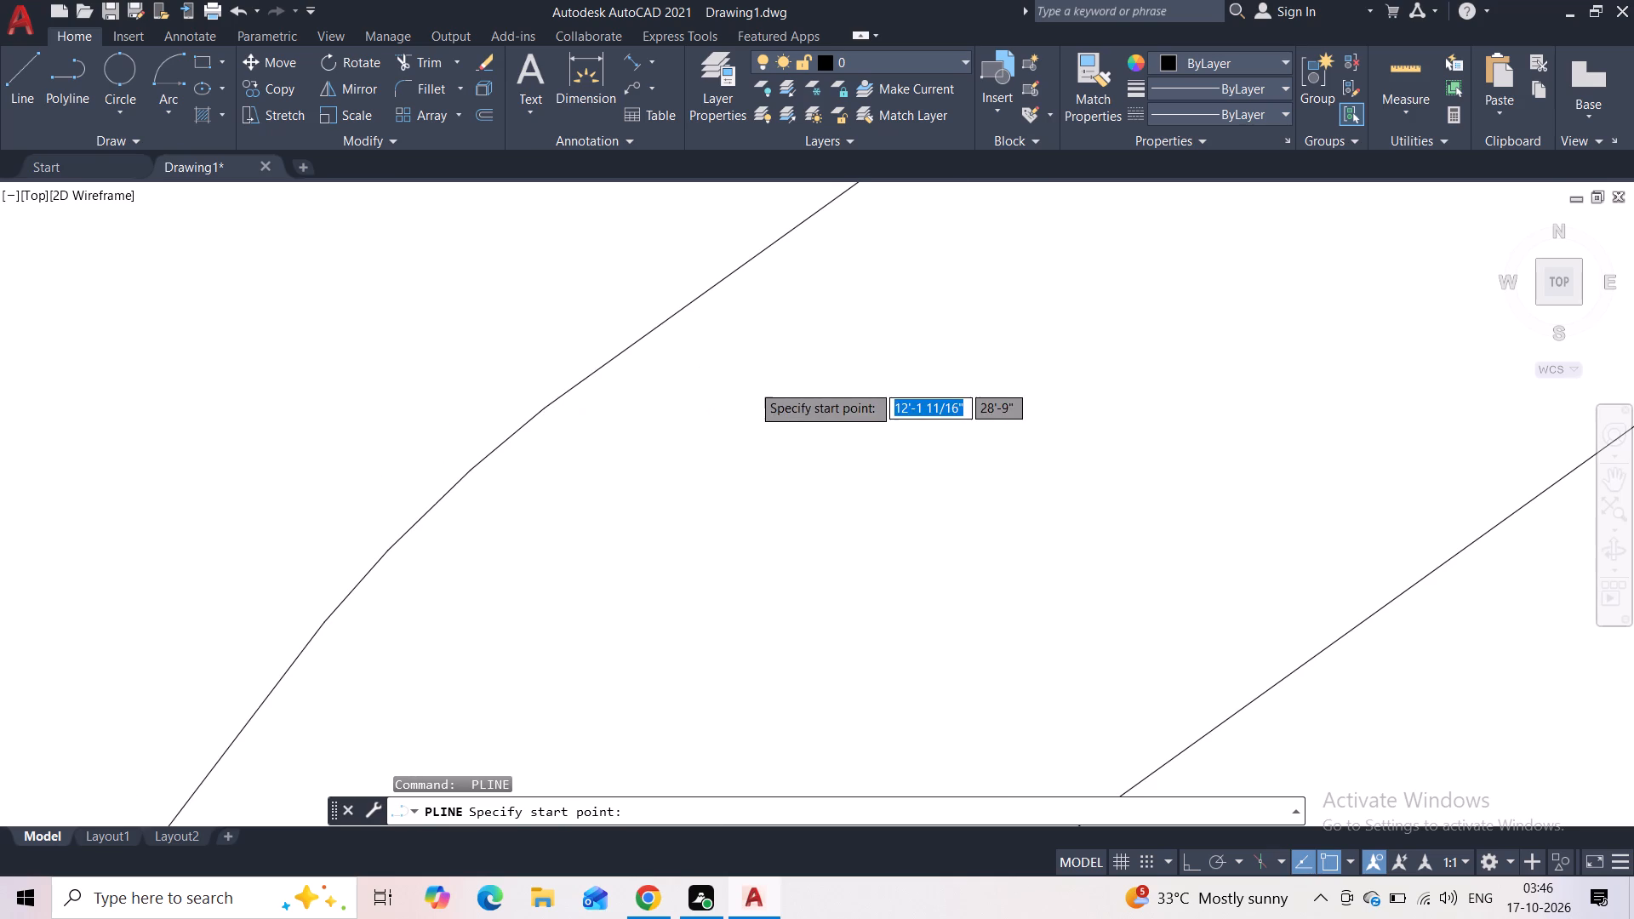
{"action": "scroll", "coordinate": [751, 384], "scroll_direction": "down", "scroll_amount": 1}
{"action": "middle_click_drag", "start_coordinate": [883, 332], "coordinate": [736, 496]}
{"action": "scroll", "coordinate": [748, 414], "scroll_direction": "up", "scroll_amount": 6}
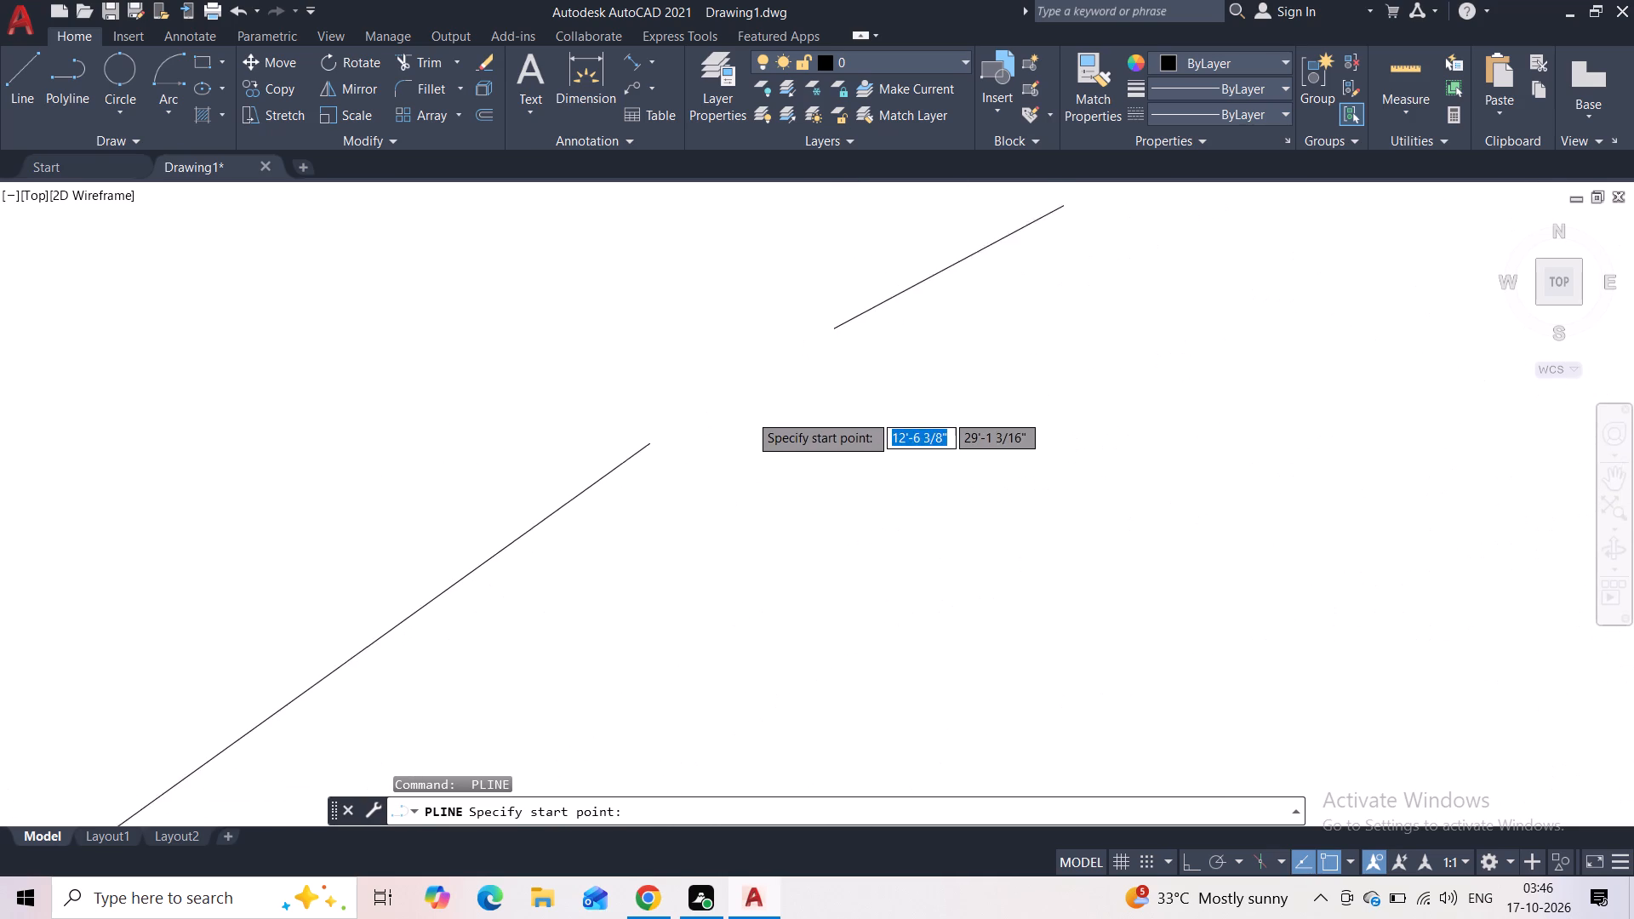
{"action": "left_click", "coordinate": [585, 456]}
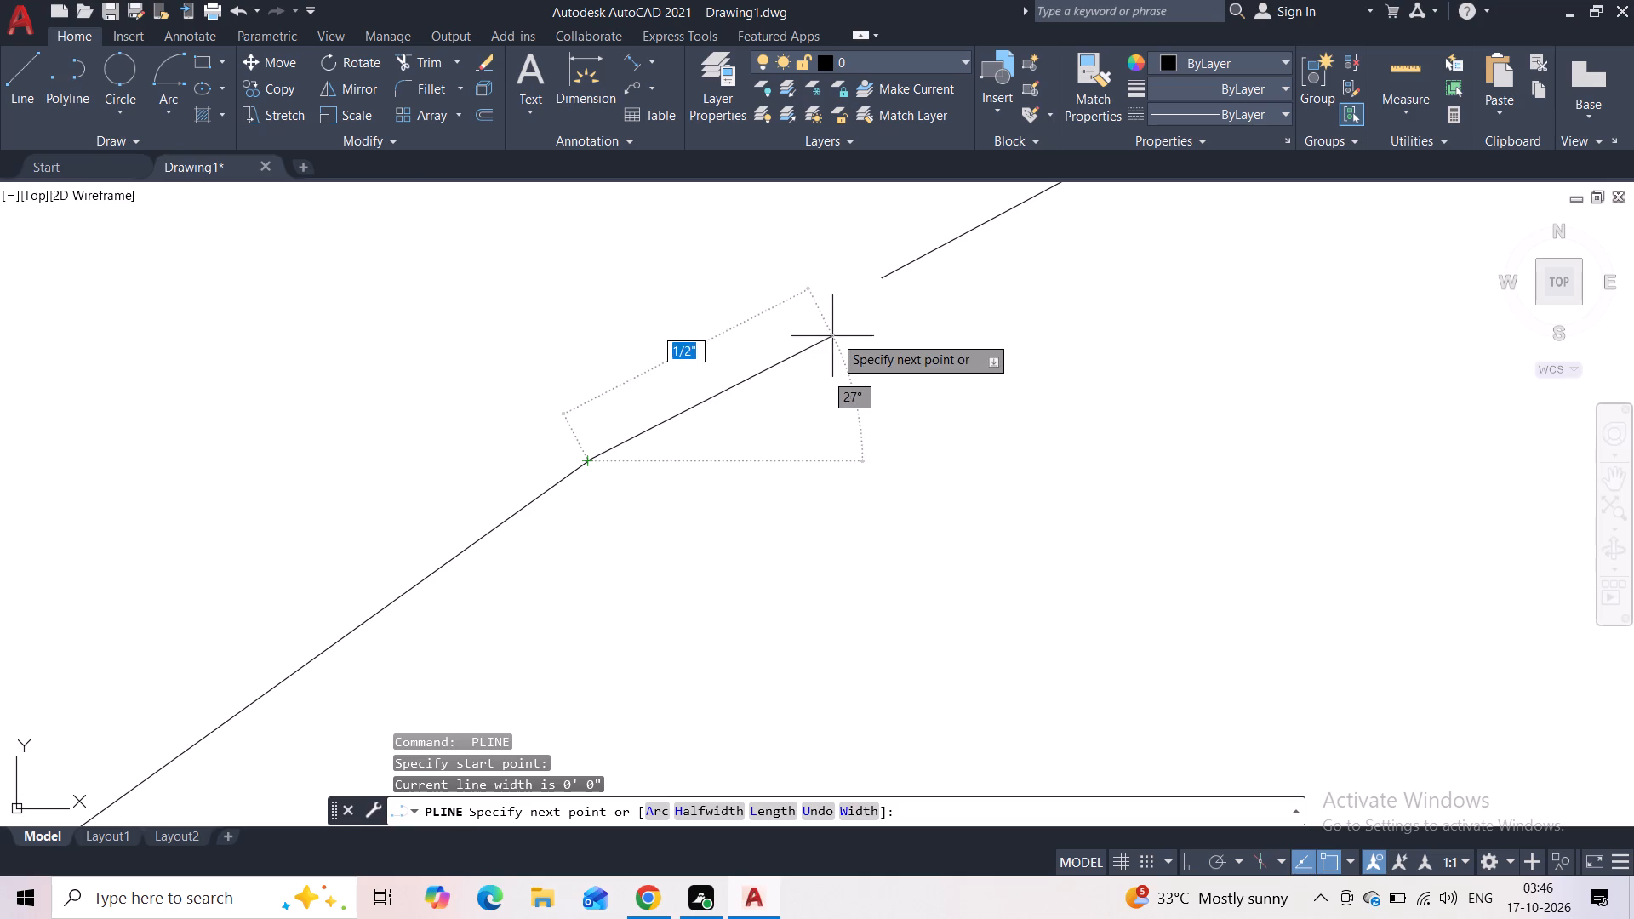
{"action": "left_click", "coordinate": [881, 280]}
{"action": "key", "text": "space"}
{"action": "key", "text": "space"}
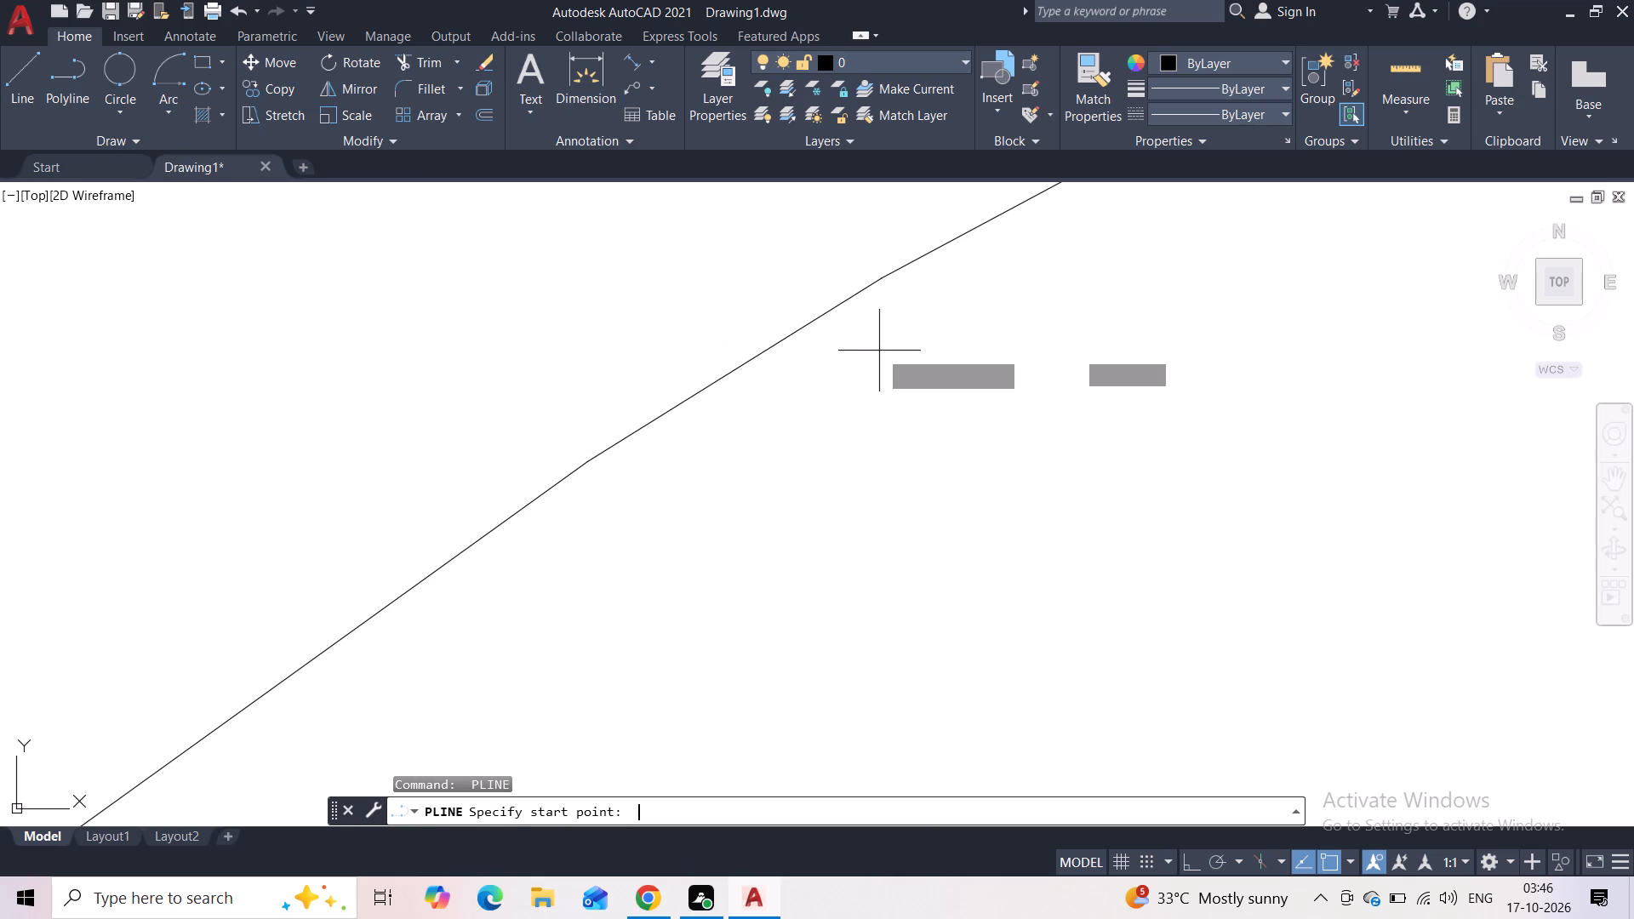
{"action": "scroll", "coordinate": [876, 396], "scroll_direction": "down", "scroll_amount": 2}
{"action": "middle_click_drag", "start_coordinate": [1014, 351], "coordinate": [780, 488]}
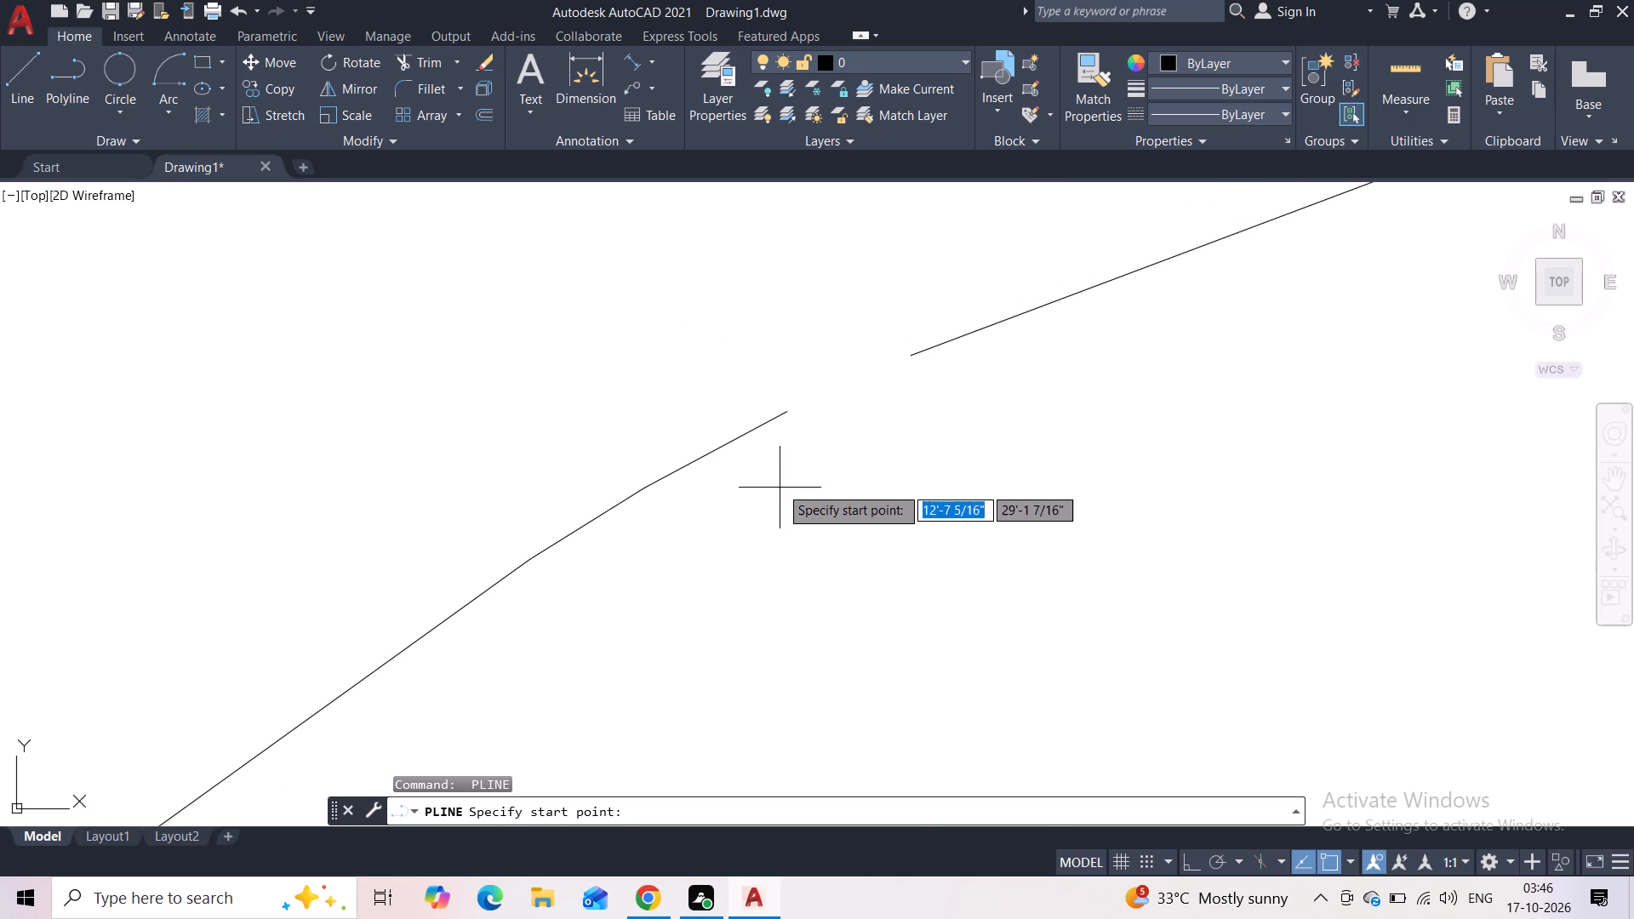
{"action": "left_click", "coordinate": [785, 410]}
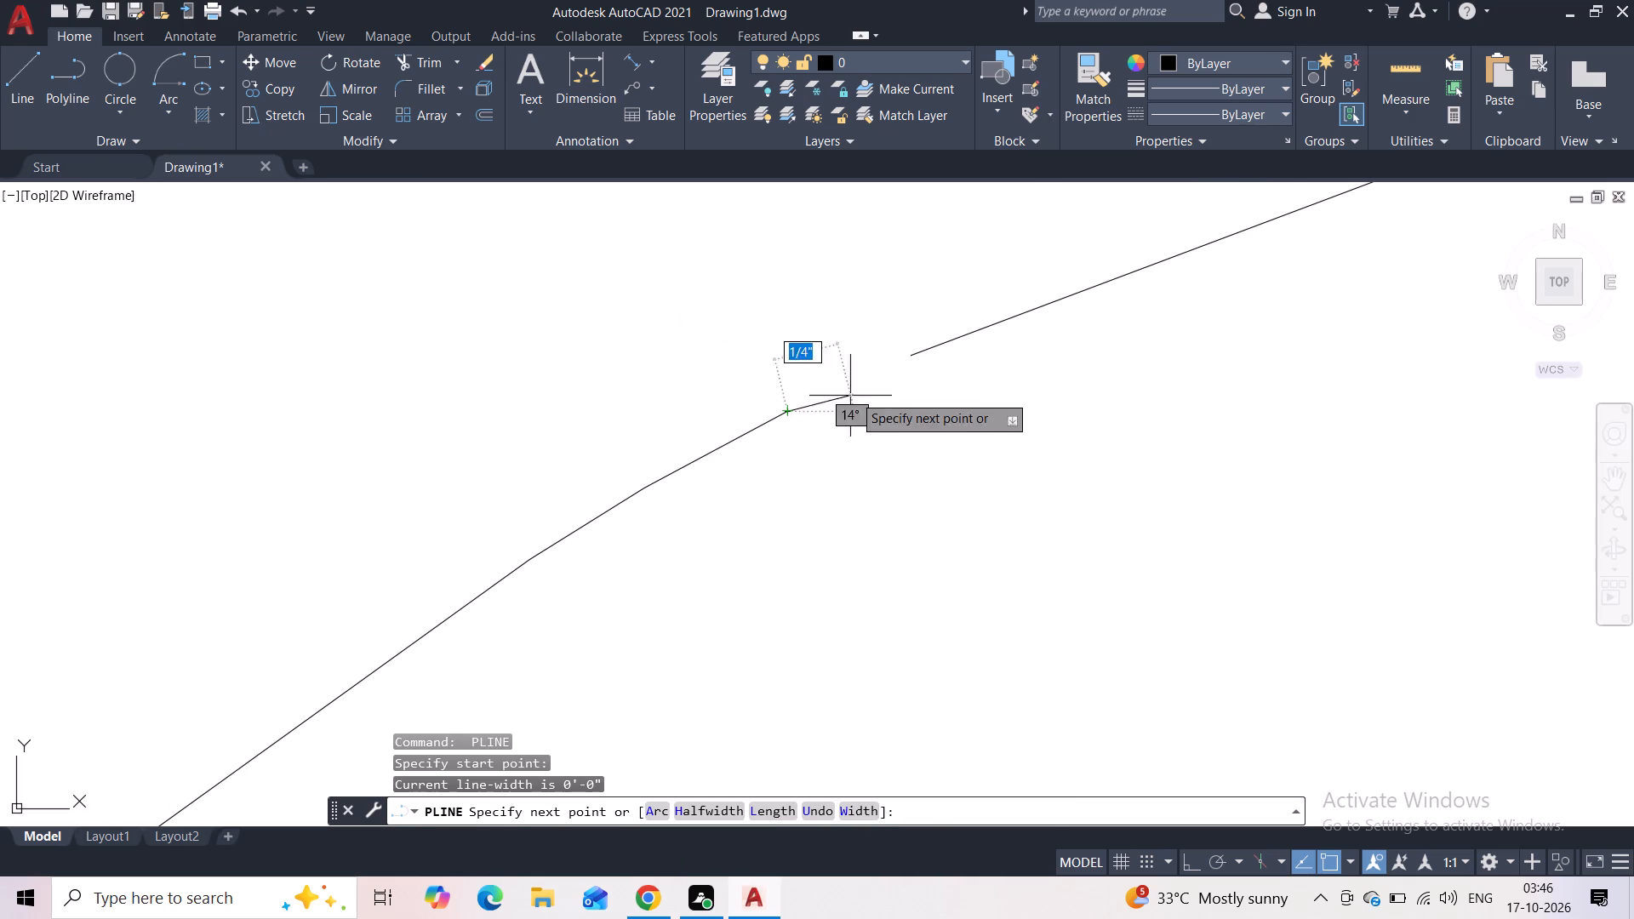
{"action": "left_click", "coordinate": [908, 362]}
{"action": "key", "text": "space"}
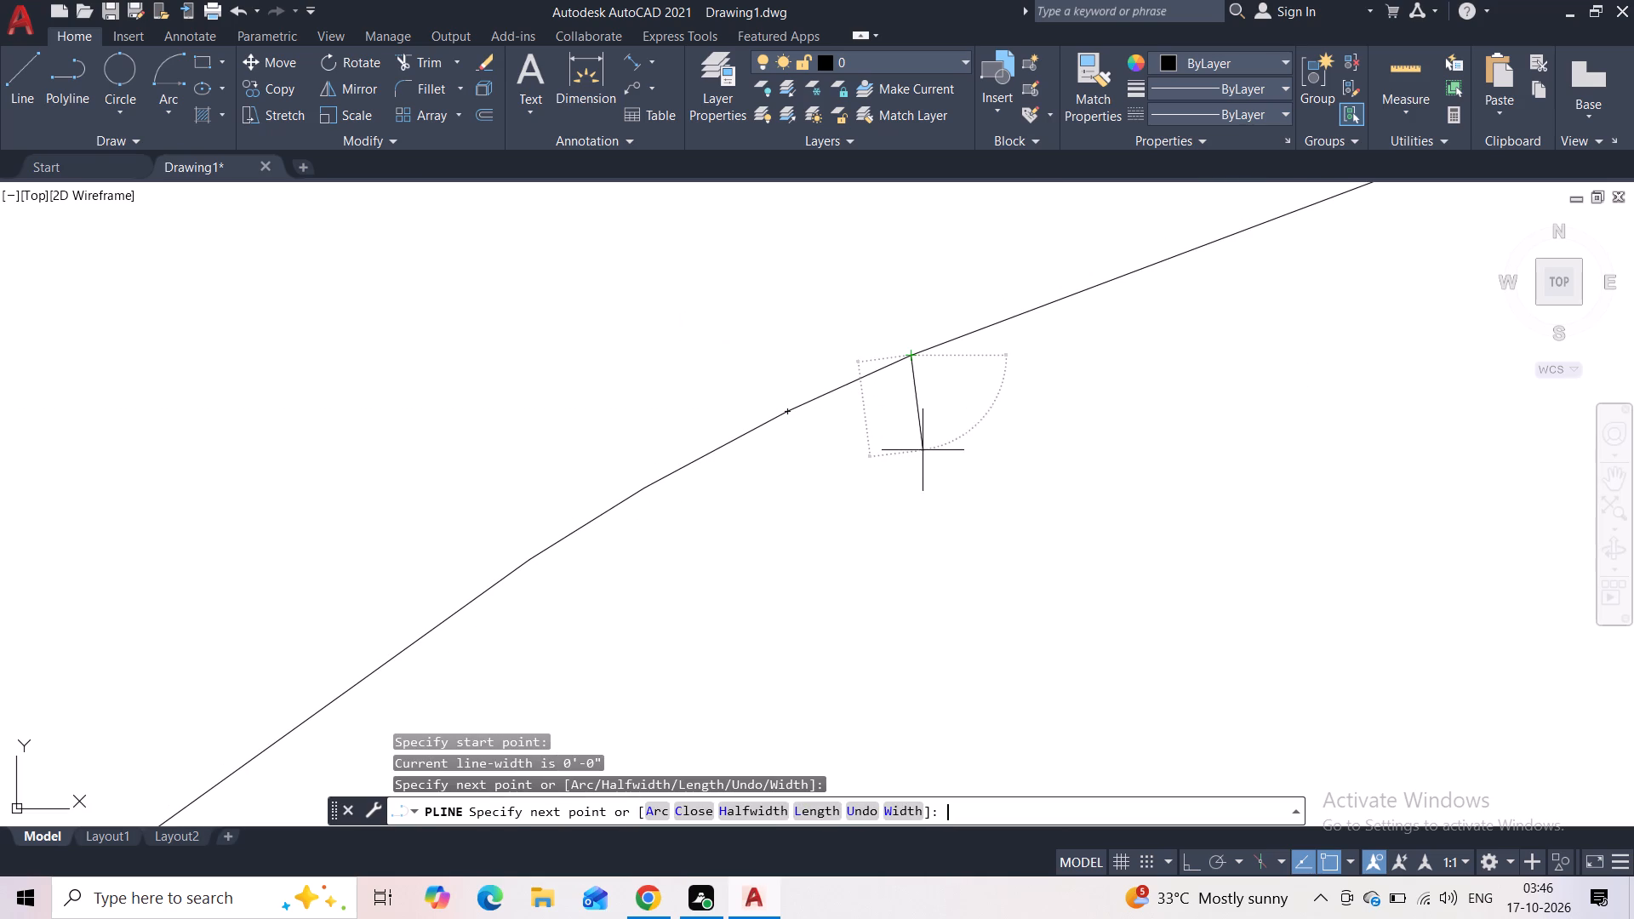
Draw a polyline from the top end of the dome's upper-left outer segment to the left end of the horizontal apex segment.
{"action": "key", "text": "space"}
{"action": "scroll", "coordinate": [921, 450], "scroll_direction": "down", "scroll_amount": 4}
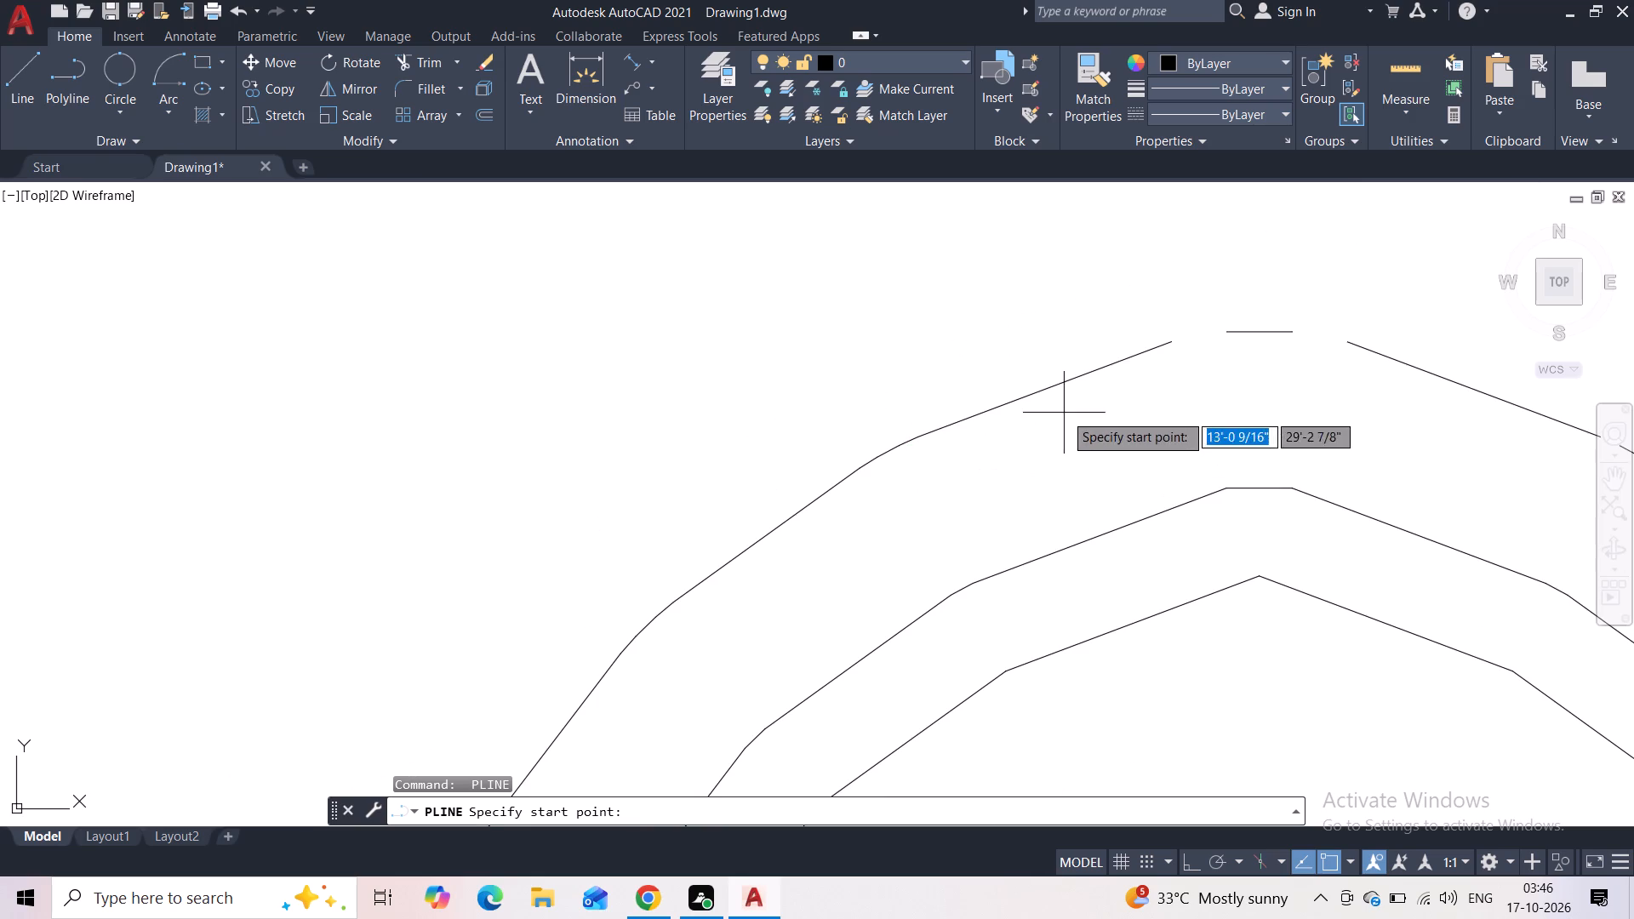
{"action": "middle_click_drag", "start_coordinate": [1064, 413], "coordinate": [676, 570]}
{"action": "scroll", "coordinate": [778, 505], "scroll_direction": "up", "scroll_amount": 3}
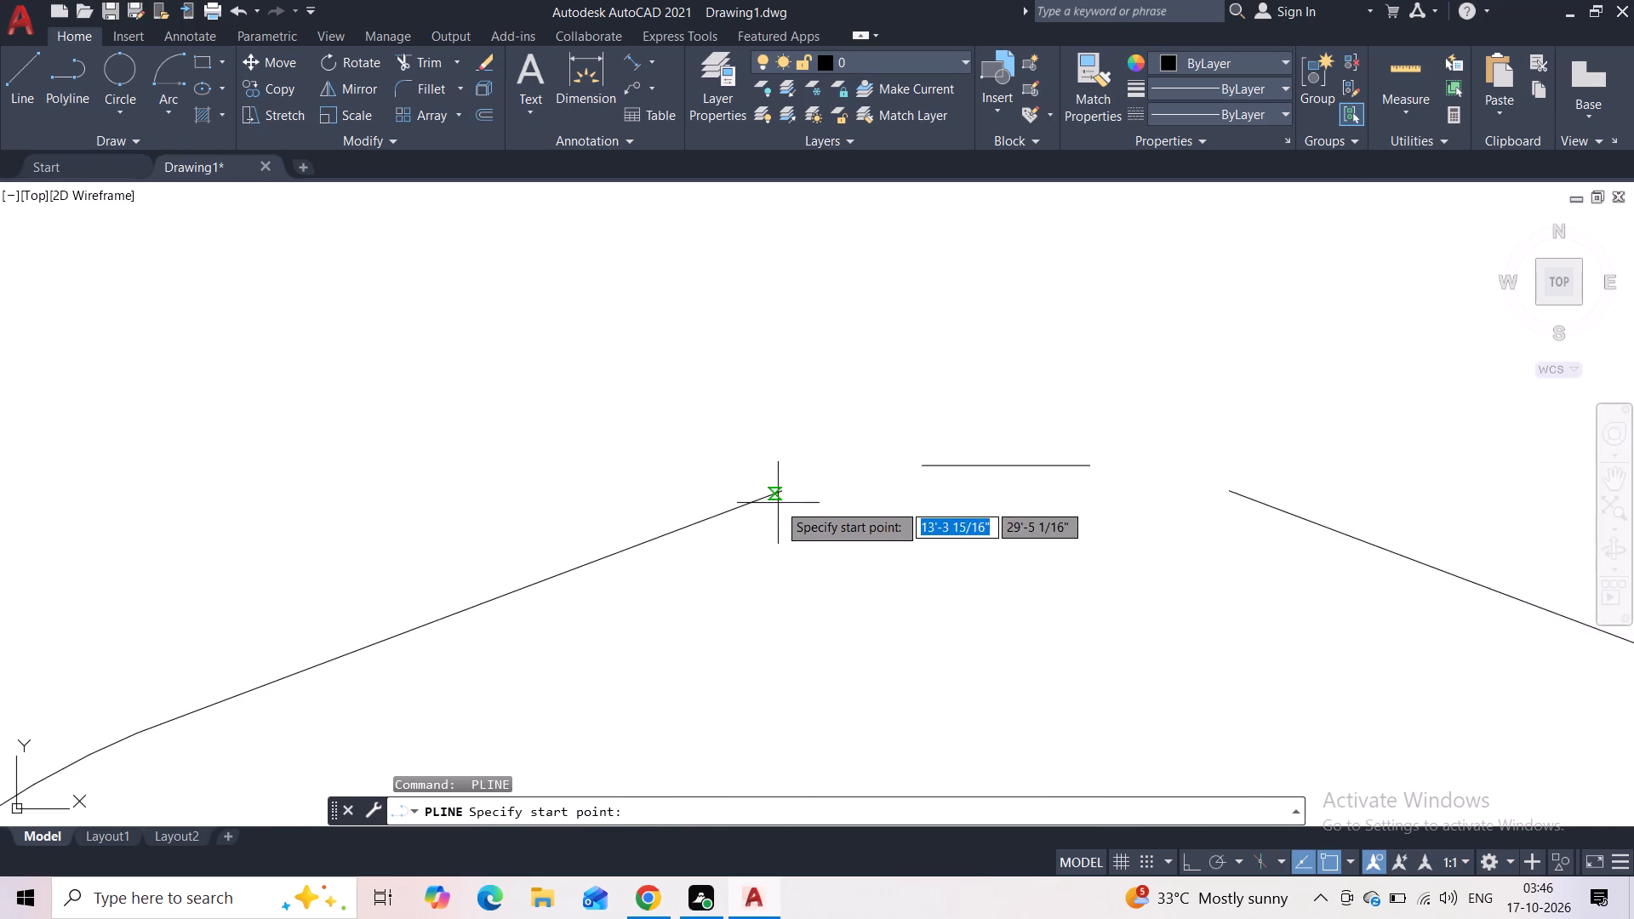
{"action": "scroll", "coordinate": [778, 503], "scroll_direction": "up", "scroll_amount": 1}
{"action": "left_click", "coordinate": [774, 475]}
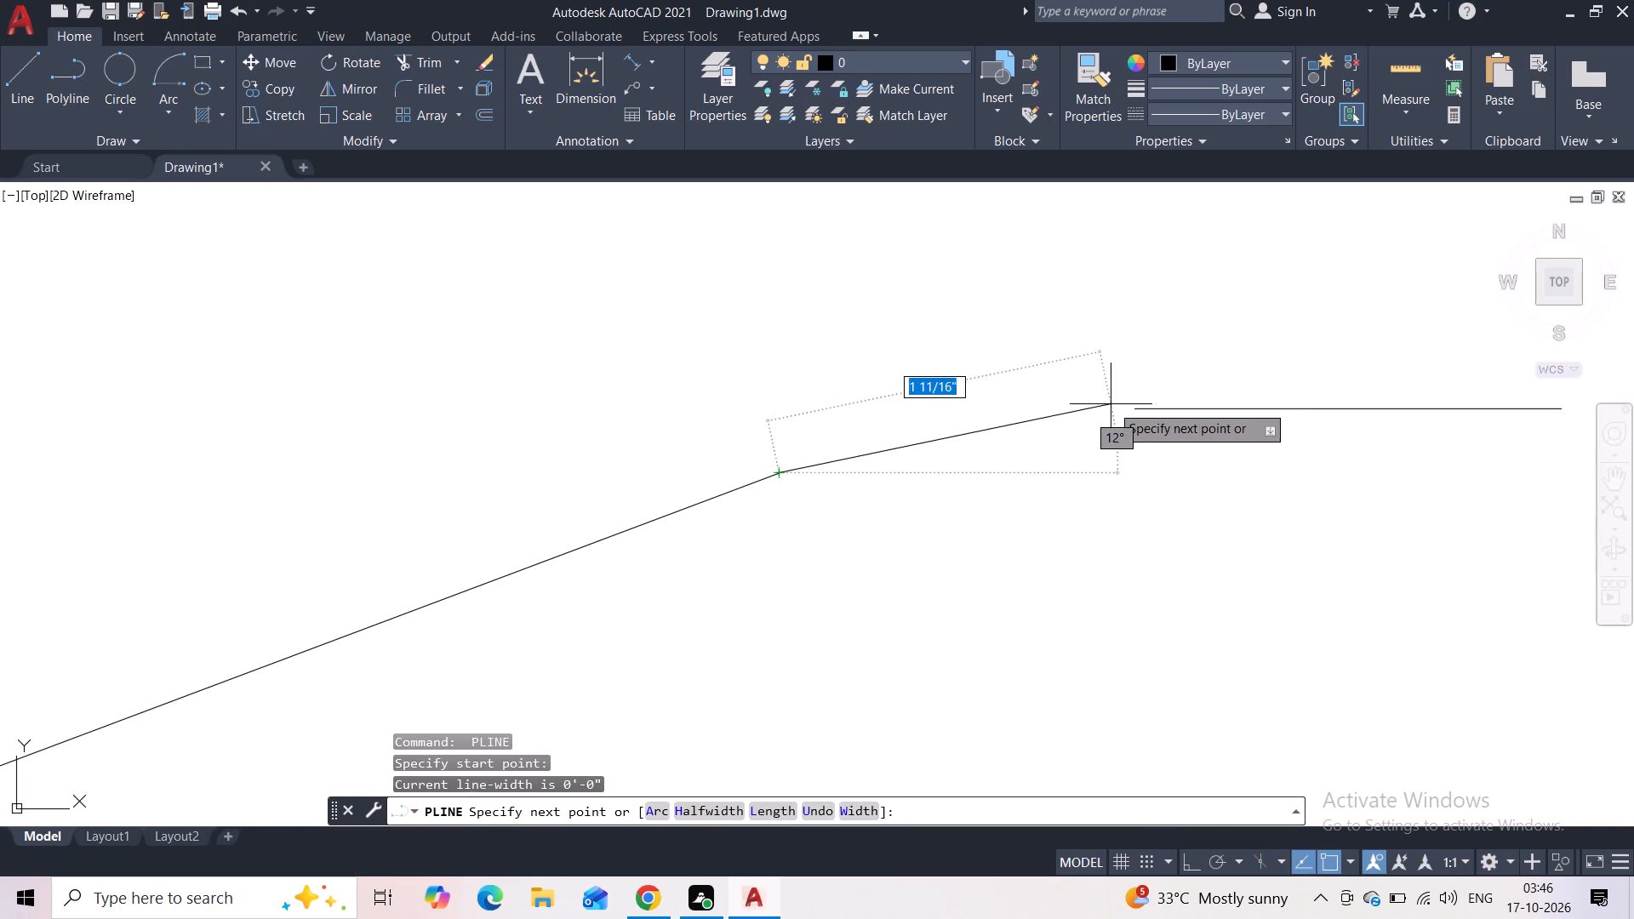
{"action": "left_click", "coordinate": [1128, 404]}
{"action": "key", "text": "space"}
Draw a polyline from the right end of the horizontal apex segment to the top end of the dome's upper-right outer segment.
{"action": "key", "text": "space"}
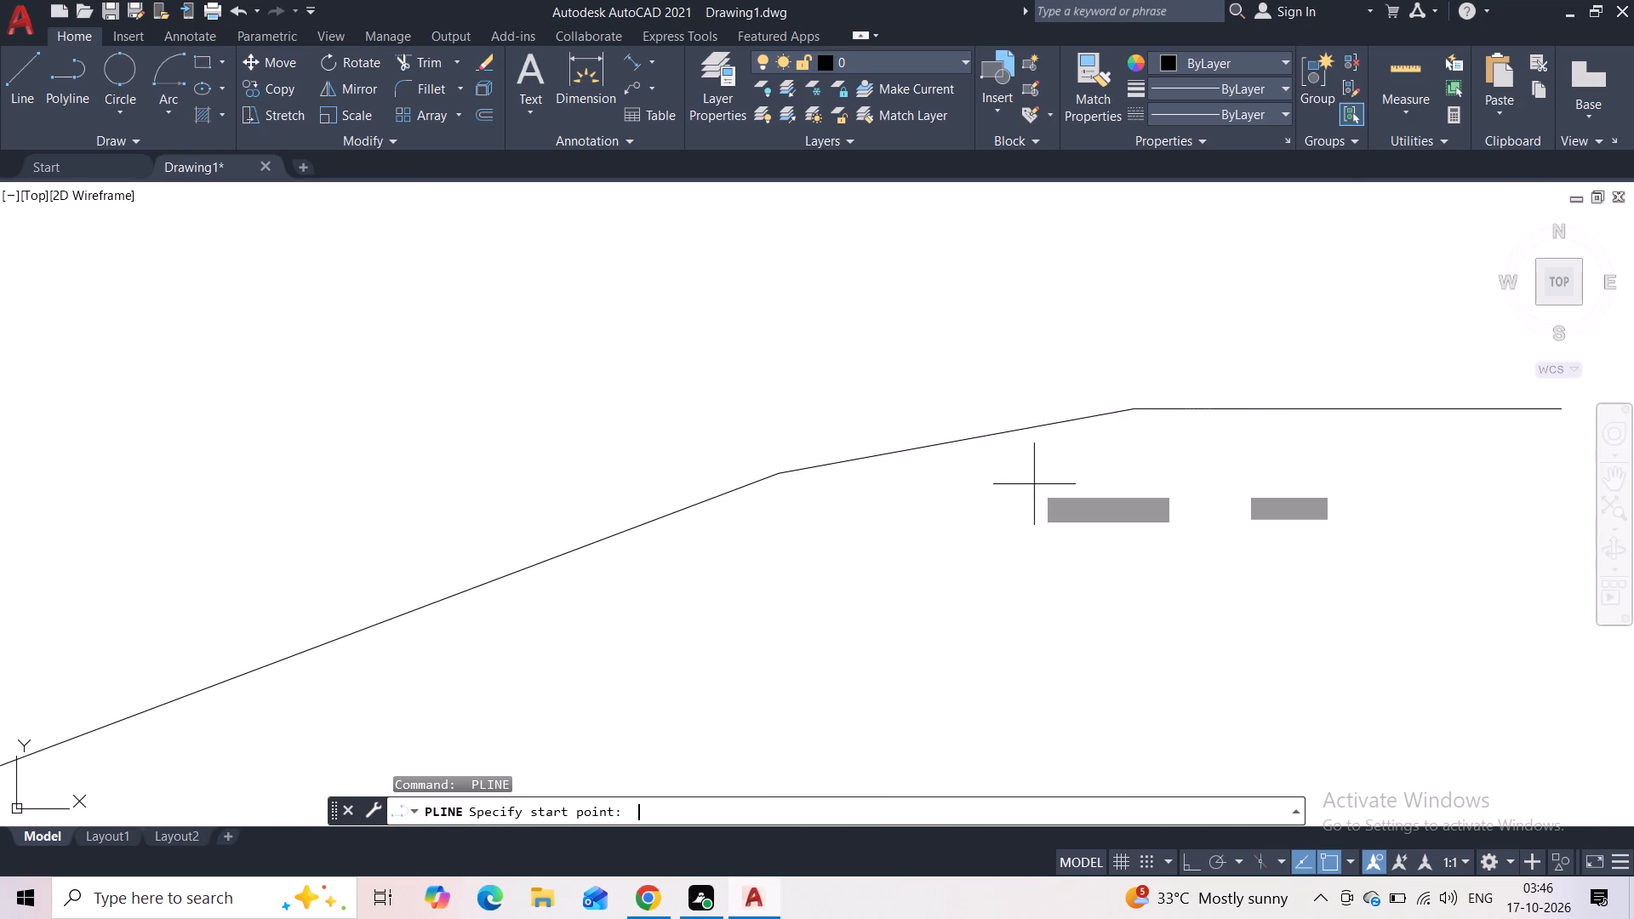
{"action": "scroll", "coordinate": [1035, 506], "scroll_direction": "down", "scroll_amount": 3}
{"action": "middle_click_drag", "start_coordinate": [1069, 528], "coordinate": [562, 517]}
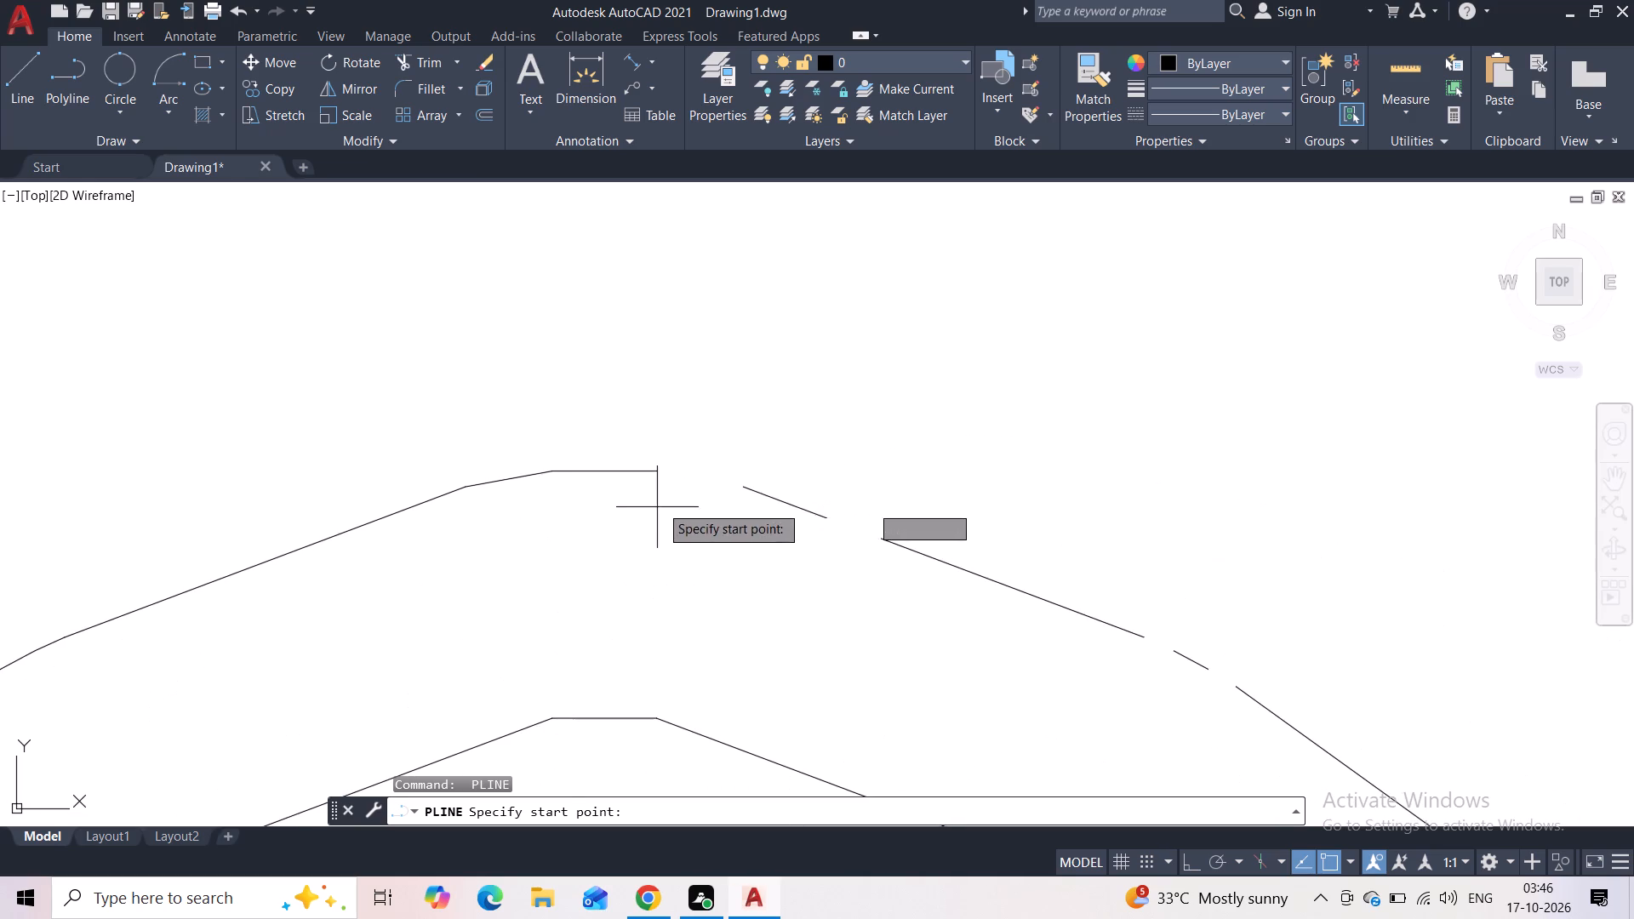
{"action": "scroll", "coordinate": [660, 474], "scroll_direction": "up", "scroll_amount": 2}
{"action": "left_click", "coordinate": [638, 462]}
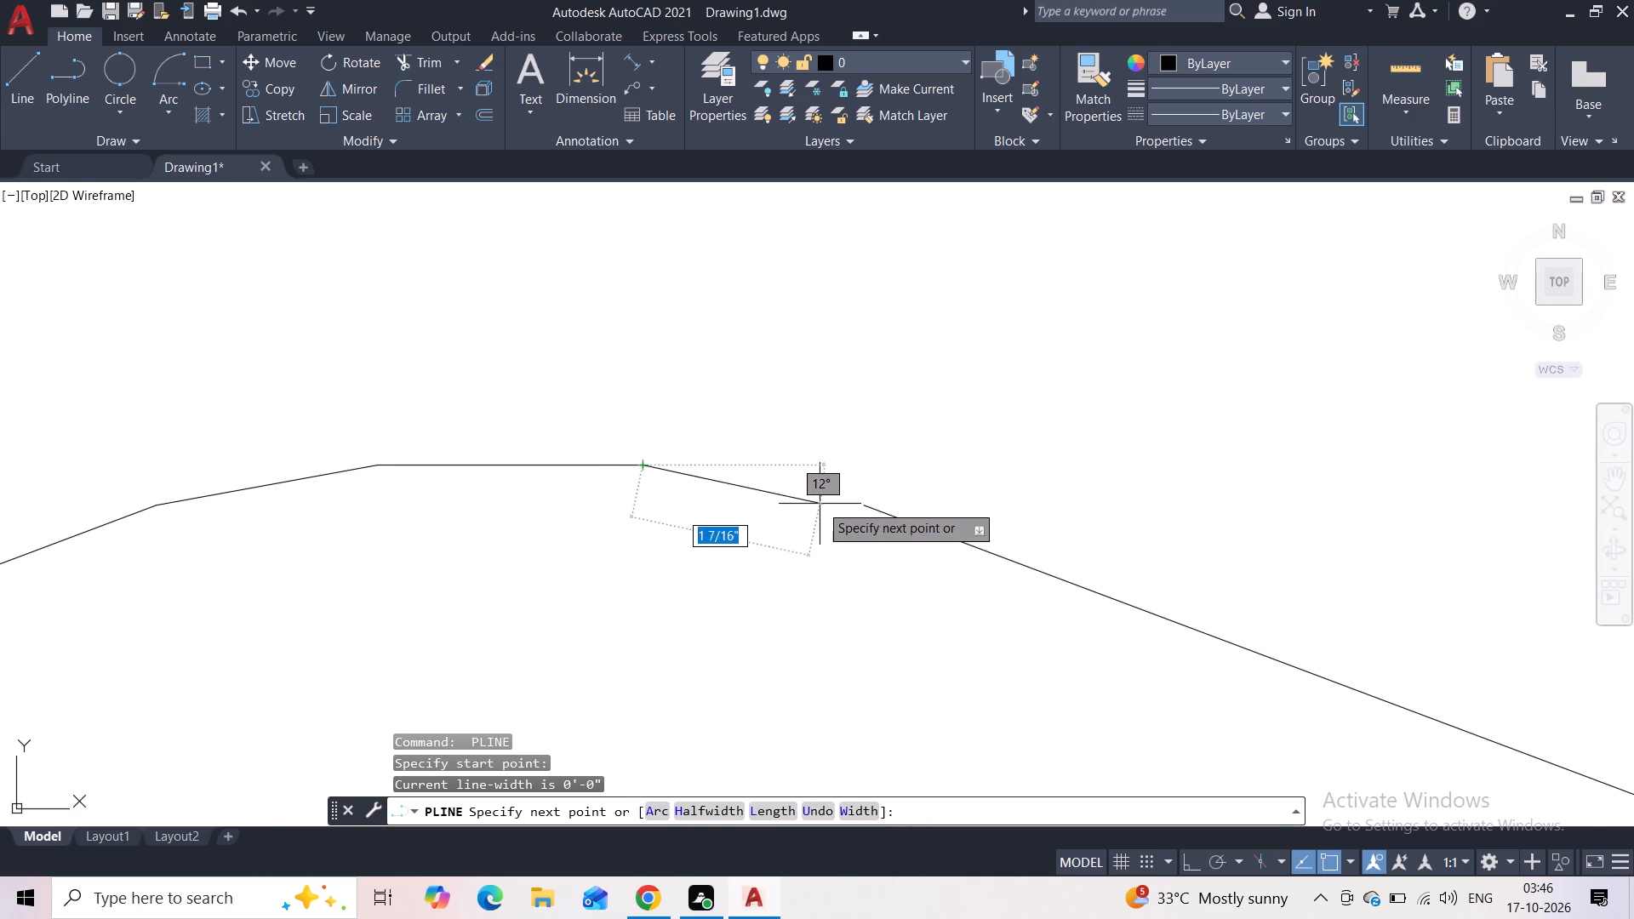
{"action": "left_click", "coordinate": [860, 499]}
{"action": "key", "text": "space"}
Connect both ends of the short upper piece on the dome's right outer border to its neighbouring segments with polylines about 11/16" long.
{"action": "key", "text": "space"}
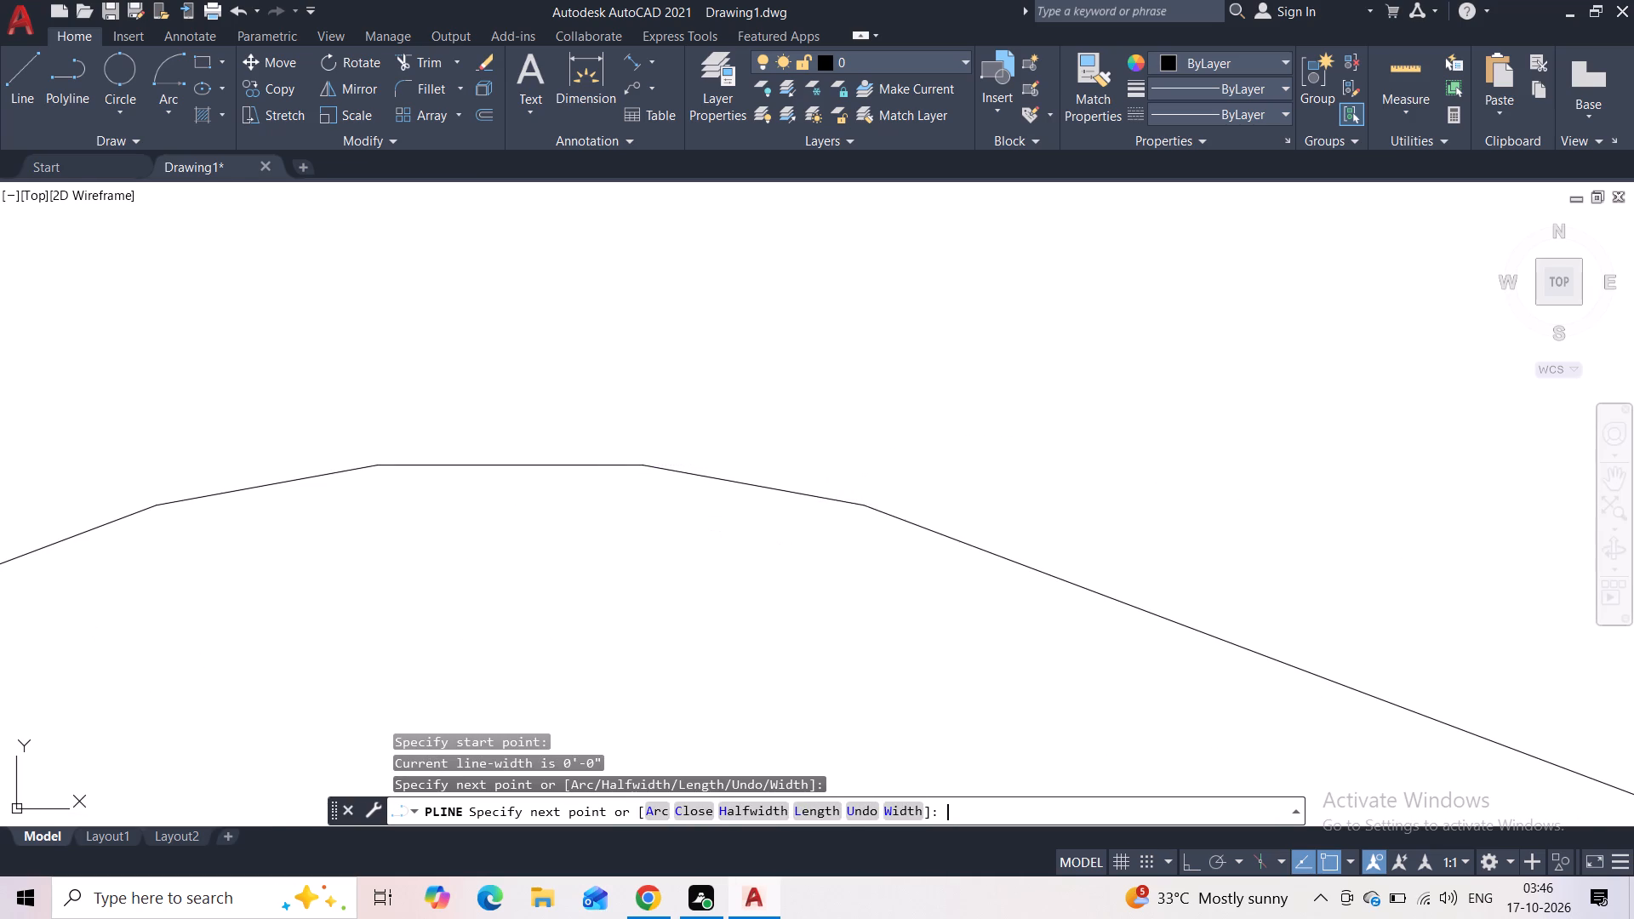
{"action": "scroll", "coordinate": [834, 629], "scroll_direction": "down", "scroll_amount": 2}
{"action": "middle_click_drag", "start_coordinate": [844, 640], "coordinate": [717, 568]}
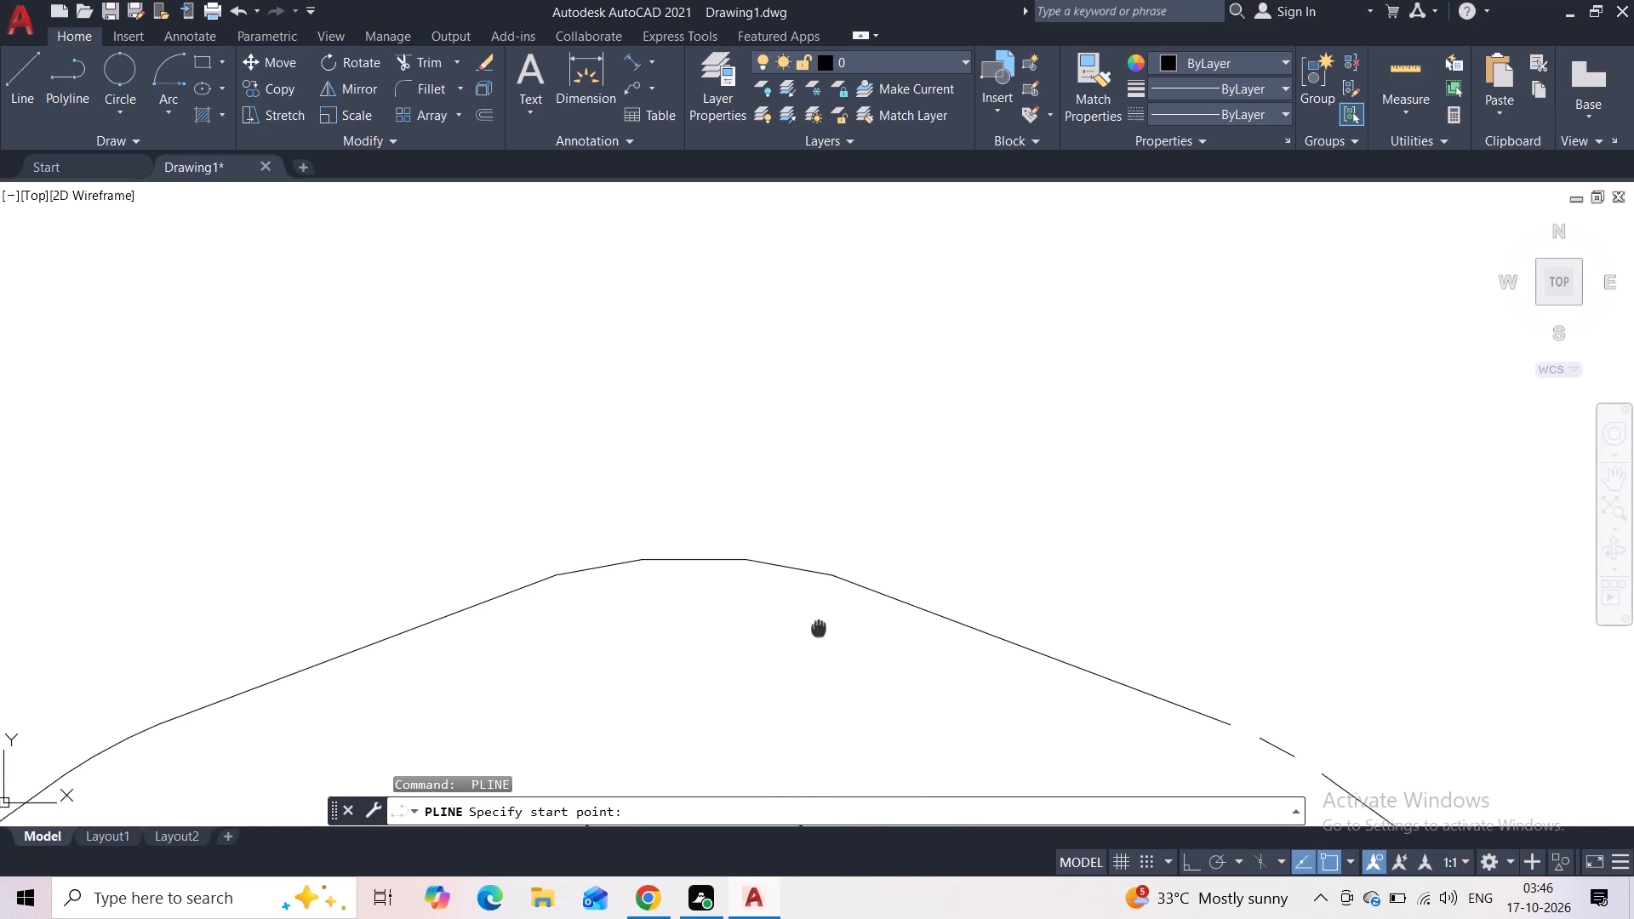
{"action": "middle_click_drag", "start_coordinate": [717, 568], "coordinate": [486, 469]}
{"action": "scroll", "coordinate": [888, 557], "scroll_direction": "up", "scroll_amount": 4}
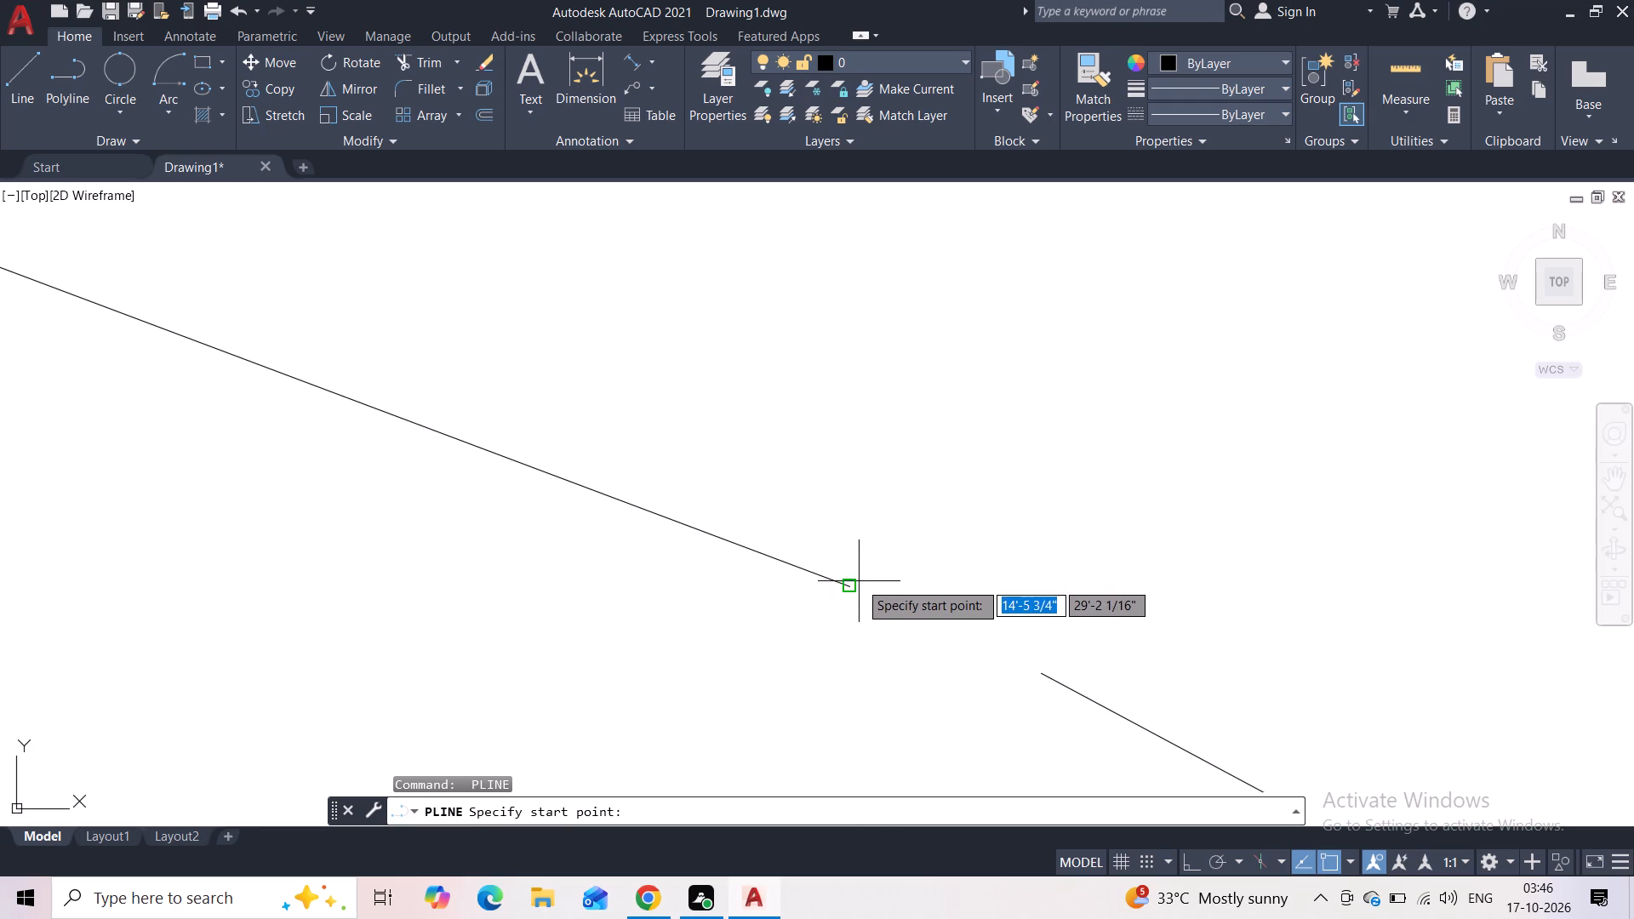
{"action": "left_click", "coordinate": [854, 586]}
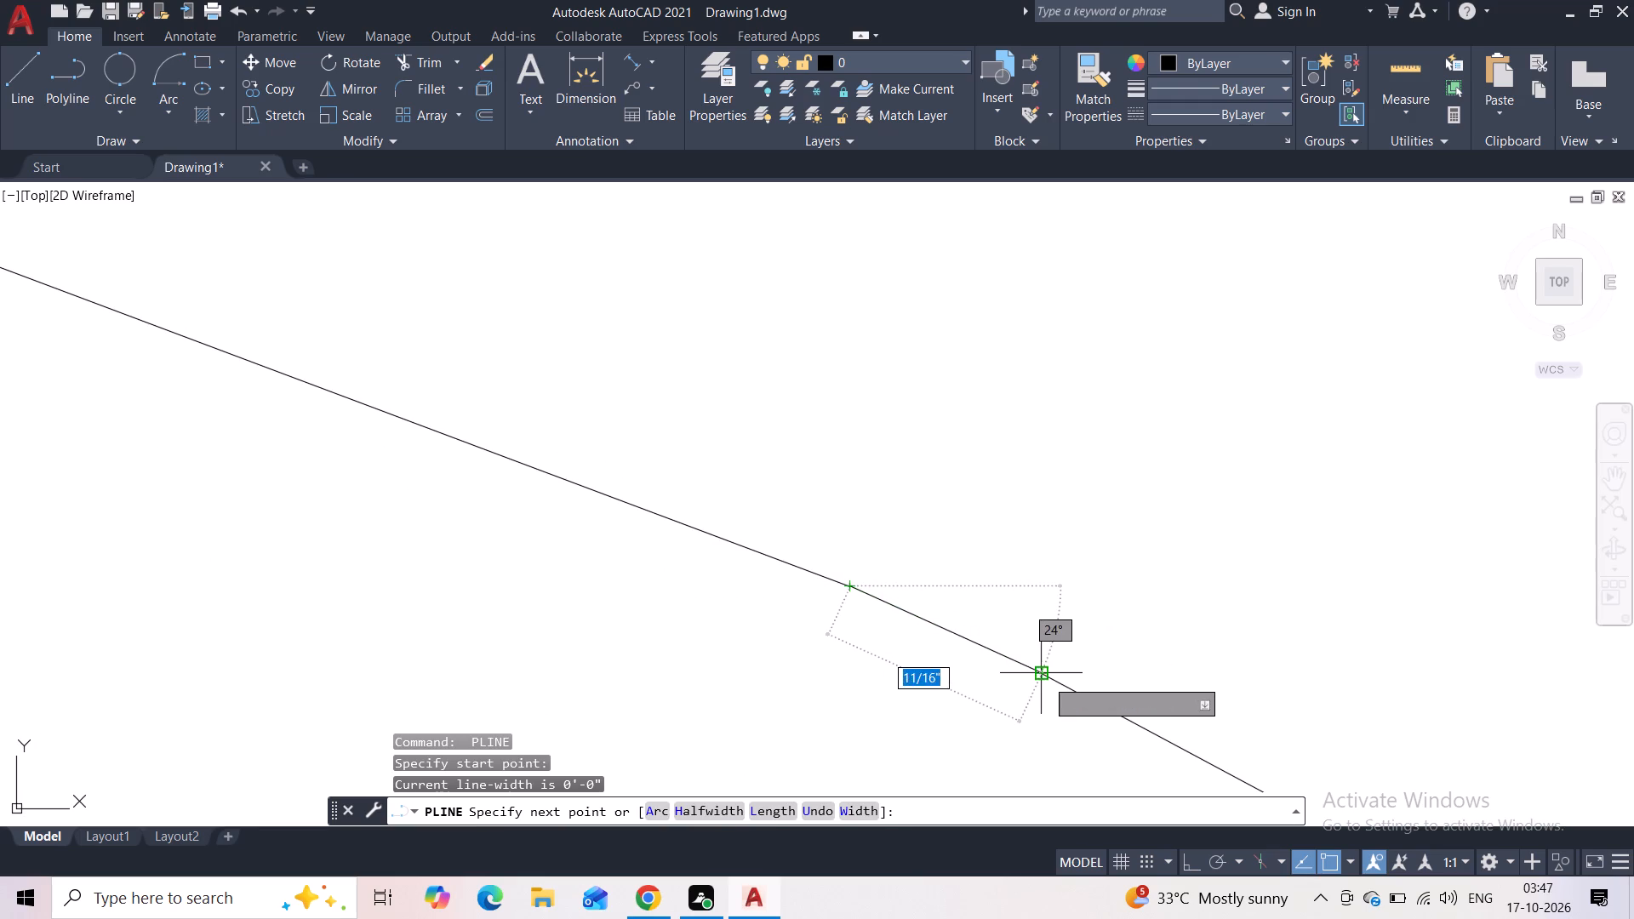
{"action": "left_click", "coordinate": [1046, 678]}
{"action": "key", "text": "space"}
{"action": "key", "text": "space"}
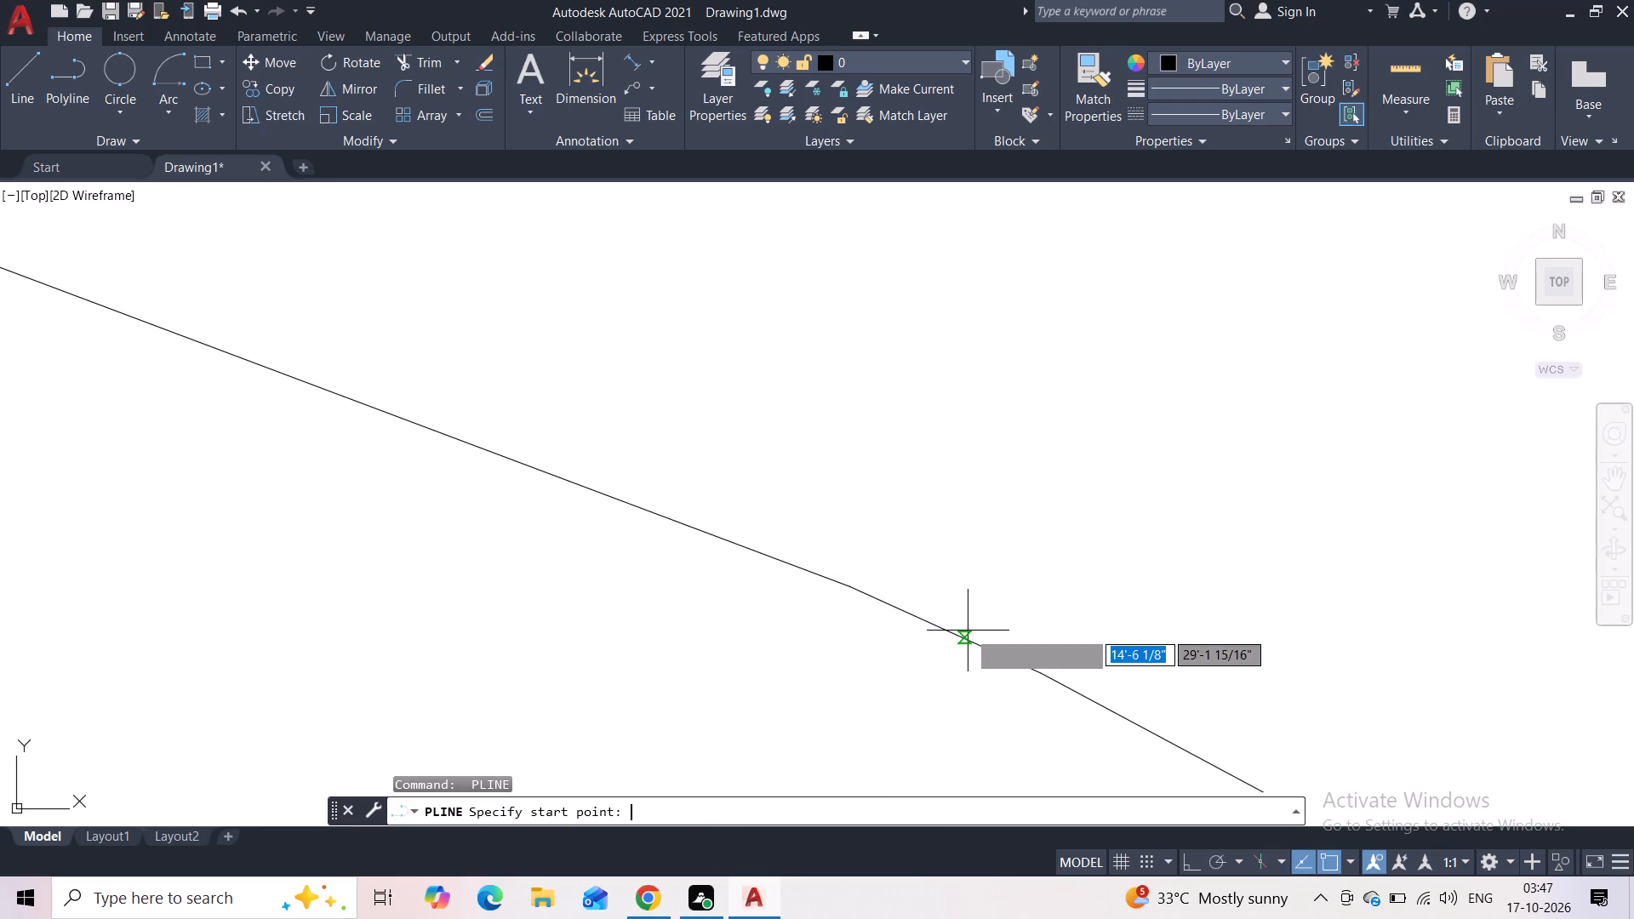
{"action": "scroll", "coordinate": [963, 631], "scroll_direction": "down", "scroll_amount": 2}
{"action": "middle_click_drag", "start_coordinate": [962, 668], "coordinate": [820, 495]}
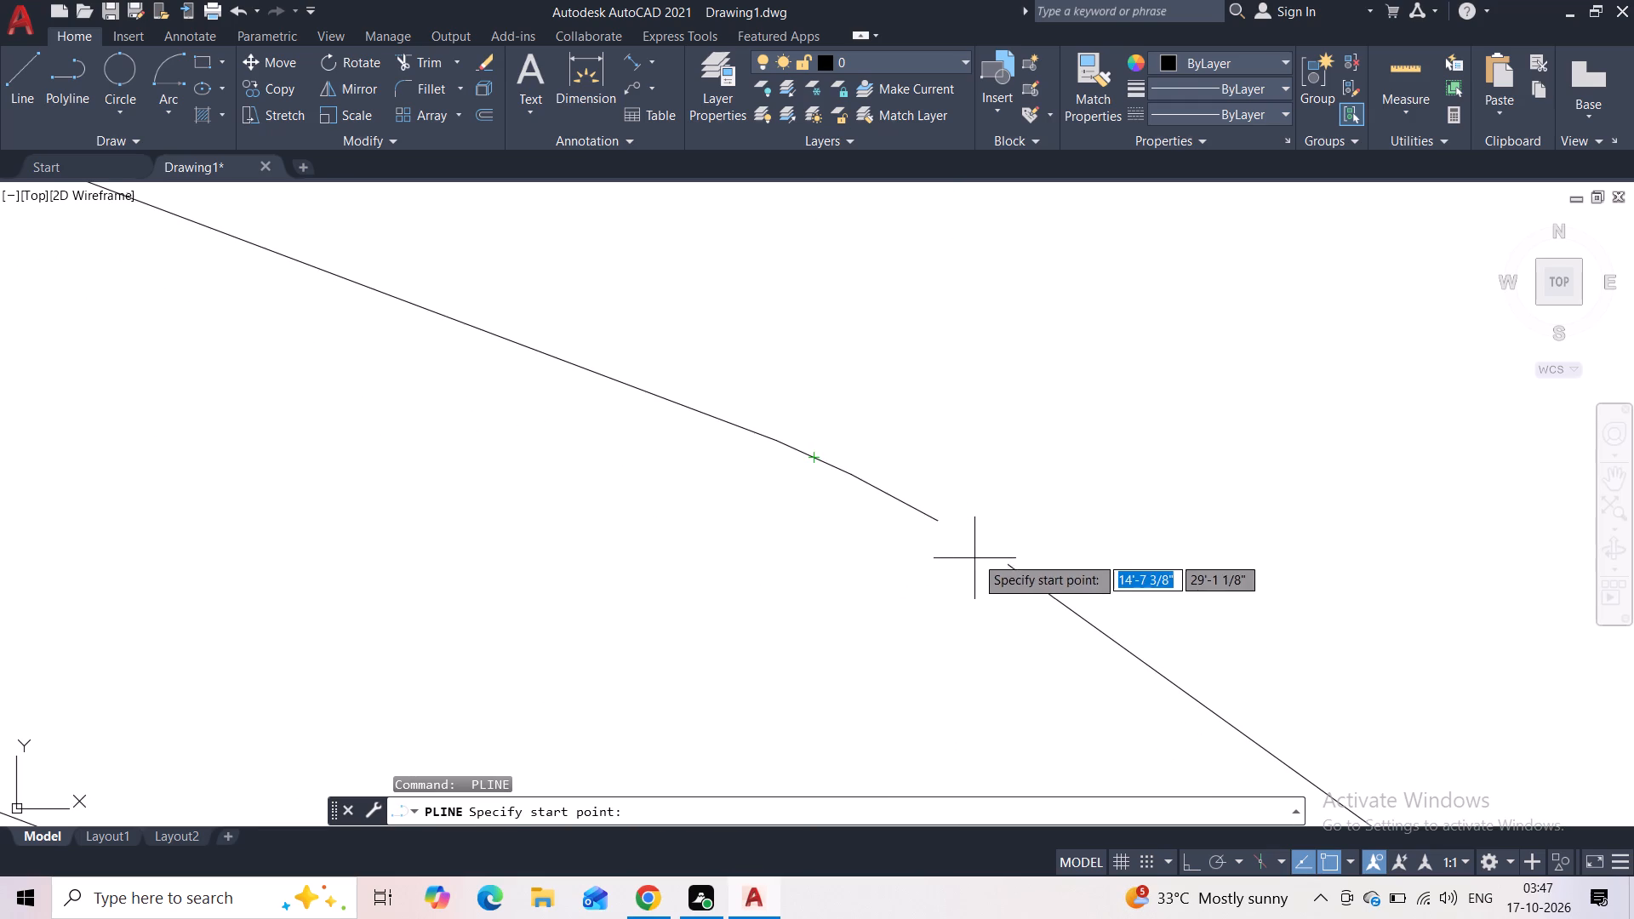
{"action": "scroll", "coordinate": [963, 544], "scroll_direction": "up", "scroll_amount": 3}
{"action": "left_click", "coordinate": [854, 452]}
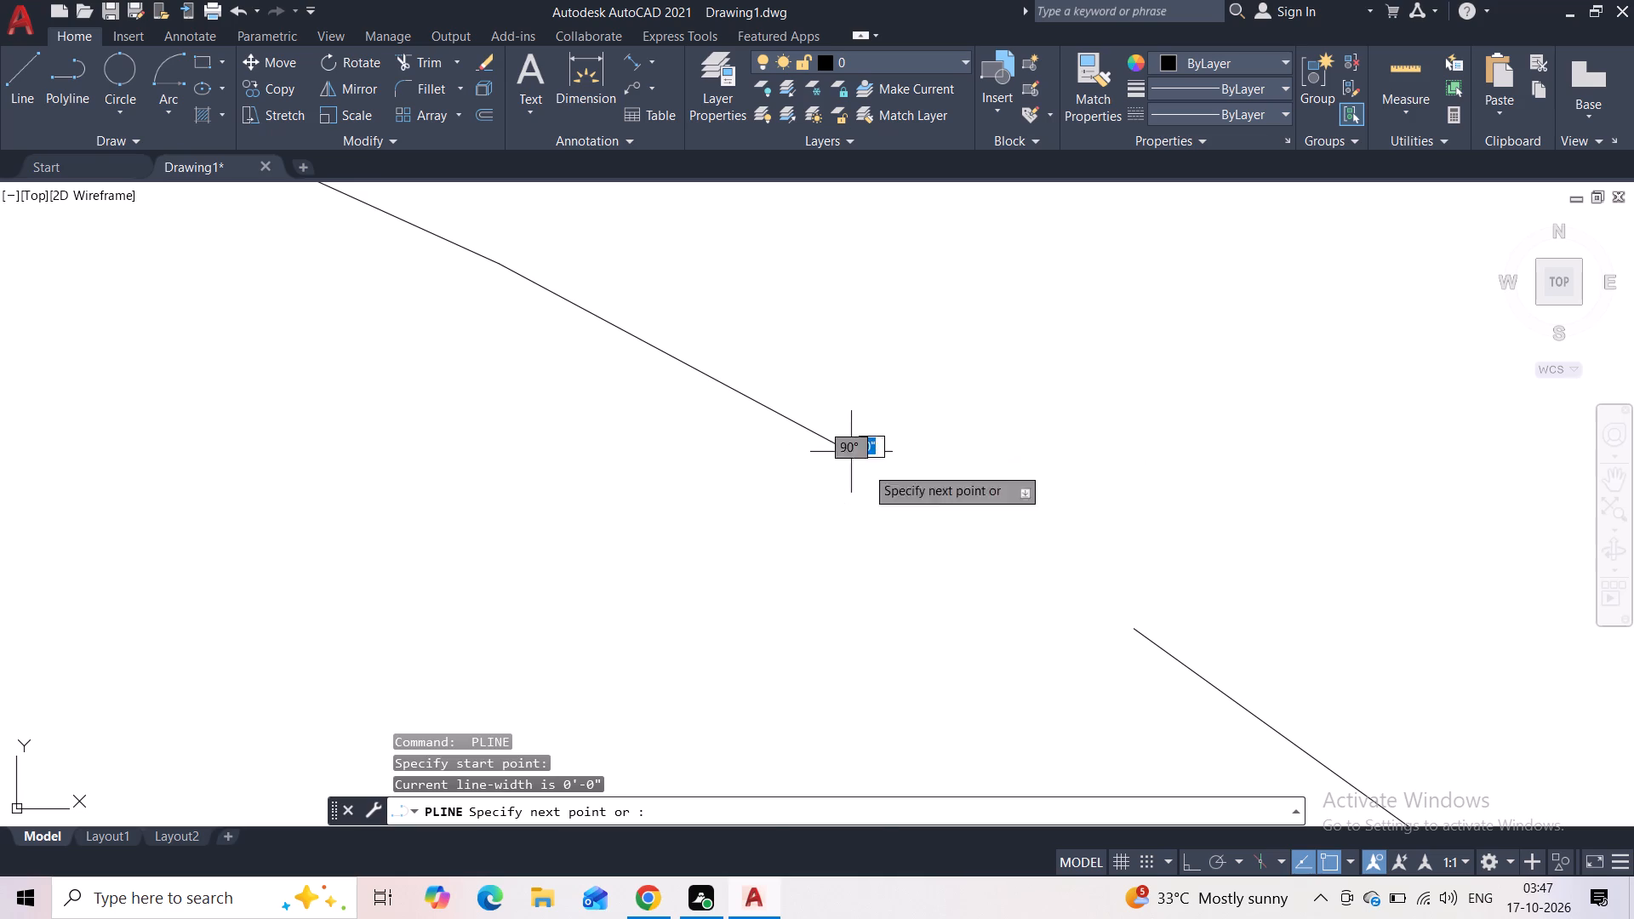
{"action": "left_click", "coordinate": [1138, 631]}
{"action": "key", "text": "space"}
Connect both ends of the short middle piece on the dome's right outer border to its neighbouring segments with polylines about 3/4" long.
{"action": "key", "text": "space"}
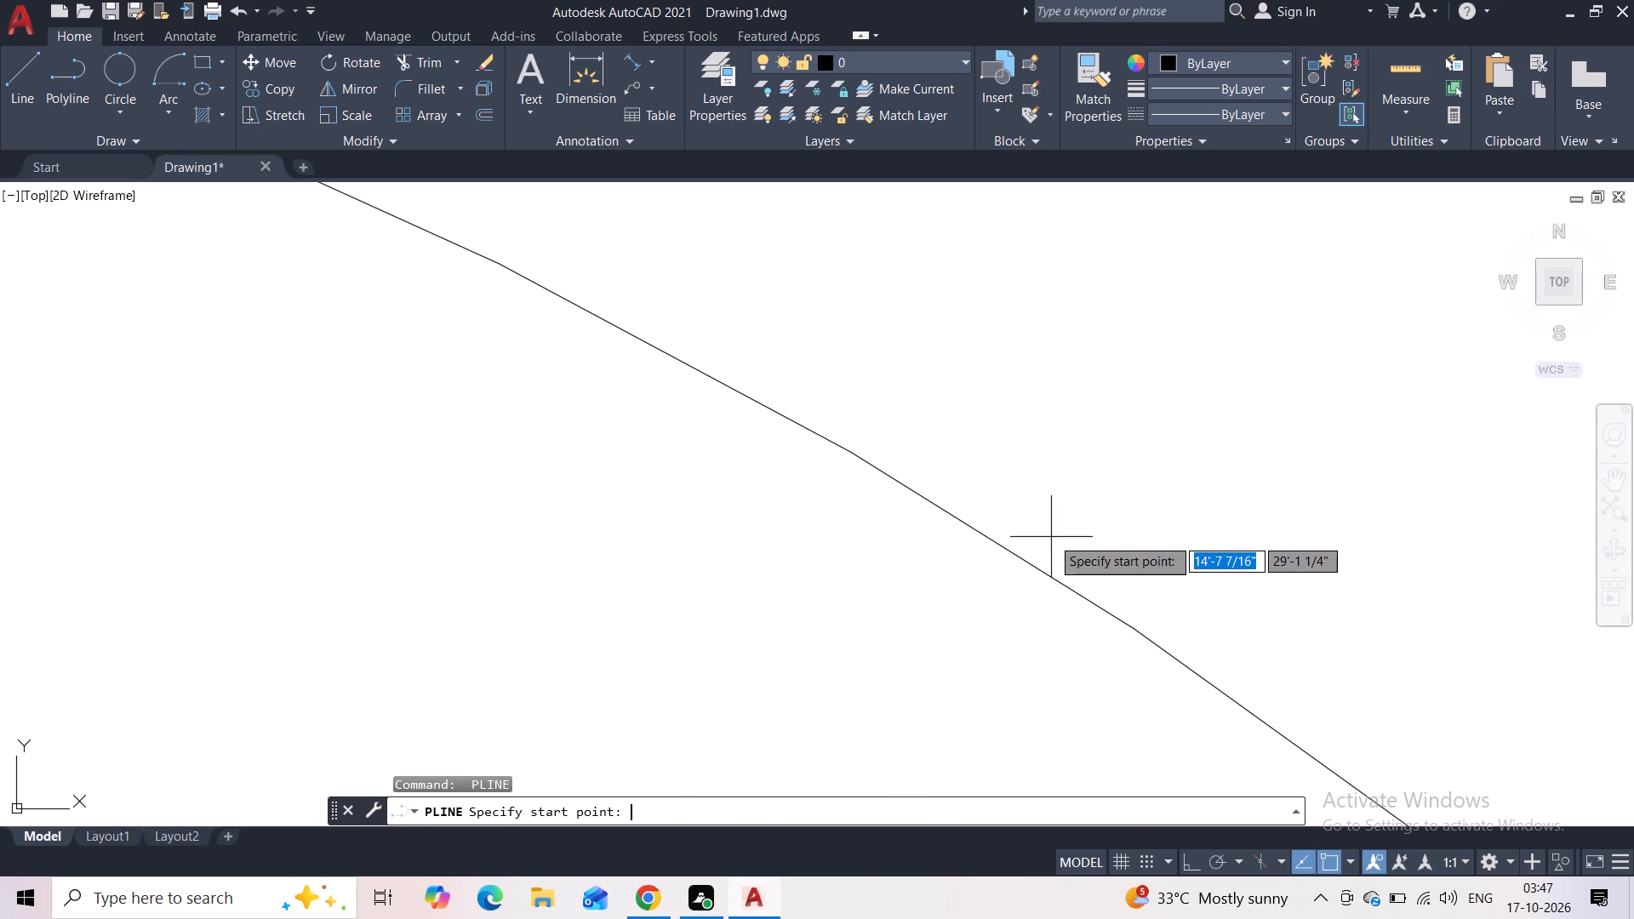
{"action": "scroll", "coordinate": [1047, 534], "scroll_direction": "down", "scroll_amount": 4}
{"action": "middle_click_drag", "start_coordinate": [1042, 626], "coordinate": [512, 418]}
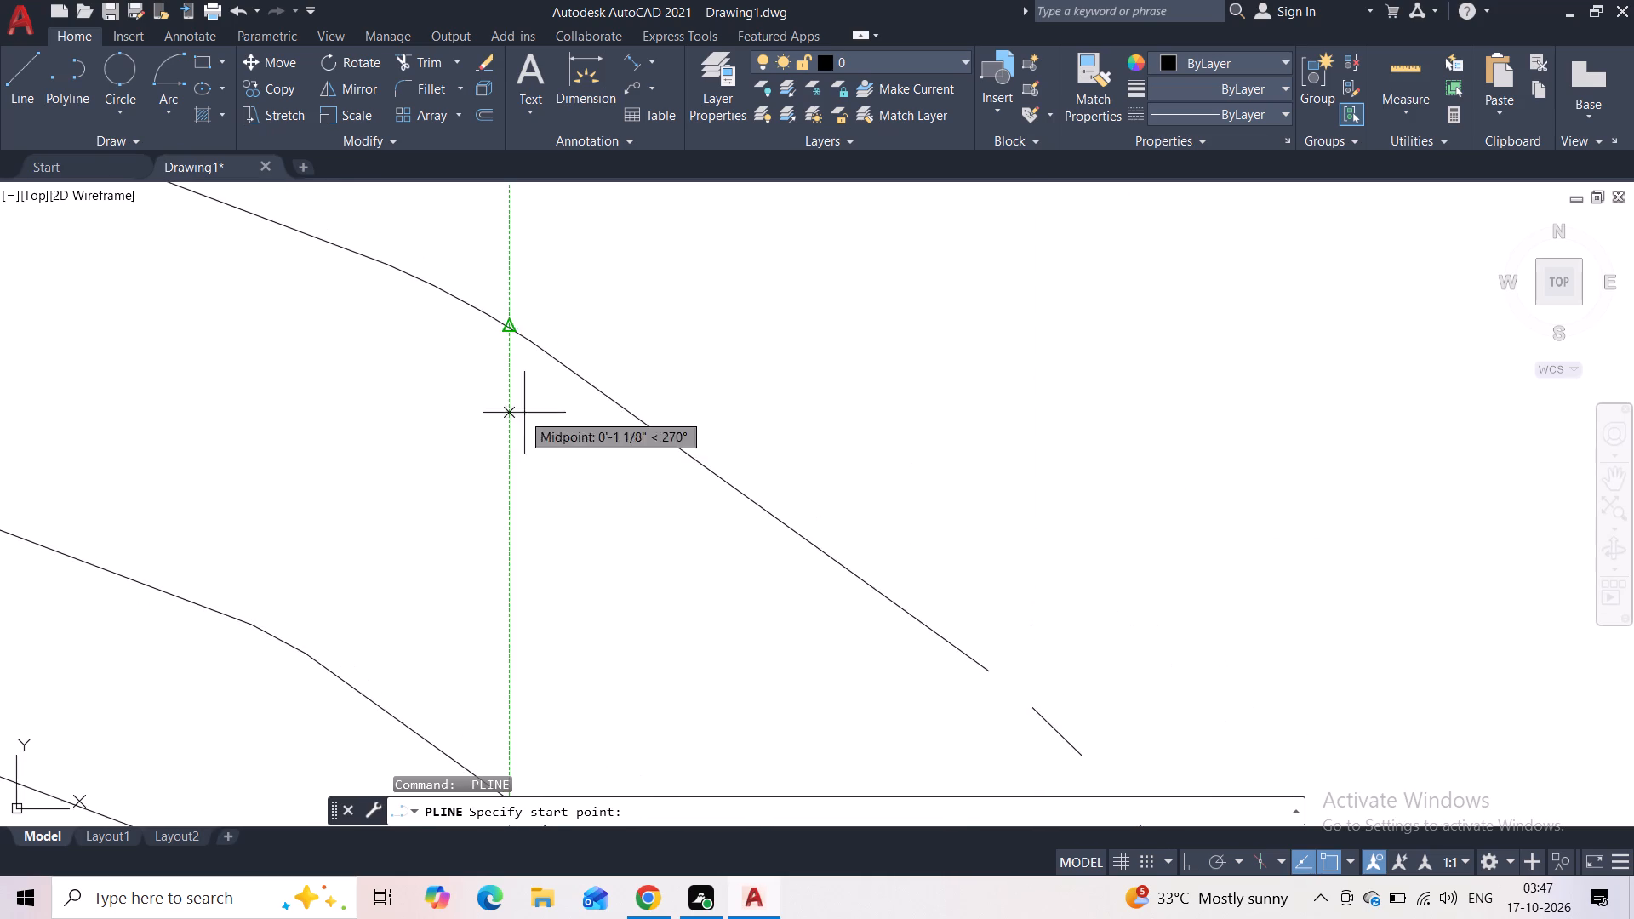
{"action": "scroll", "coordinate": [561, 439], "scroll_direction": "down", "scroll_amount": 2}
{"action": "scroll", "coordinate": [739, 528], "scroll_direction": "up", "scroll_amount": 5}
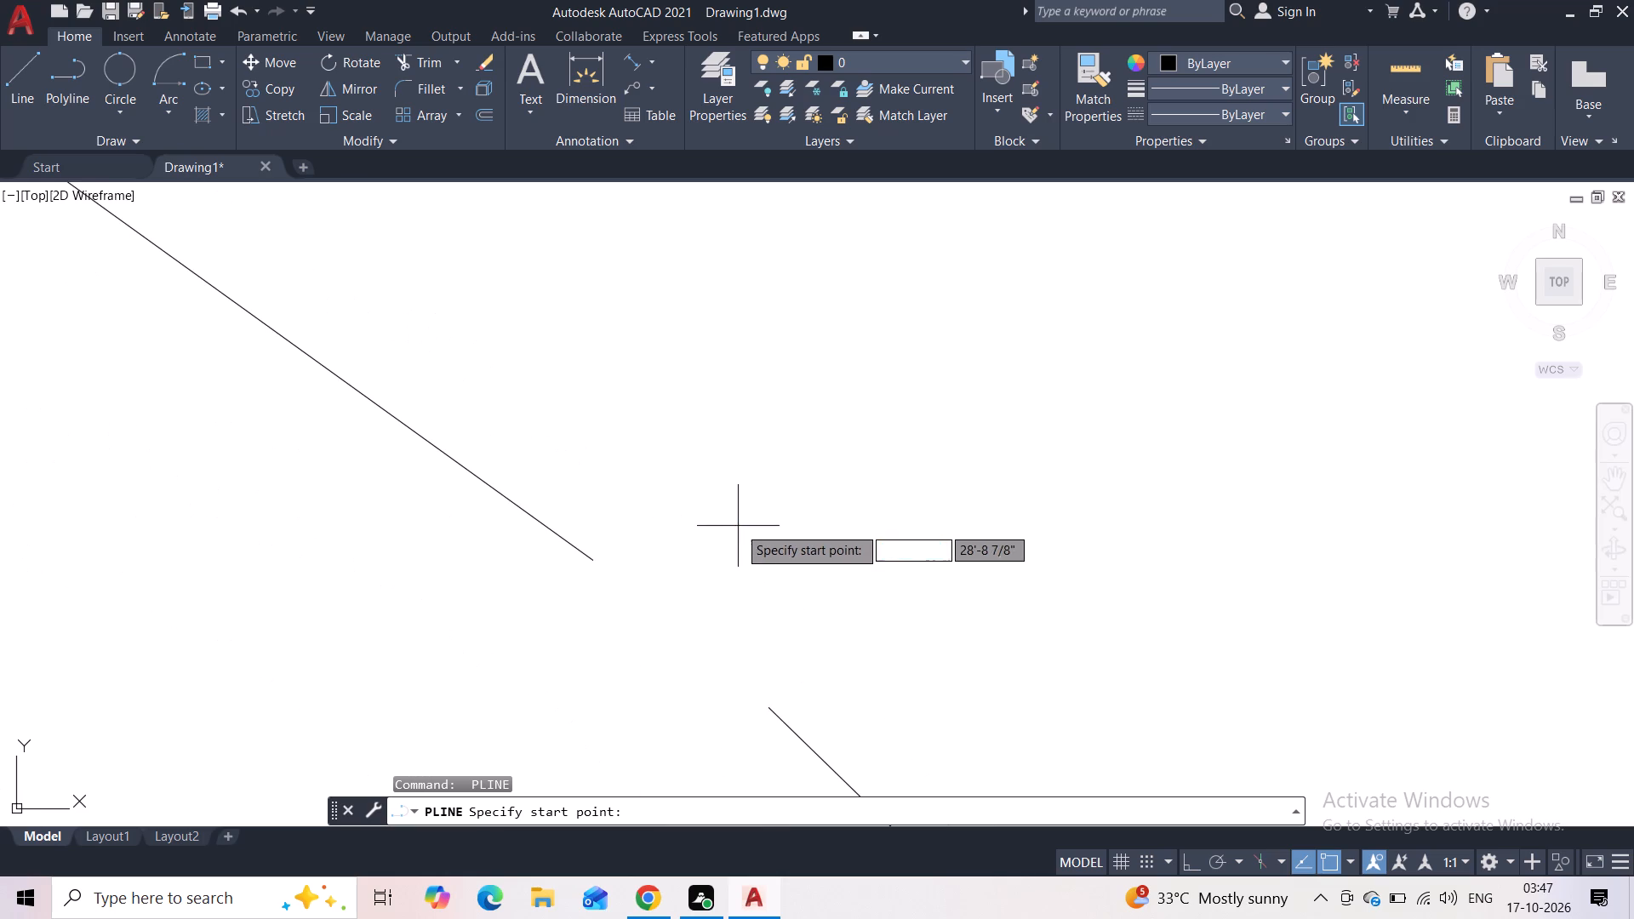
{"action": "left_click", "coordinate": [597, 565]}
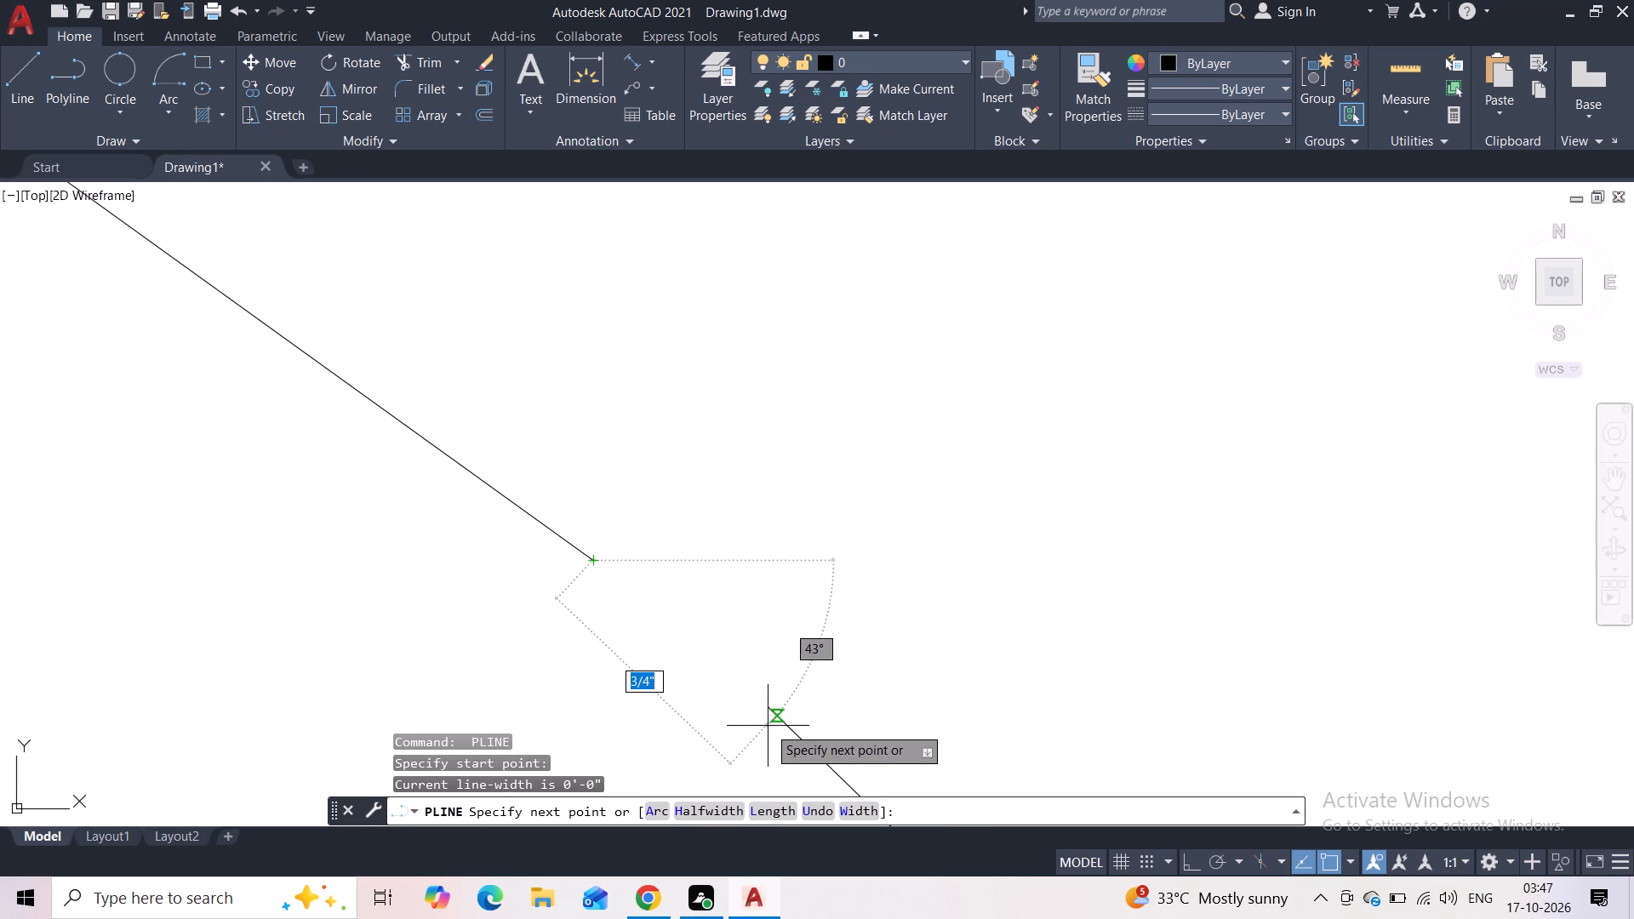
{"action": "left_click", "coordinate": [768, 713]}
{"action": "key", "text": "space"}
{"action": "key", "text": "space"}
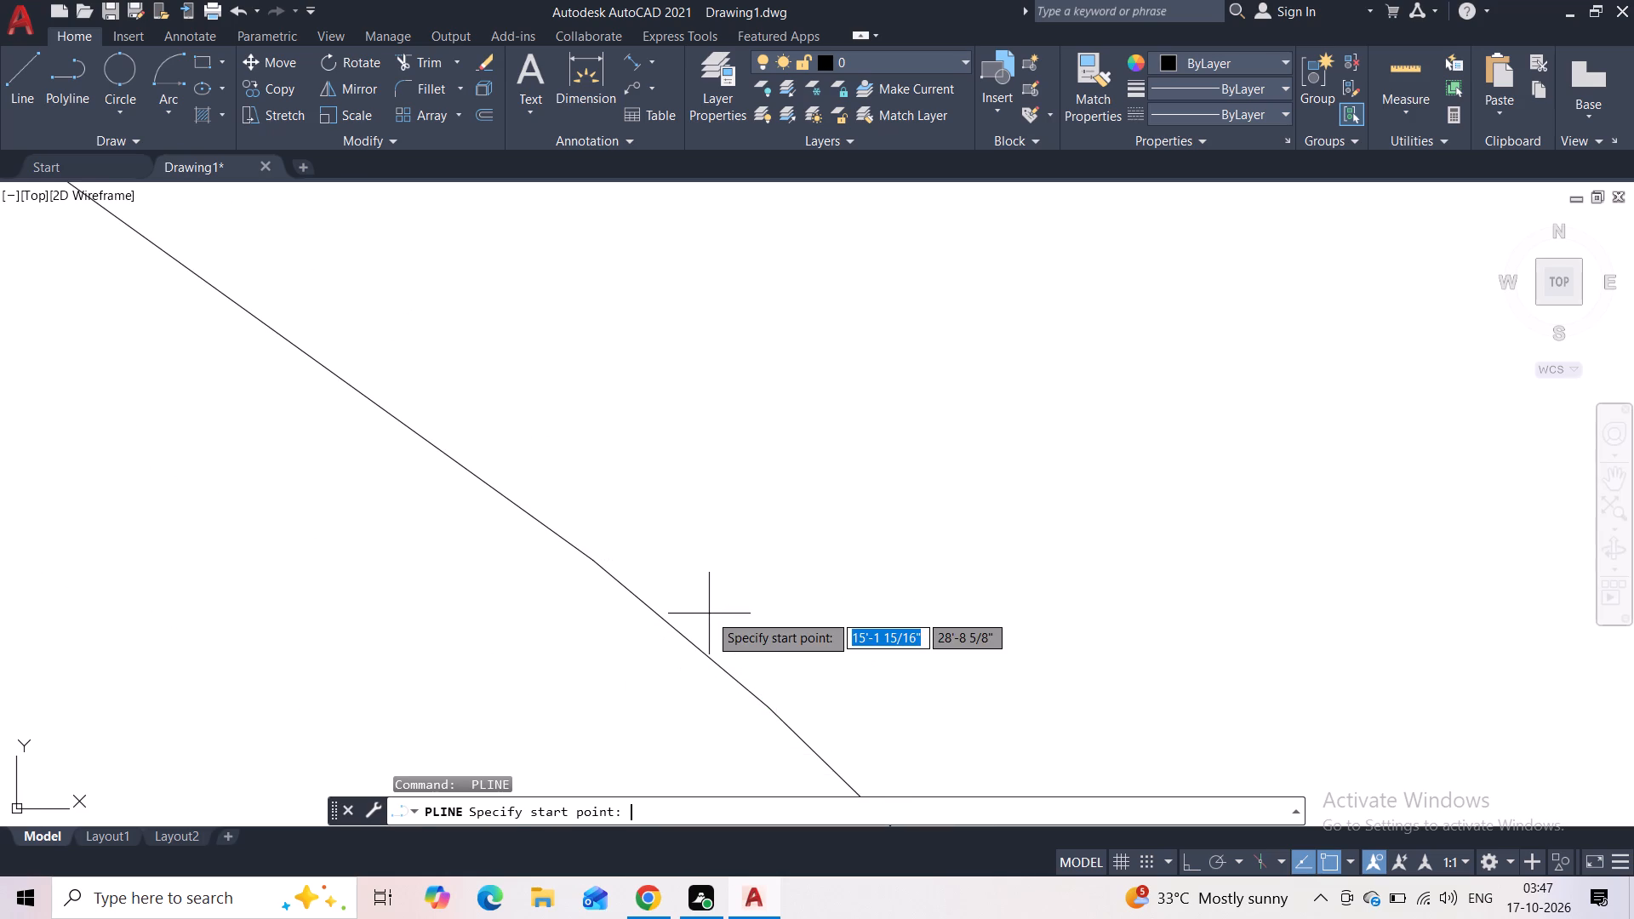
{"action": "scroll", "coordinate": [706, 612], "scroll_direction": "down", "scroll_amount": 3}
{"action": "middle_click_drag", "start_coordinate": [705, 610], "coordinate": [618, 455]}
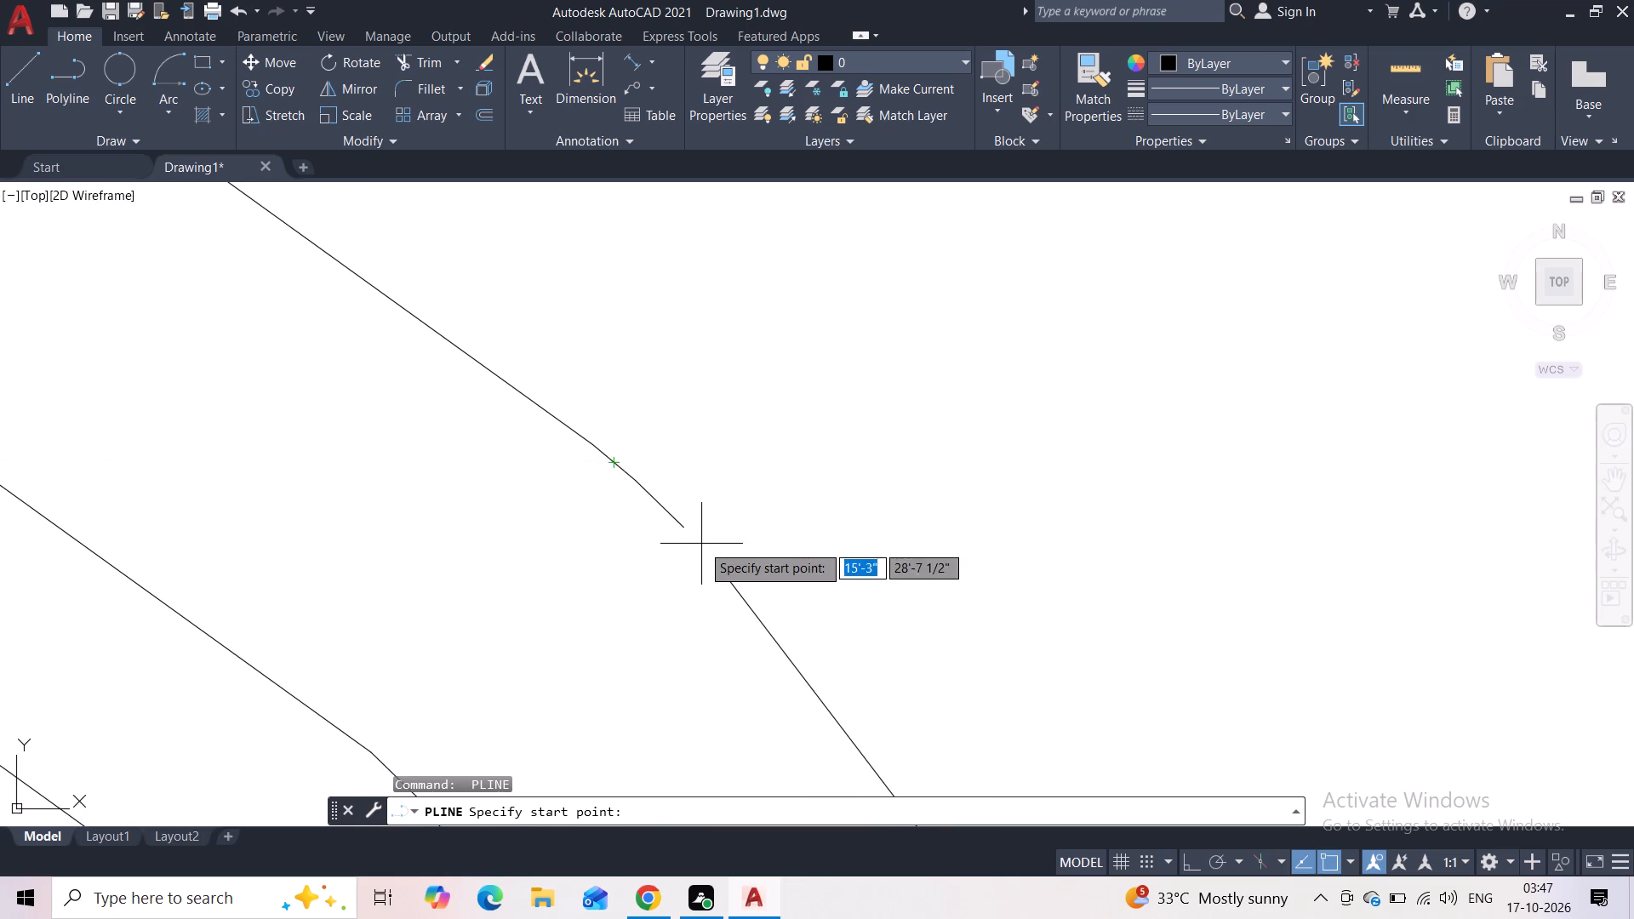
{"action": "scroll", "coordinate": [695, 534], "scroll_direction": "up", "scroll_amount": 3}
{"action": "left_click", "coordinate": [637, 511]}
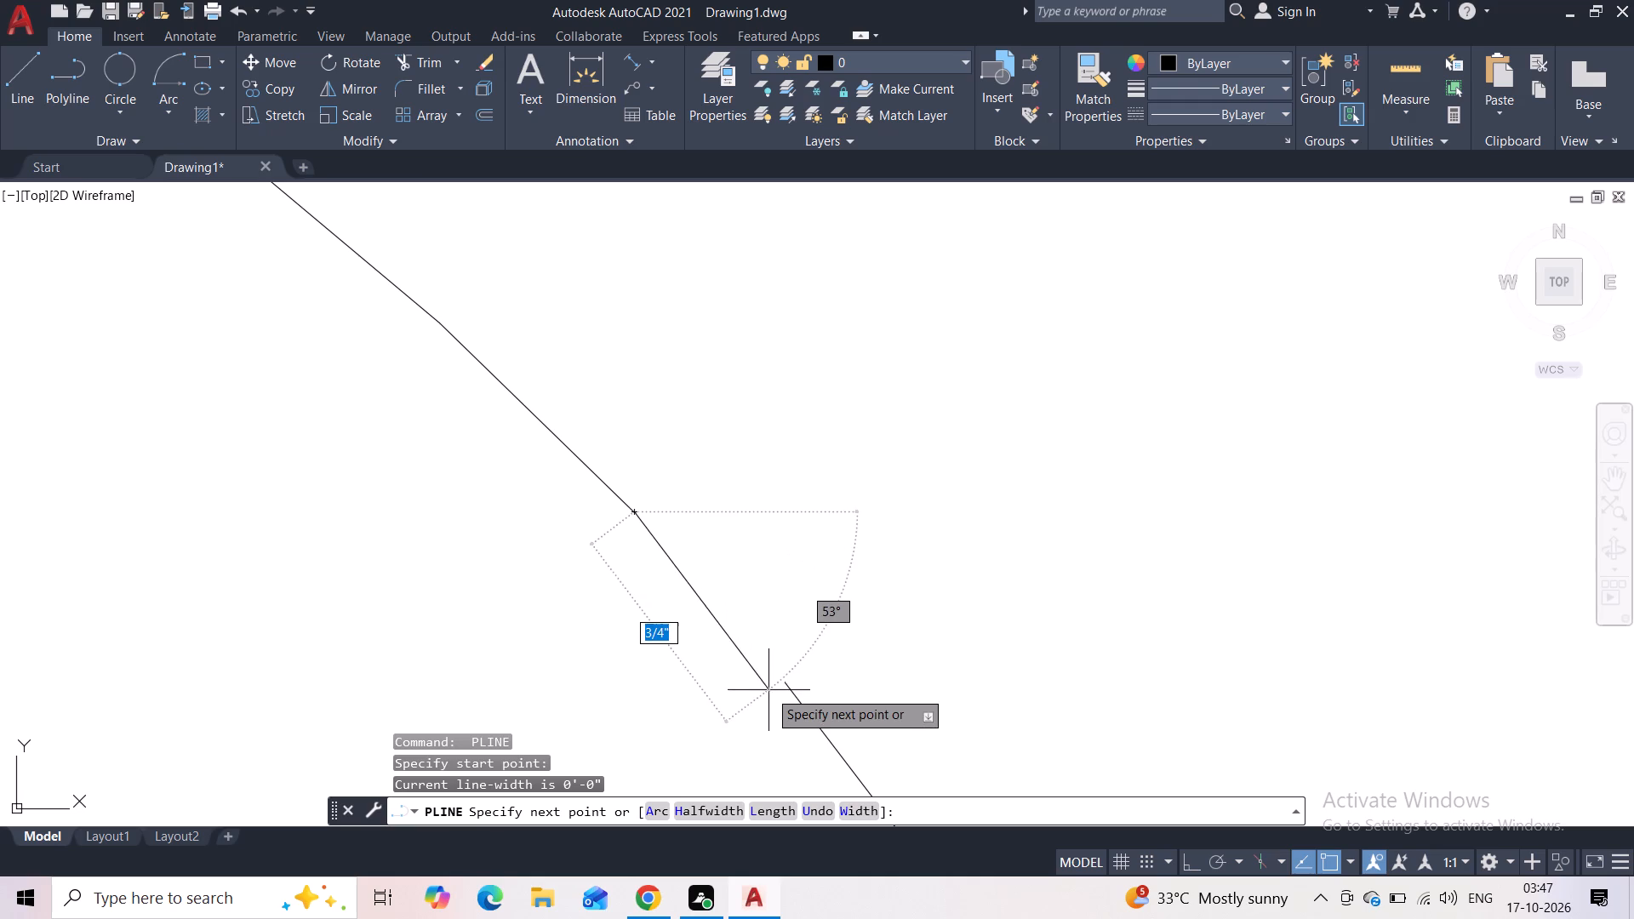
{"action": "left_click", "coordinate": [783, 684]}
{"action": "key", "text": "space"}
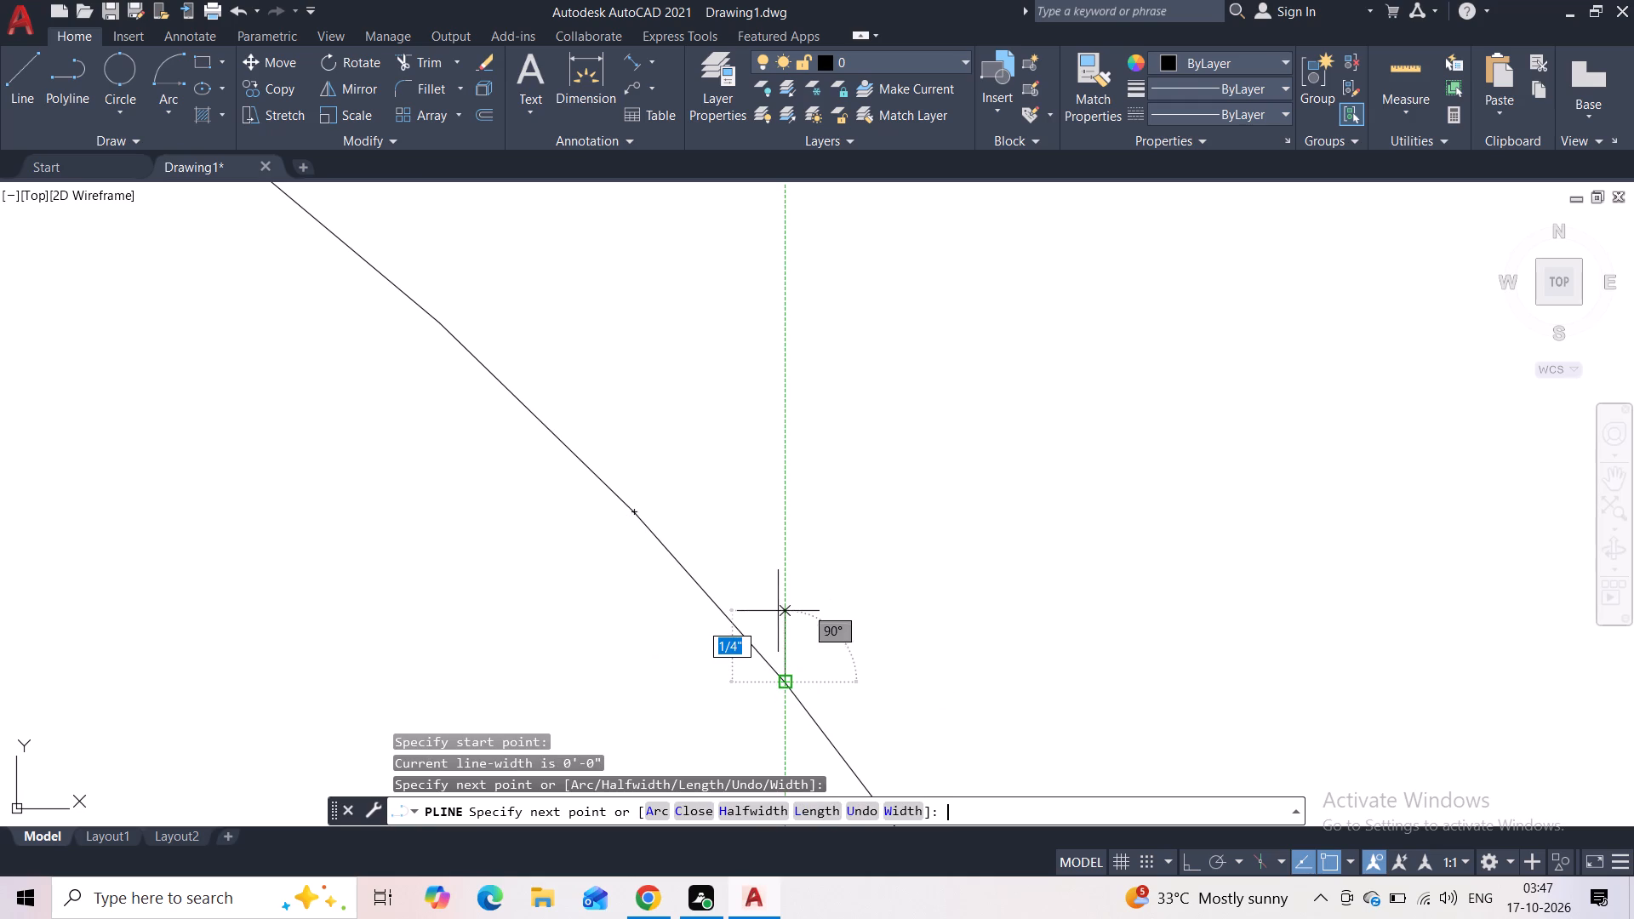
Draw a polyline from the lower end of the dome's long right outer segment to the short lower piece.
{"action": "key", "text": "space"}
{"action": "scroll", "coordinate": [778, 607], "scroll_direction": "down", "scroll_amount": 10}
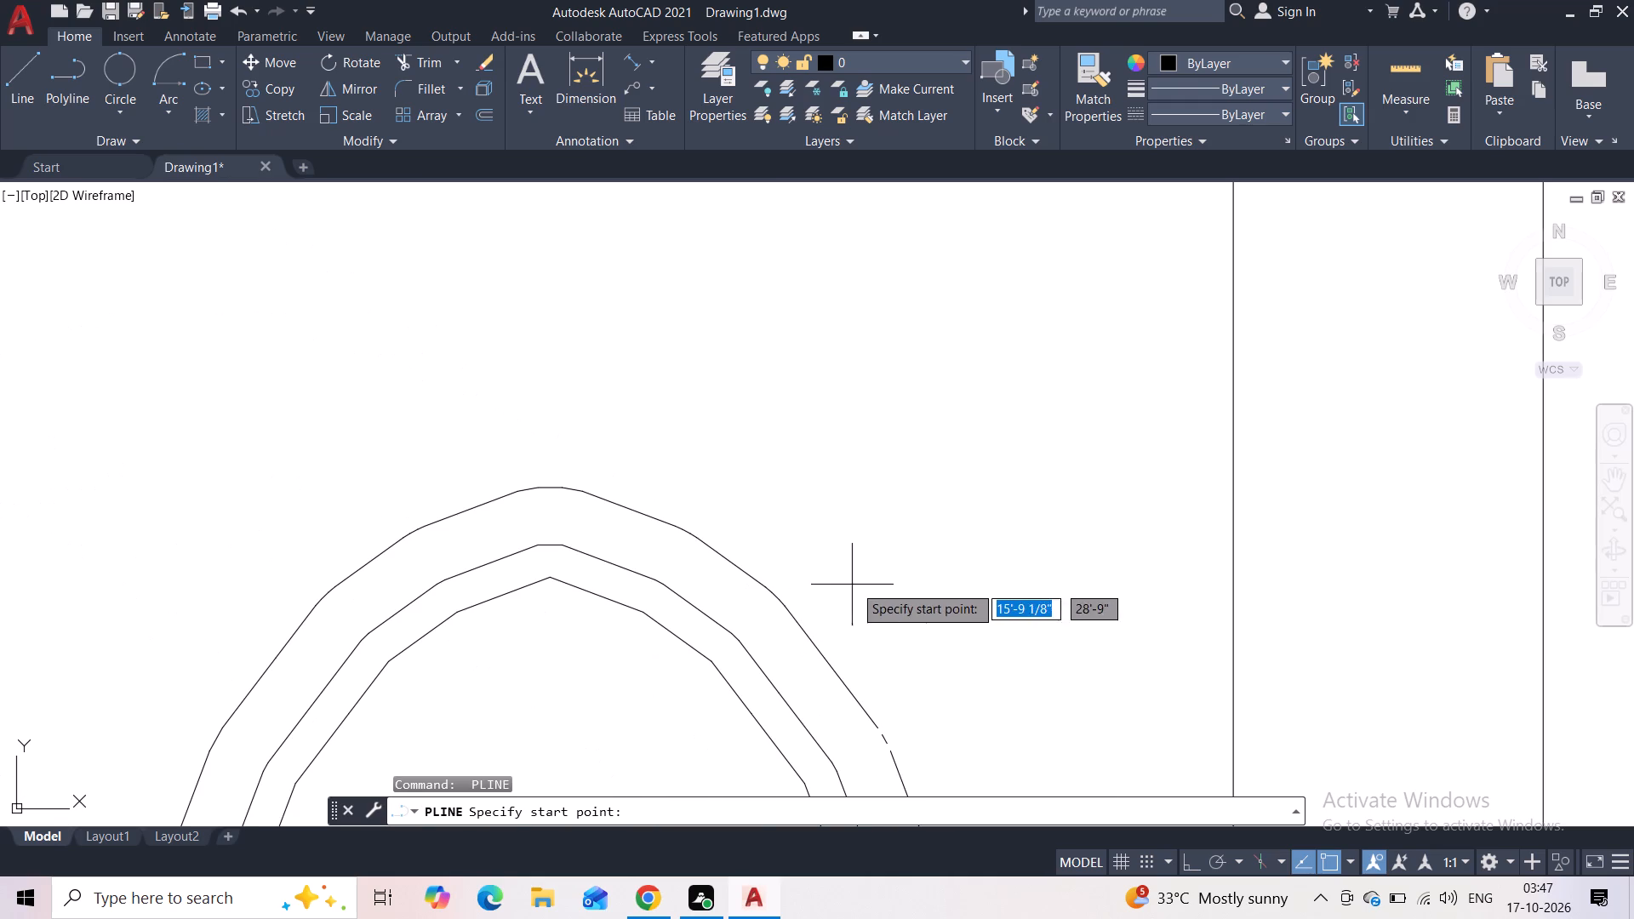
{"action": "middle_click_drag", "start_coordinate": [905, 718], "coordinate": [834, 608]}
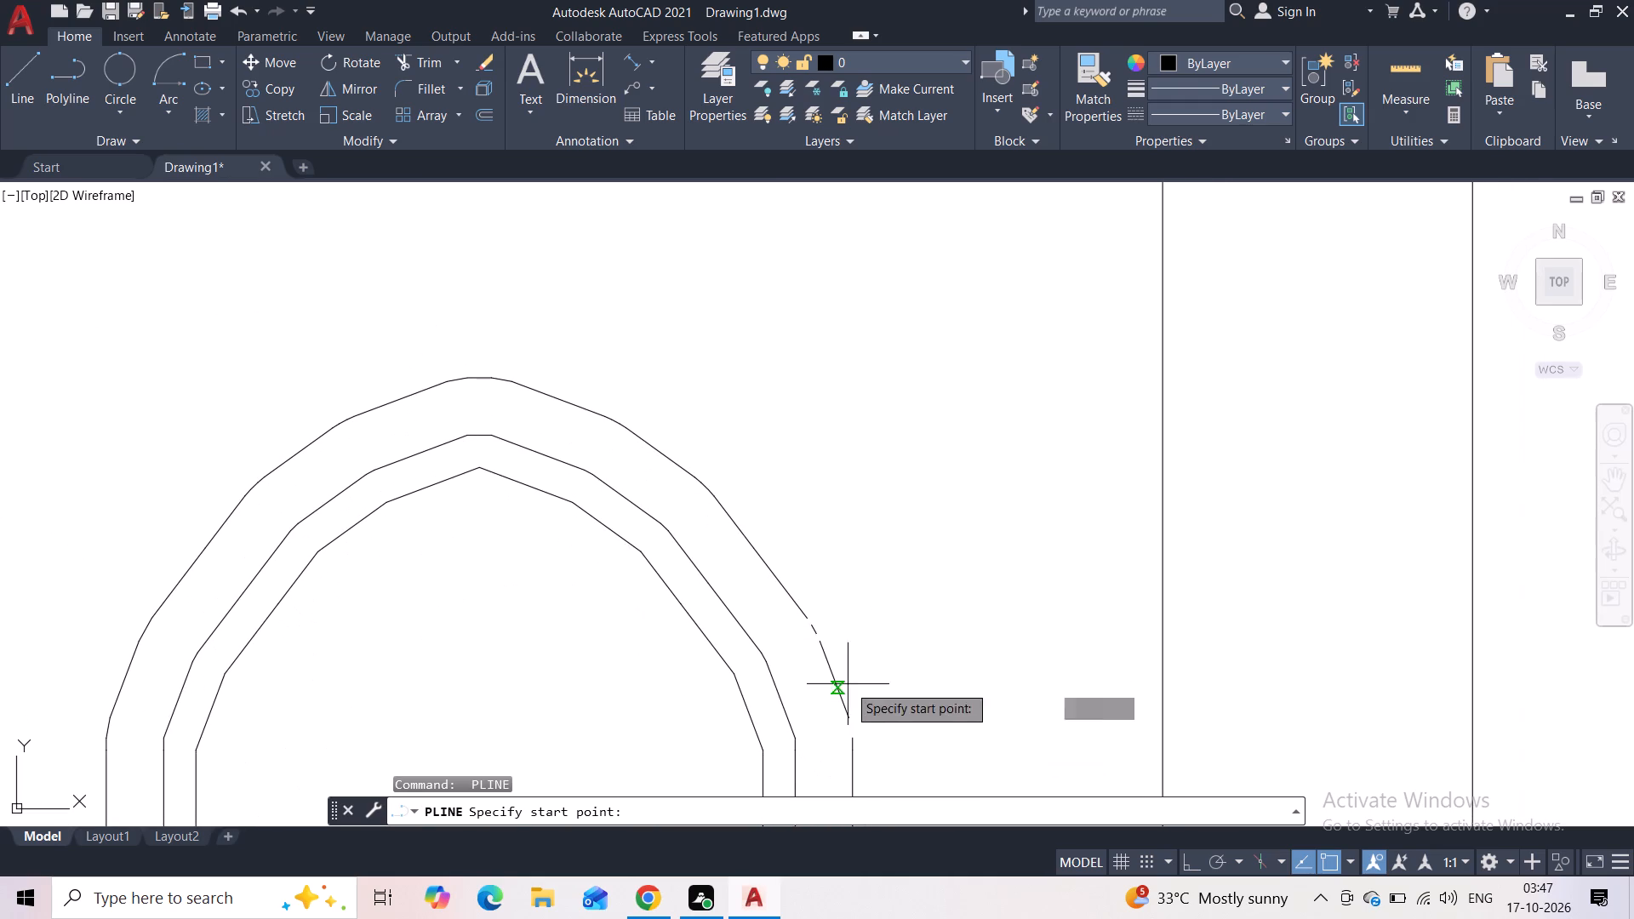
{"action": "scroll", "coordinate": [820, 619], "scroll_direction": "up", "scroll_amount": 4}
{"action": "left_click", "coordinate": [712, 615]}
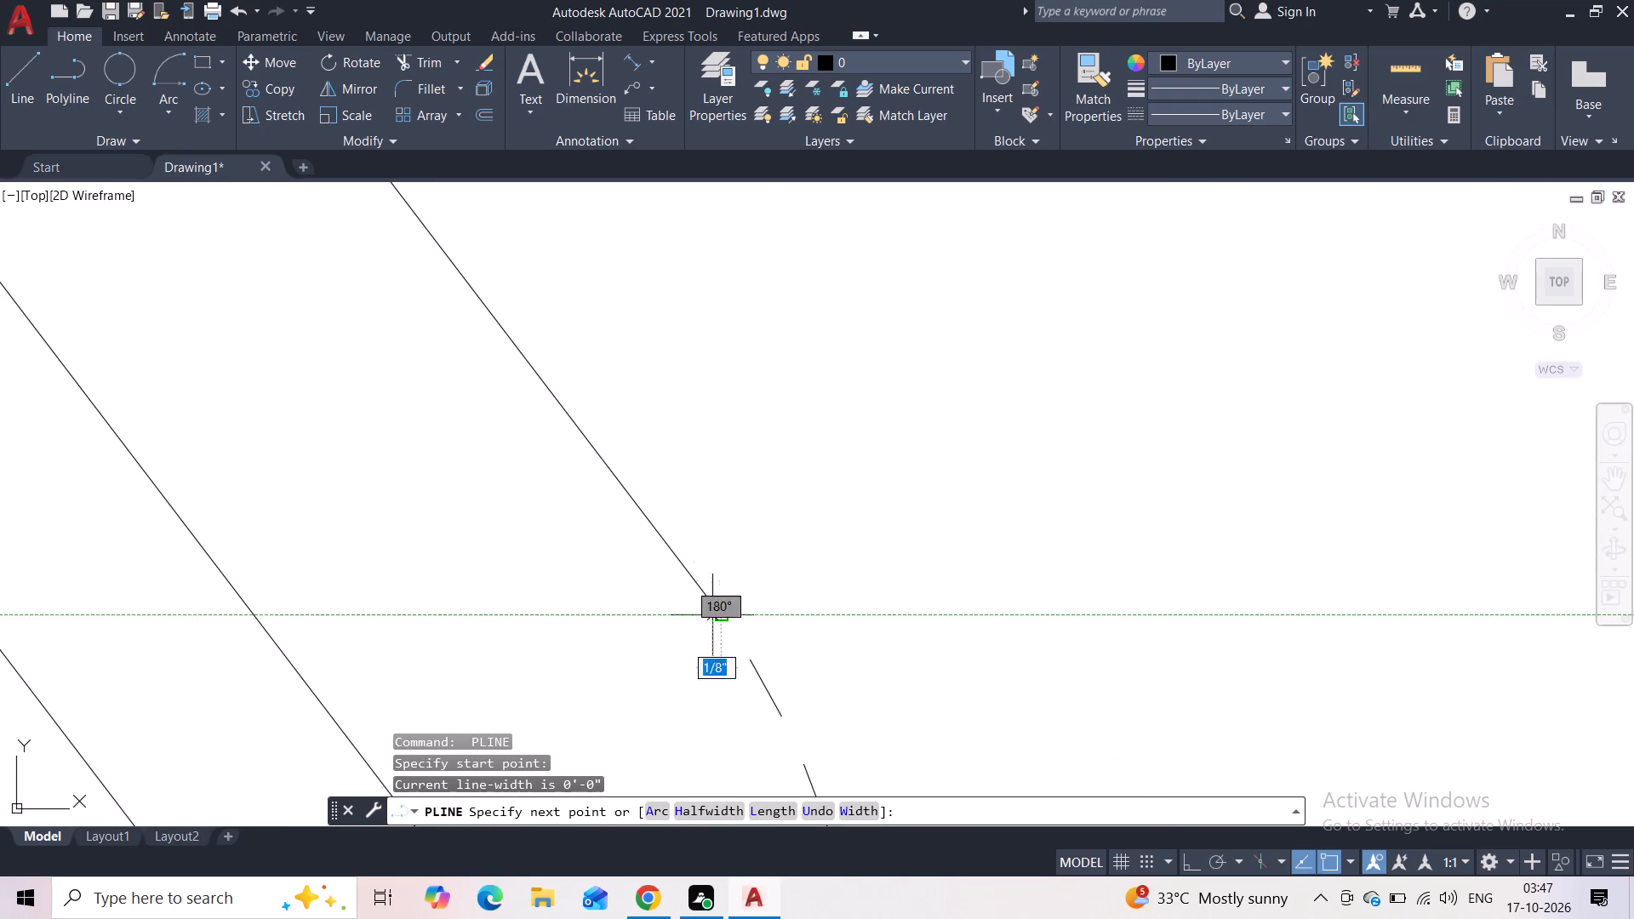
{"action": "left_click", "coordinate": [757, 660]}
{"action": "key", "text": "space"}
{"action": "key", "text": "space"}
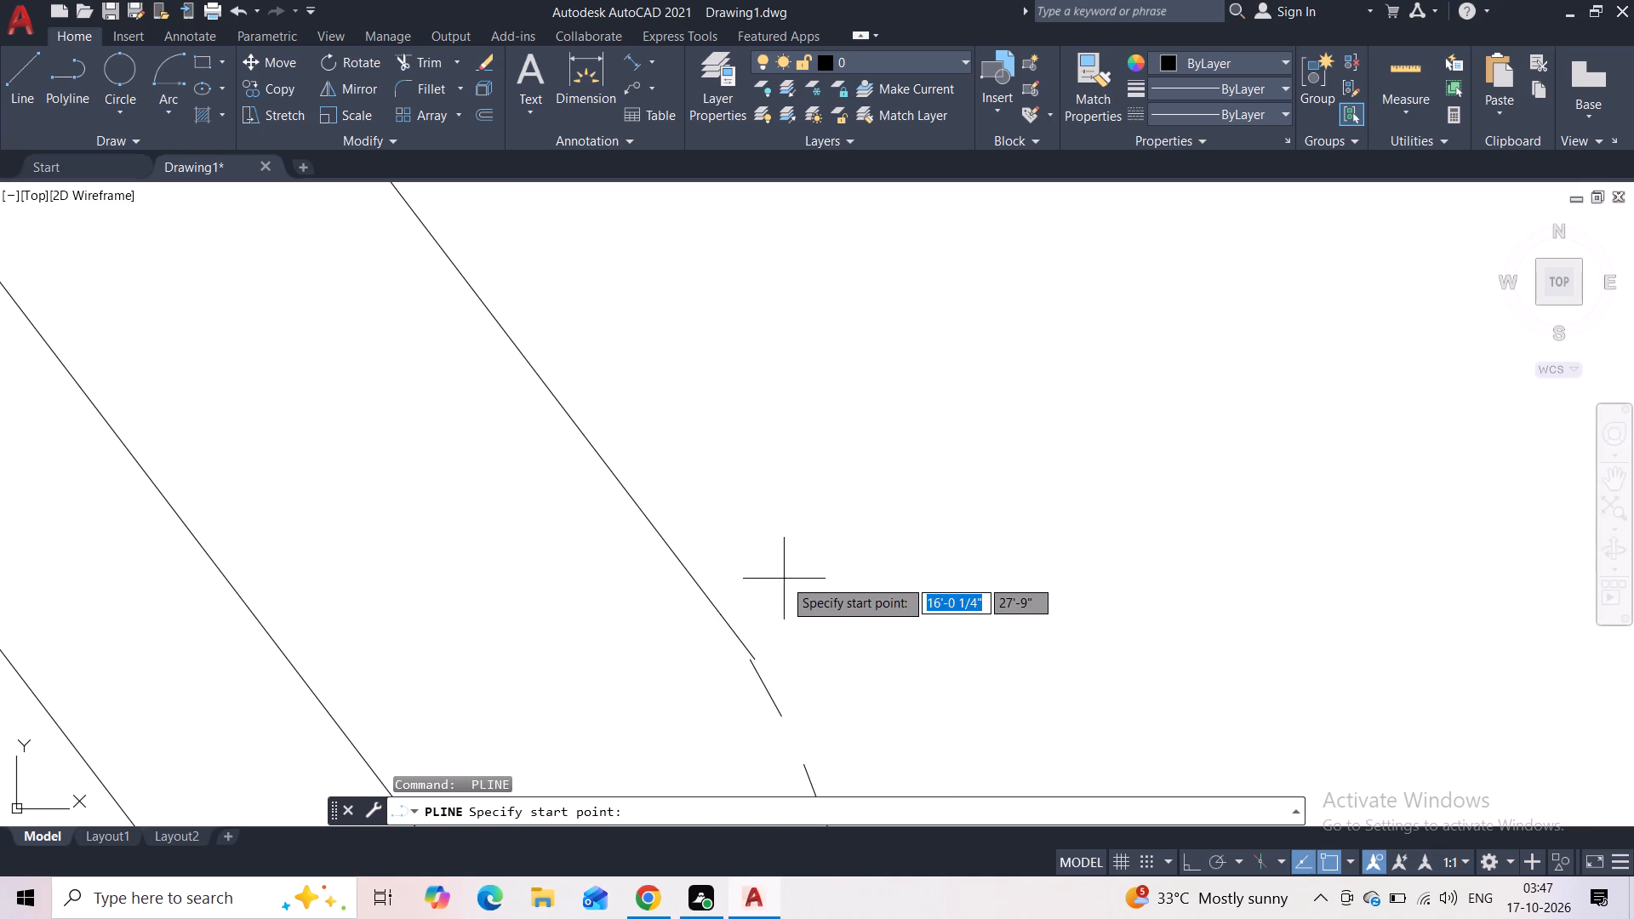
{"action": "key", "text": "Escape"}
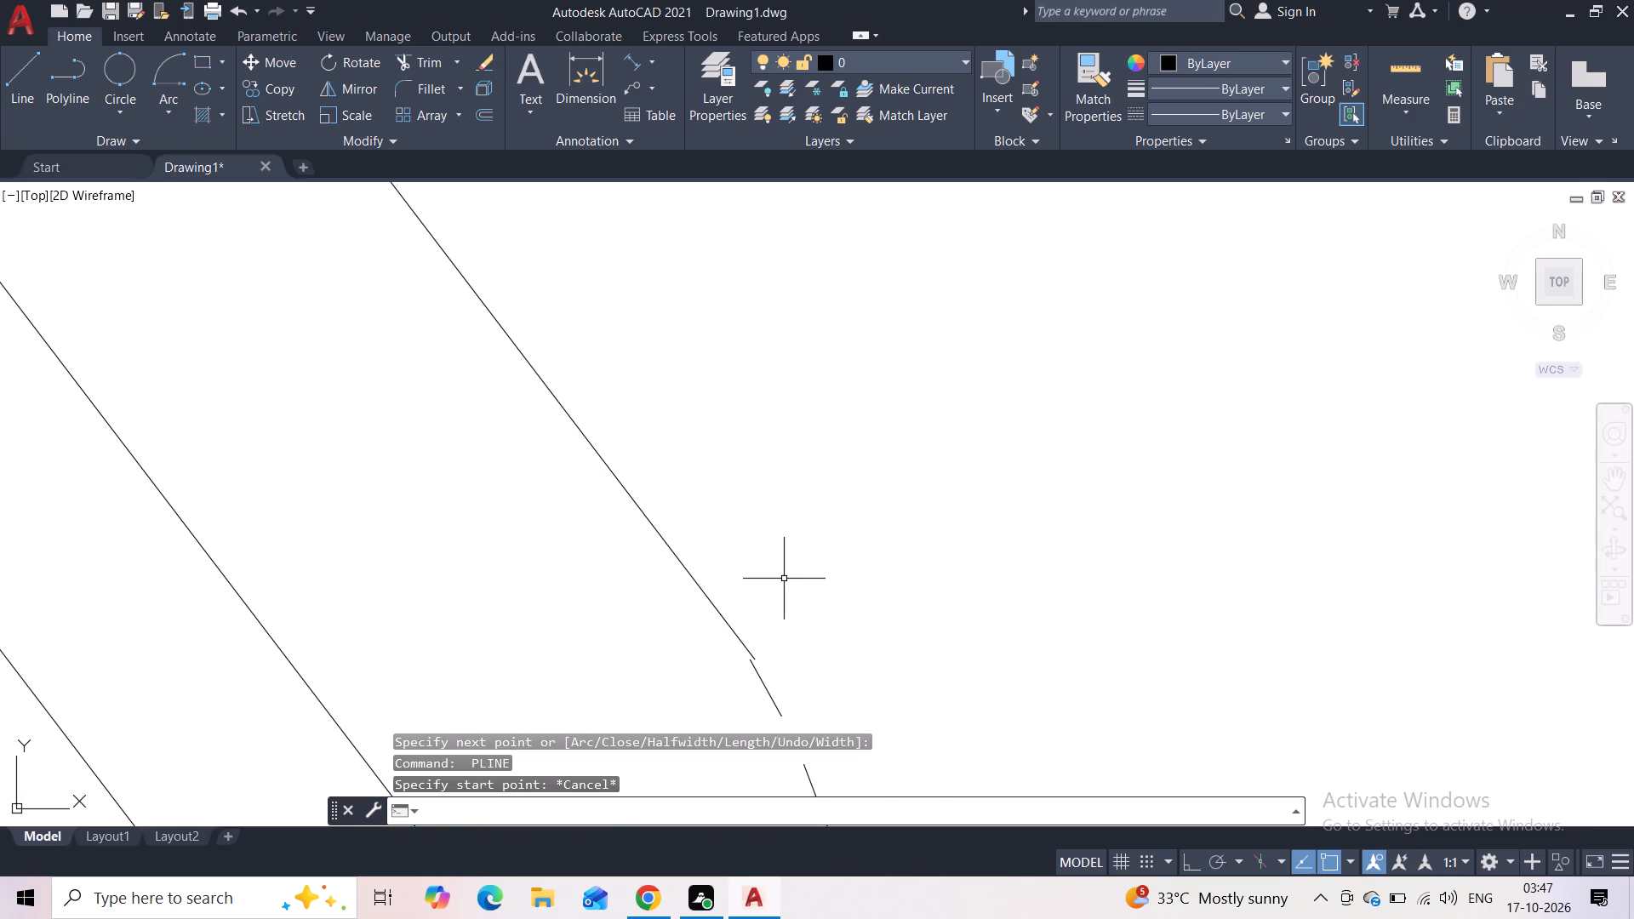
Draw a polyline from the lower end of the short lower piece to the top of the dome's lowest sloped right outer segment.
{"action": "middle_click_drag", "start_coordinate": [747, 675], "coordinate": [672, 564]}
{"action": "key", "text": "space"}
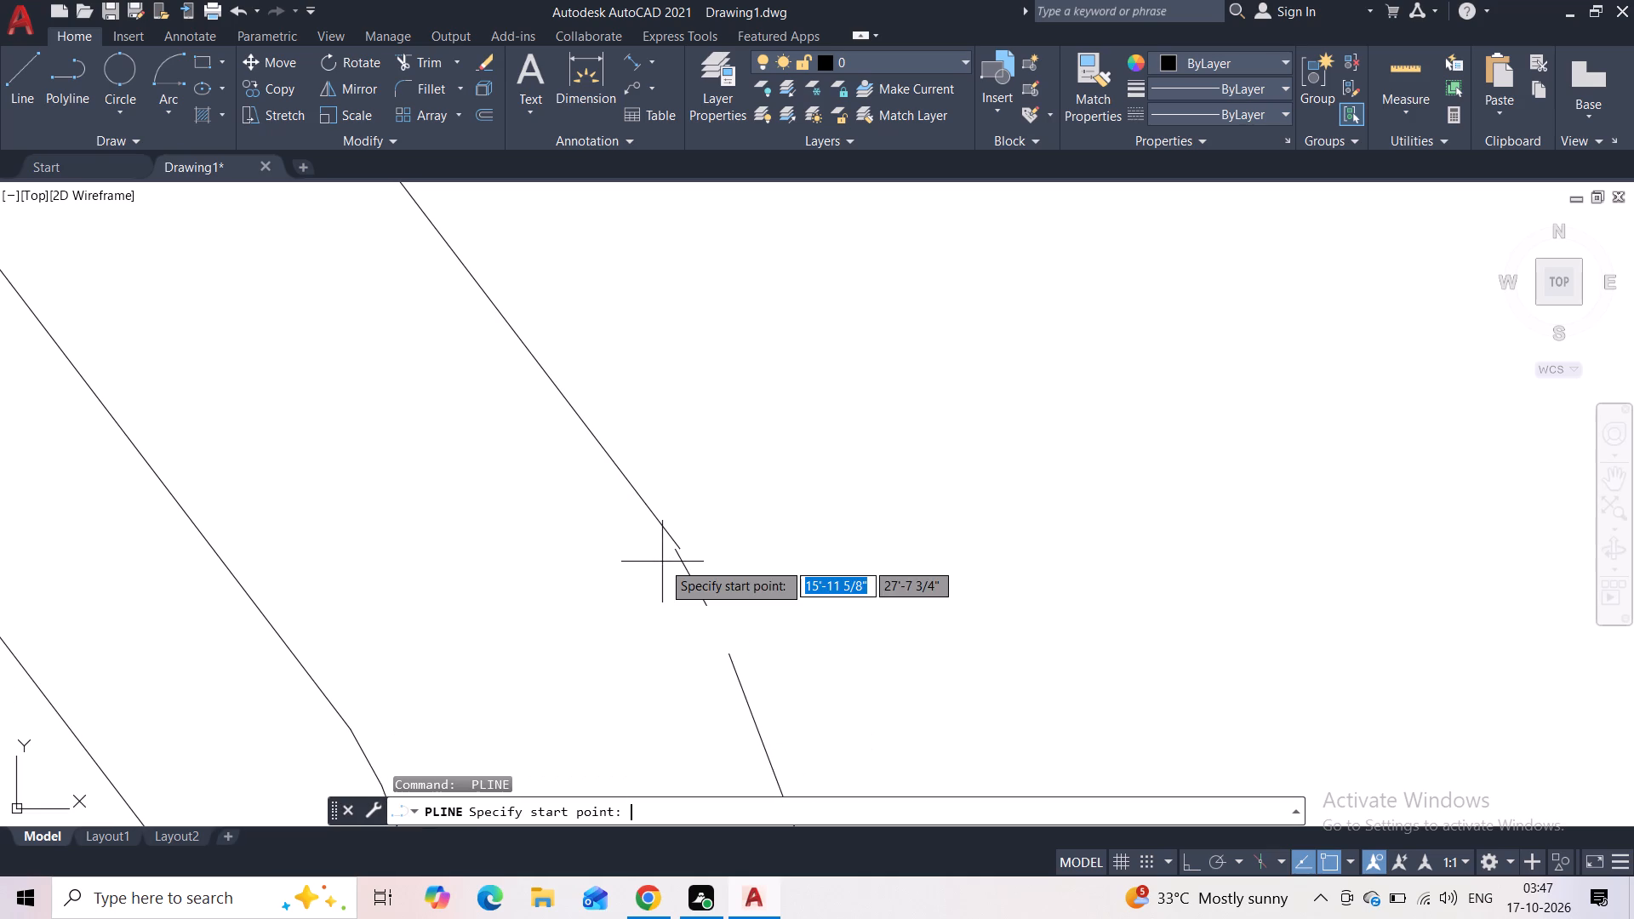
{"action": "left_click", "coordinate": [710, 605]}
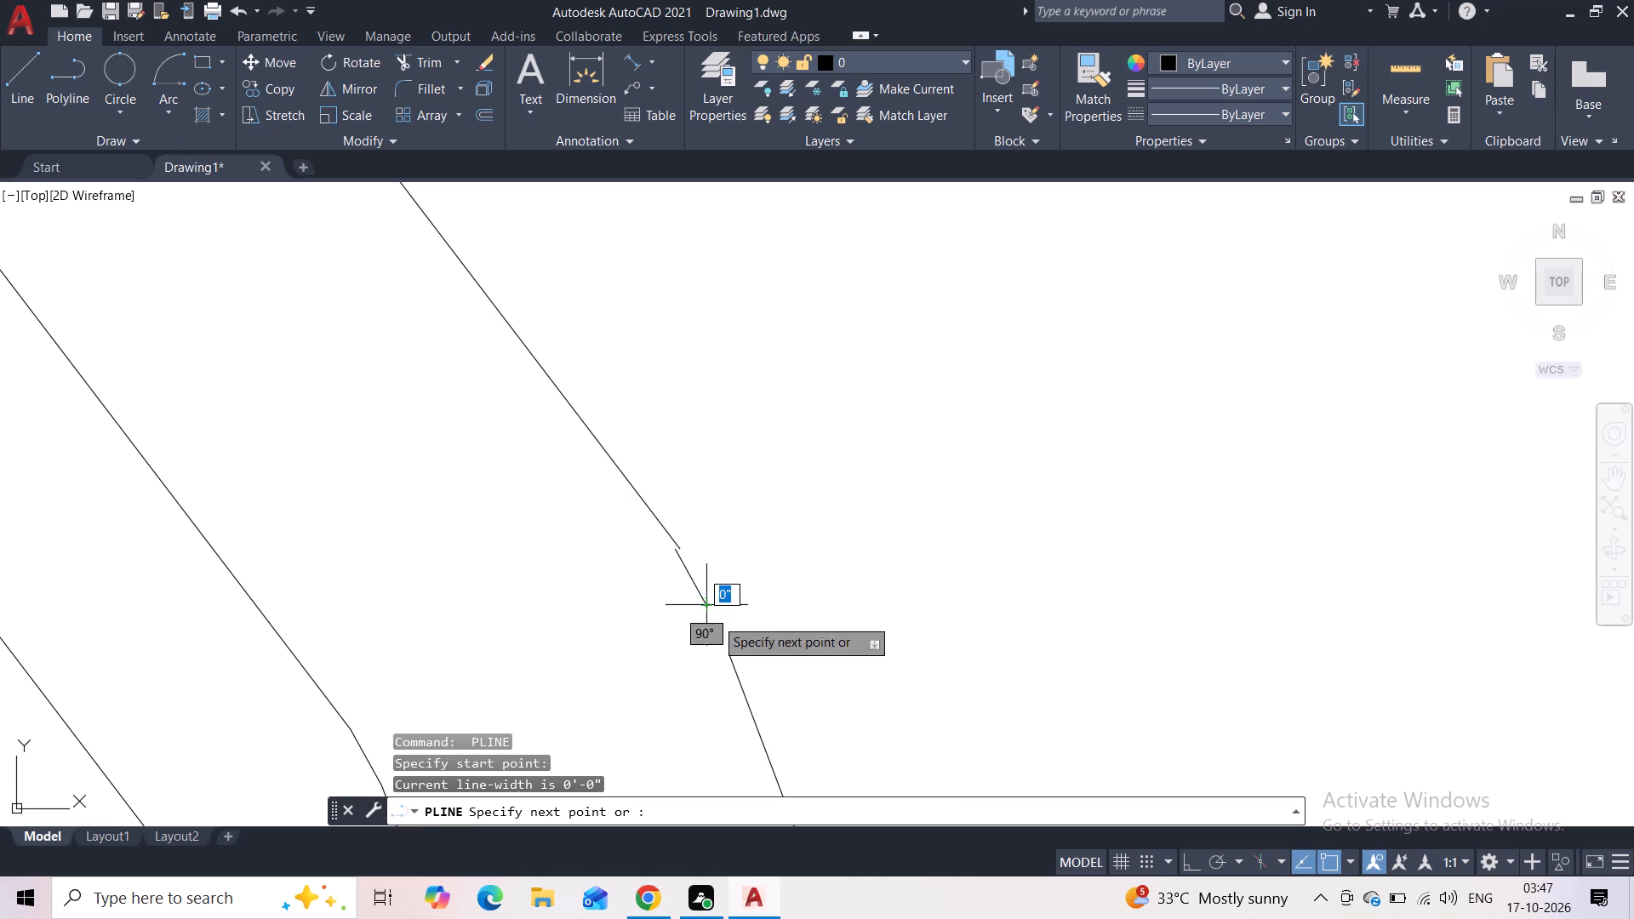
{"action": "left_click", "coordinate": [728, 648]}
{"action": "key", "text": "Escape"}
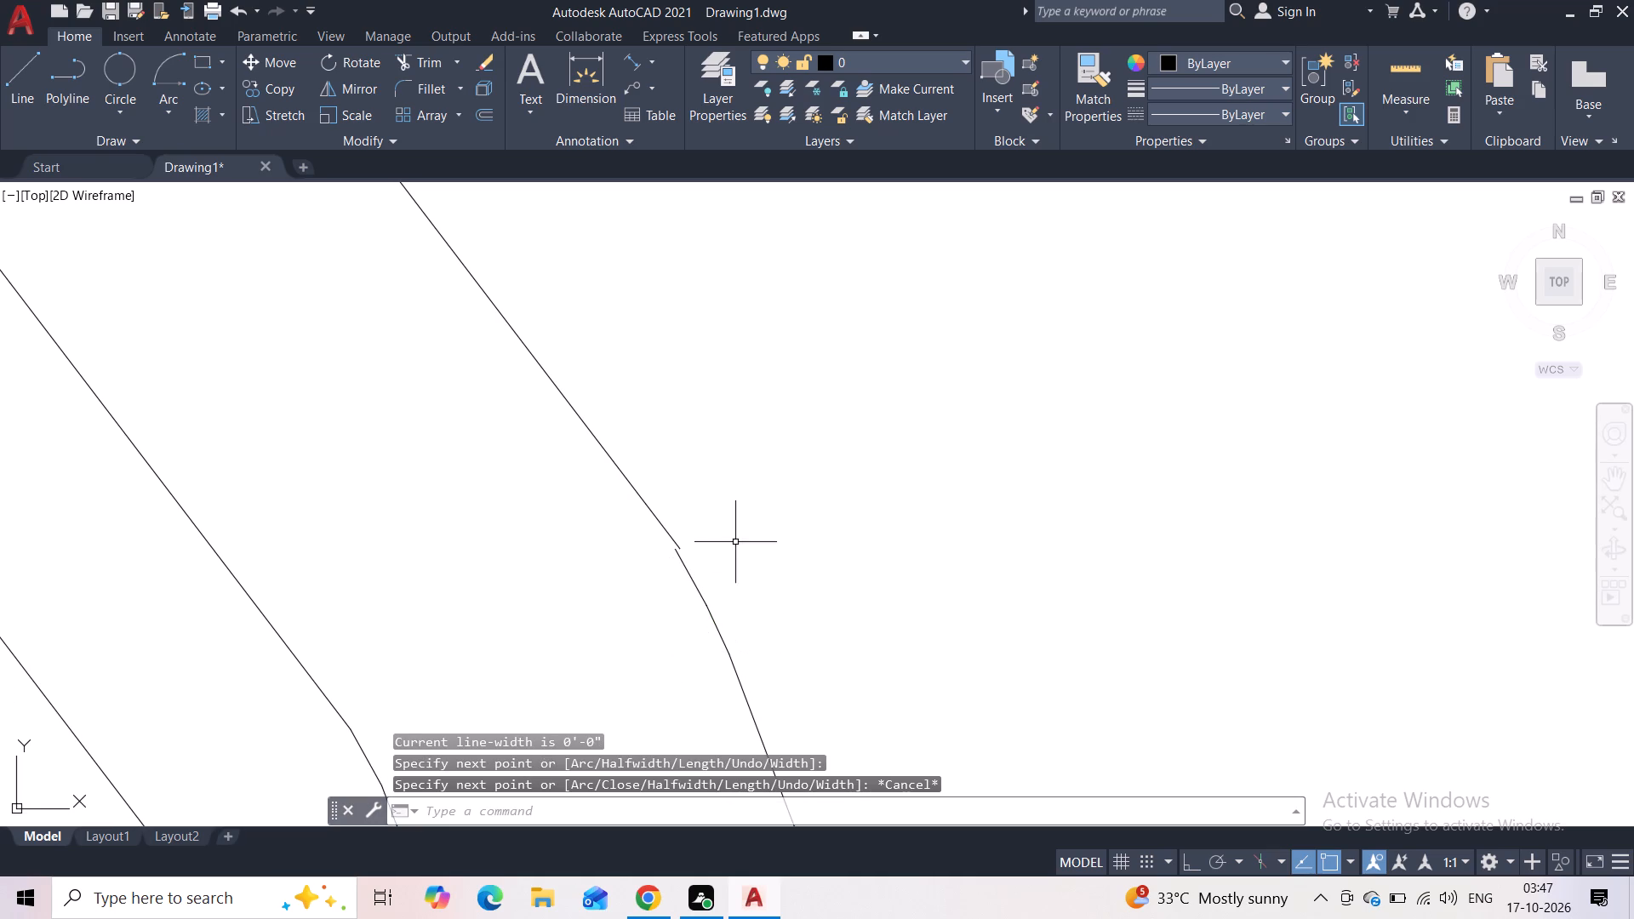
Draw a polyline from the bottom of the lowest sloped right outer segment to the top of the outer border's vertical right side.
{"action": "scroll", "coordinate": [735, 542], "scroll_direction": "down", "scroll_amount": 1}
{"action": "middle_click_drag", "start_coordinate": [822, 622], "coordinate": [784, 501]}
{"action": "scroll", "coordinate": [783, 498], "scroll_direction": "down", "scroll_amount": 4}
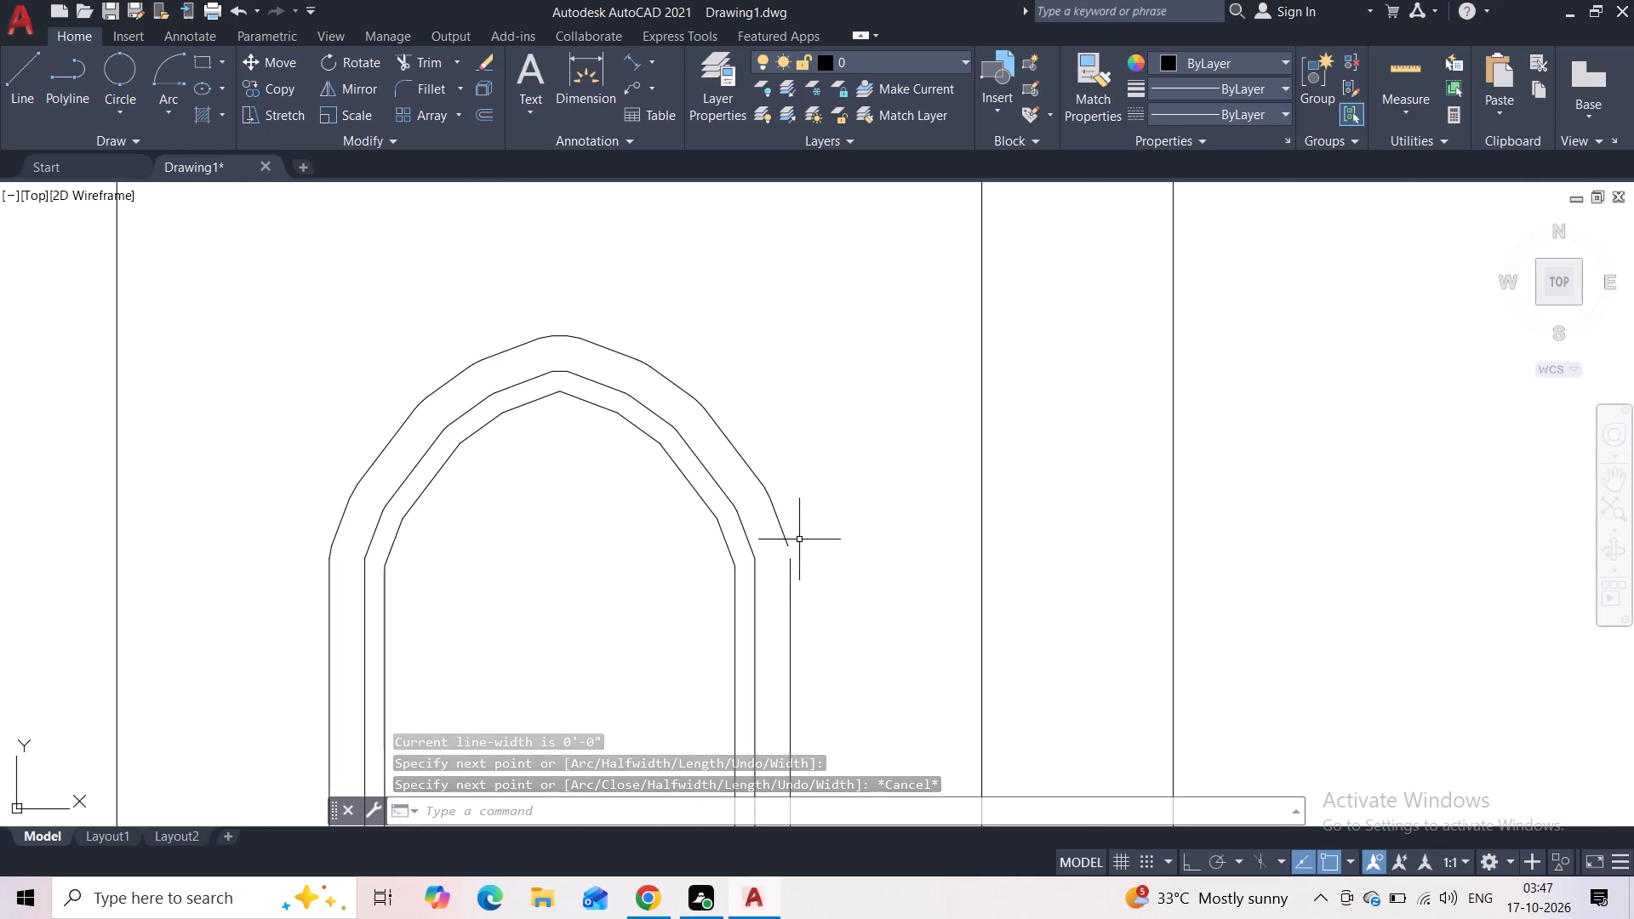
{"action": "scroll", "coordinate": [799, 540], "scroll_direction": "up", "scroll_amount": 3}
{"action": "key", "text": "space"}
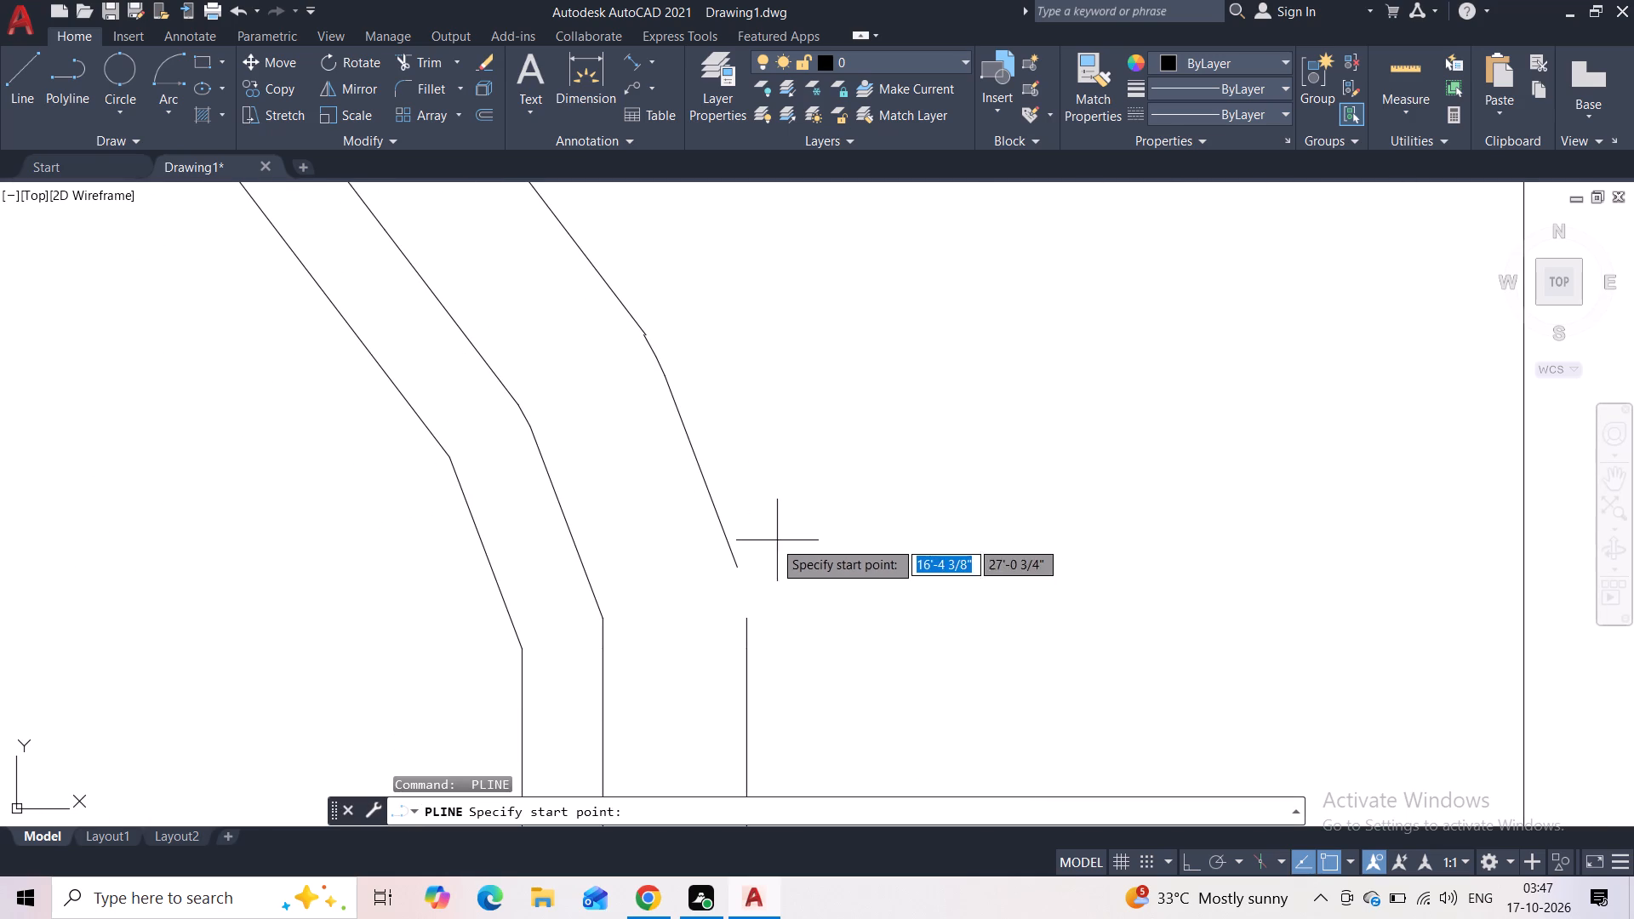
{"action": "left_click", "coordinate": [741, 568]}
{"action": "left_click", "coordinate": [746, 620]}
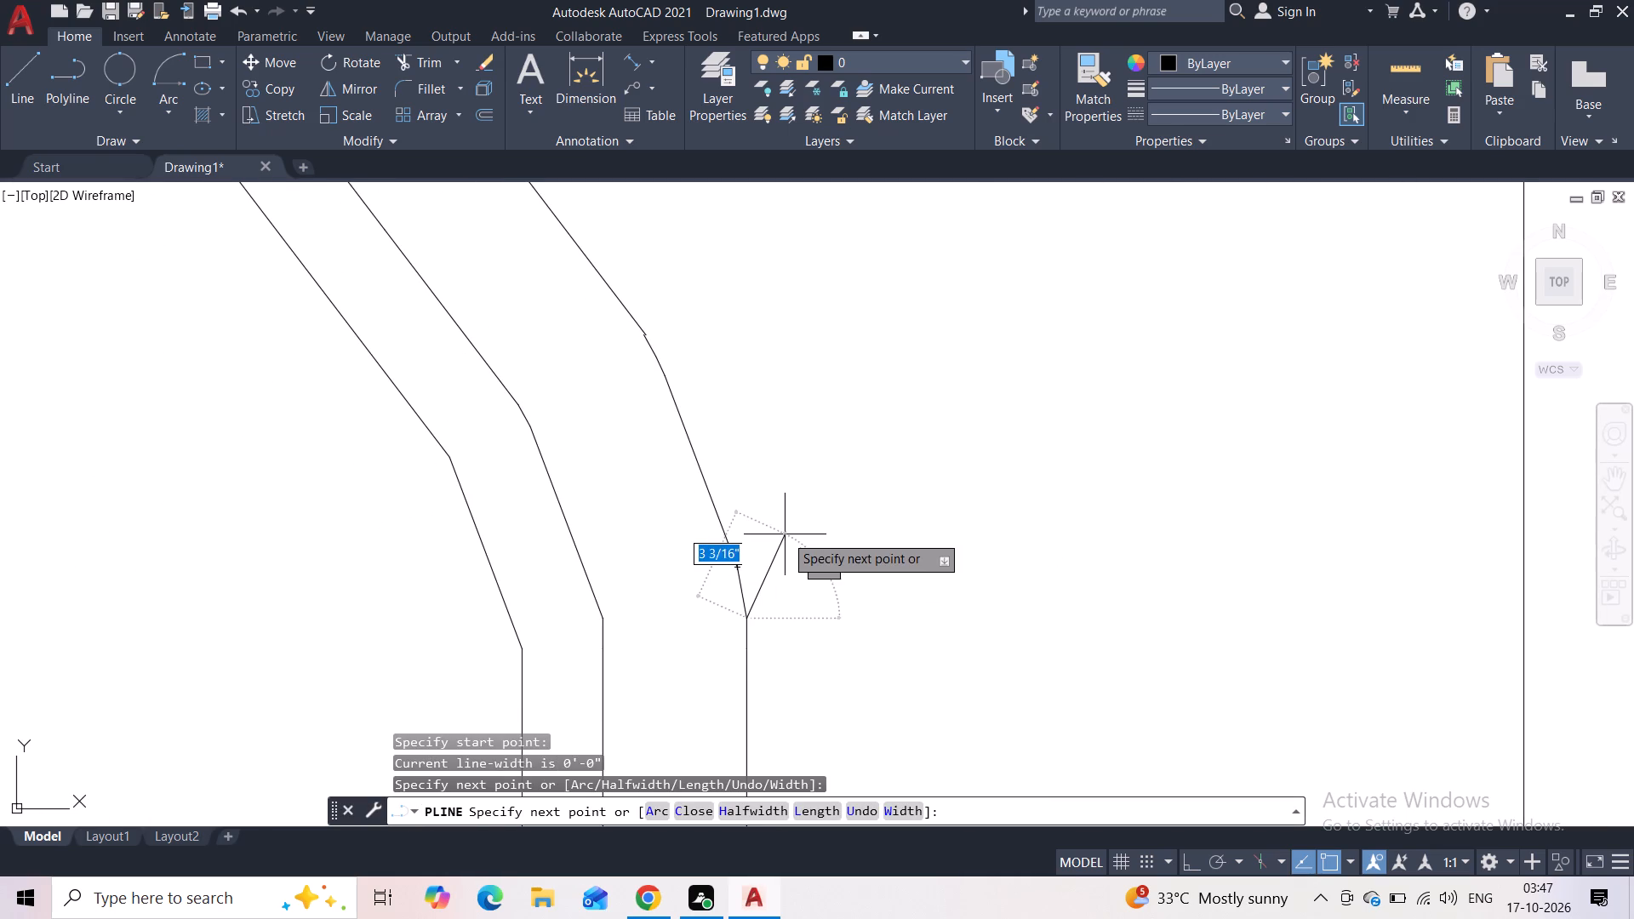
{"action": "key", "text": "Escape"}
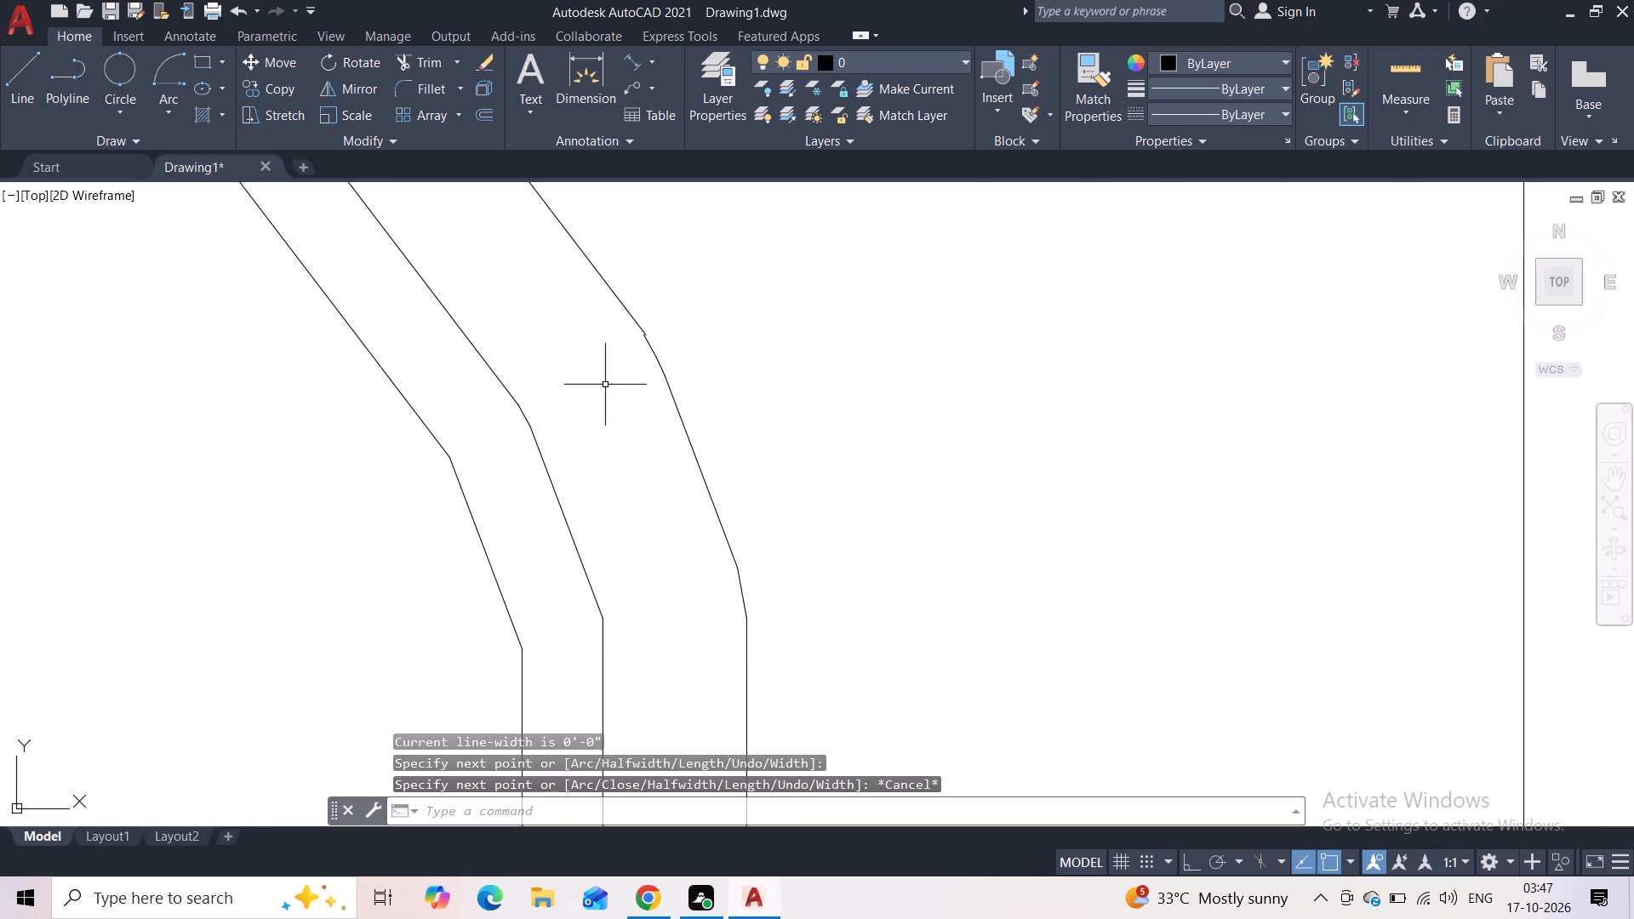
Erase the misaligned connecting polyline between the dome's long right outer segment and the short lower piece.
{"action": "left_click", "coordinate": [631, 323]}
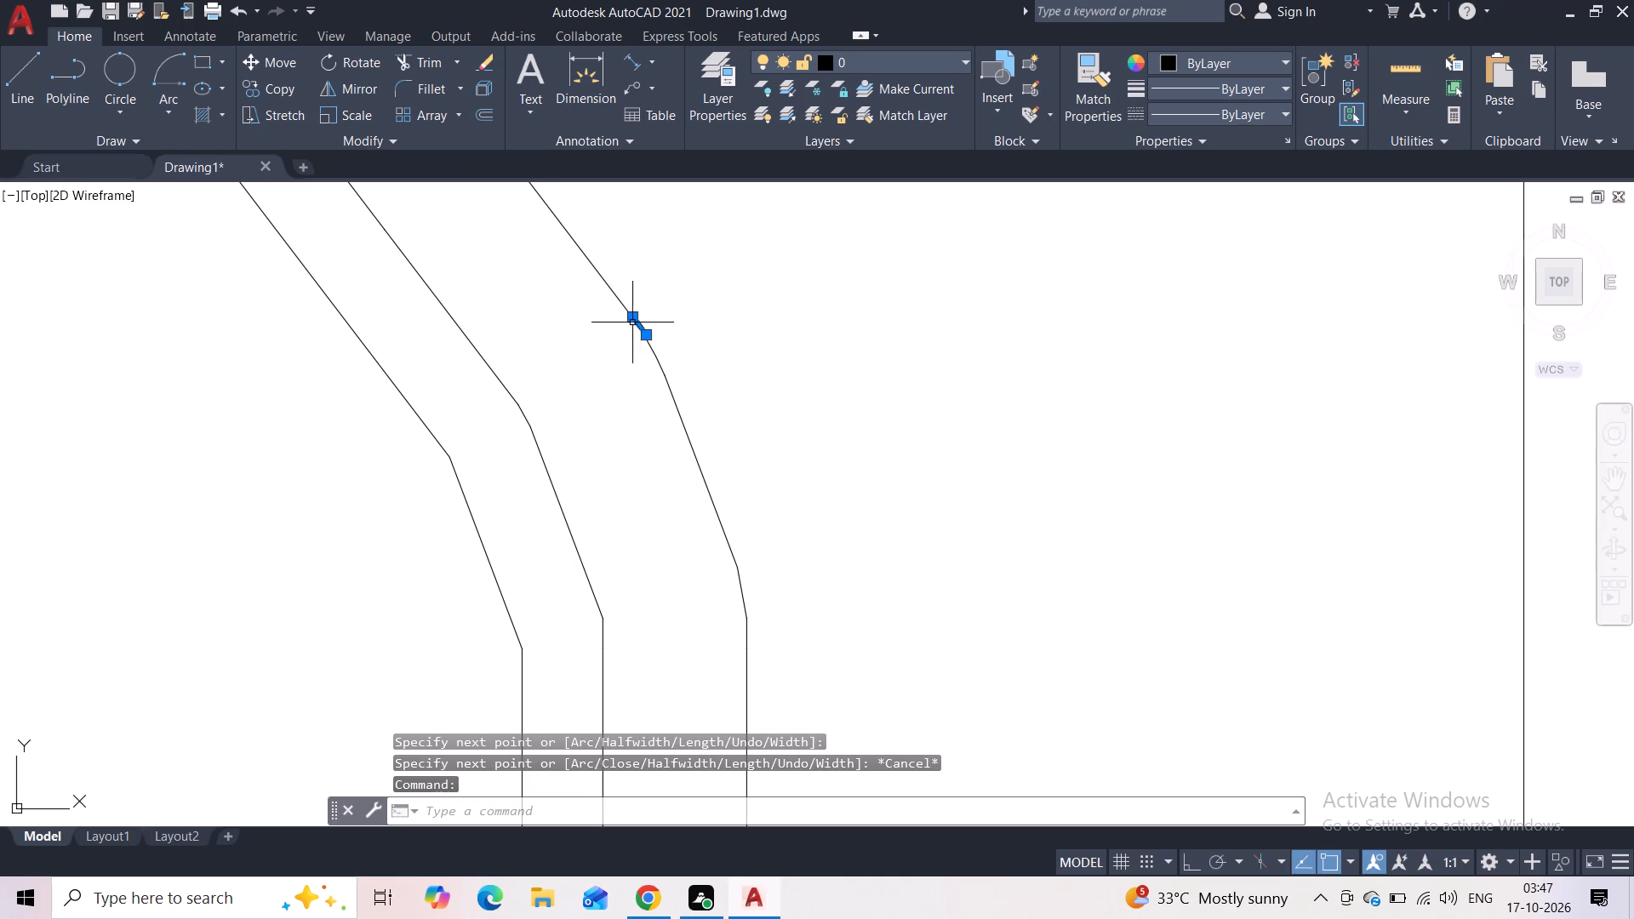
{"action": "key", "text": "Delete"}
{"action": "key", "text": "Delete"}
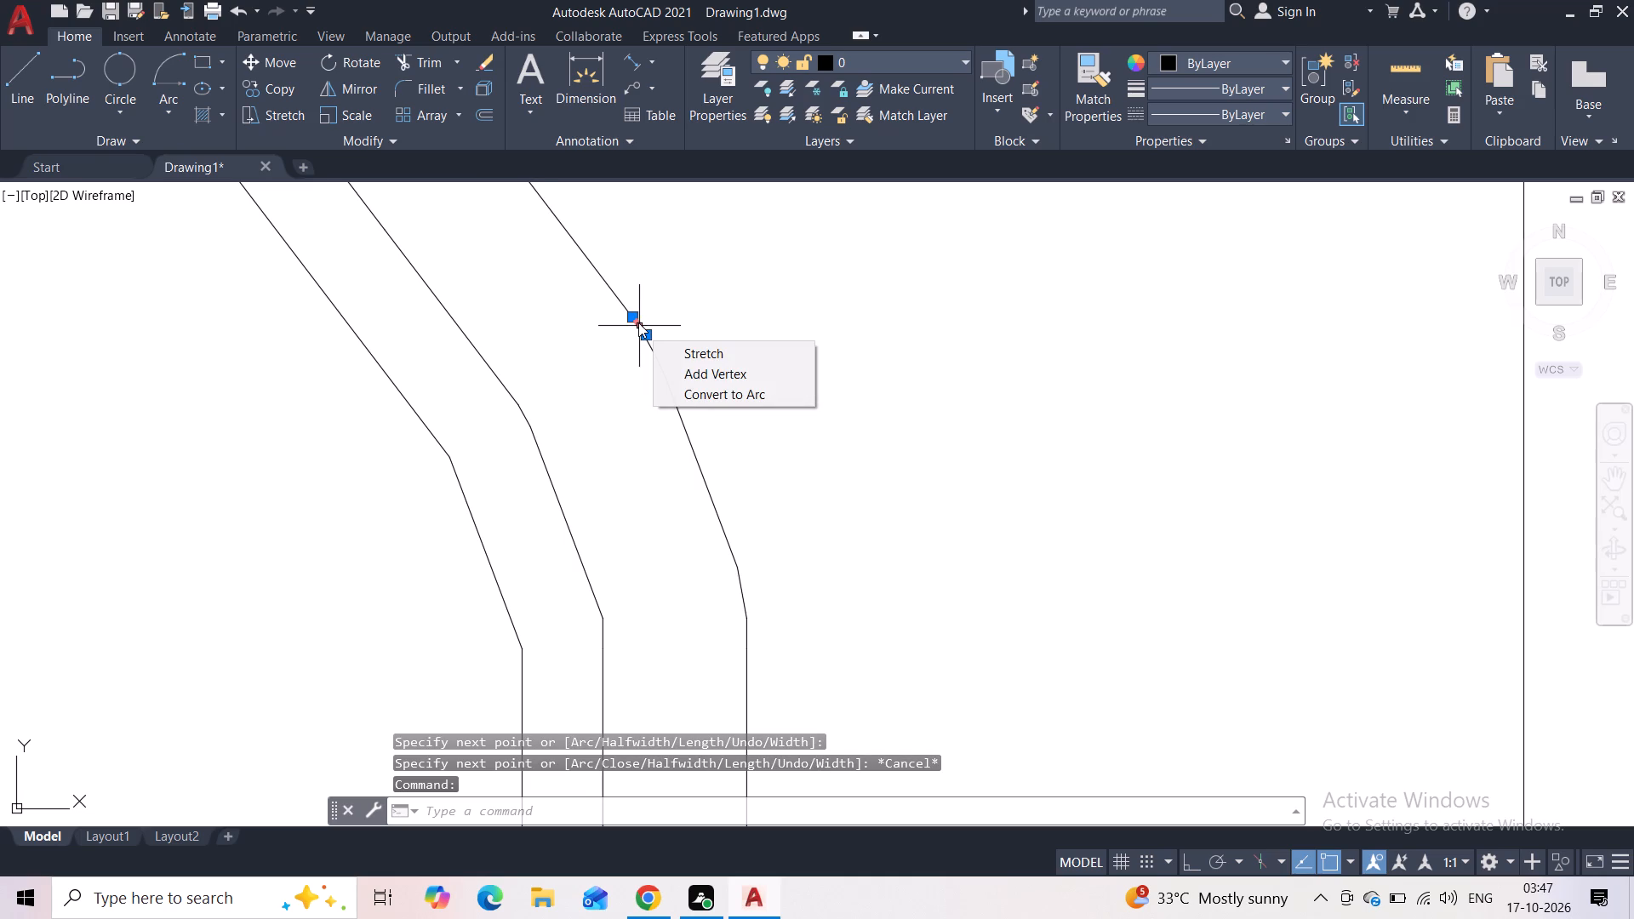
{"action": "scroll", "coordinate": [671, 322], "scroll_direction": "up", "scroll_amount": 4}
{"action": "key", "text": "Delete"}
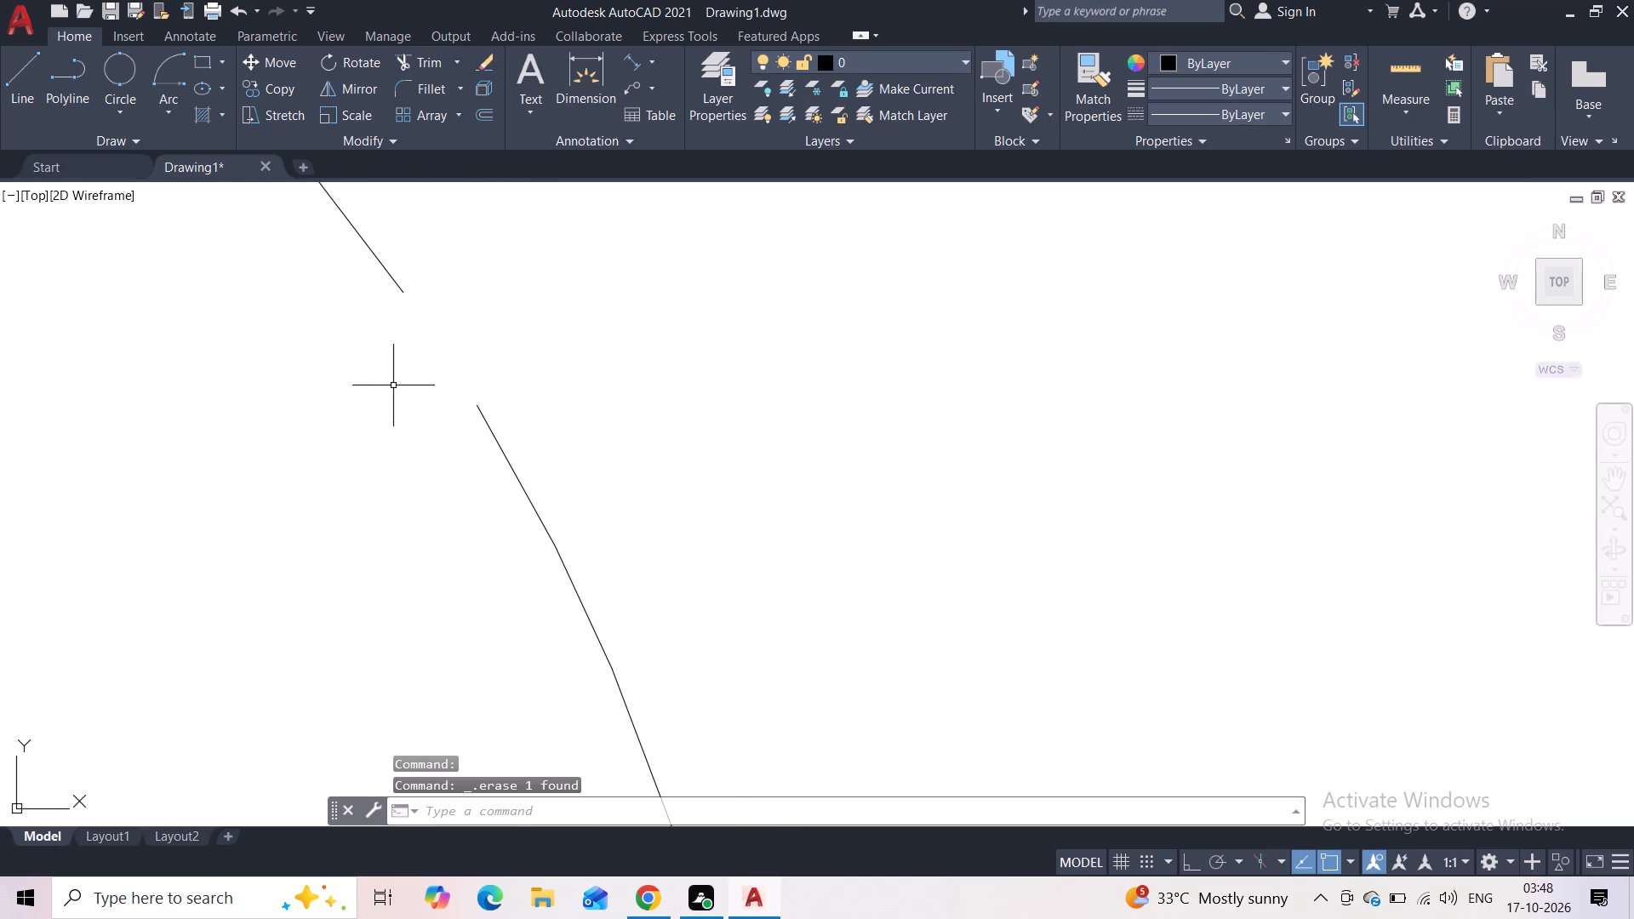
Draw a polyline from the lower end of the long right outer segment to the exact upper end of the short lower piece.
{"action": "left_click", "coordinate": [76, 87]}
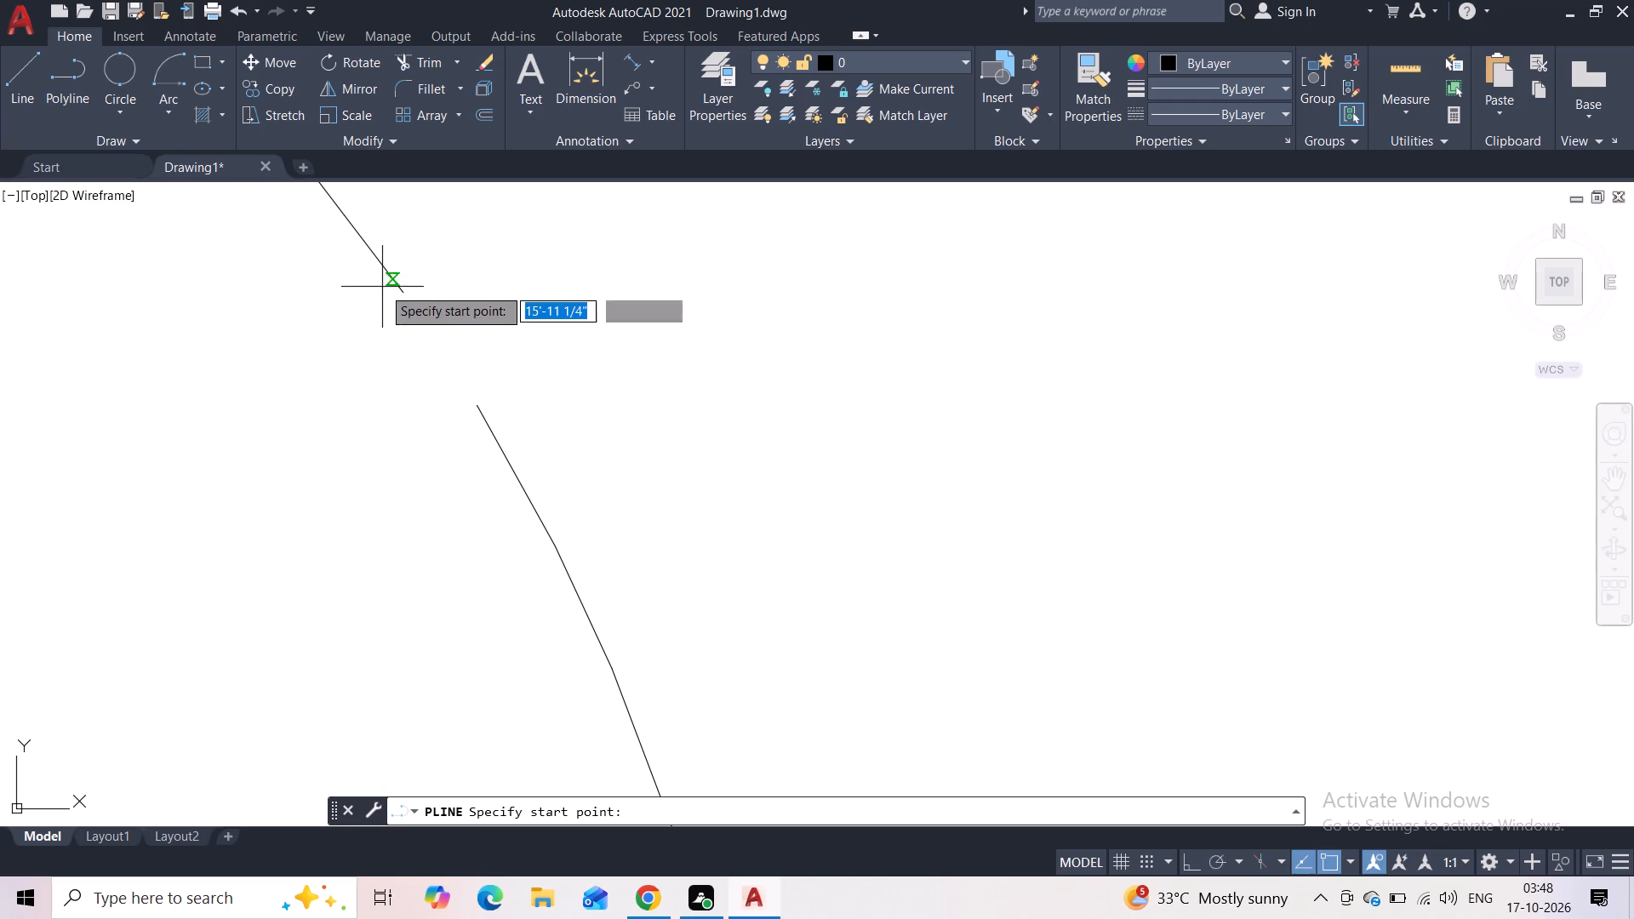
{"action": "left_click", "coordinate": [397, 290]}
{"action": "left_click", "coordinate": [475, 409]}
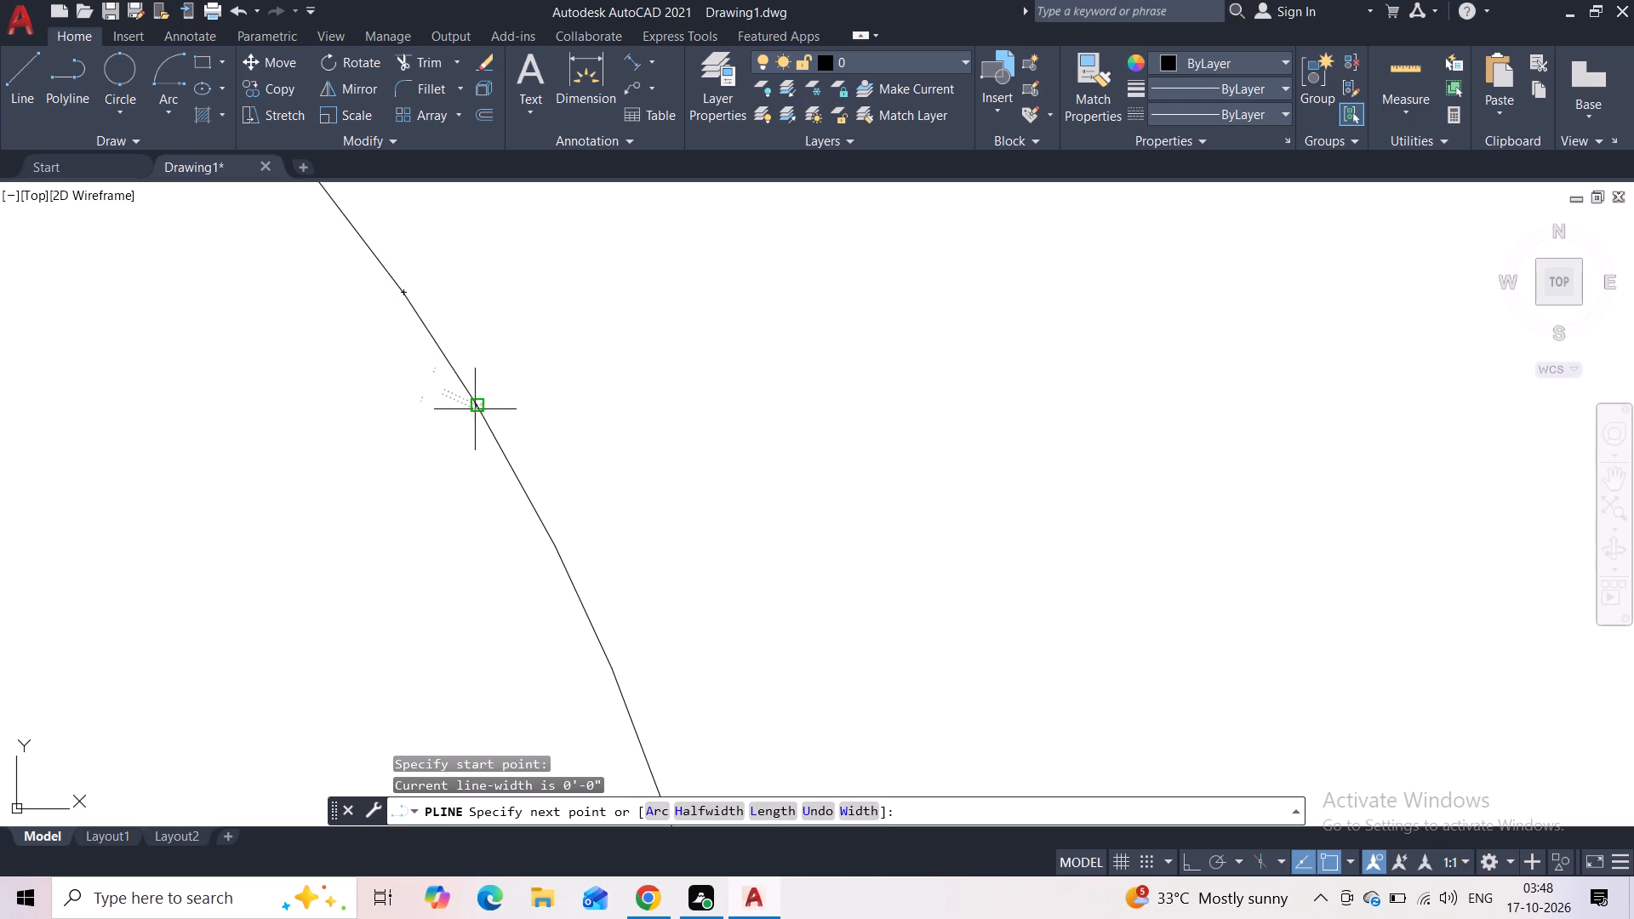
{"action": "key", "text": "Escape"}
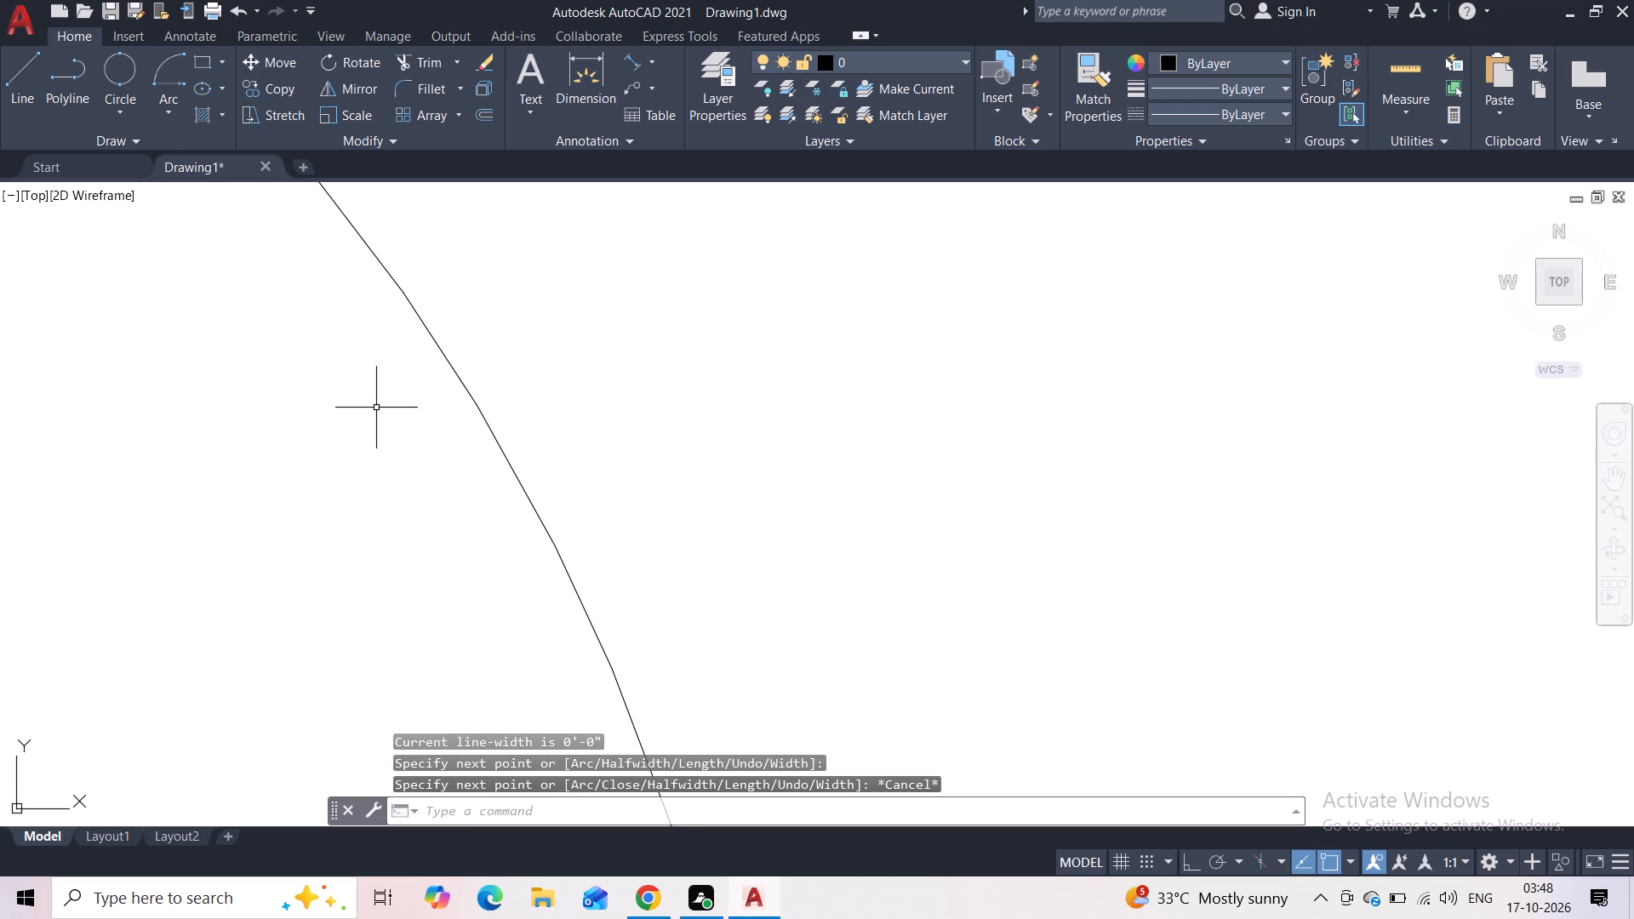
Start a line on the outer rectangle's right edge, level with the upper arched window.
{"action": "scroll", "coordinate": [379, 405], "scroll_direction": "down", "scroll_amount": 9}
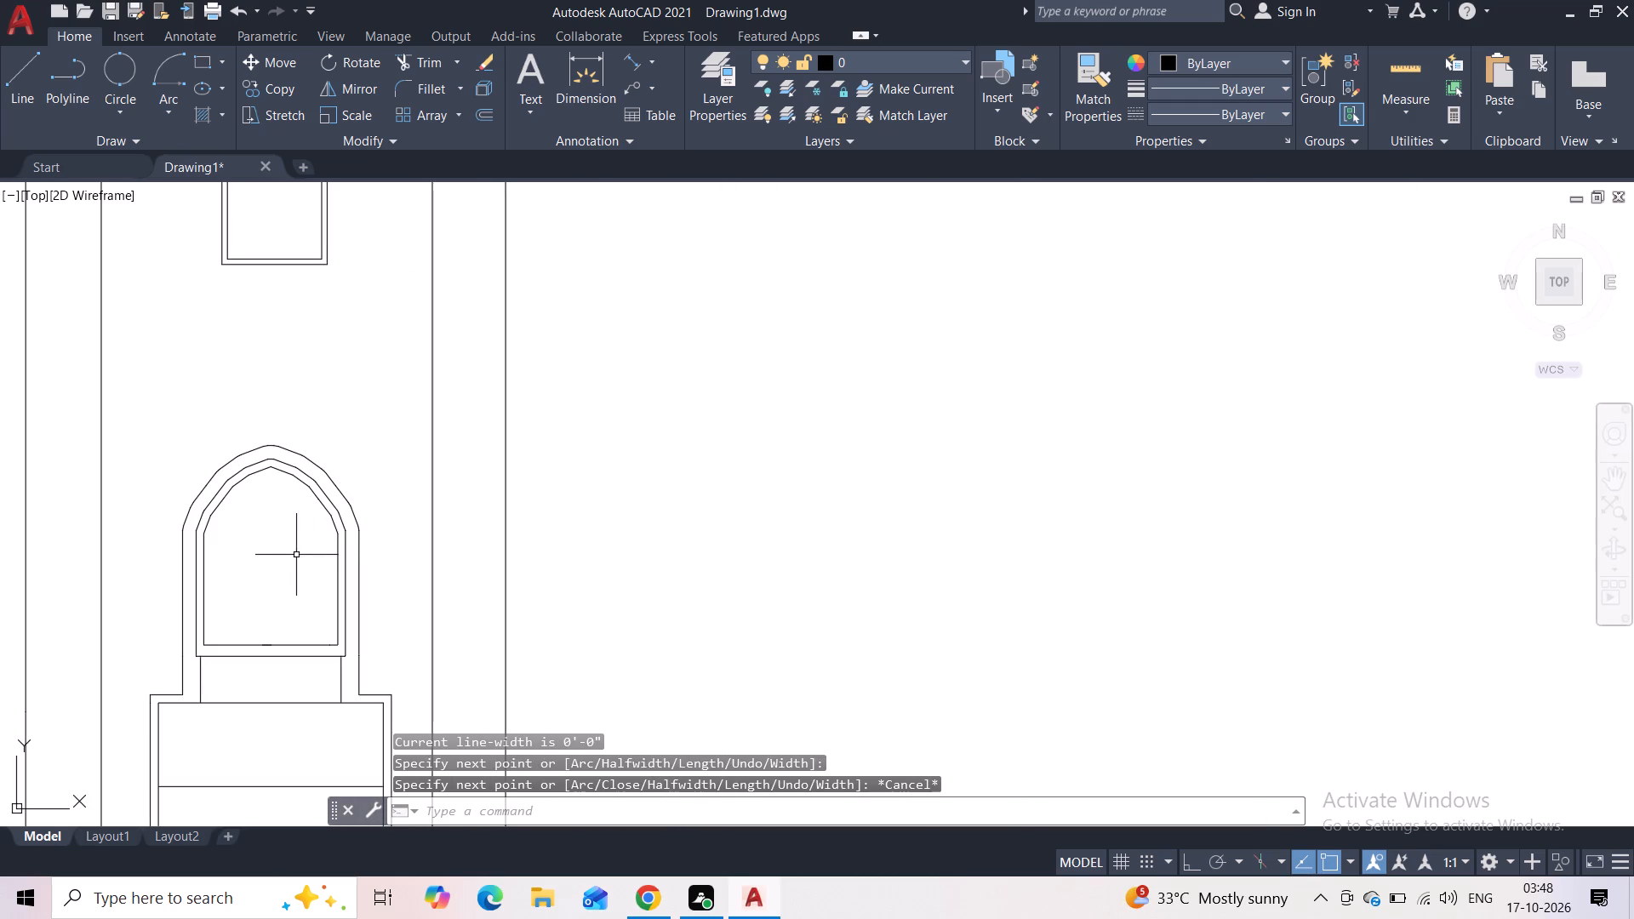
{"action": "middle_click_drag", "start_coordinate": [295, 555], "coordinate": [373, 447]}
{"action": "scroll", "coordinate": [373, 447], "scroll_direction": "down", "scroll_amount": 3}
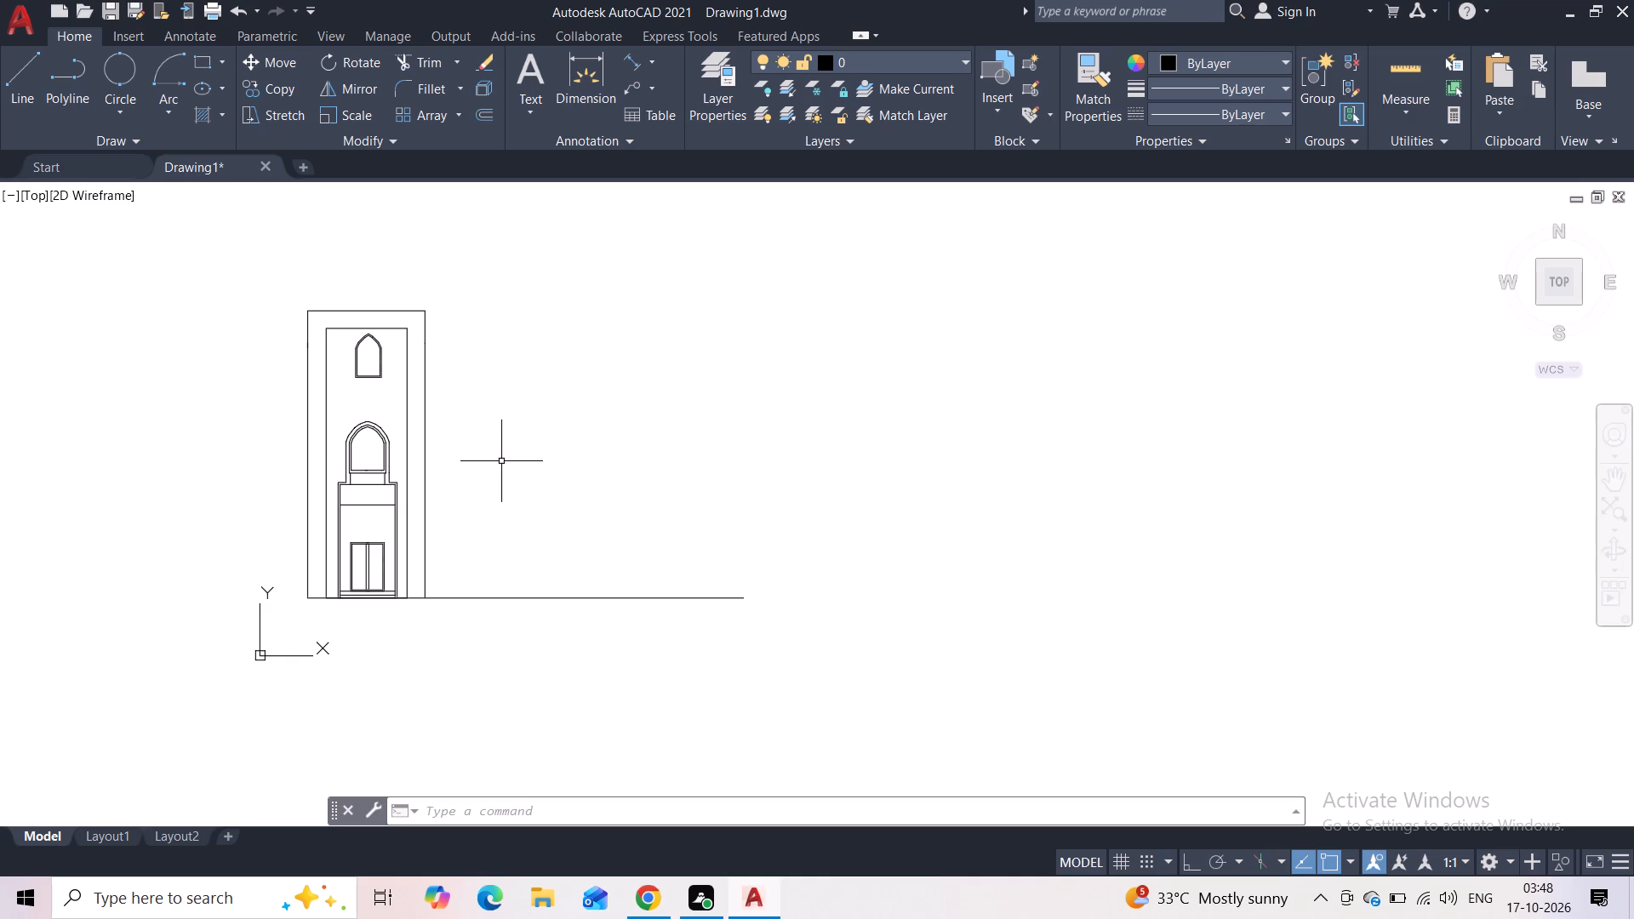
{"action": "middle_click_drag", "start_coordinate": [474, 392], "coordinate": [374, 499]}
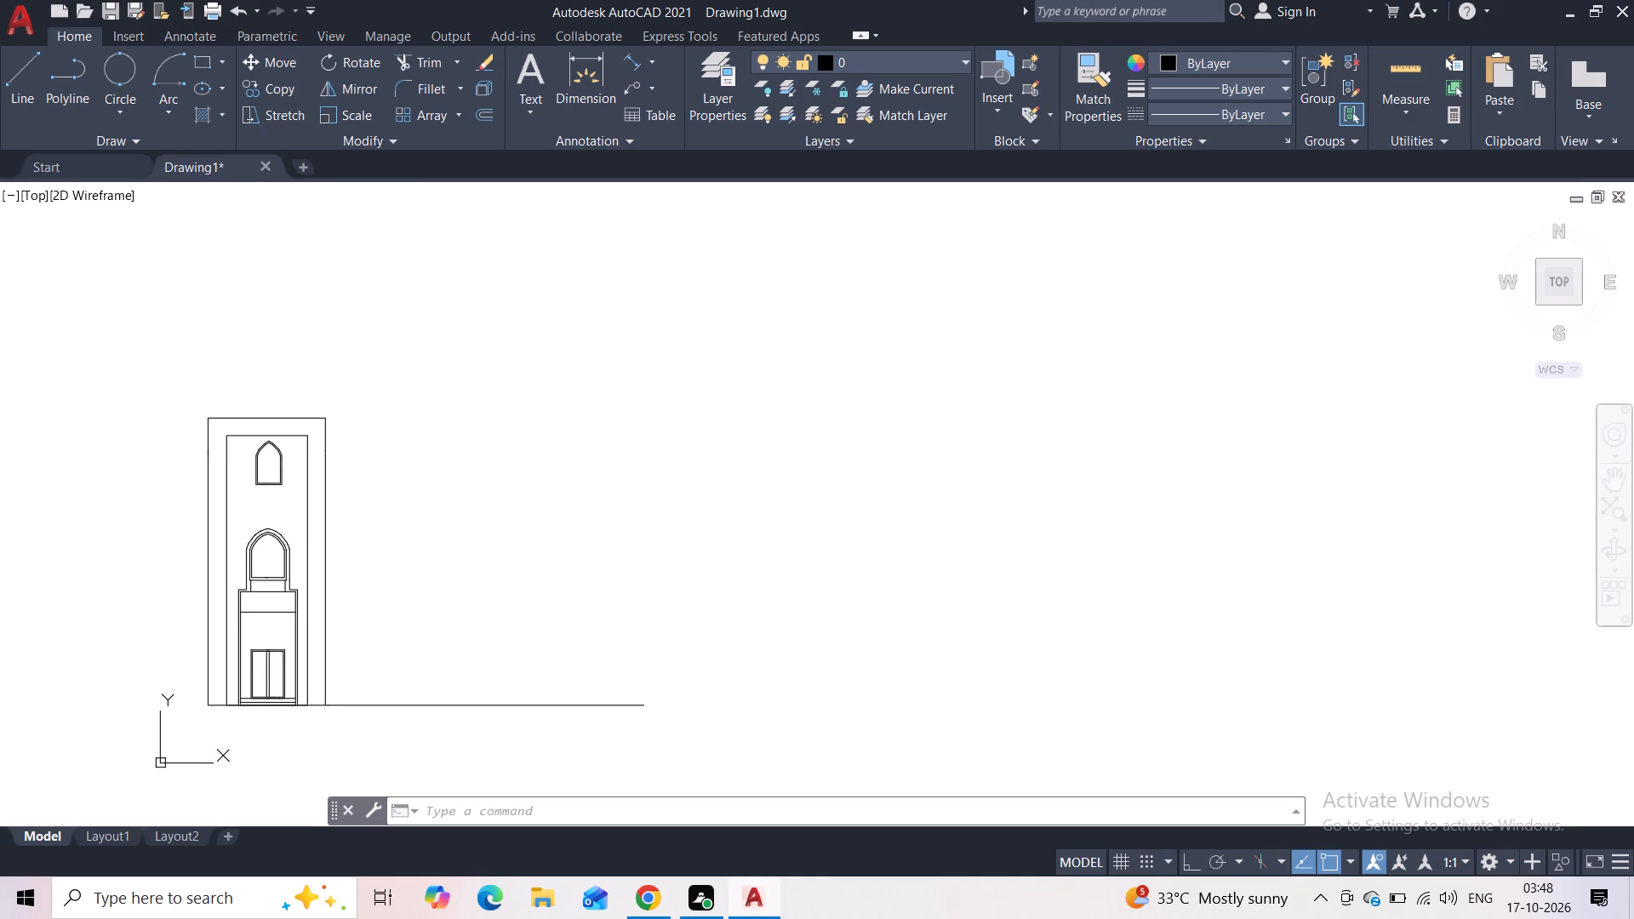
{"action": "left_click", "coordinate": [37, 108]}
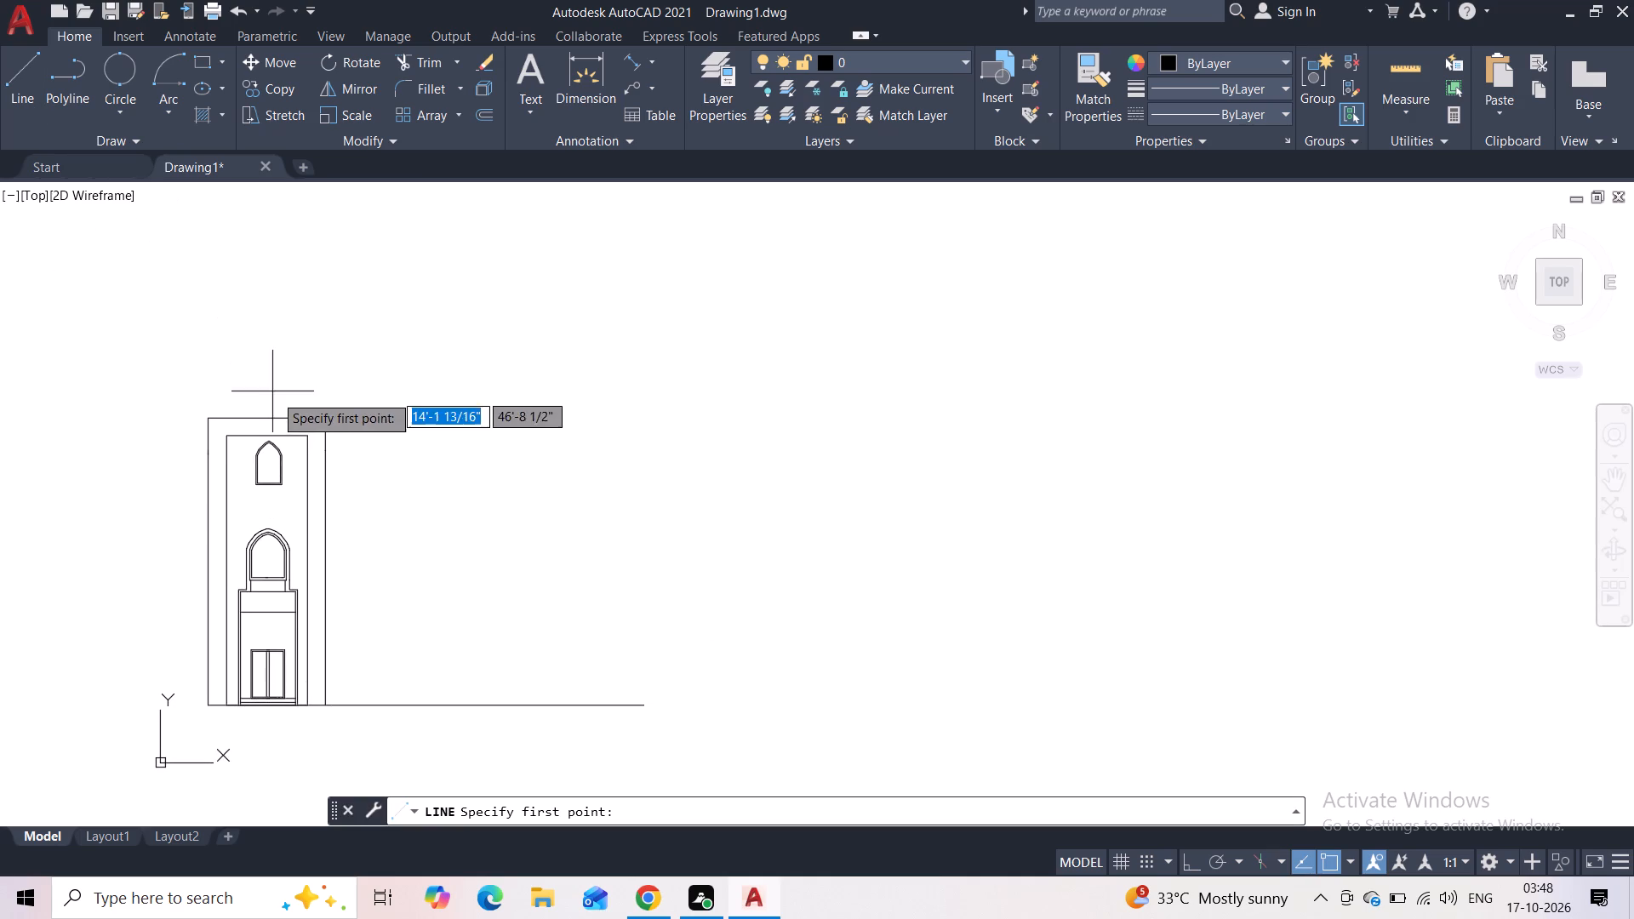
{"action": "scroll", "coordinate": [277, 422], "scroll_direction": "up", "scroll_amount": 2}
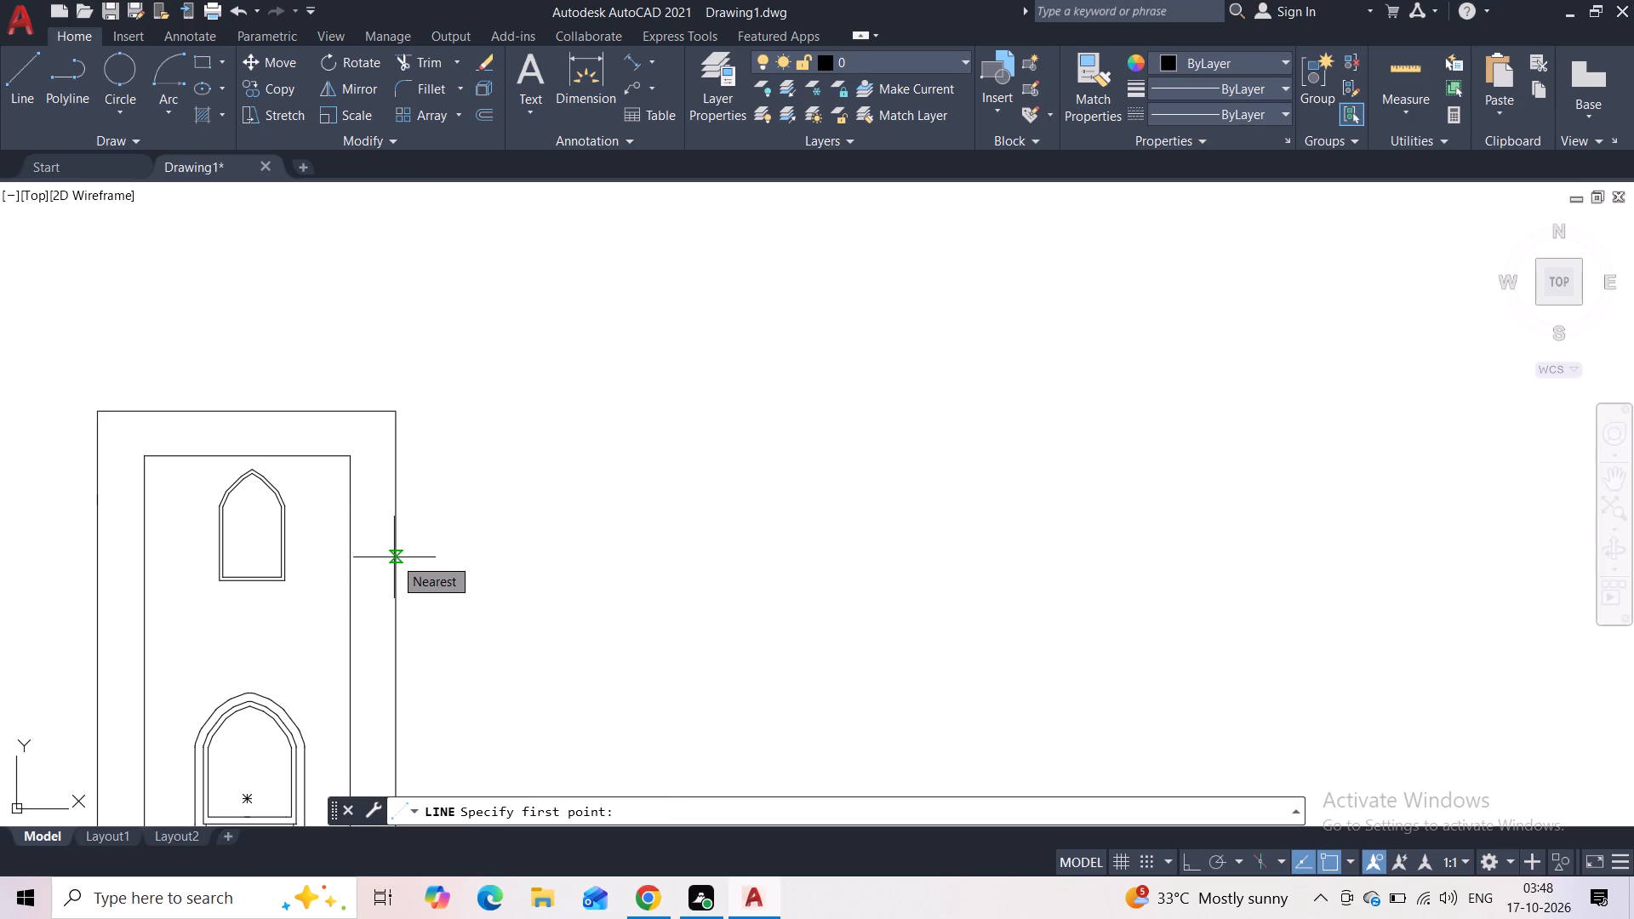
{"action": "left_click", "coordinate": [394, 557]}
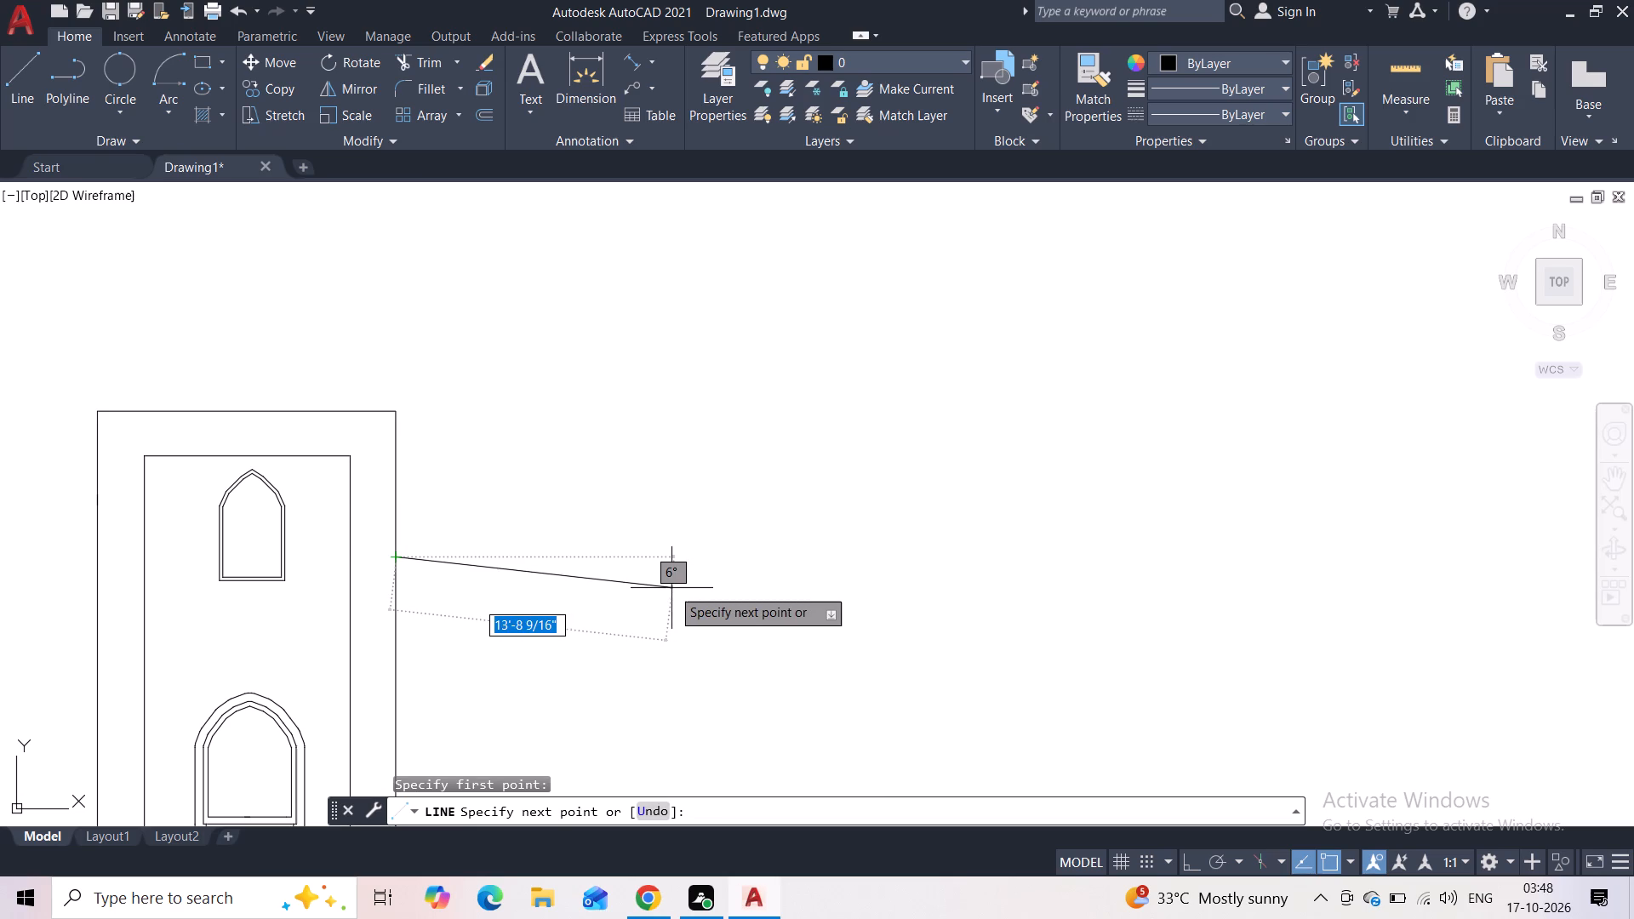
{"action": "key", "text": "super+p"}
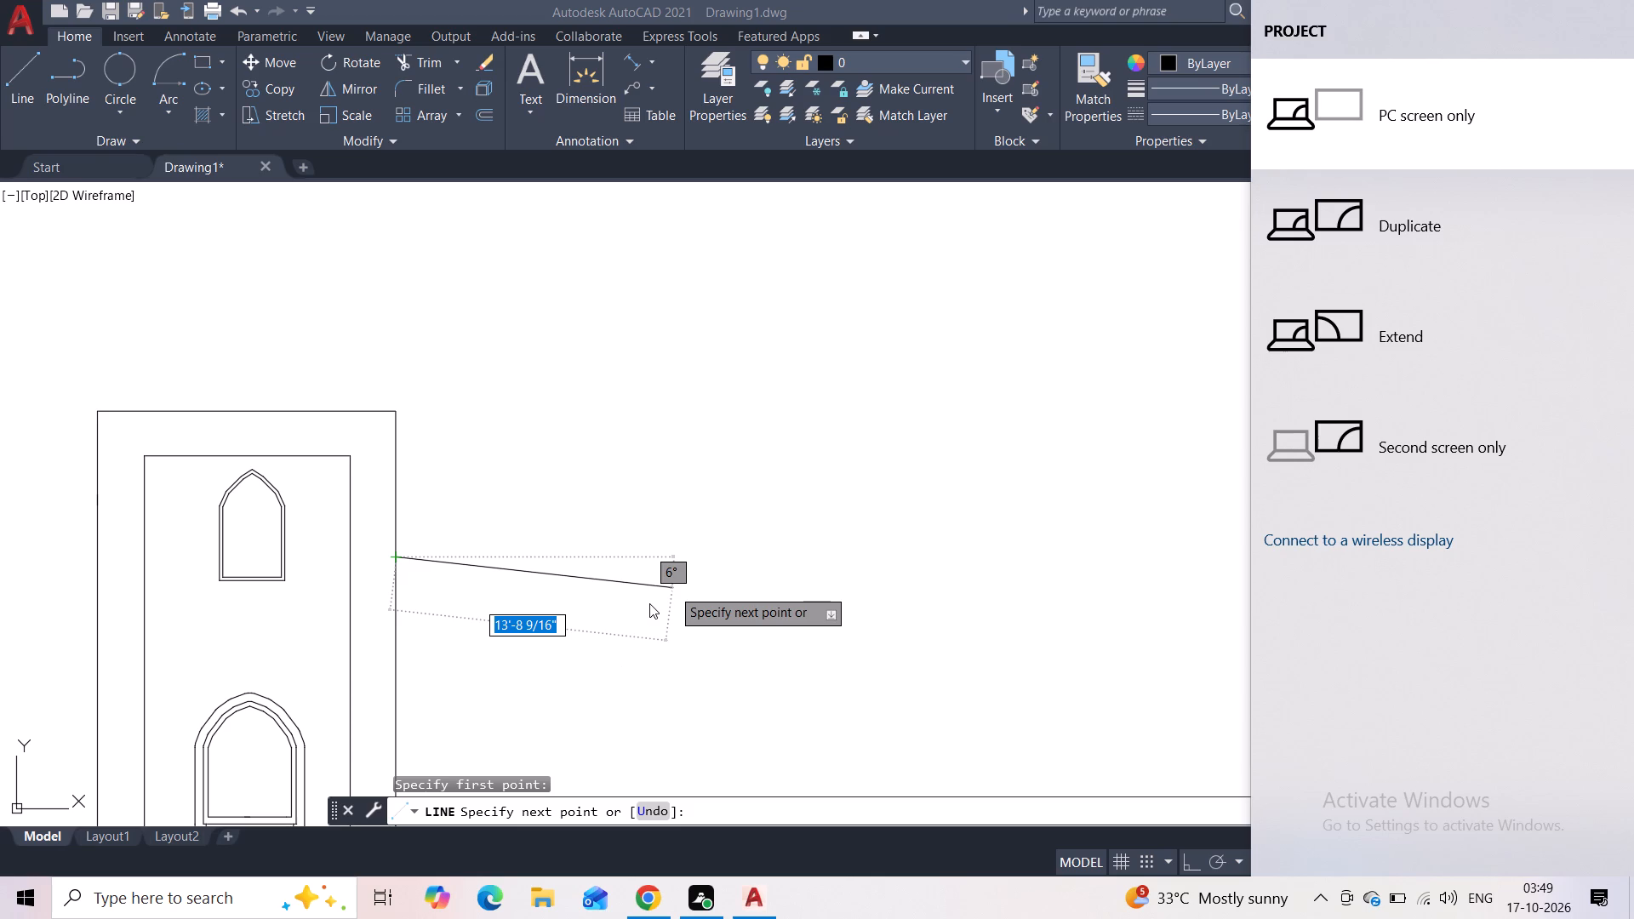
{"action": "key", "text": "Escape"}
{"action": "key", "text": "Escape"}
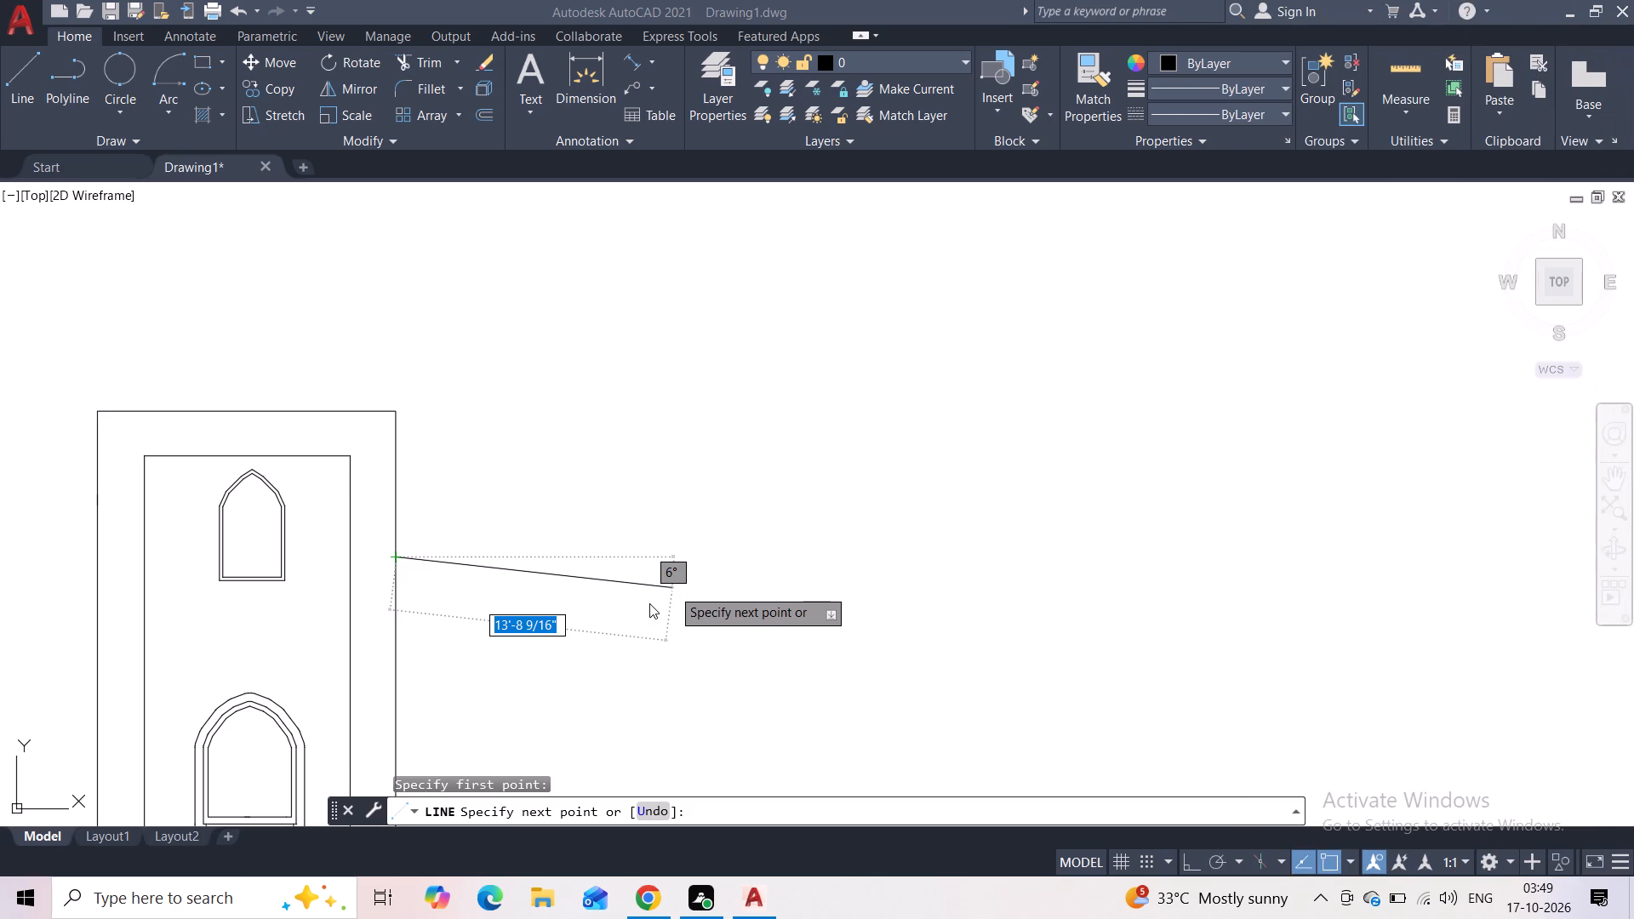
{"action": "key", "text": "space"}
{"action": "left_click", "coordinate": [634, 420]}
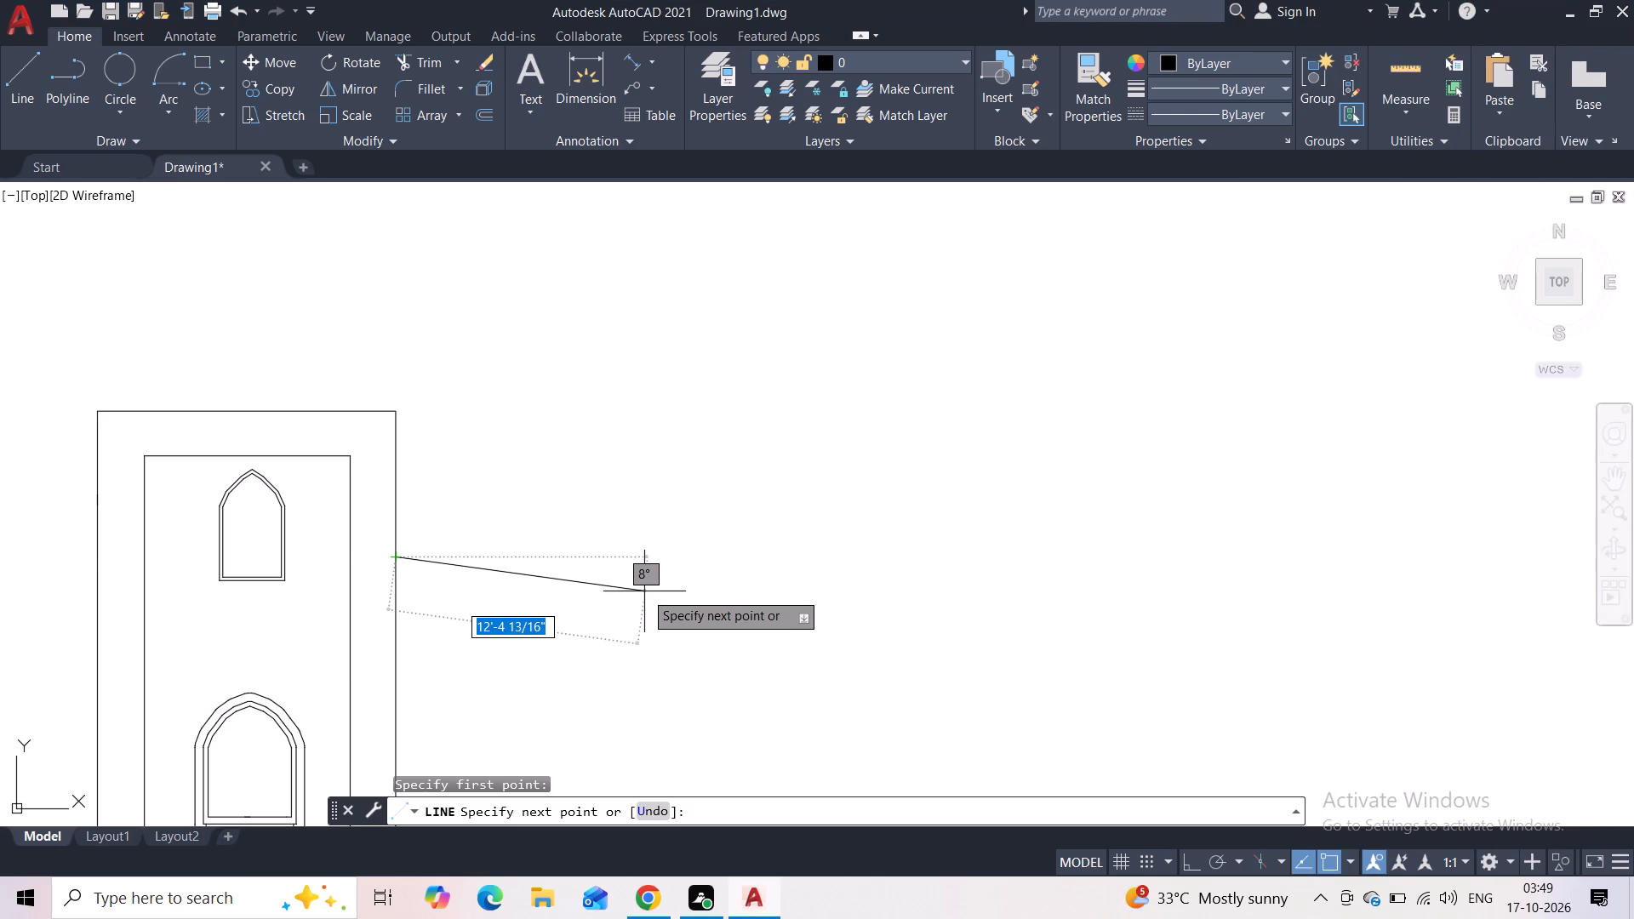
Finish the horizontal line outward from the tower's outer right edge with Ortho on, about 13 feet long.
{"action": "key", "text": "F8"}
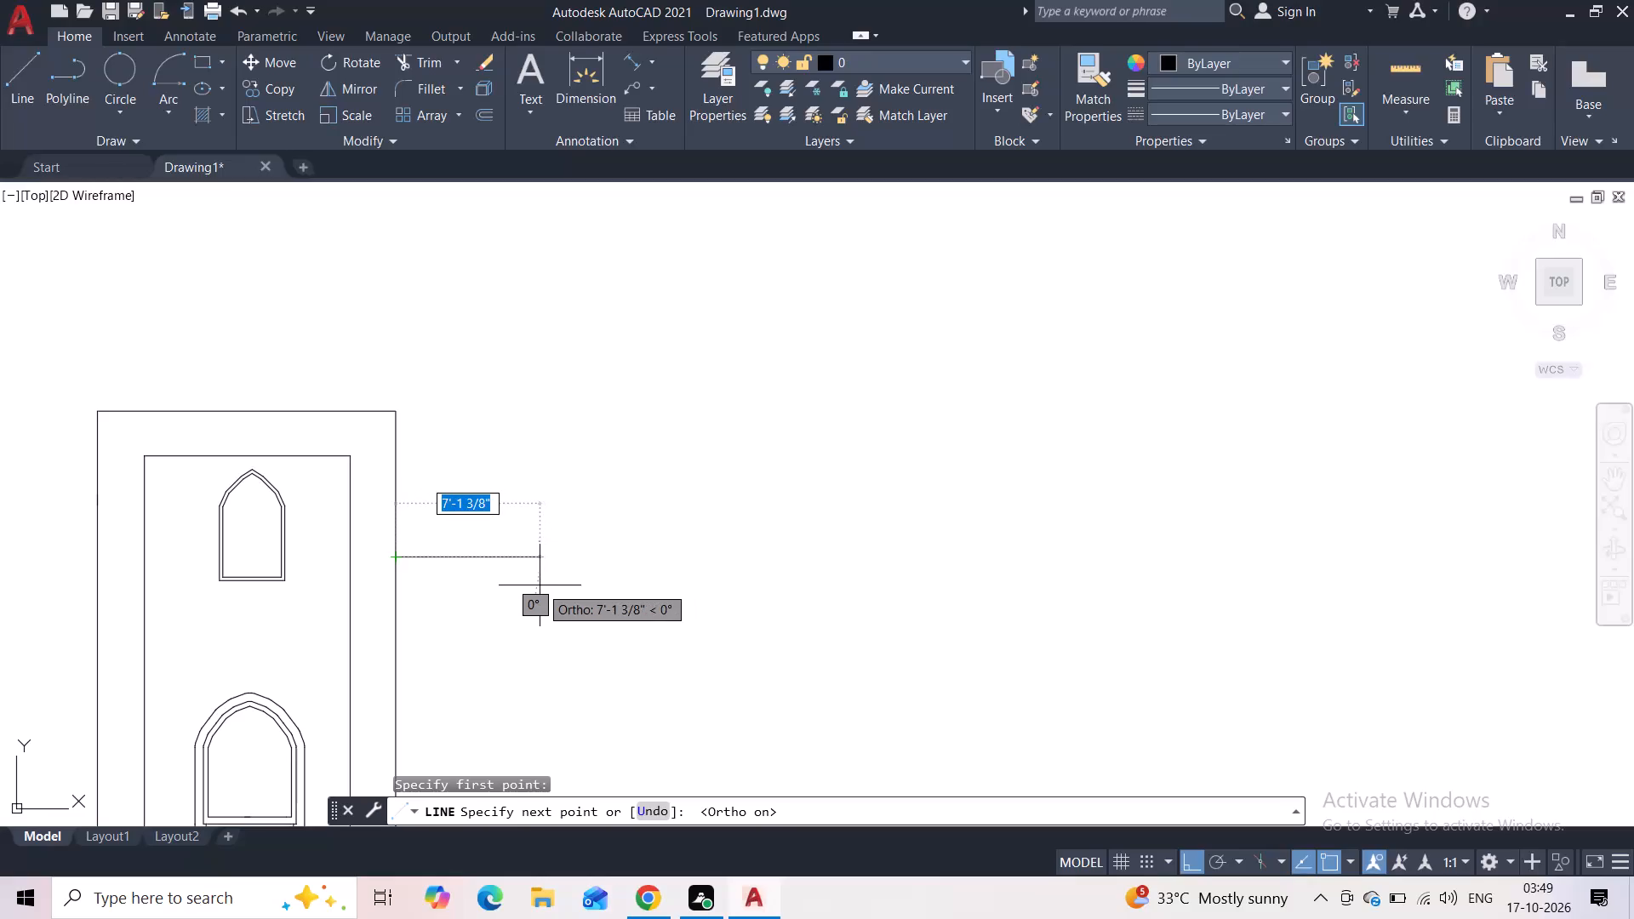
{"action": "middle_click_drag", "start_coordinate": [621, 583], "coordinate": [585, 432]}
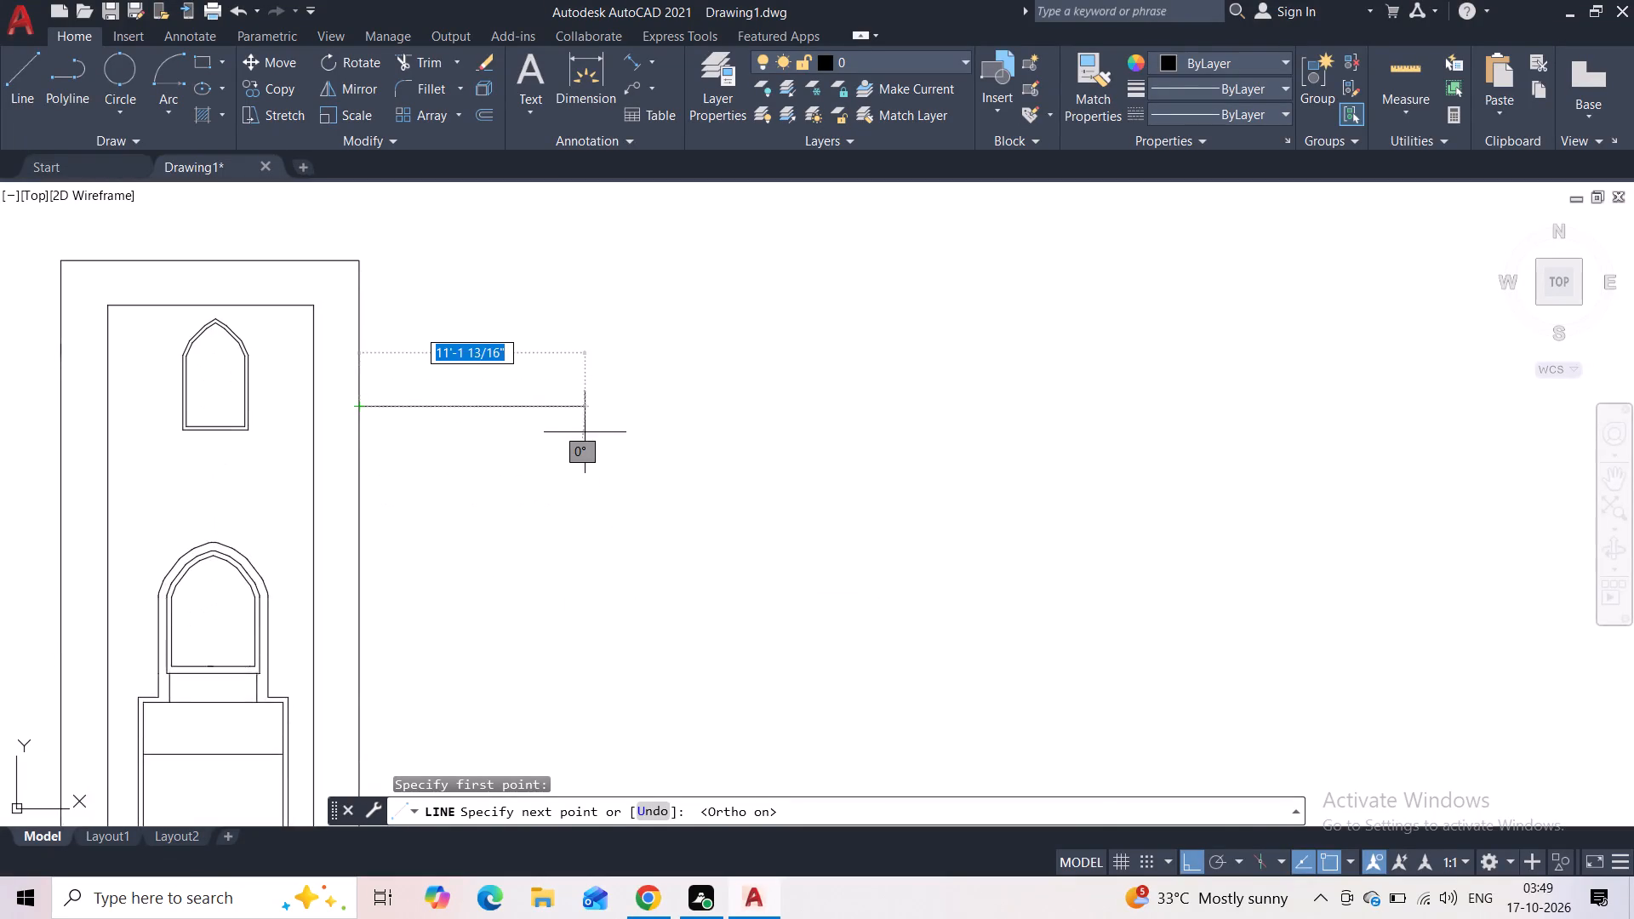
{"action": "scroll", "coordinate": [585, 432], "scroll_direction": "down", "scroll_amount": 2}
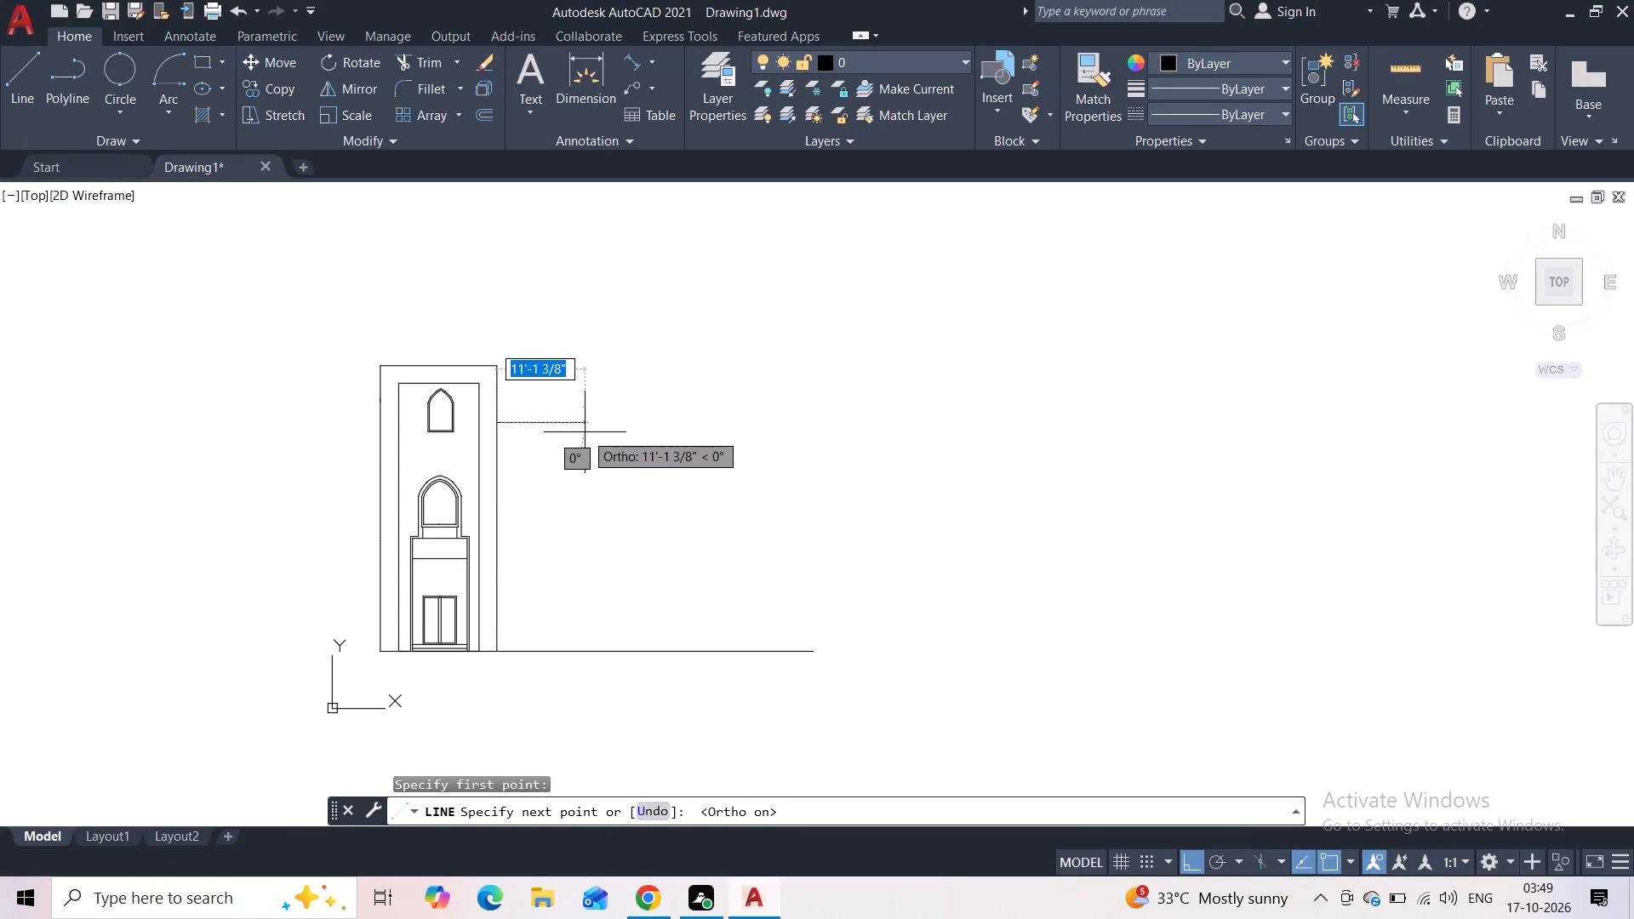
{"action": "scroll", "coordinate": [585, 432], "scroll_direction": "up", "scroll_amount": 1}
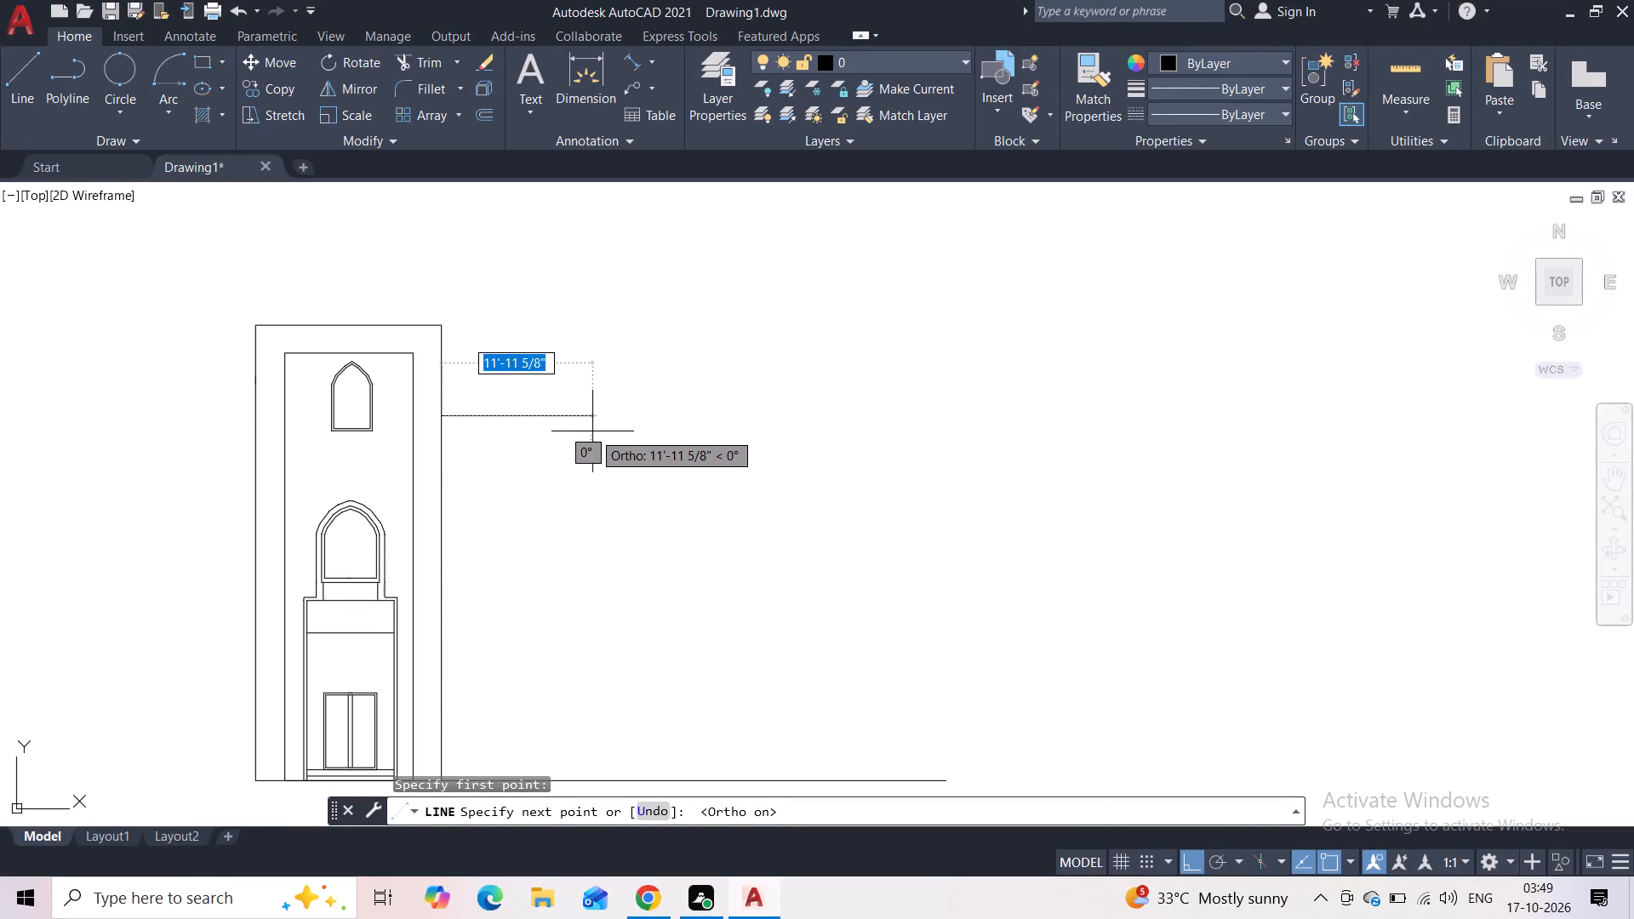
{"action": "left_click", "coordinate": [605, 434]}
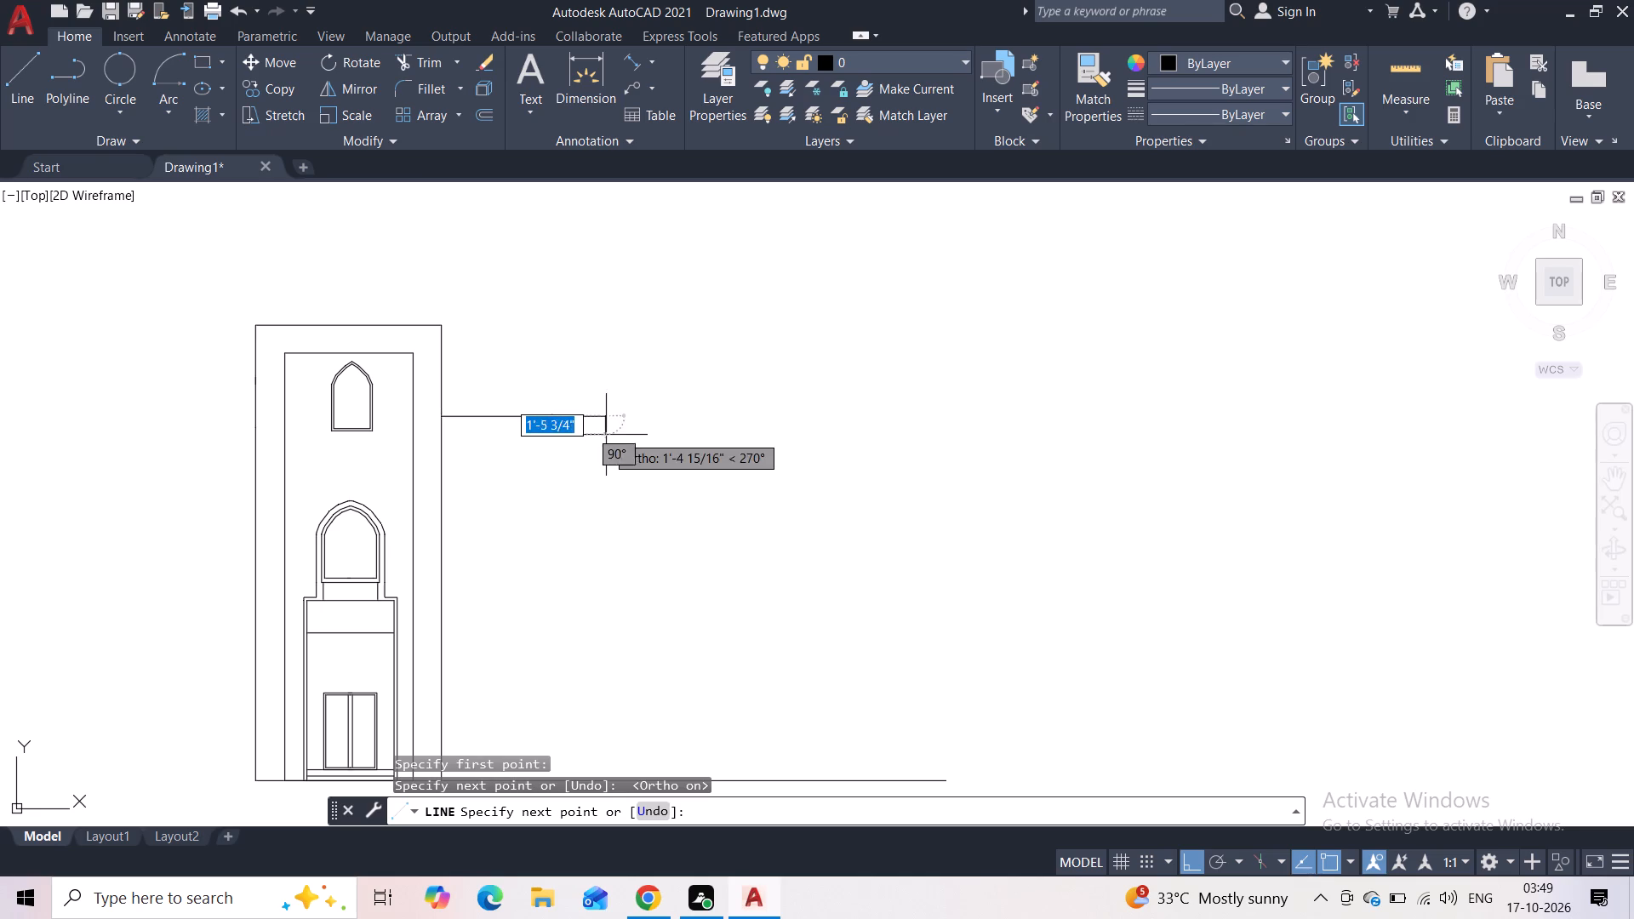
{"action": "key", "text": "Escape"}
{"action": "key", "text": "Escape"}
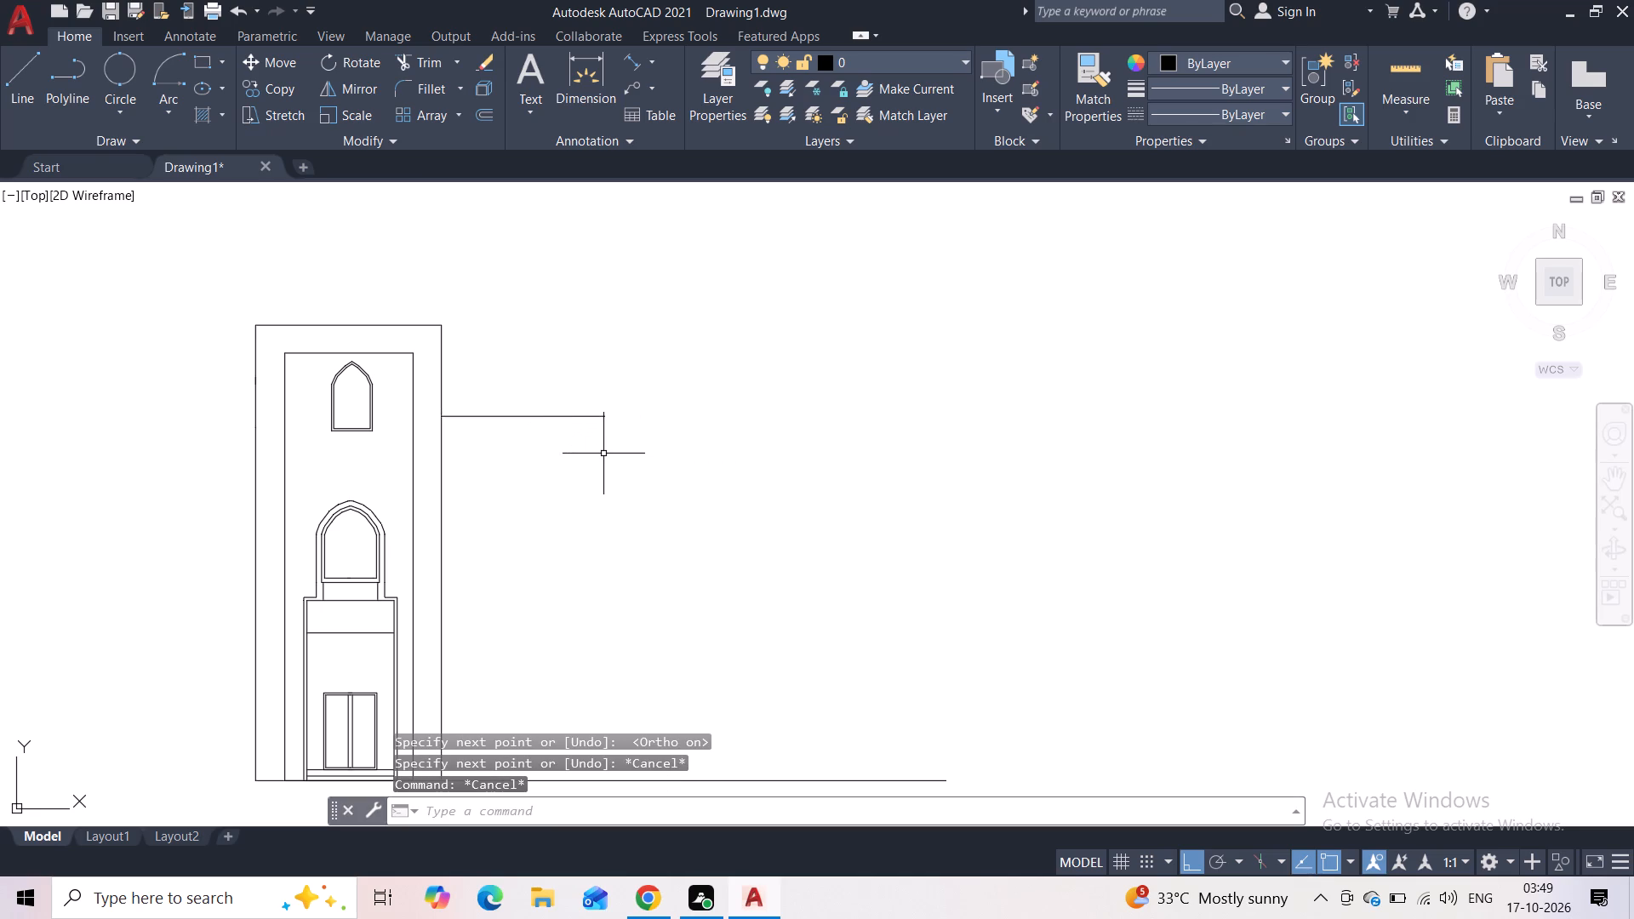
Extend the horizontal line about 4 inches inward past the tower's edge and drop a vertical segment about 11 inches down.
{"action": "scroll", "coordinate": [429, 420], "scroll_direction": "up", "scroll_amount": 2}
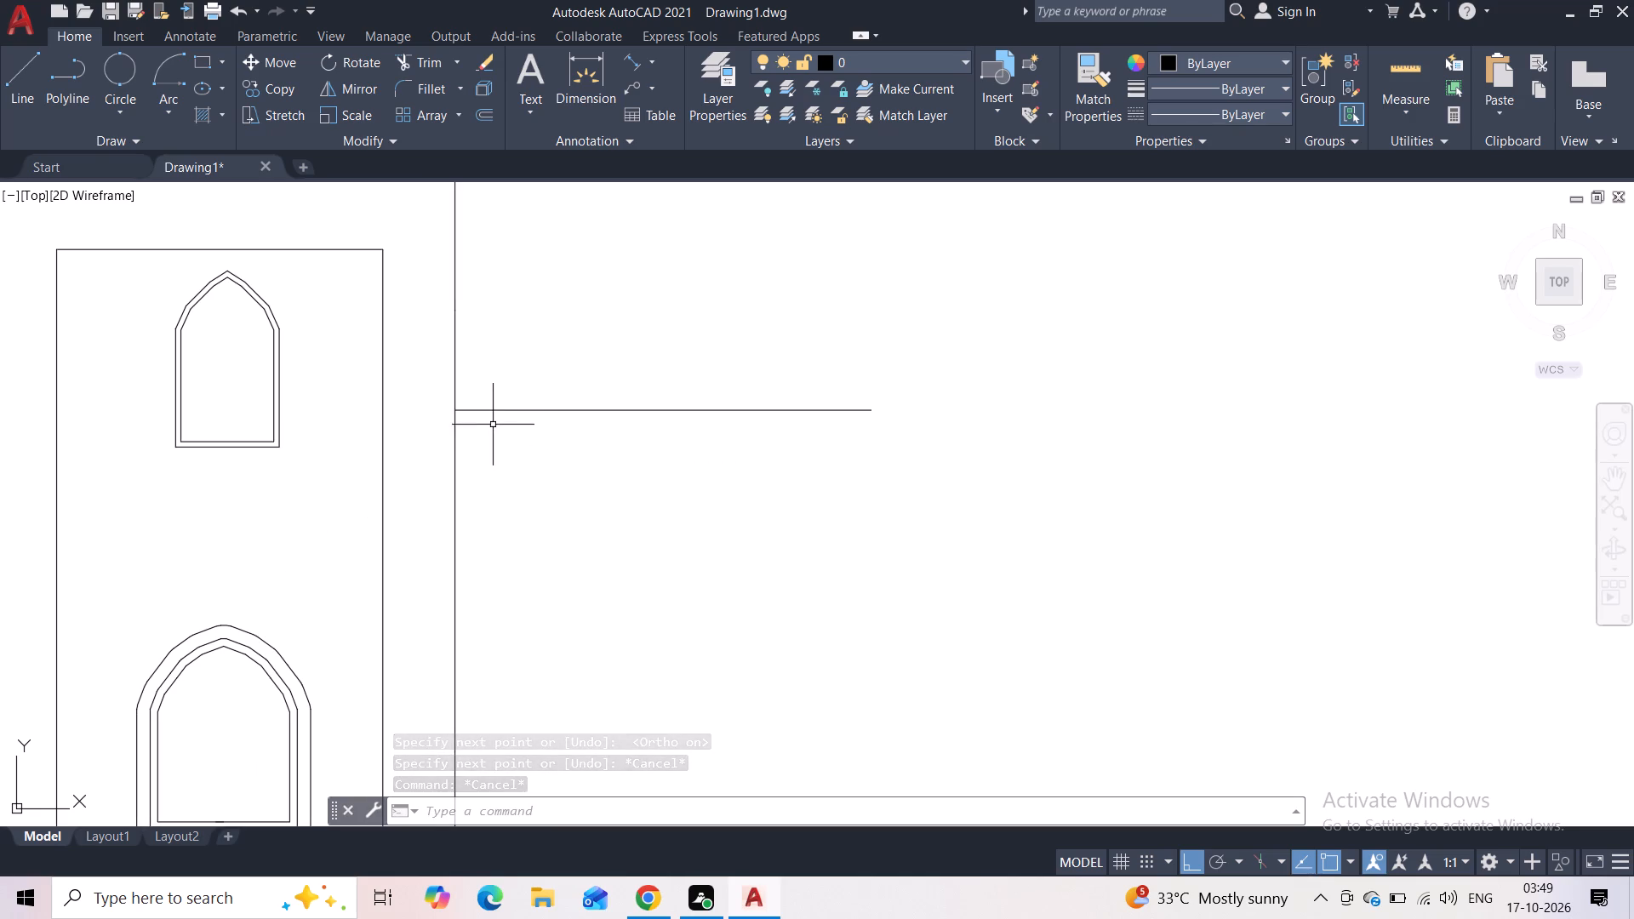
{"action": "scroll", "coordinate": [453, 414], "scroll_direction": "up", "scroll_amount": 2}
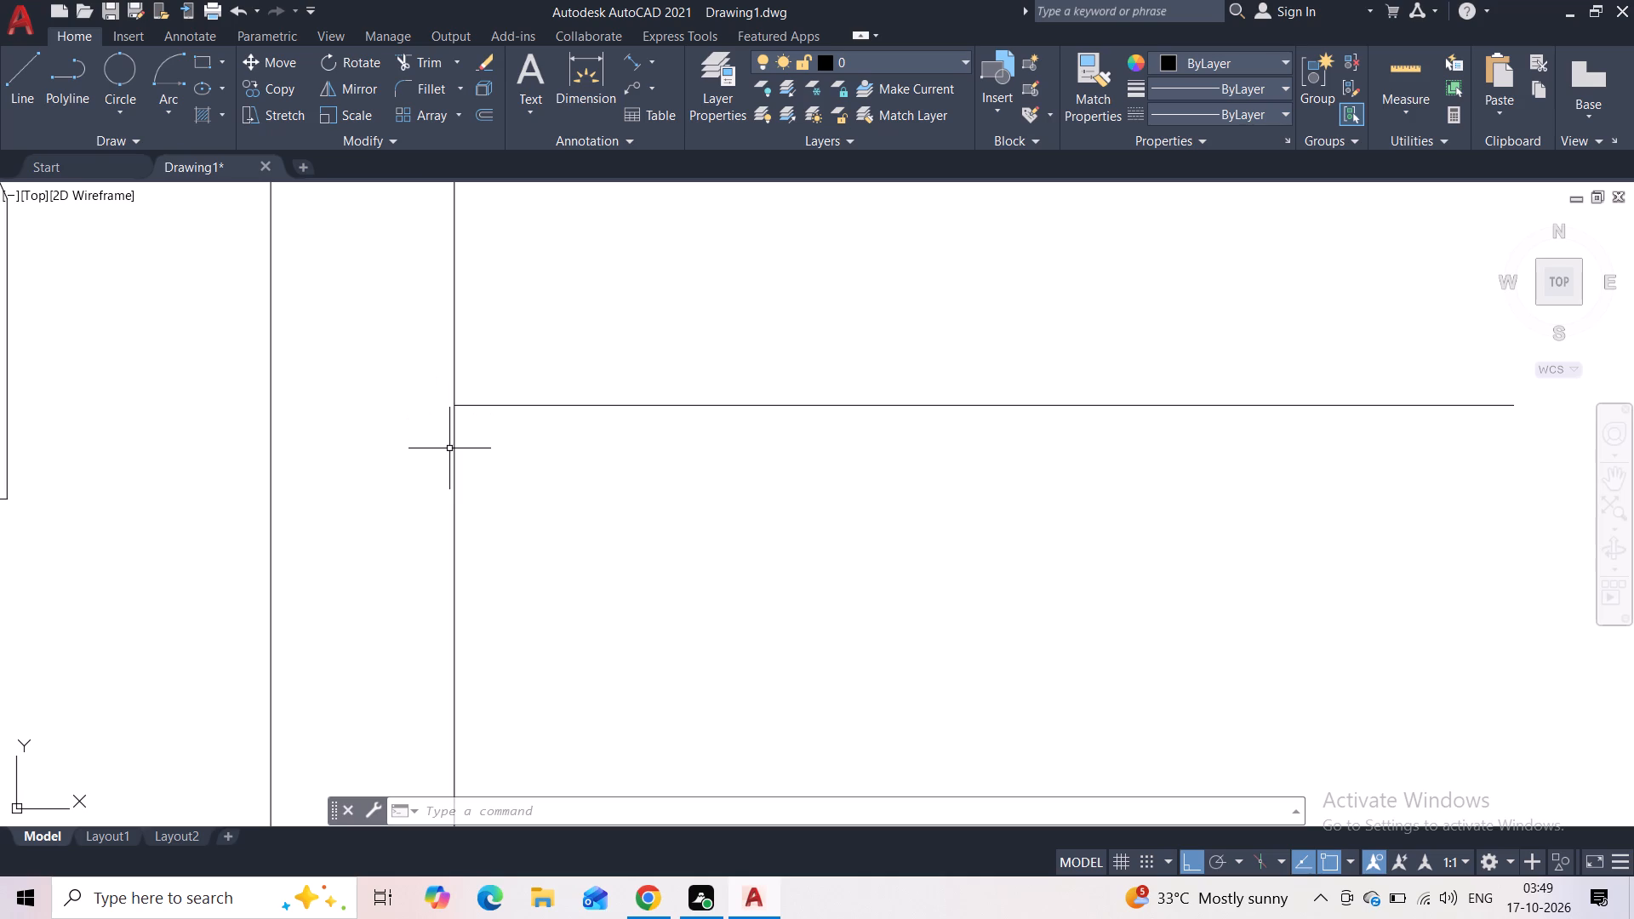
{"action": "left_click", "coordinate": [9, 83]}
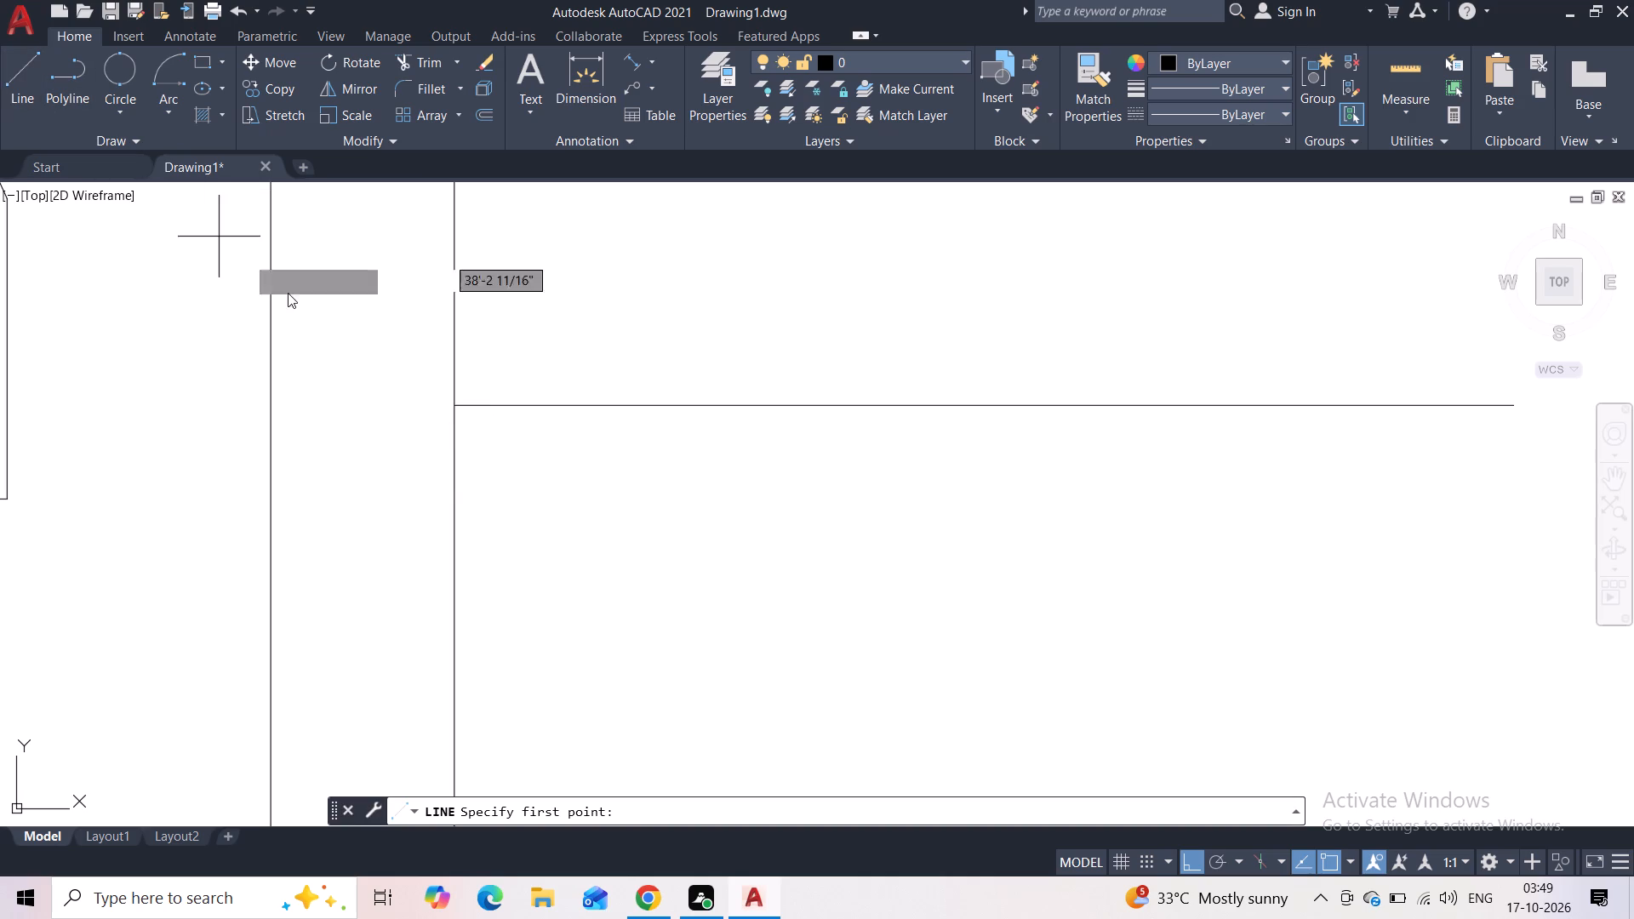
{"action": "left_click", "coordinate": [451, 410]}
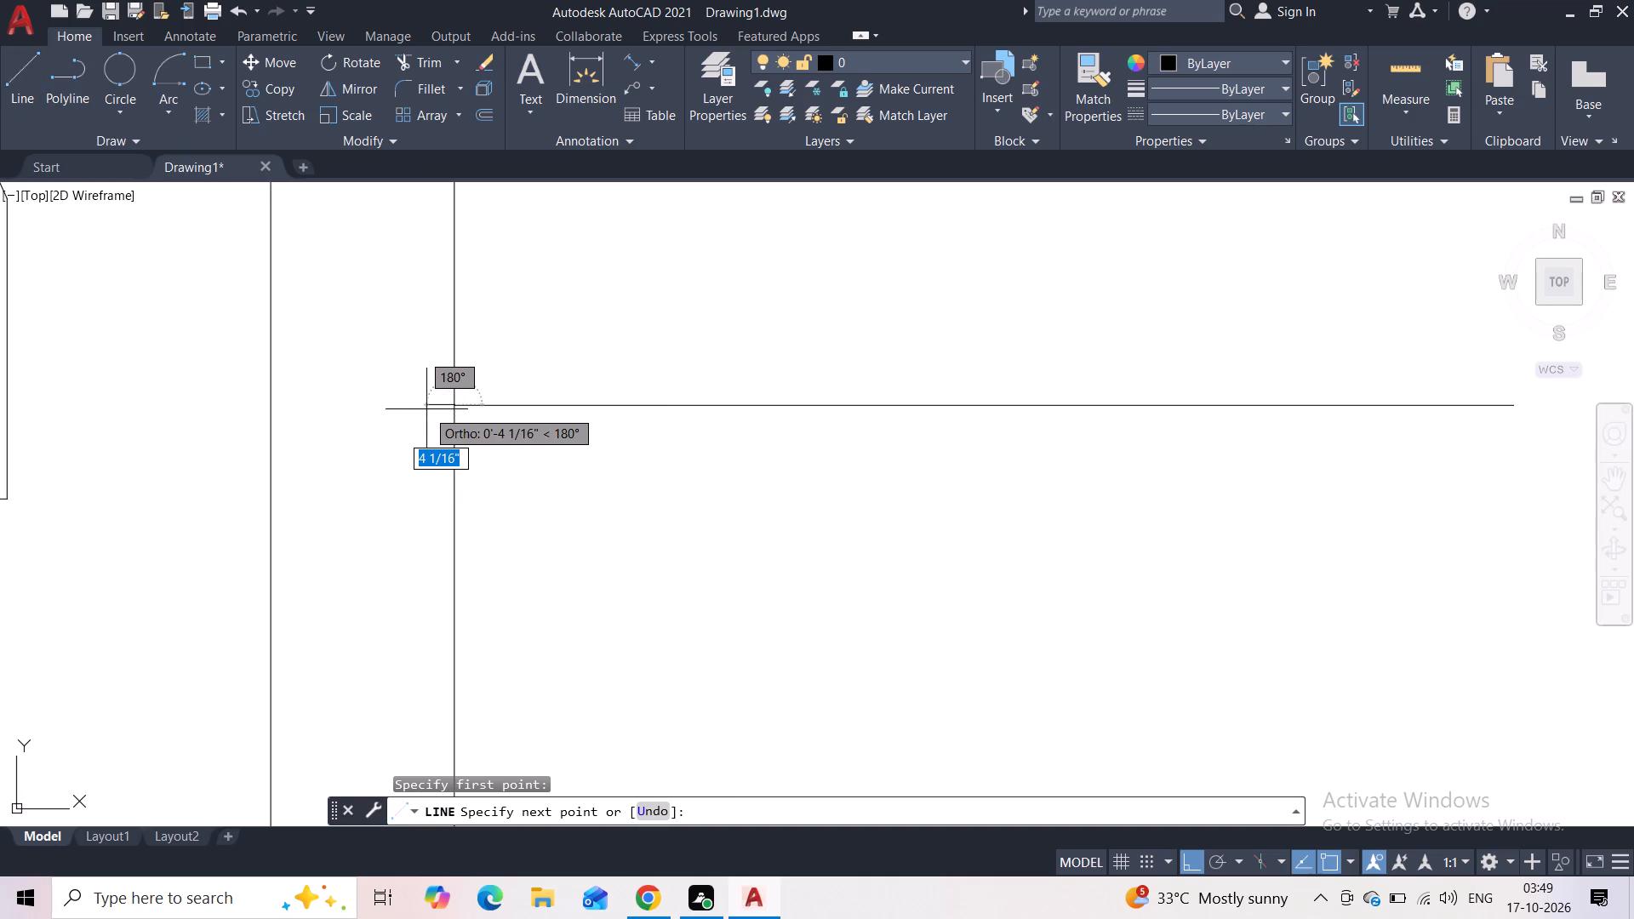
{"action": "left_click", "coordinate": [426, 409]}
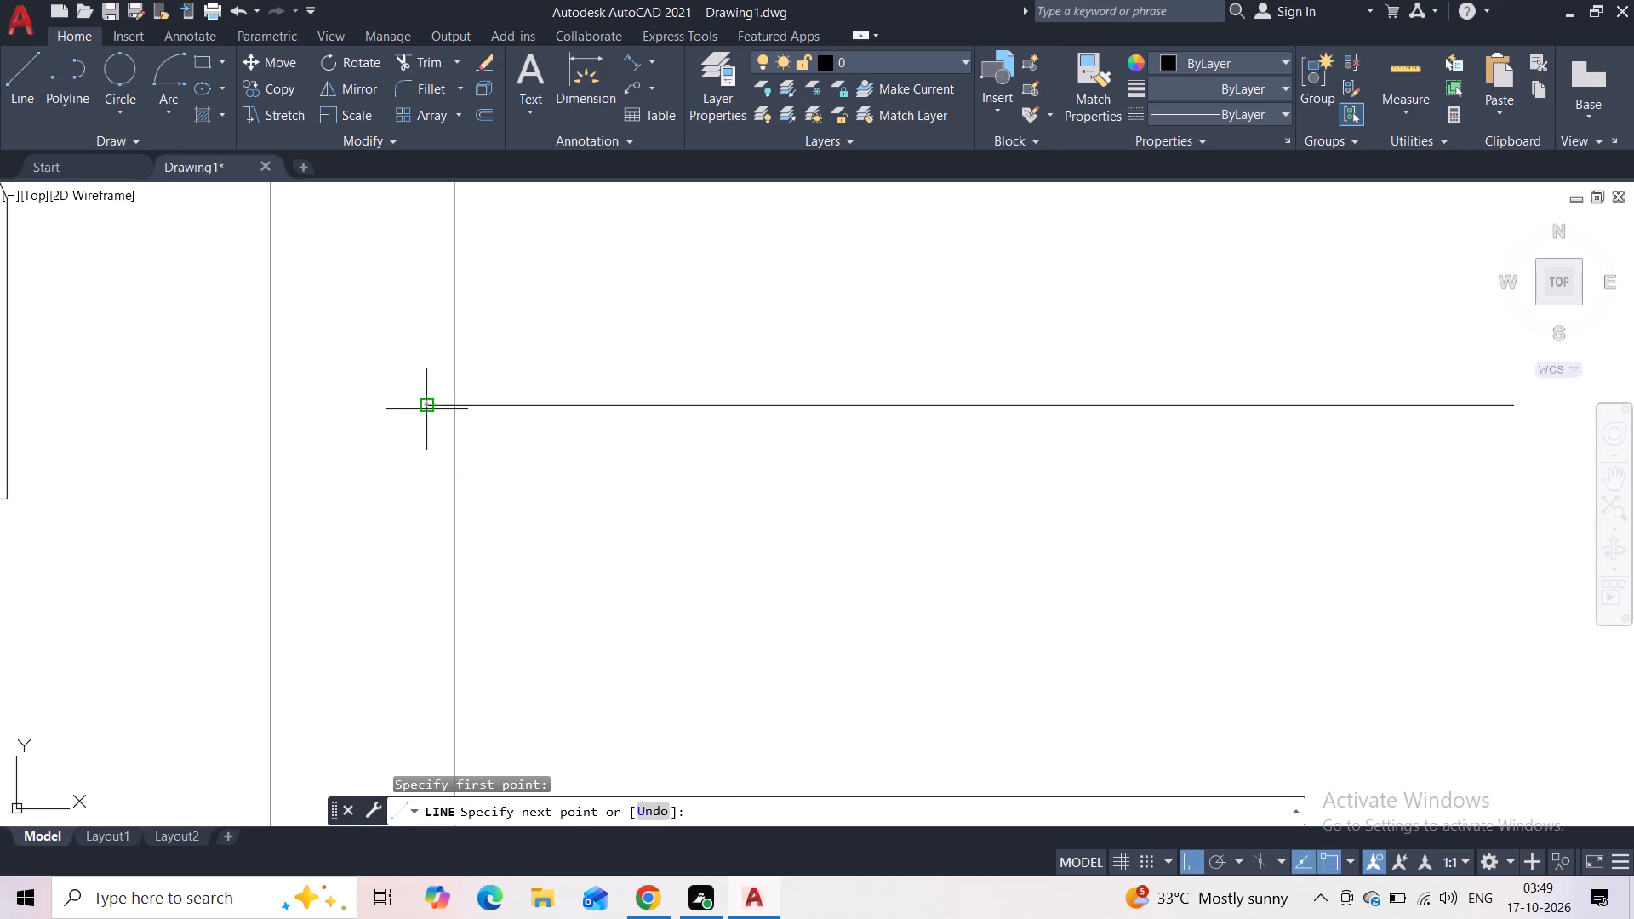
{"action": "left_click", "coordinate": [422, 482]}
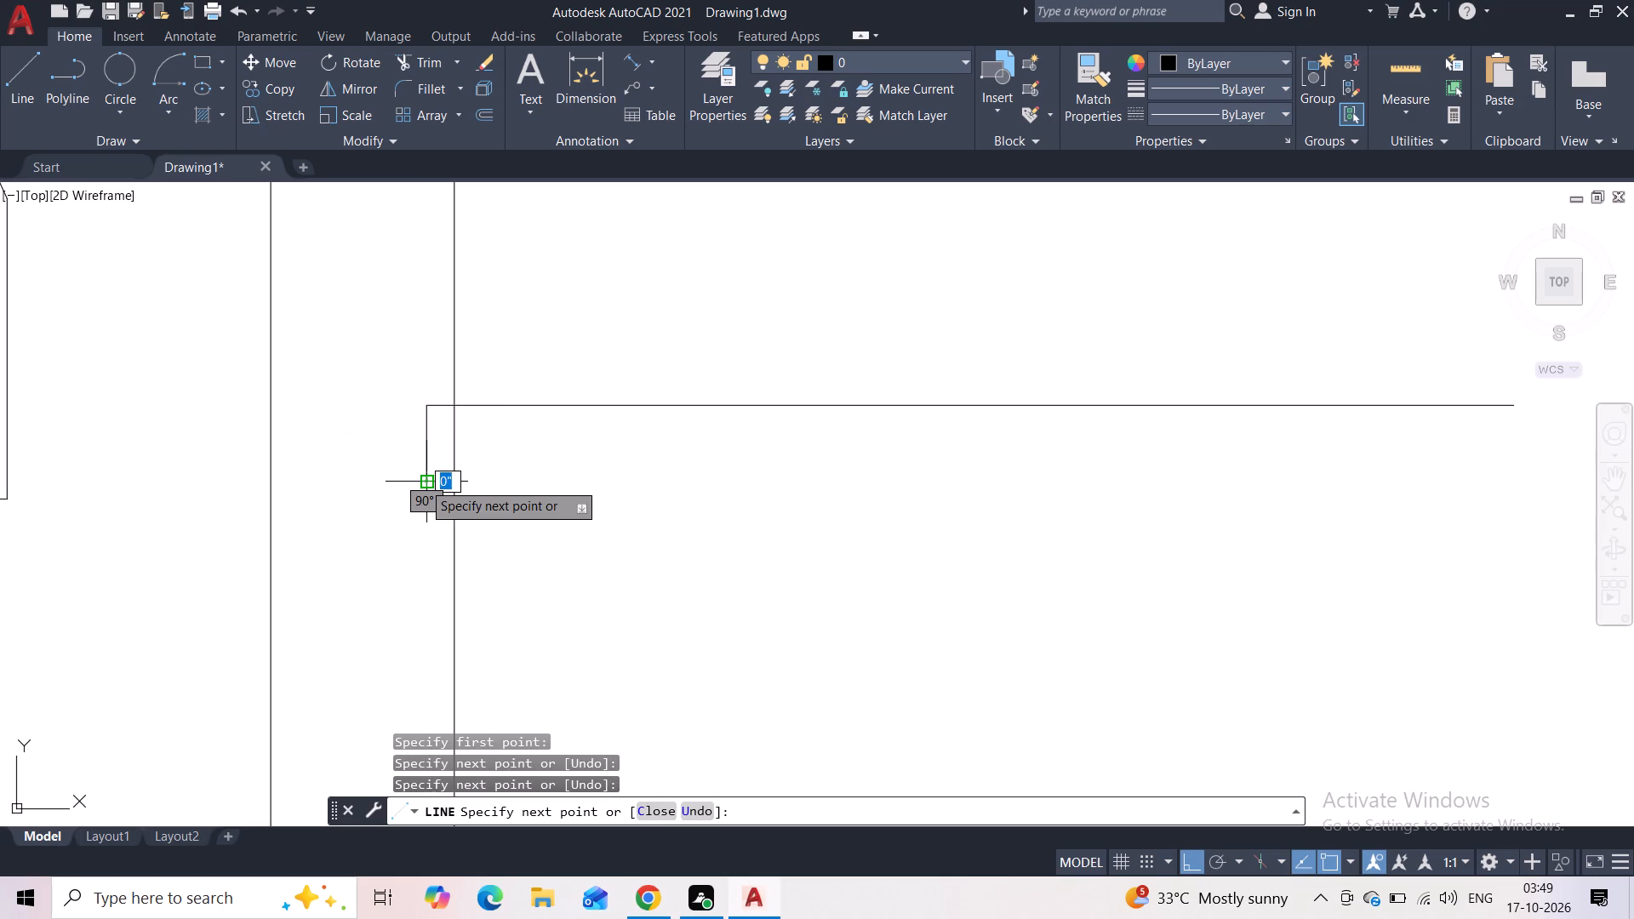
{"action": "key", "text": "Escape"}
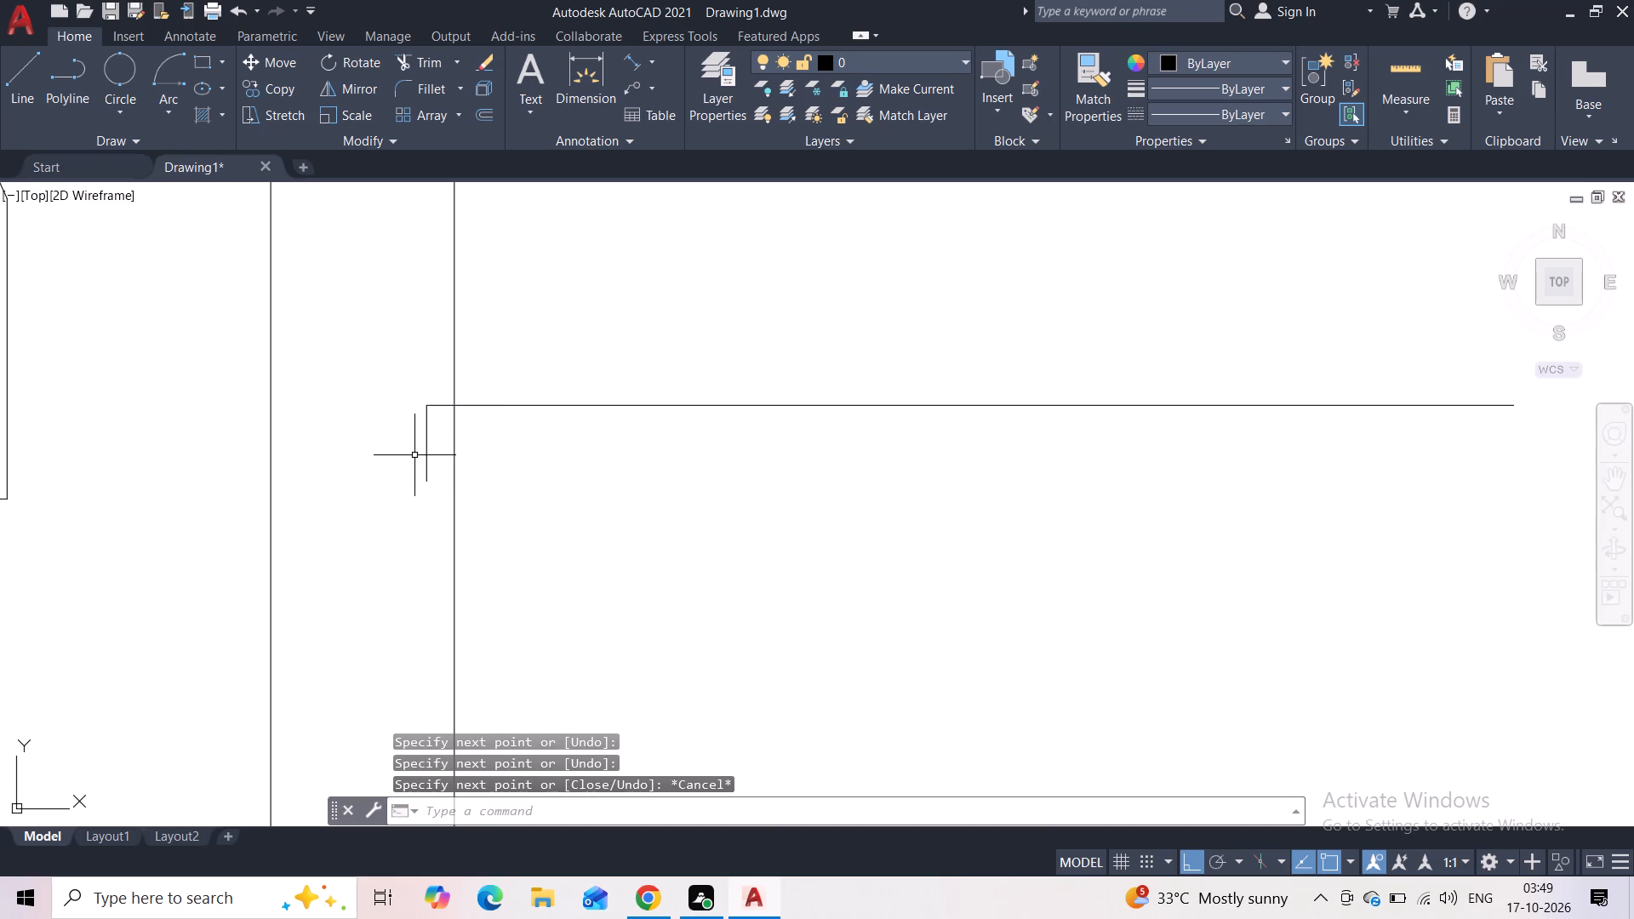
Lengthen the horizontal line slightly farther inward and draw a second vertical down from its new end, level with the first vertical's bottom.
{"action": "scroll", "coordinate": [435, 447], "scroll_direction": "down", "scroll_amount": 4}
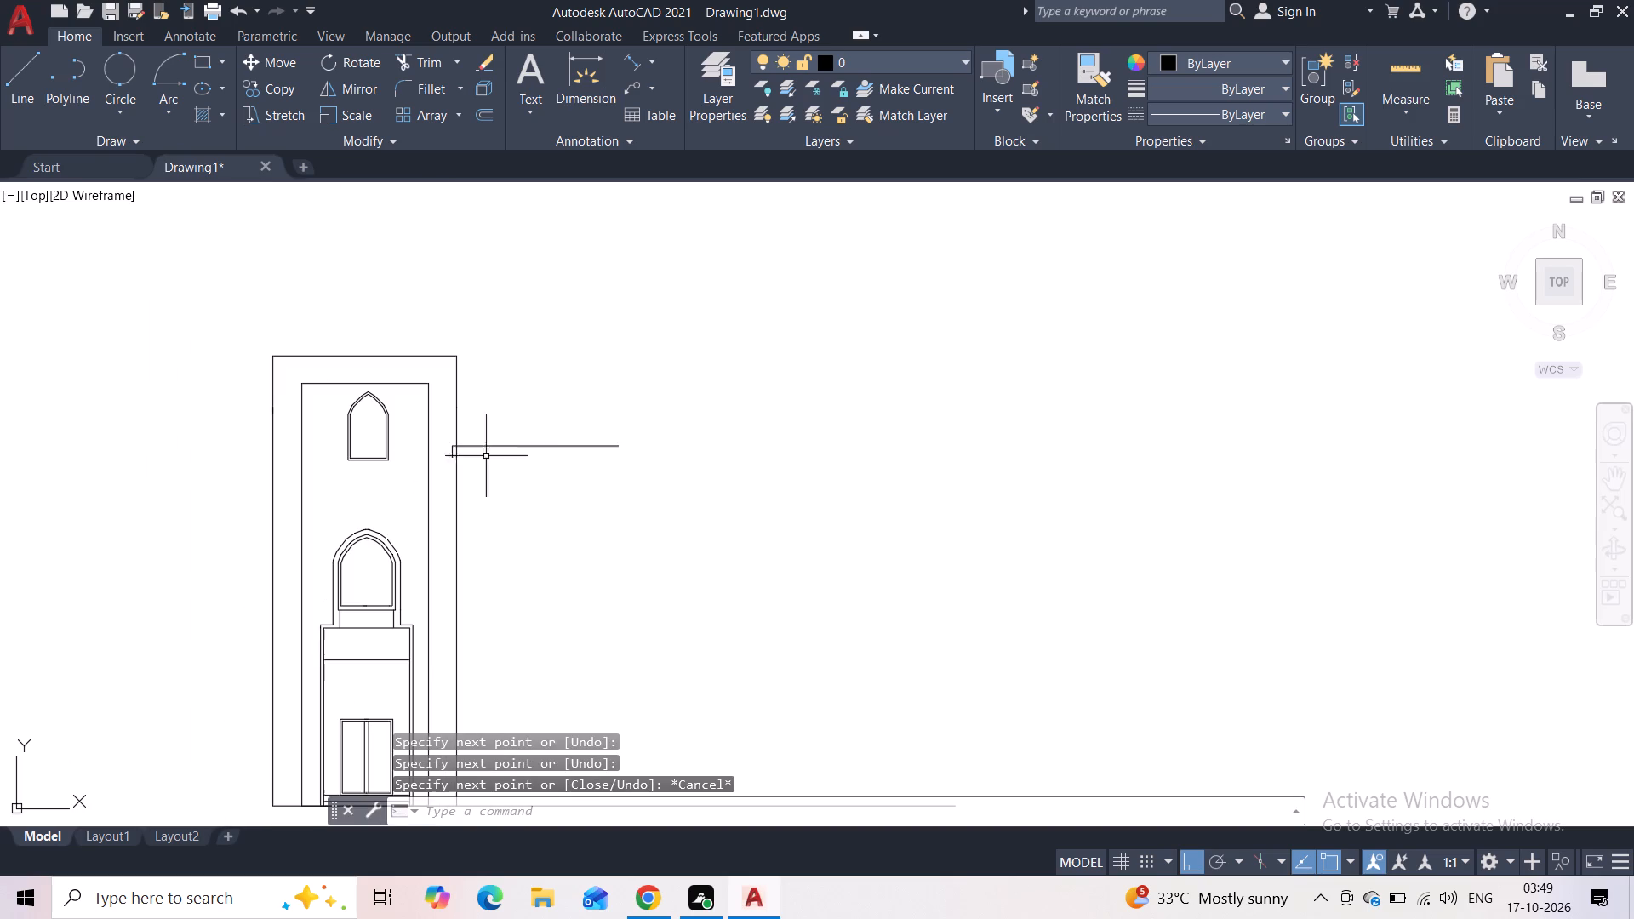
{"action": "middle_click_drag", "start_coordinate": [582, 482], "coordinate": [470, 357]}
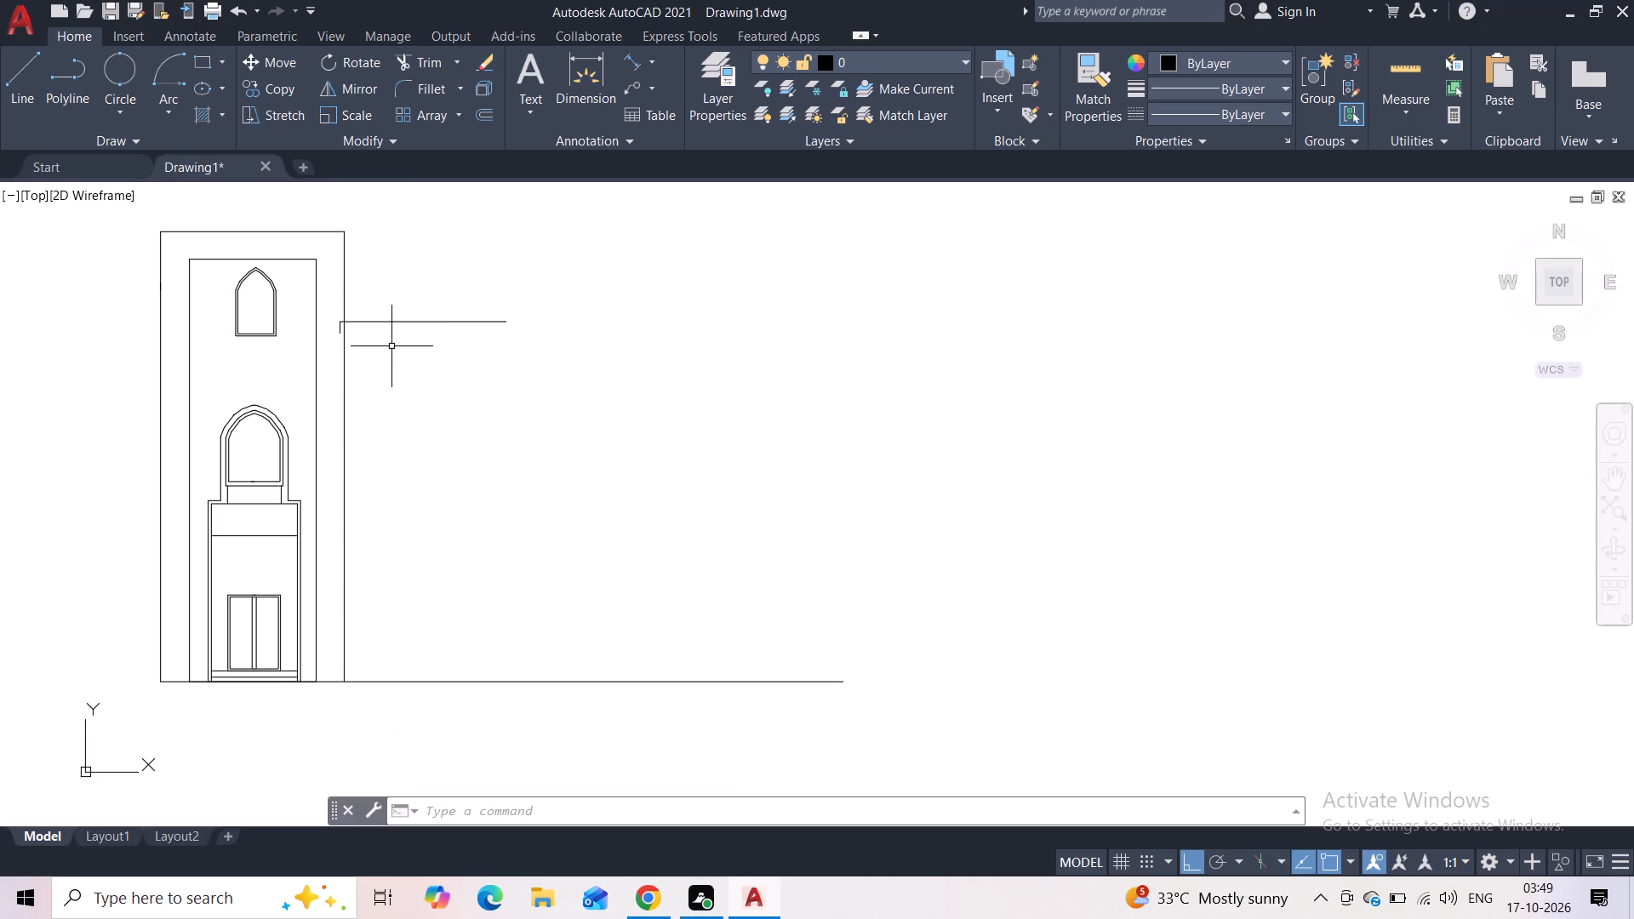
{"action": "scroll", "coordinate": [321, 325], "scroll_direction": "up", "scroll_amount": 3}
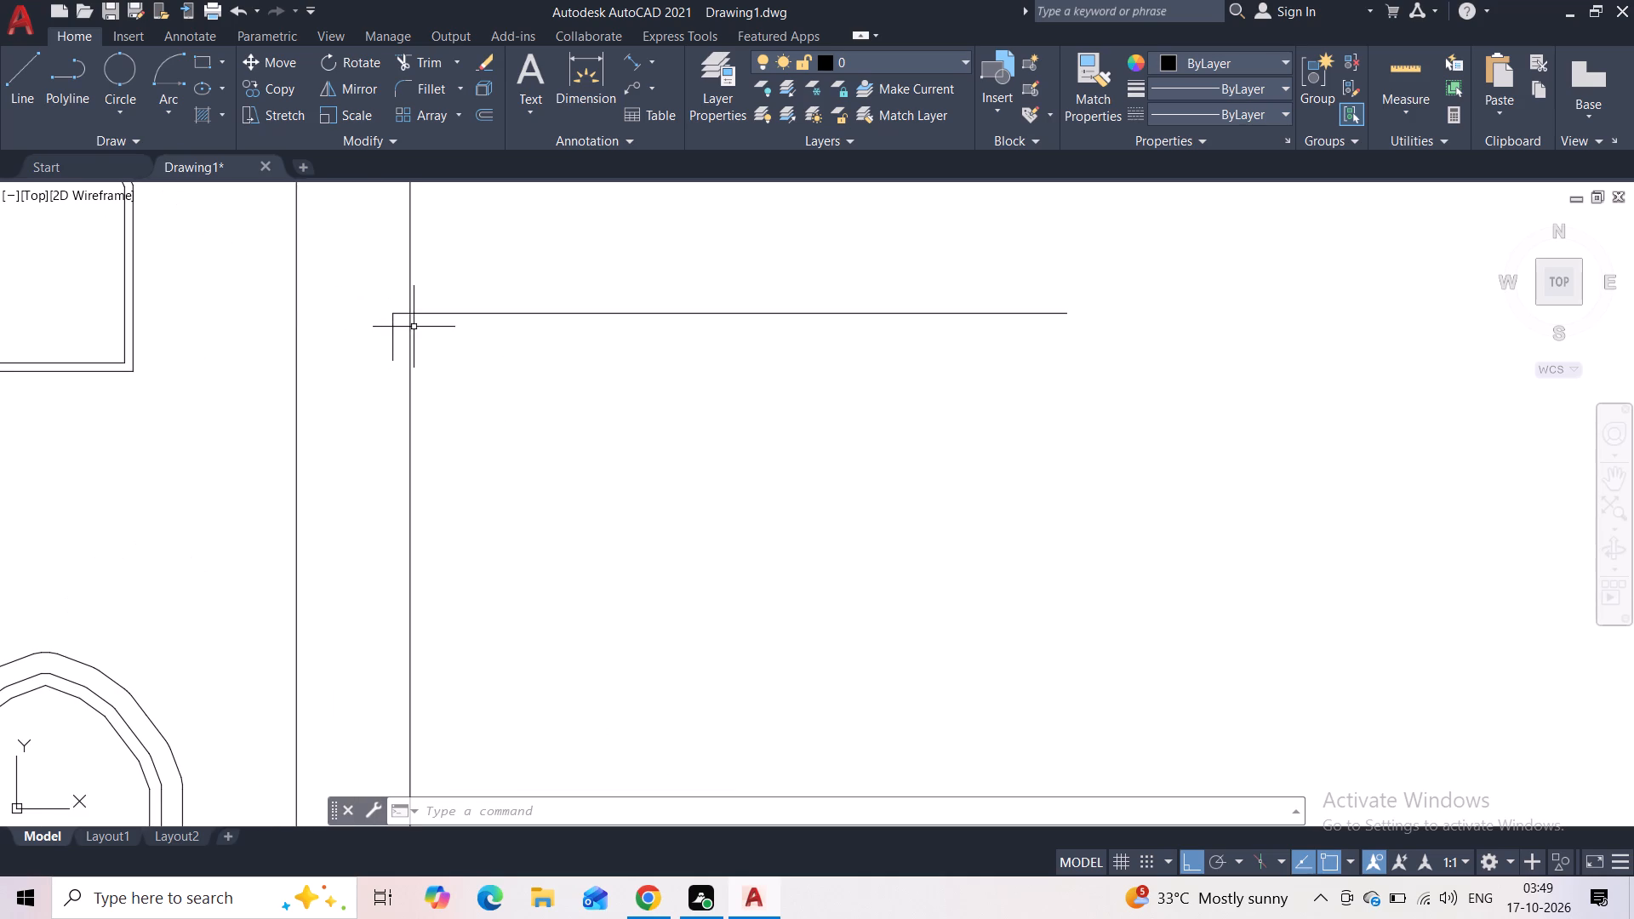
{"action": "scroll", "coordinate": [398, 327], "scroll_direction": "up", "scroll_amount": 3}
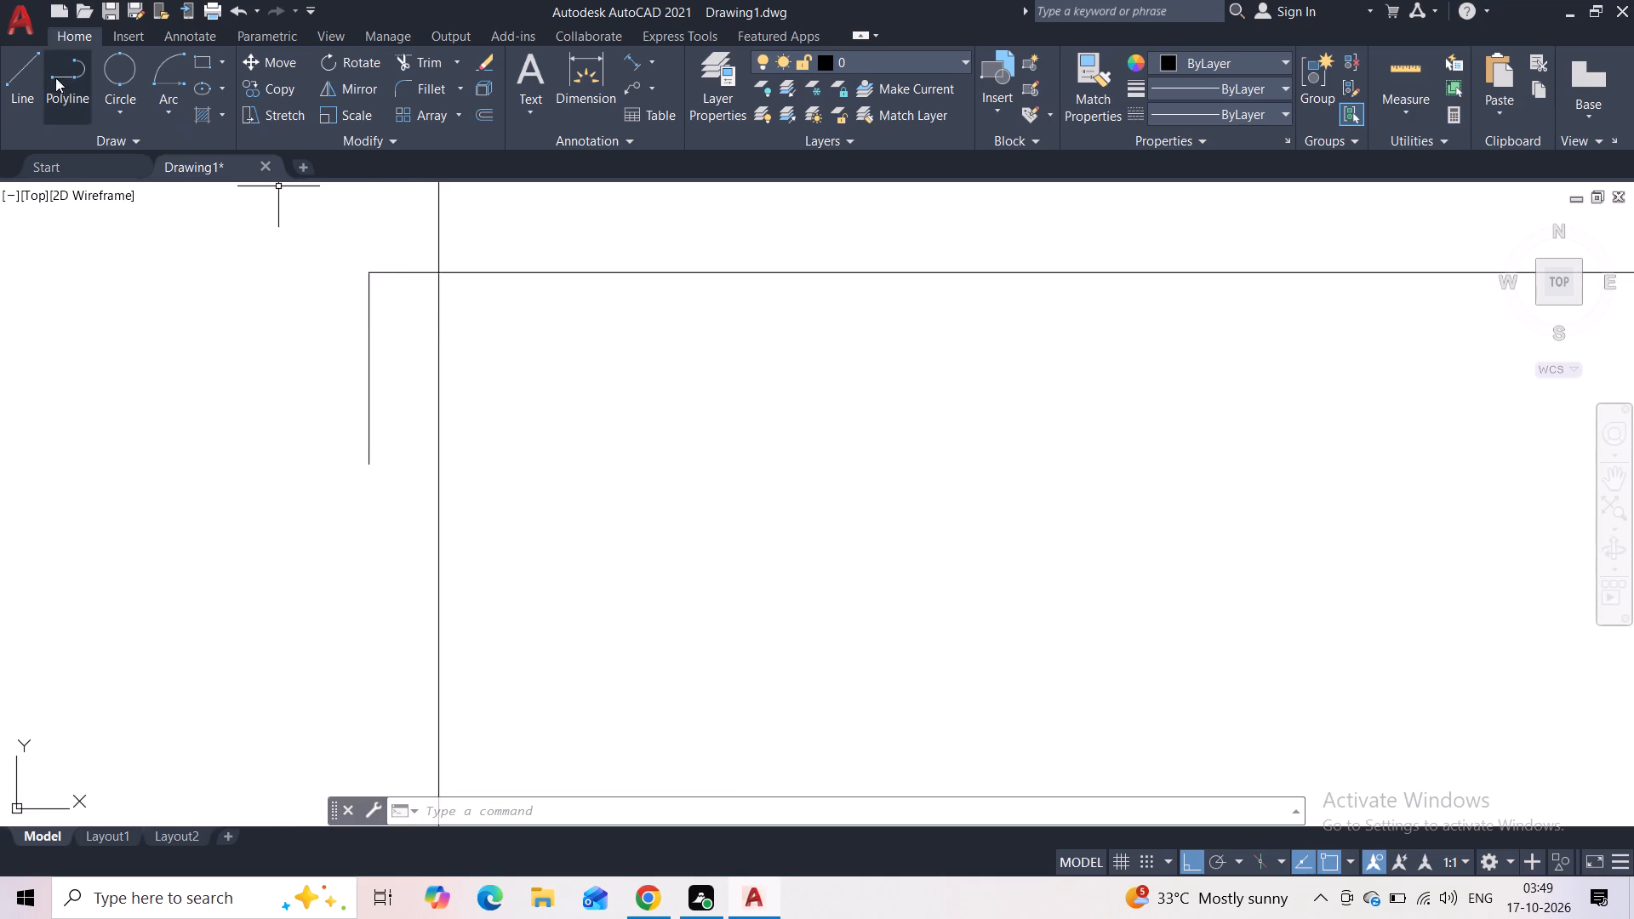
{"action": "left_click", "coordinate": [37, 77]}
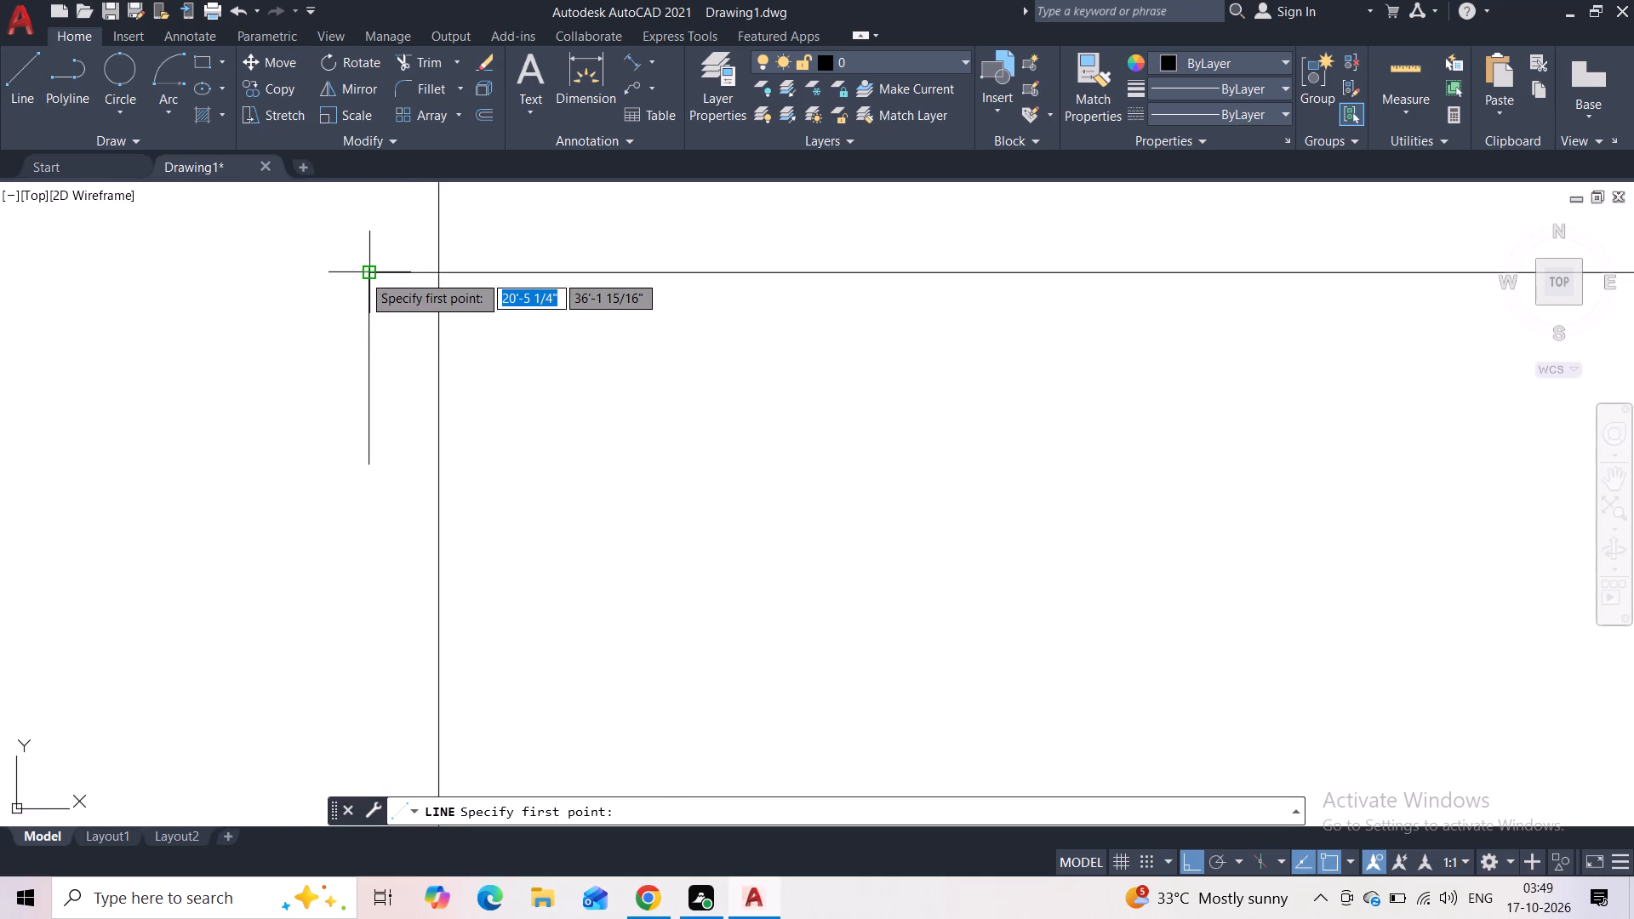
{"action": "left_click", "coordinate": [363, 274]}
{"action": "left_click", "coordinate": [338, 277]}
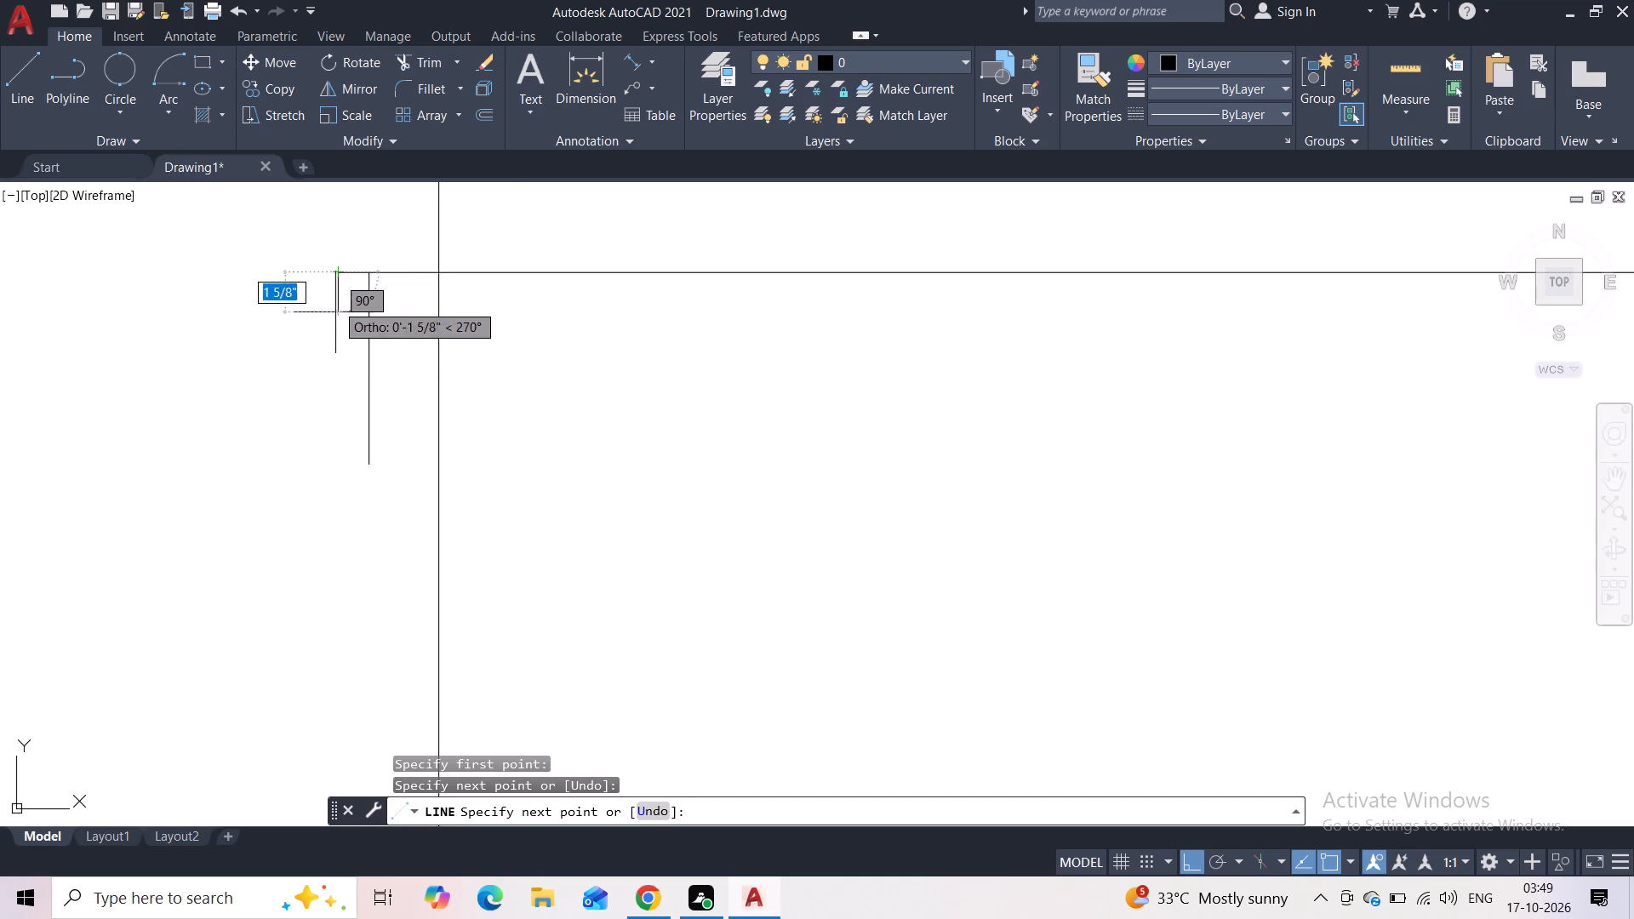
{"action": "left_click", "coordinate": [337, 464]}
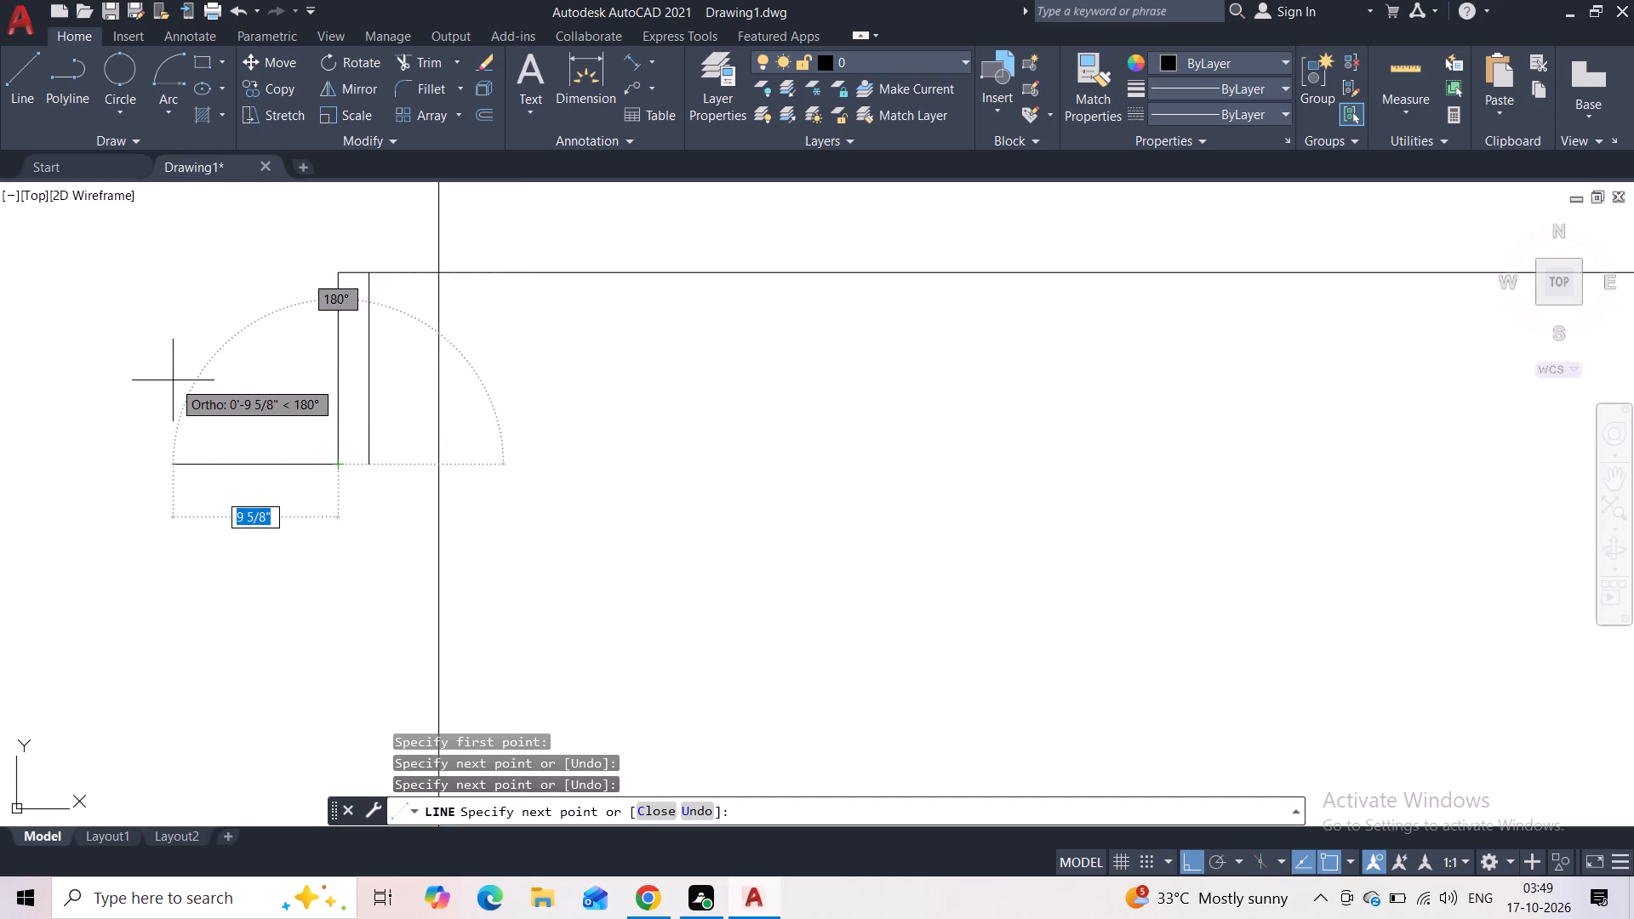
{"action": "key", "text": "Escape"}
Erase the first short vertical segment, the one nearer the tower's outer edge.
{"action": "left_click", "coordinate": [403, 445]}
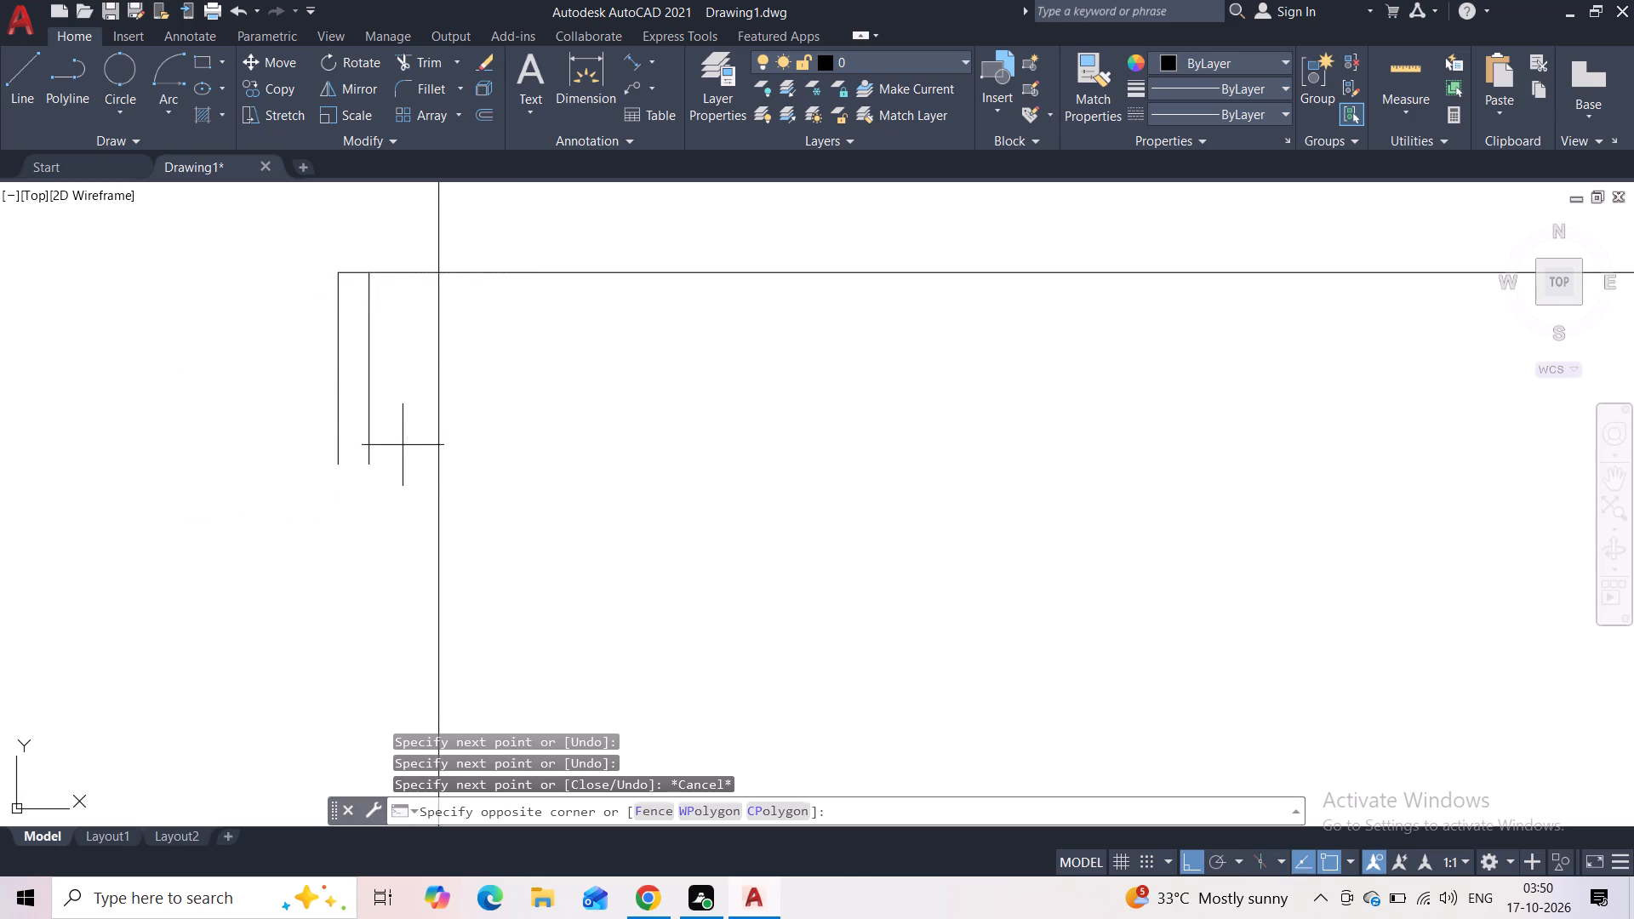
{"action": "left_click", "coordinate": [366, 472]}
{"action": "key", "text": "Delete"}
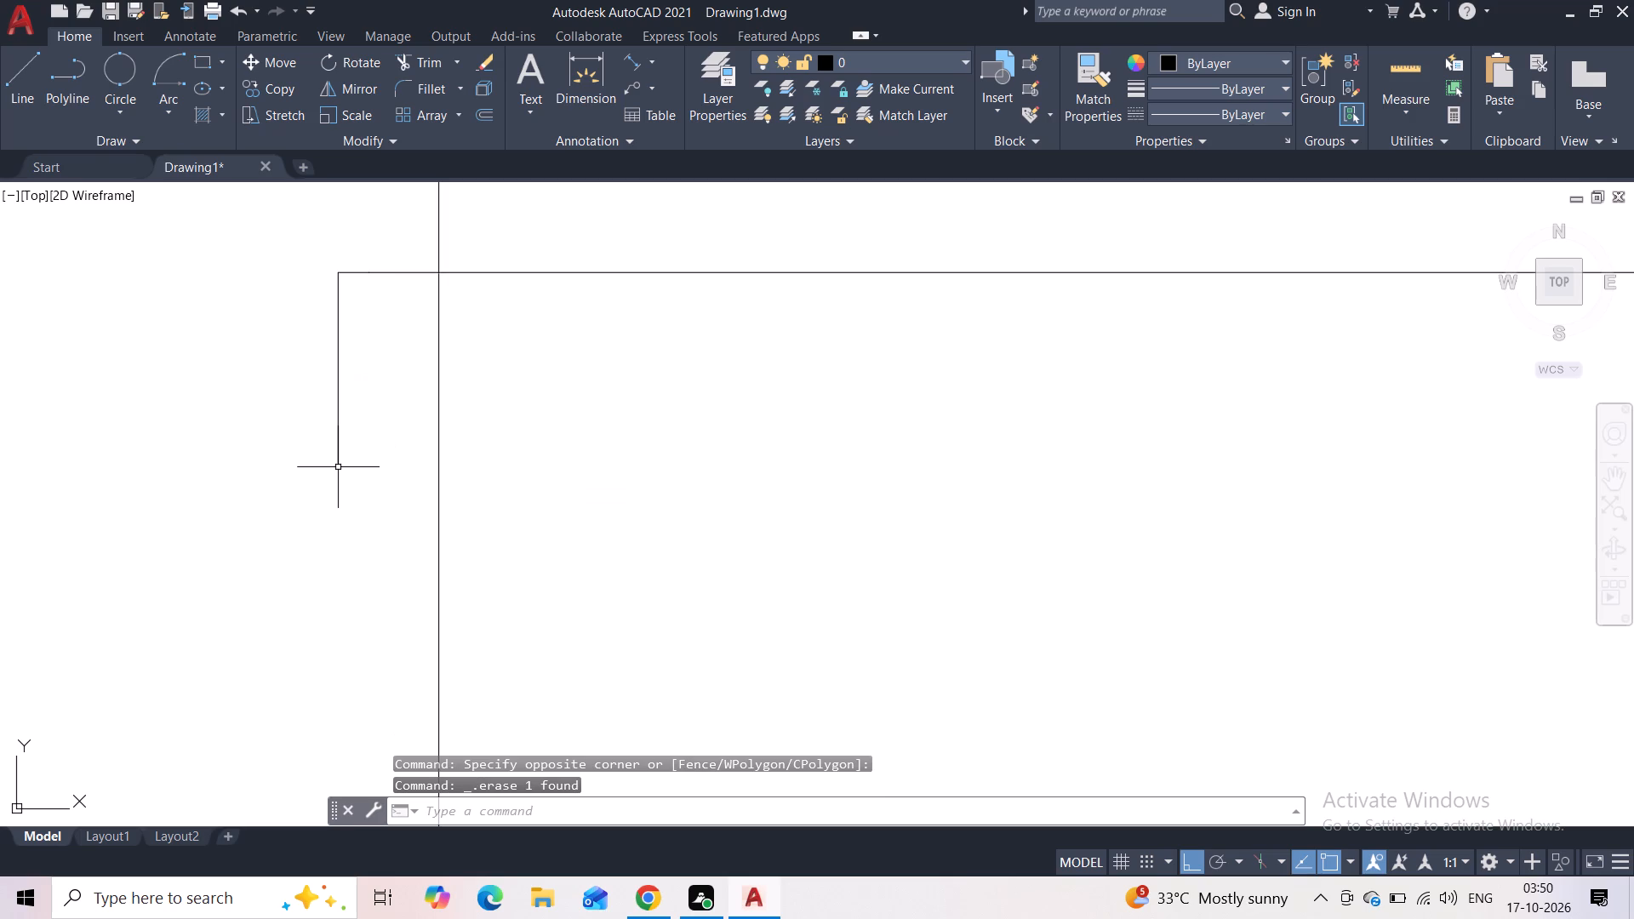
Draw a parallel horizontal line about 13'-6" long from the short vertical's midpoint, ending level with the upper line's outer end.
{"action": "scroll", "coordinate": [347, 452], "scroll_direction": "down", "scroll_amount": 4}
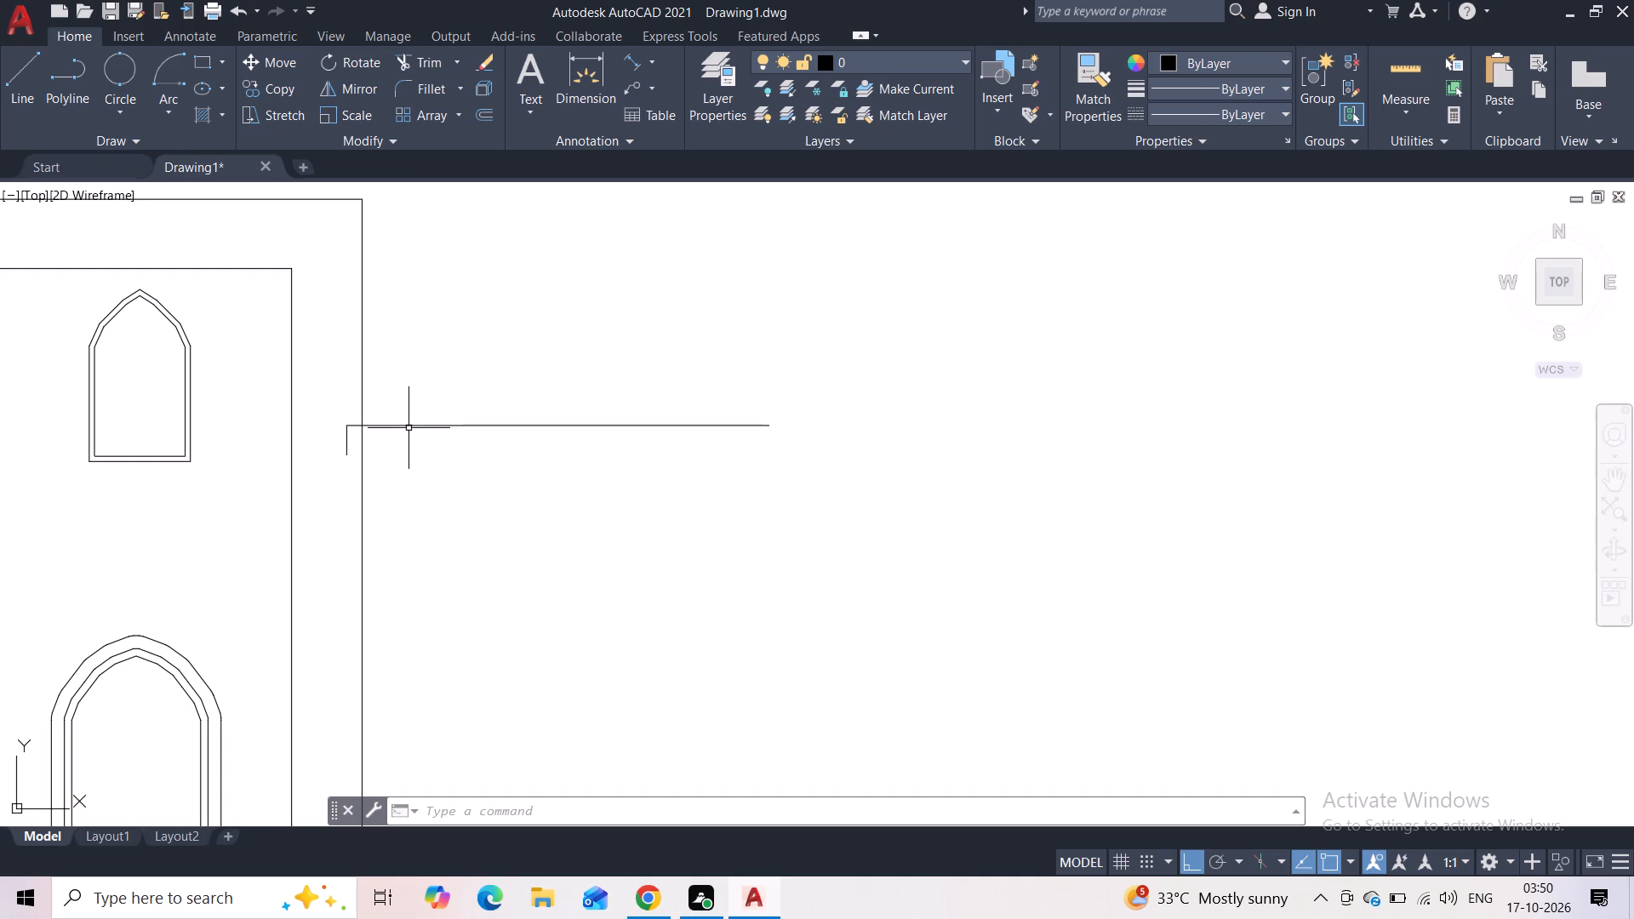
{"action": "scroll", "coordinate": [328, 459], "scroll_direction": "up", "scroll_amount": 1}
{"action": "middle_click_drag", "start_coordinate": [328, 459], "coordinate": [354, 393]}
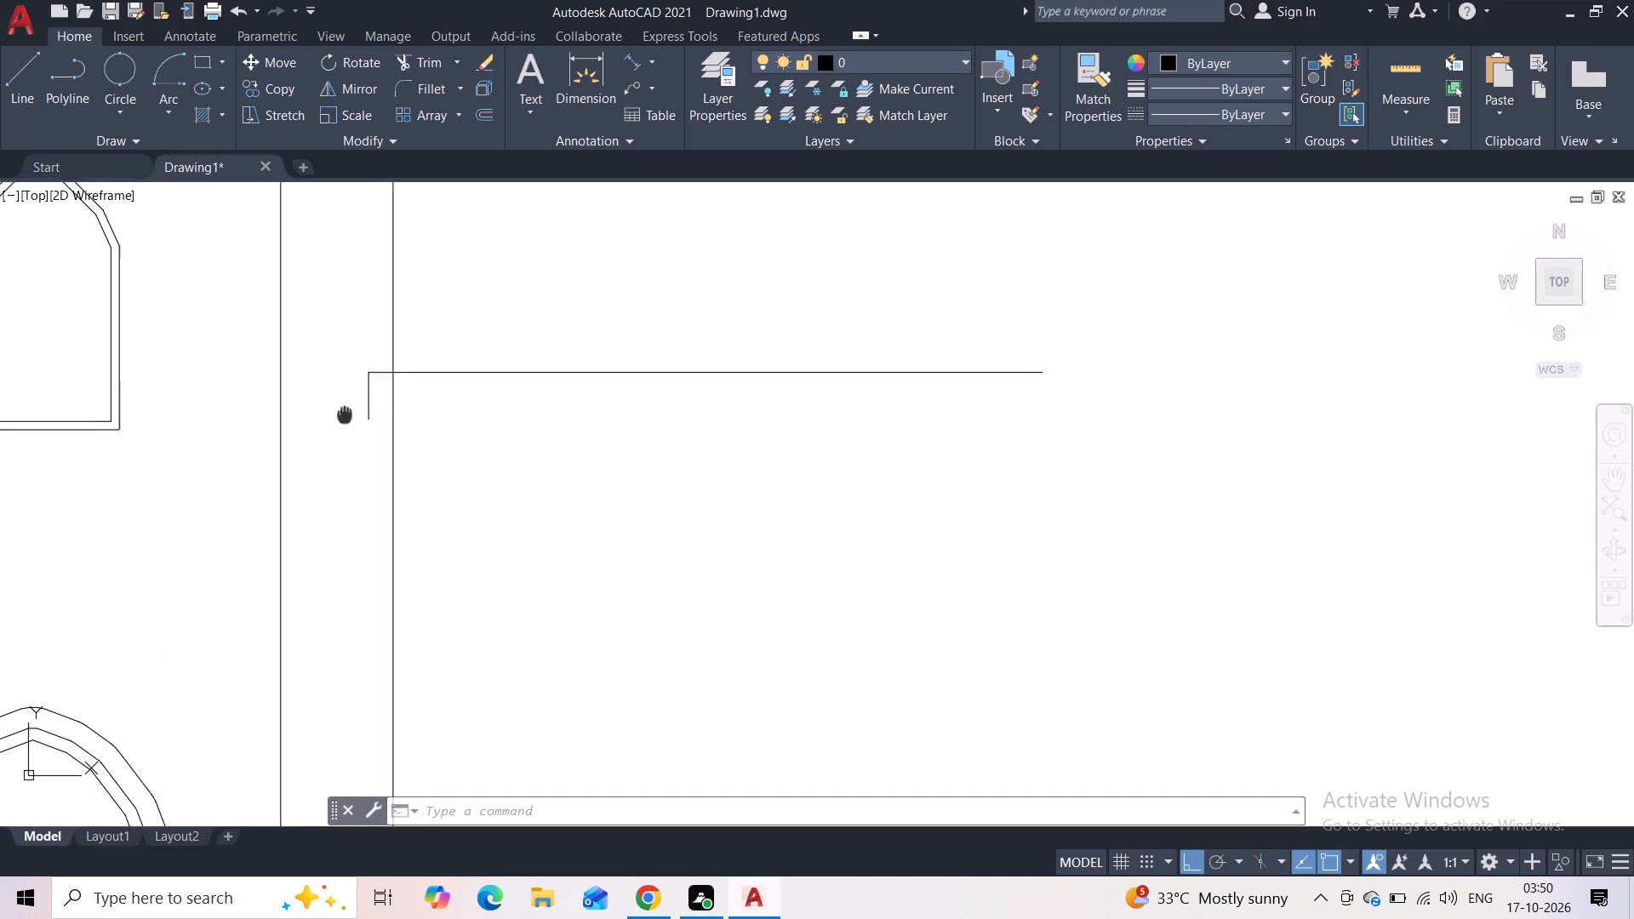
{"action": "middle_click_drag", "start_coordinate": [354, 393], "coordinate": [354, 392]}
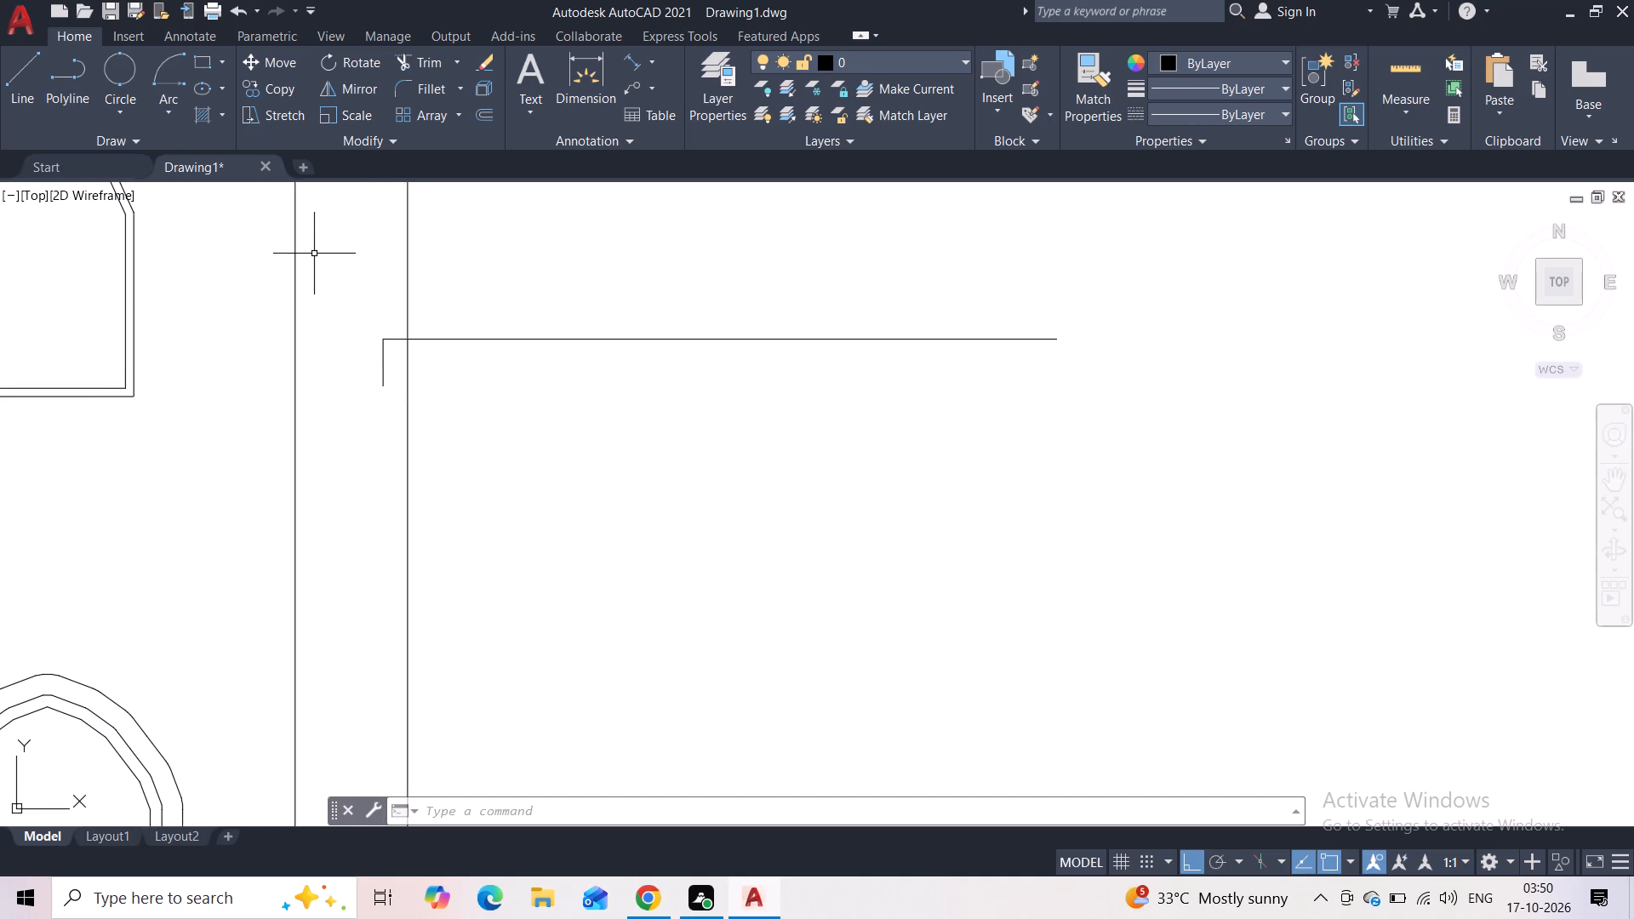
{"action": "left_click", "coordinate": [32, 96]}
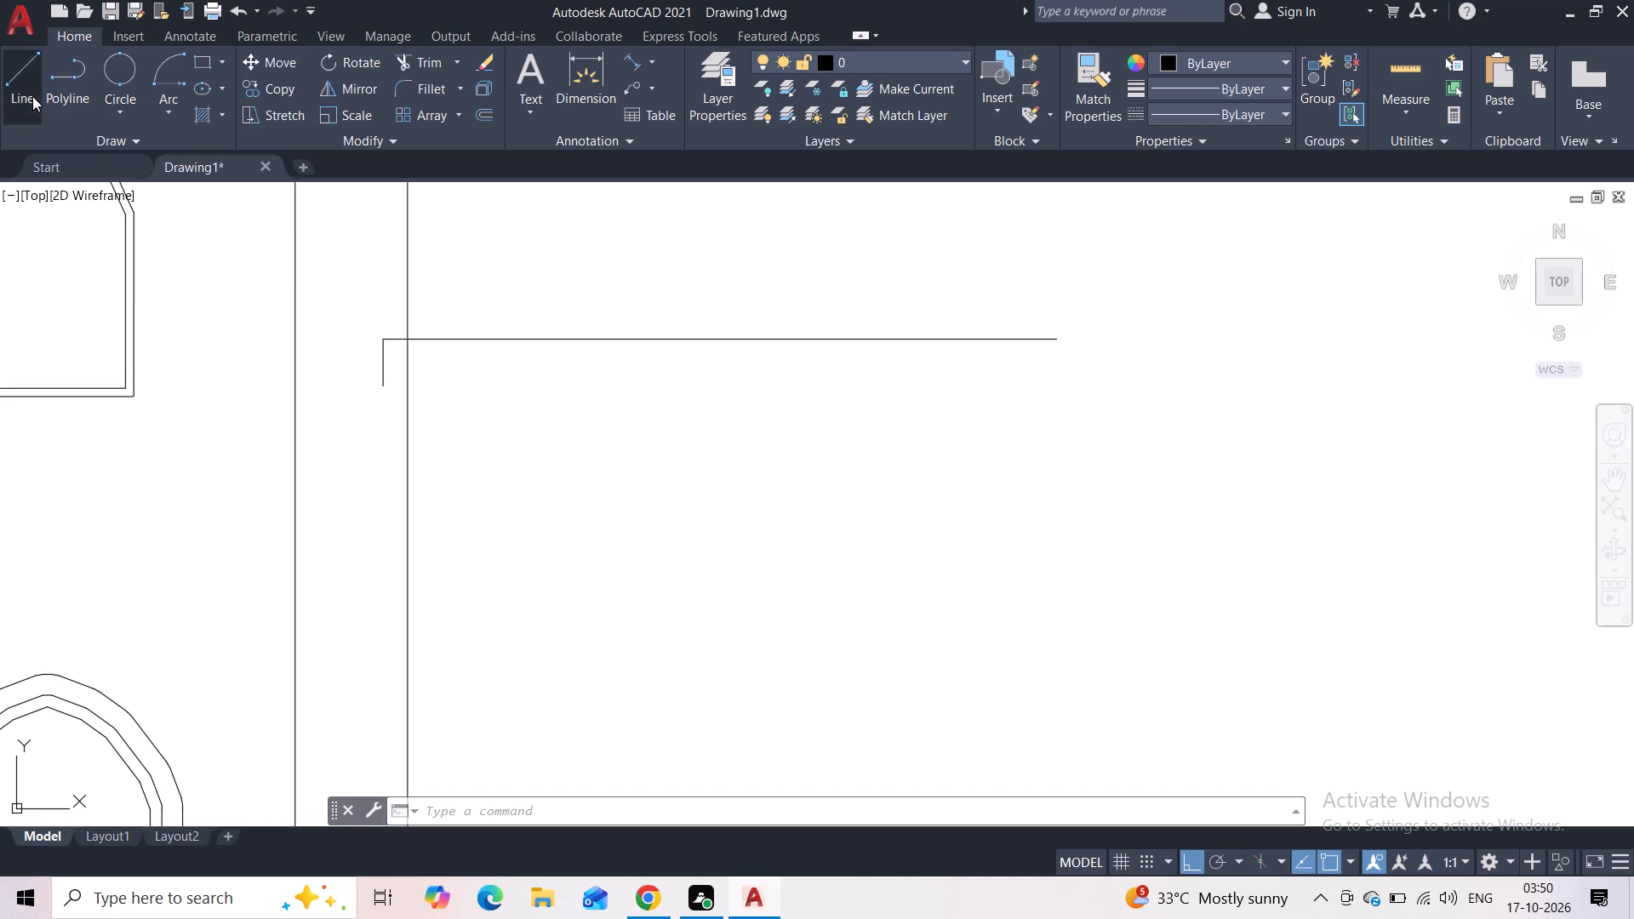
{"action": "left_click", "coordinate": [383, 362]}
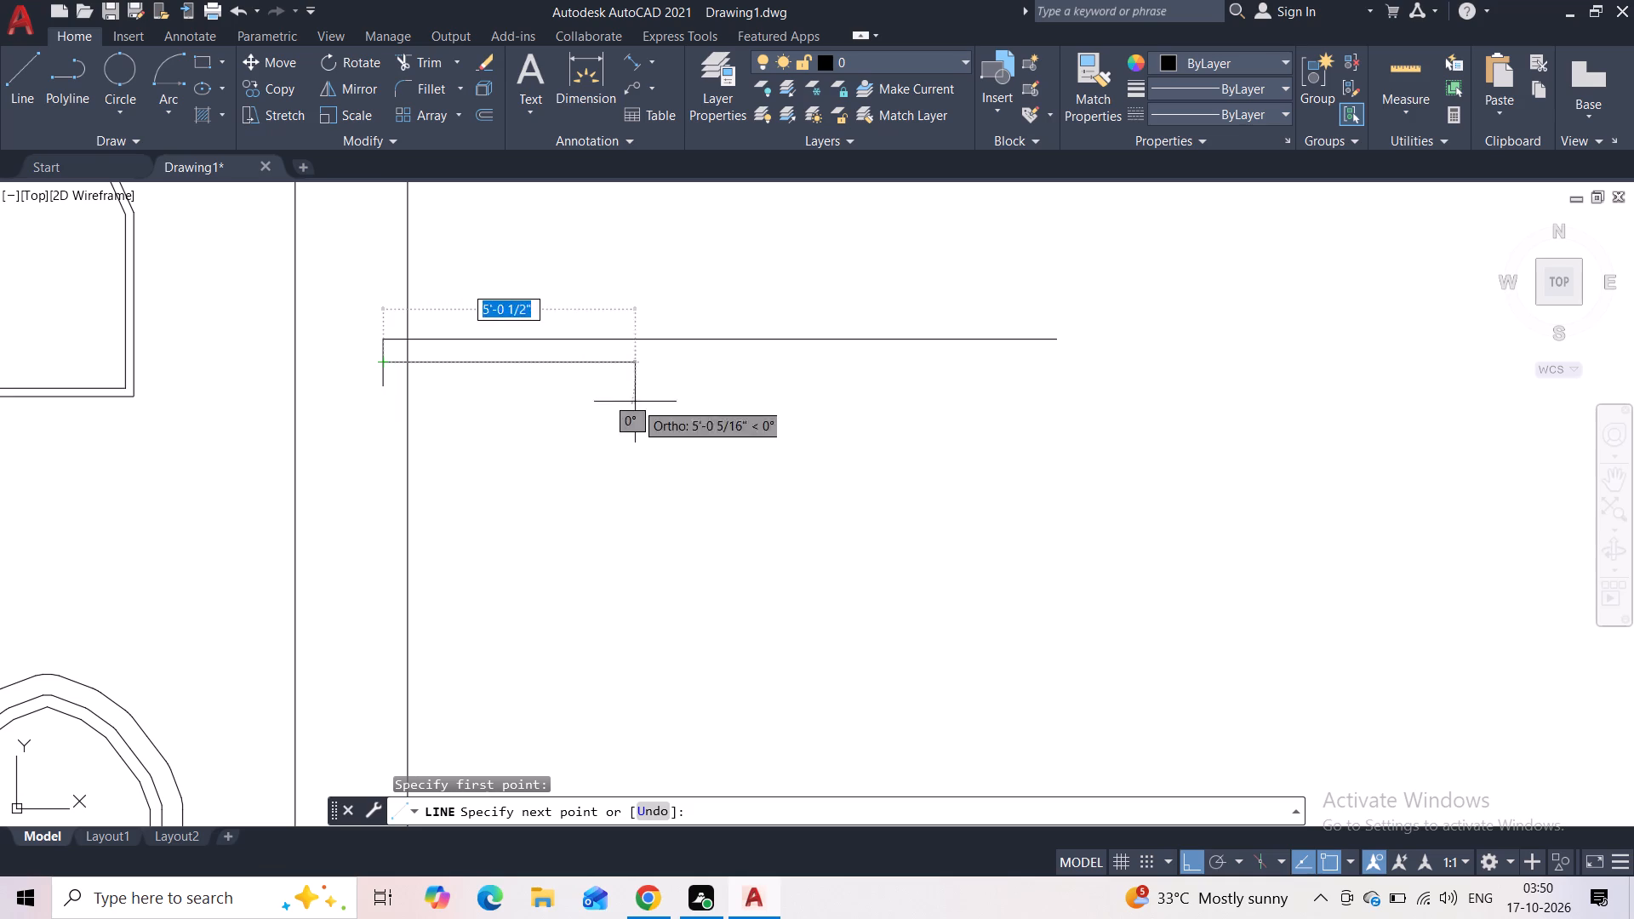
{"action": "left_click", "coordinate": [1057, 397]}
{"action": "key", "text": "Escape"}
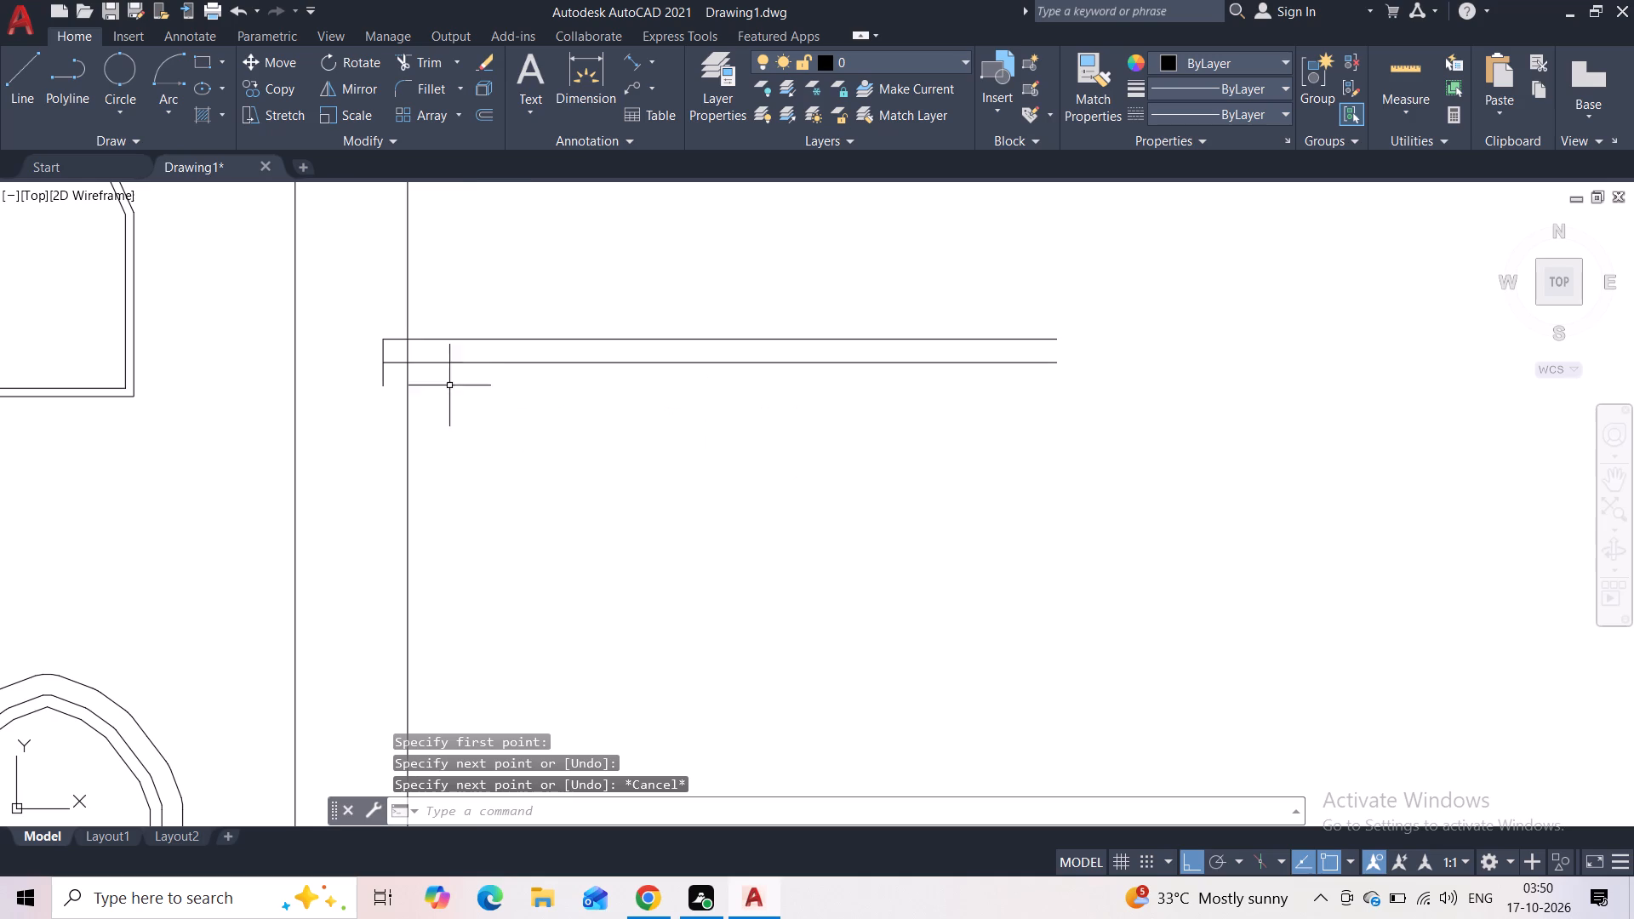
Extend the short vertical downward with a line from its lower end.
{"action": "scroll", "coordinate": [416, 377], "scroll_direction": "up", "scroll_amount": 1}
{"action": "scroll", "coordinate": [416, 377], "scroll_direction": "down", "scroll_amount": 5}
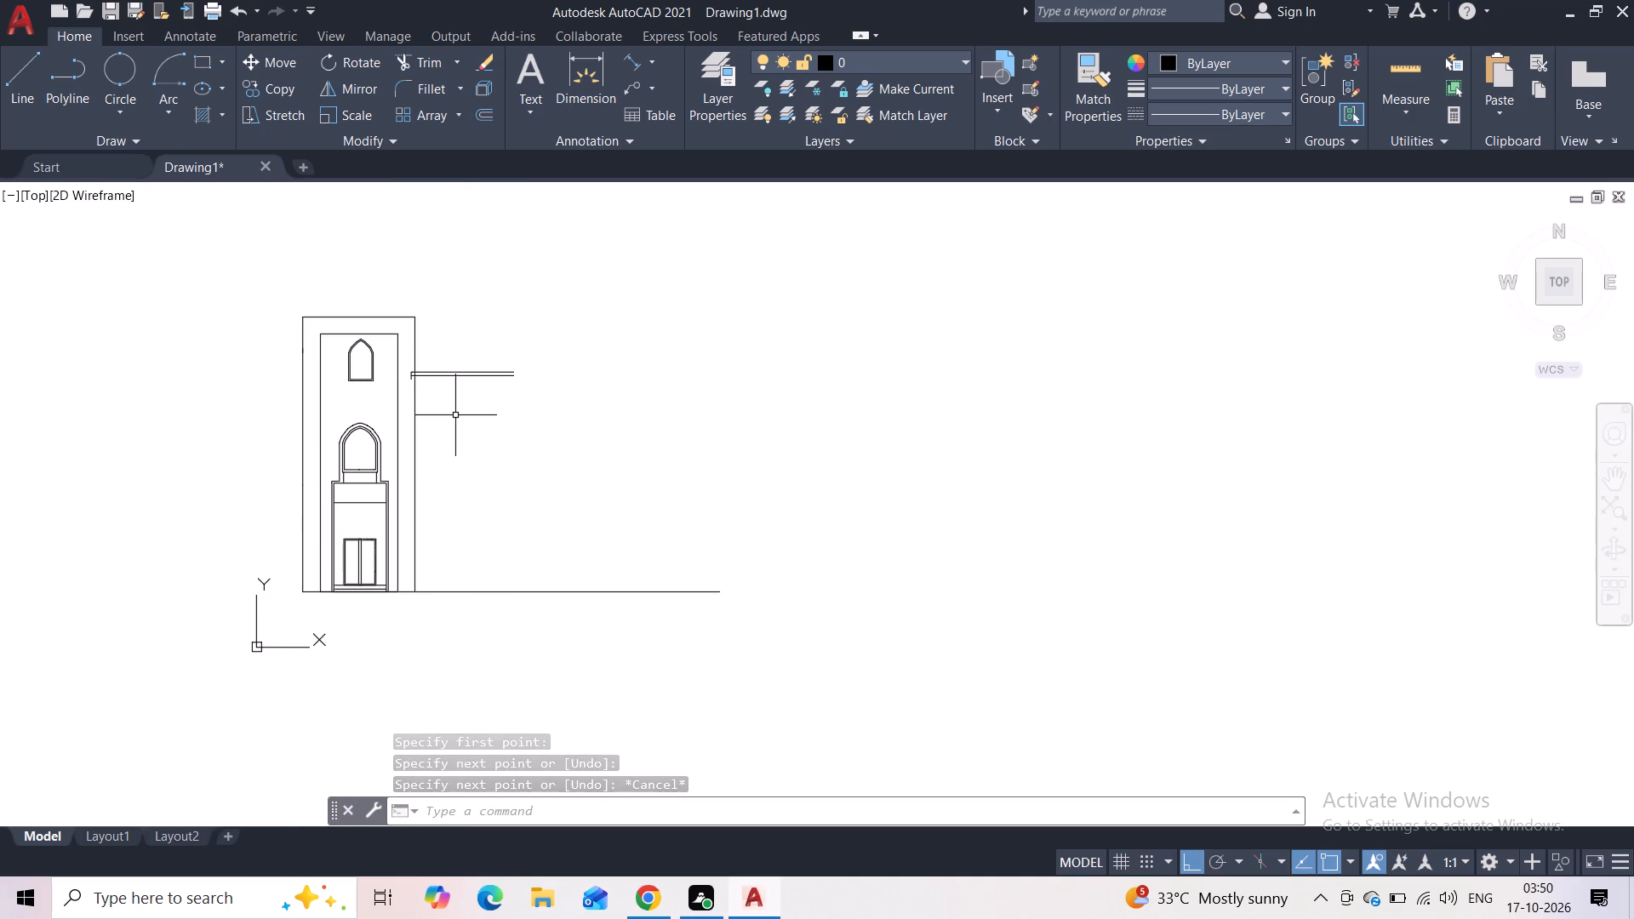
{"action": "scroll", "coordinate": [450, 403], "scroll_direction": "up", "scroll_amount": 3}
{"action": "left_click", "coordinate": [3, 93]}
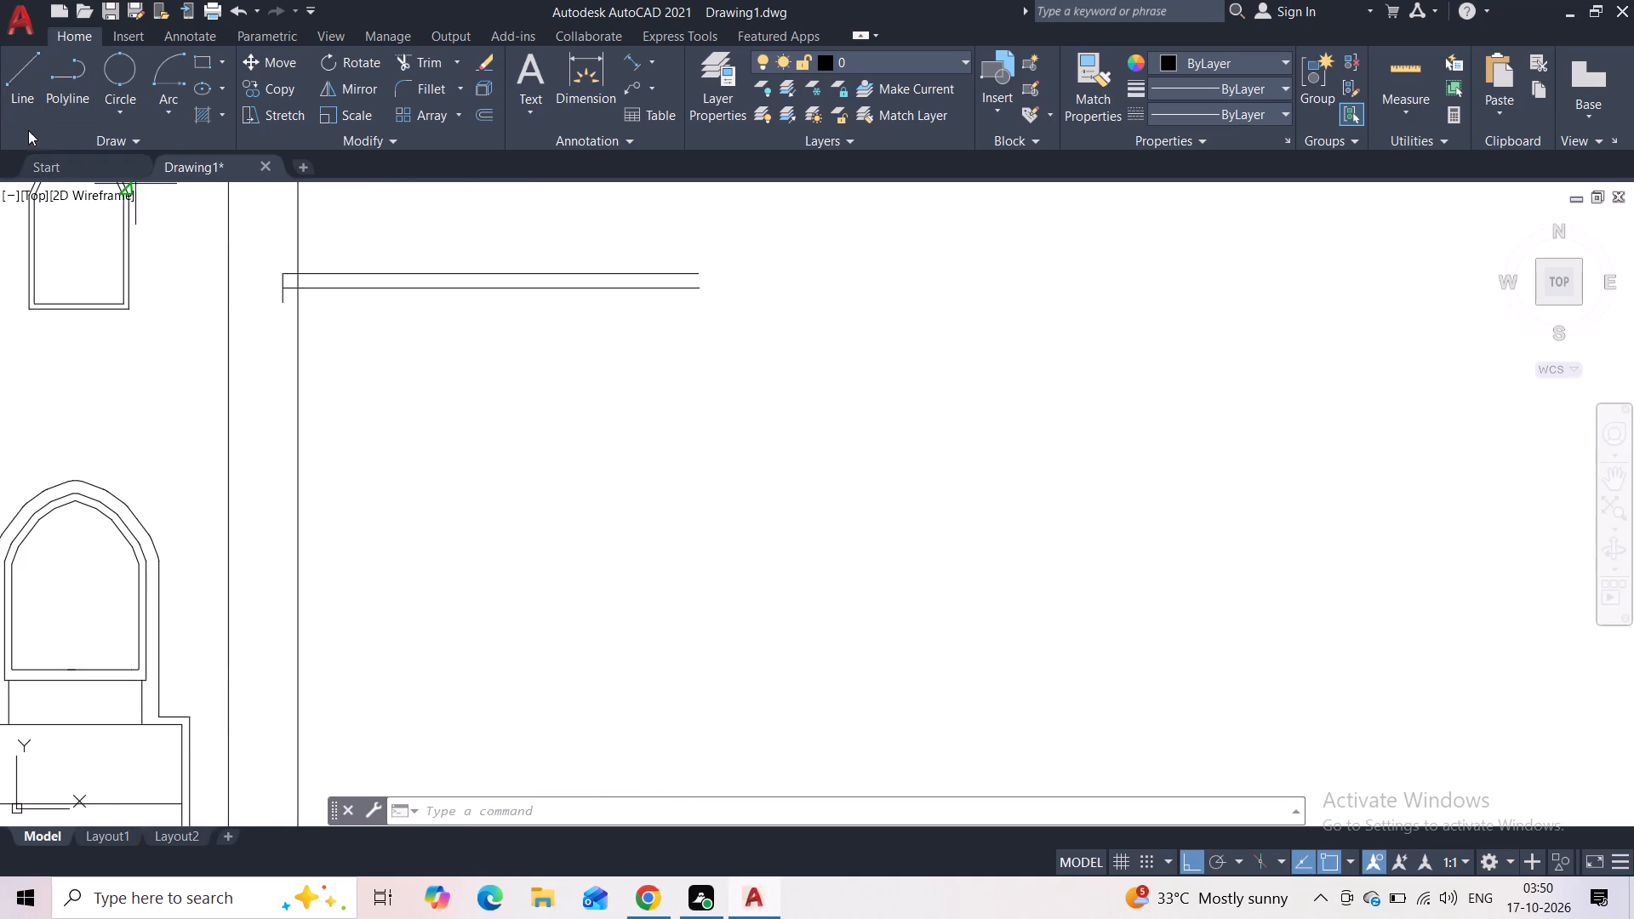
{"action": "left_click", "coordinate": [283, 305]}
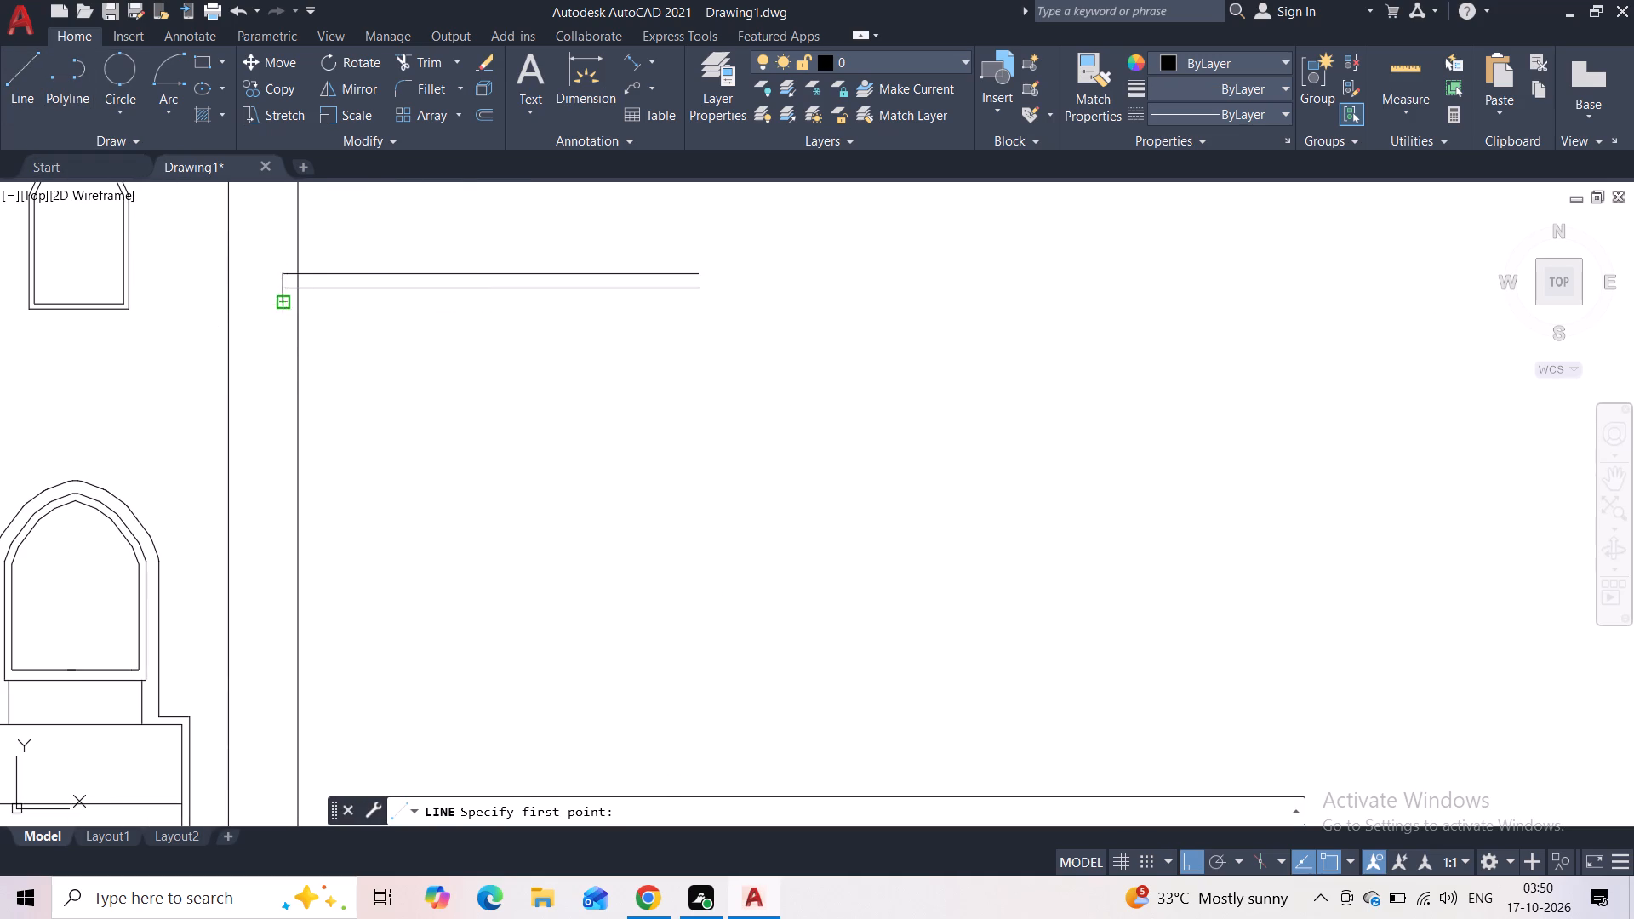
{"action": "left_click", "coordinate": [286, 340]}
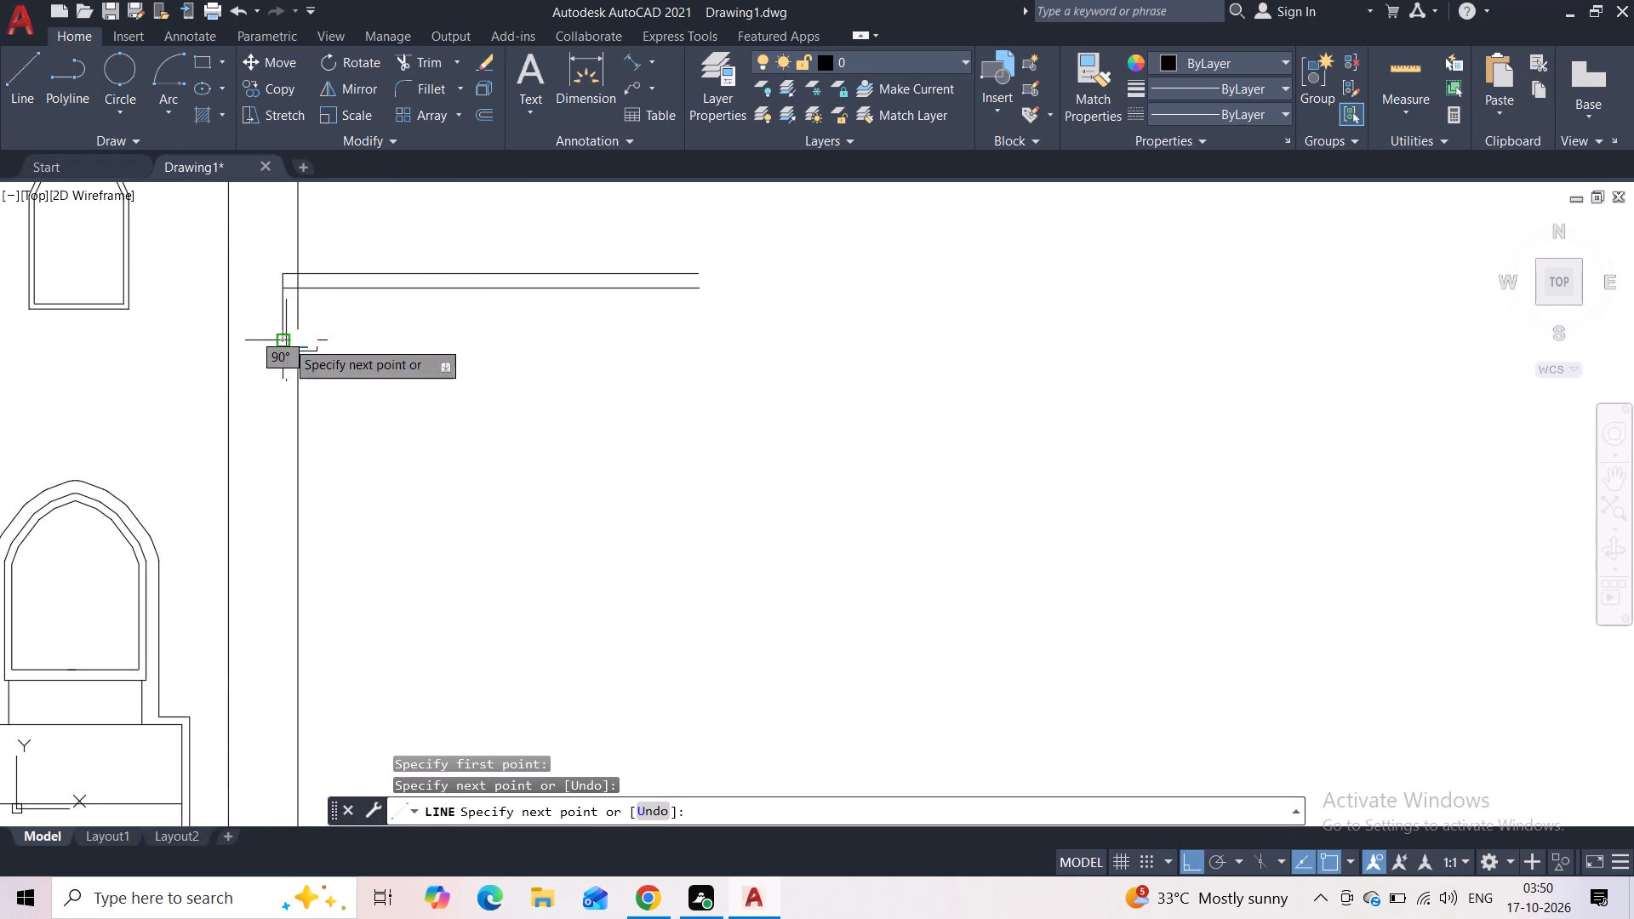
{"action": "key", "text": "Escape"}
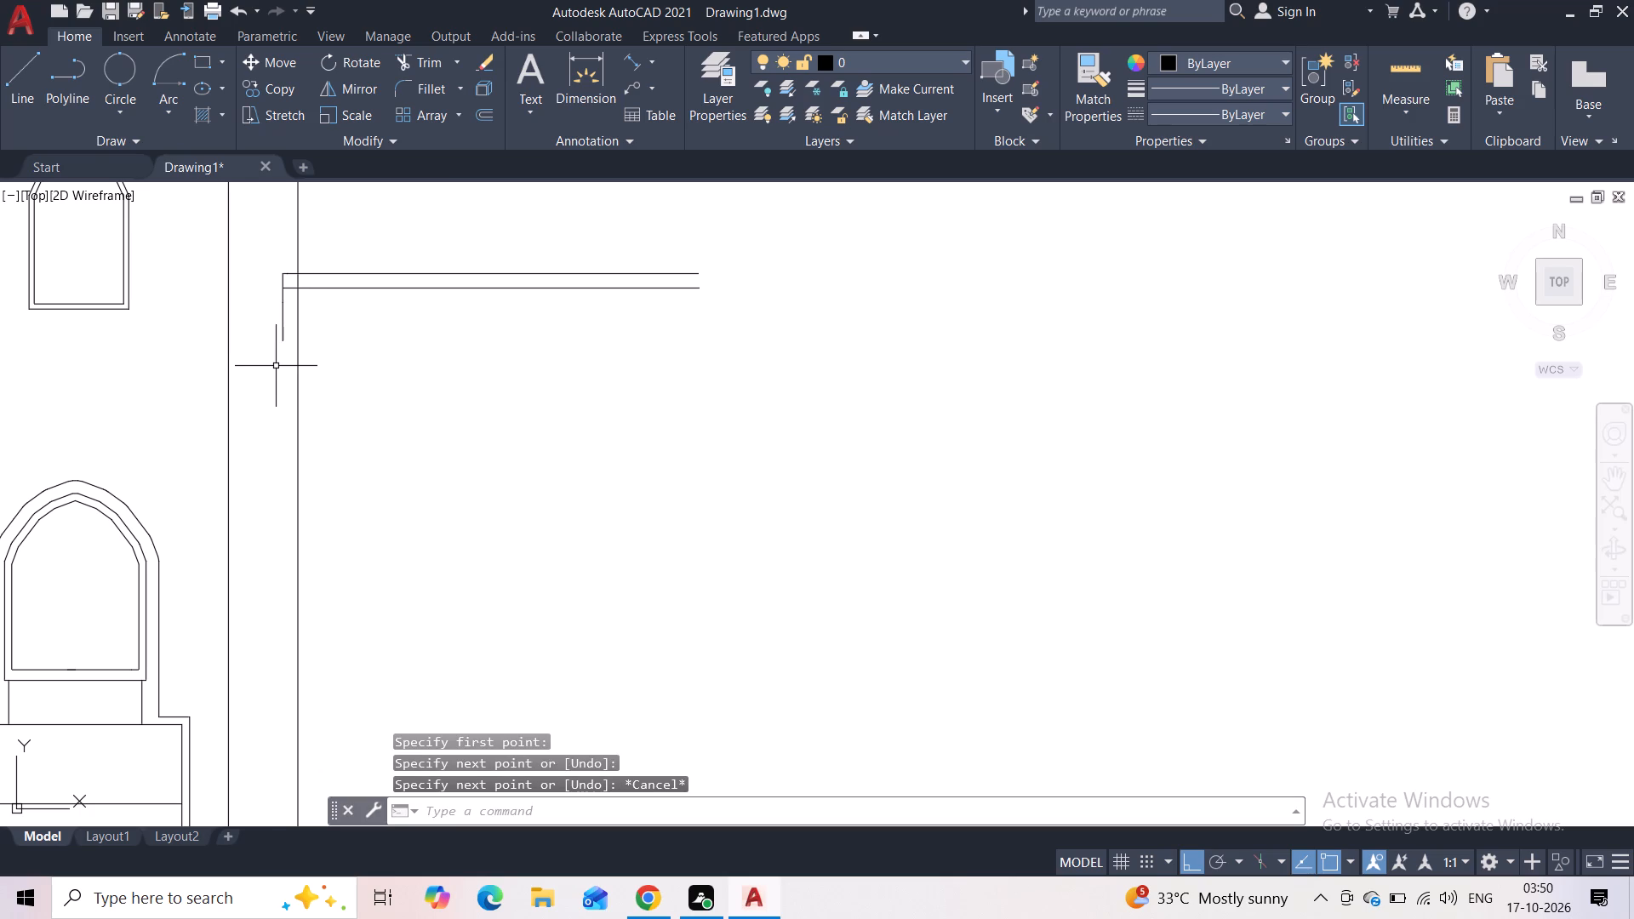
{"action": "middle_click_drag", "start_coordinate": [331, 344], "coordinate": [377, 425]}
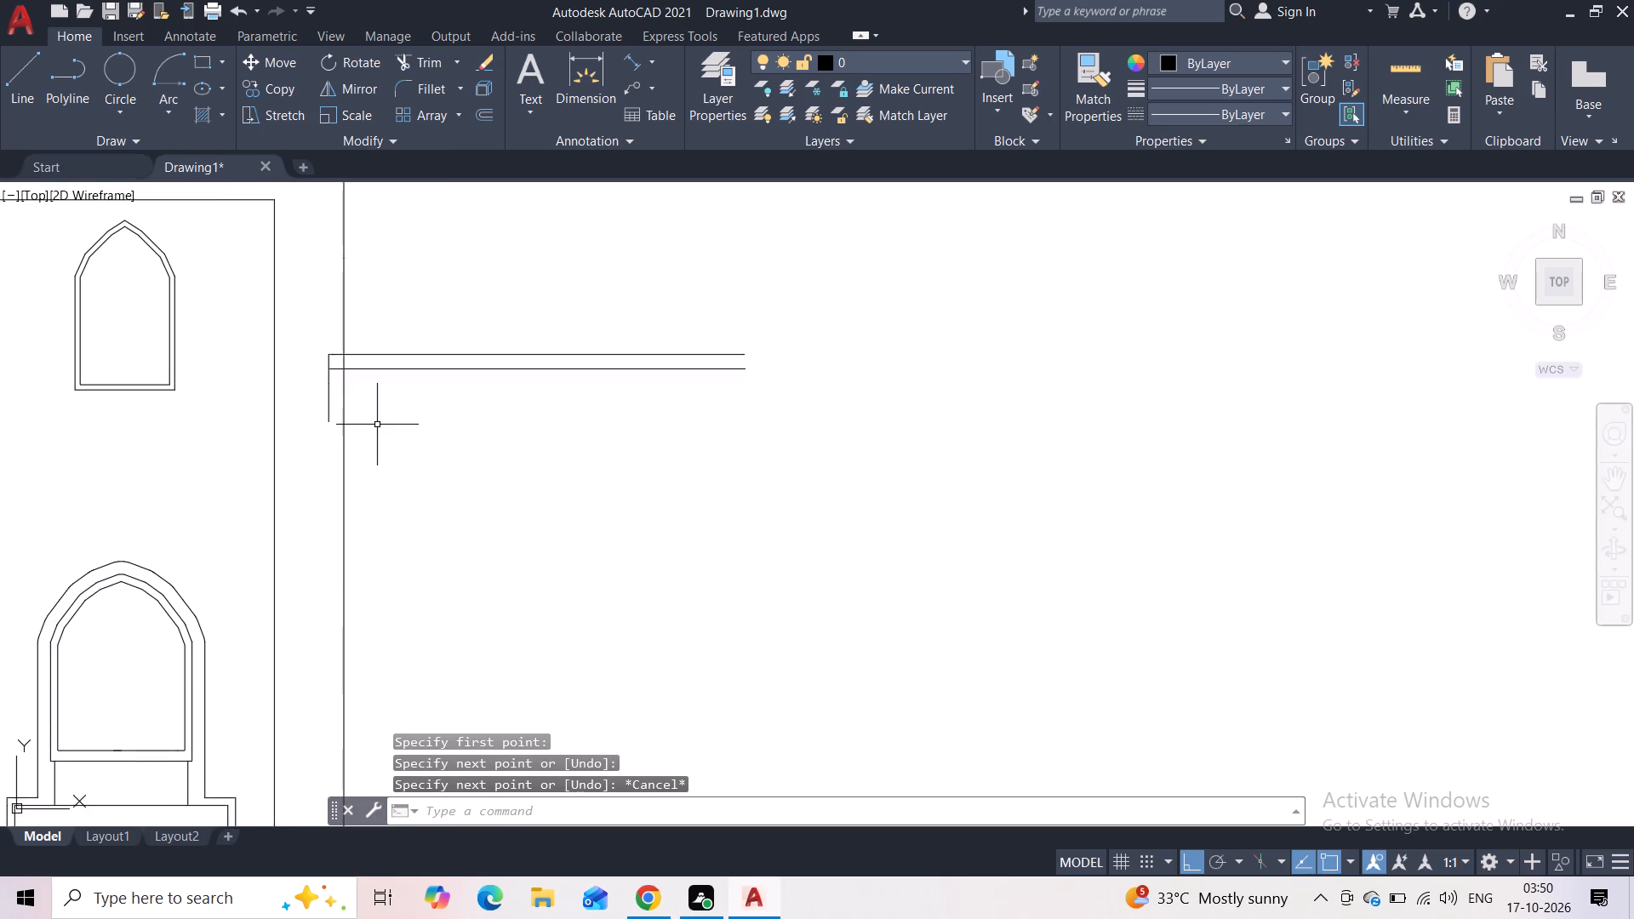
{"action": "scroll", "coordinate": [377, 425], "scroll_direction": "up", "scroll_amount": 1}
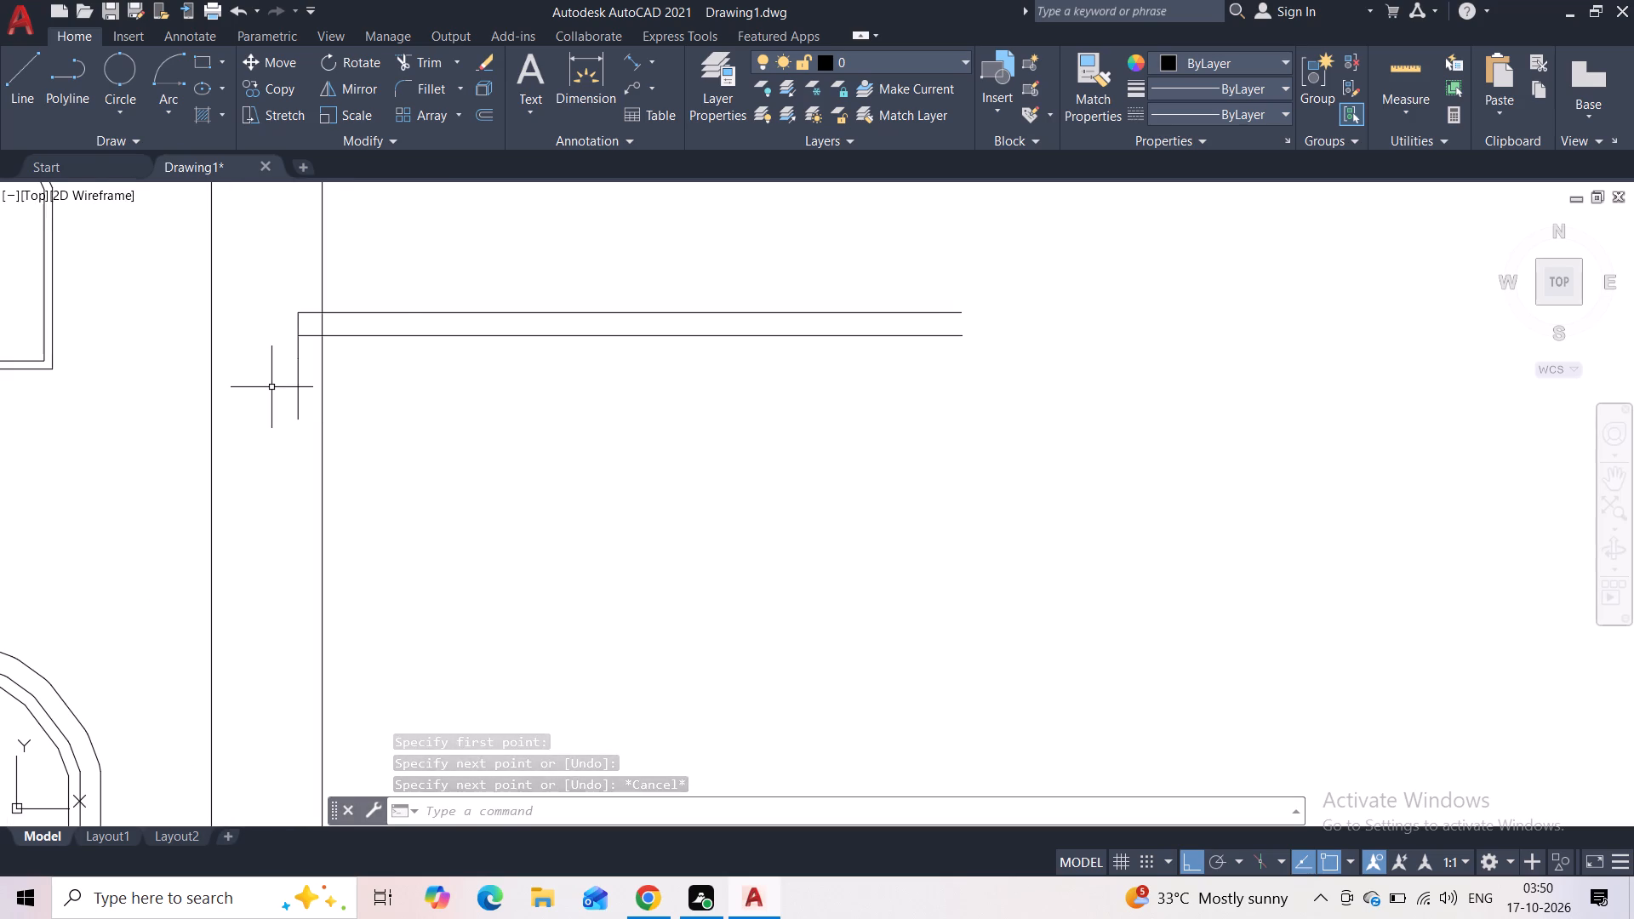
Draw connected lines from the short vertical's lower end, about 1'-8 1/2" inward nearly to the tower's inner vertical, and 2" down.
{"action": "key", "text": "space"}
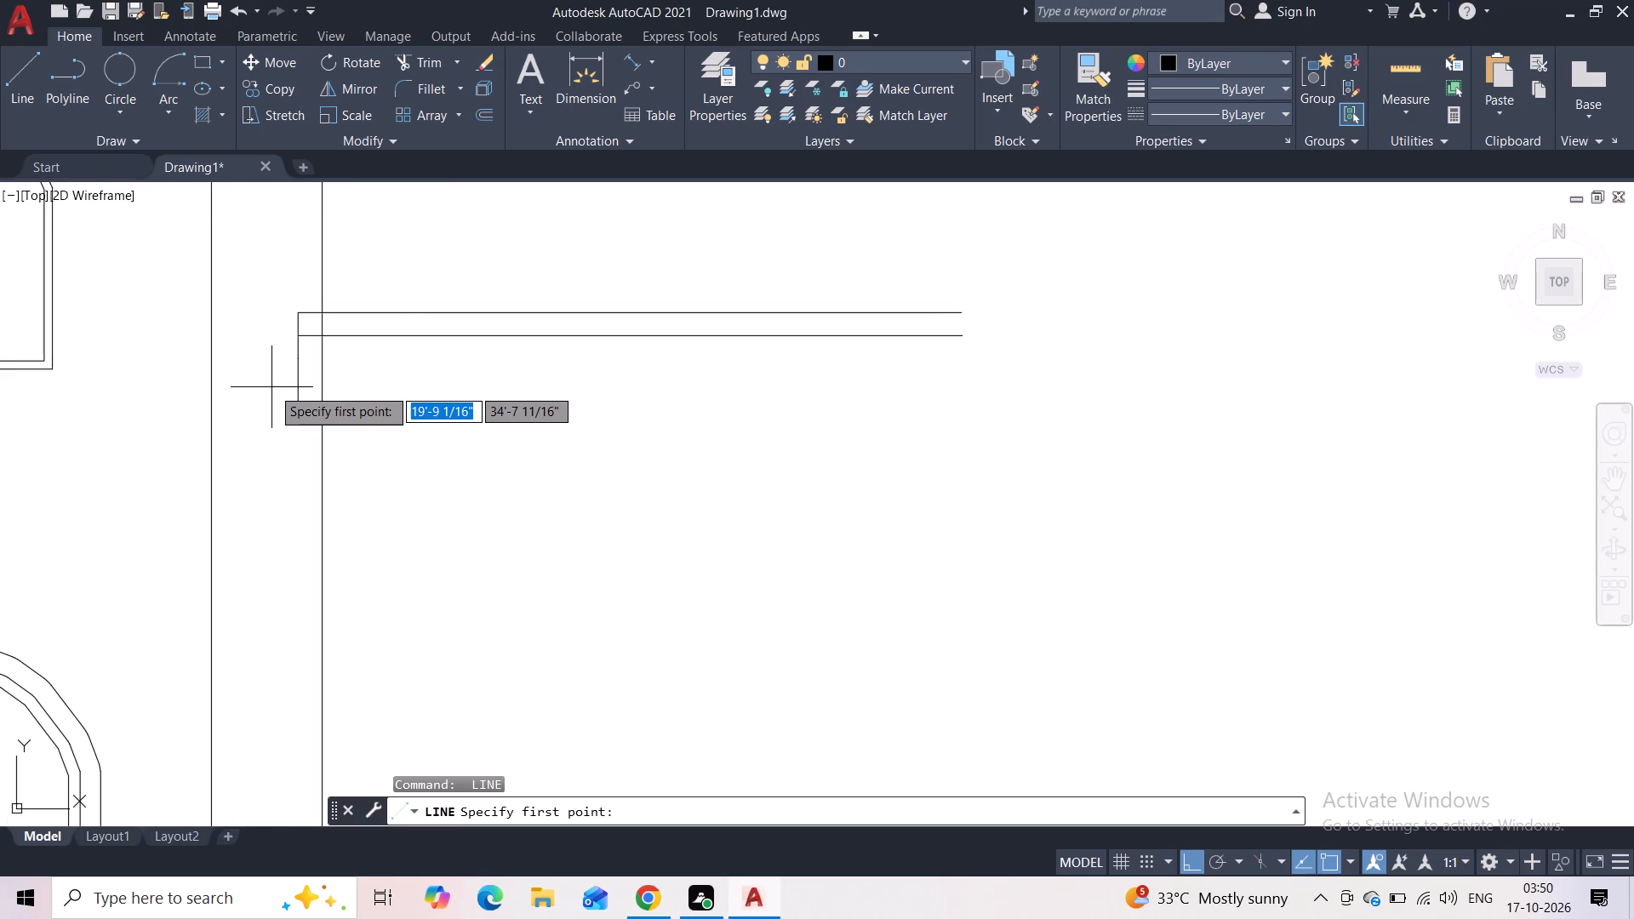
{"action": "left_click", "coordinate": [304, 417]}
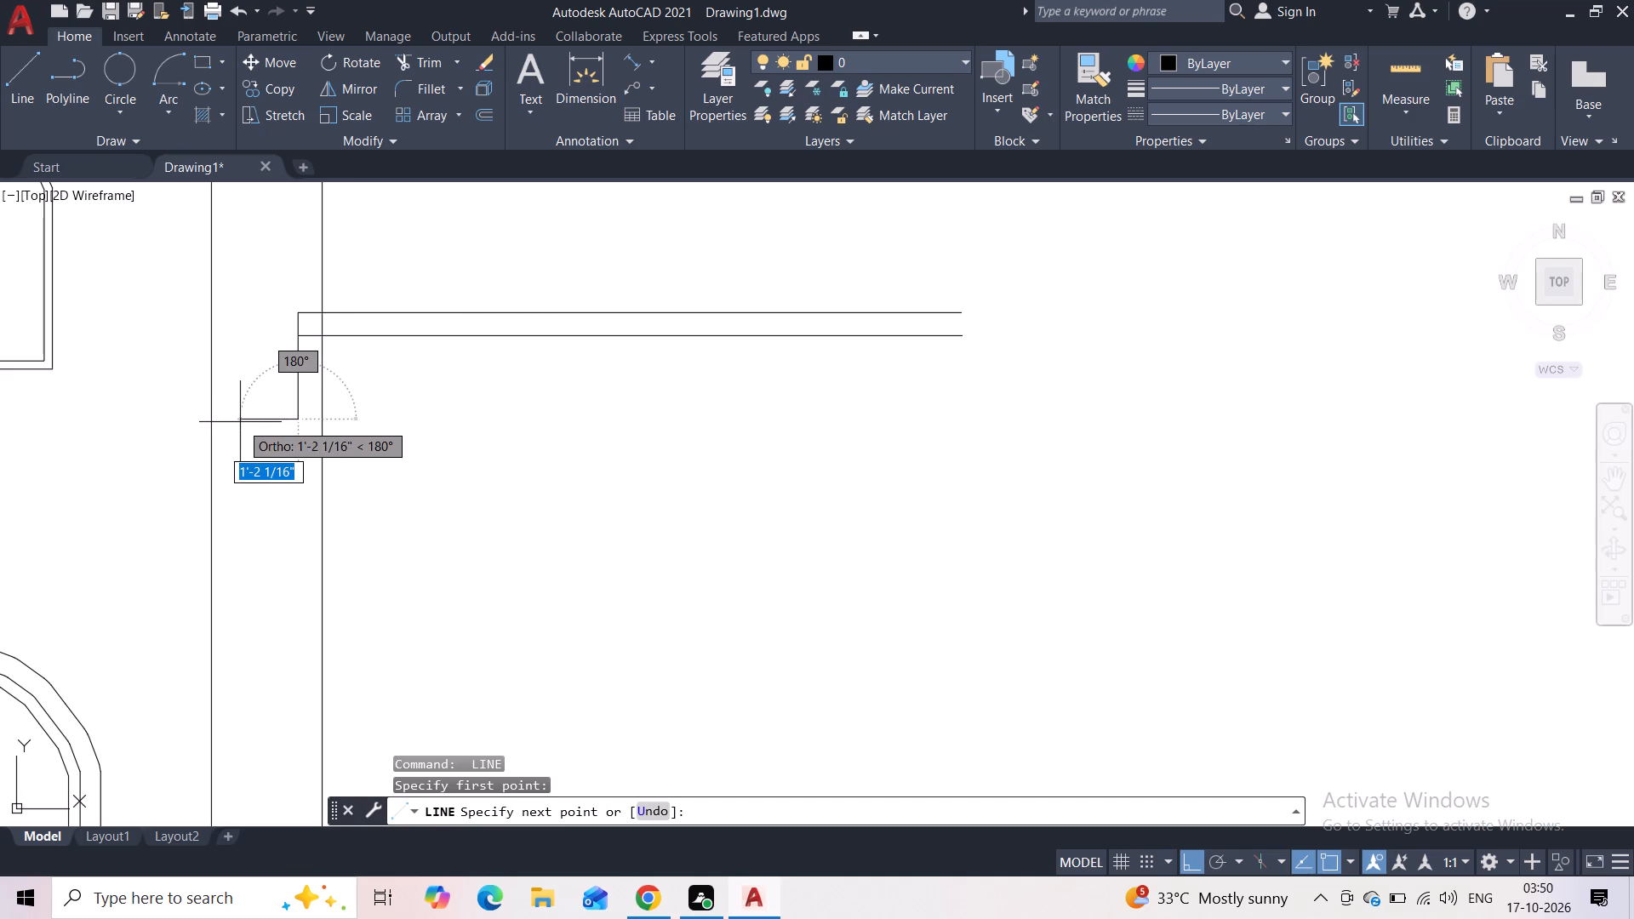
{"action": "scroll", "coordinate": [219, 422], "scroll_direction": "up", "scroll_amount": 2}
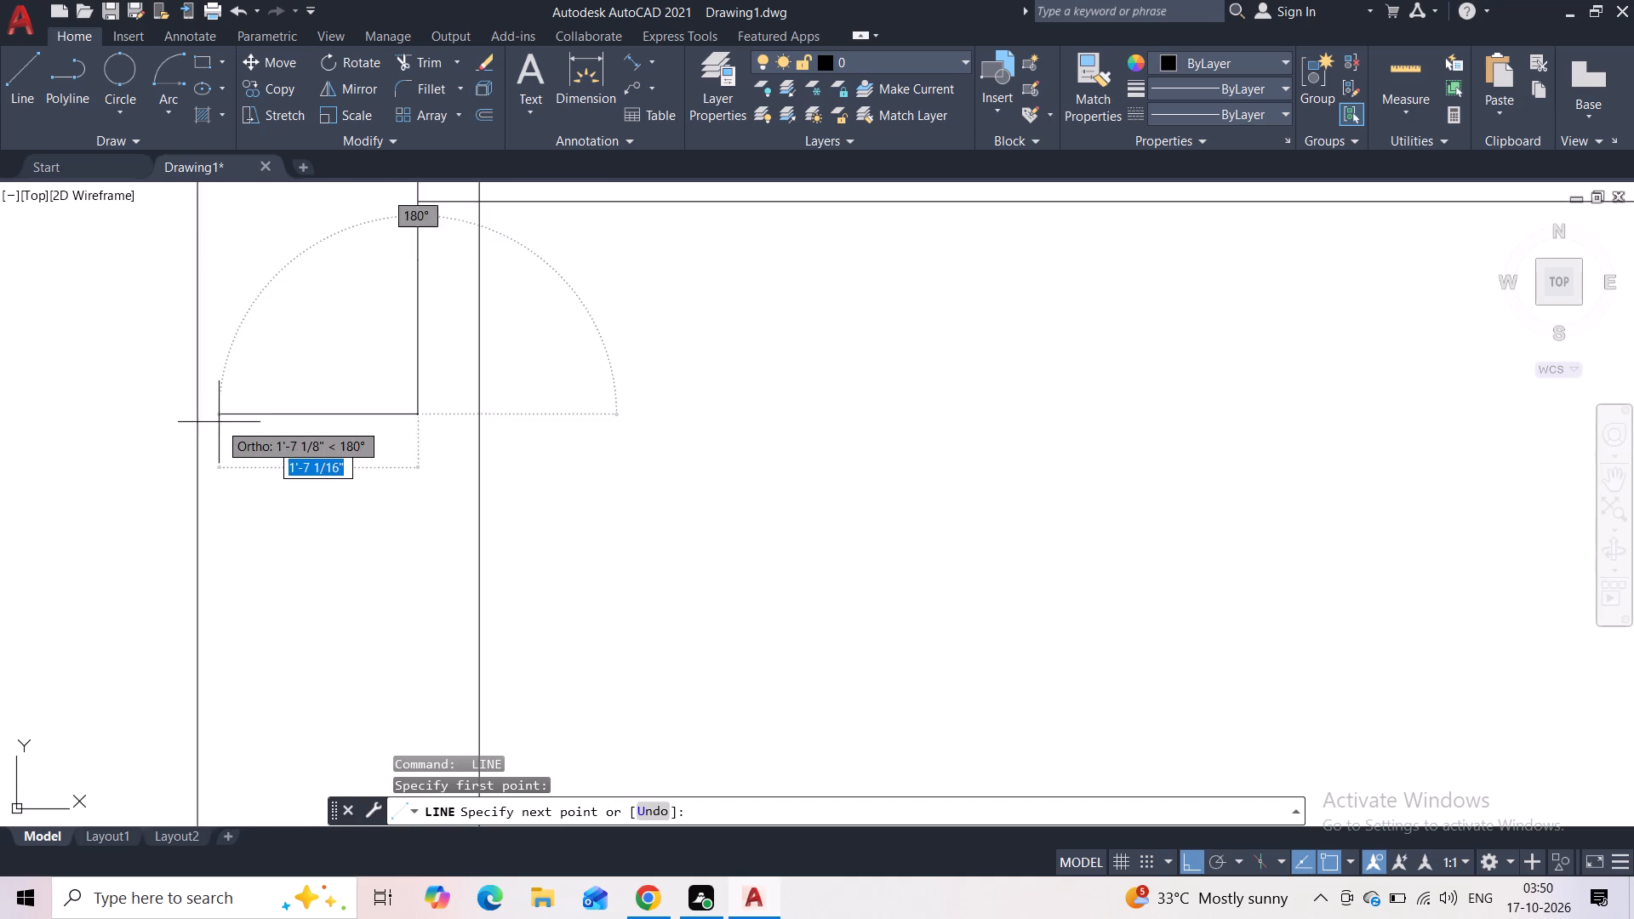
{"action": "scroll", "coordinate": [219, 422], "scroll_direction": "up", "scroll_amount": 2}
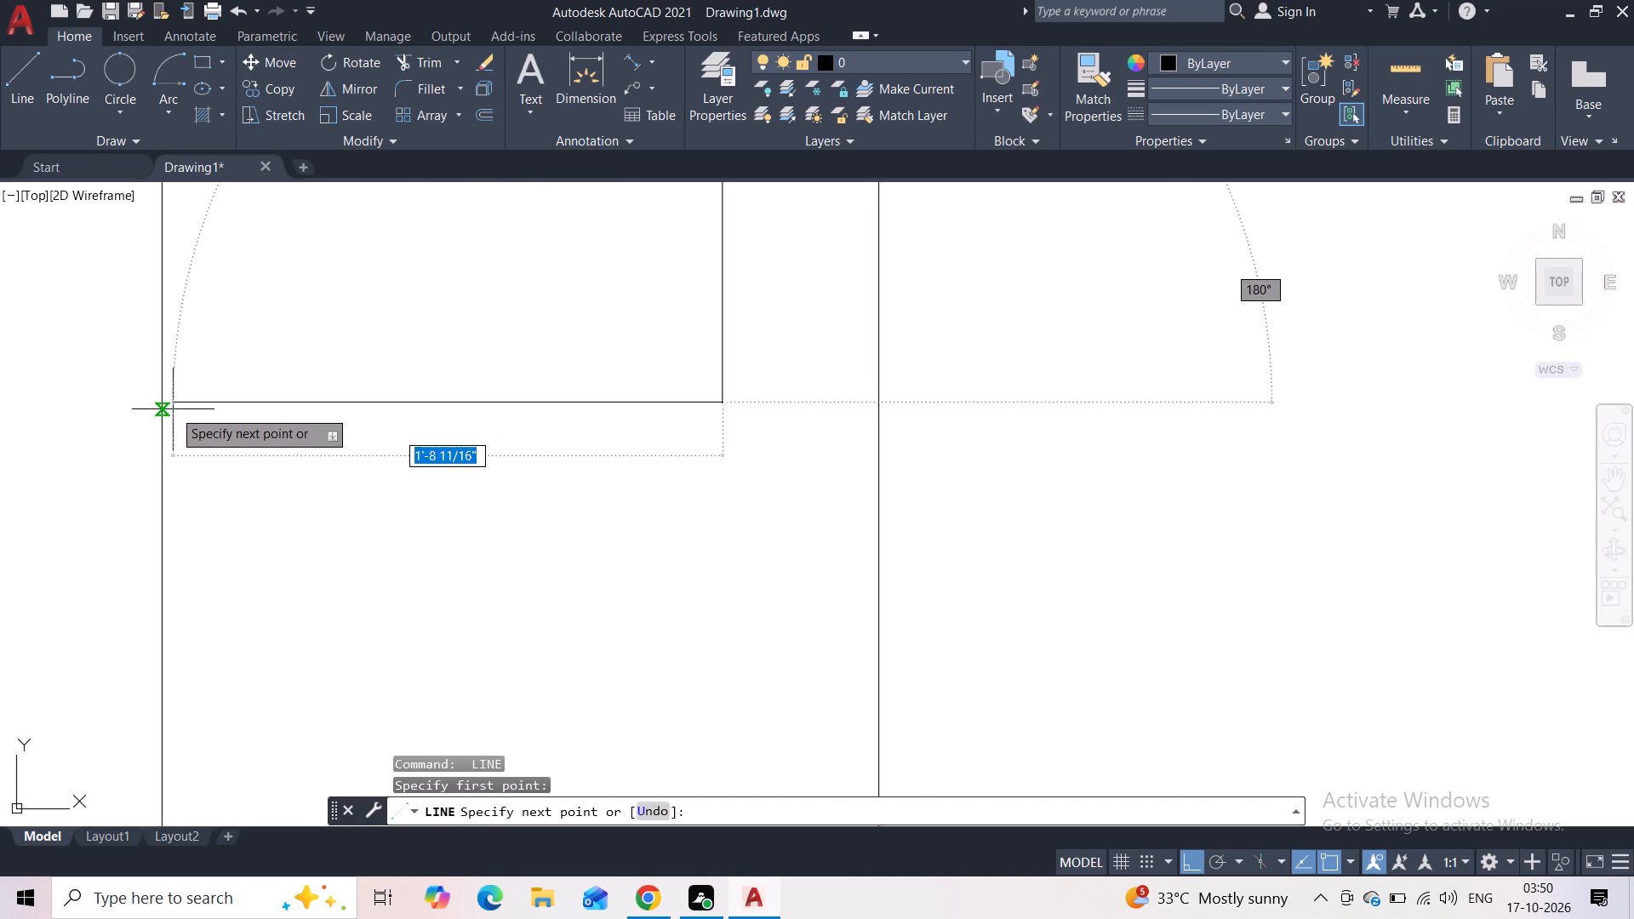
{"action": "left_click", "coordinate": [176, 412]}
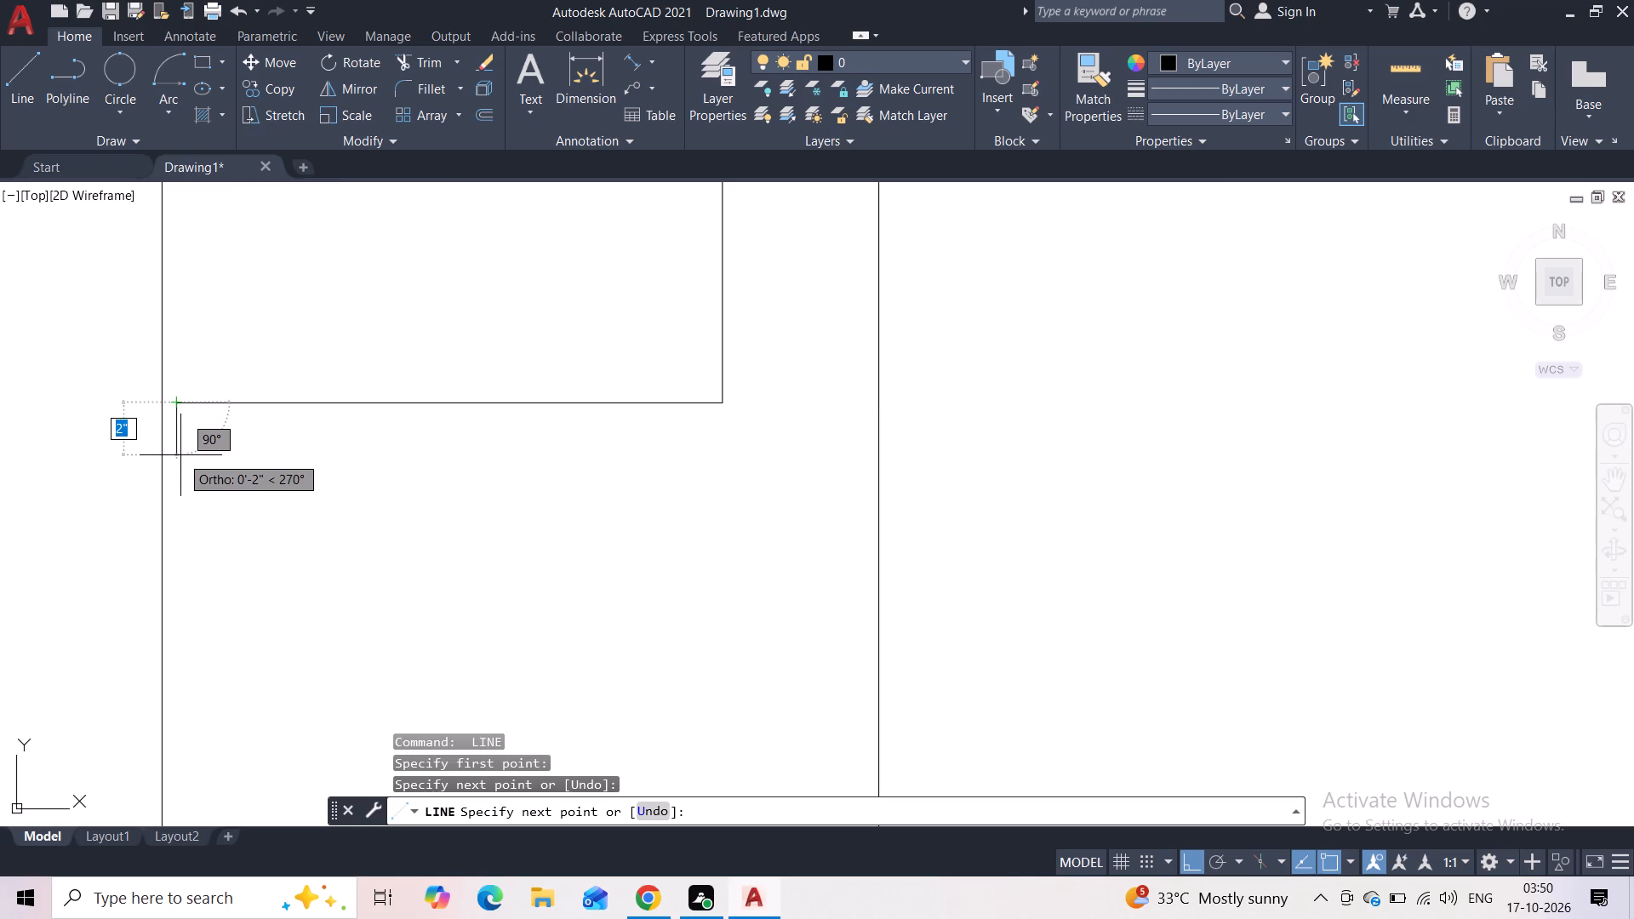
{"action": "left_click", "coordinate": [180, 455]}
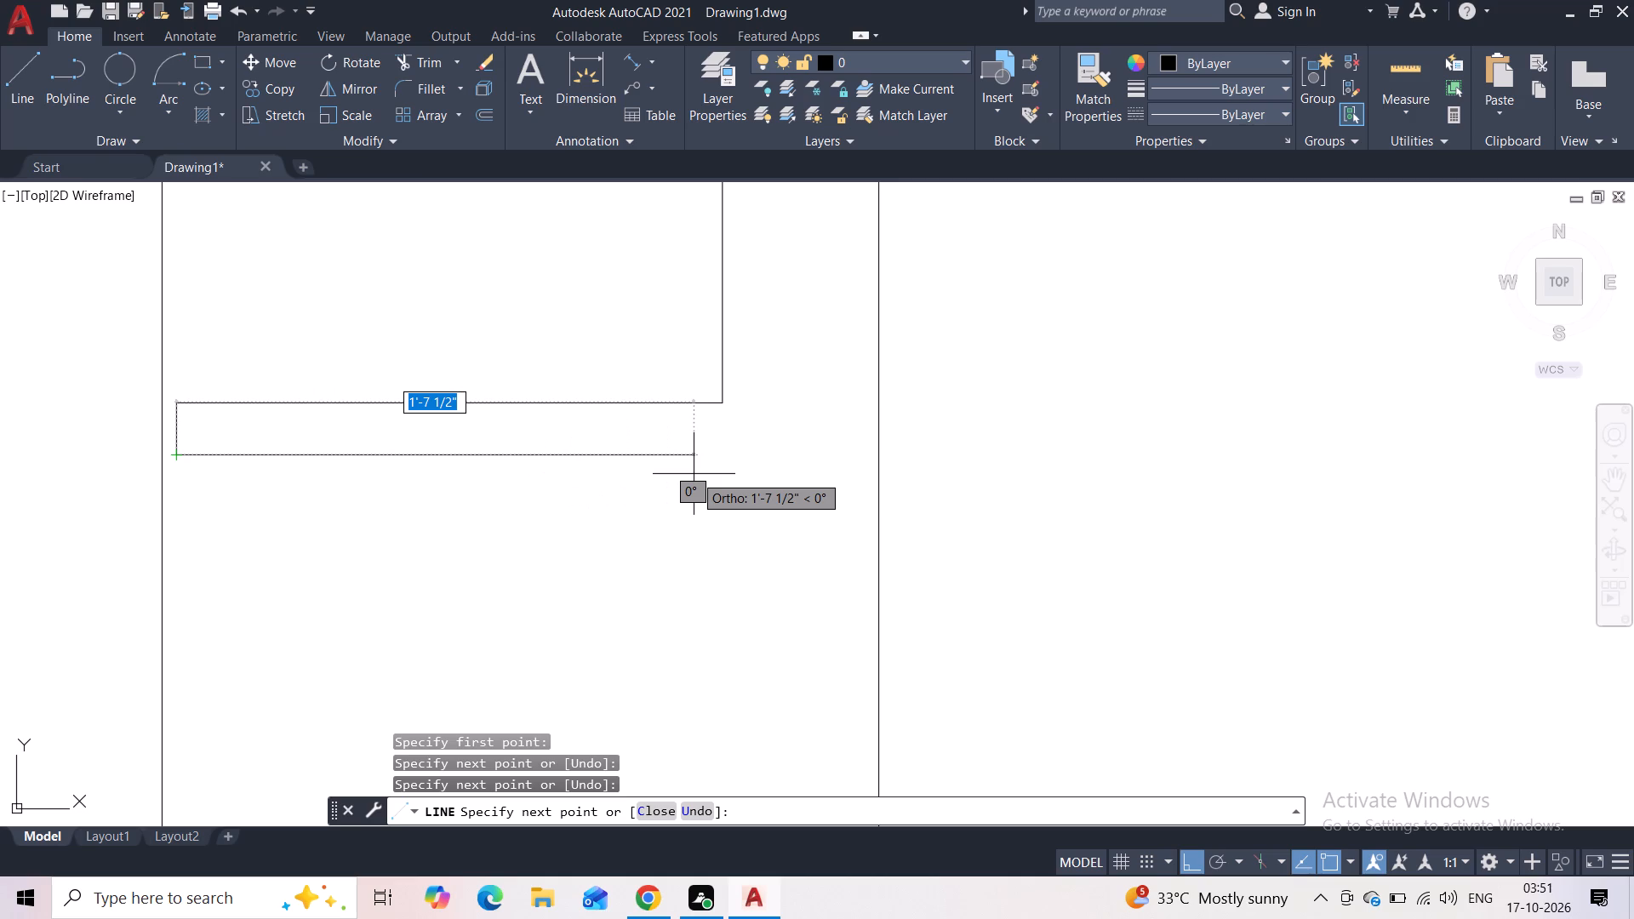
Continue the line horizontally outward to the tower's outer vertical edge and about 3'-6" beyond it, parallel to the upper band.
{"action": "left_click", "coordinate": [876, 463]}
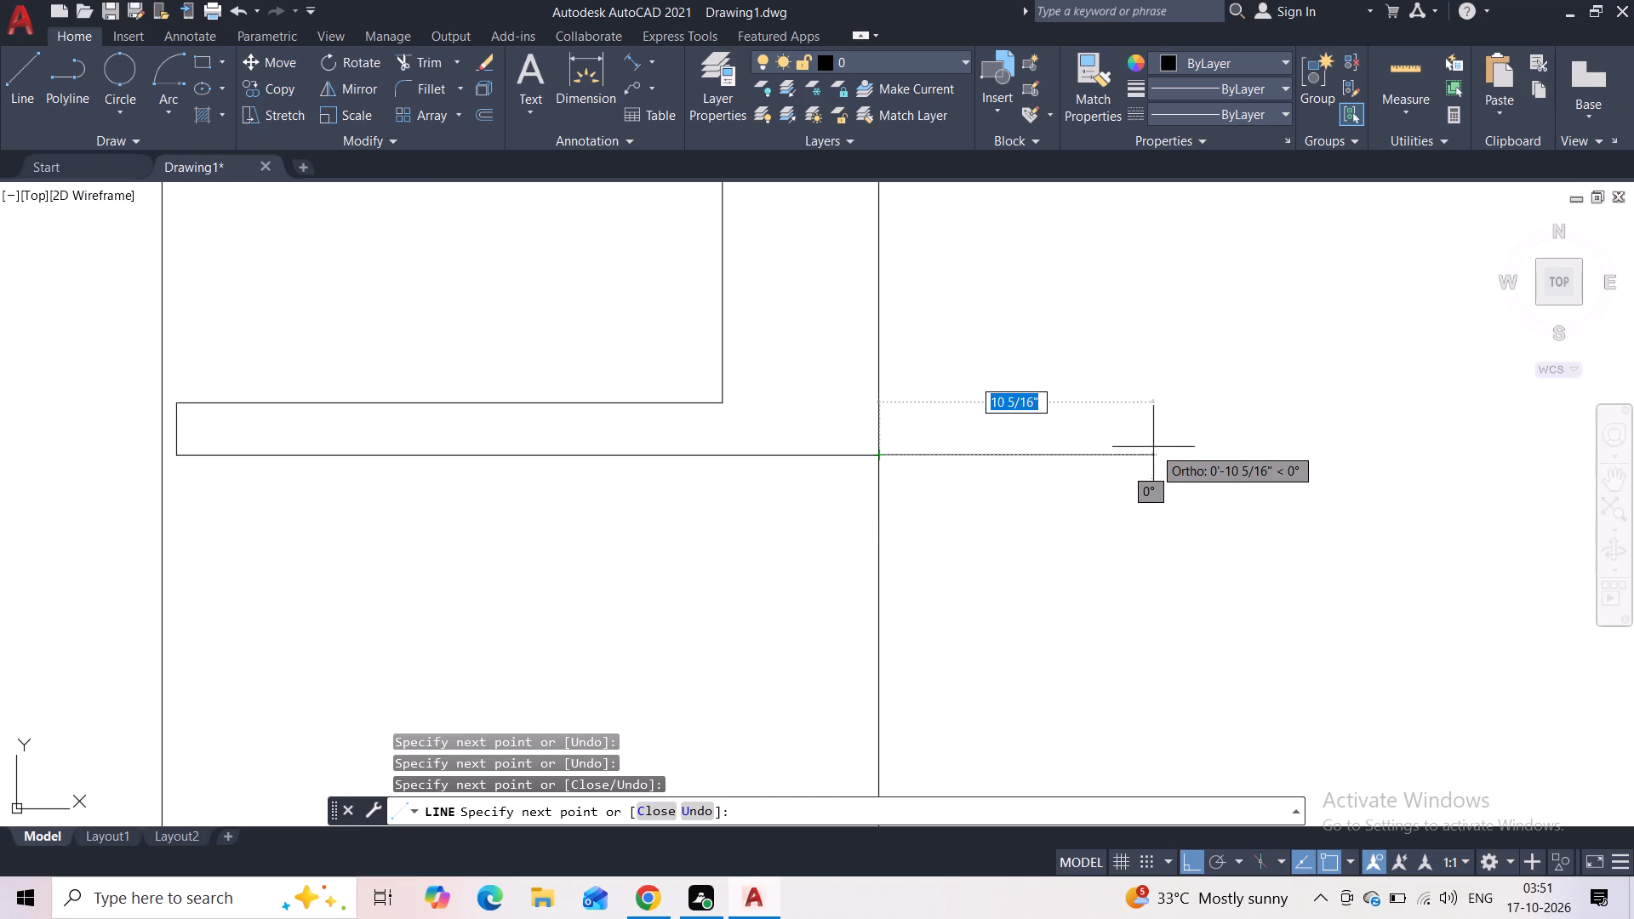
{"action": "middle_click_drag", "start_coordinate": [1153, 447], "coordinate": [922, 401]}
{"action": "scroll", "coordinate": [917, 396], "scroll_direction": "down", "scroll_amount": 4}
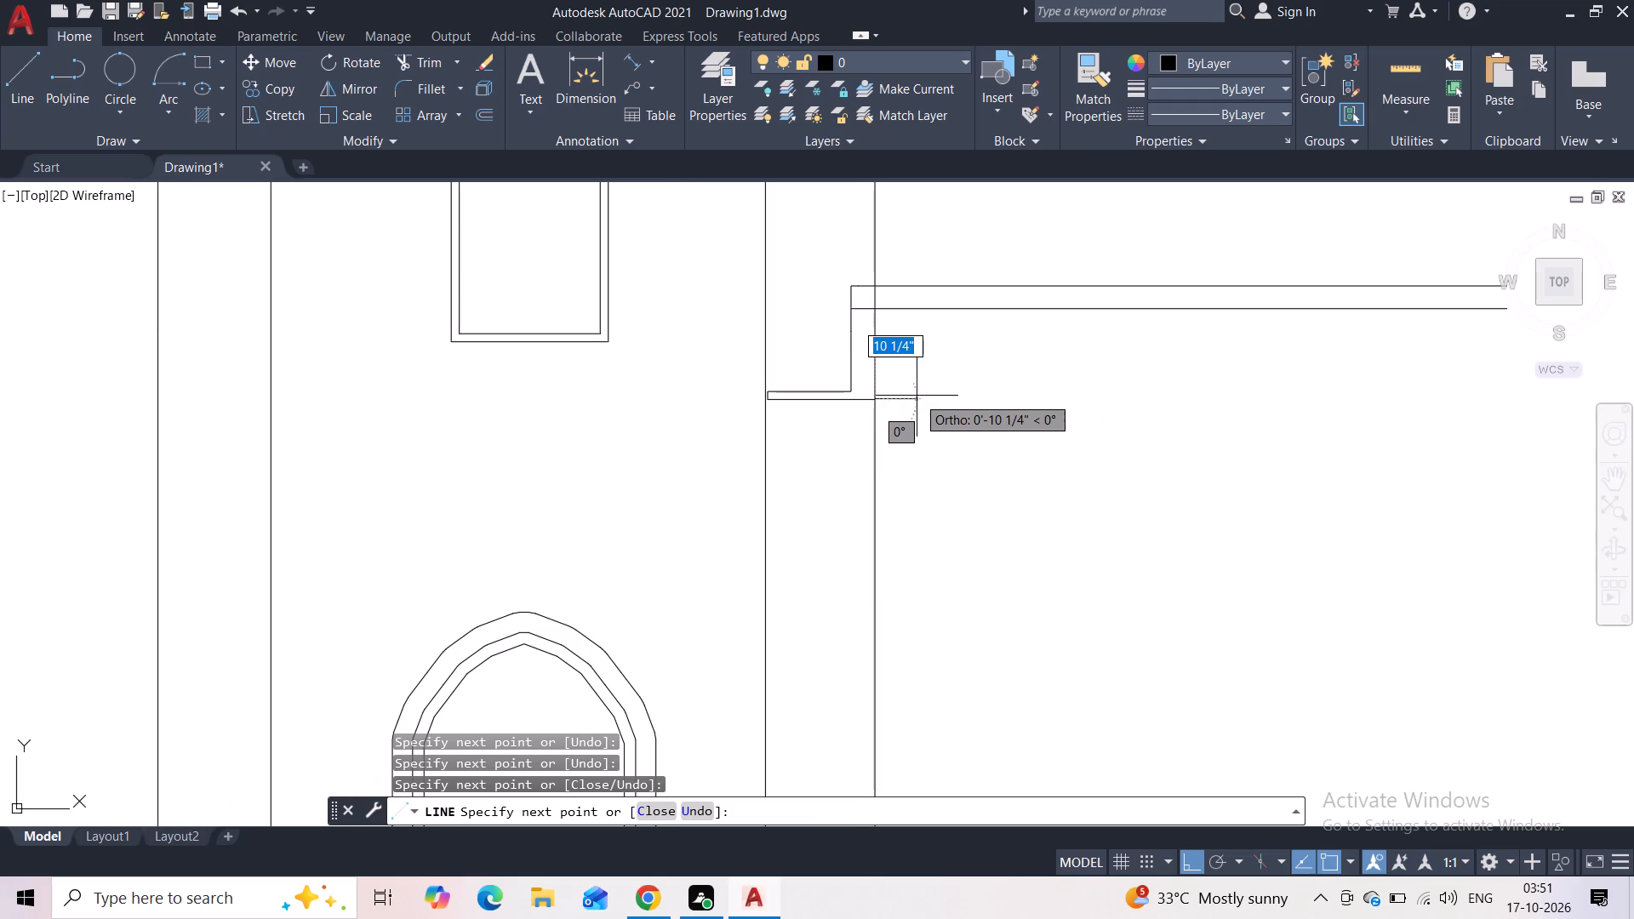
{"action": "left_click", "coordinate": [1045, 393]}
{"action": "key", "text": "Escape"}
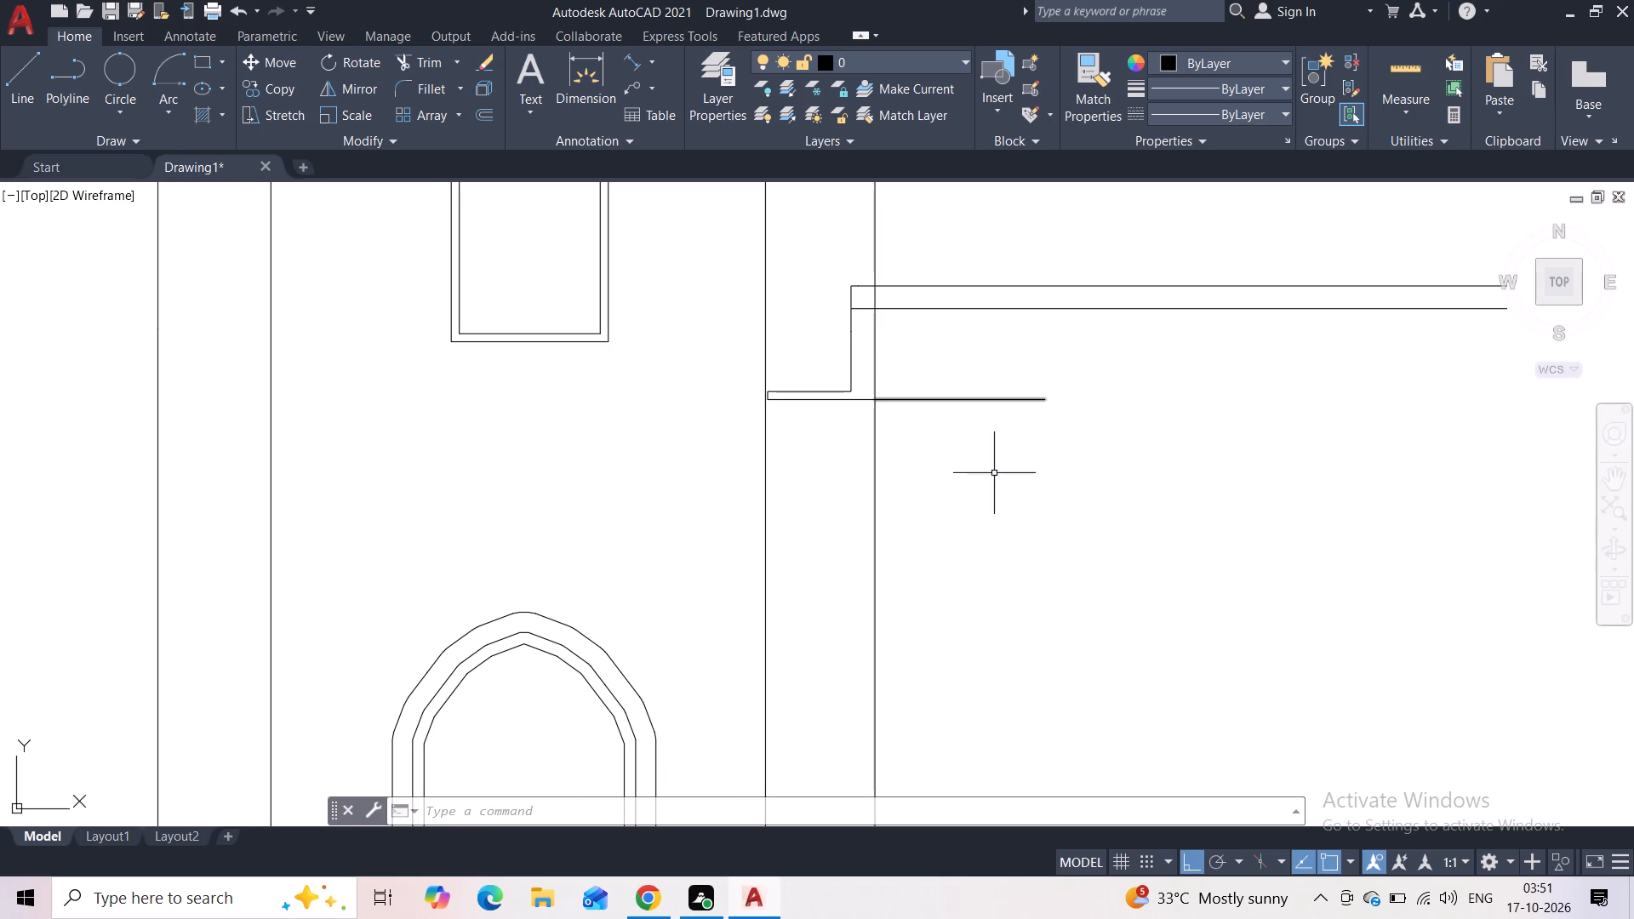
{"action": "scroll", "coordinate": [994, 510], "scroll_direction": "down", "scroll_amount": 1}
{"action": "middle_click_drag", "start_coordinate": [994, 501], "coordinate": [784, 468]}
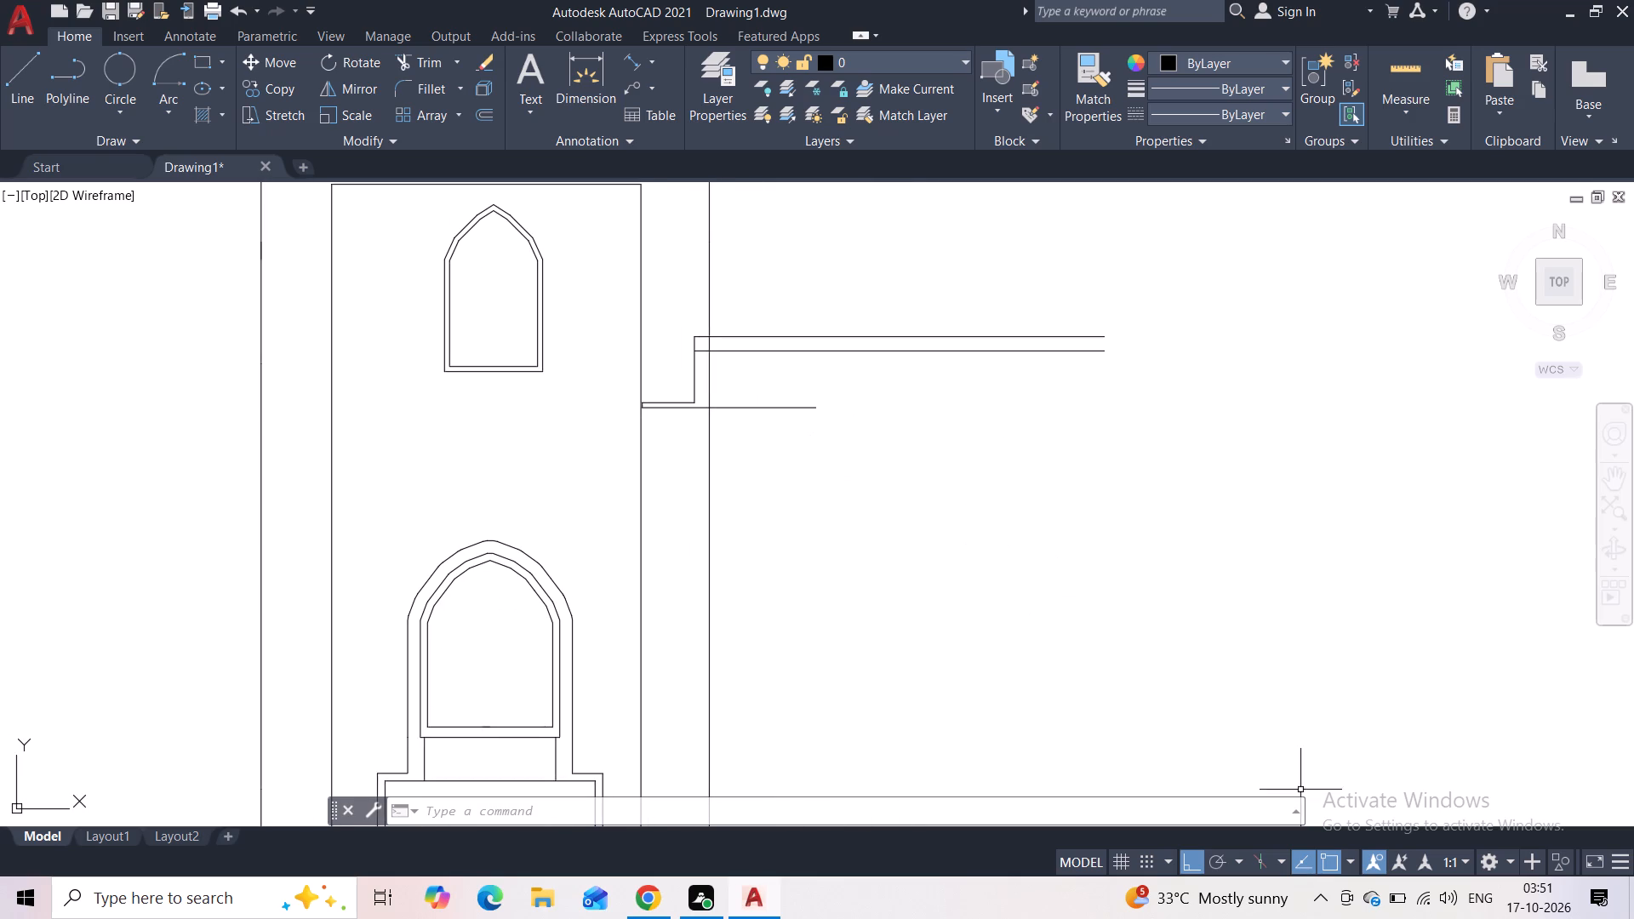
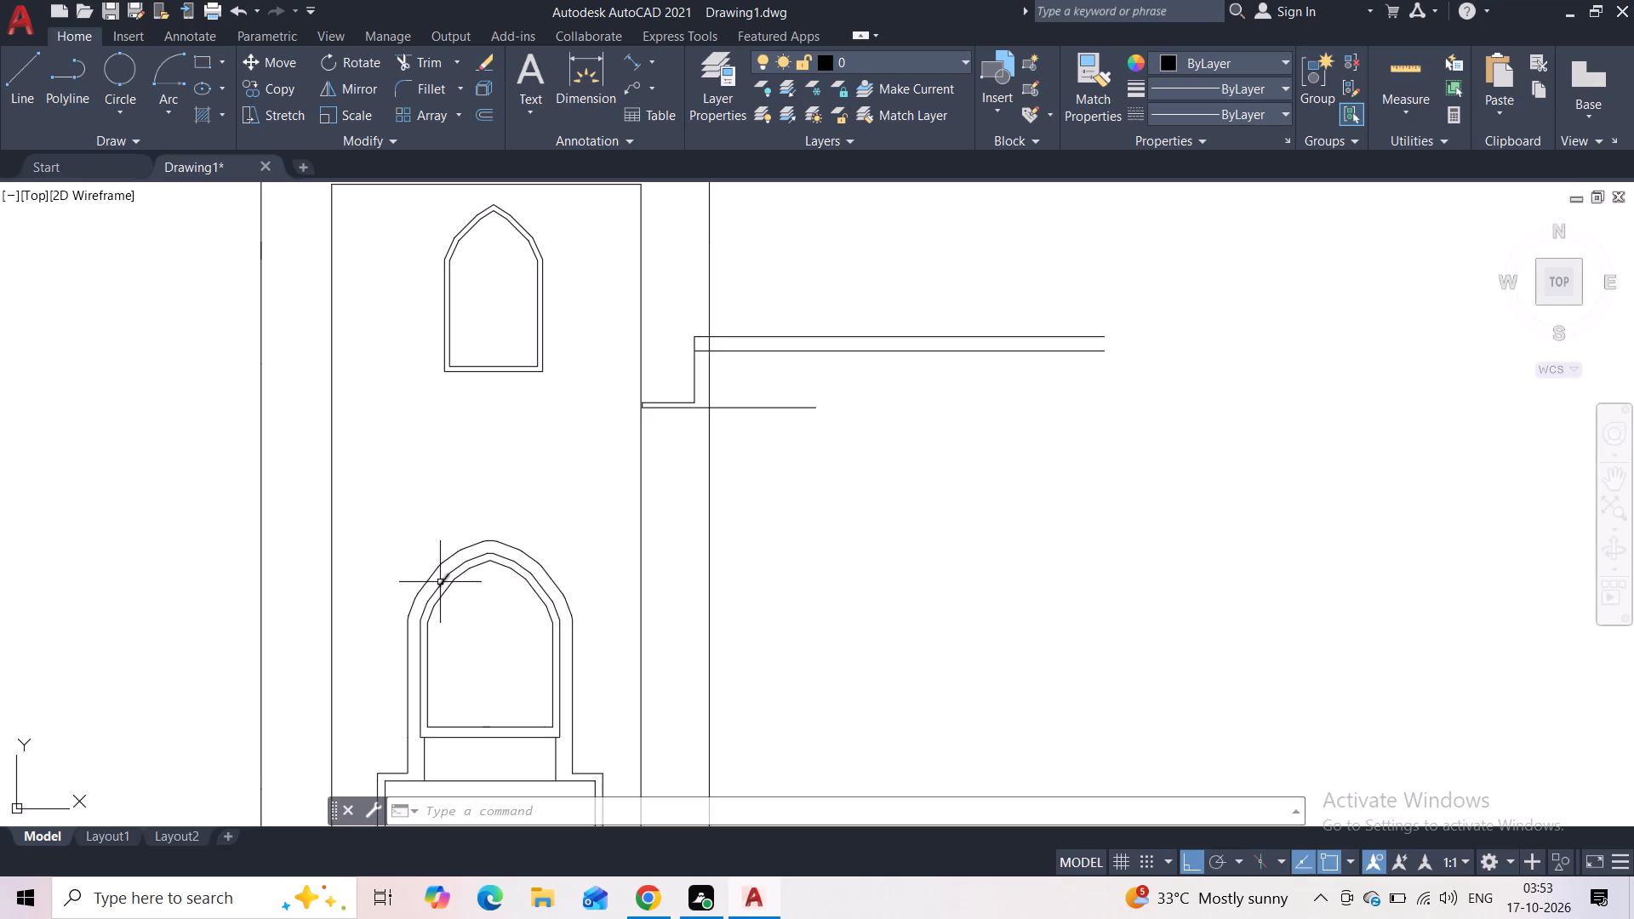
Draw a horizontal line just above the lower ledge line, from the tower's right outer wall to the ledge line's free end.
{"action": "middle_click_drag", "start_coordinate": [754, 490], "coordinate": [734, 576]}
{"action": "scroll", "coordinate": [734, 576], "scroll_direction": "down", "scroll_amount": 1}
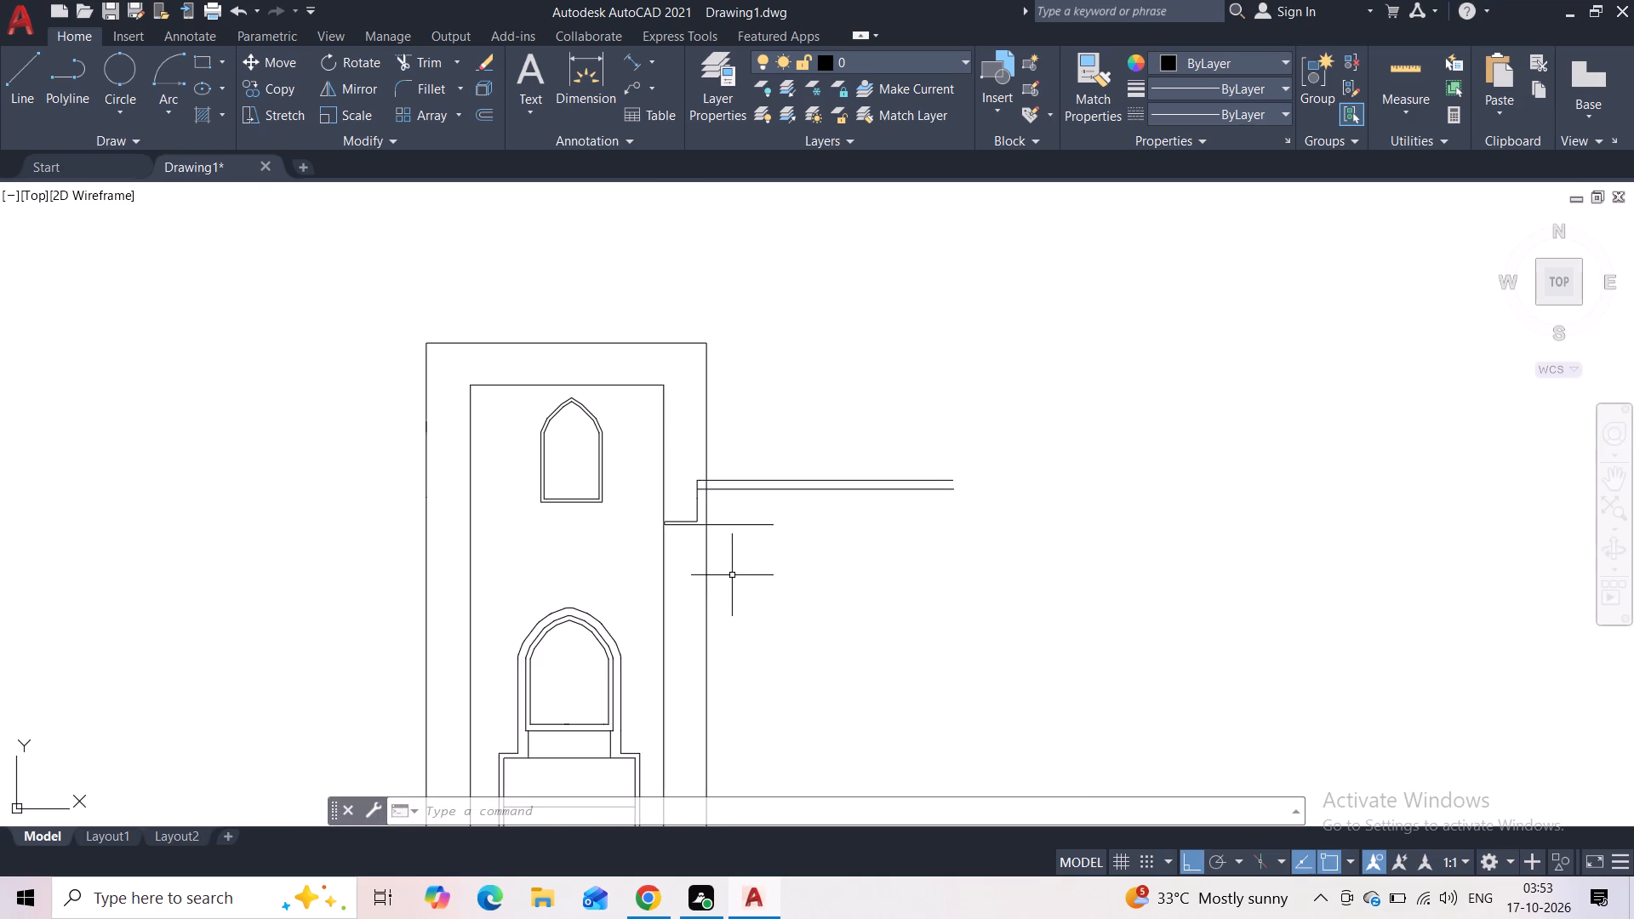
{"action": "middle_click_drag", "start_coordinate": [759, 600], "coordinate": [716, 508]}
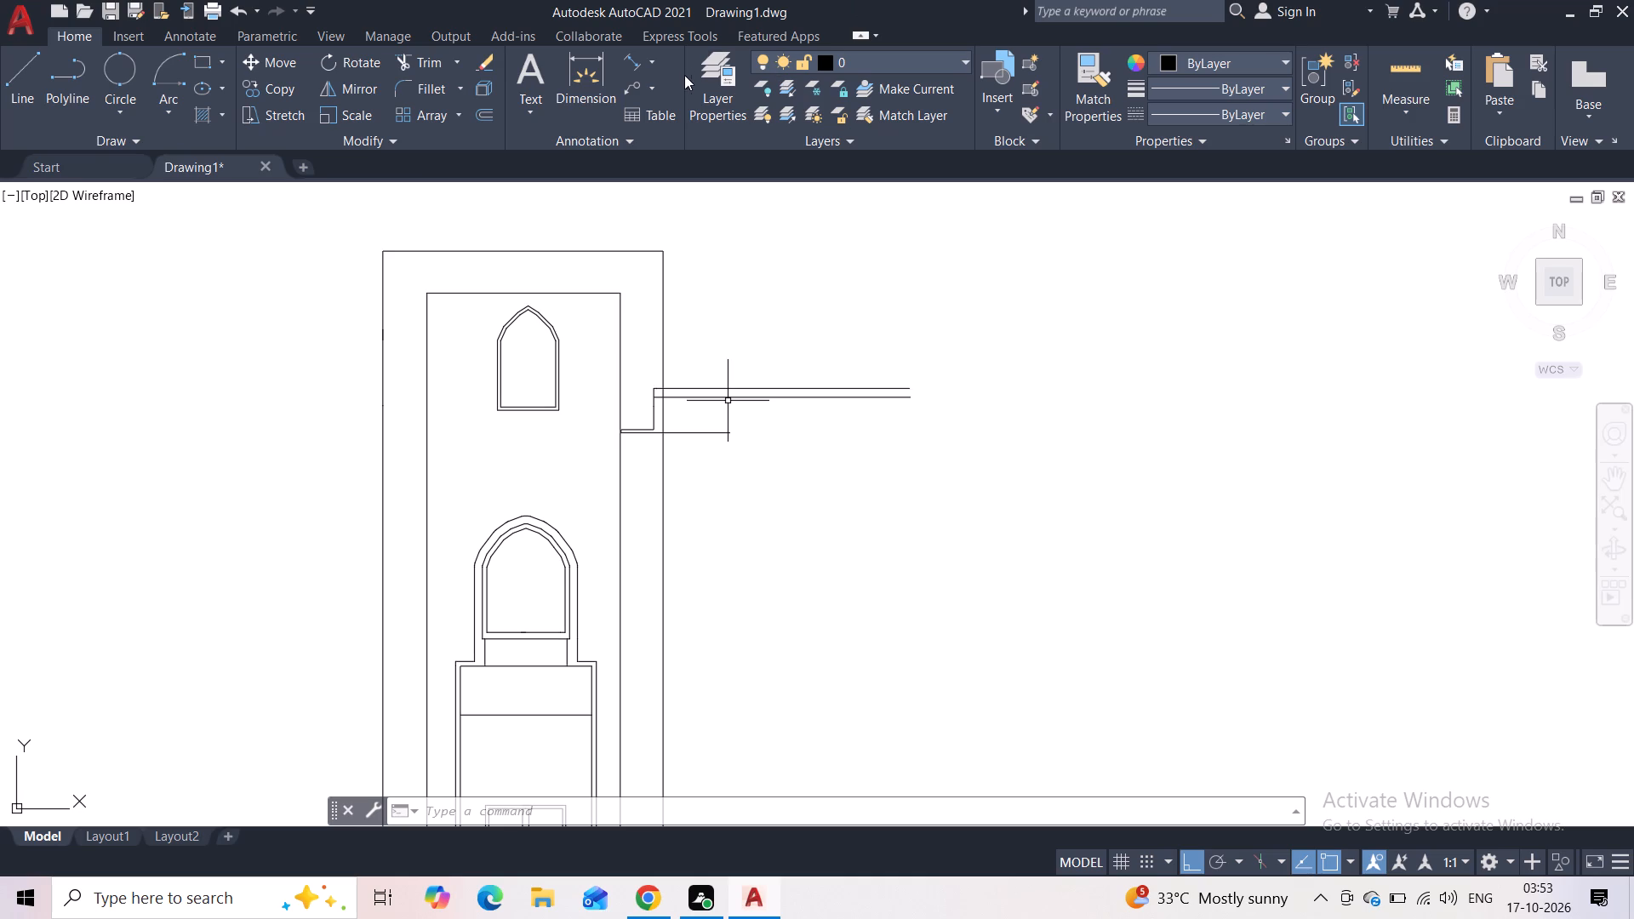
{"action": "scroll", "coordinate": [689, 436], "scroll_direction": "up", "scroll_amount": 2}
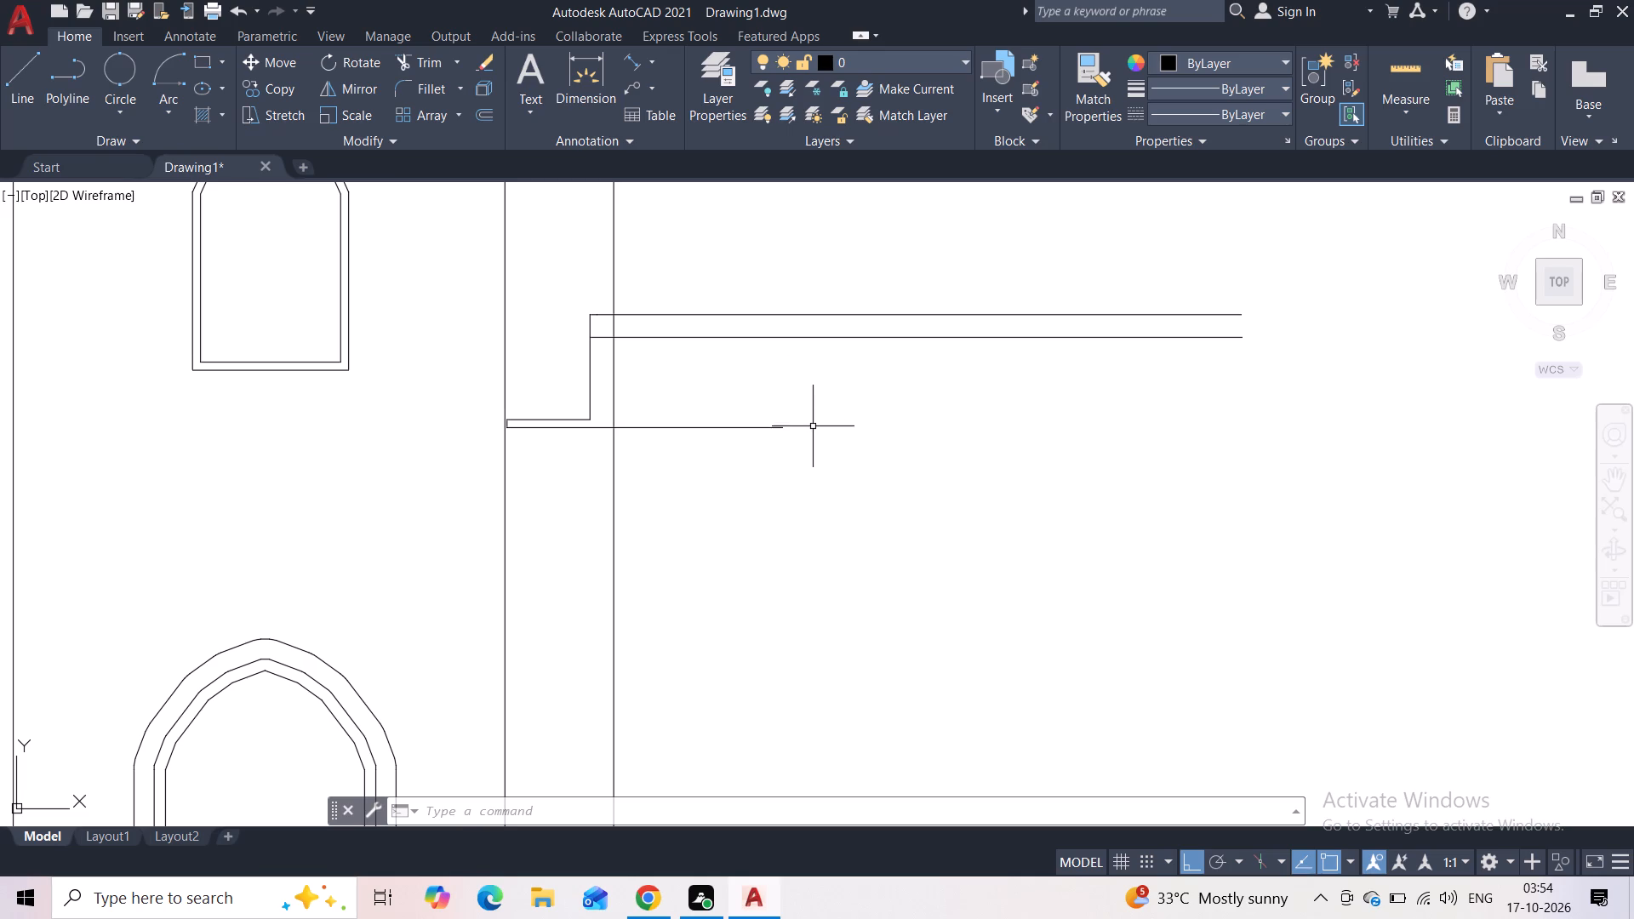
{"action": "left_click", "coordinate": [37, 103]}
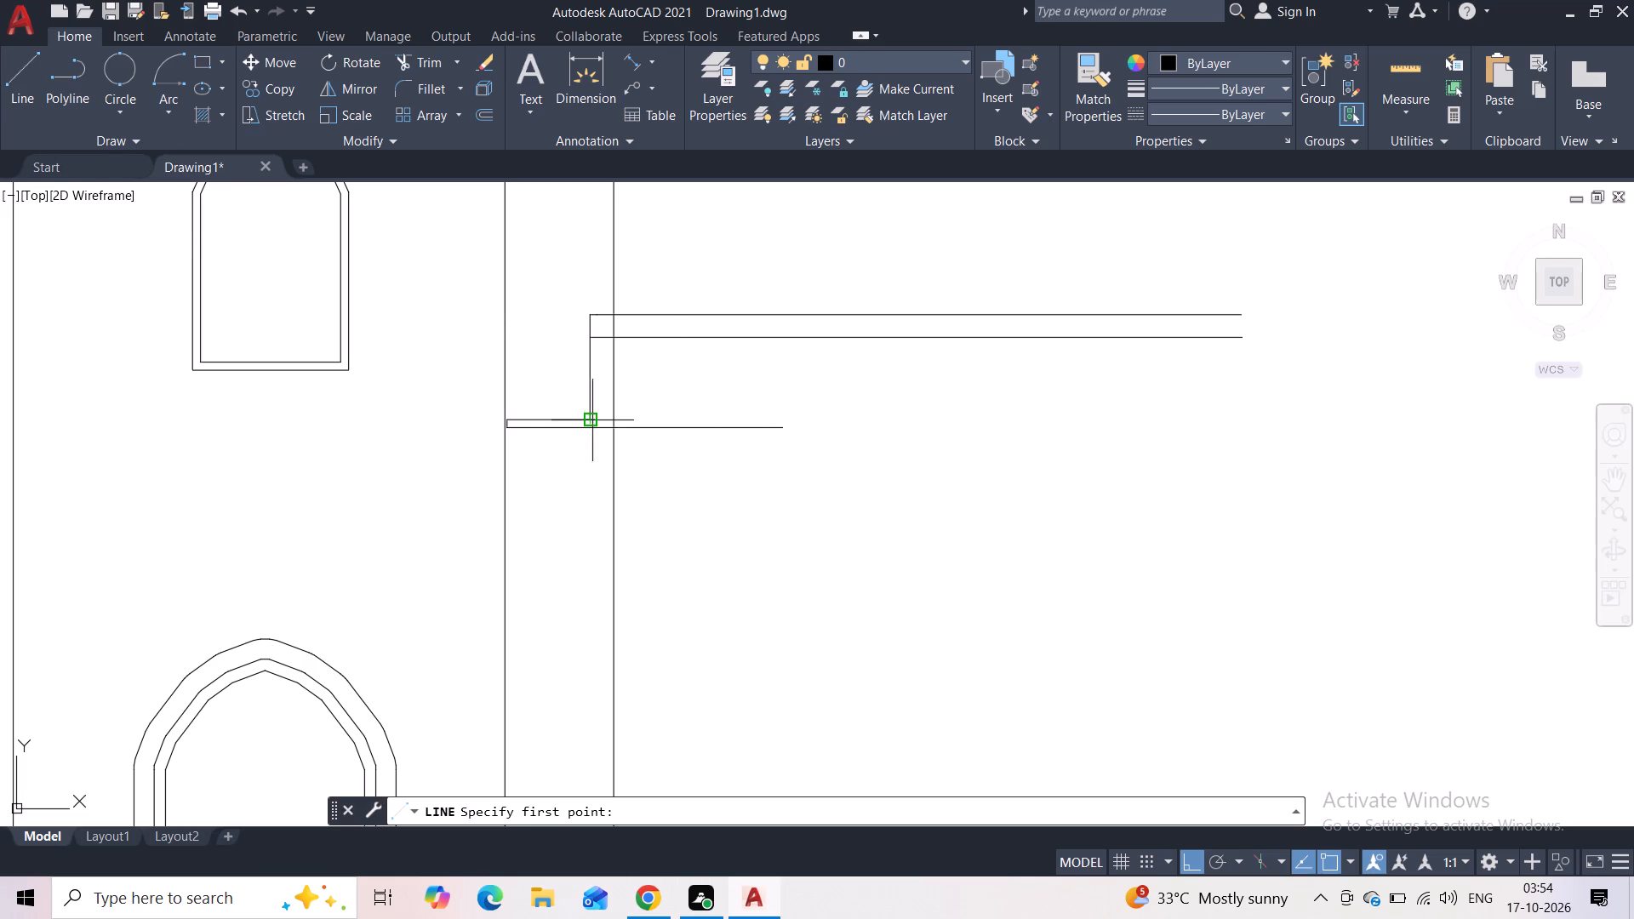
{"action": "left_click", "coordinate": [620, 421]}
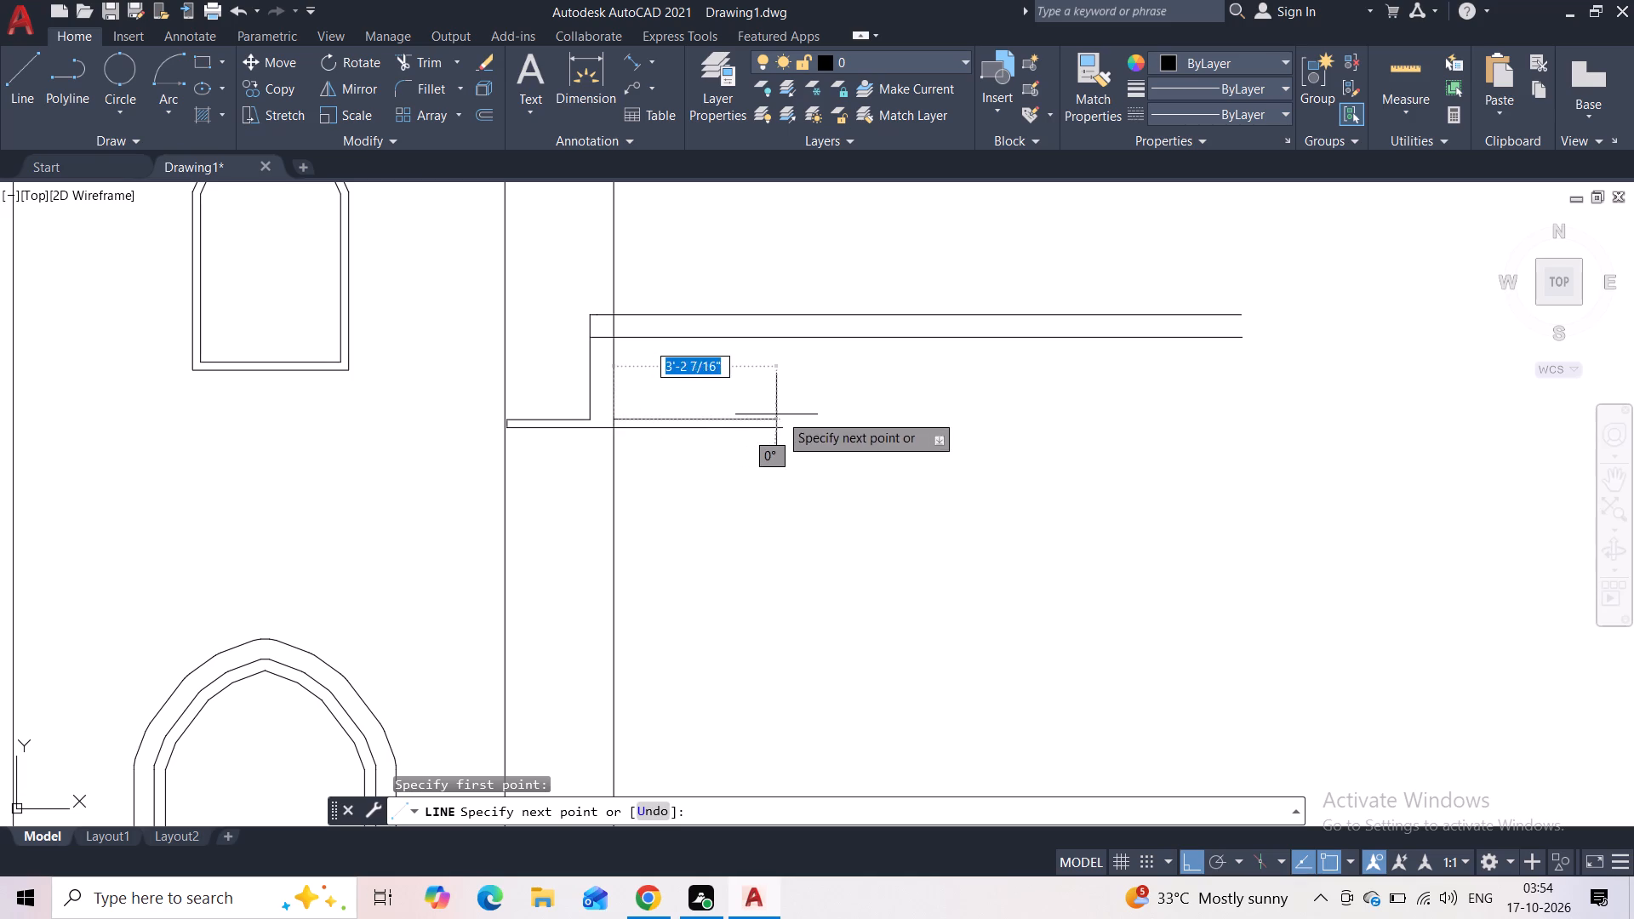
{"action": "left_click", "coordinate": [784, 412]}
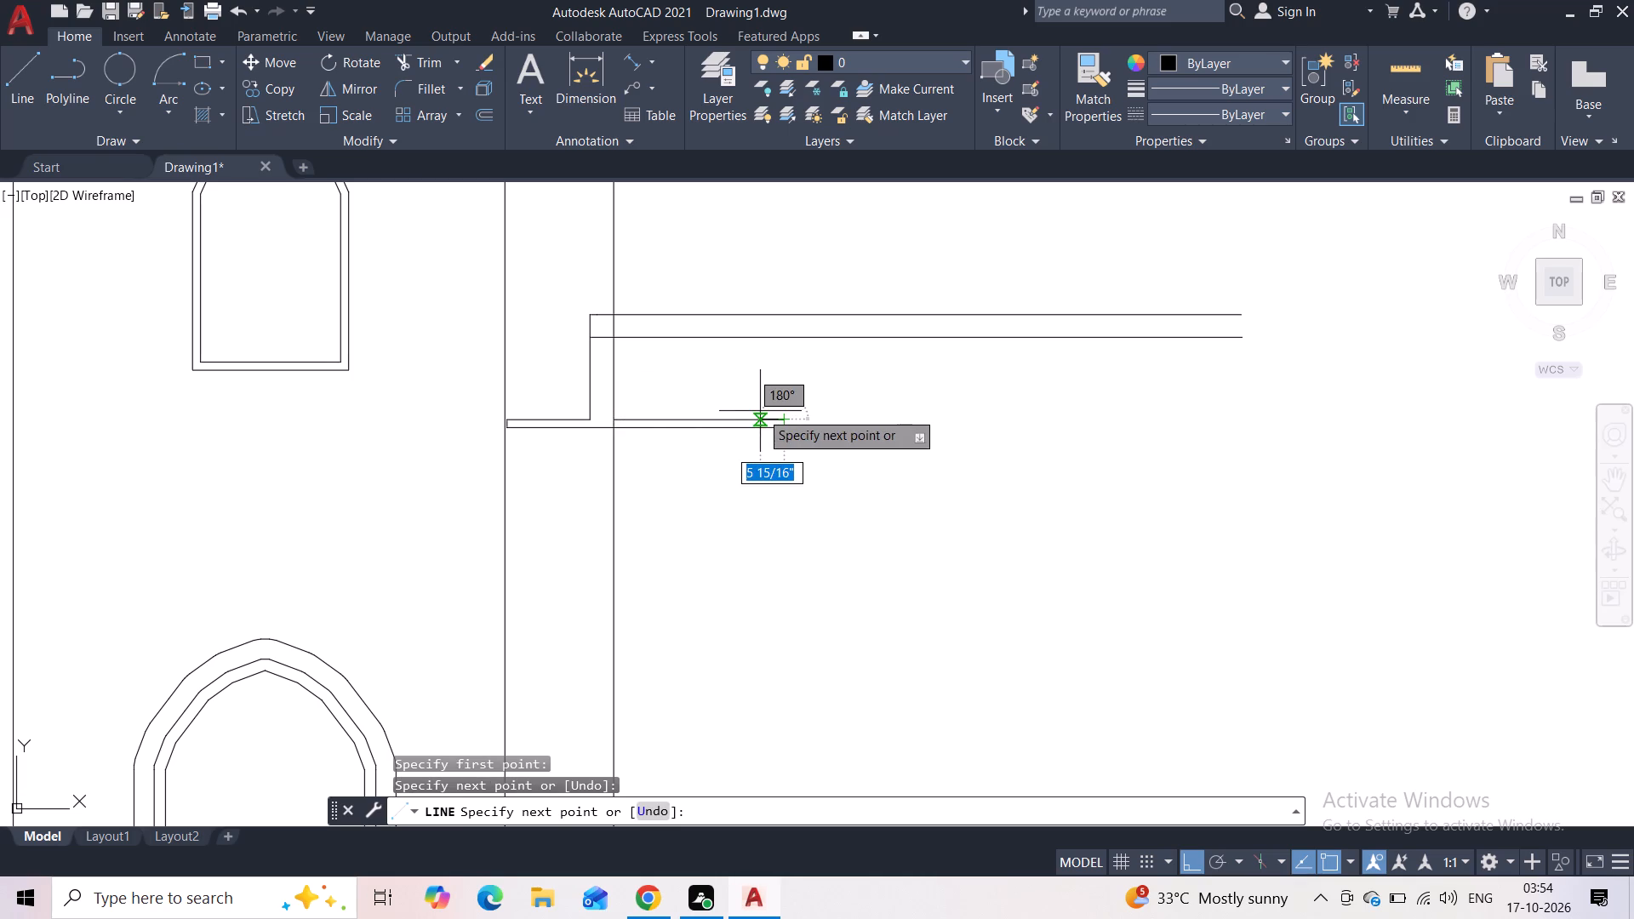
{"action": "key", "text": "Escape"}
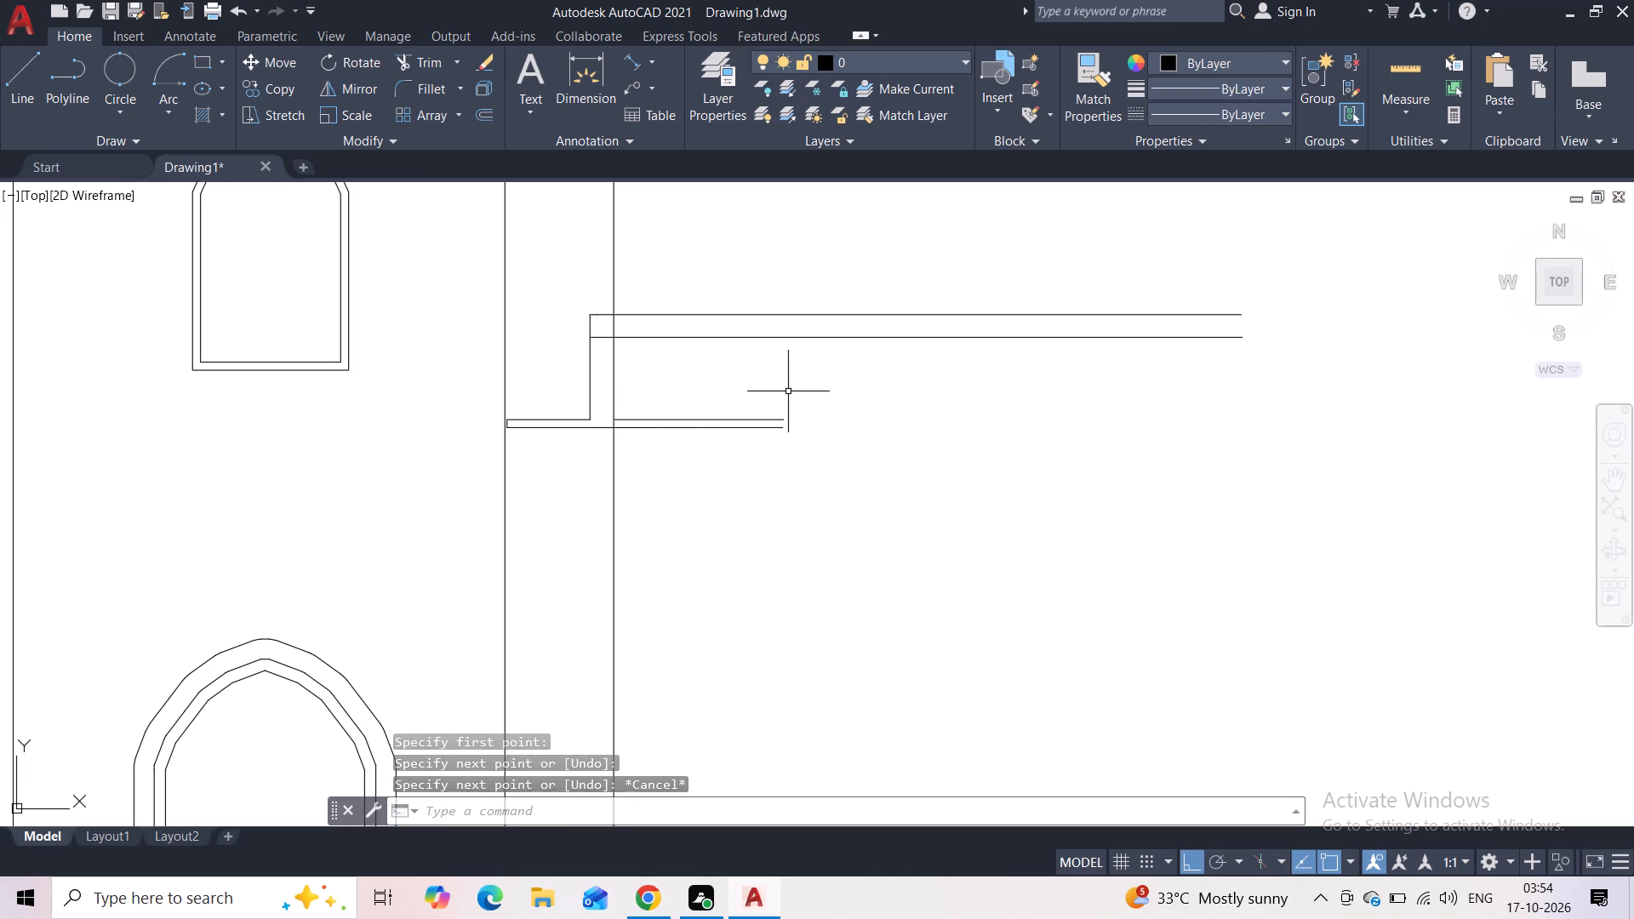
Draw a short line joining the foot of the vertical step line to the ledge's top line at the tower's outer wall.
{"action": "middle_click_drag", "start_coordinate": [770, 568], "coordinate": [753, 544]}
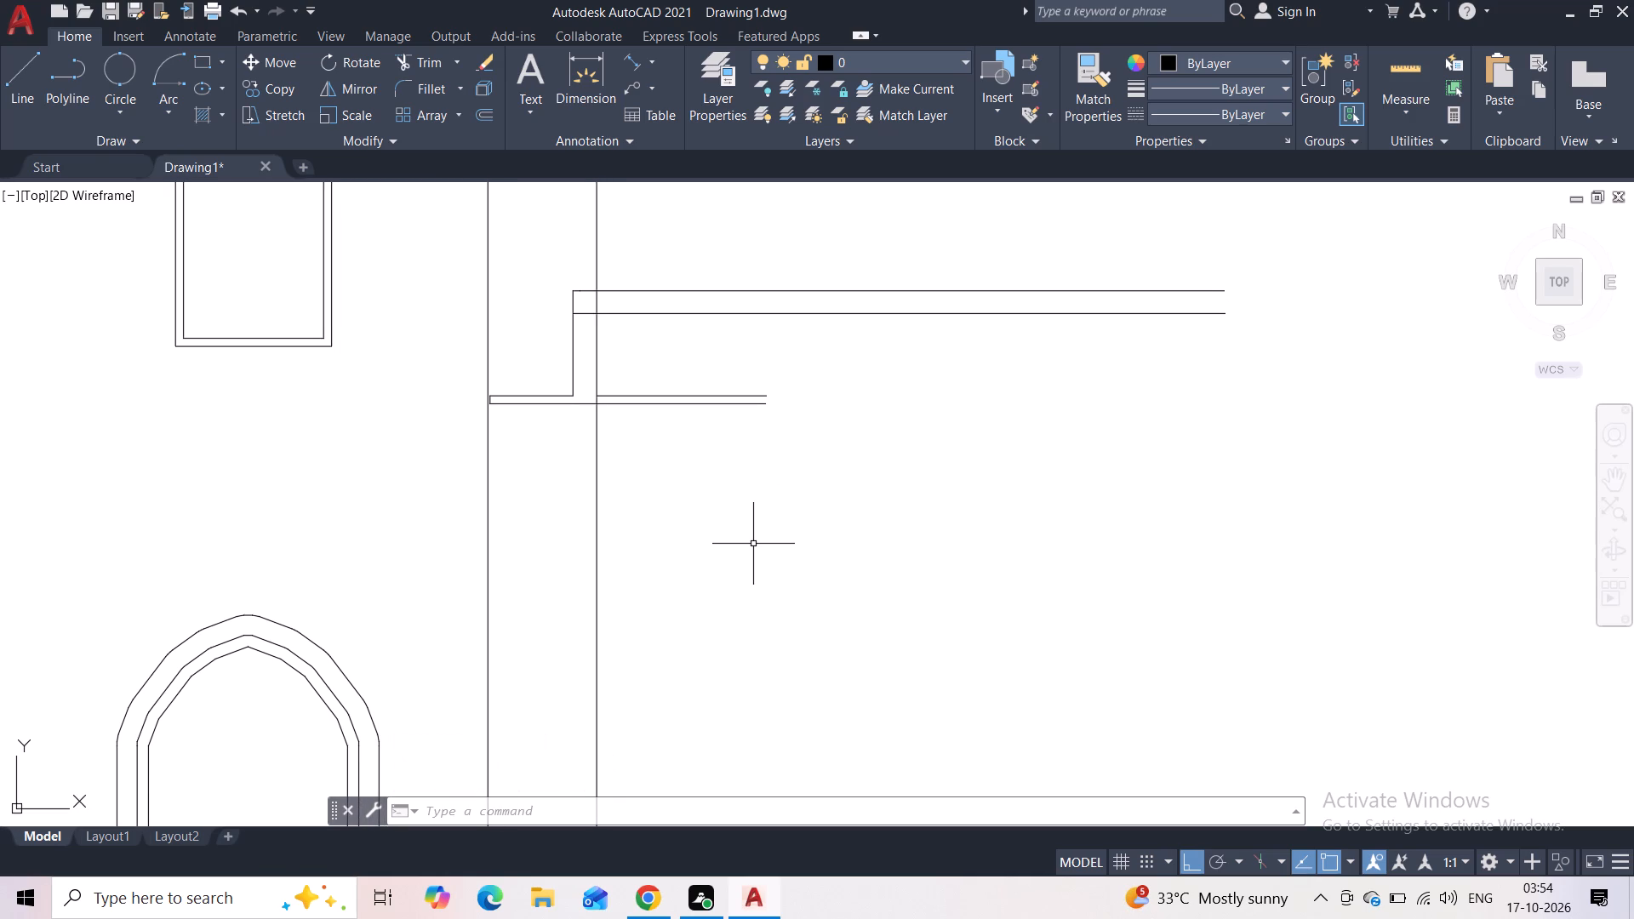
{"action": "scroll", "coordinate": [643, 395], "scroll_direction": "up", "scroll_amount": 2}
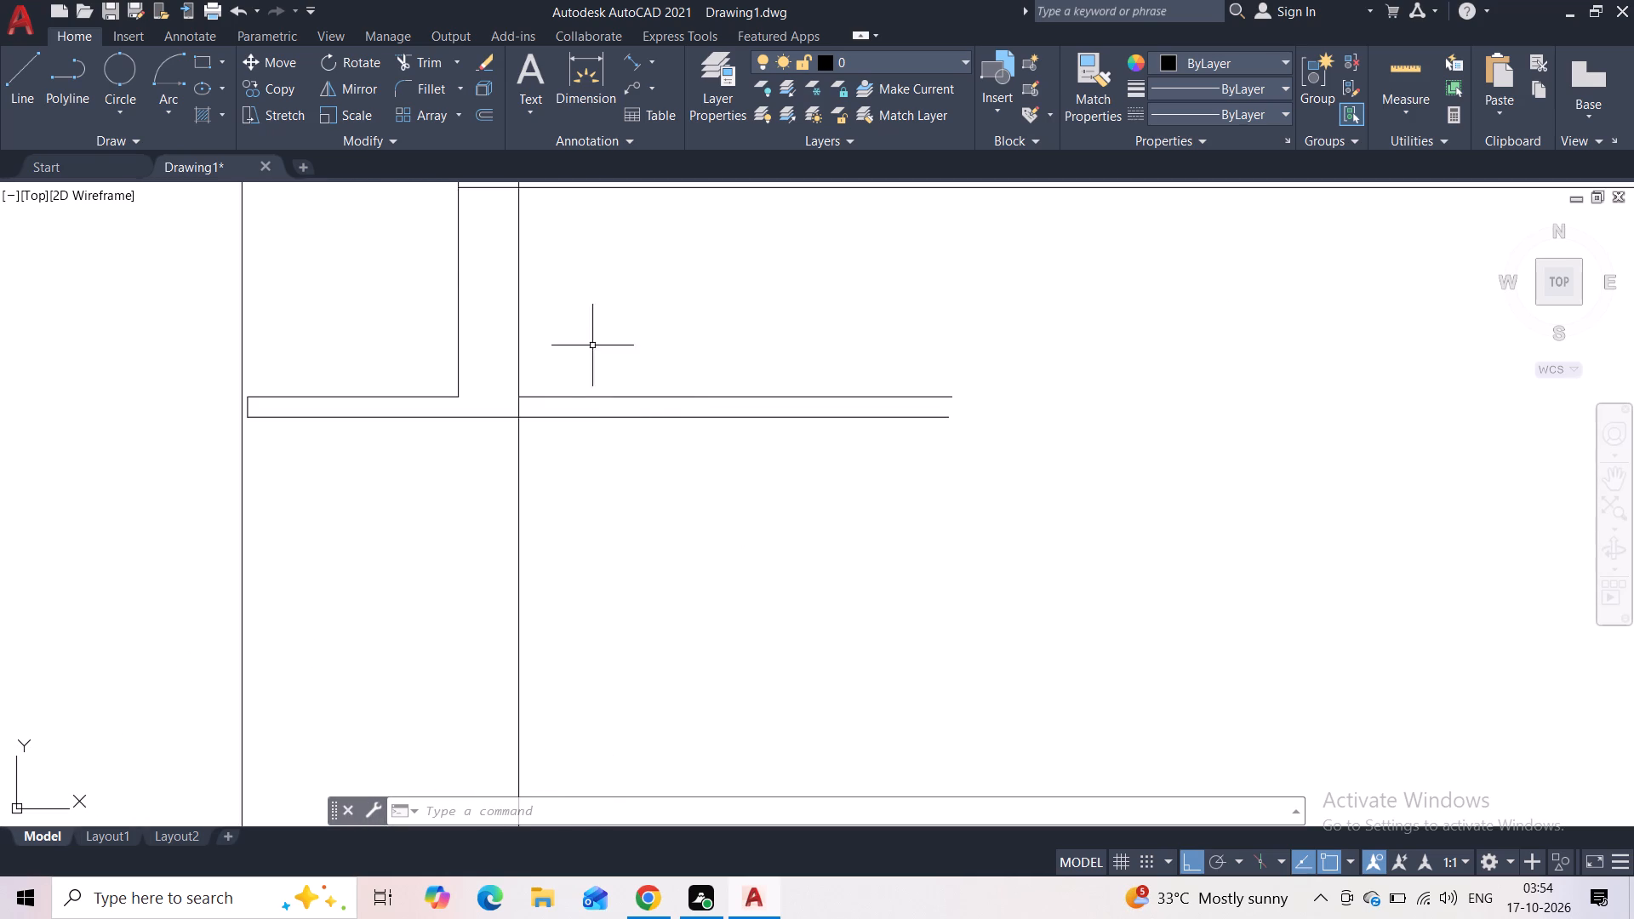
{"action": "left_click", "coordinate": [11, 96]}
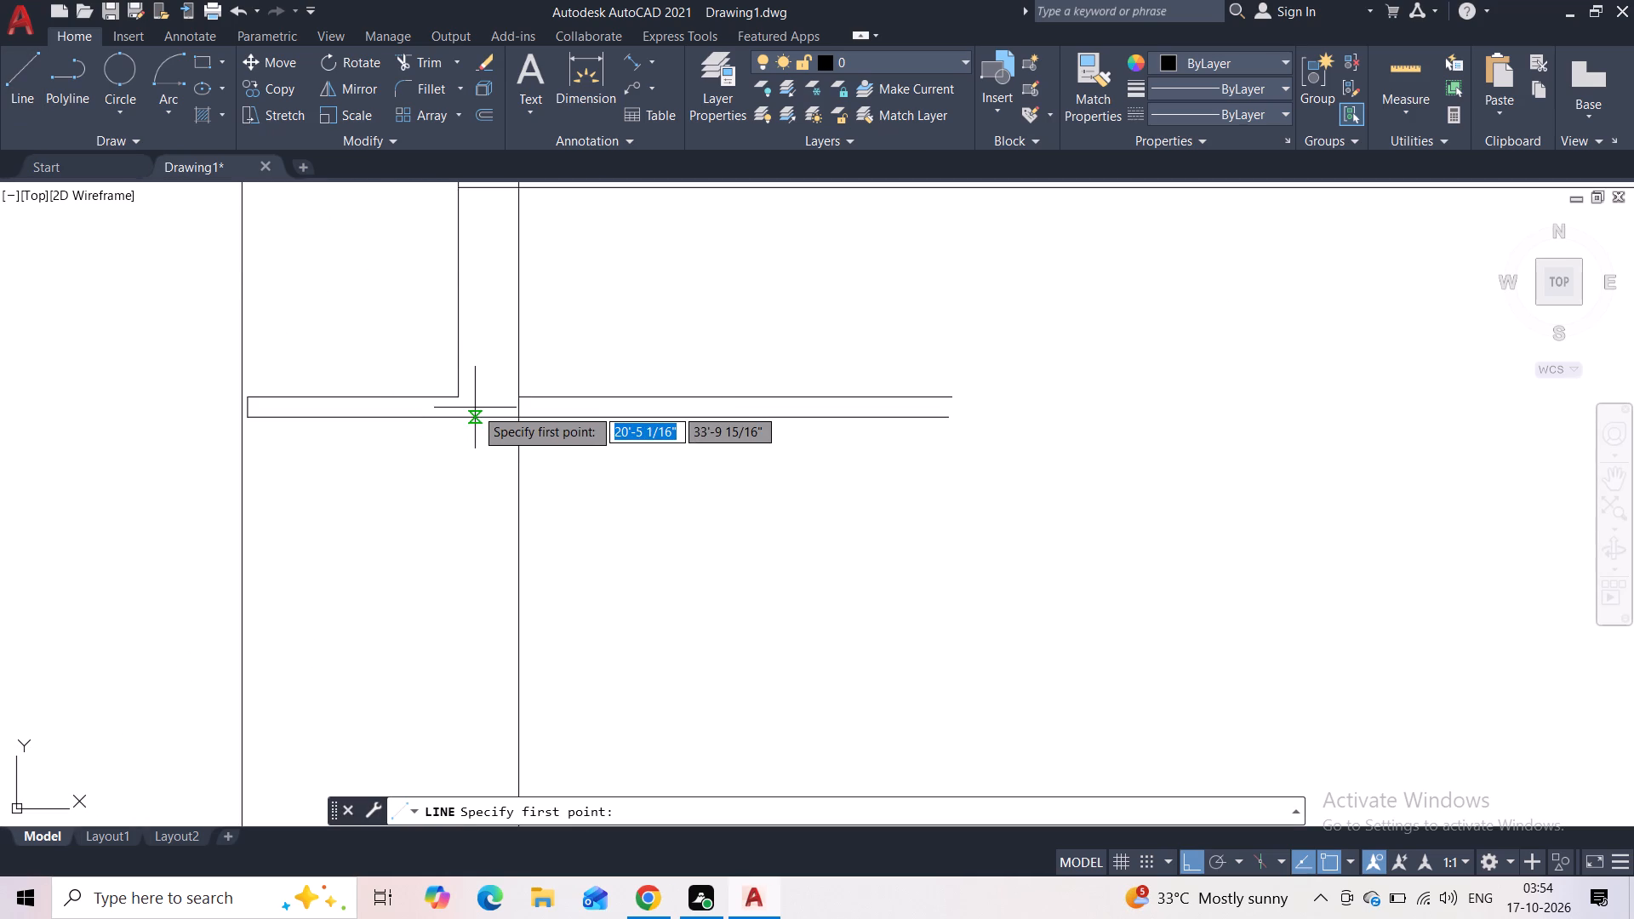
{"action": "scroll", "coordinate": [483, 395], "scroll_direction": "up", "scroll_amount": 2}
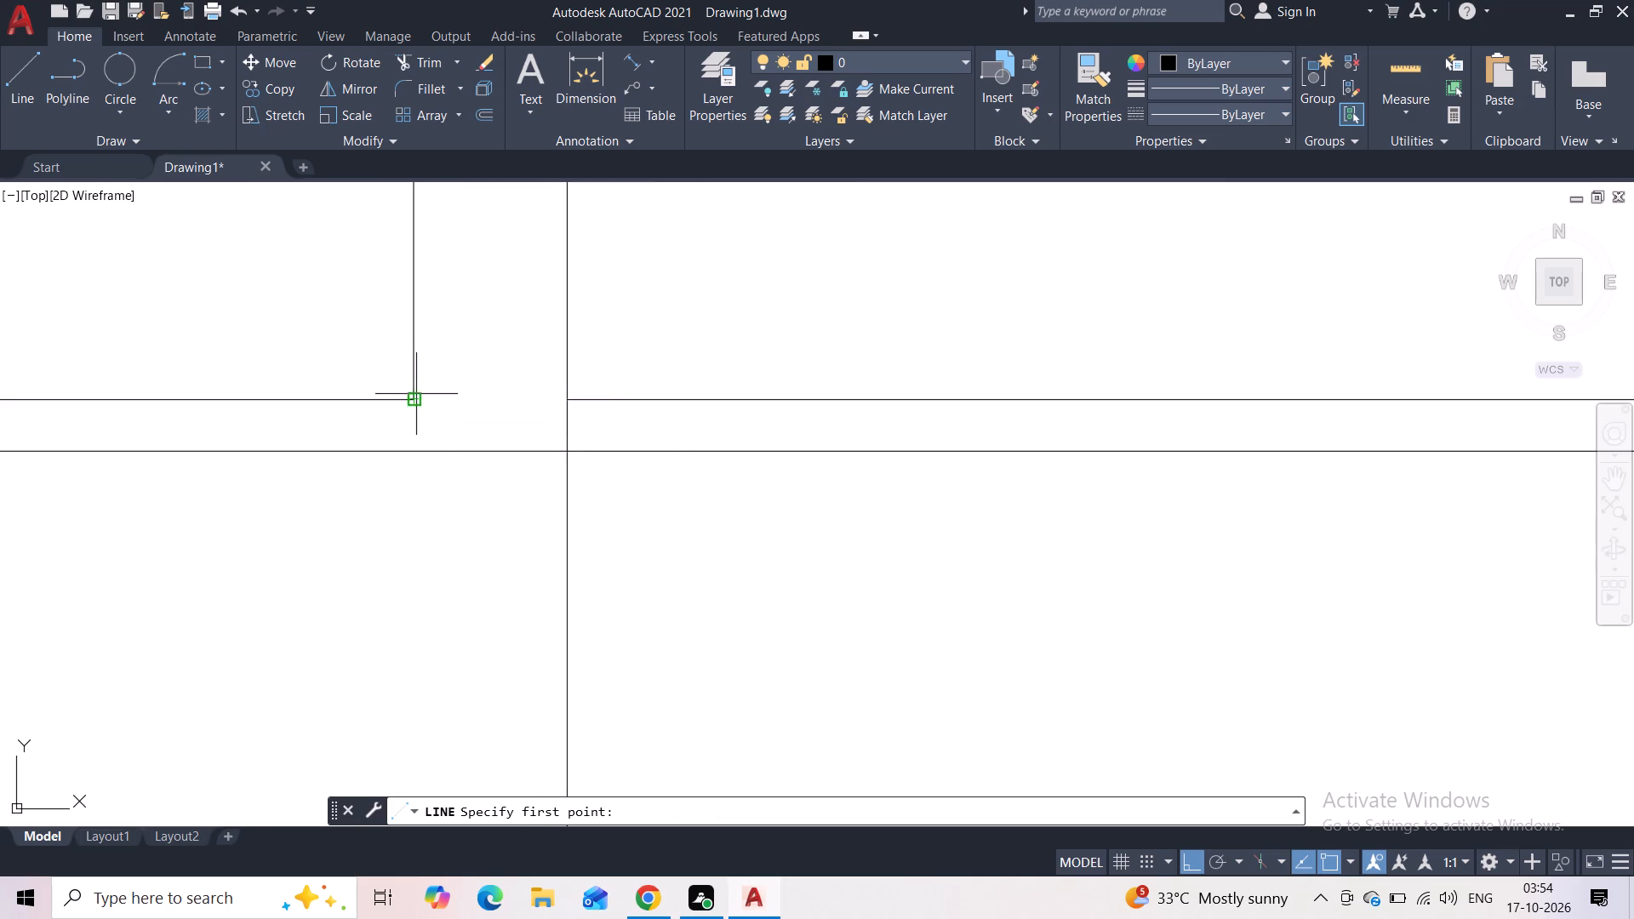
{"action": "left_click", "coordinate": [416, 395]}
{"action": "left_click", "coordinate": [562, 406]}
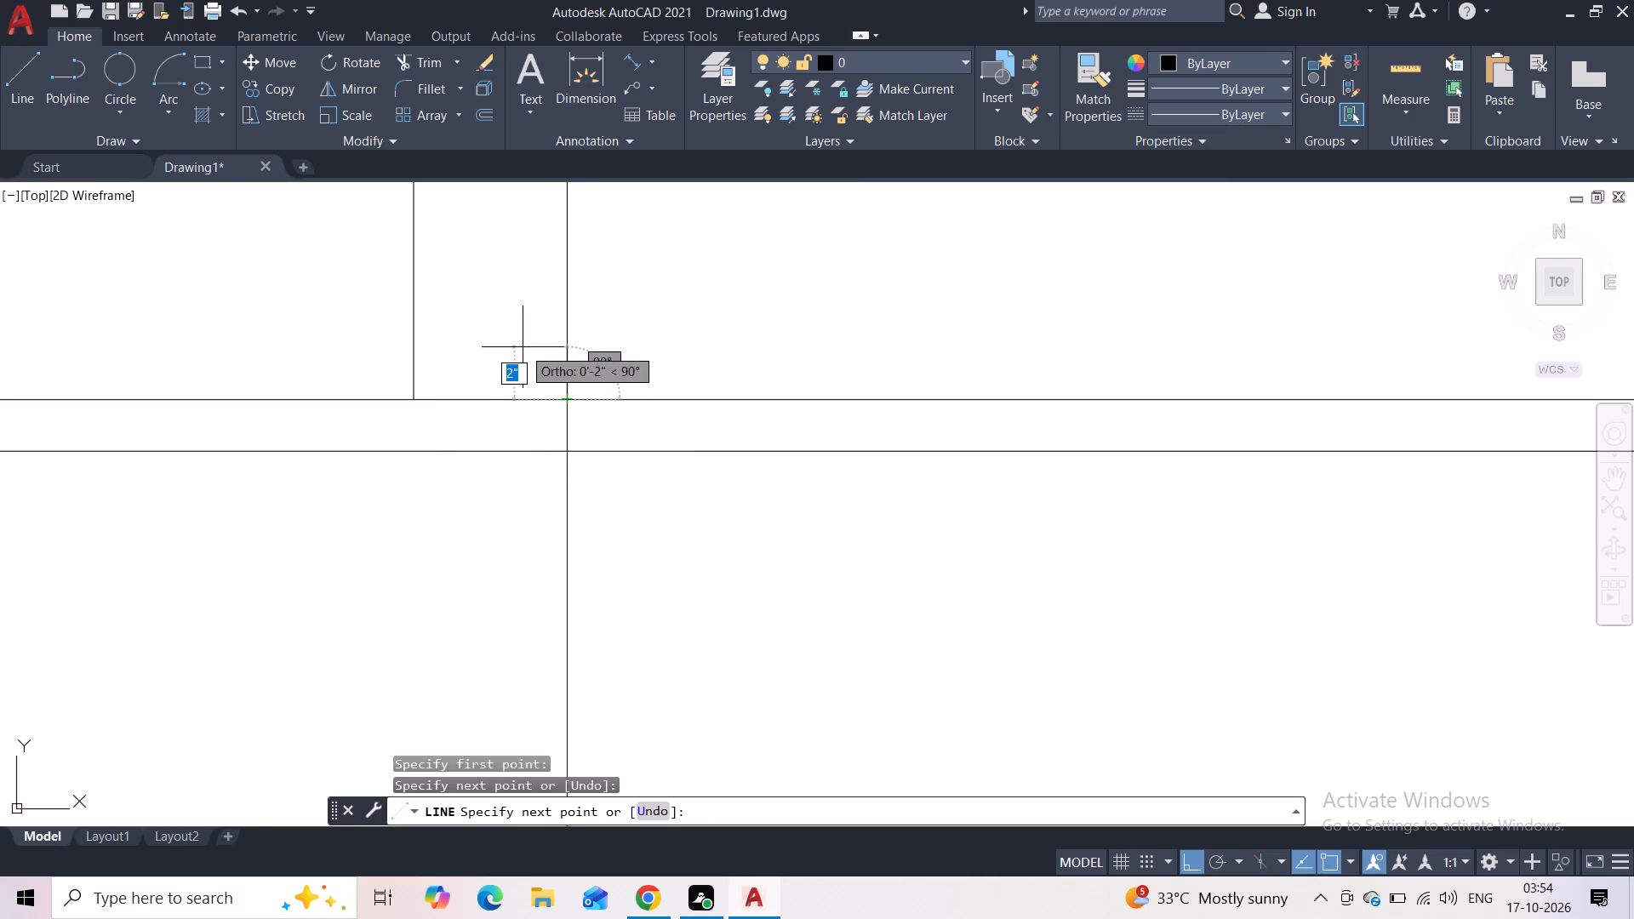
{"action": "key", "text": "Escape"}
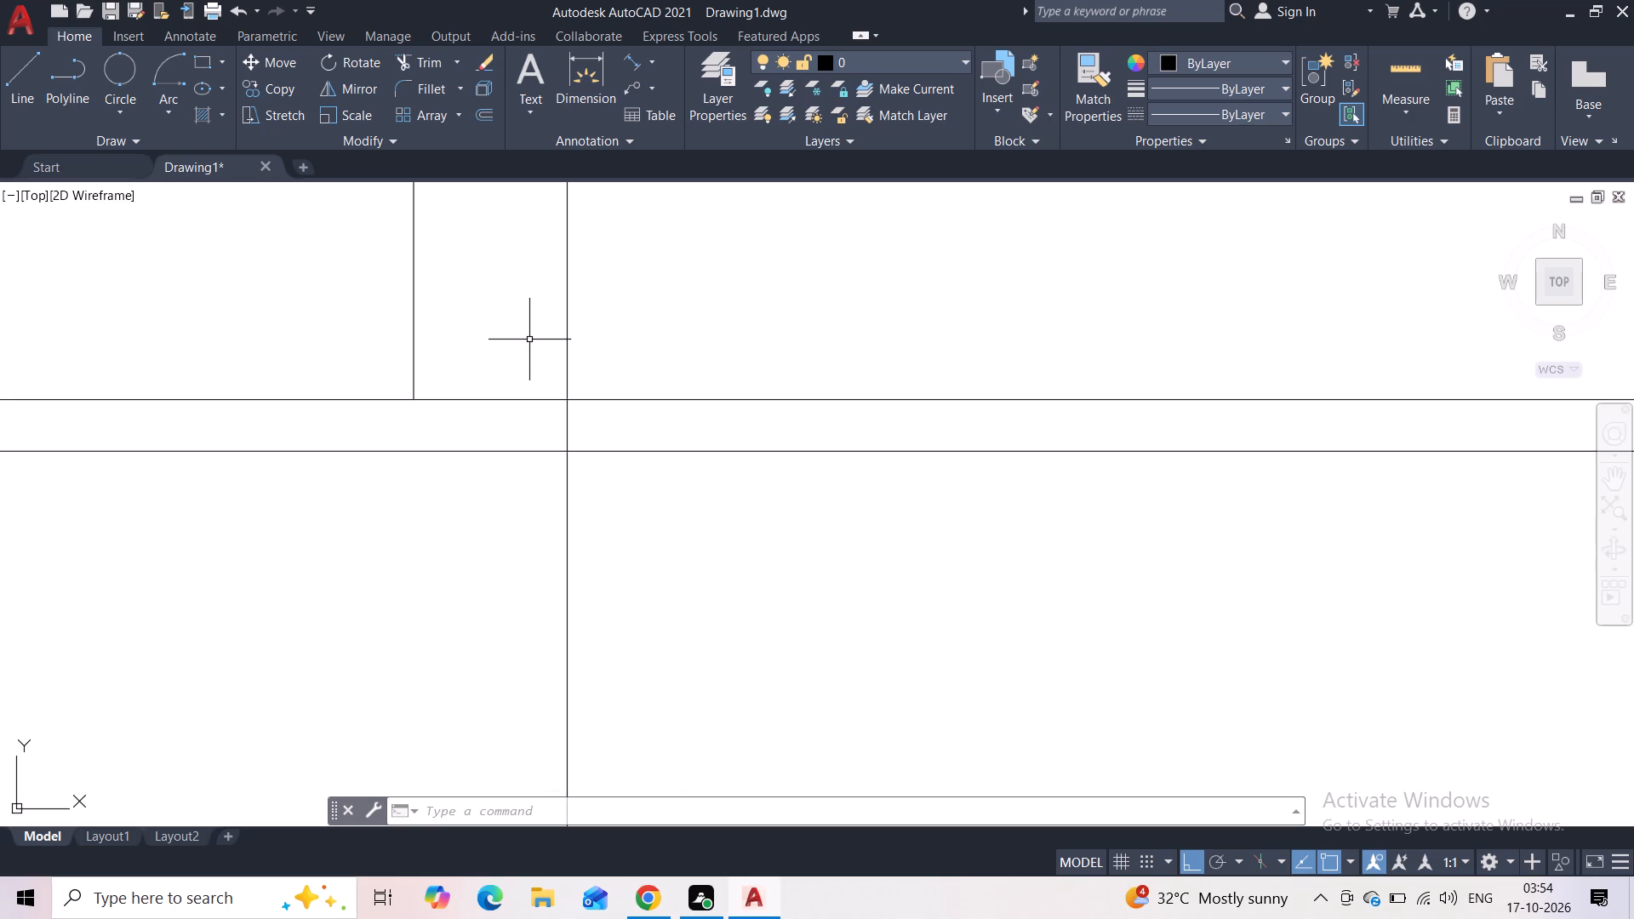
Extend the ledge's top edge about 1 ft outward, and close its end down and back to the lower line.
{"action": "scroll", "coordinate": [649, 473], "scroll_direction": "down", "scroll_amount": 3}
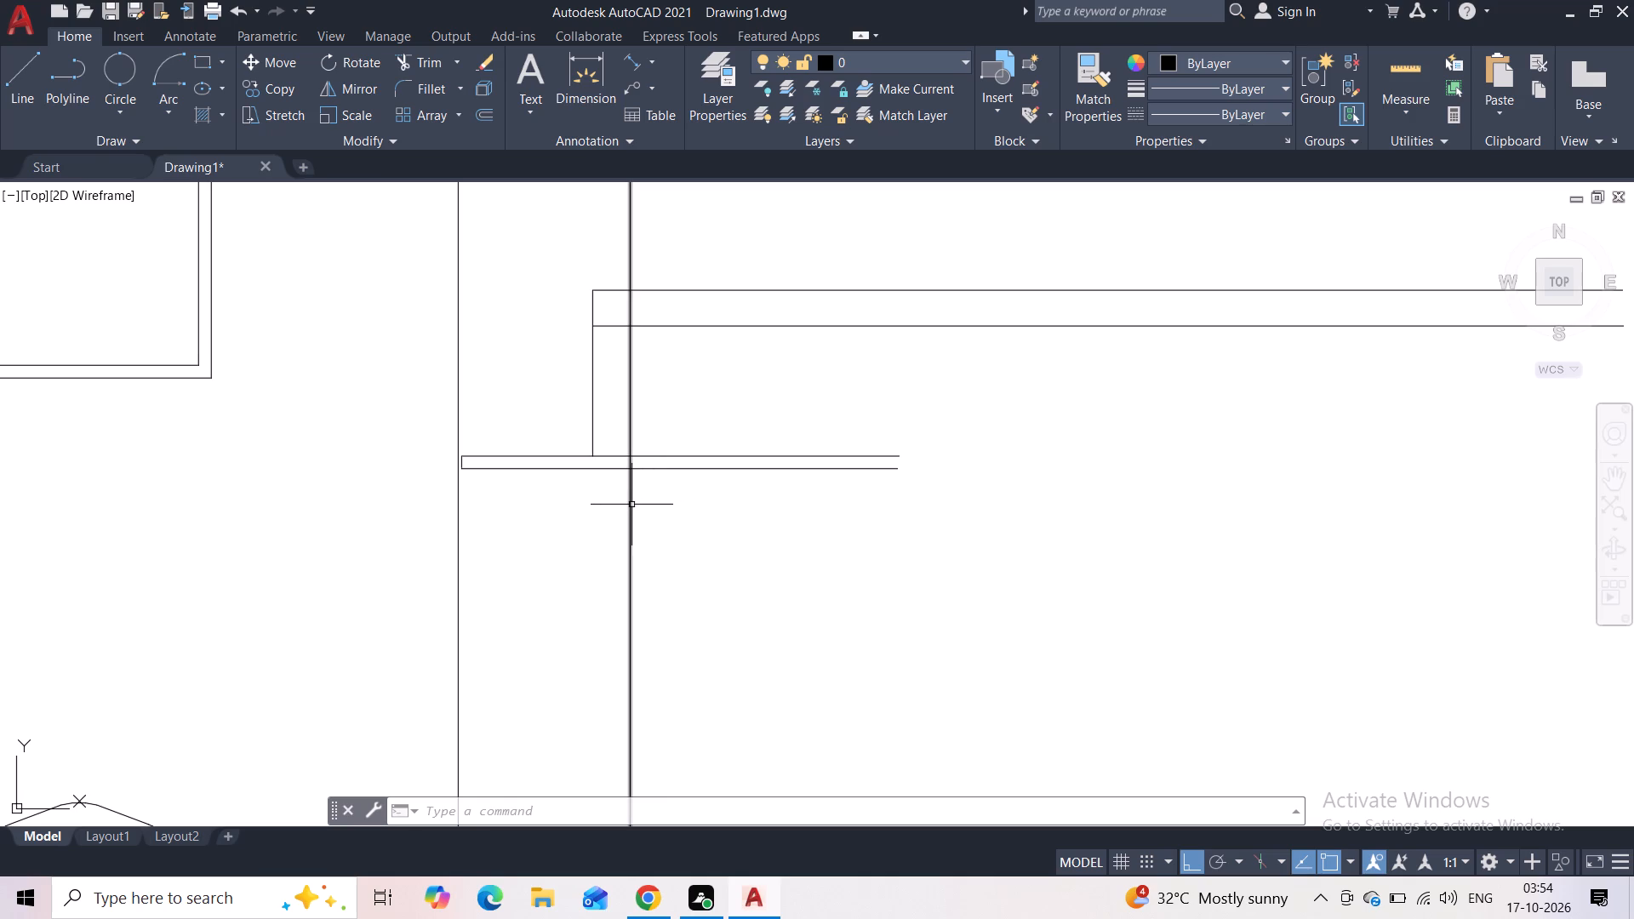
{"action": "scroll", "coordinate": [707, 471], "scroll_direction": "down", "scroll_amount": 2}
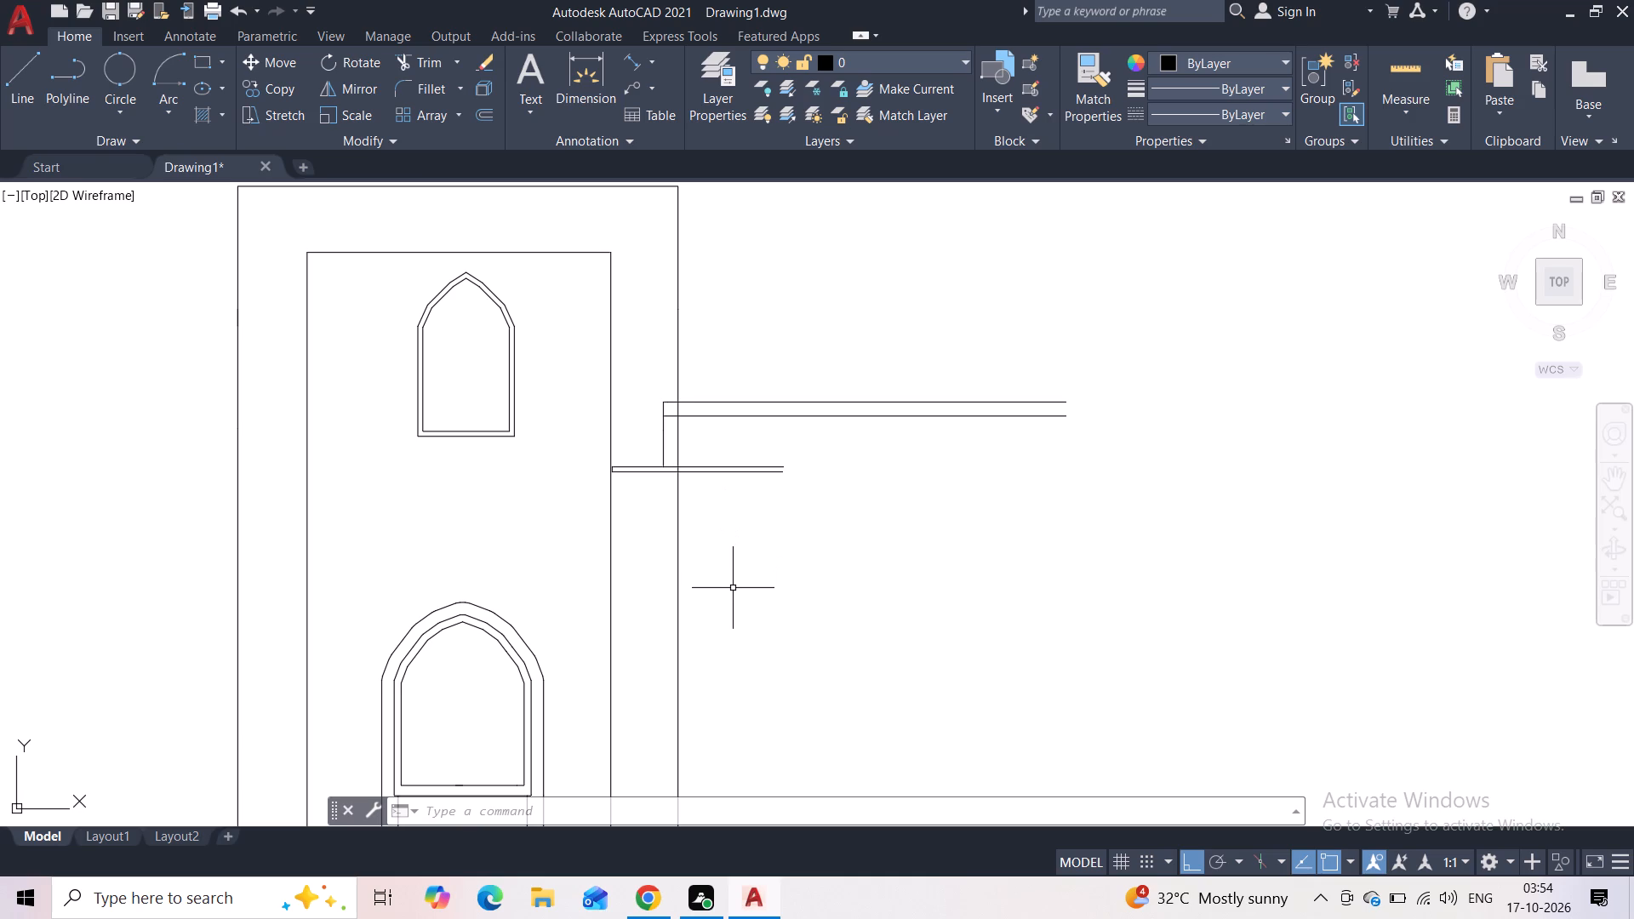
{"action": "scroll", "coordinate": [736, 530], "scroll_direction": "up", "scroll_amount": 1}
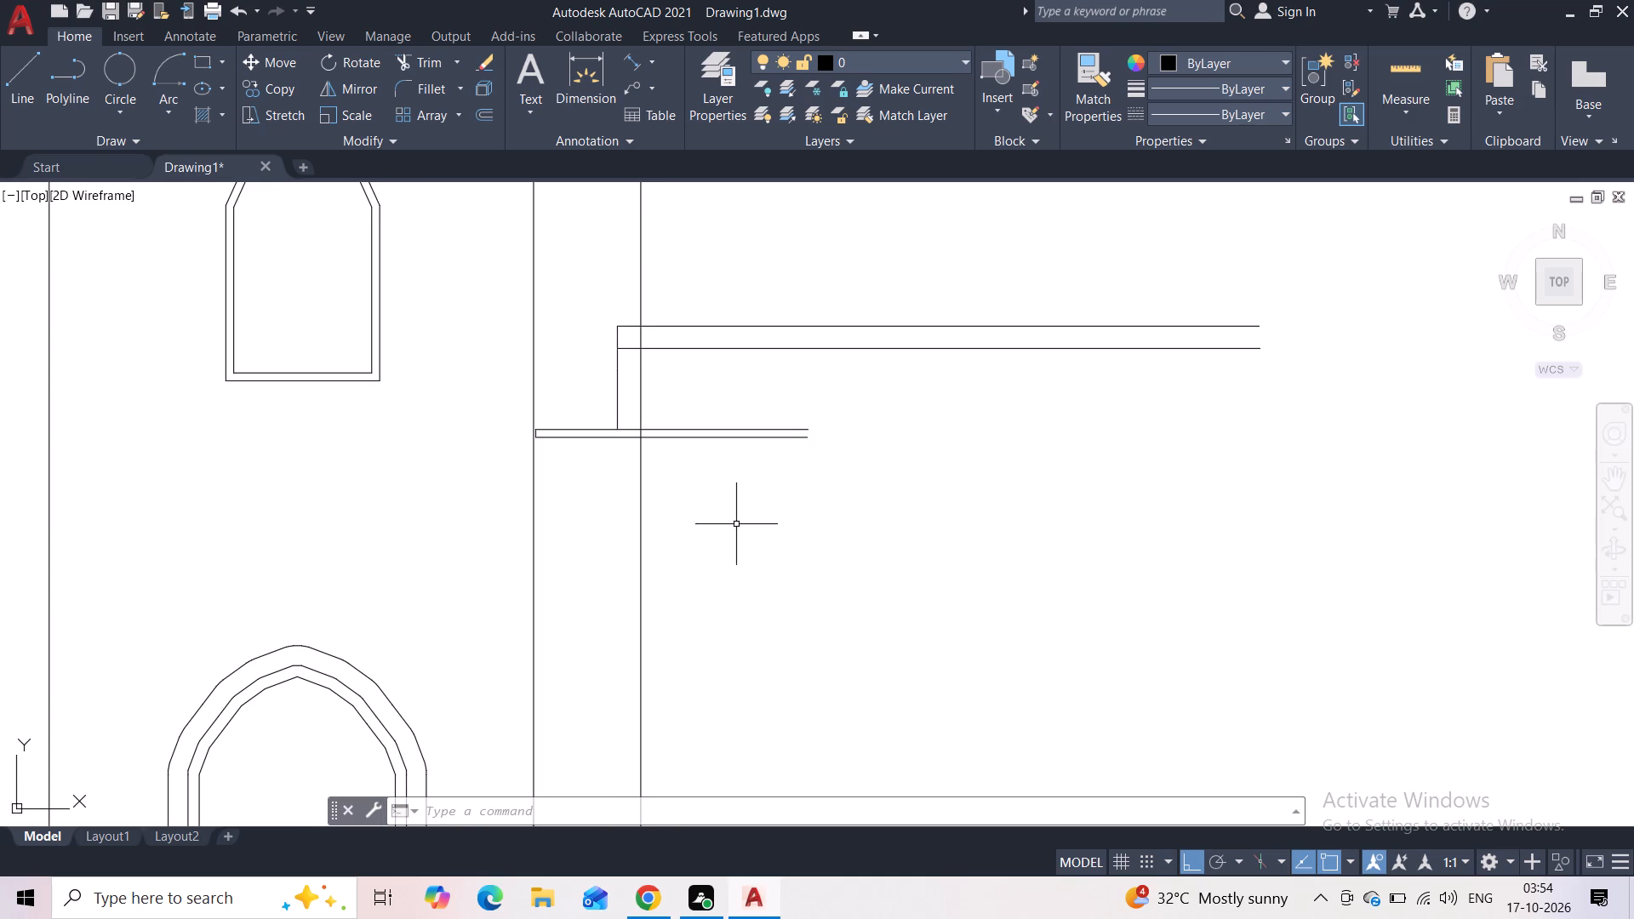
{"action": "middle_click_drag", "start_coordinate": [736, 523], "coordinate": [626, 573]}
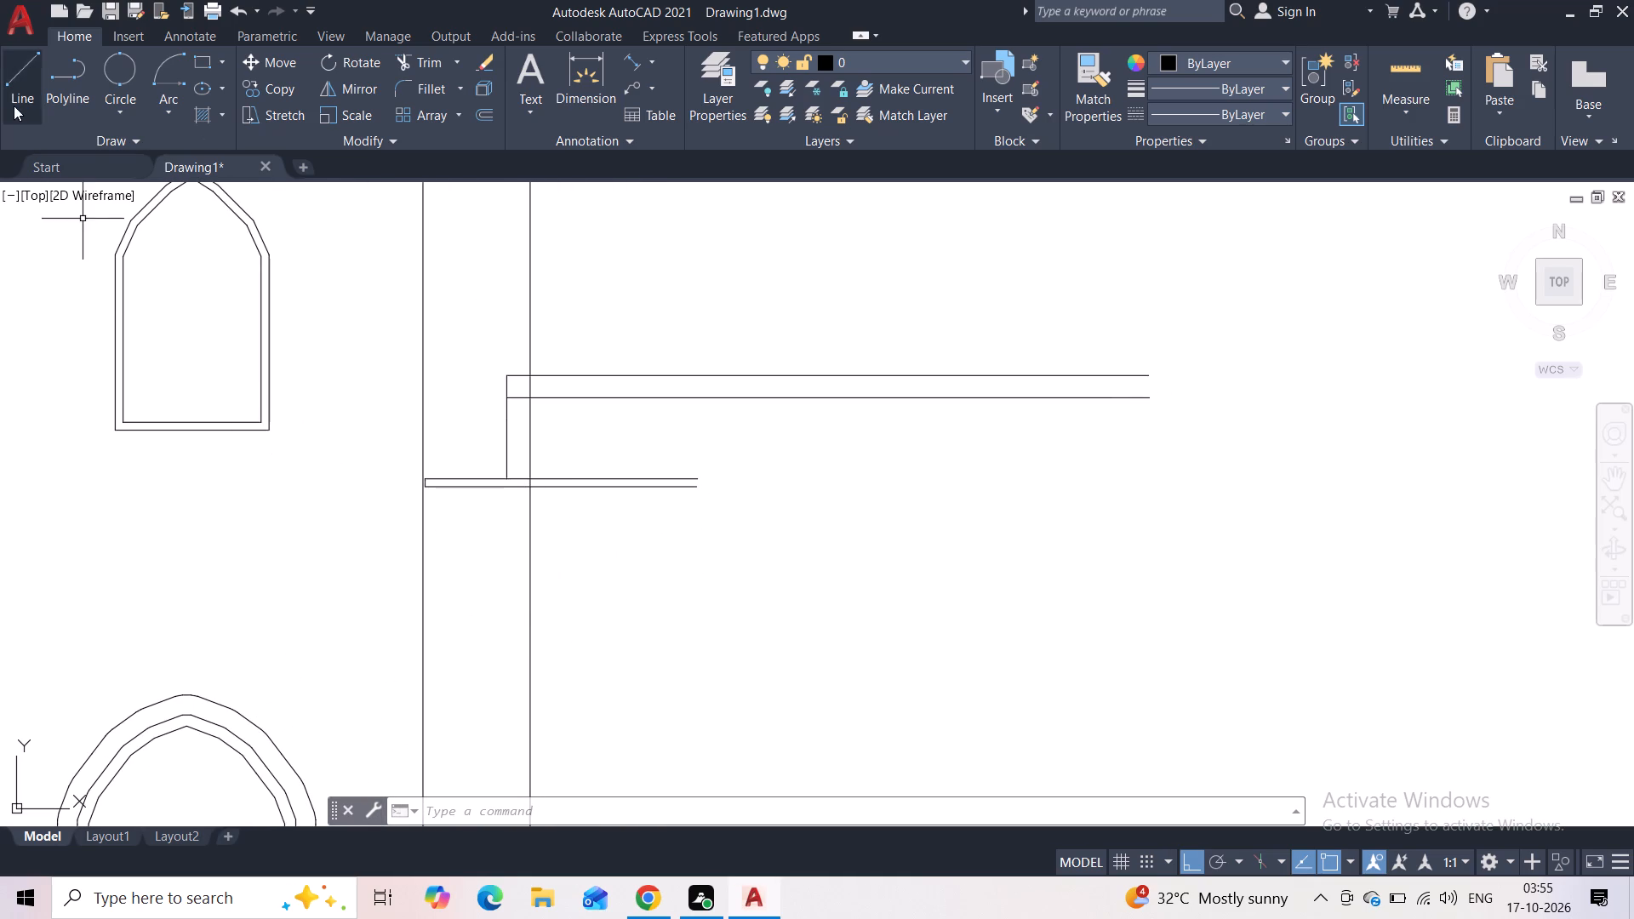
{"action": "left_click", "coordinate": [12, 101]}
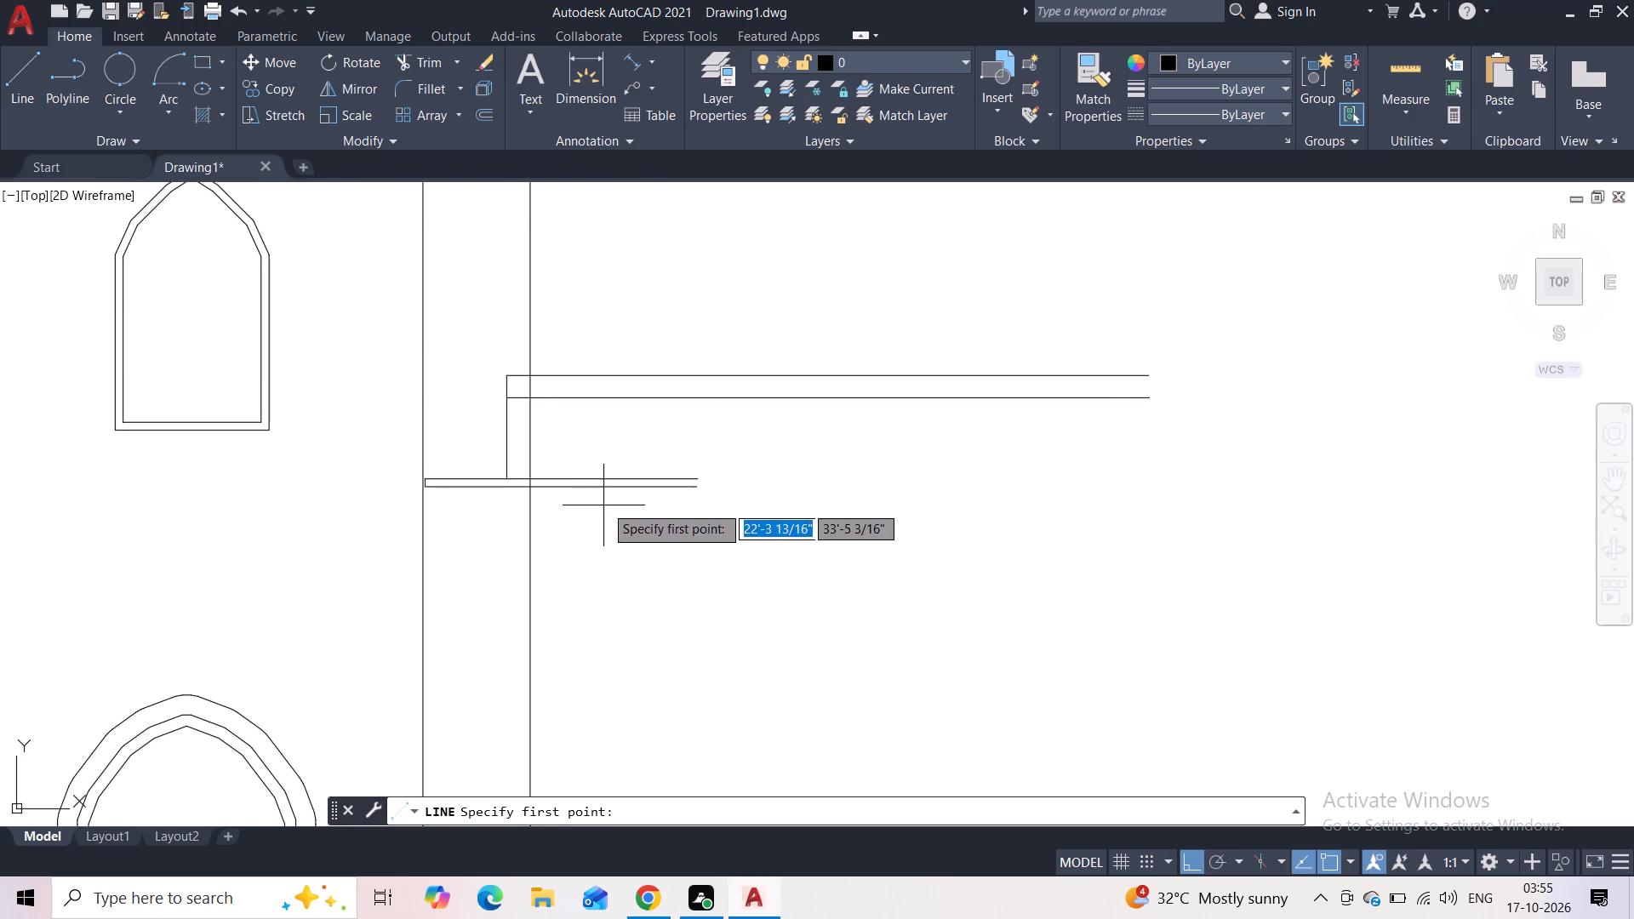
{"action": "left_click", "coordinate": [704, 482]}
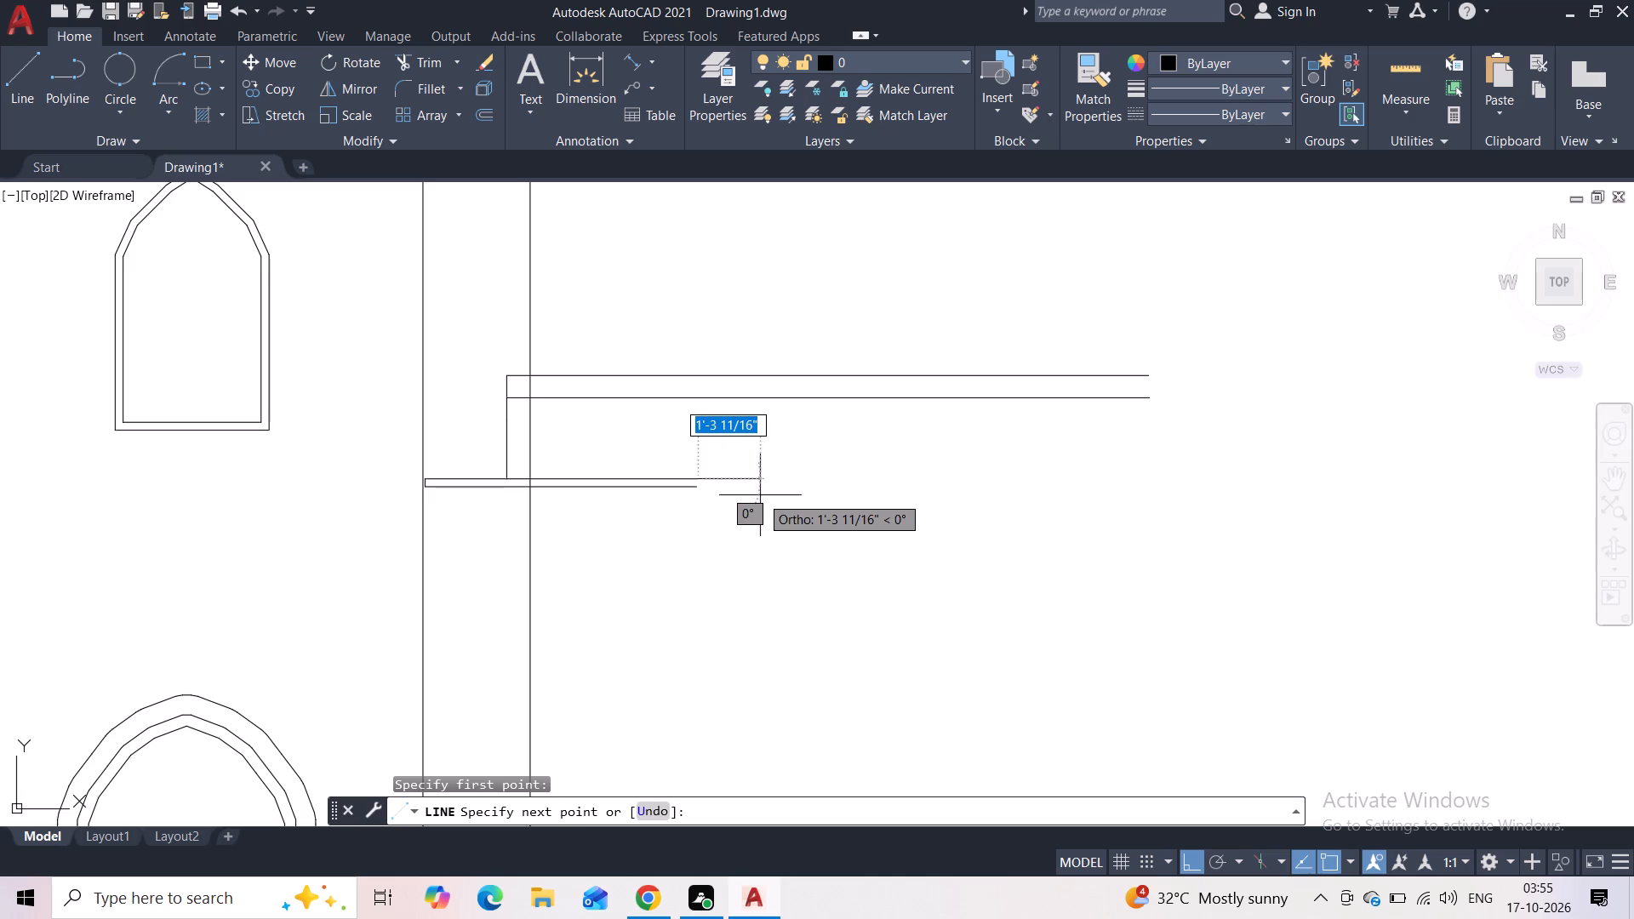
{"action": "left_click", "coordinate": [749, 488]}
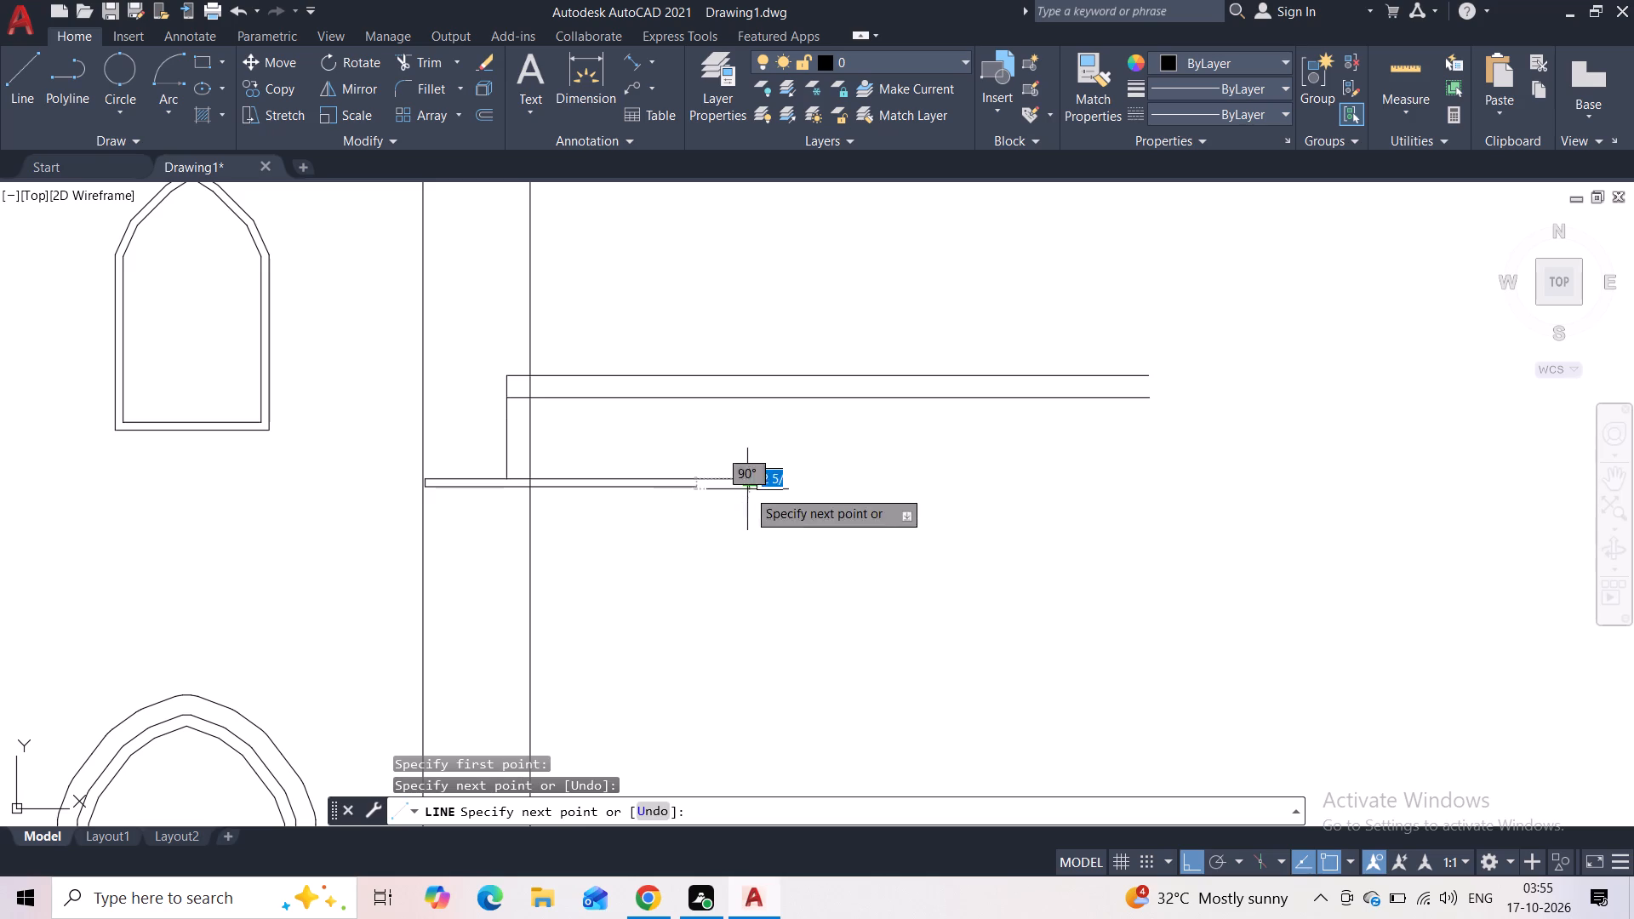
{"action": "scroll", "coordinate": [747, 489], "scroll_direction": "up", "scroll_amount": 2}
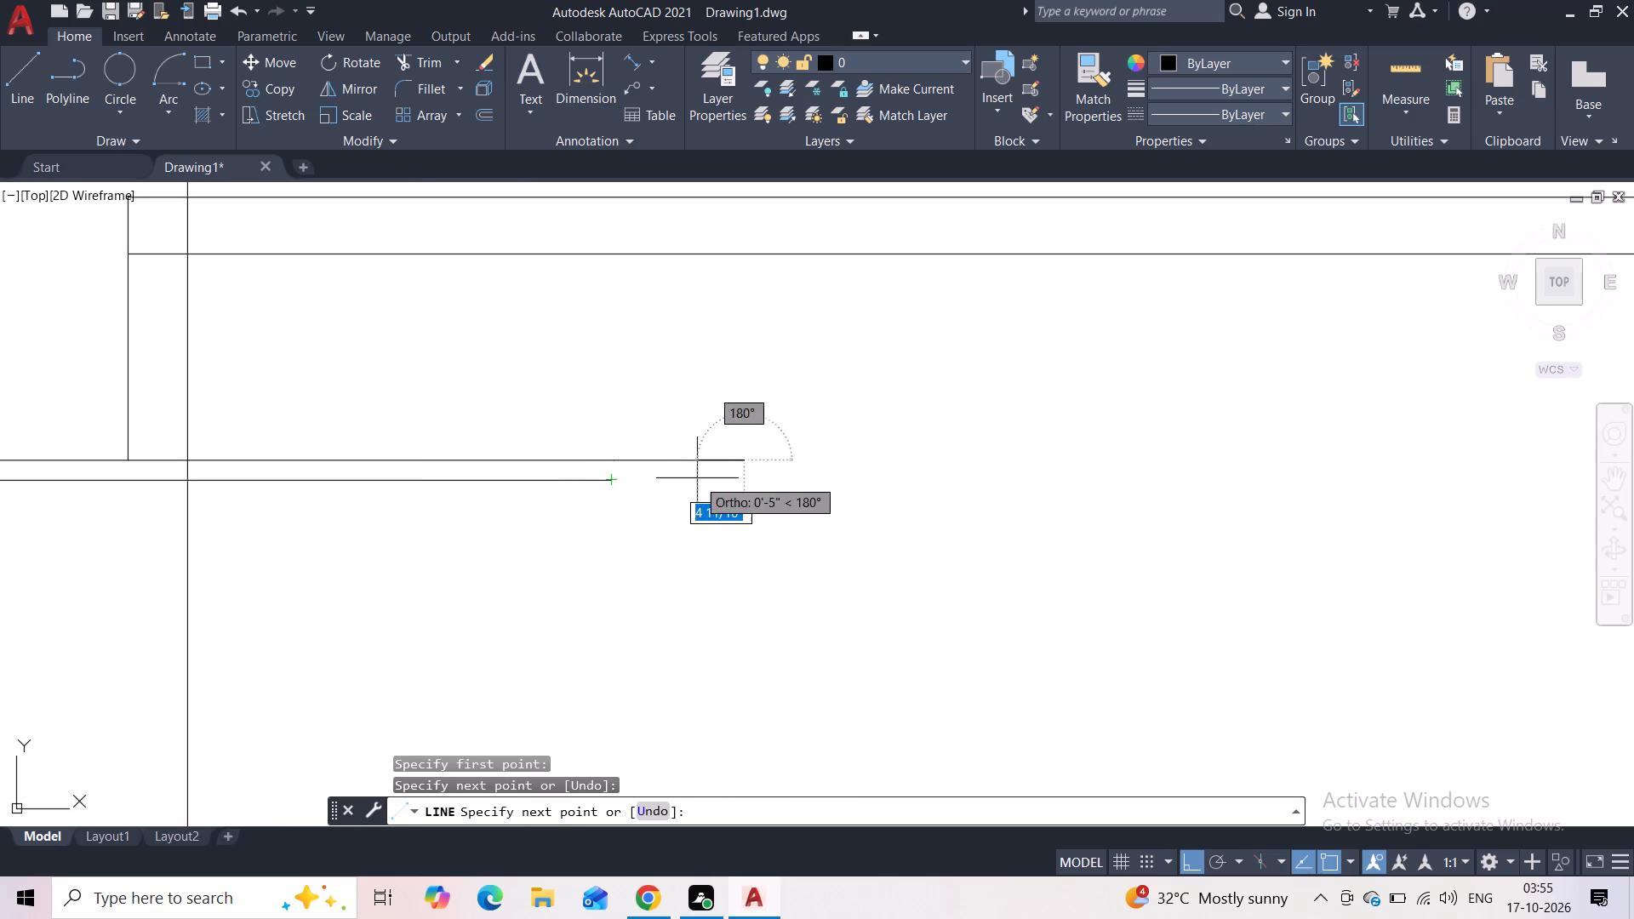
{"action": "left_click", "coordinate": [746, 474]}
{"action": "left_click", "coordinate": [614, 483]}
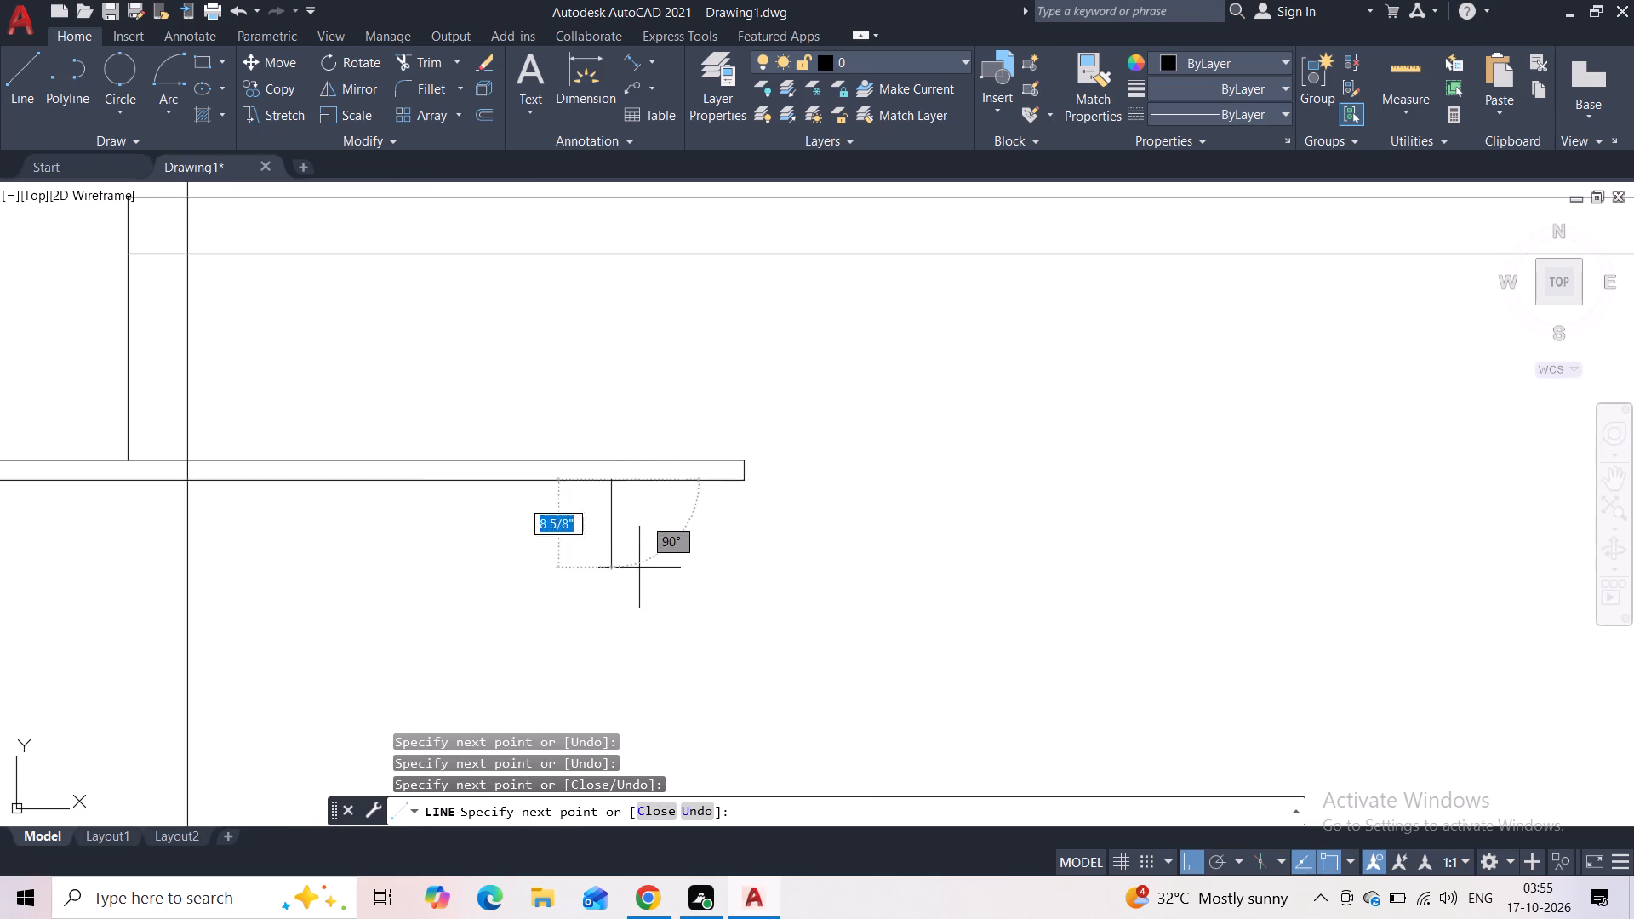
{"action": "key", "text": "Escape"}
{"action": "scroll", "coordinate": [646, 471], "scroll_direction": "down", "scroll_amount": 3}
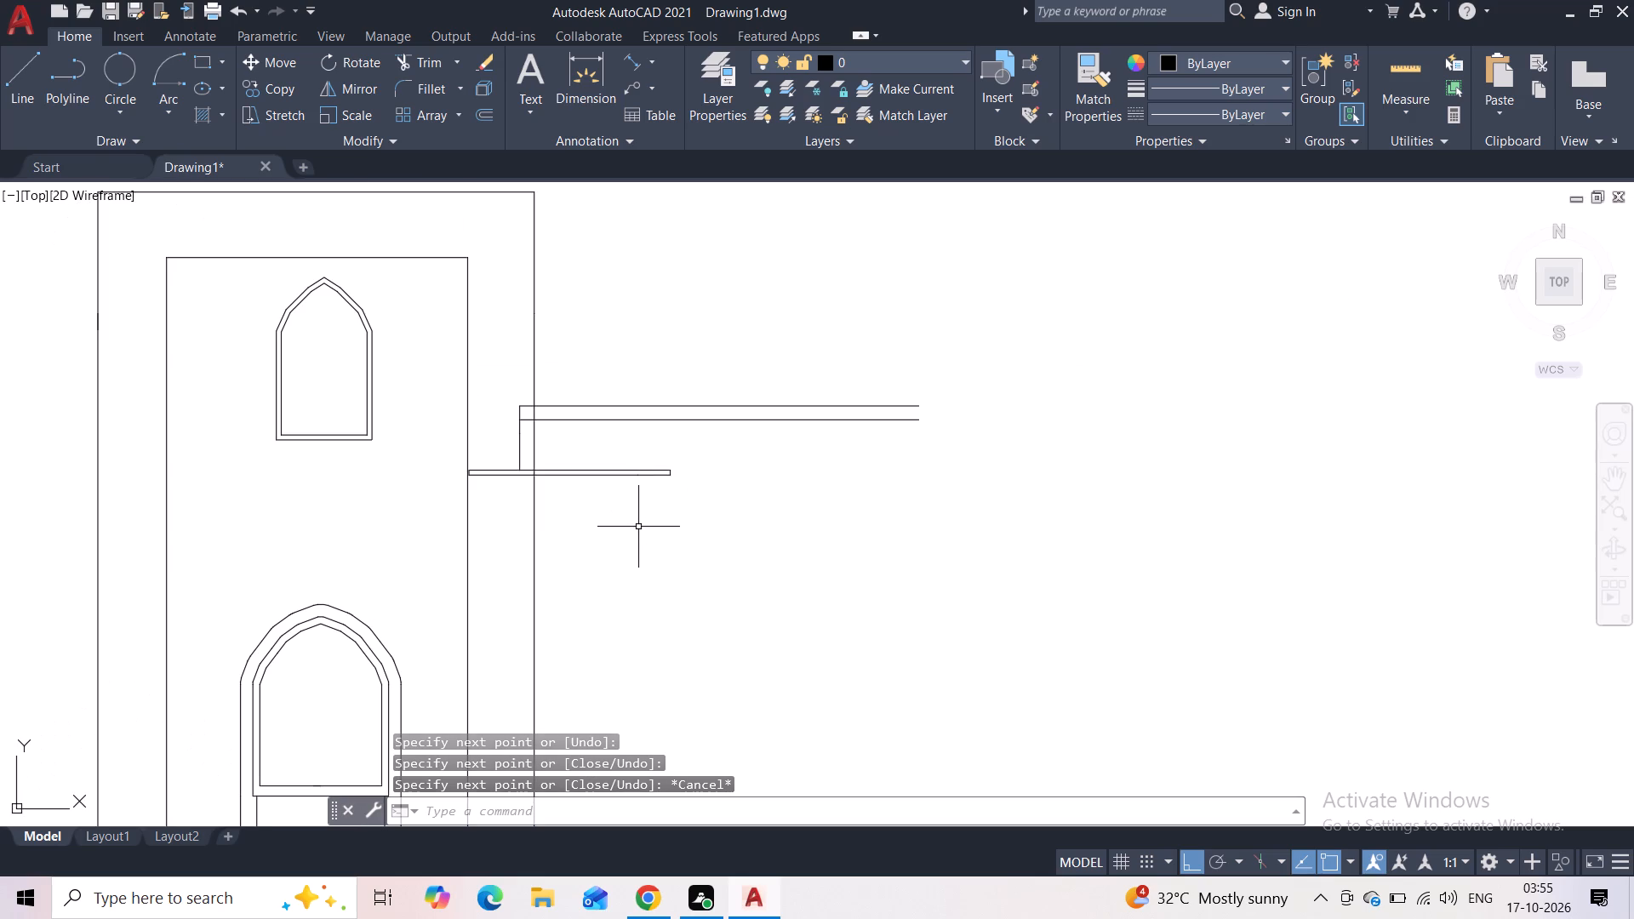
Draw a thin strip under the ledge, inset from both its ends and extending about 4'-2" past the tower's outer wall line.
{"action": "left_click", "coordinate": [38, 101]}
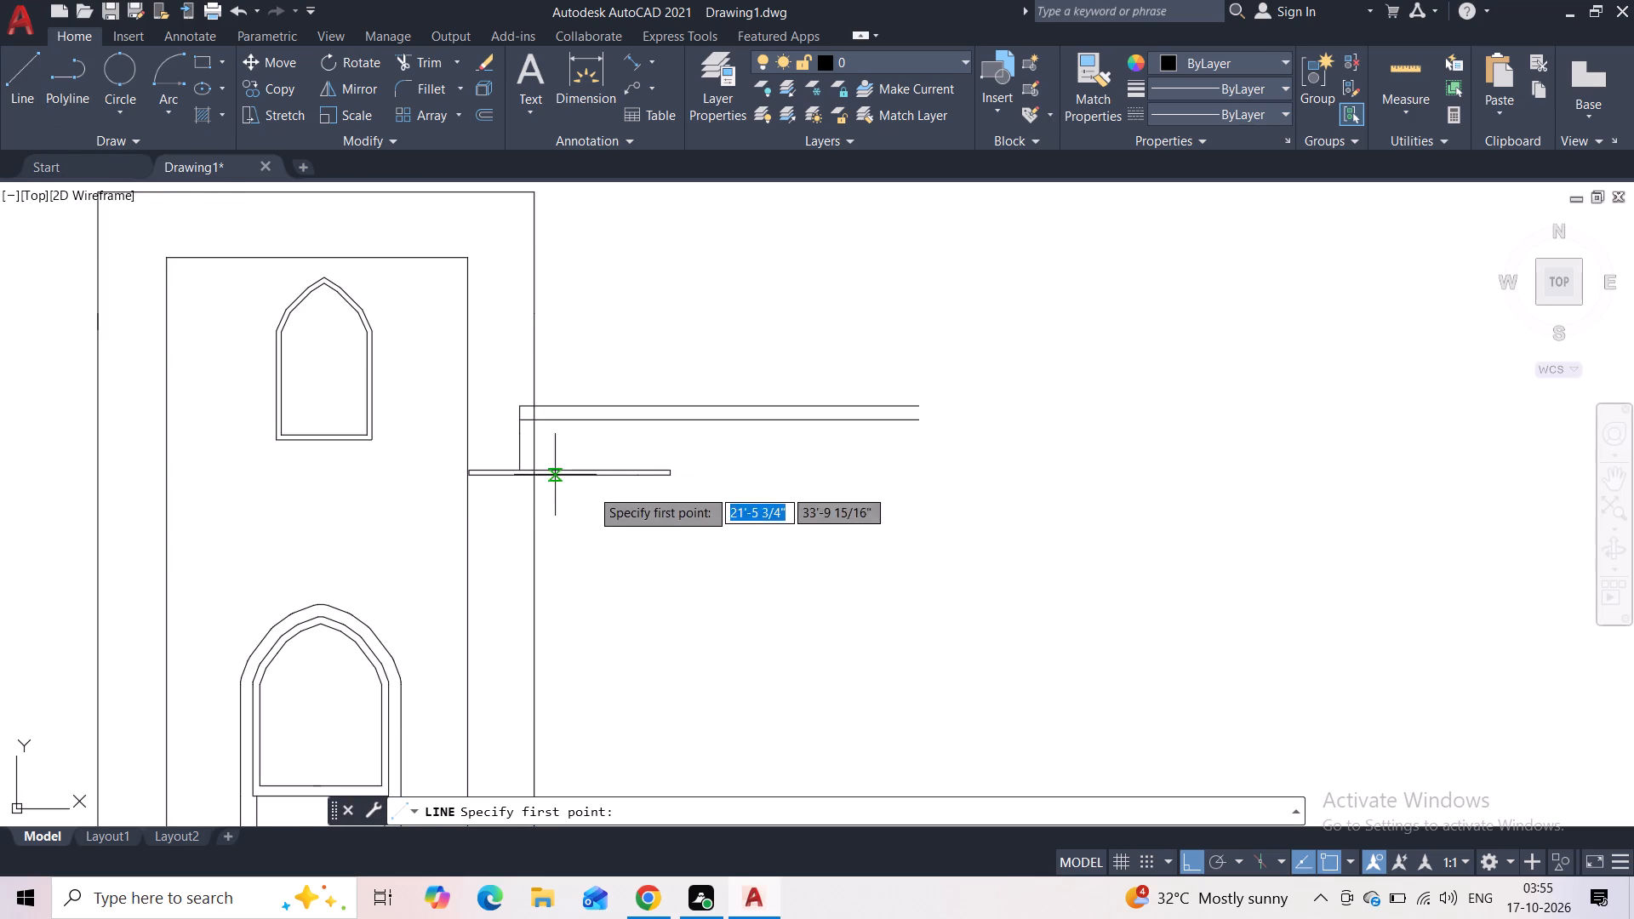
{"action": "scroll", "coordinate": [568, 499], "scroll_direction": "up", "scroll_amount": 1}
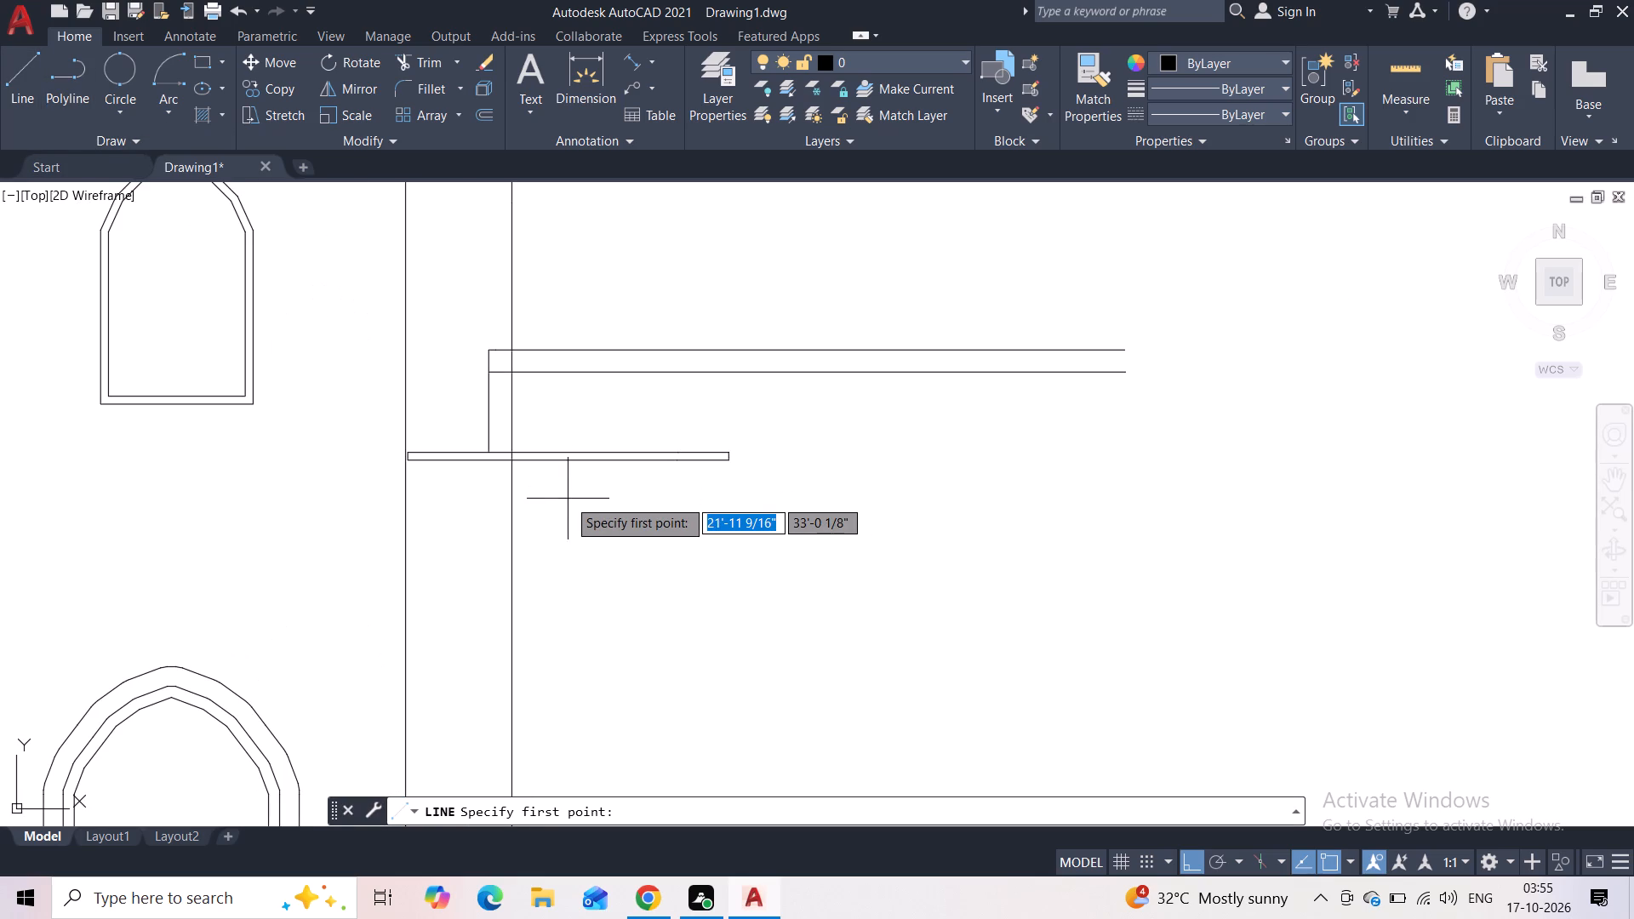
{"action": "scroll", "coordinate": [458, 482], "scroll_direction": "up", "scroll_amount": 2}
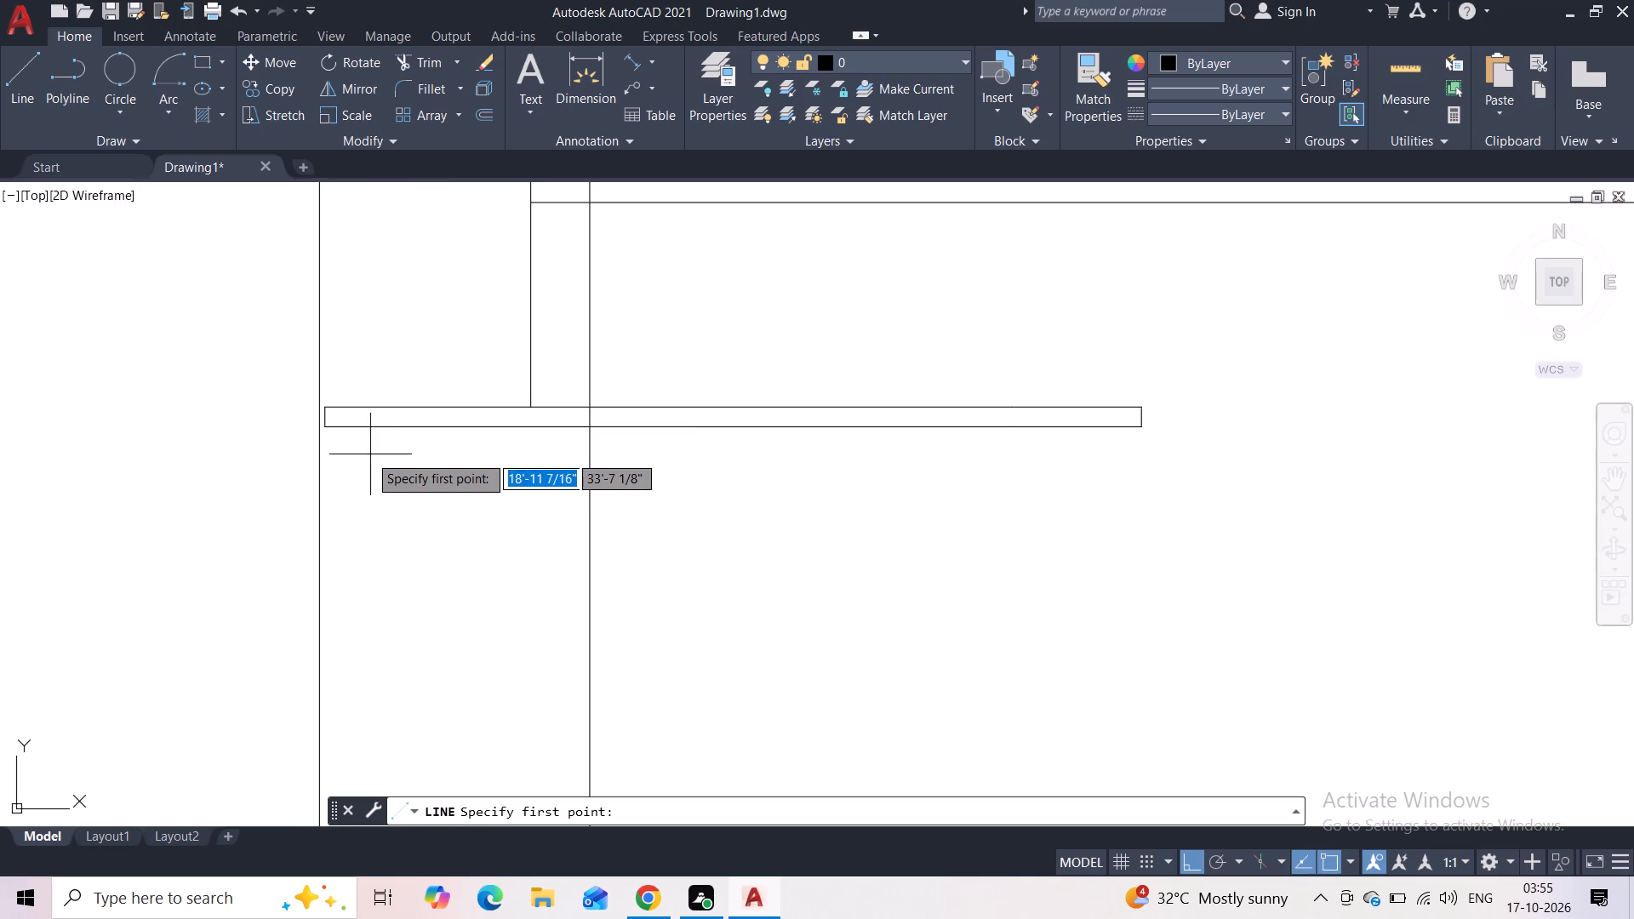
{"action": "left_click", "coordinate": [357, 428]}
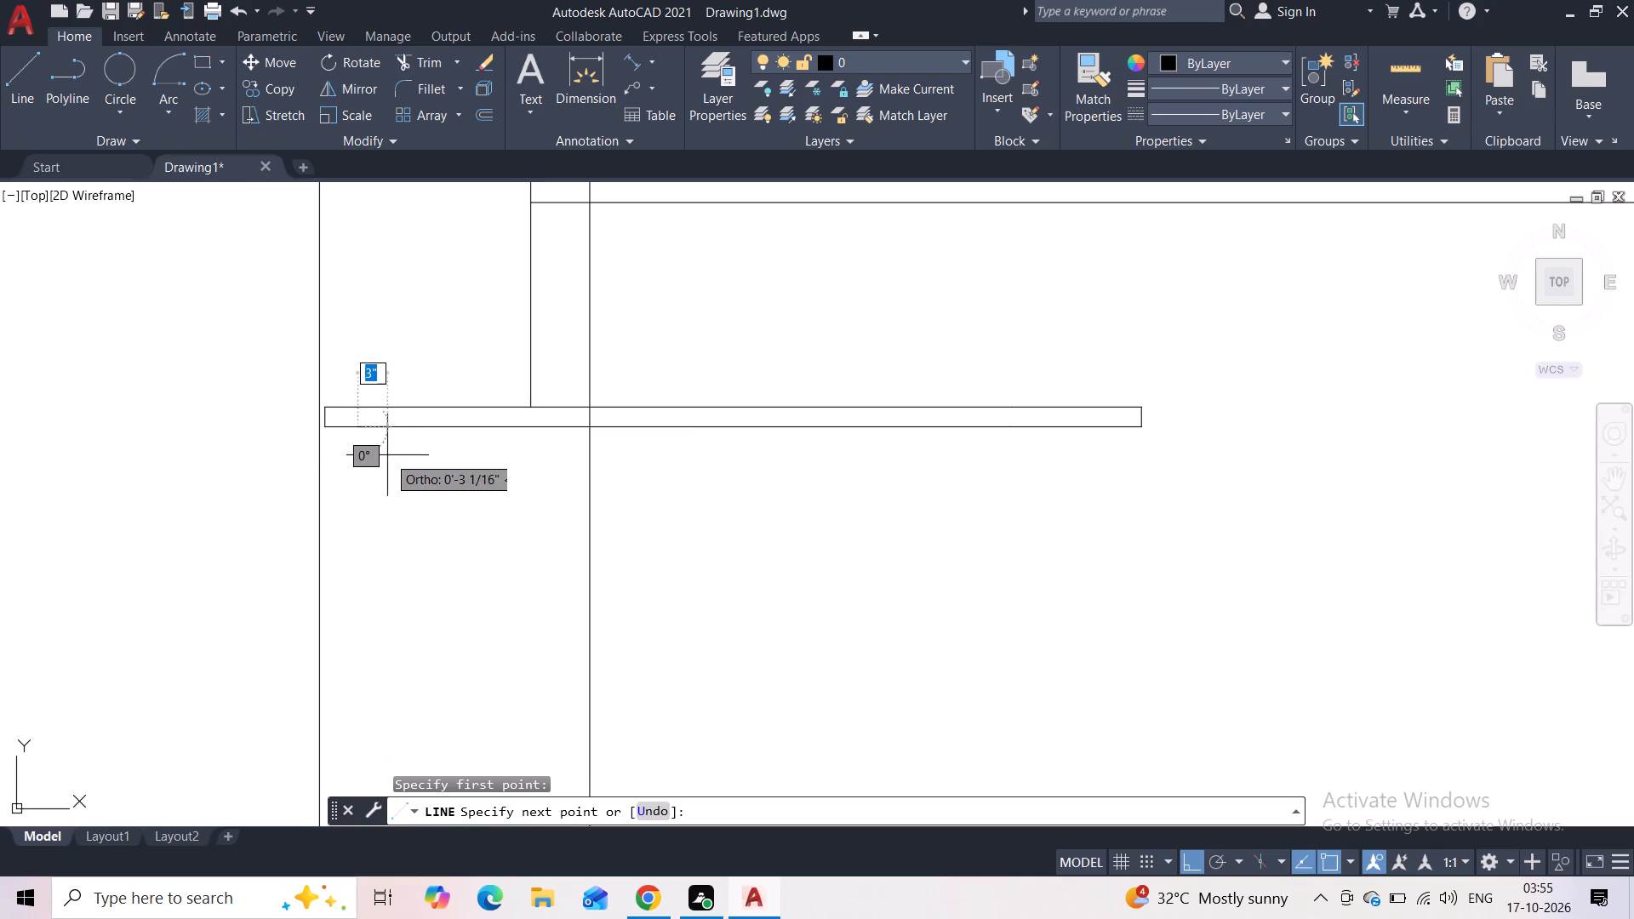
{"action": "left_click", "coordinate": [359, 449]}
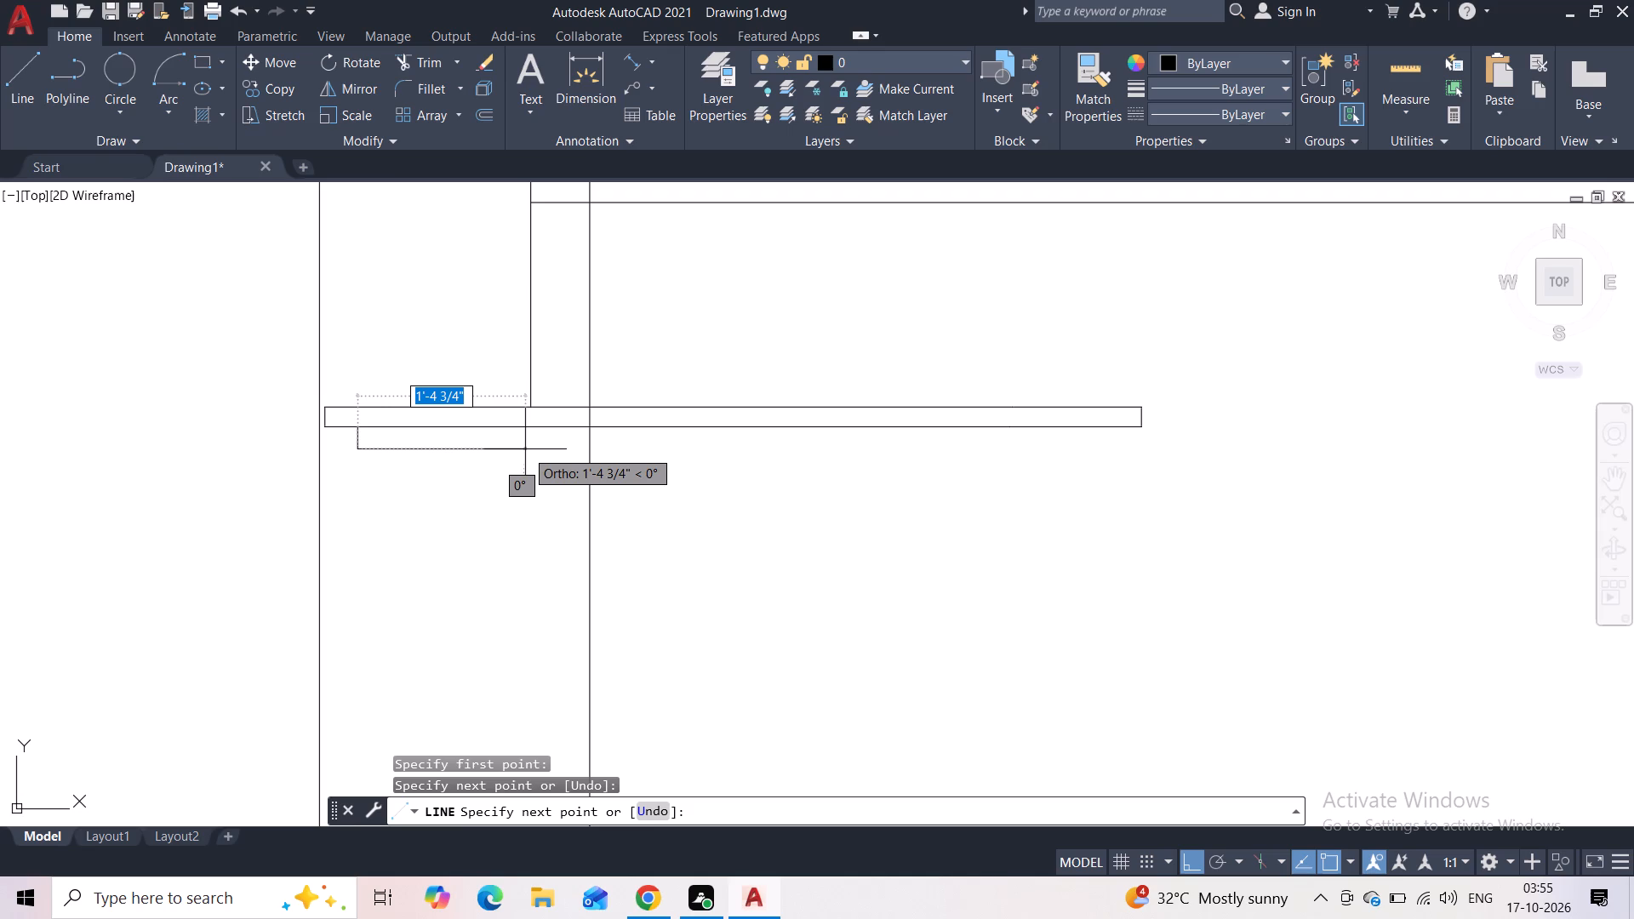
{"action": "left_click", "coordinate": [591, 444]}
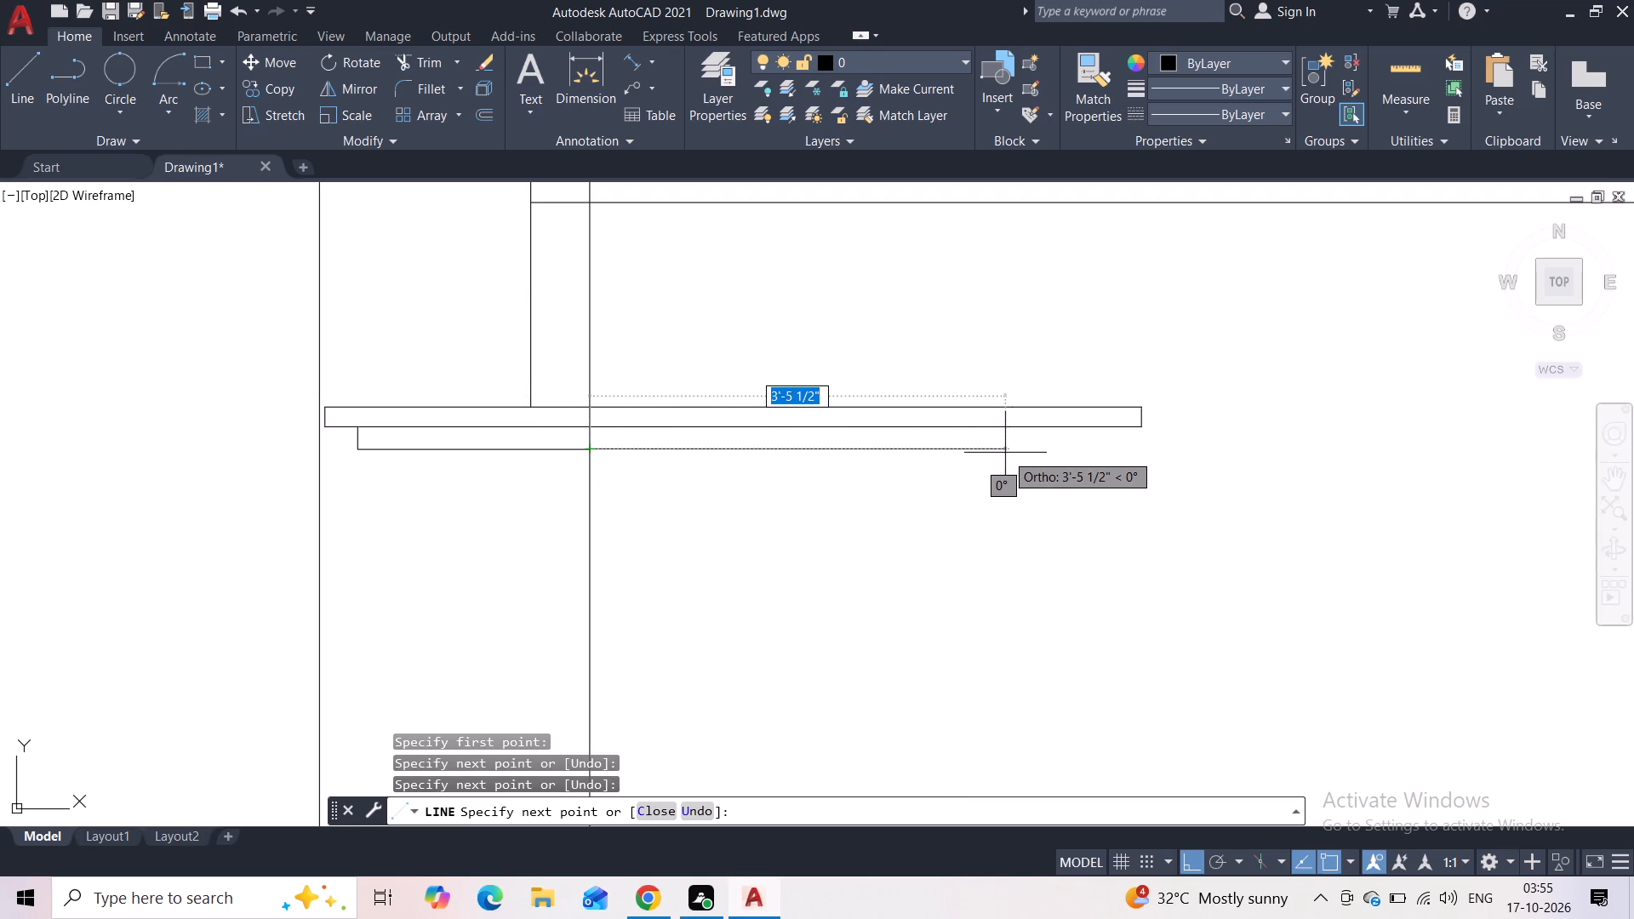
{"action": "left_click", "coordinate": [1092, 445]}
{"action": "left_click", "coordinate": [1091, 430]}
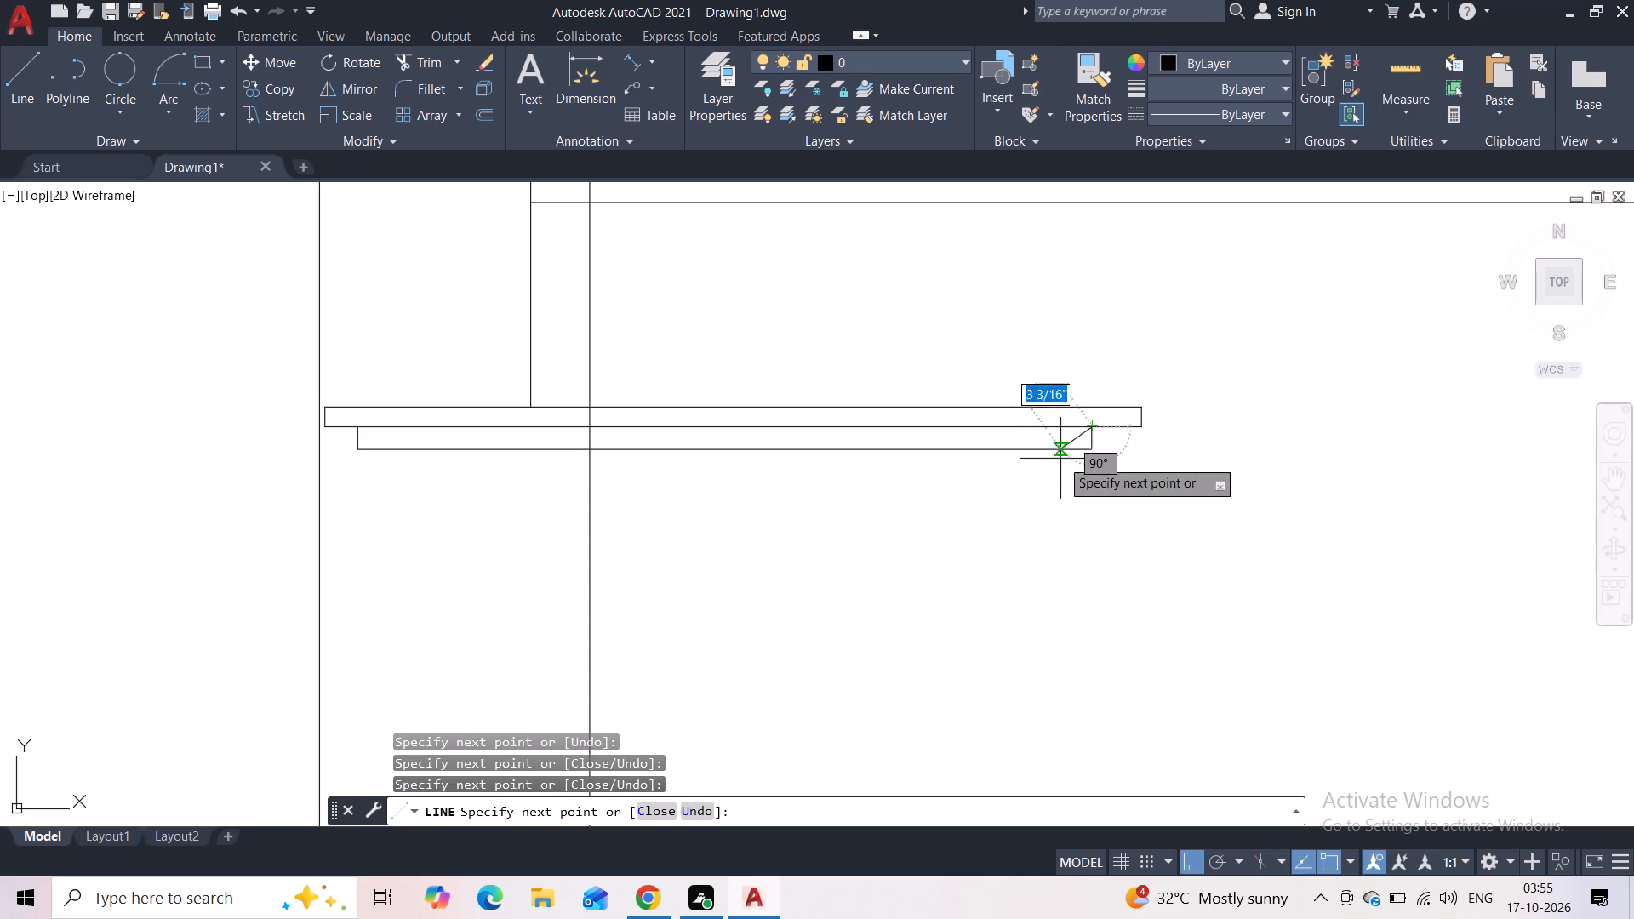
{"action": "key", "text": "Escape"}
{"action": "key", "text": "Escape"}
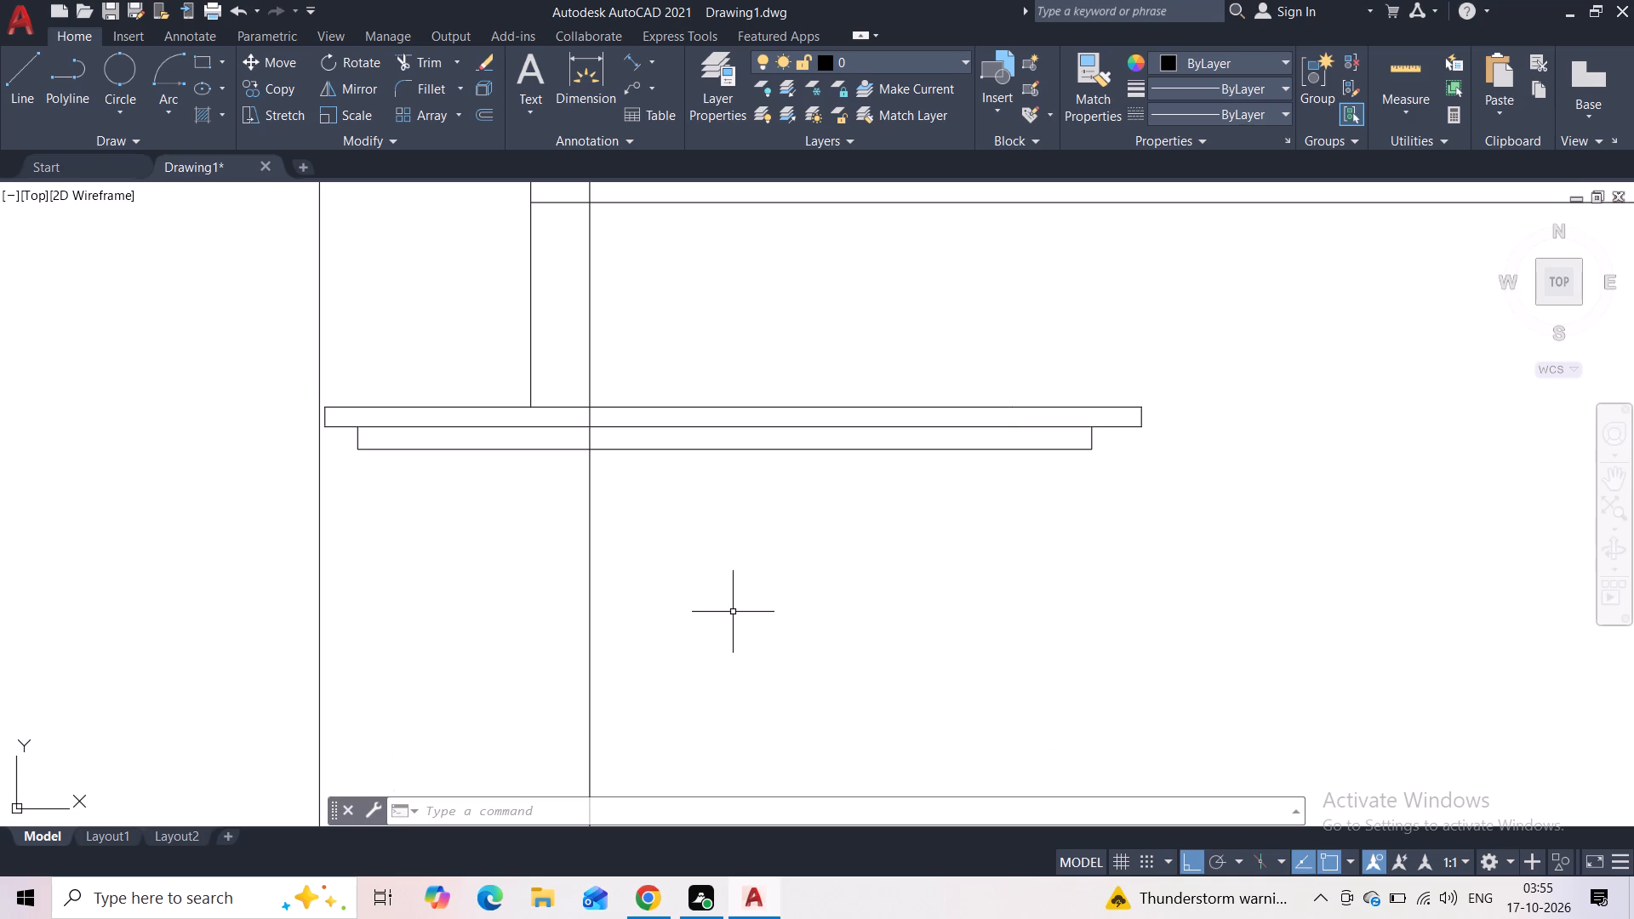
Draw a third strip about 2 5/16 in deep under the ledge's second strip, inset from both of its ends.
{"action": "scroll", "coordinate": [586, 615], "scroll_direction": "down", "scroll_amount": 3}
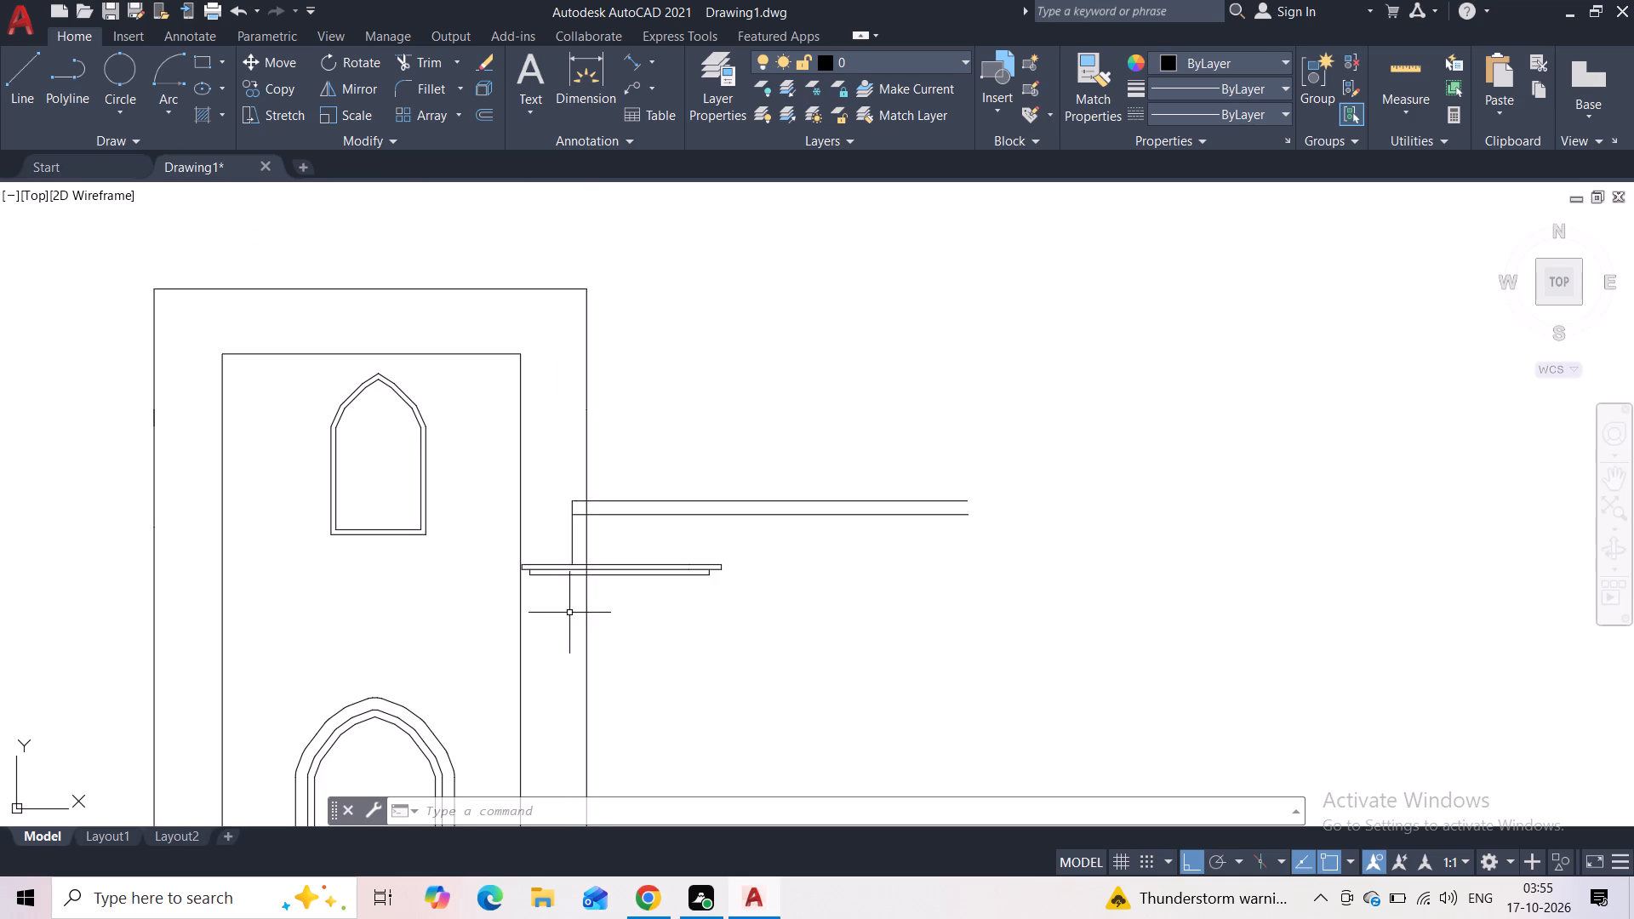
{"action": "scroll", "coordinate": [564, 603], "scroll_direction": "up", "scroll_amount": 2}
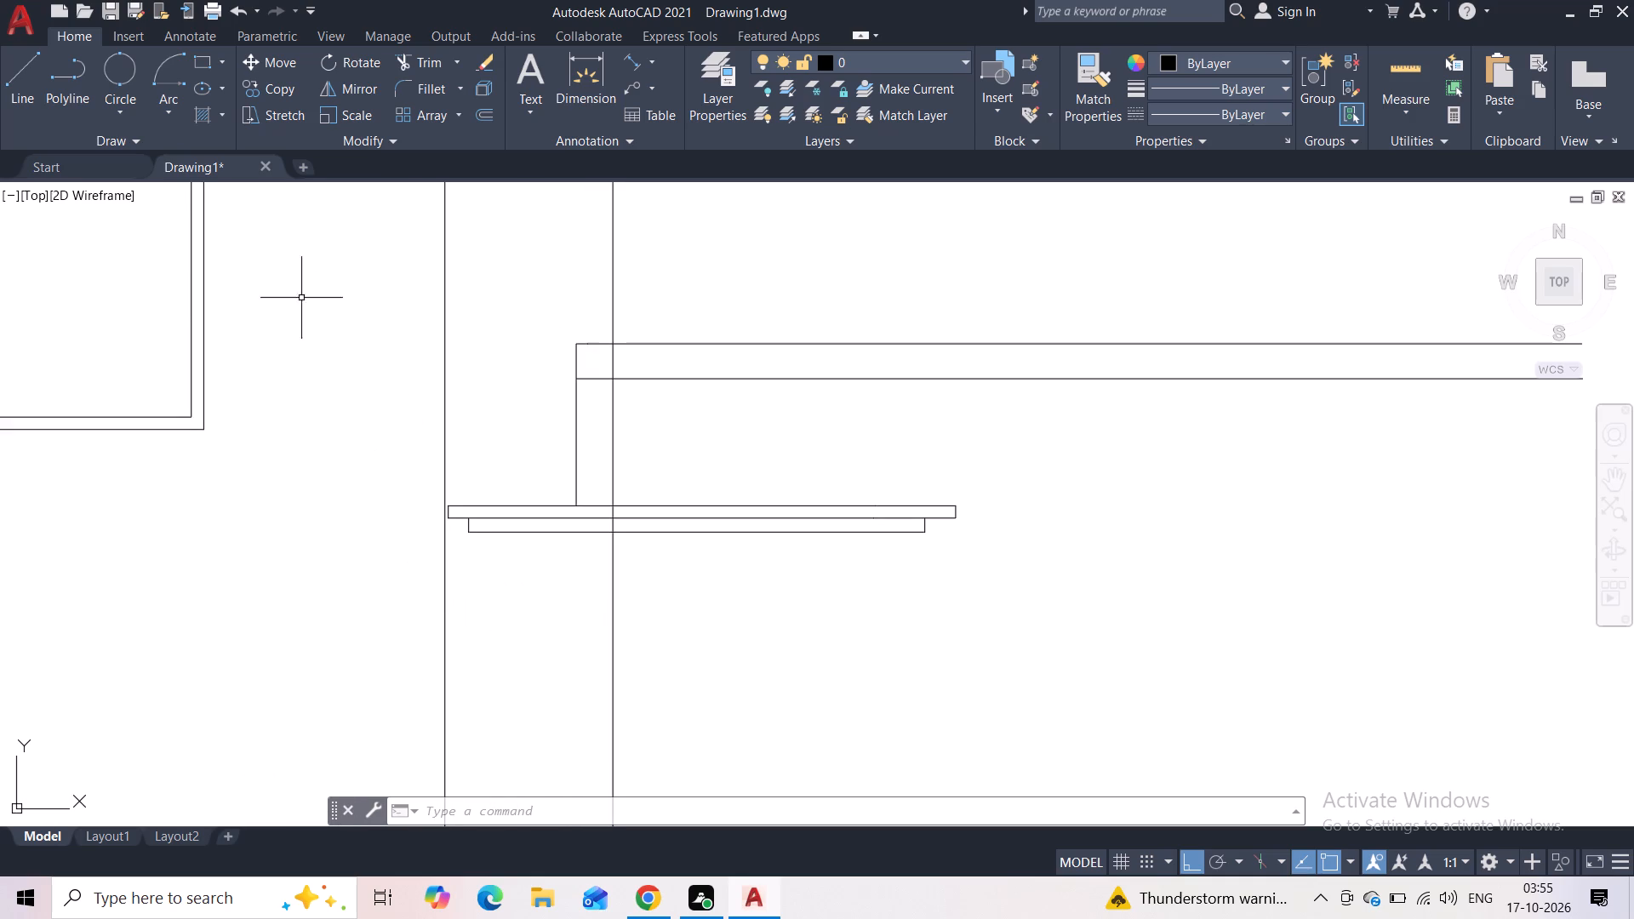
{"action": "left_click", "coordinate": [42, 100]}
{"action": "scroll", "coordinate": [471, 542], "scroll_direction": "up", "scroll_amount": 2}
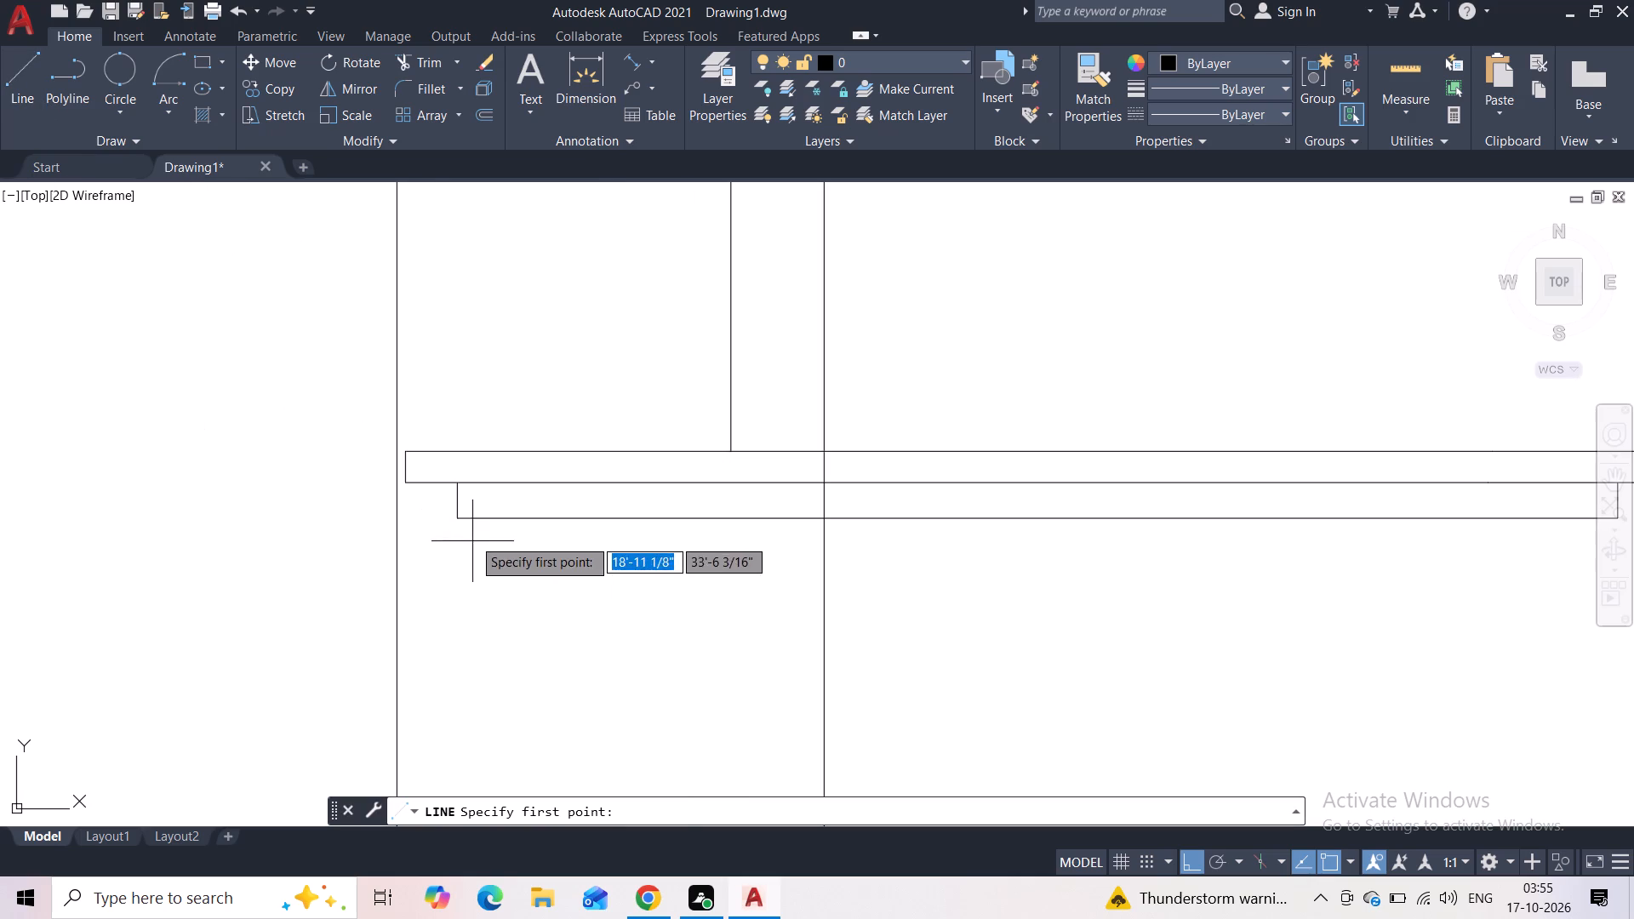
{"action": "left_click", "coordinate": [502, 524]}
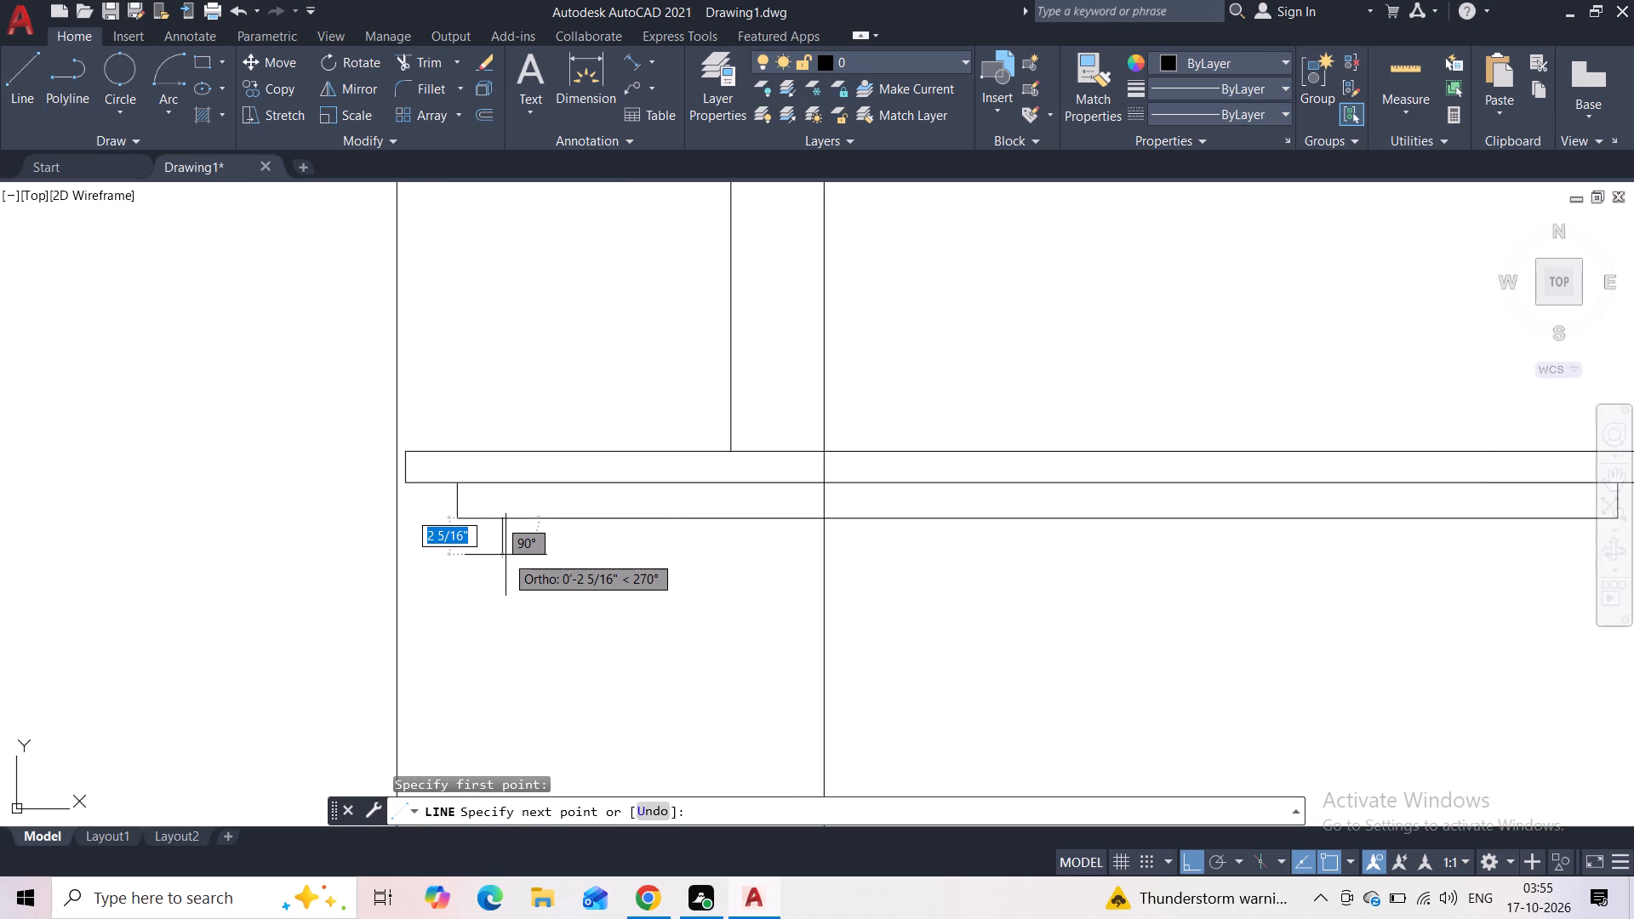
{"action": "left_click", "coordinate": [506, 555]}
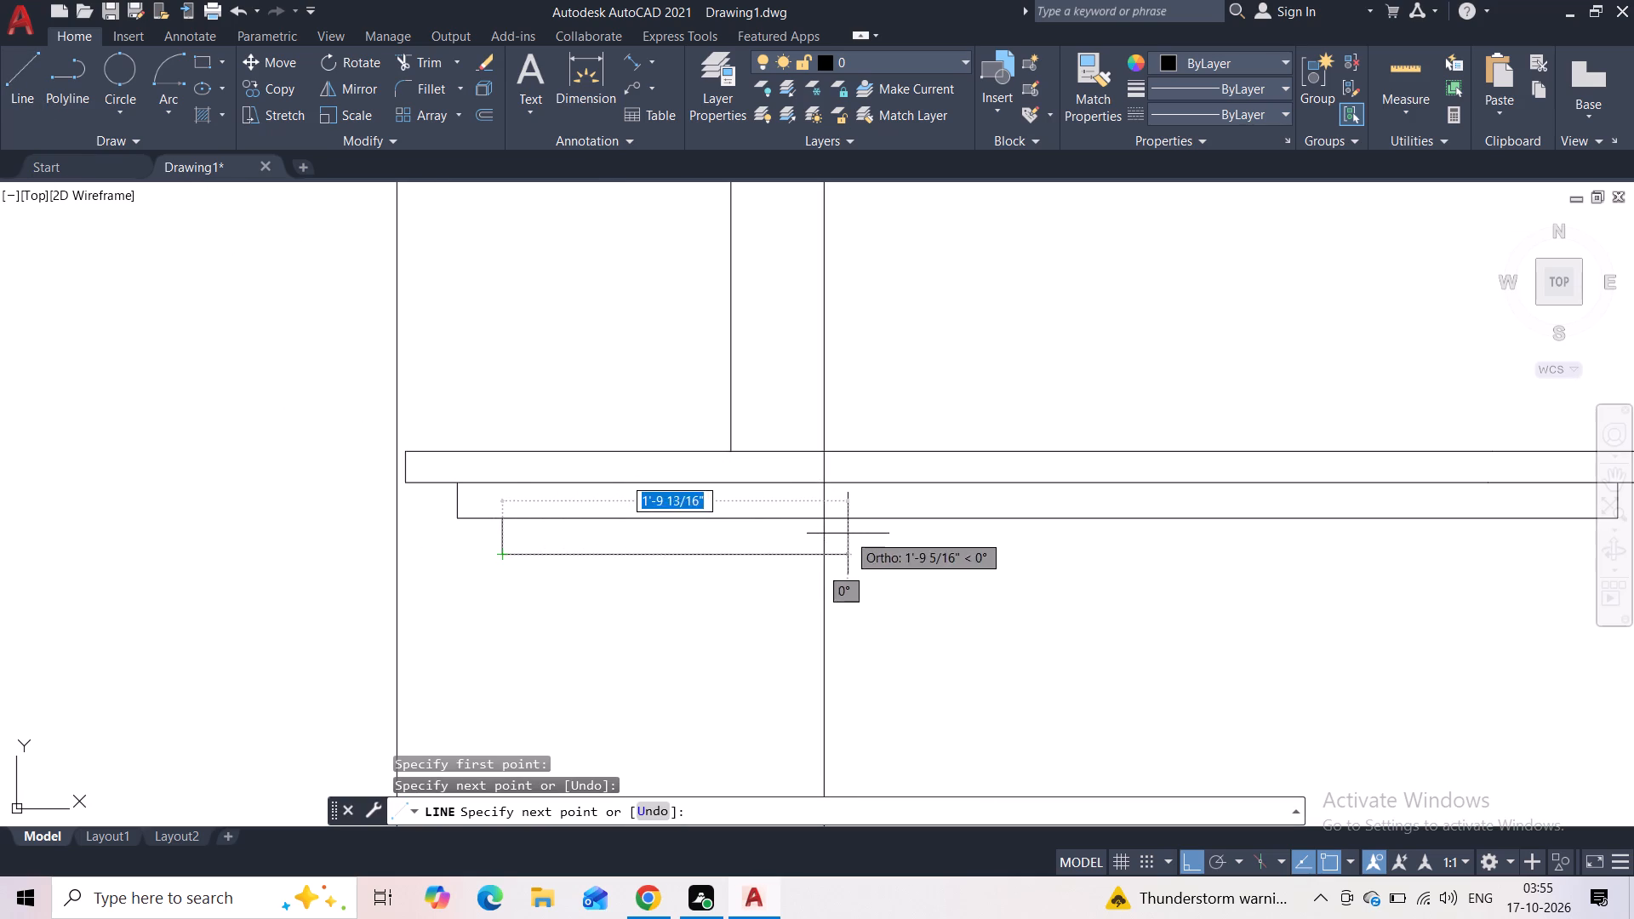
{"action": "middle_click_drag", "start_coordinate": [867, 534], "coordinate": [559, 537]}
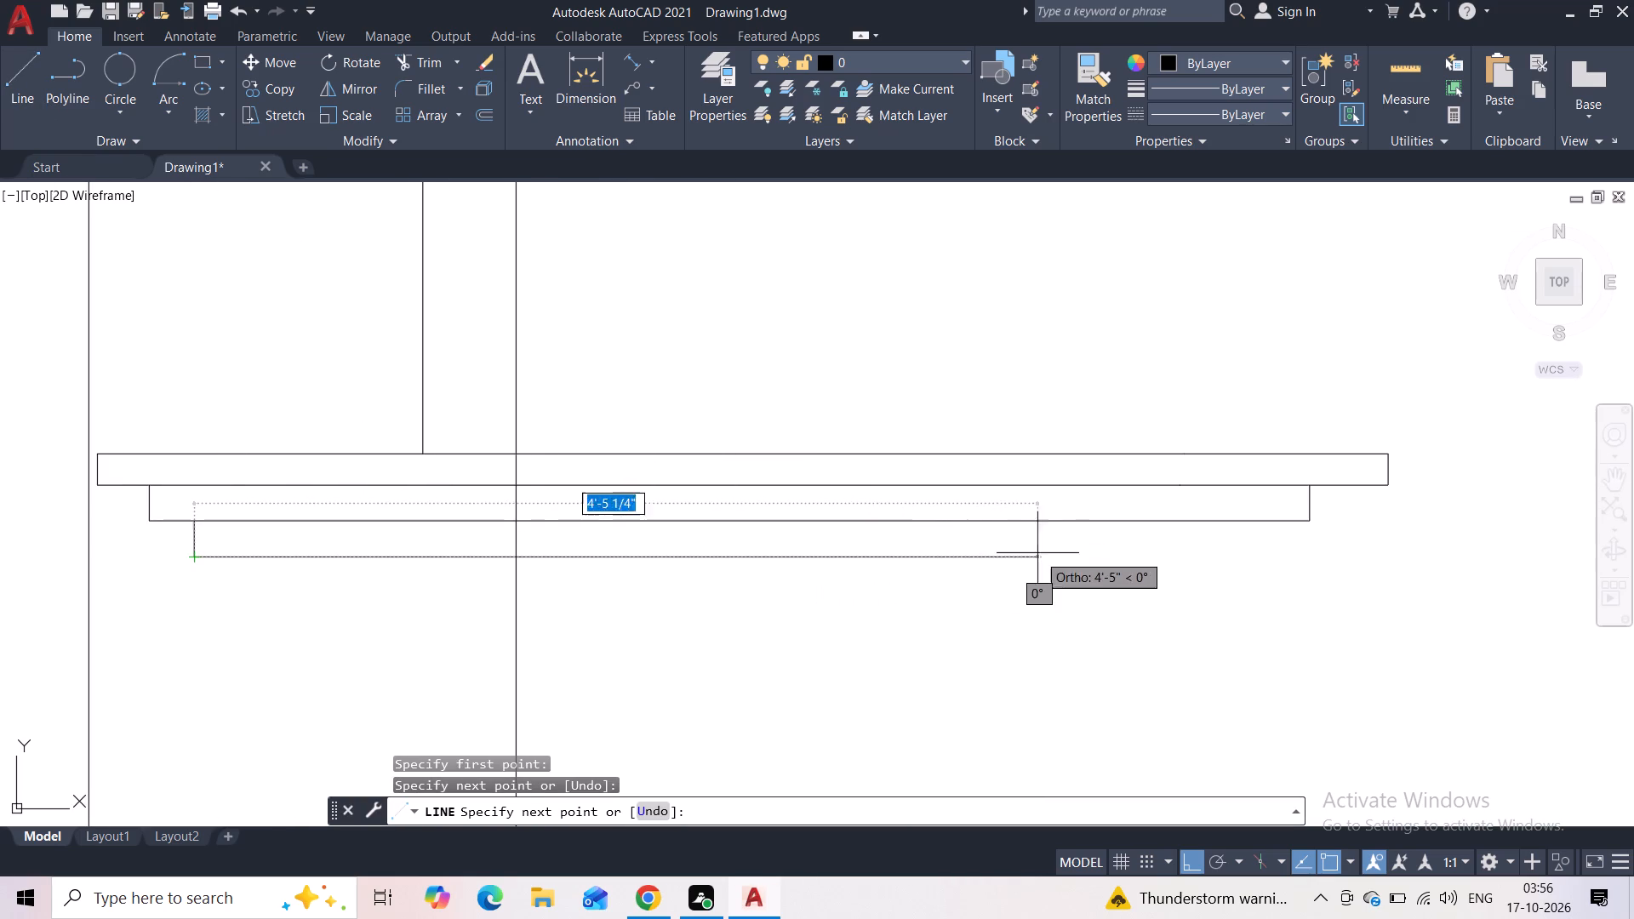
{"action": "left_click", "coordinate": [1177, 554]}
{"action": "left_click", "coordinate": [1172, 528]}
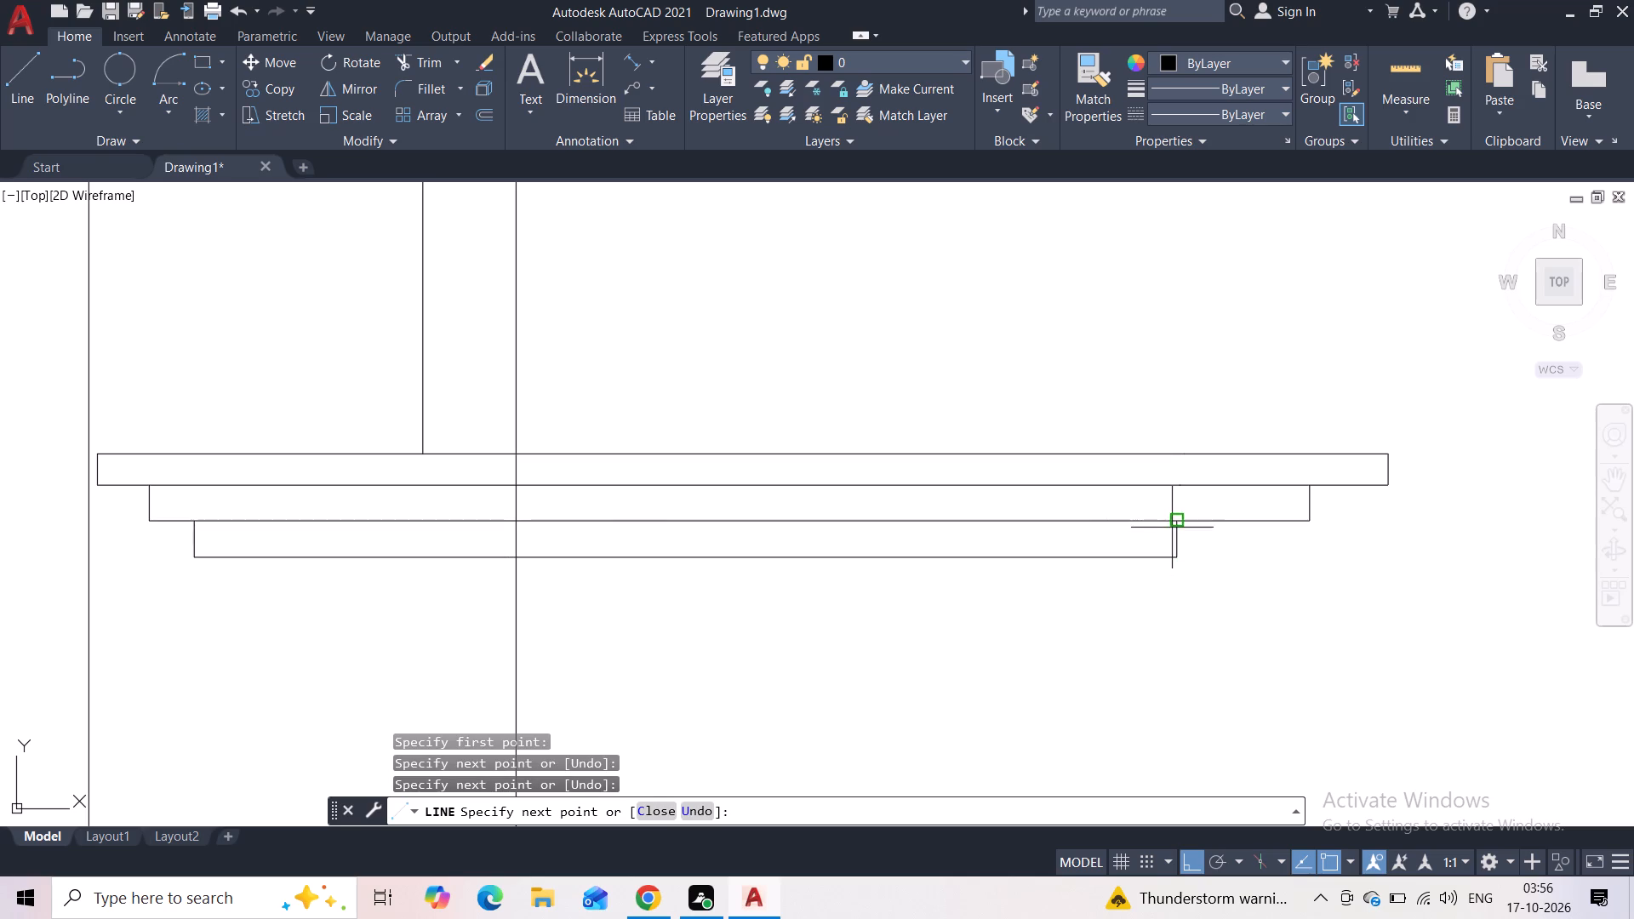
{"action": "key", "text": "Escape"}
{"action": "key", "text": "grave"}
{"action": "key", "text": "Escape"}
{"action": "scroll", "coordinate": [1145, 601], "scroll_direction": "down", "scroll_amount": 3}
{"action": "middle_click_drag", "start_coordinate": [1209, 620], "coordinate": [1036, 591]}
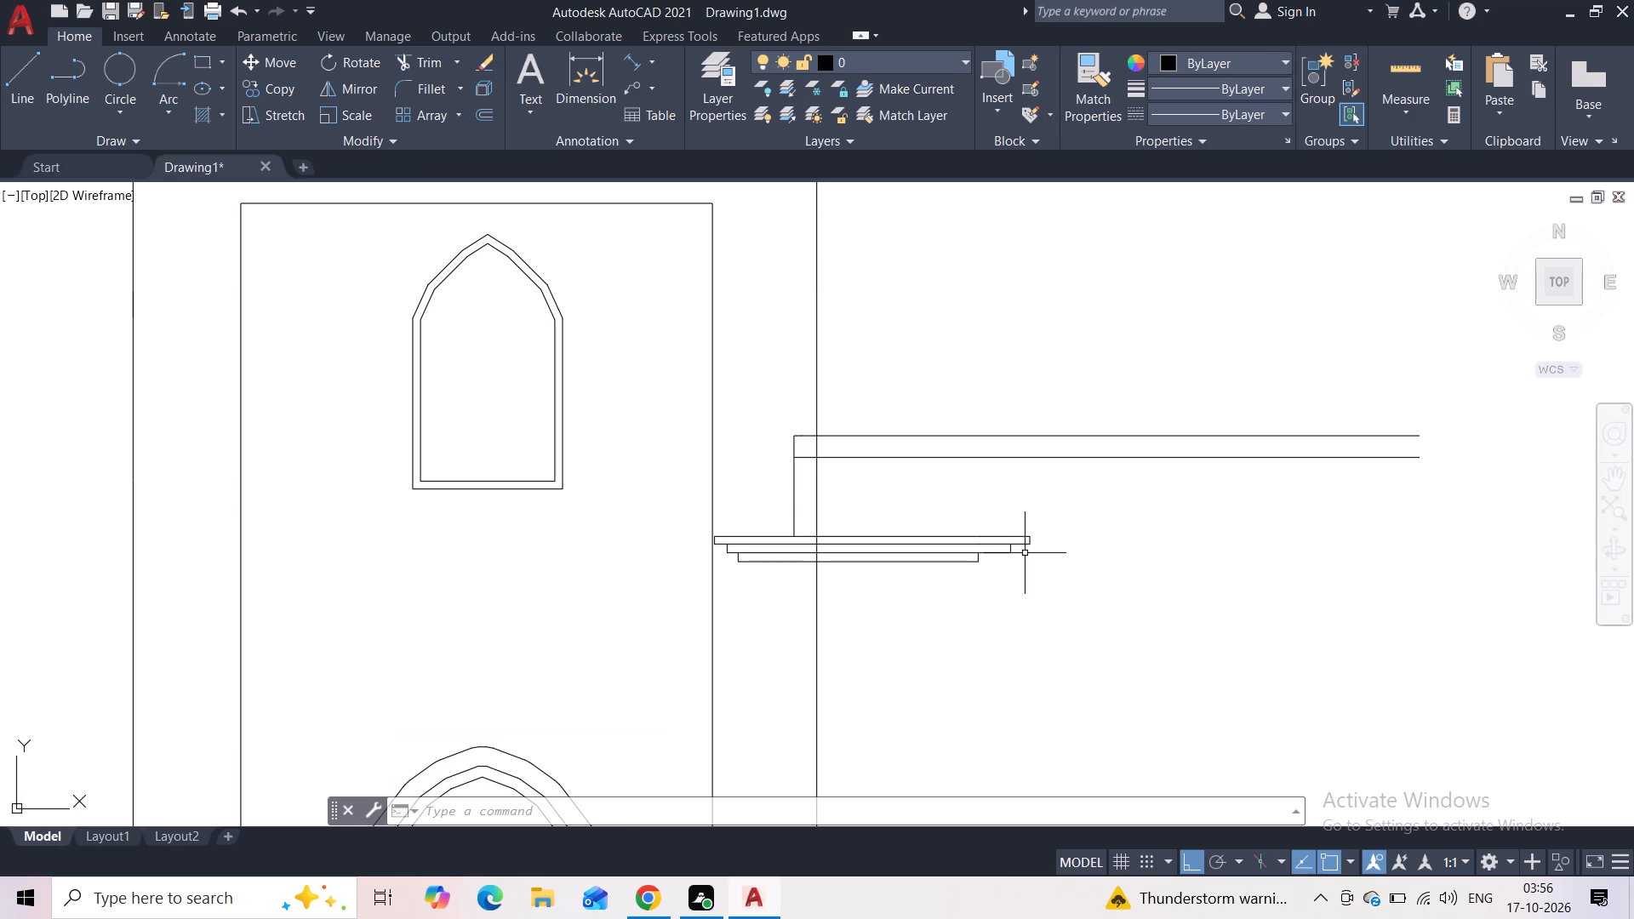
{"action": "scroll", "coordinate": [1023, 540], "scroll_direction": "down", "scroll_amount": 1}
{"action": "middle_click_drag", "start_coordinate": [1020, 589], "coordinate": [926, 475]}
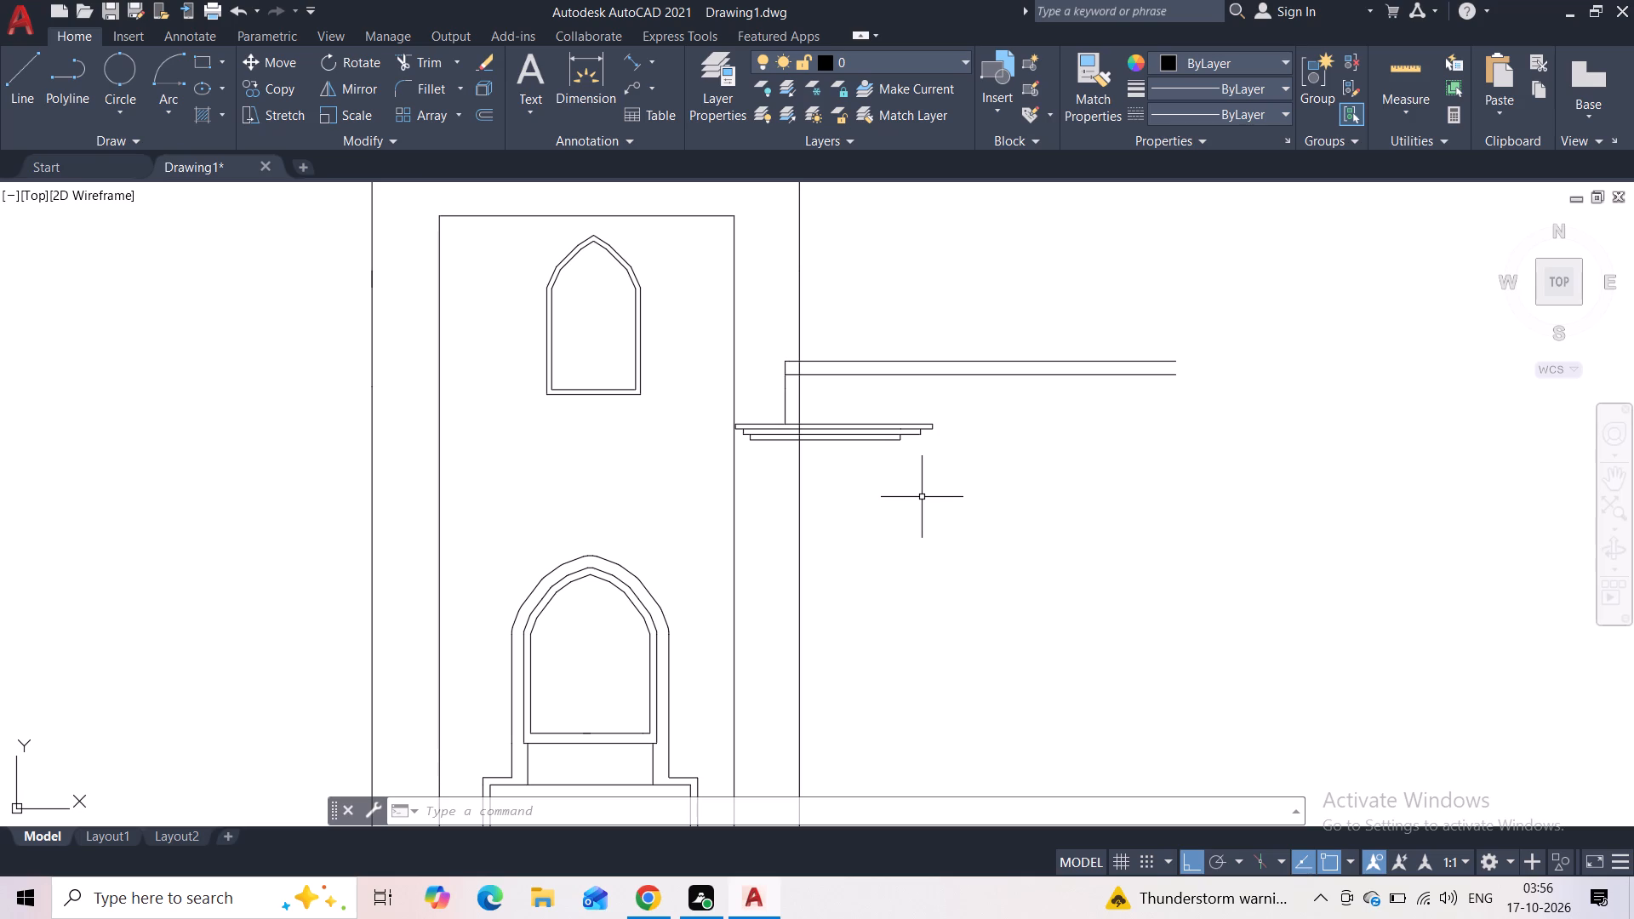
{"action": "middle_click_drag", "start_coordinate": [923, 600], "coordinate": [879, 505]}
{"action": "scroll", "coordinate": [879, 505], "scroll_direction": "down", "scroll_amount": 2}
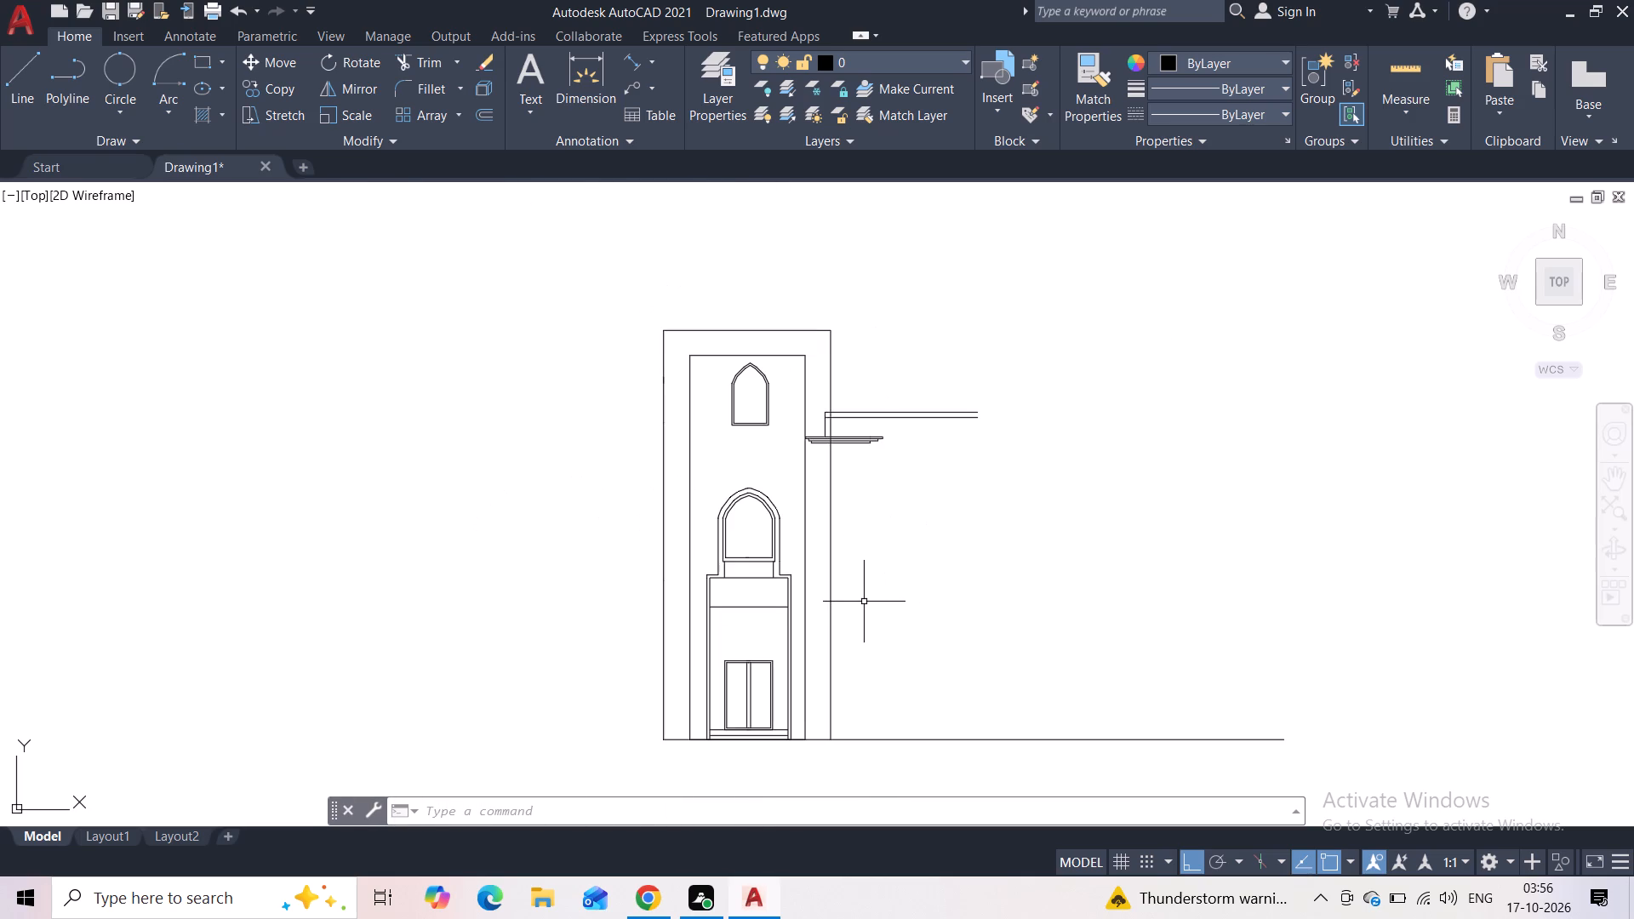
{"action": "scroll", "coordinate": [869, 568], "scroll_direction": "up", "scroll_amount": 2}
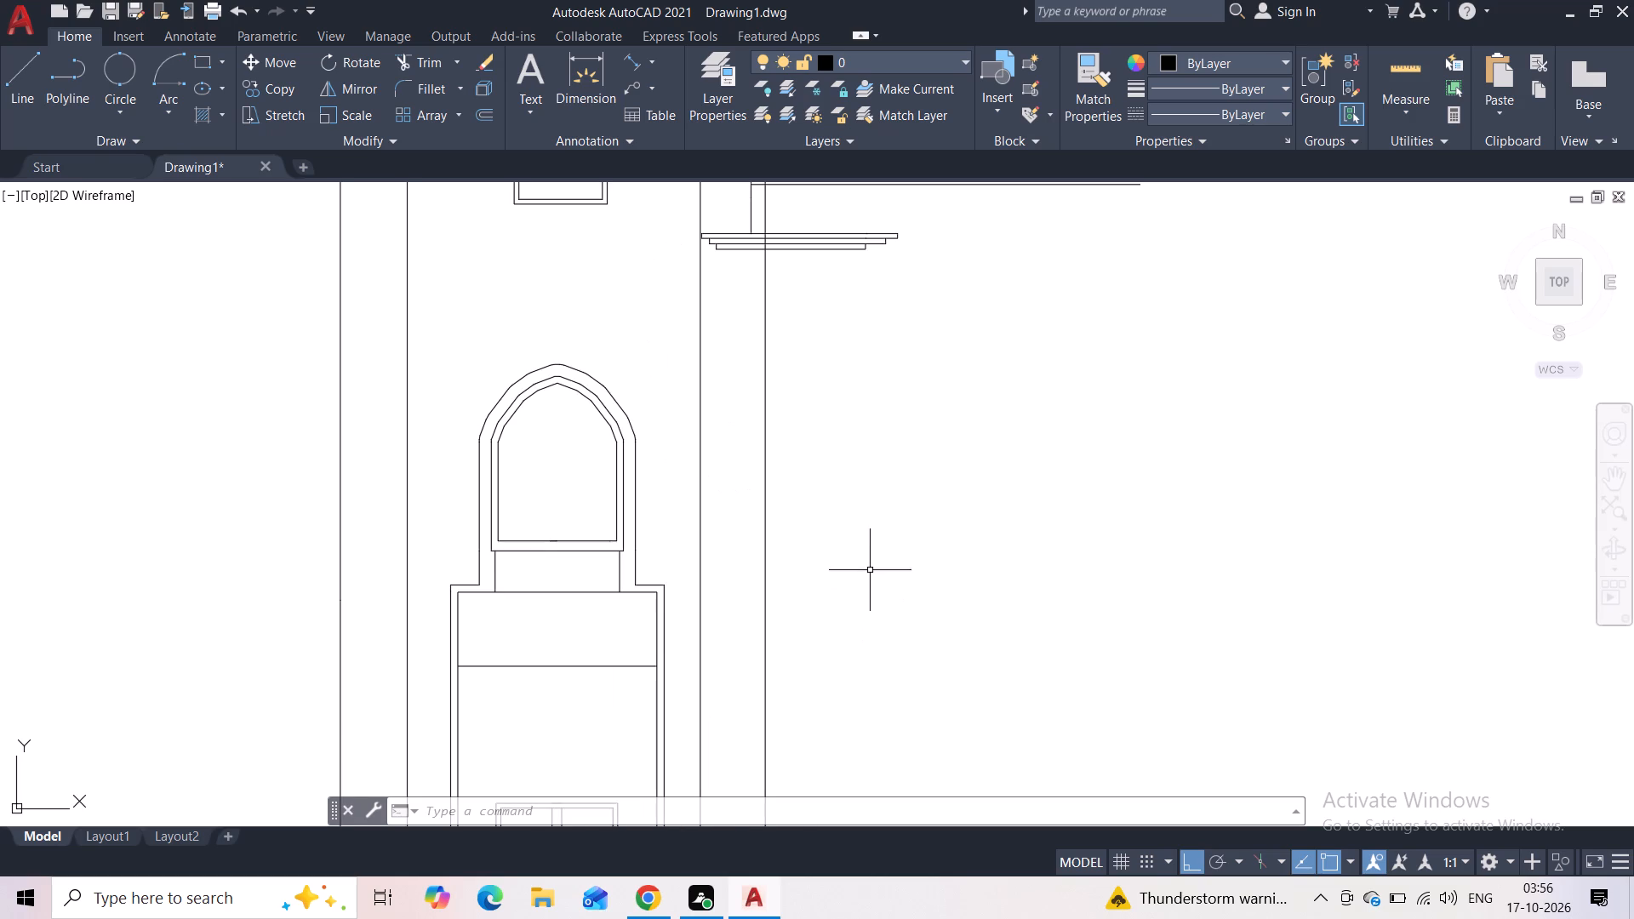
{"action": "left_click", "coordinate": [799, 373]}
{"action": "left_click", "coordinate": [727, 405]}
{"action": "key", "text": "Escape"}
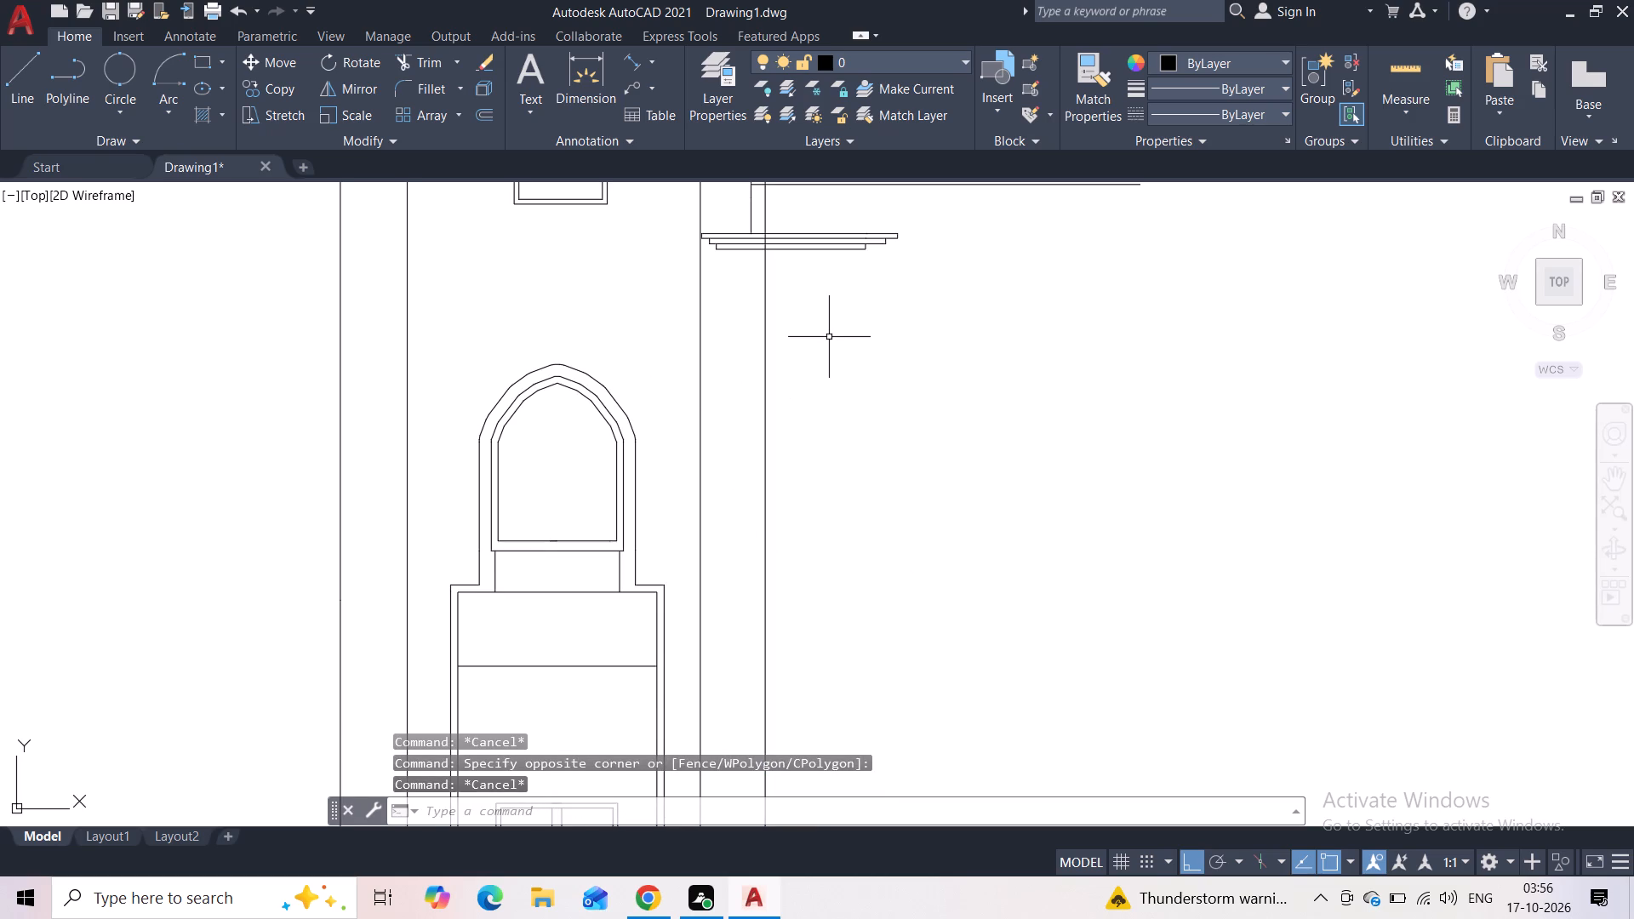
Shorten the tower's right outer wall line from the ground up to the top line of the upper ledge.
{"action": "middle_click_drag", "start_coordinate": [803, 512], "coordinate": [754, 301]}
{"action": "middle_click_drag", "start_coordinate": [778, 460], "coordinate": [751, 271]}
{"action": "scroll", "coordinate": [751, 328], "scroll_direction": "down", "scroll_amount": 1}
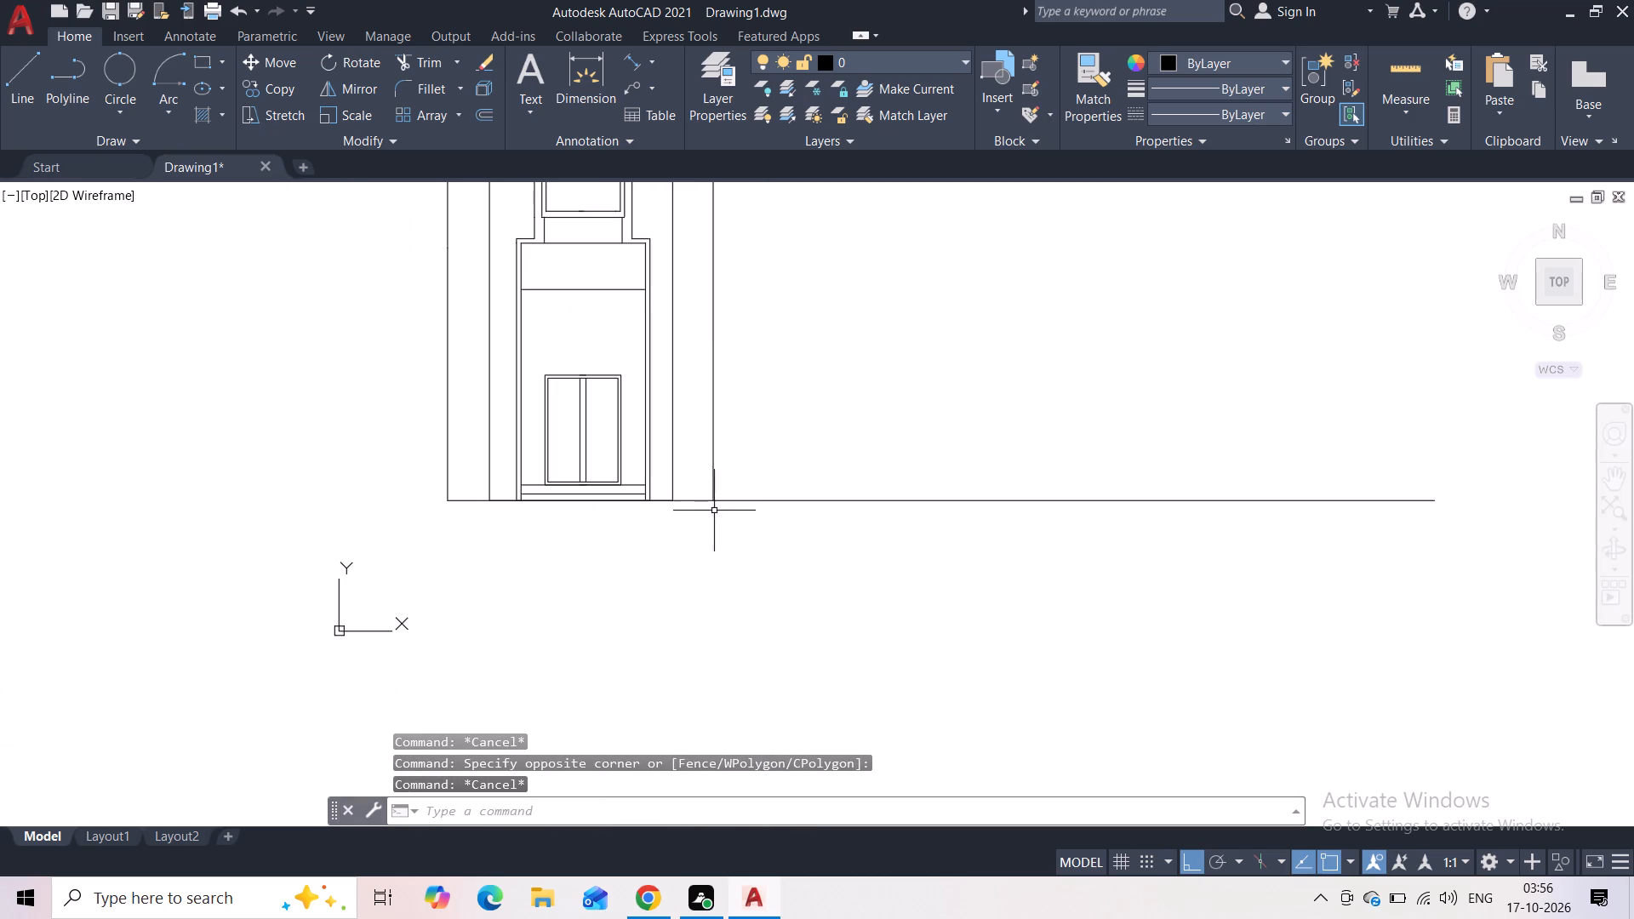
{"action": "left_click", "coordinate": [713, 494]}
{"action": "left_click", "coordinate": [715, 499]}
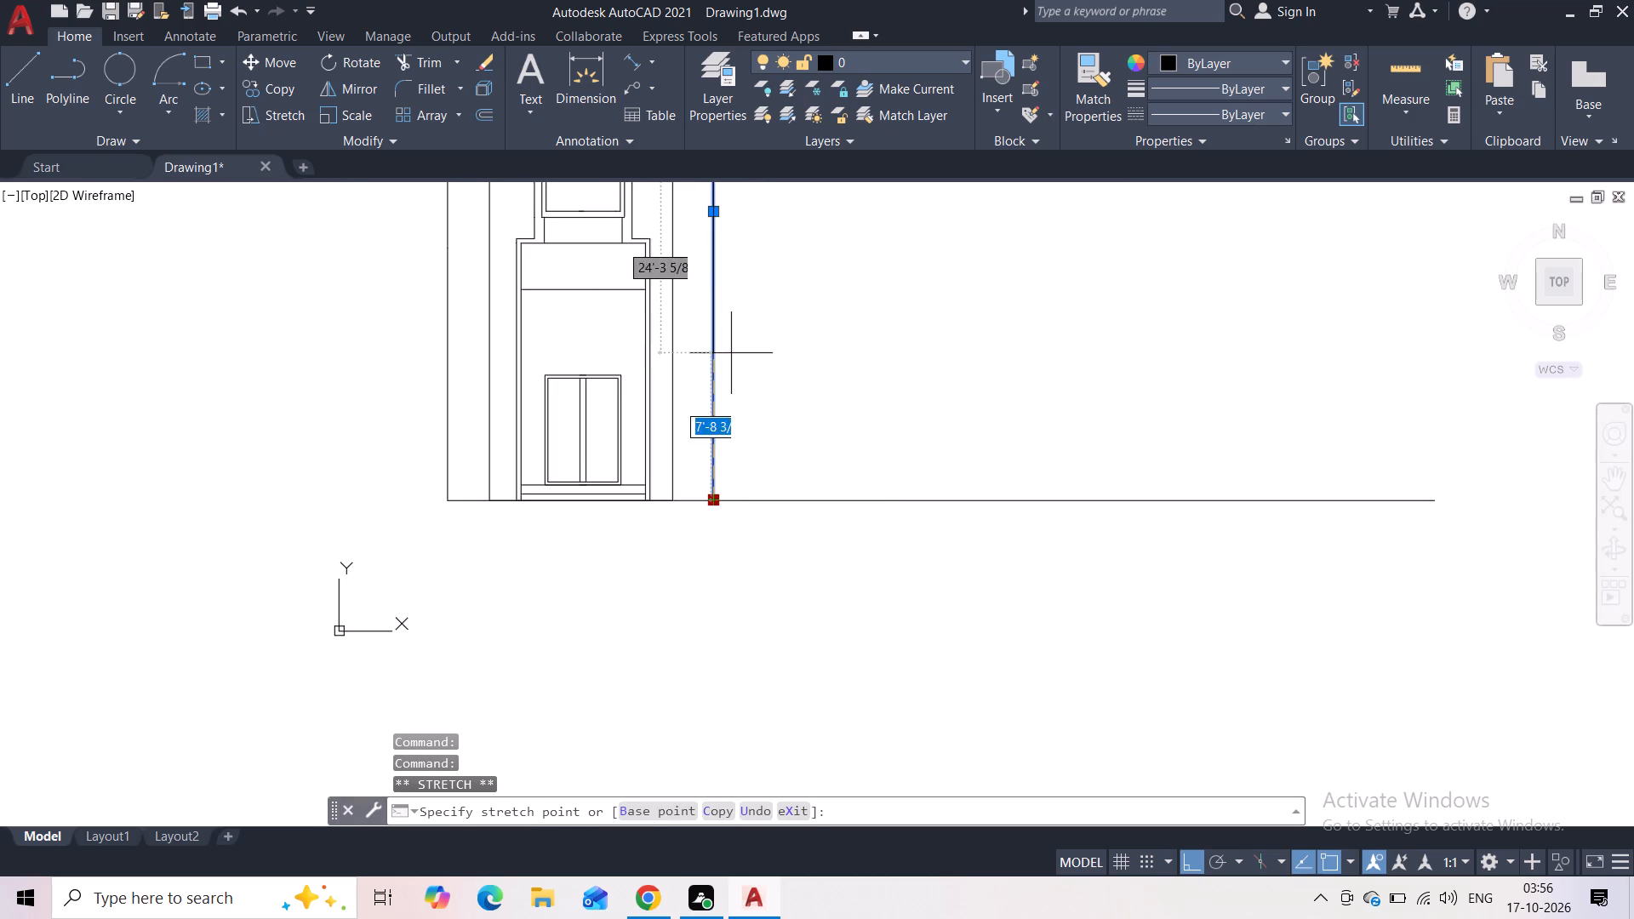
{"action": "middle_click_drag", "start_coordinate": [731, 323], "coordinate": [667, 809]}
{"action": "scroll", "coordinate": [652, 534], "scroll_direction": "up", "scroll_amount": 2}
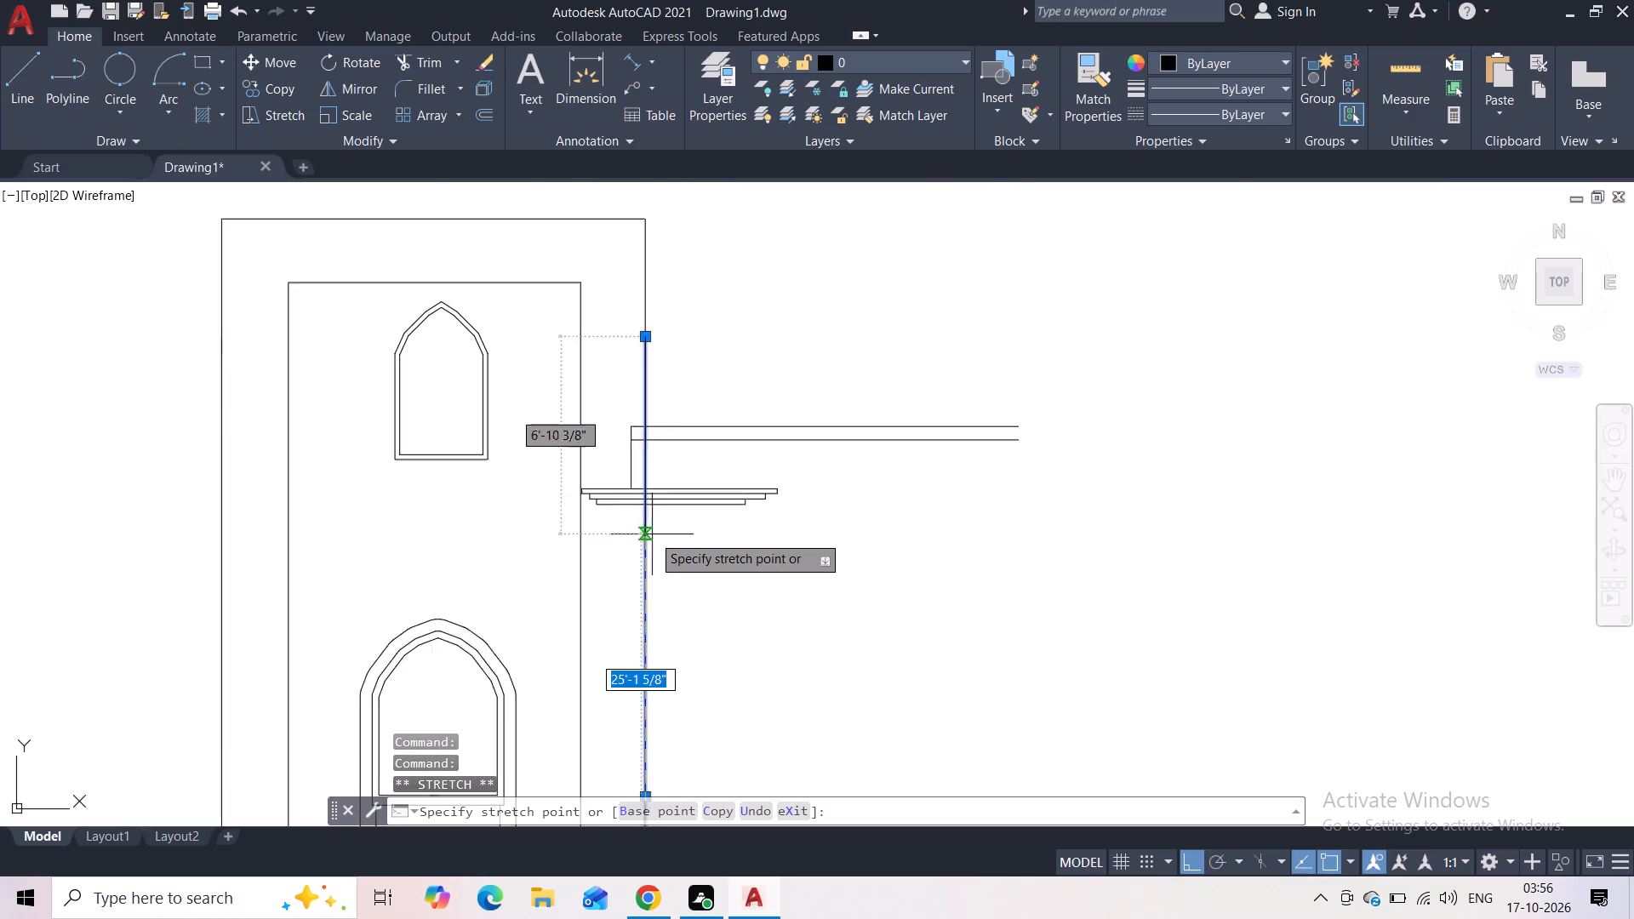
{"action": "scroll", "coordinate": [652, 534], "scroll_direction": "up", "scroll_amount": 2}
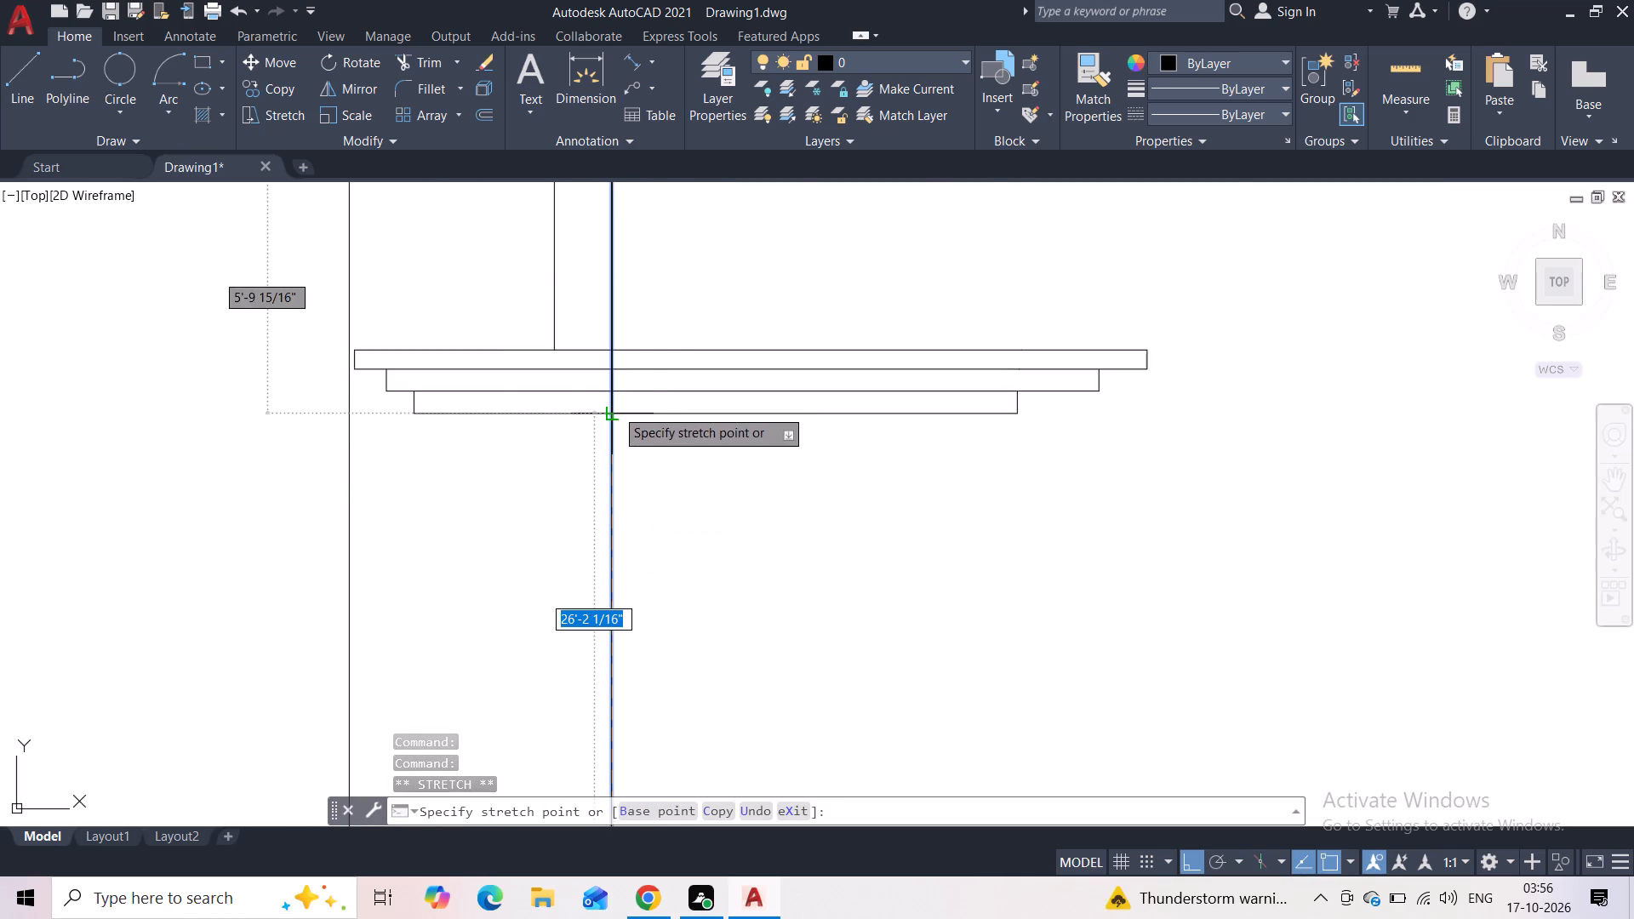
{"action": "left_click", "coordinate": [613, 412]}
{"action": "key", "text": "Escape"}
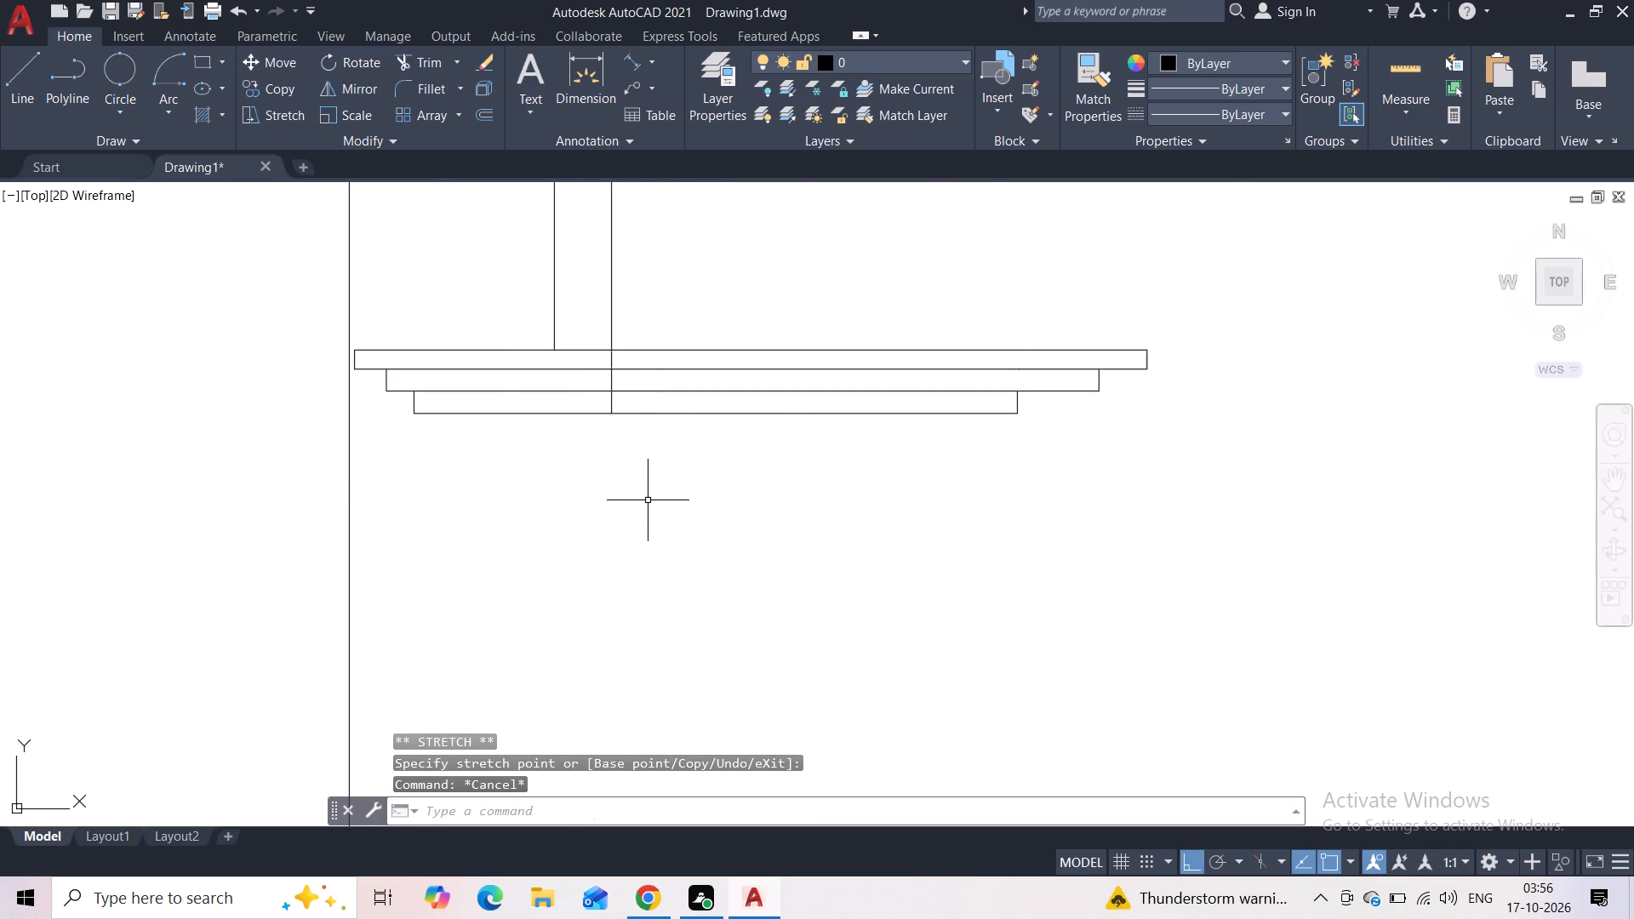
{"action": "middle_click_drag", "start_coordinate": [652, 494], "coordinate": [652, 611]}
{"action": "scroll", "coordinate": [652, 611], "scroll_direction": "down", "scroll_amount": 1}
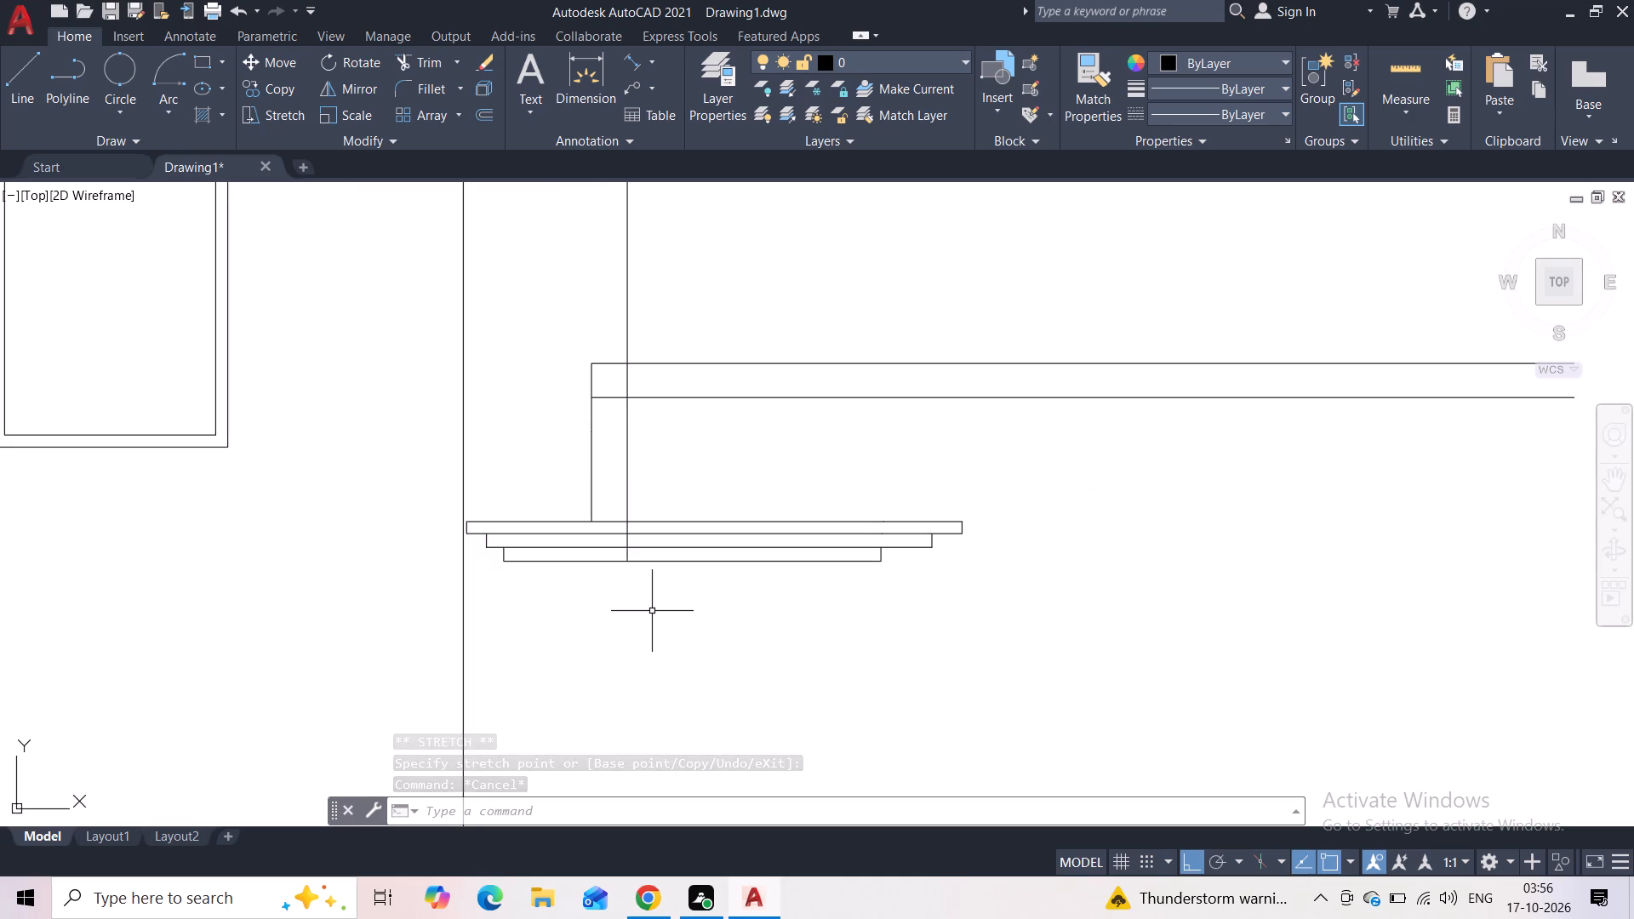
{"action": "left_click", "coordinate": [630, 554]}
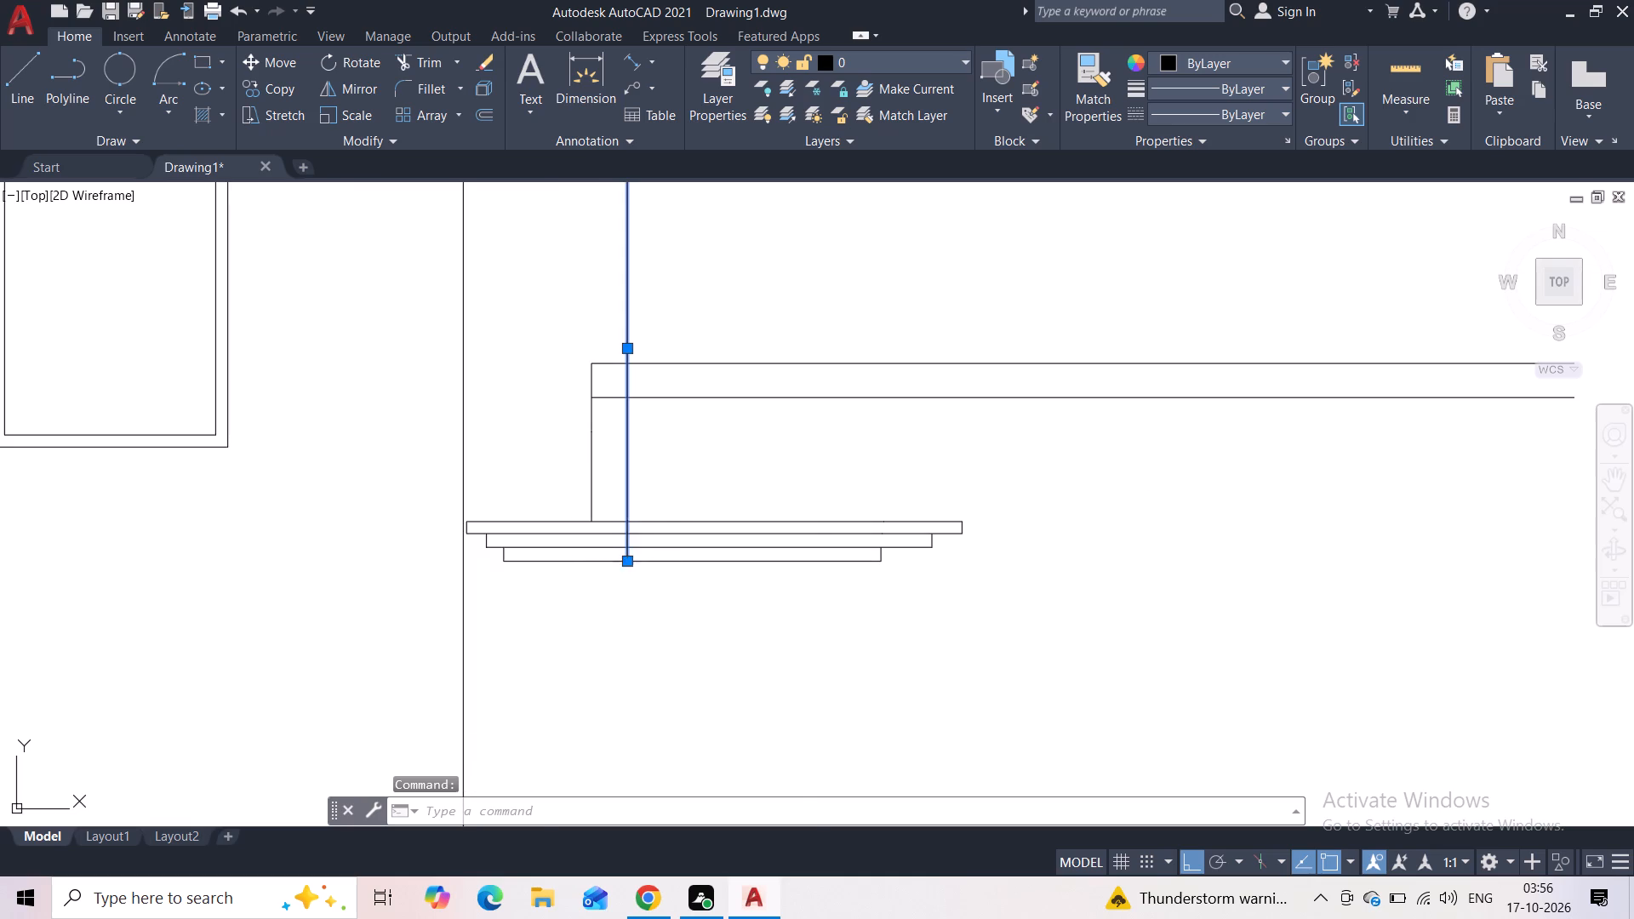
{"action": "left_click", "coordinate": [626, 565]}
{"action": "left_click", "coordinate": [628, 368]}
{"action": "key", "text": "Escape"}
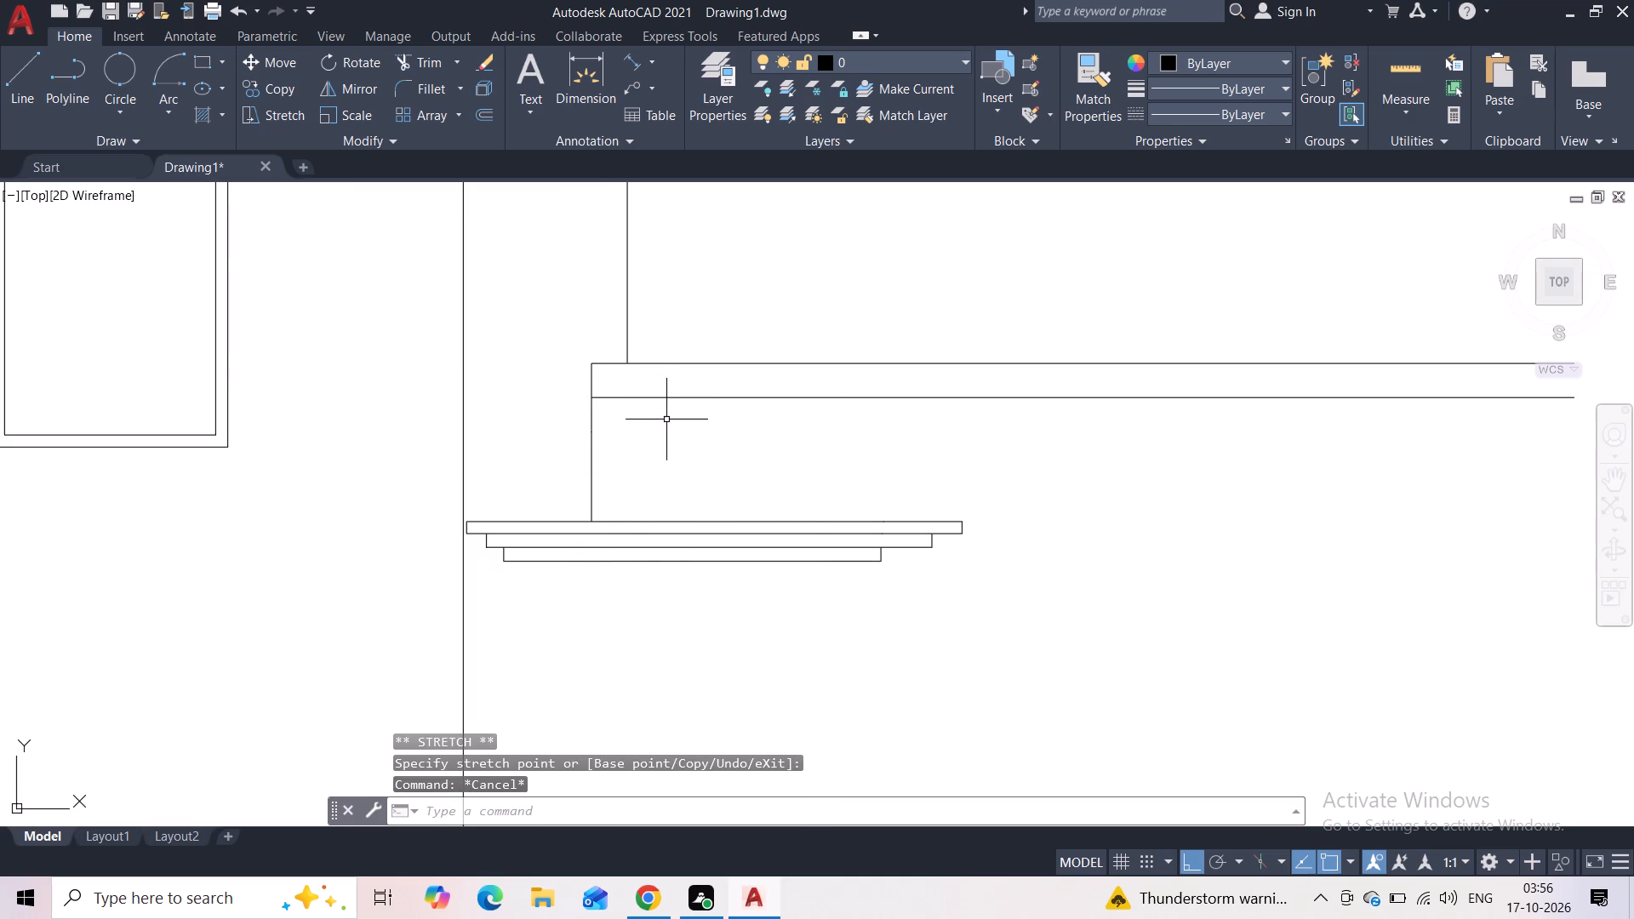
Draw a vertical line from the underside of the lowest strip, just in from its tower-side end, down to the ground line.
{"action": "left_click", "coordinate": [28, 98]}
{"action": "middle_click_drag", "start_coordinate": [523, 644], "coordinate": [471, 455]}
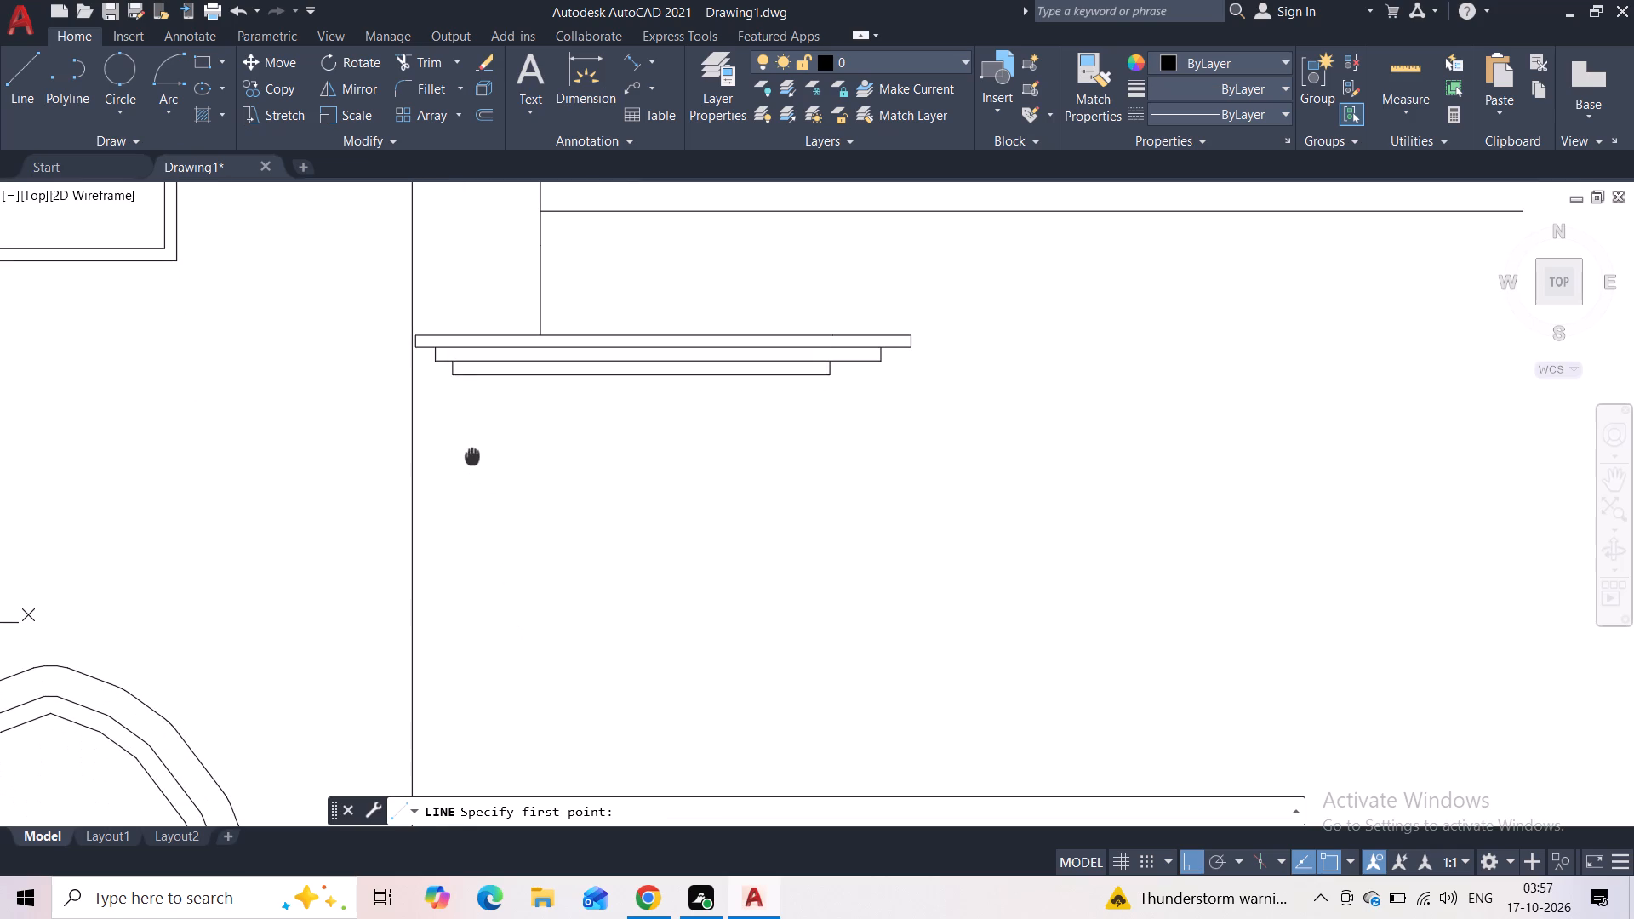
{"action": "middle_click_drag", "start_coordinate": [471, 455], "coordinate": [471, 455]}
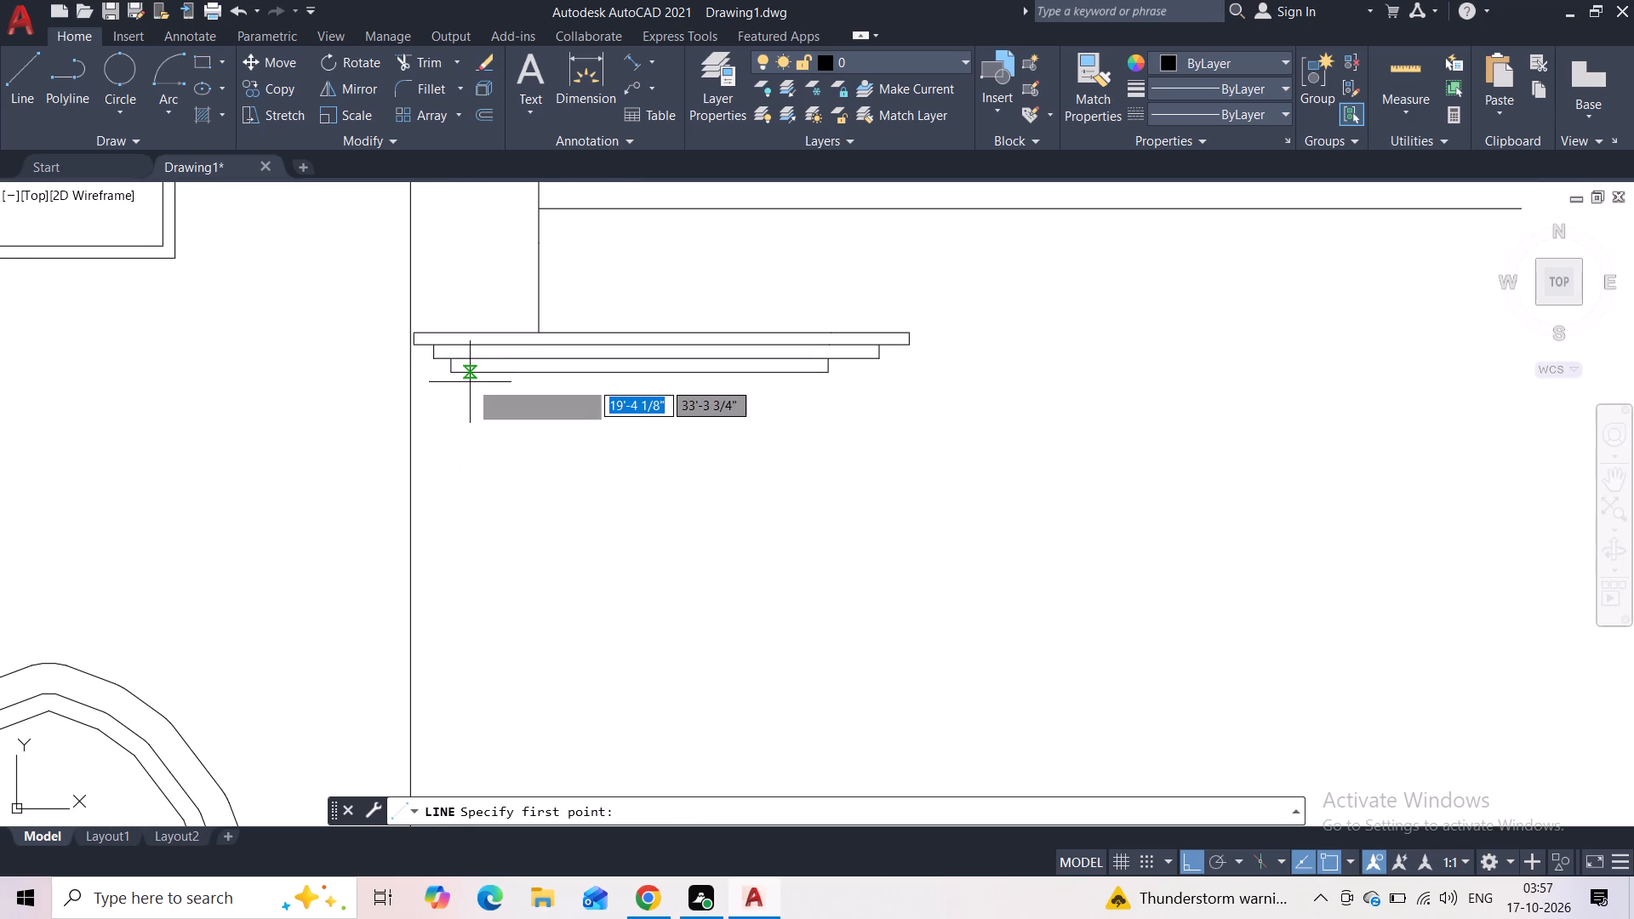
{"action": "left_click", "coordinate": [471, 377]}
{"action": "middle_click_drag", "start_coordinate": [483, 503], "coordinate": [476, 315]}
{"action": "scroll", "coordinate": [466, 386], "scroll_direction": "down", "scroll_amount": 1}
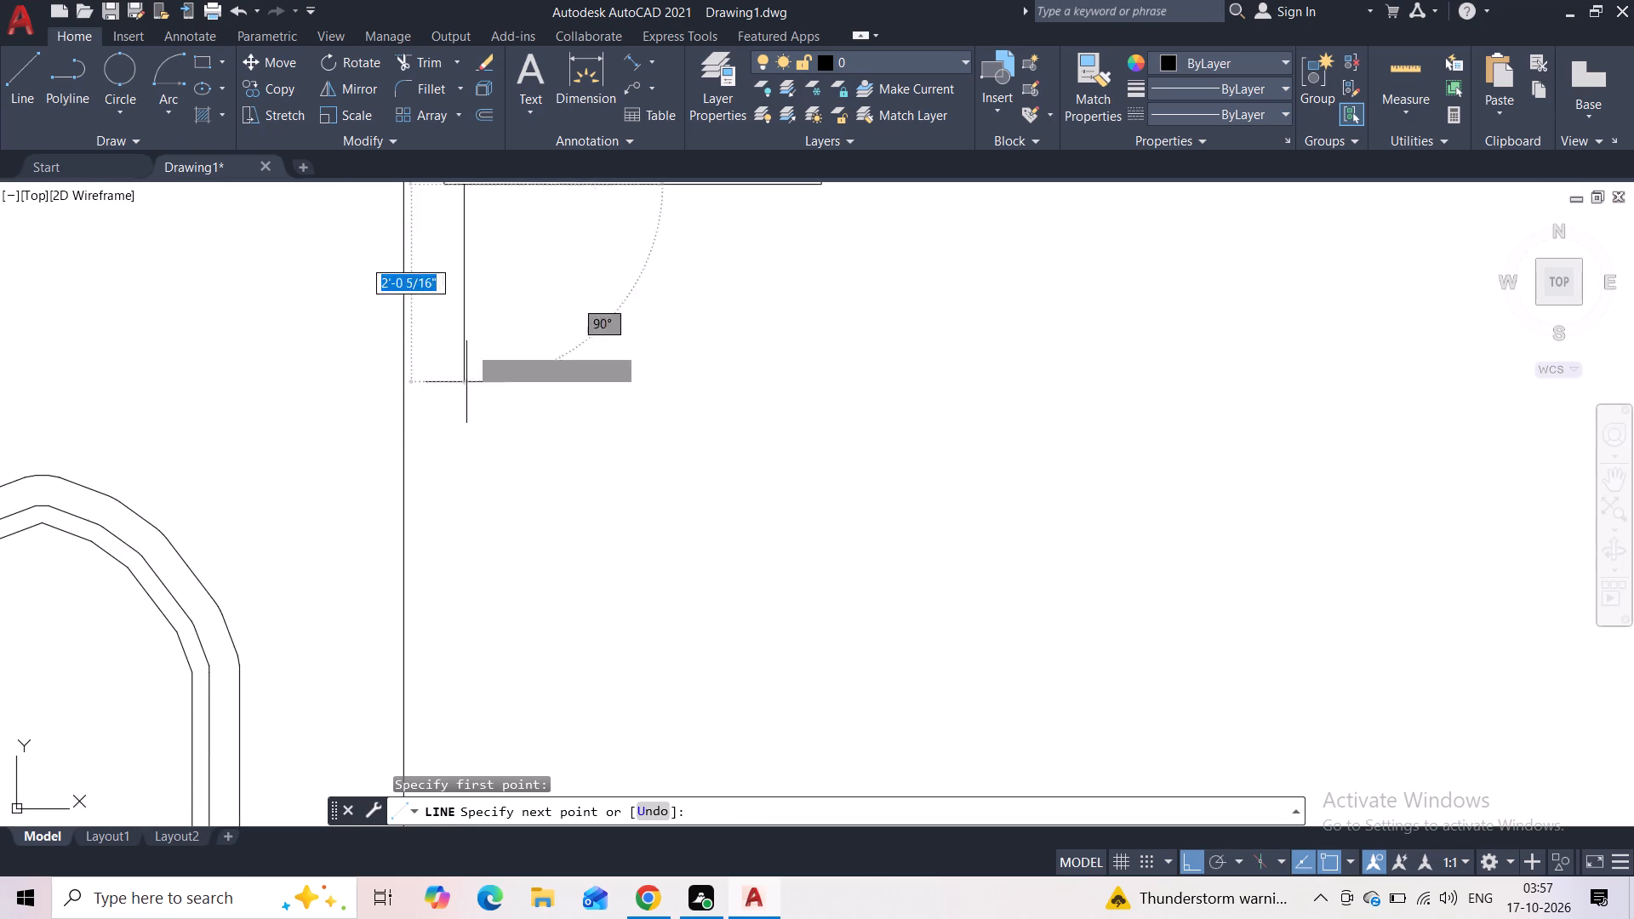
{"action": "scroll", "coordinate": [461, 402], "scroll_direction": "down", "scroll_amount": 1}
{"action": "middle_click_drag", "start_coordinate": [458, 449], "coordinate": [454, 263]}
{"action": "middle_click_drag", "start_coordinate": [451, 504], "coordinate": [478, 251]}
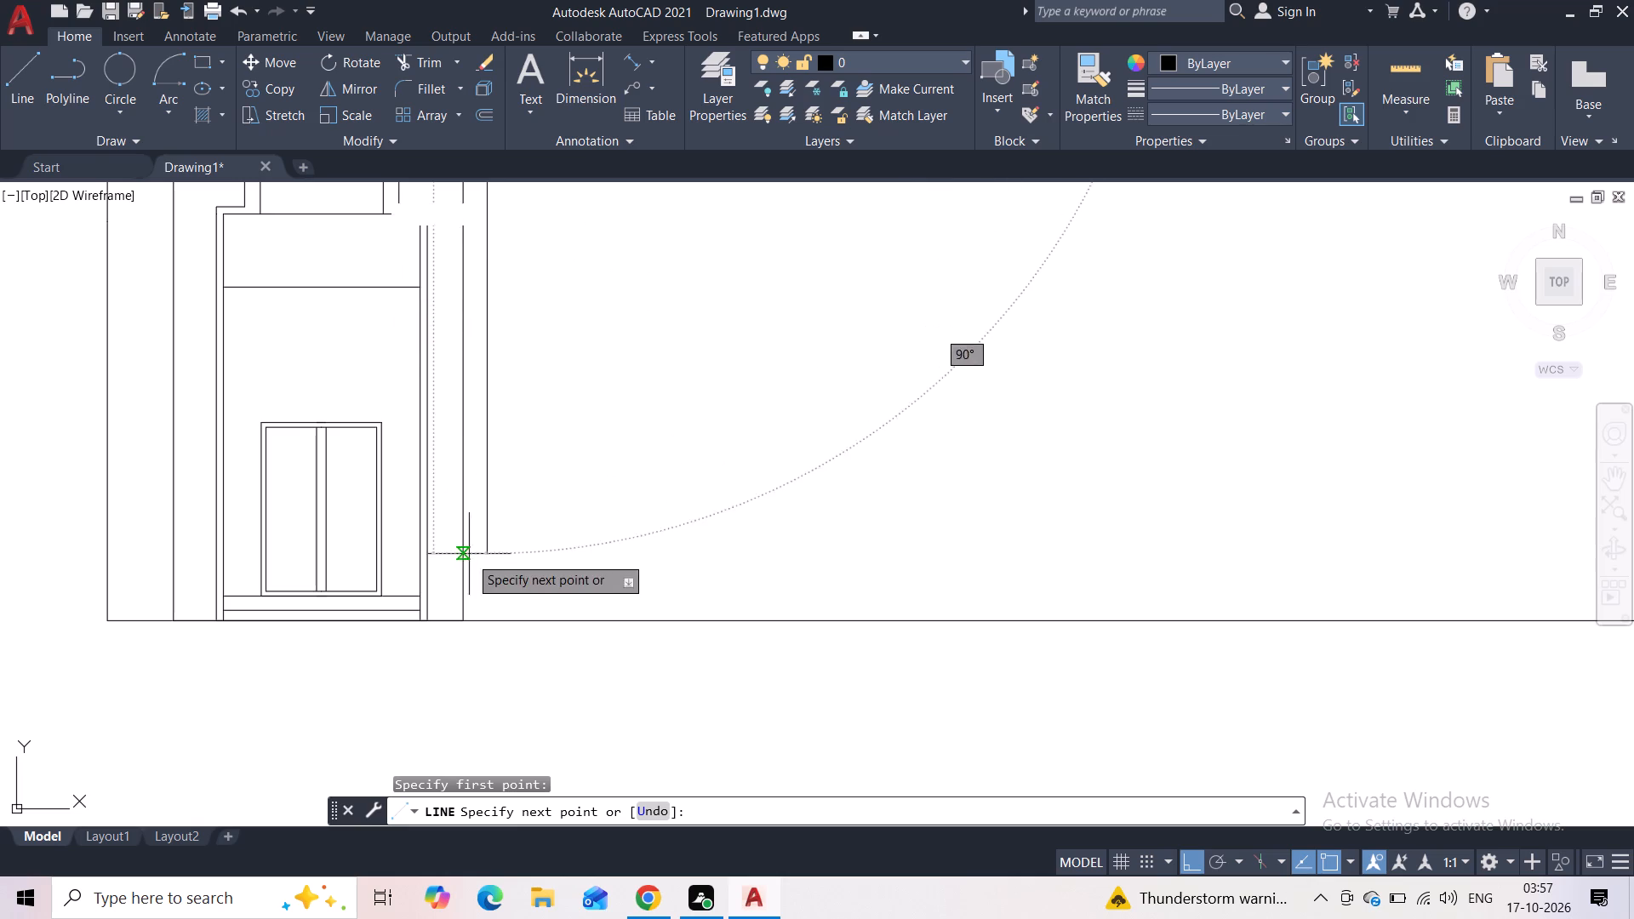
{"action": "left_click", "coordinate": [481, 619]}
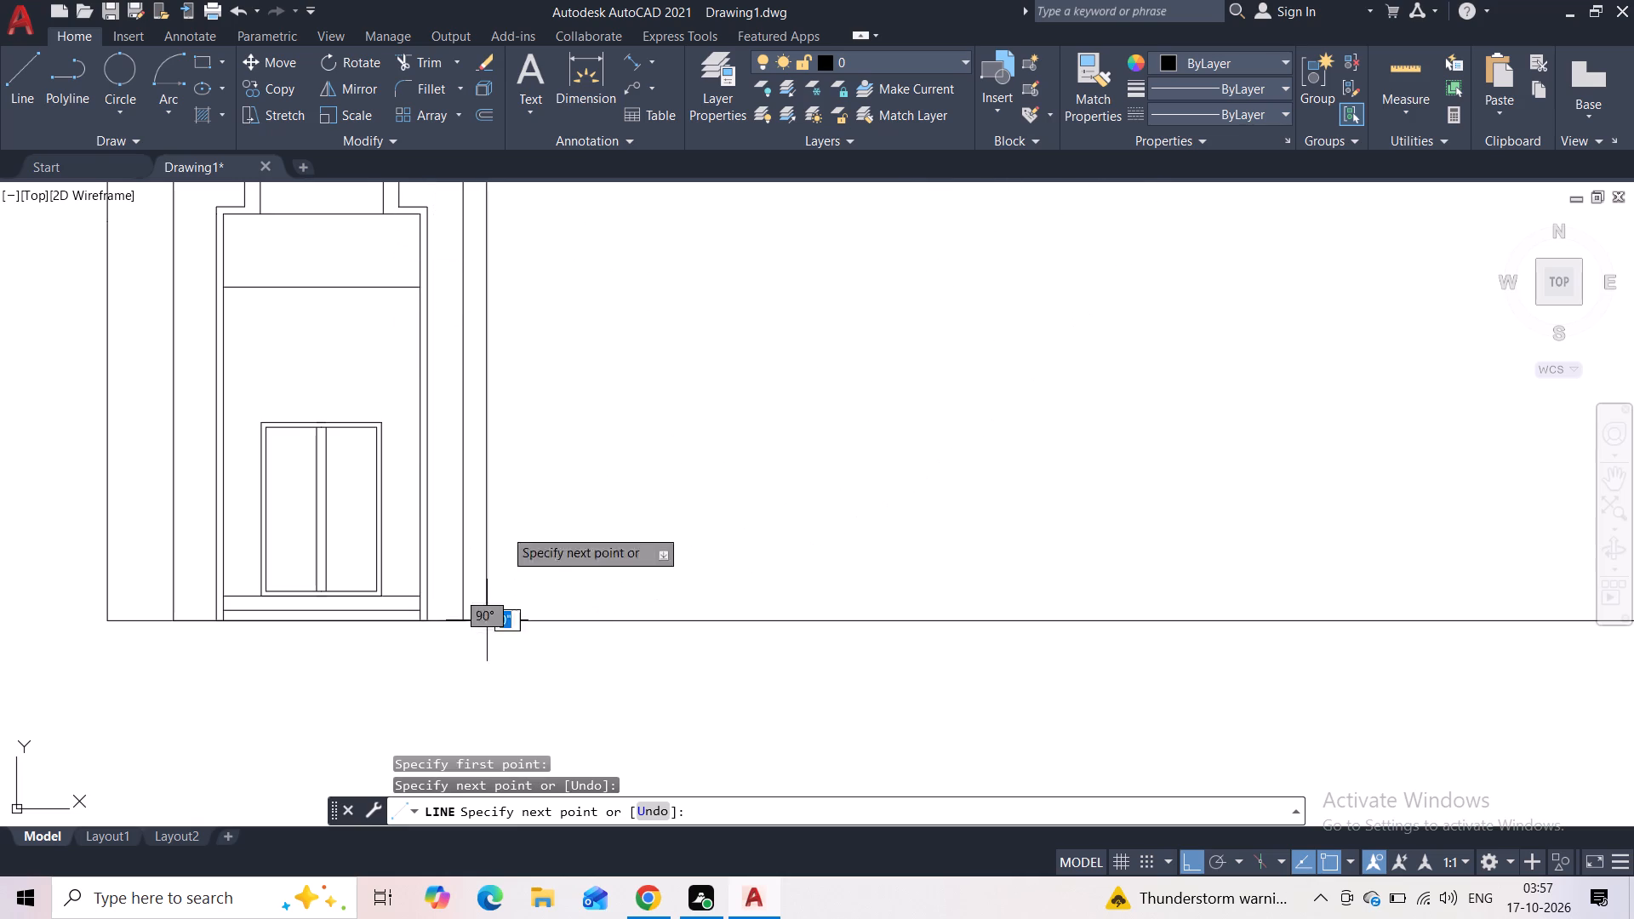
{"action": "key", "text": "Escape"}
Draw a second vertical line about 26 ft long from the lowest strip to the ground, about 2 ft outward from the first.
{"action": "scroll", "coordinate": [533, 391], "scroll_direction": "down", "scroll_amount": 2}
{"action": "middle_click_drag", "start_coordinate": [554, 337], "coordinate": [541, 499]}
{"action": "scroll", "coordinate": [518, 399], "scroll_direction": "up", "scroll_amount": 2}
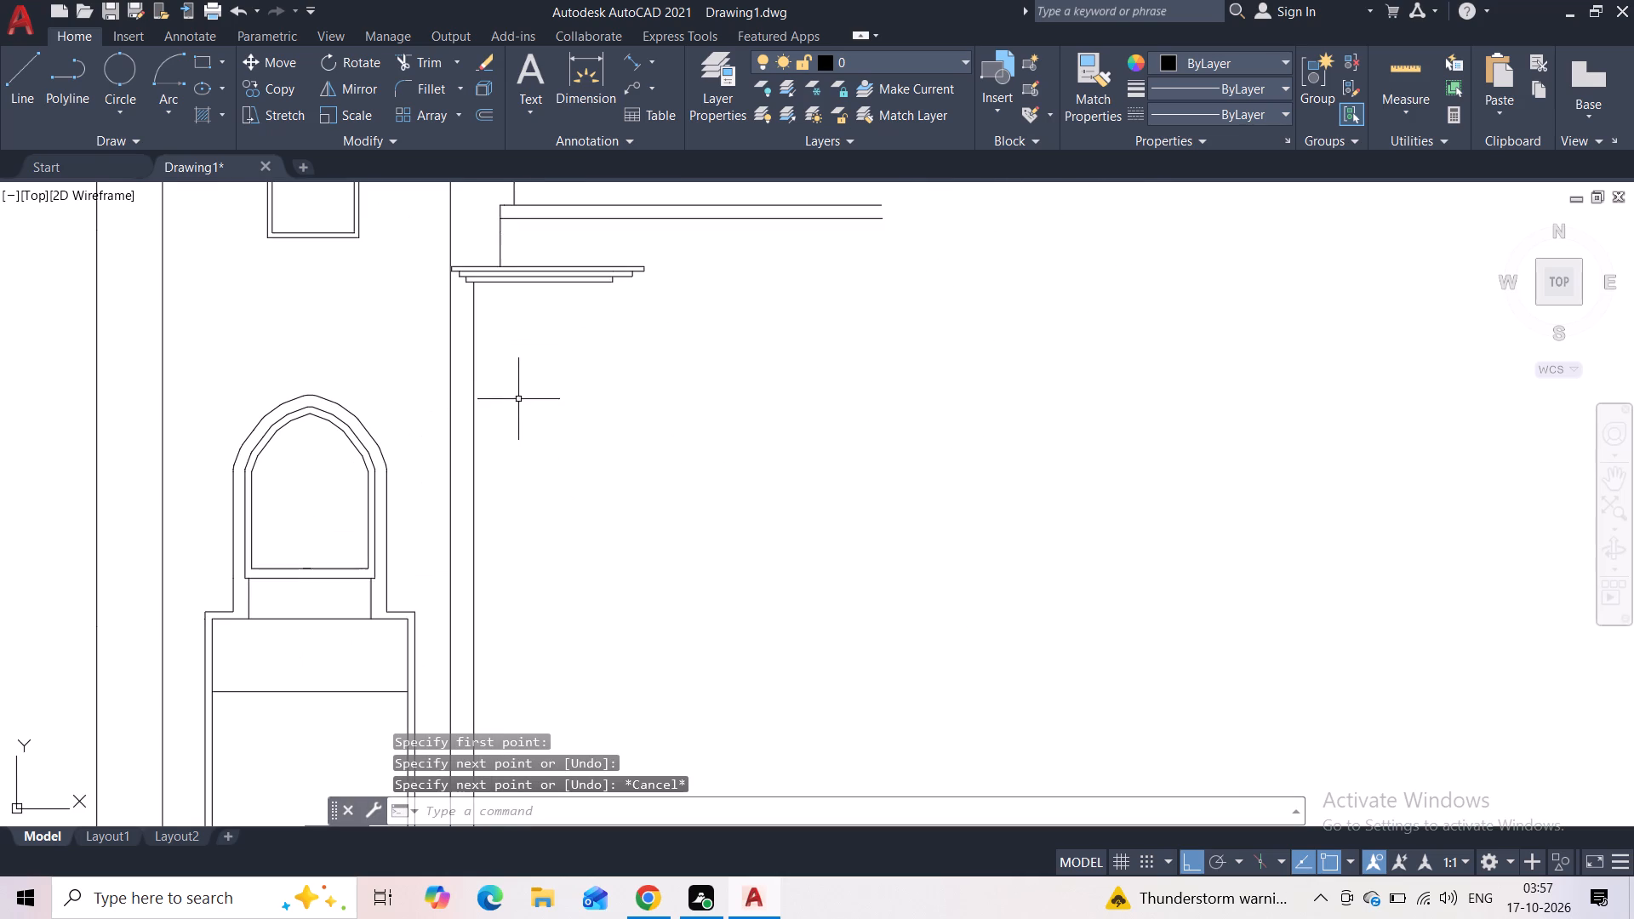
{"action": "middle_click_drag", "start_coordinate": [512, 364], "coordinate": [512, 434]}
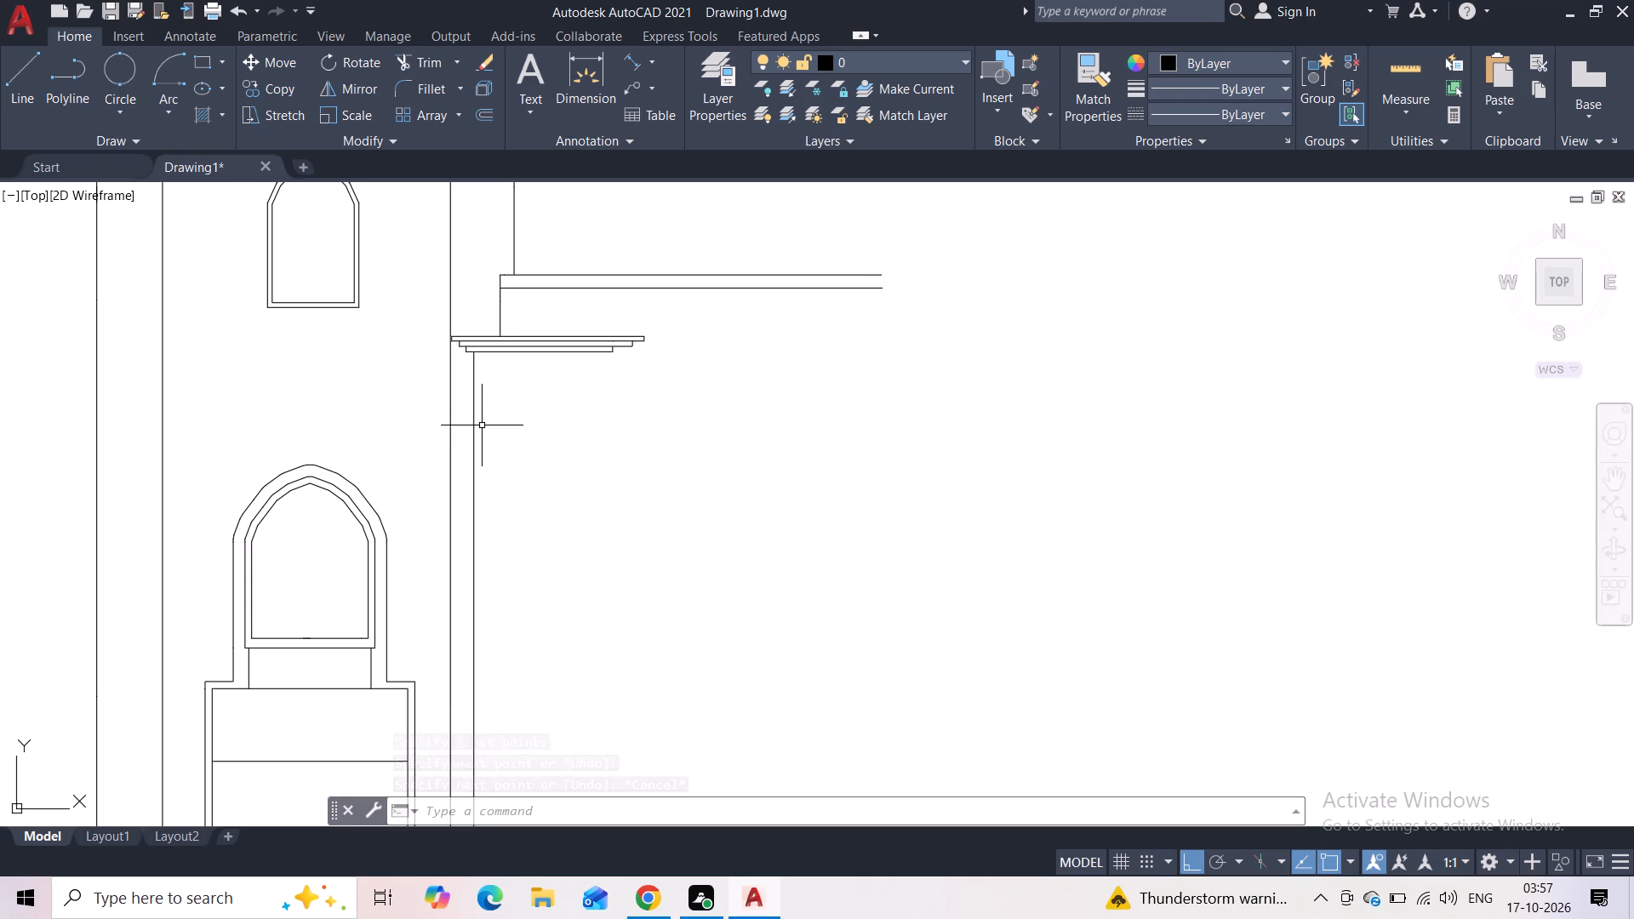
{"action": "left_click", "coordinate": [28, 96]}
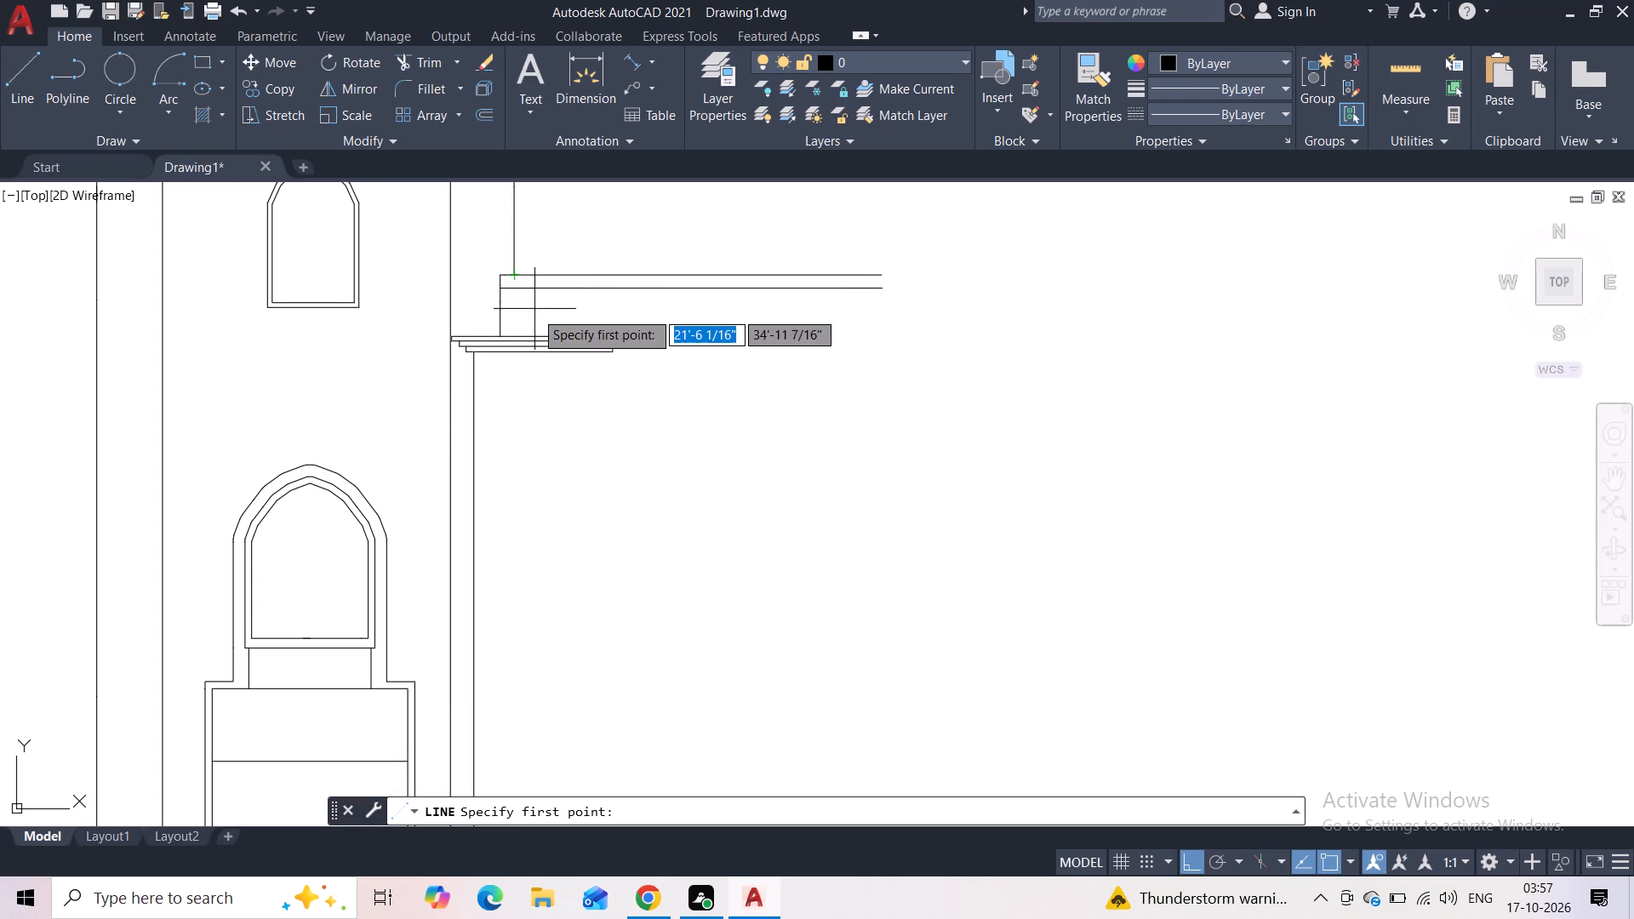
{"action": "scroll", "coordinate": [532, 348], "scroll_direction": "up", "scroll_amount": 3}
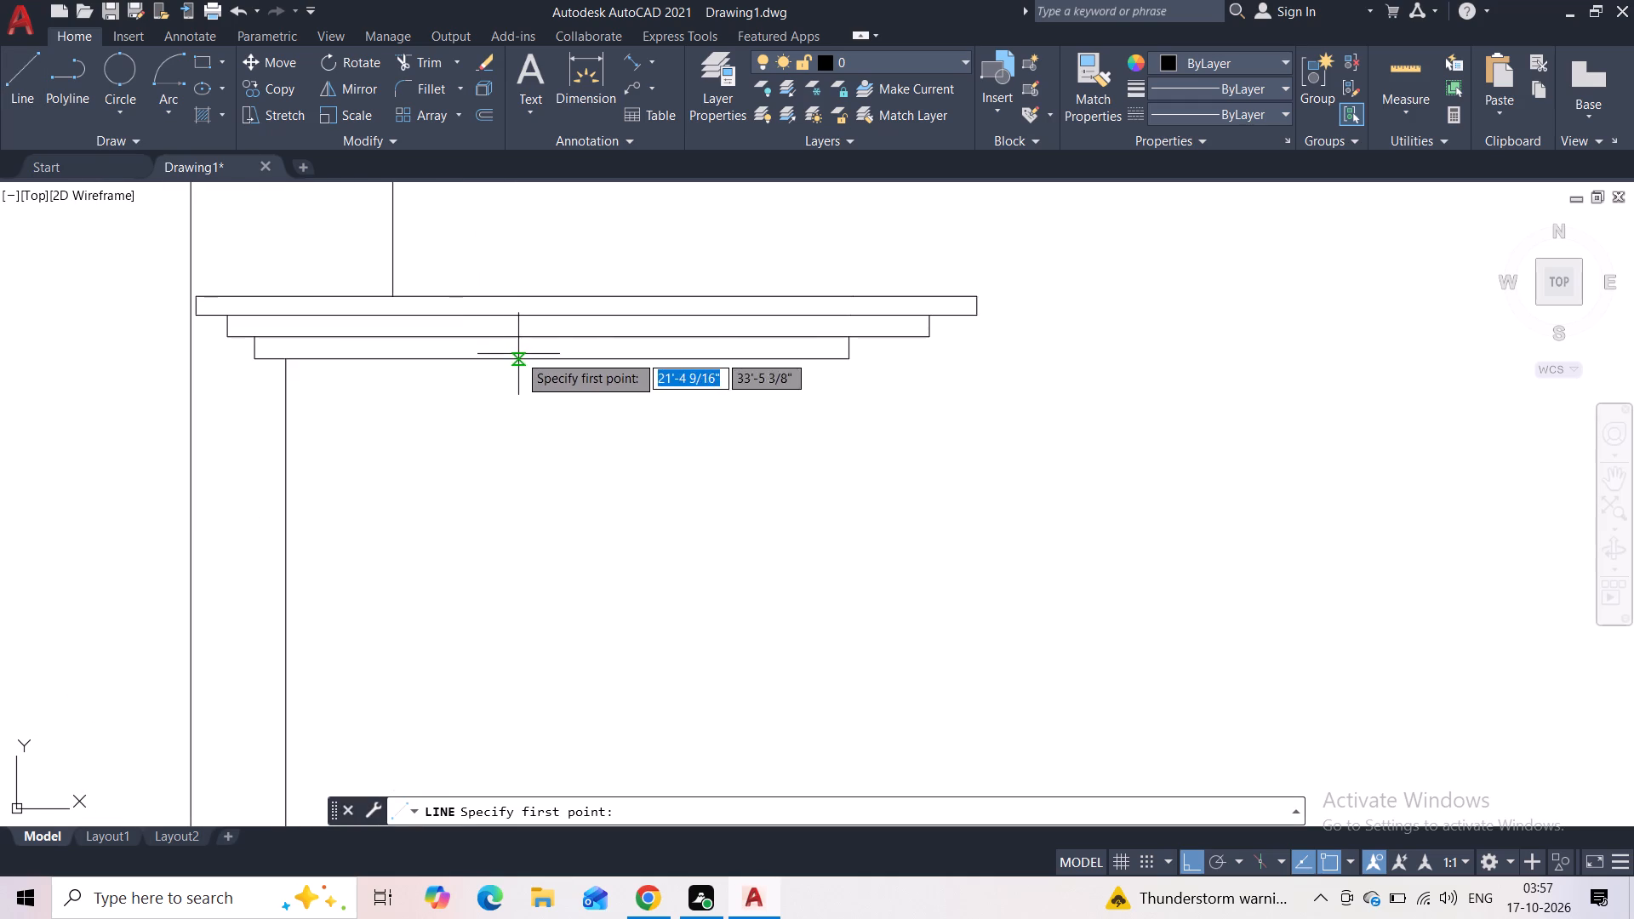
{"action": "left_click", "coordinate": [518, 354]}
{"action": "middle_click_drag", "start_coordinate": [519, 466], "coordinate": [521, 325]}
{"action": "scroll", "coordinate": [520, 362], "scroll_direction": "down", "scroll_amount": 4}
{"action": "middle_click_drag", "start_coordinate": [509, 460], "coordinate": [508, 305]}
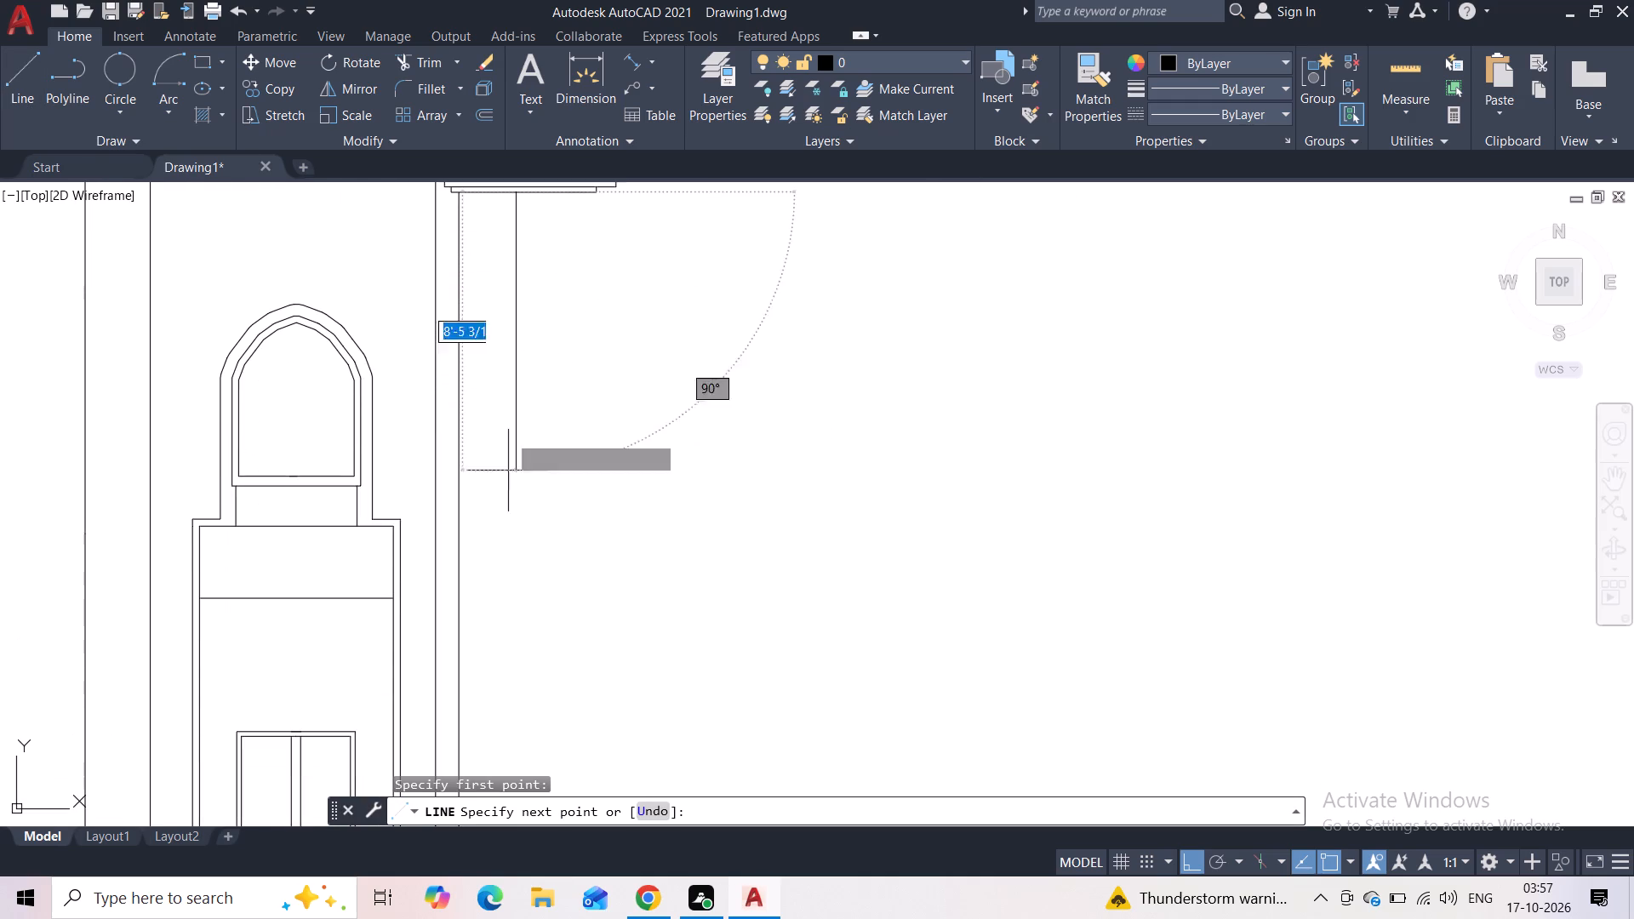
{"action": "middle_click_drag", "start_coordinate": [508, 522], "coordinate": [504, 308]}
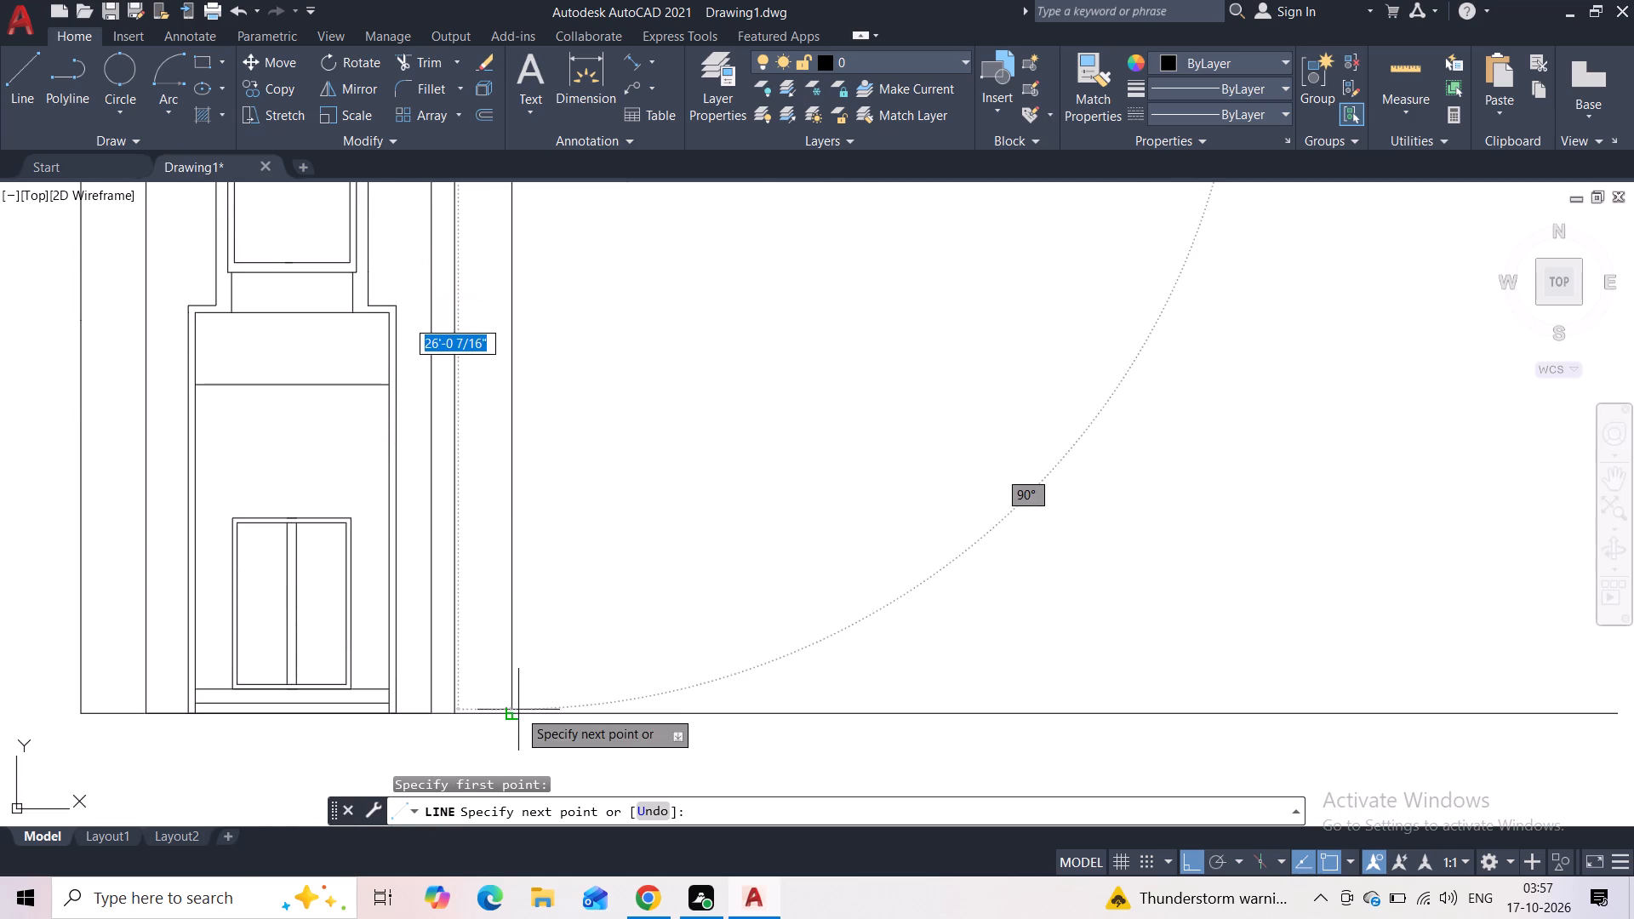
{"action": "left_click", "coordinate": [513, 711]}
{"action": "key", "text": "Escape"}
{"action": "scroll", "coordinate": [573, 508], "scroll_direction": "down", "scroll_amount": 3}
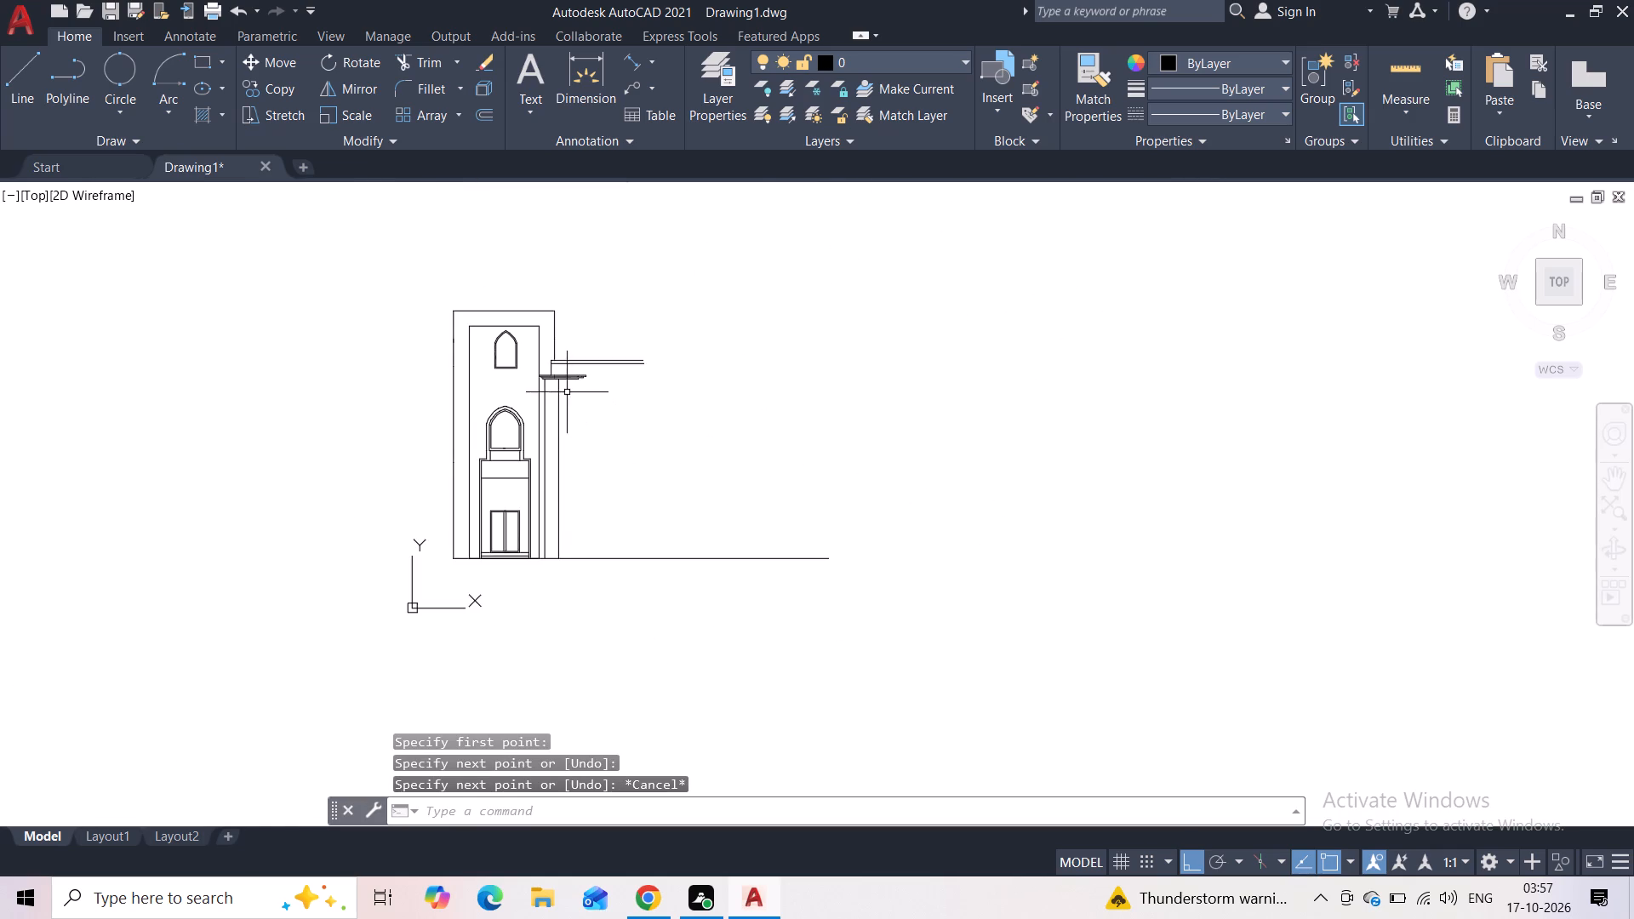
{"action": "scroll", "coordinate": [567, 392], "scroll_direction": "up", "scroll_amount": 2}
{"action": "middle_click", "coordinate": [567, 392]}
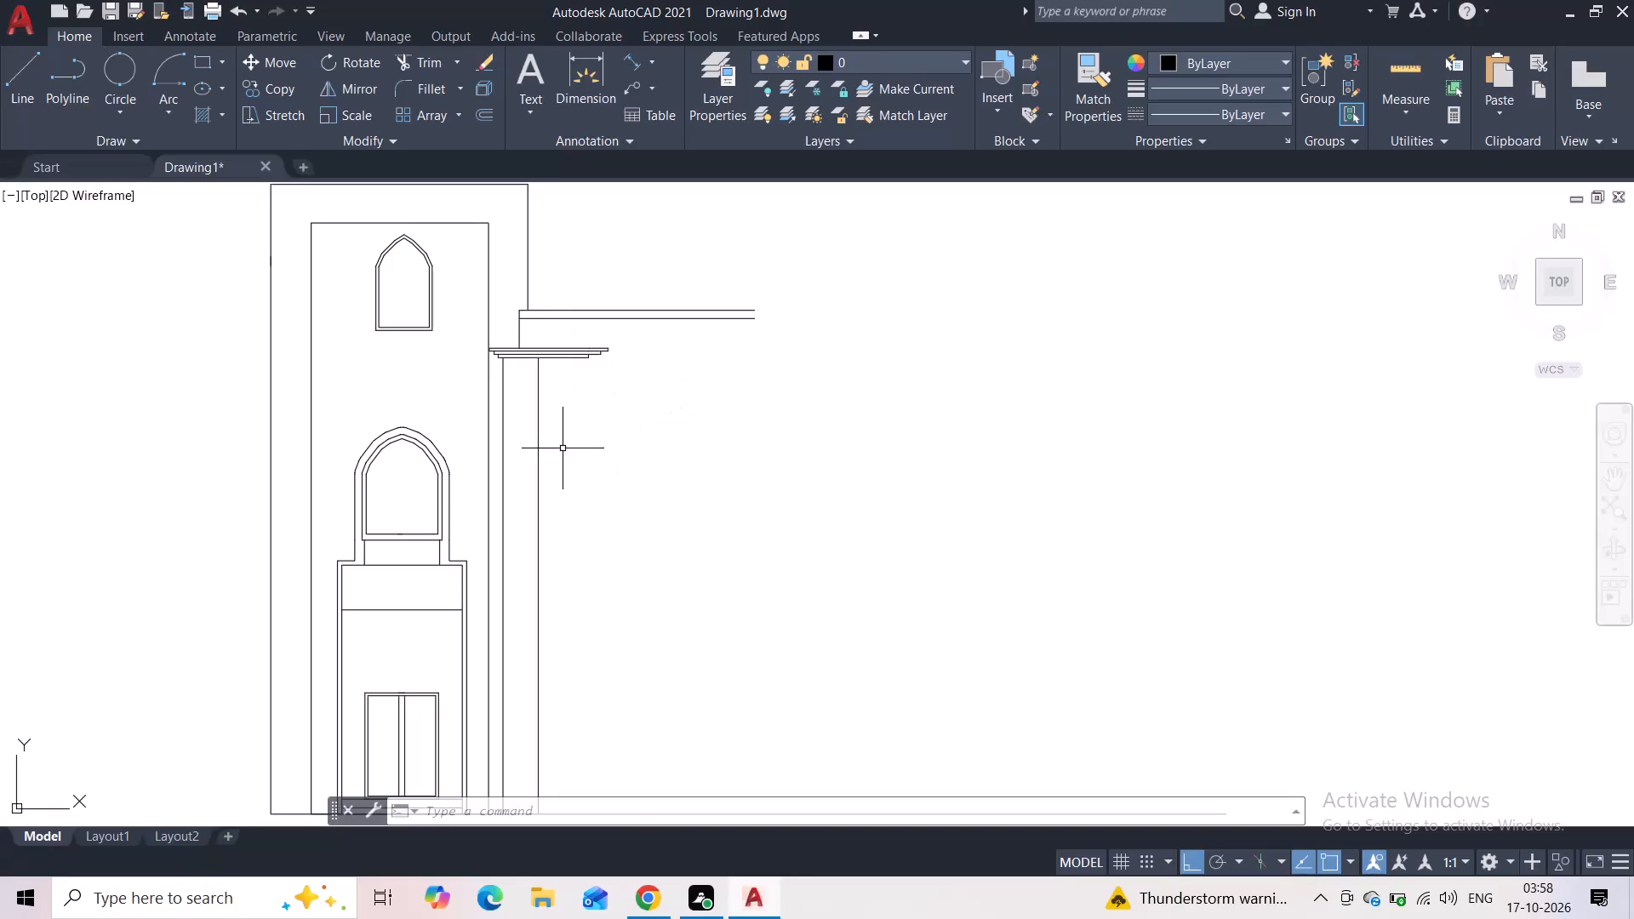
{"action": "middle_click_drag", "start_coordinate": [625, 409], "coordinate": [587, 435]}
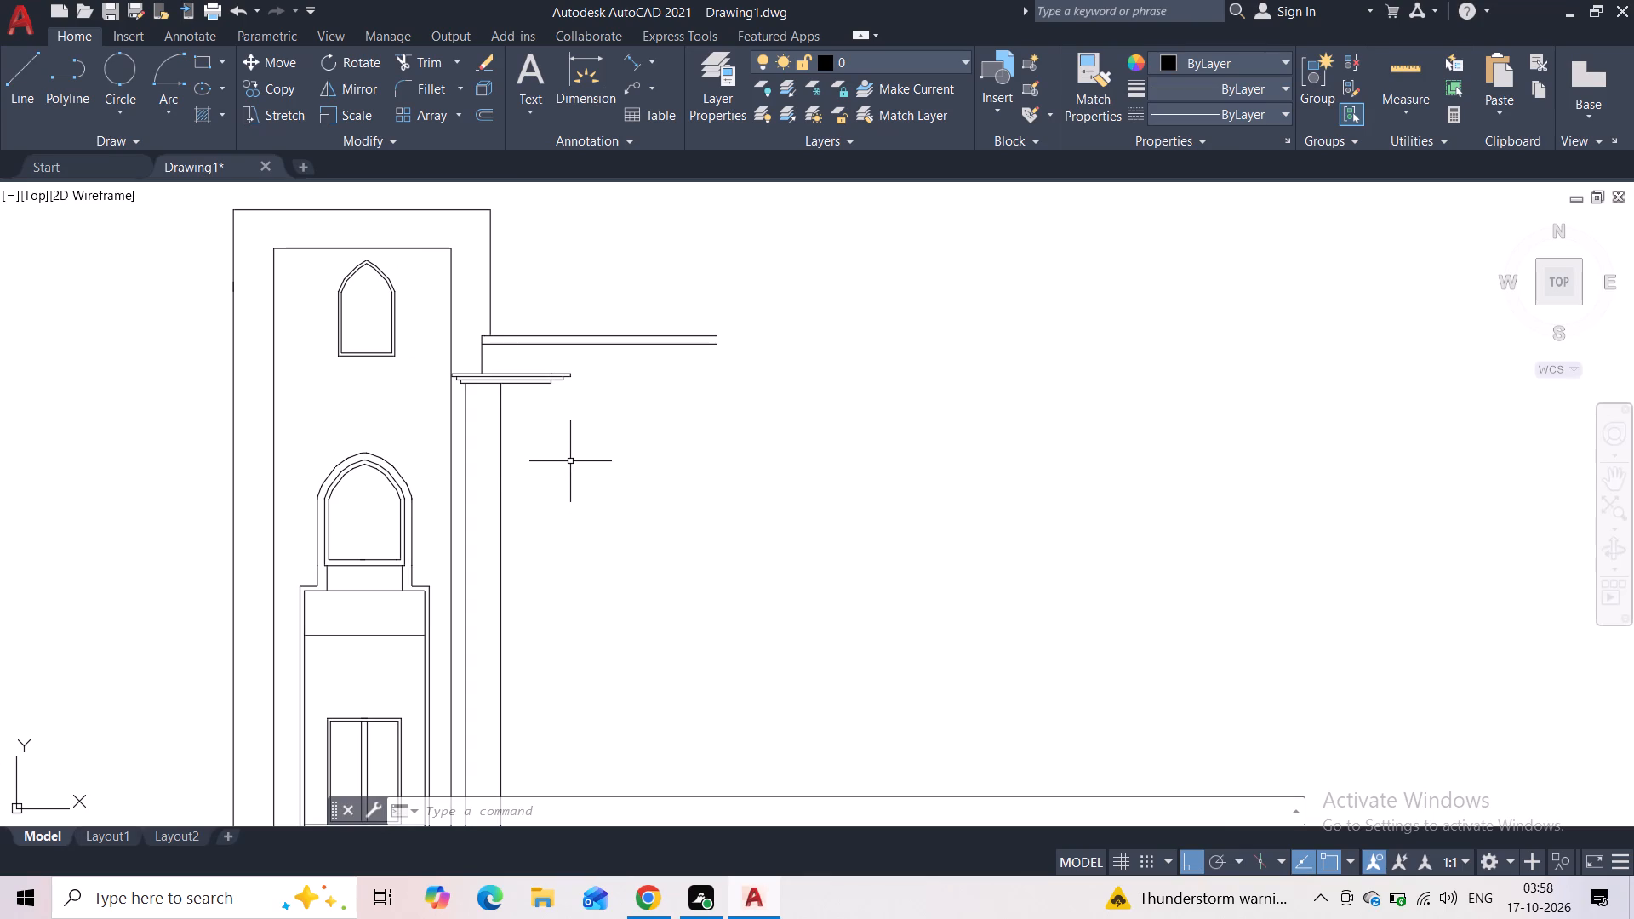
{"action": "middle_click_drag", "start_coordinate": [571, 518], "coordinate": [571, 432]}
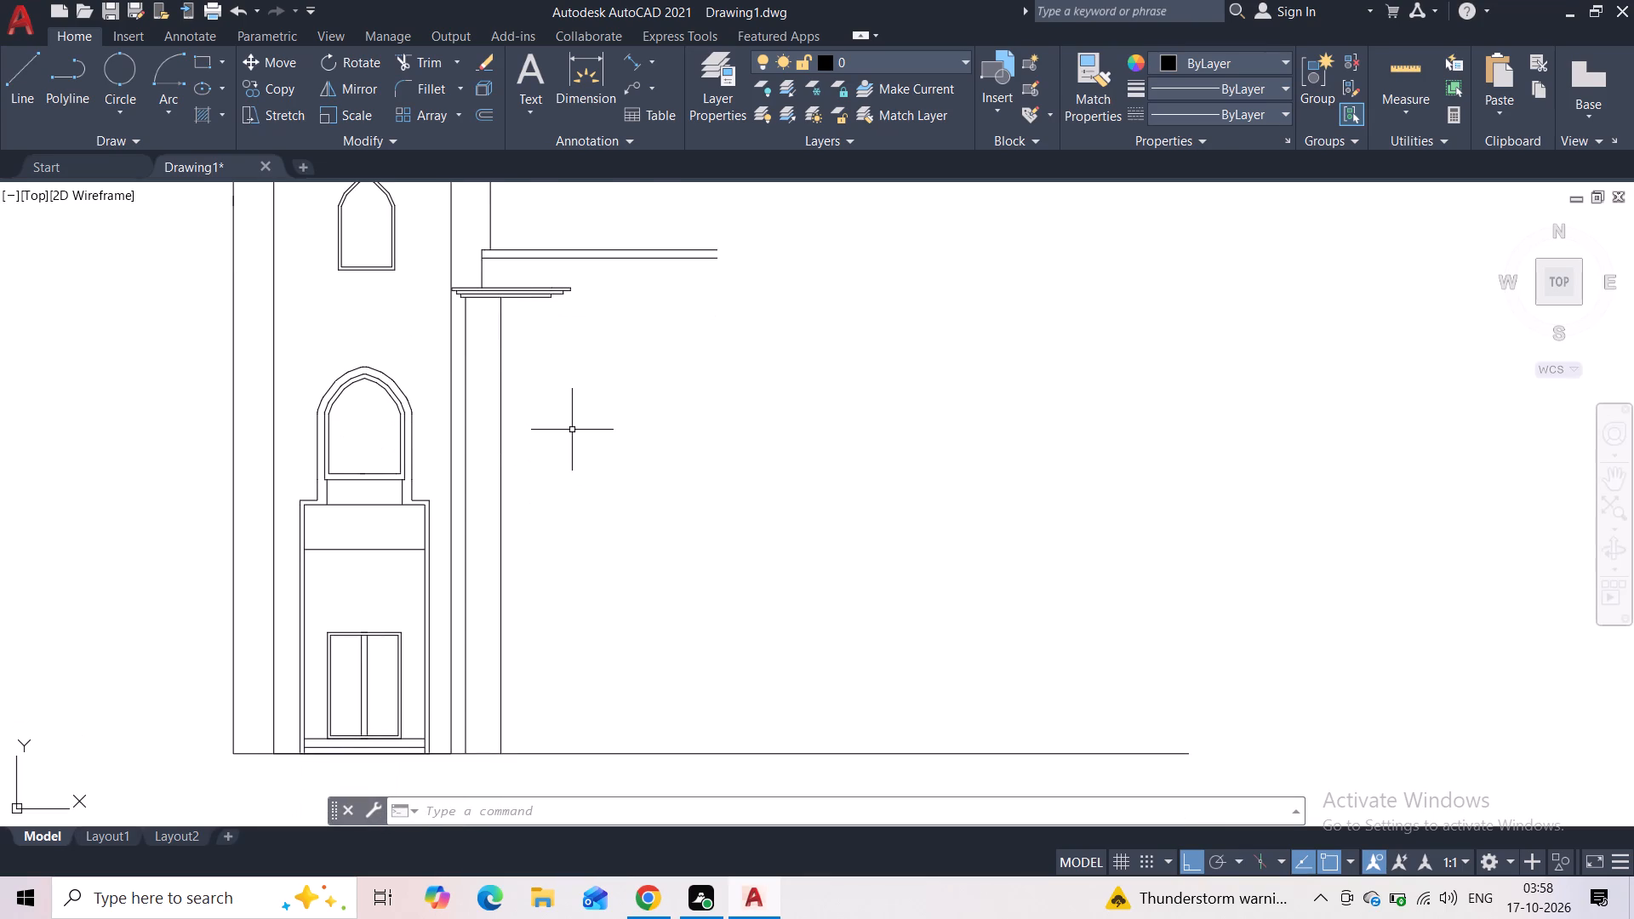
Draw a short horizontal line starting just inside the column's outer vertical line and crossing it, above the door's height.
{"action": "left_click", "coordinate": [35, 99]}
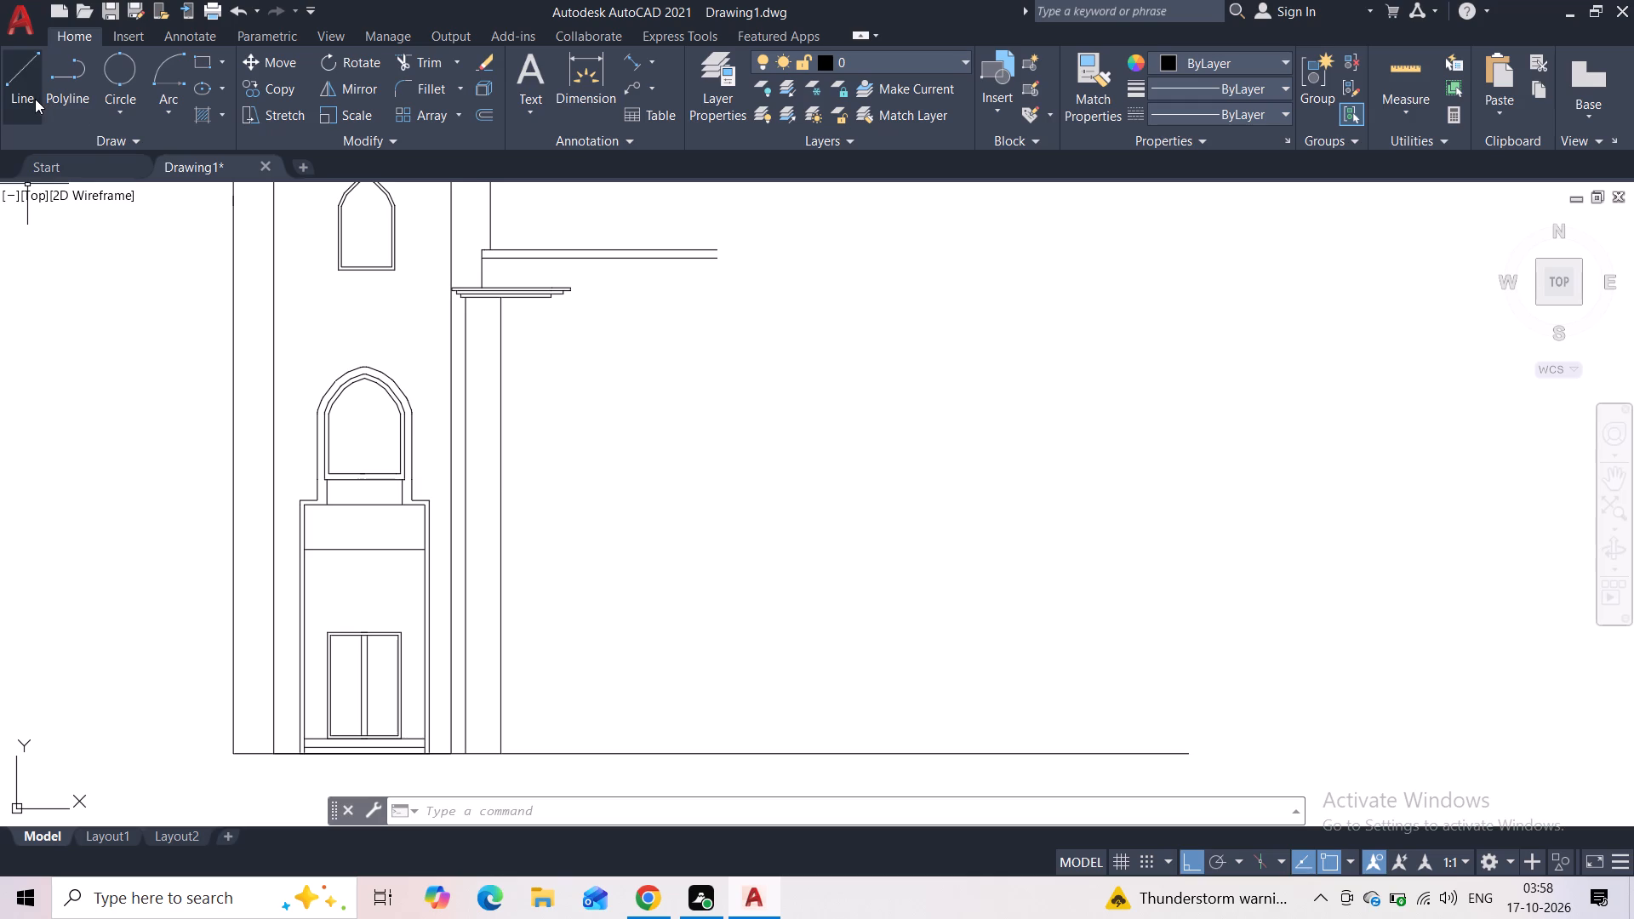
{"action": "scroll", "coordinate": [438, 536], "scroll_direction": "up", "scroll_amount": 2}
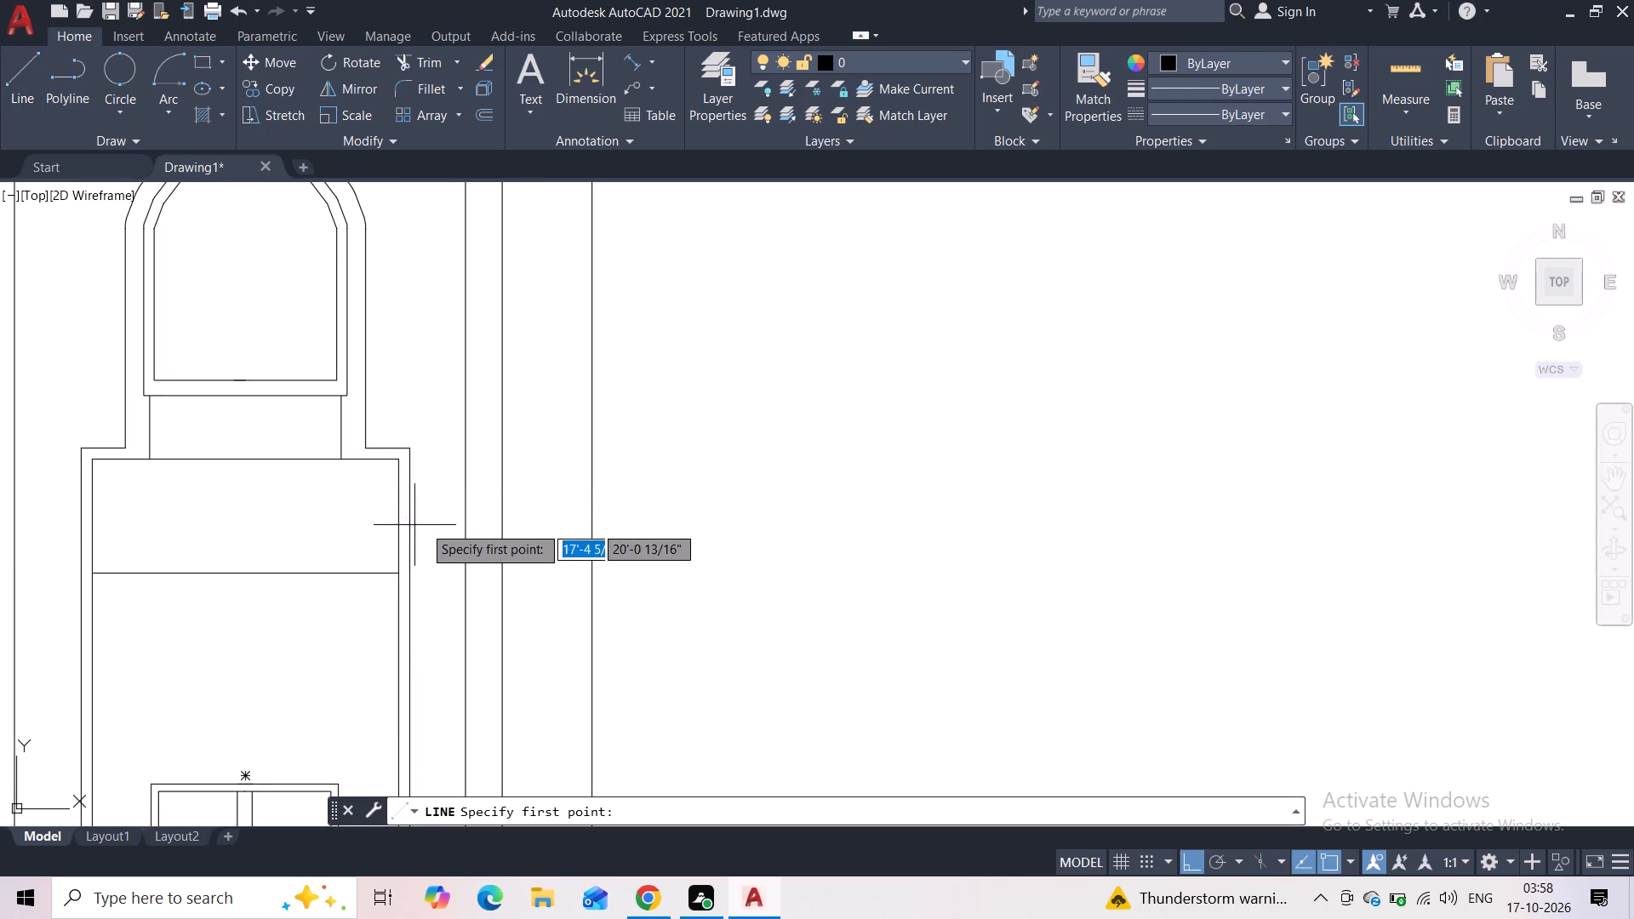
{"action": "left_click", "coordinate": [569, 518]}
{"action": "left_click", "coordinate": [634, 516]}
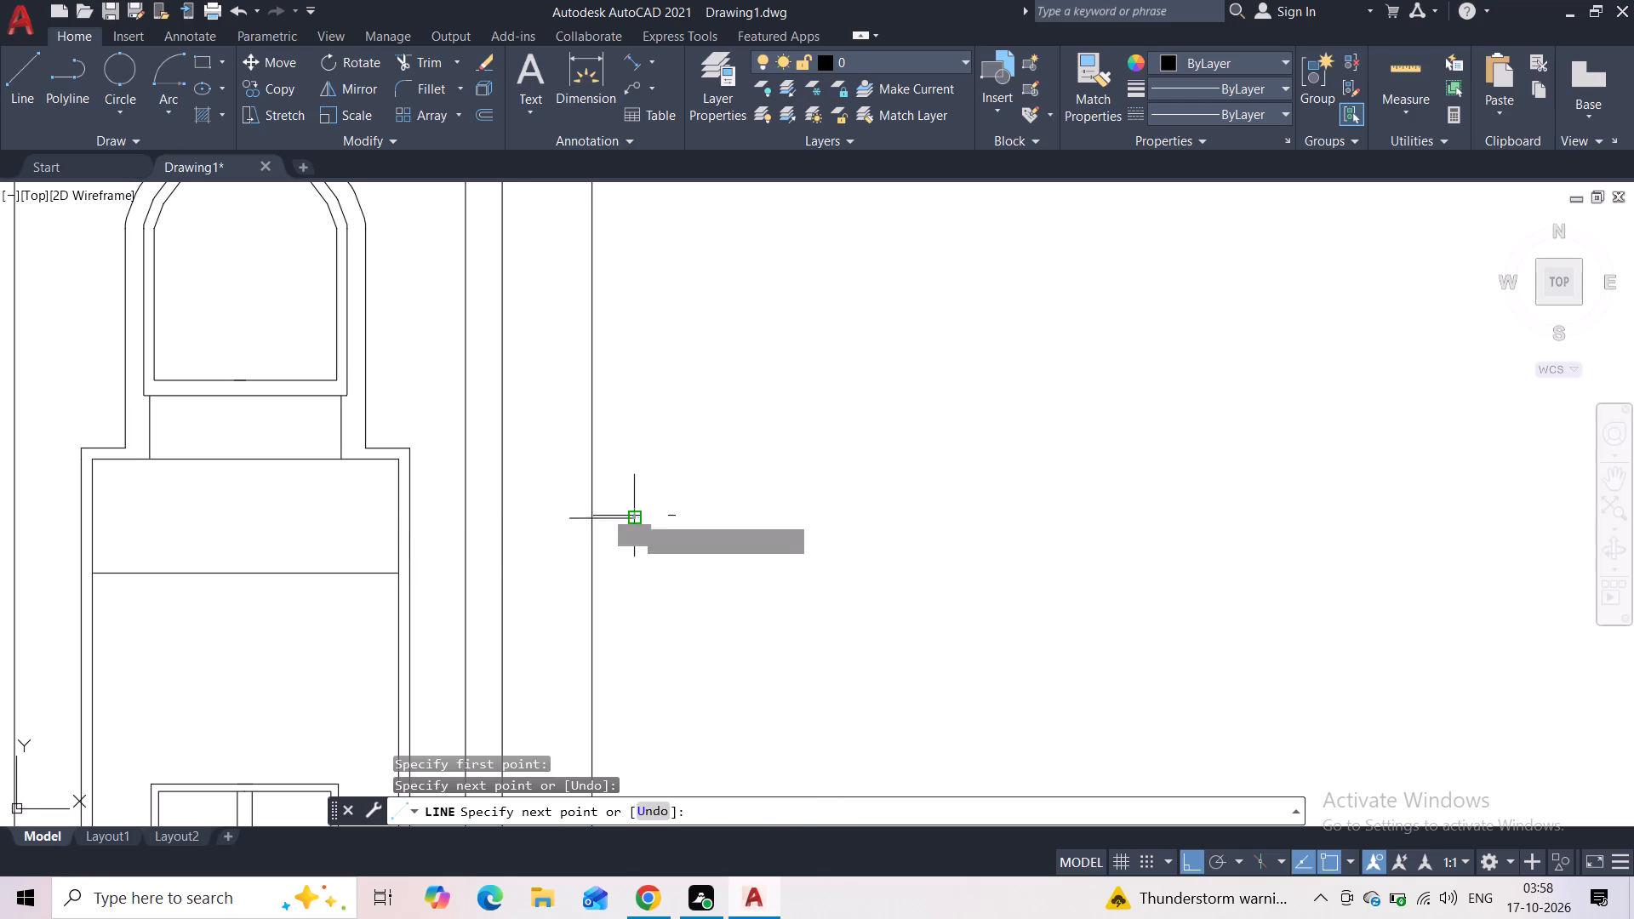
{"action": "key", "text": "Escape"}
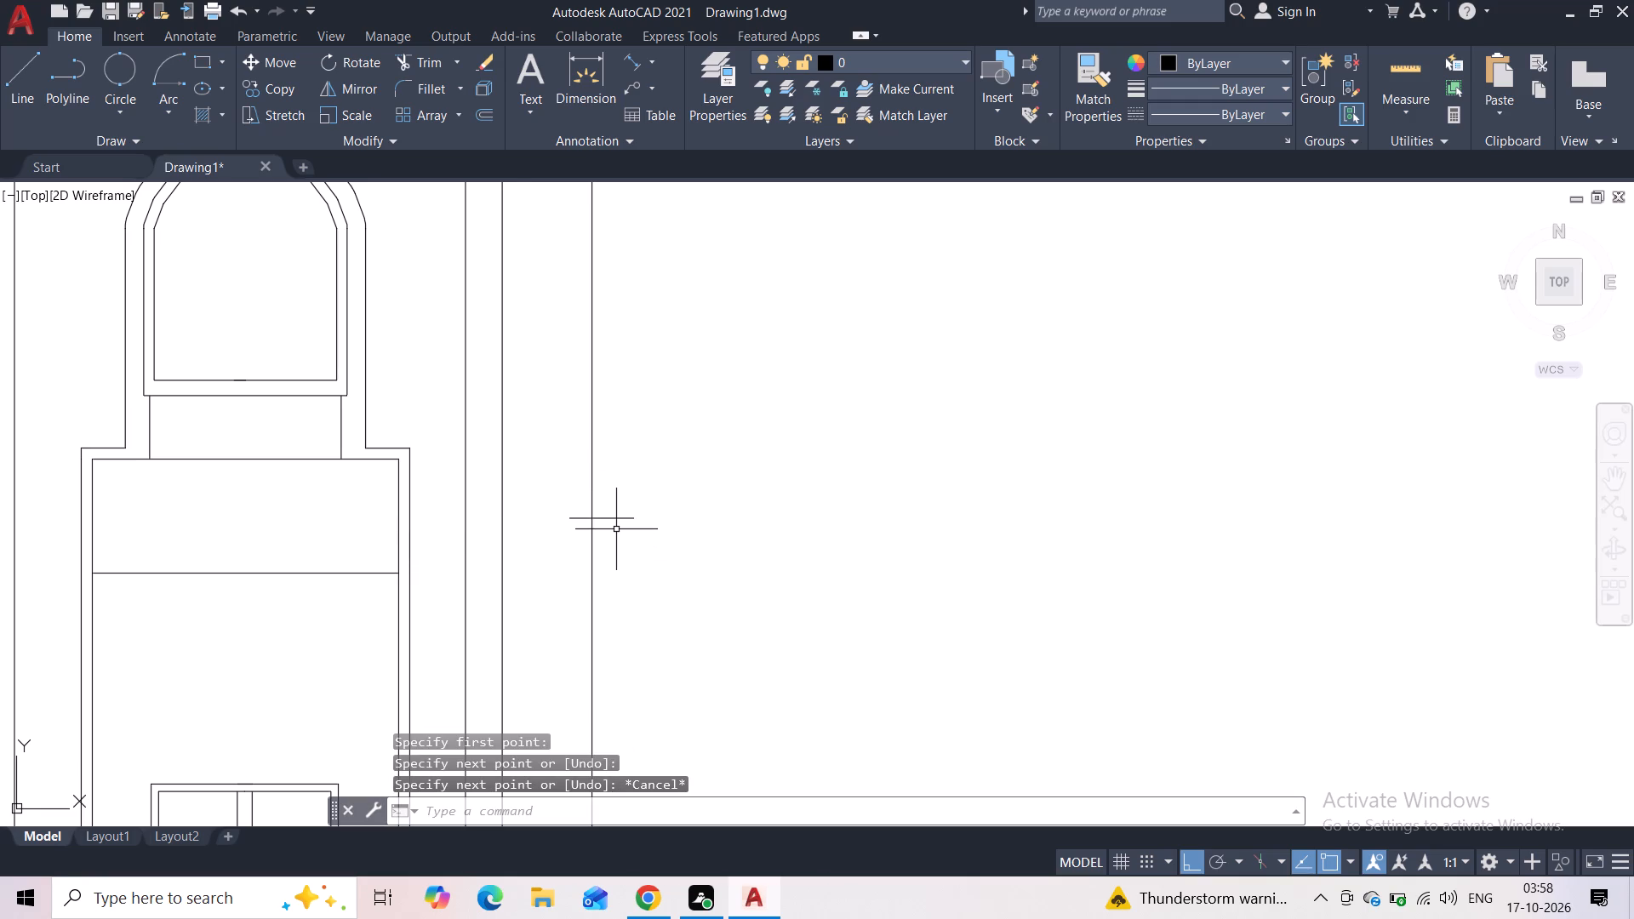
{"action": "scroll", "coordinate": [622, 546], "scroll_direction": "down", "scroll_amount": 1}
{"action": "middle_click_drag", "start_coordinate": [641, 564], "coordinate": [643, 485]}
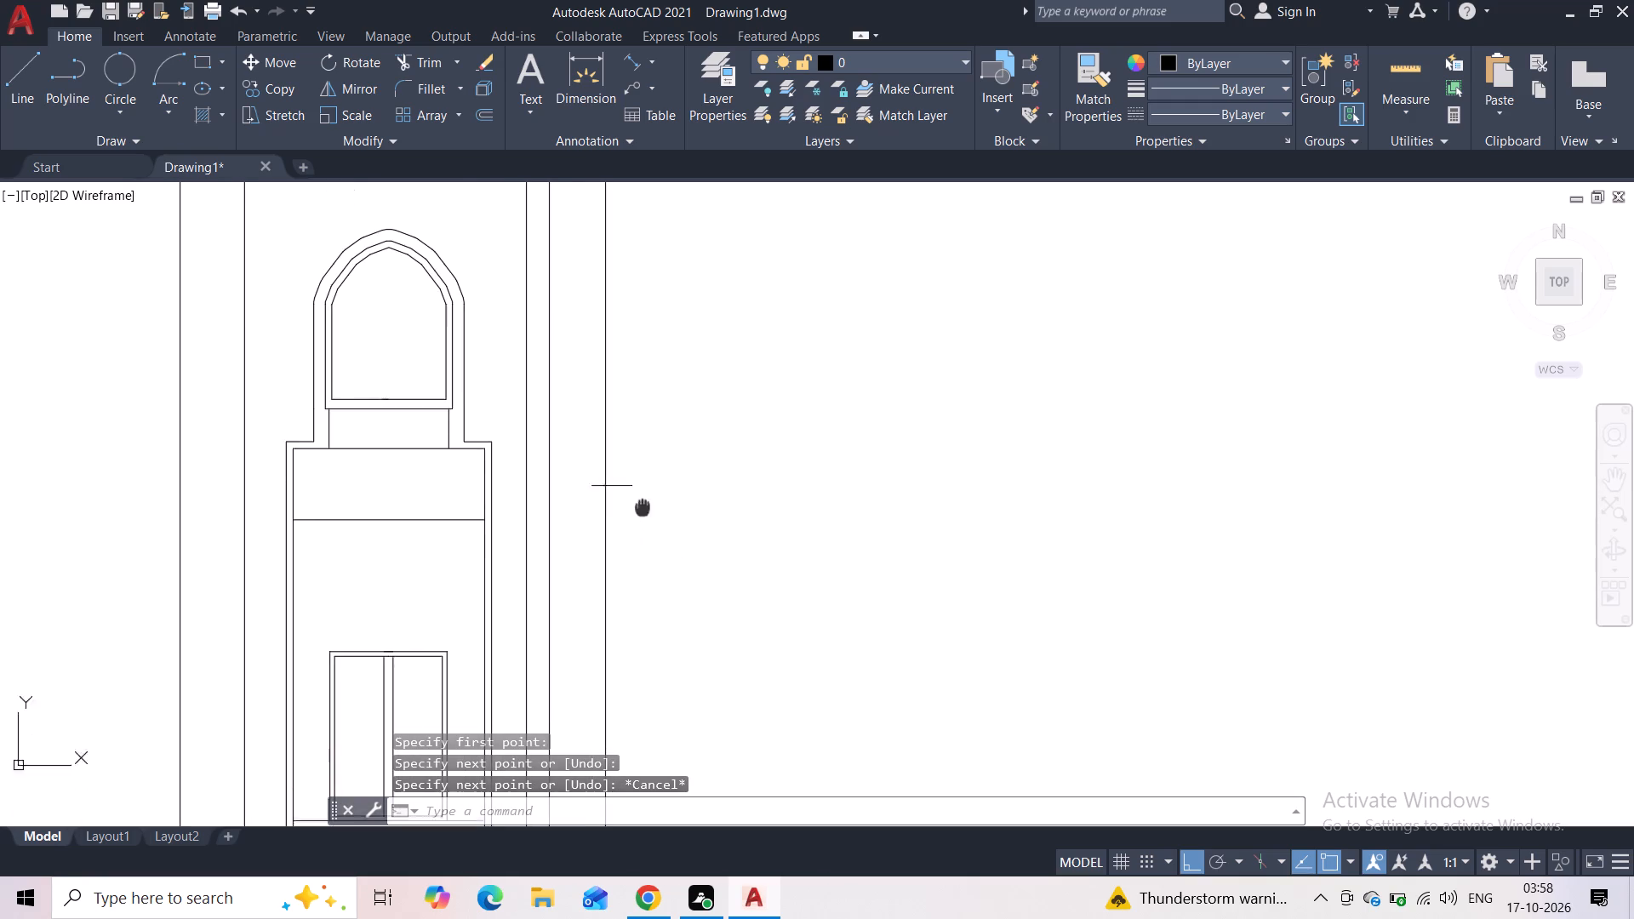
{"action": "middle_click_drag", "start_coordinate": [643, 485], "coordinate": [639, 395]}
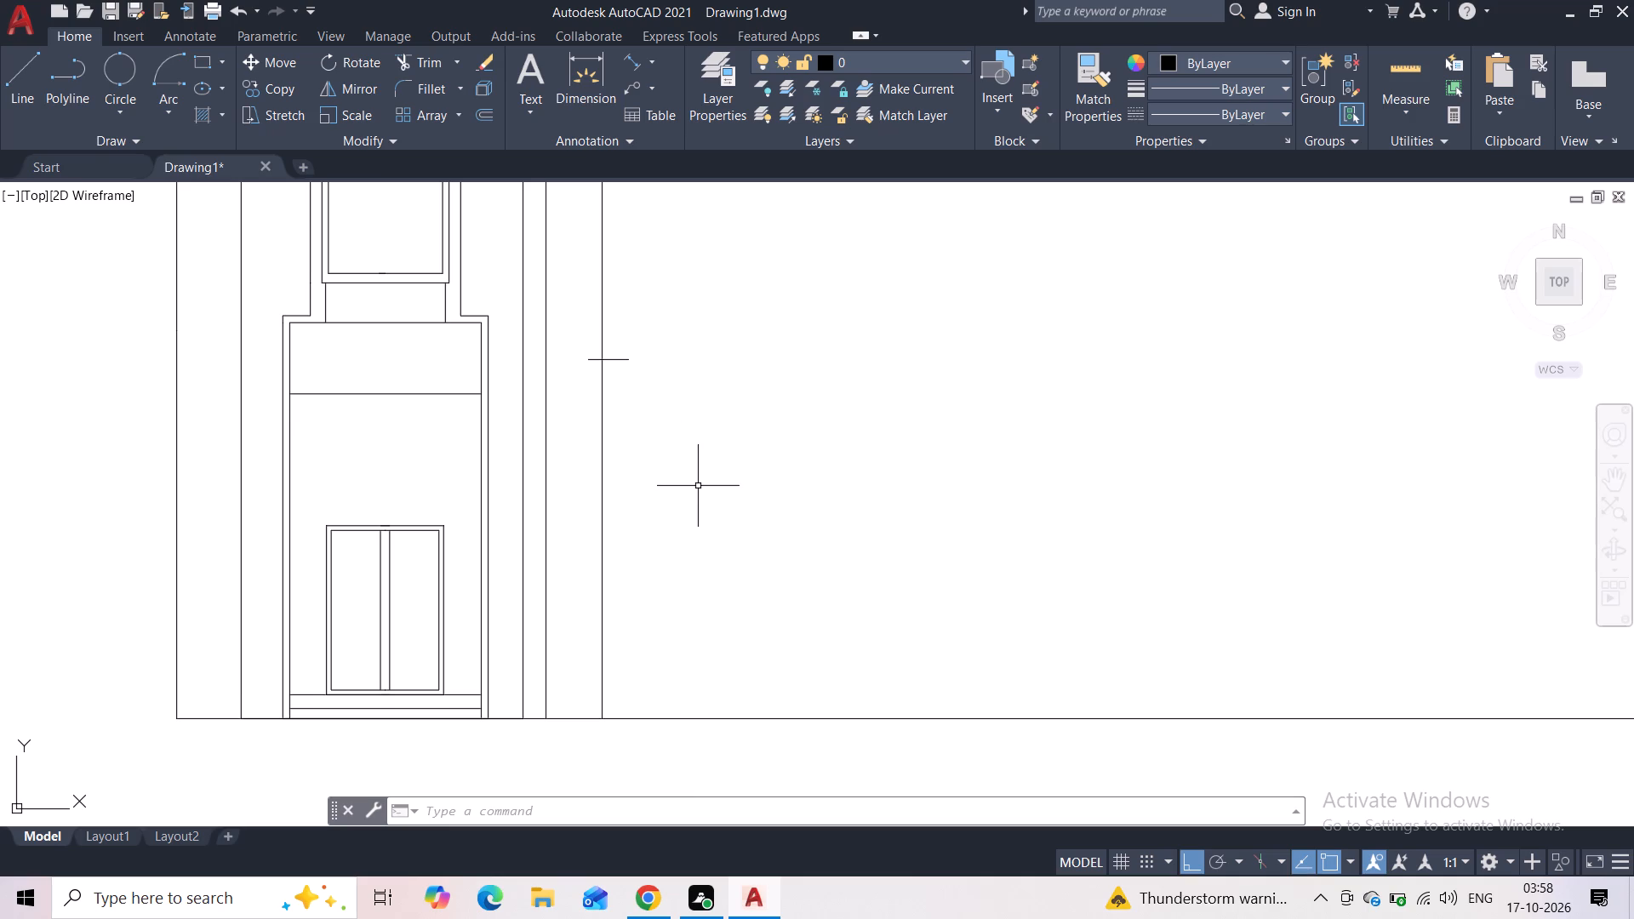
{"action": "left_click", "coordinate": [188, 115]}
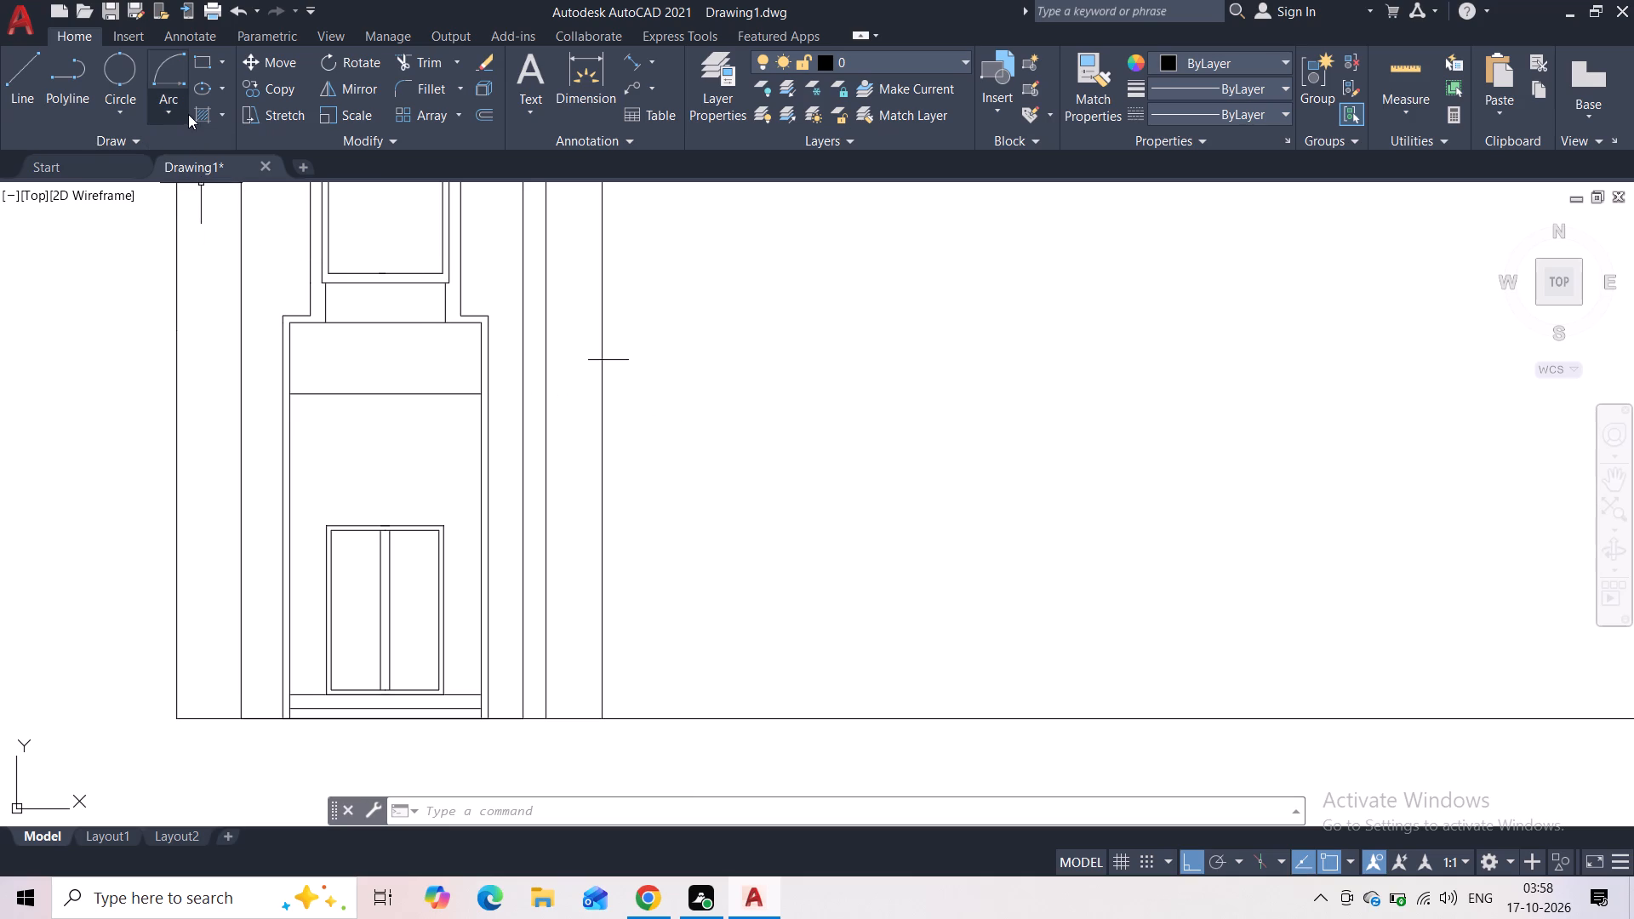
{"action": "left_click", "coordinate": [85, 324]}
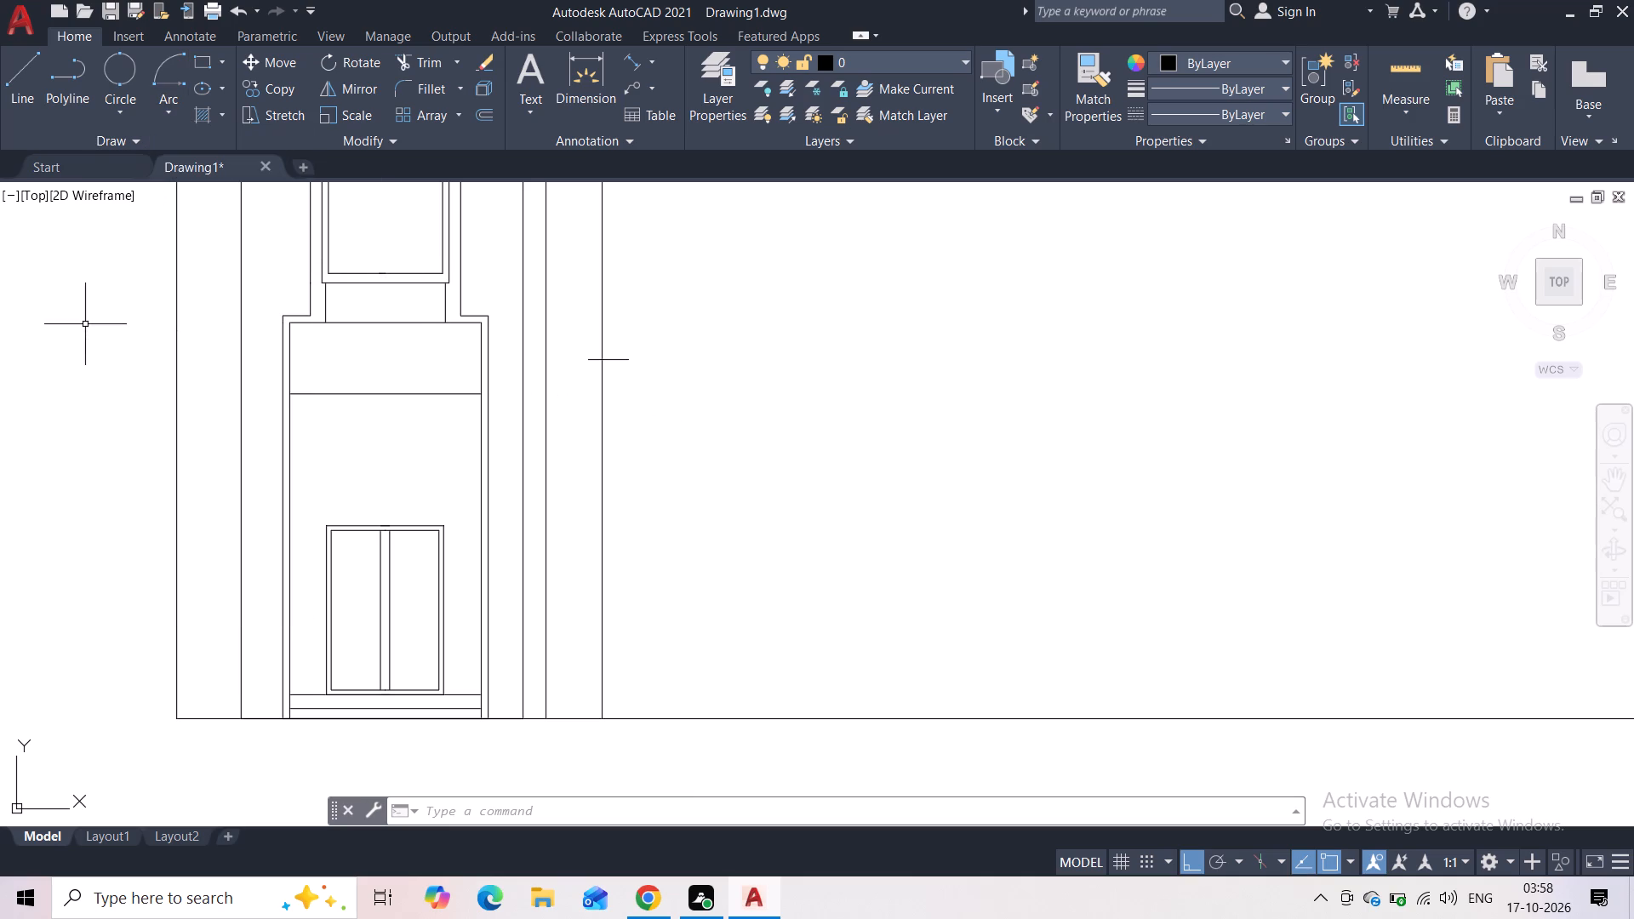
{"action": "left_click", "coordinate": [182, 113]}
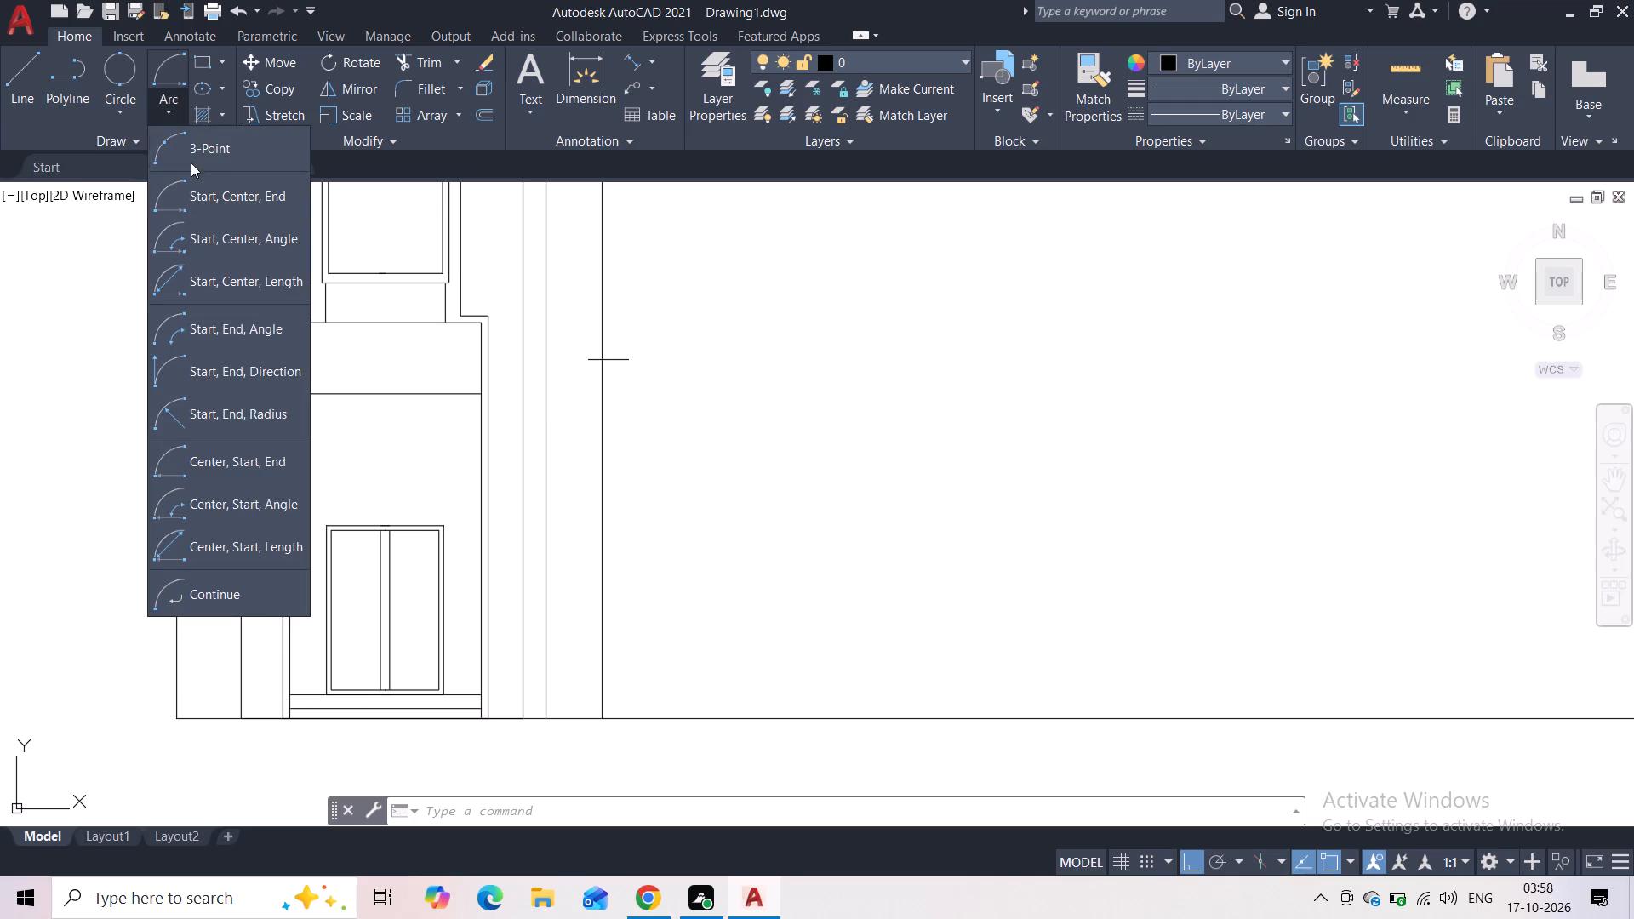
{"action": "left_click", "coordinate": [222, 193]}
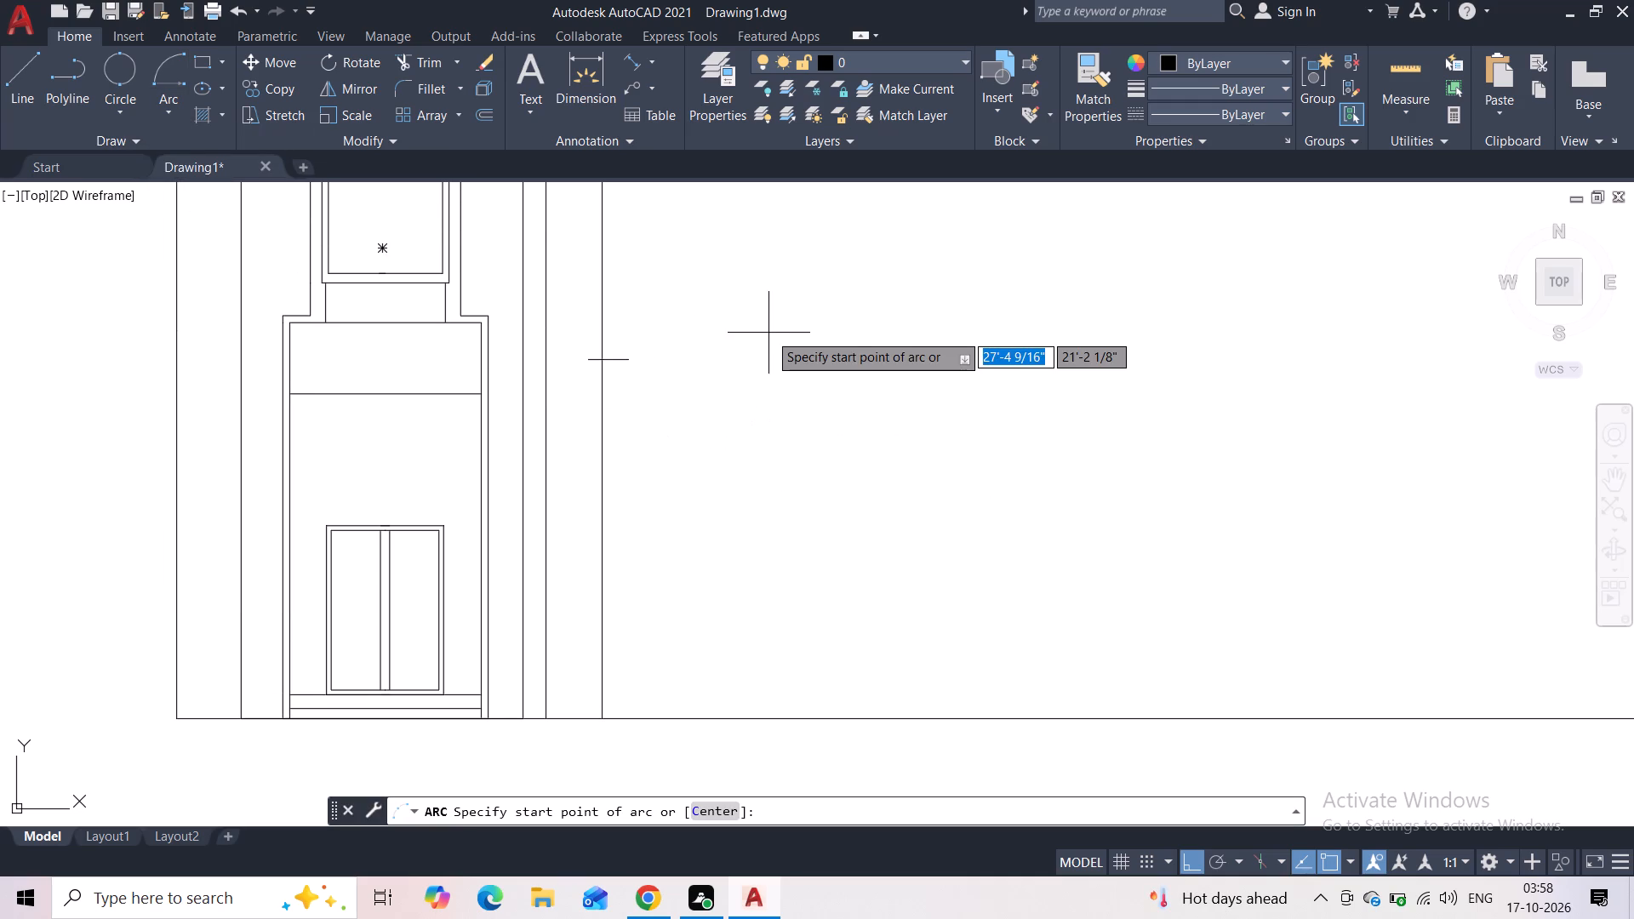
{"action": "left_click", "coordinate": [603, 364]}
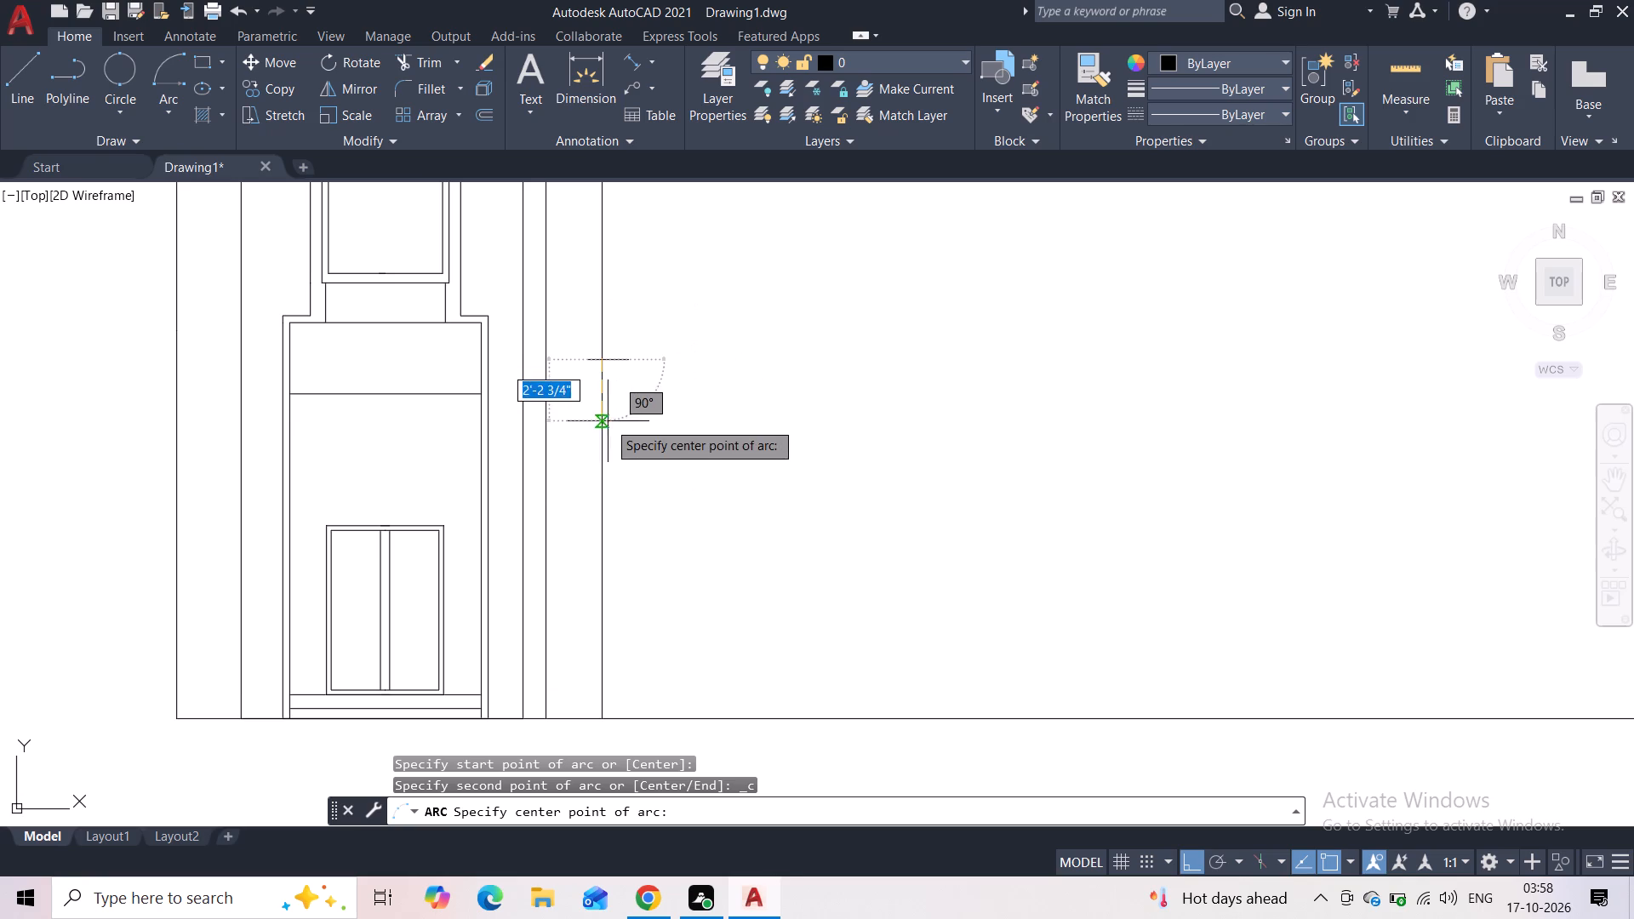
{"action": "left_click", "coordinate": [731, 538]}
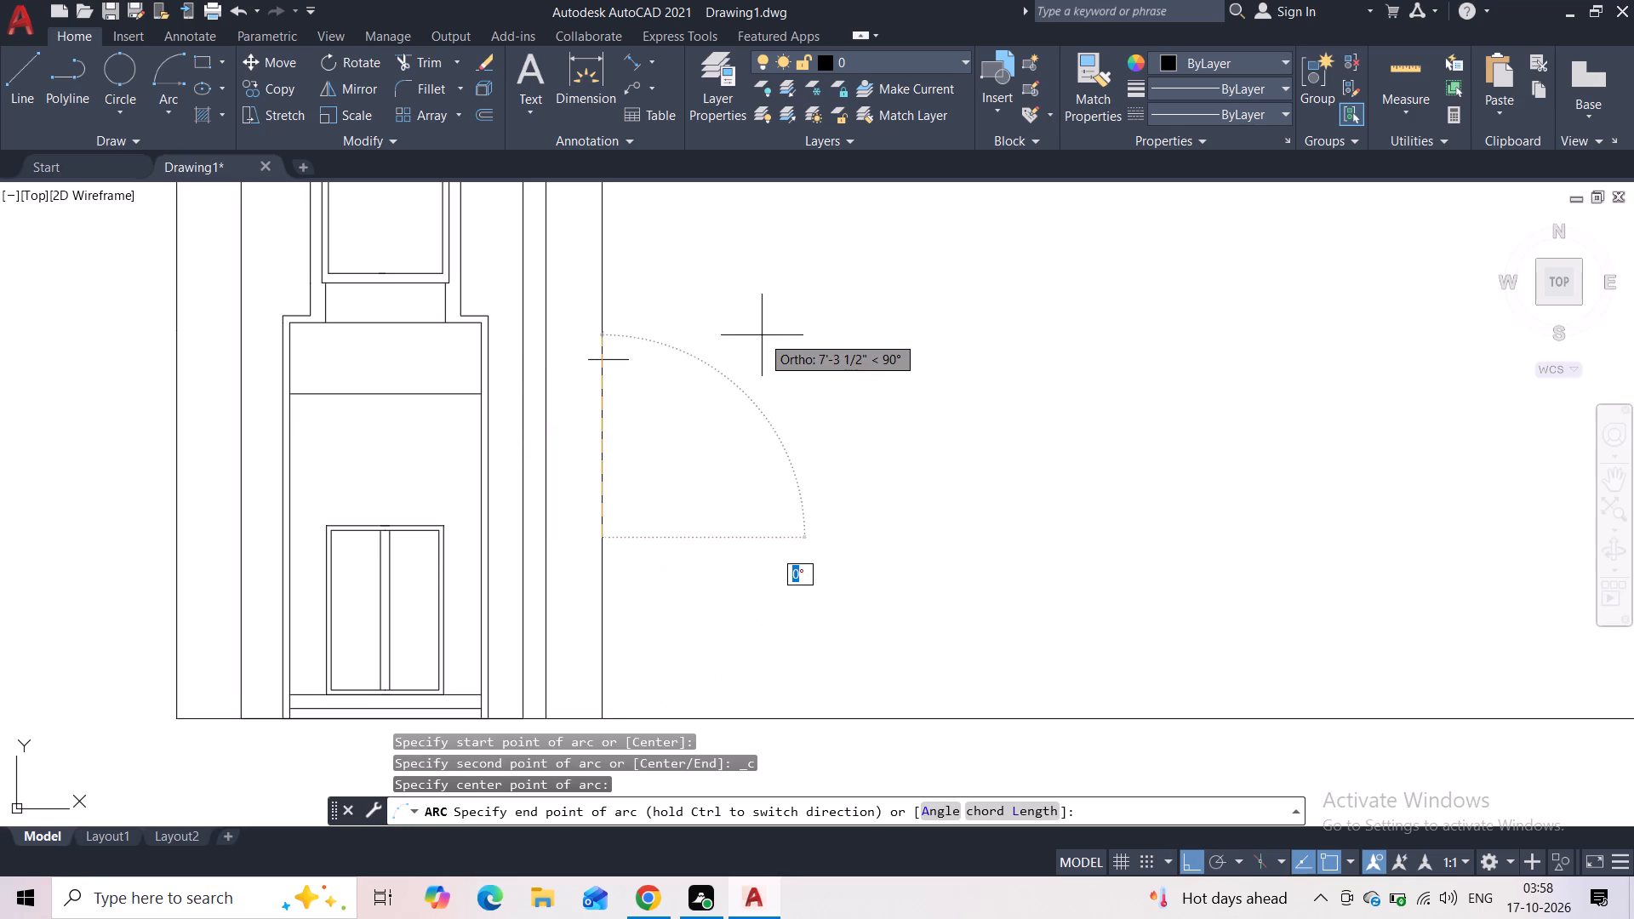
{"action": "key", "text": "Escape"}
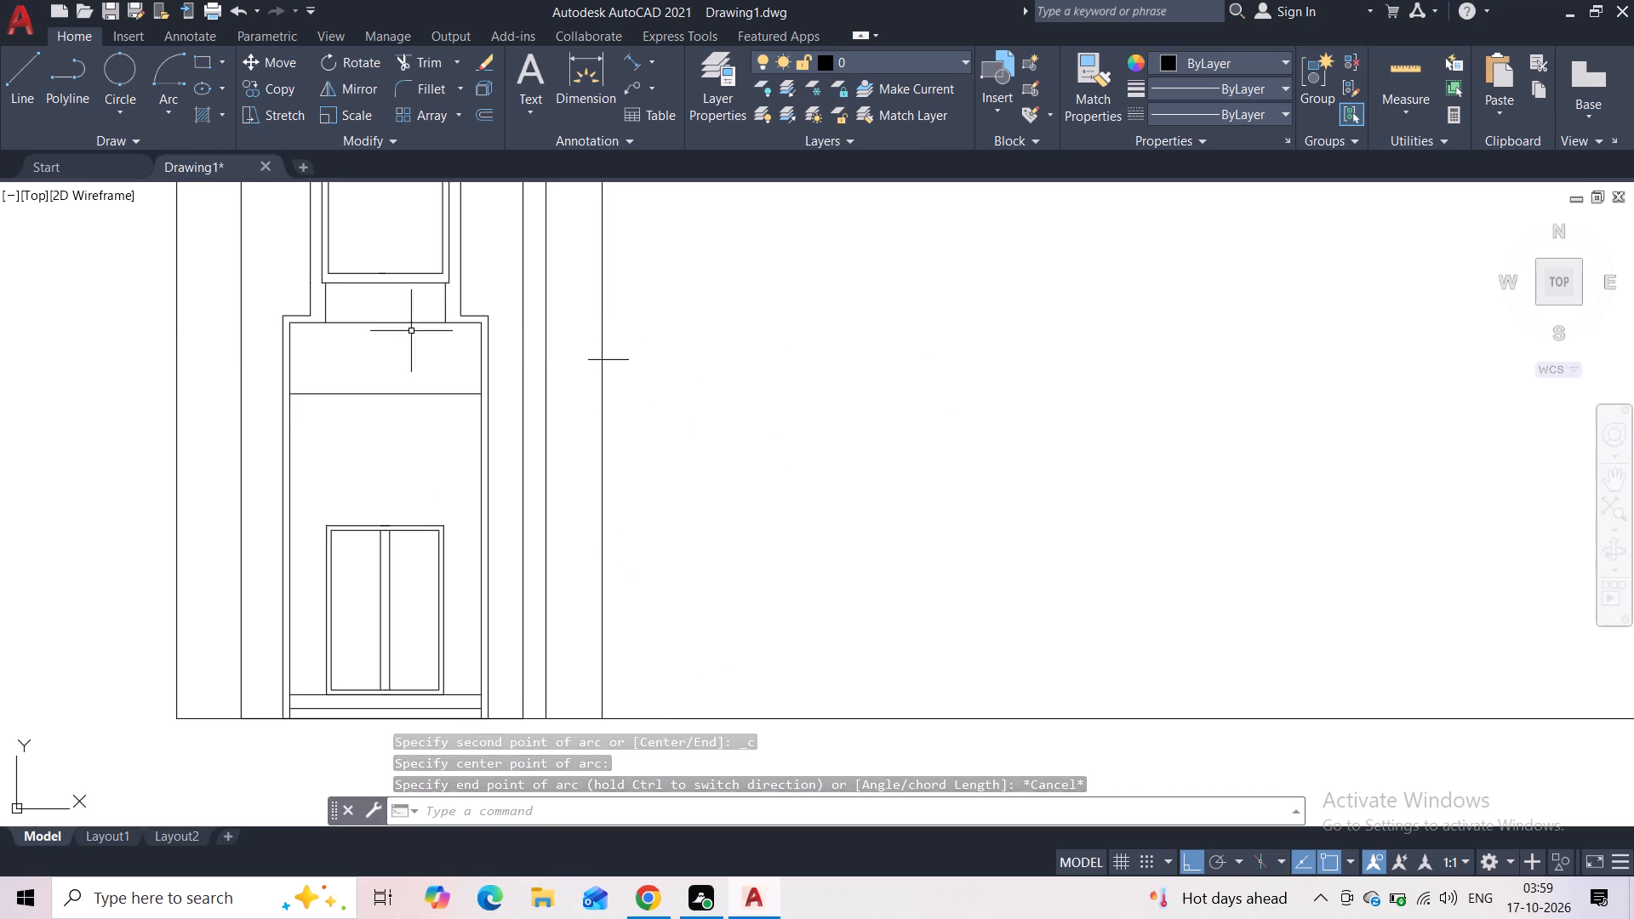
Draw a vertical line about 11 ft tall up from the ground line, outward of the column beside the tower.
{"action": "left_click", "coordinate": [30, 94]}
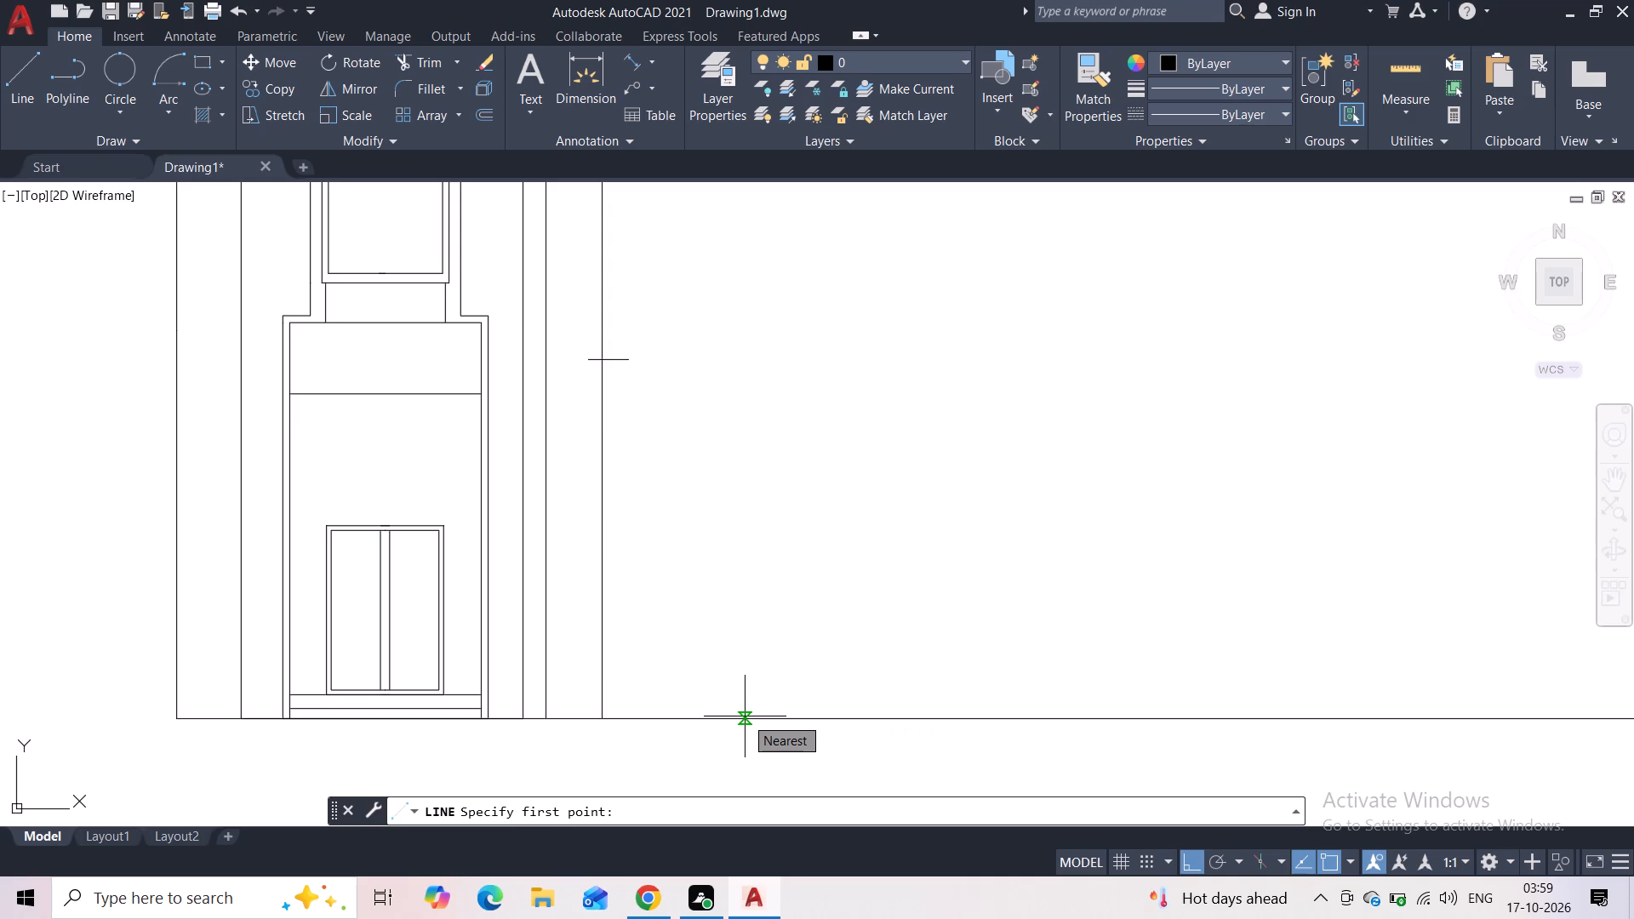
{"action": "left_click", "coordinate": [745, 716]}
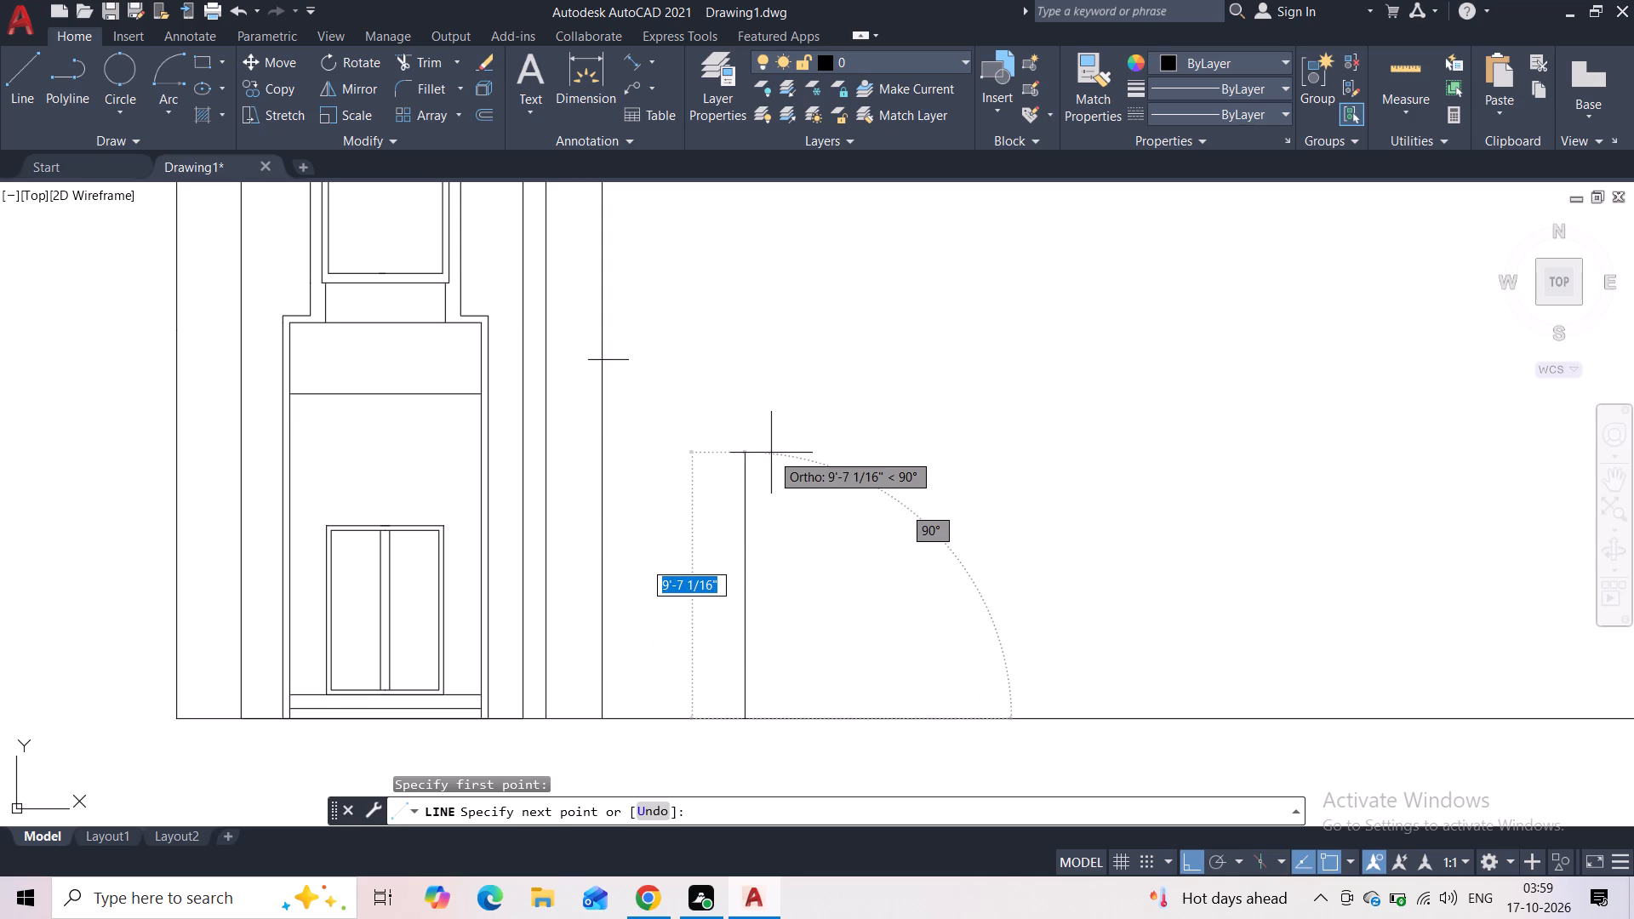
{"action": "left_click", "coordinate": [741, 421]}
{"action": "key", "text": "Escape"}
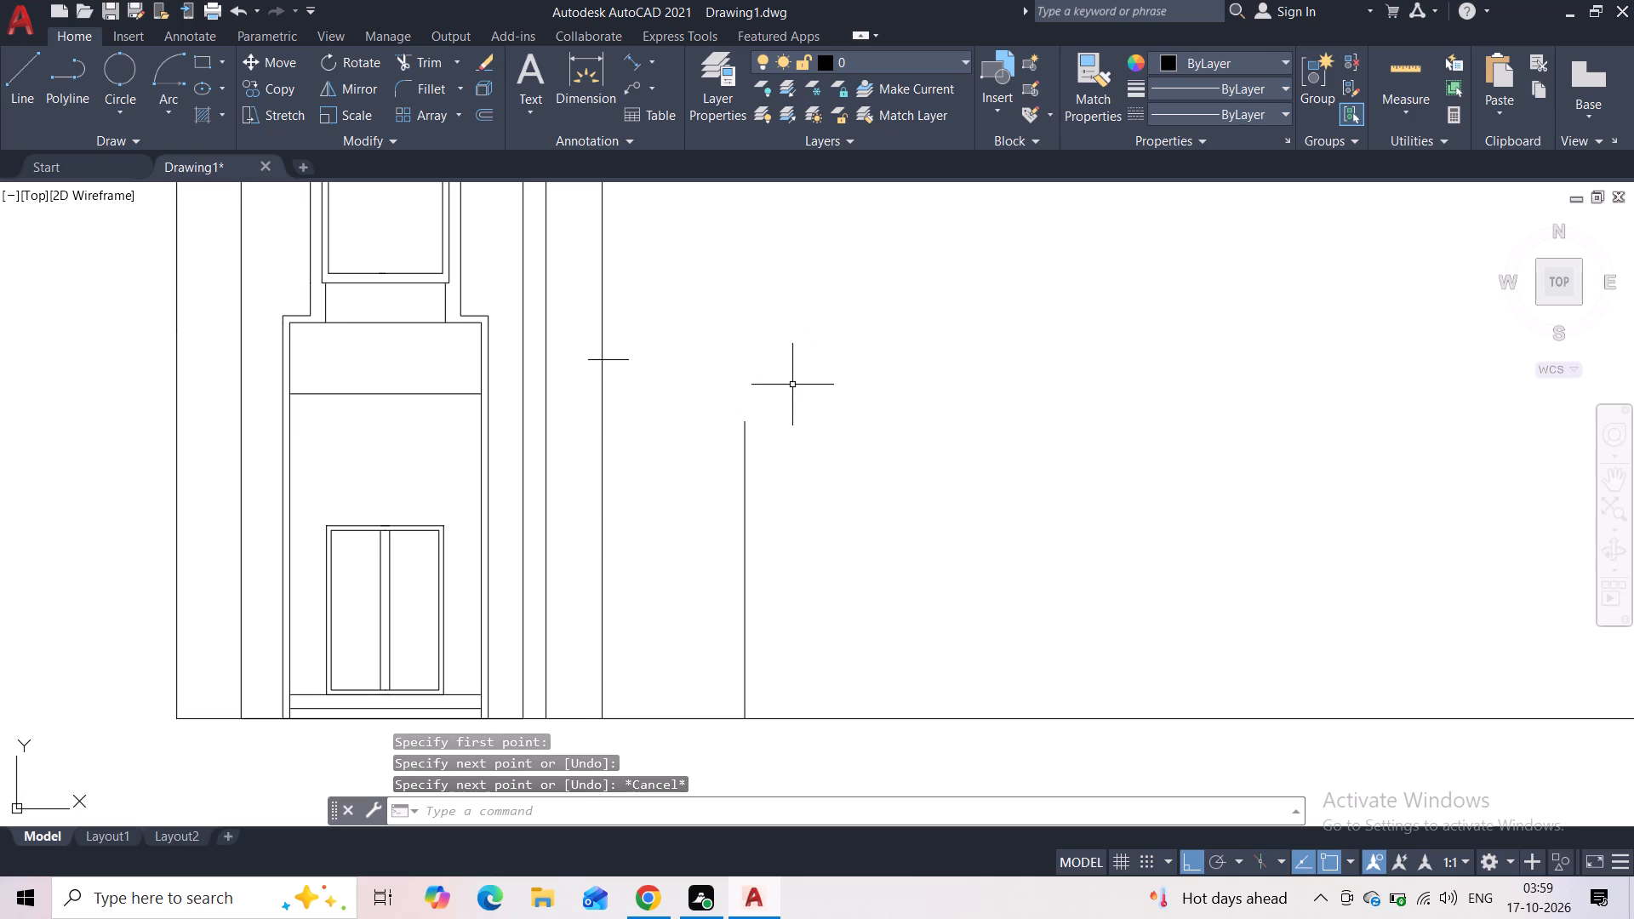
Copy the new vertical line a short distance farther outward along the ground line to form a parallel pair.
{"action": "left_click", "coordinate": [778, 468]}
{"action": "left_click", "coordinate": [722, 502]}
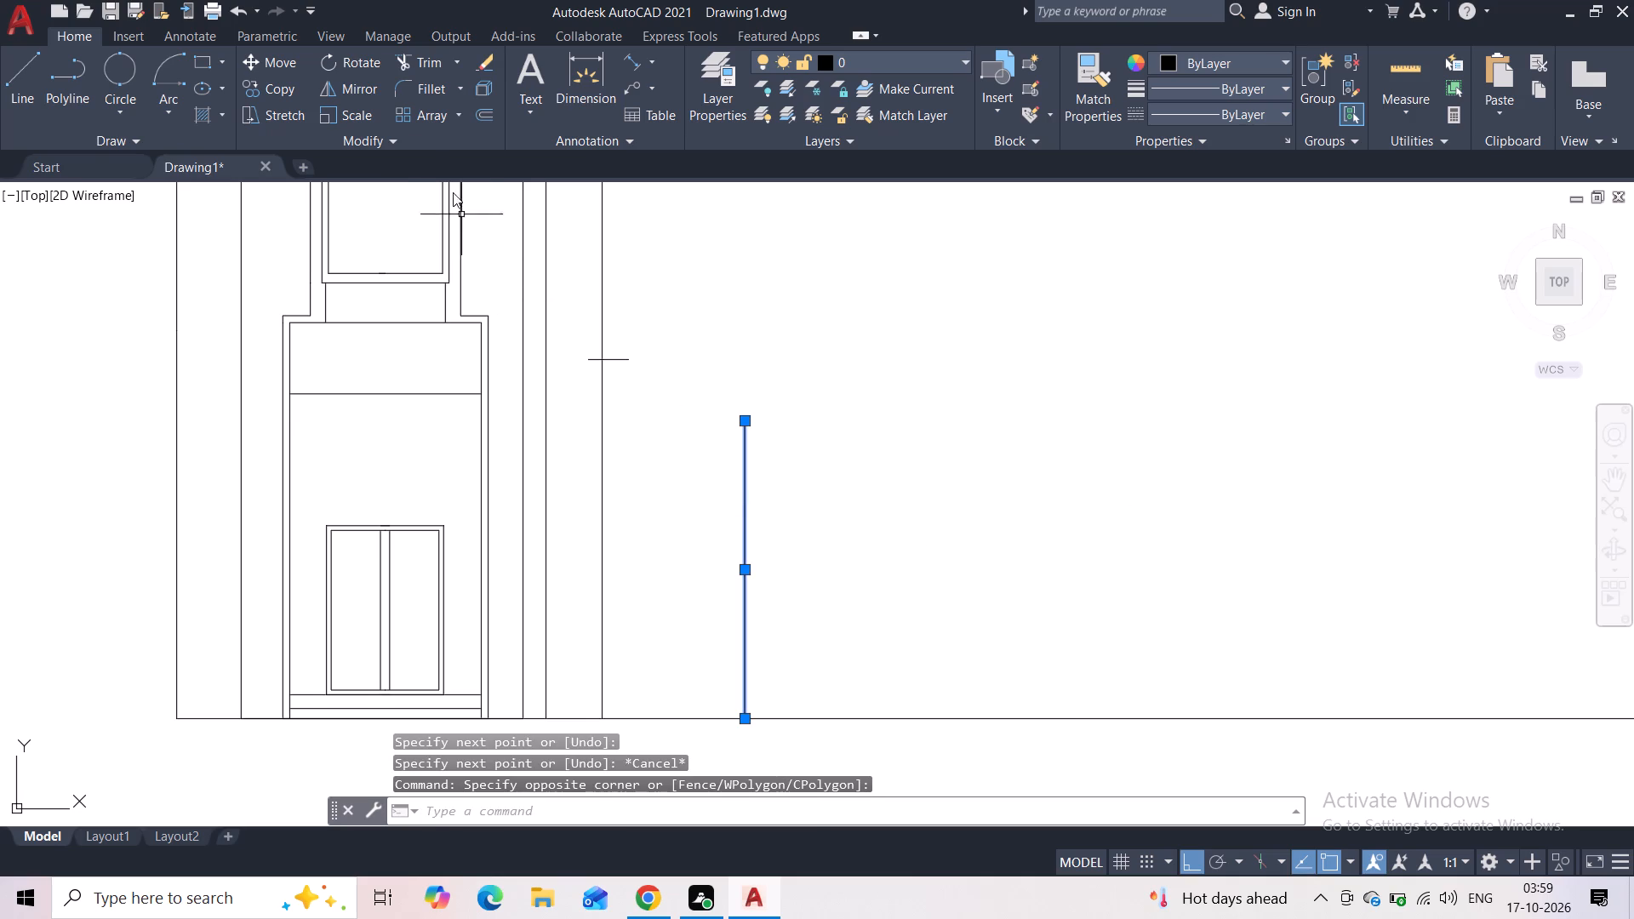
{"action": "left_click", "coordinate": [290, 95]}
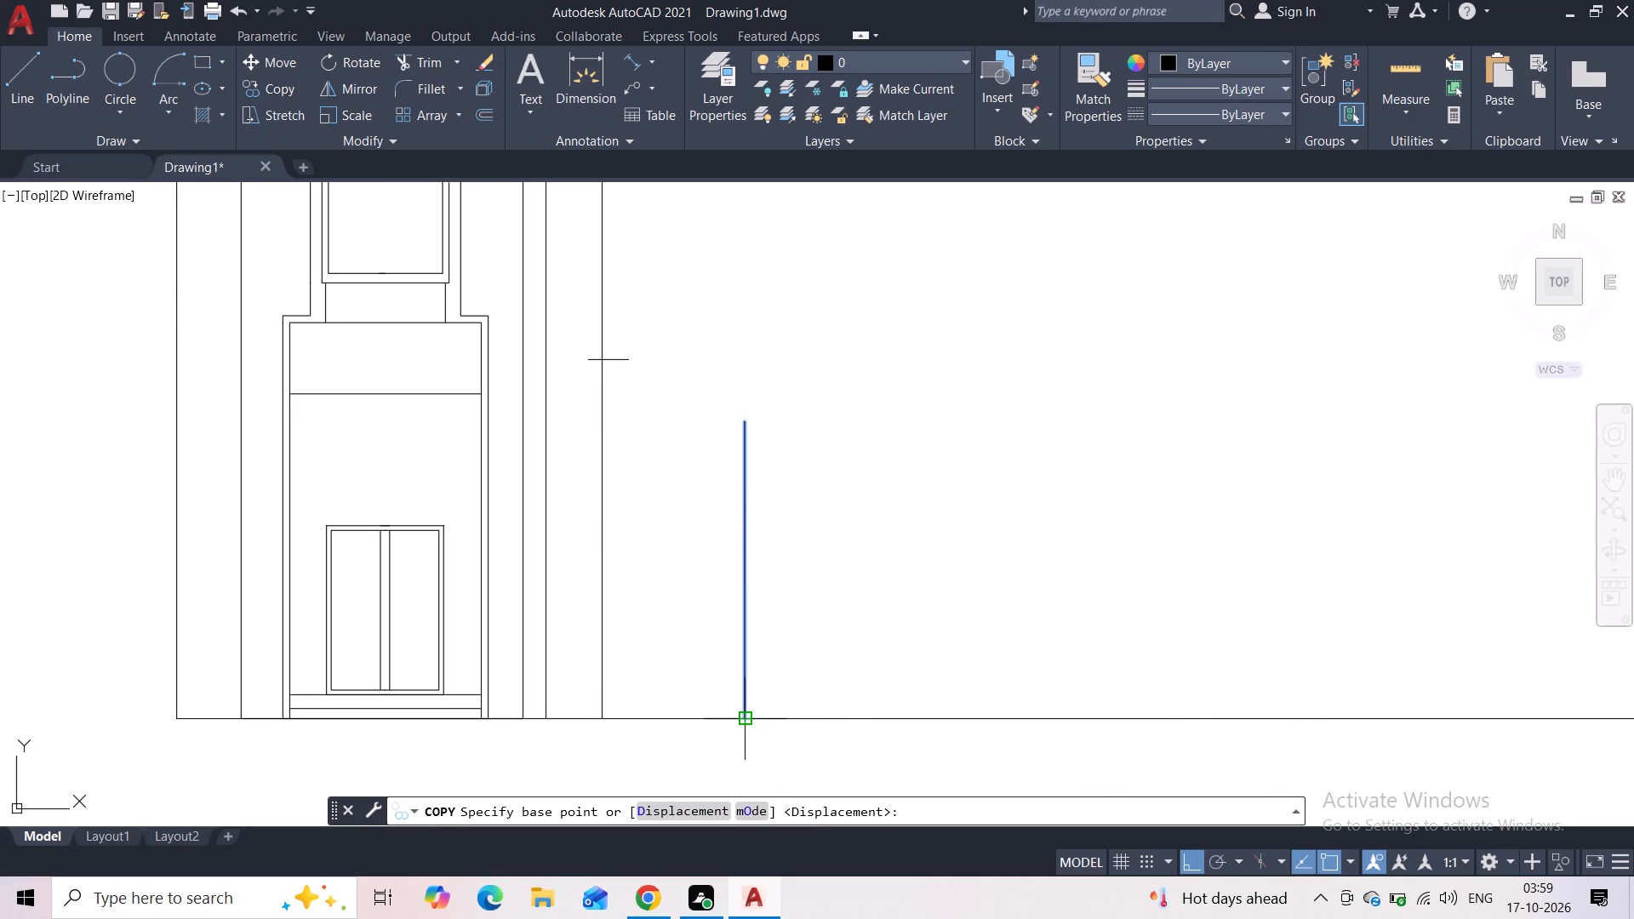
{"action": "left_click", "coordinate": [742, 719]}
{"action": "left_click", "coordinate": [797, 728]}
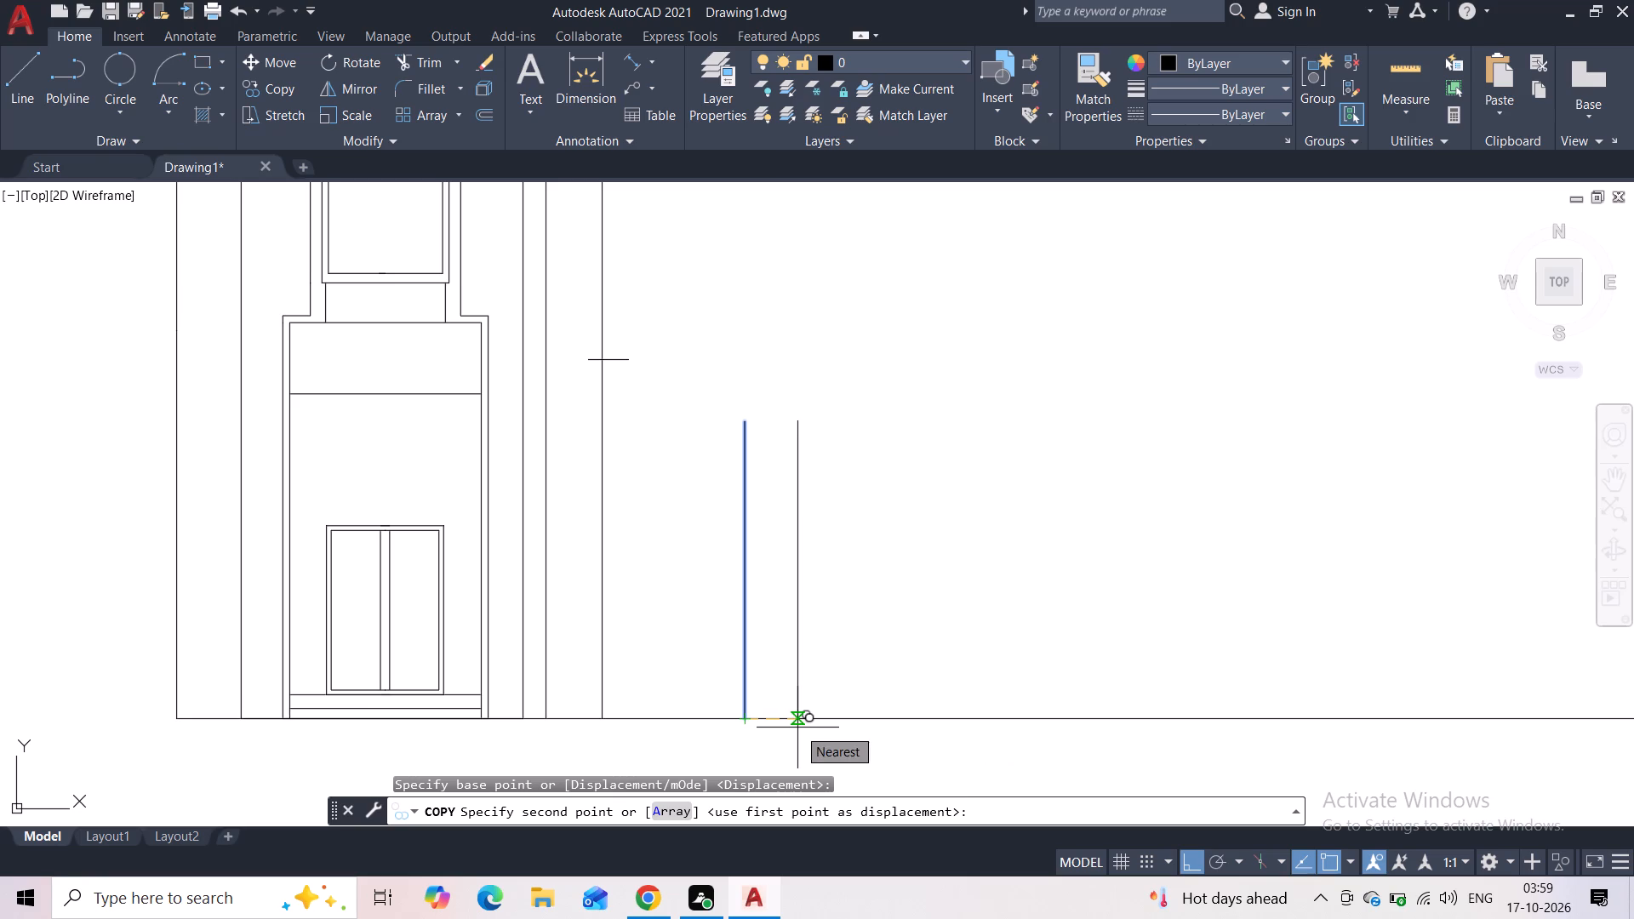
{"action": "key", "text": "Escape"}
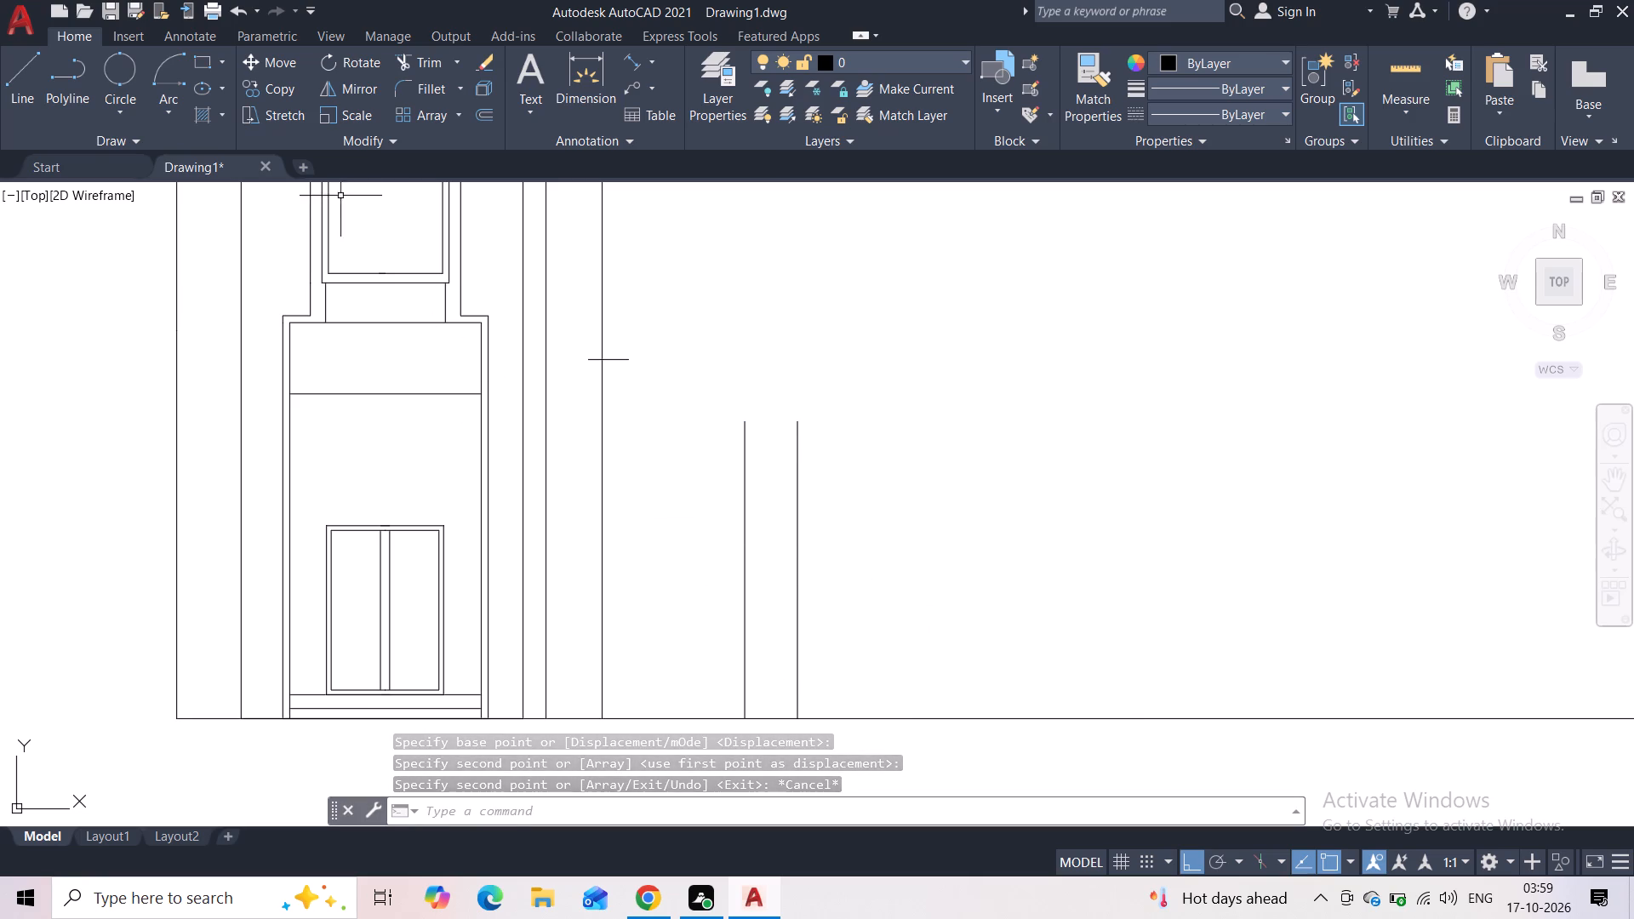
Turn Ortho mode off so that segments can be drawn at free angles.
{"action": "left_click", "coordinate": [79, 121]}
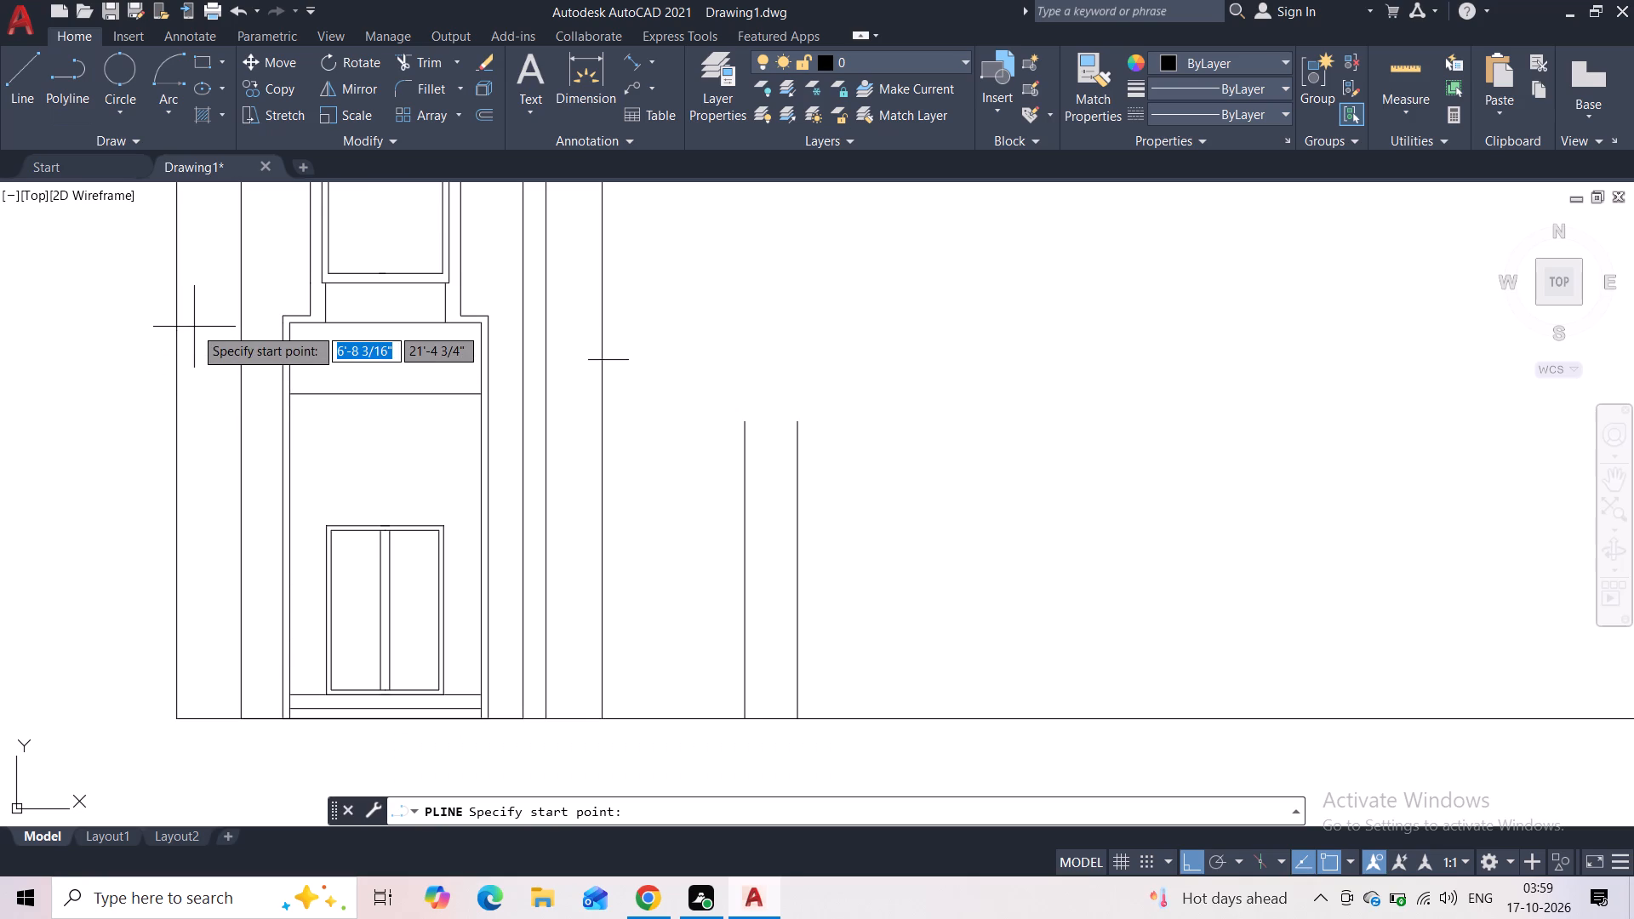
{"action": "key", "text": "F8"}
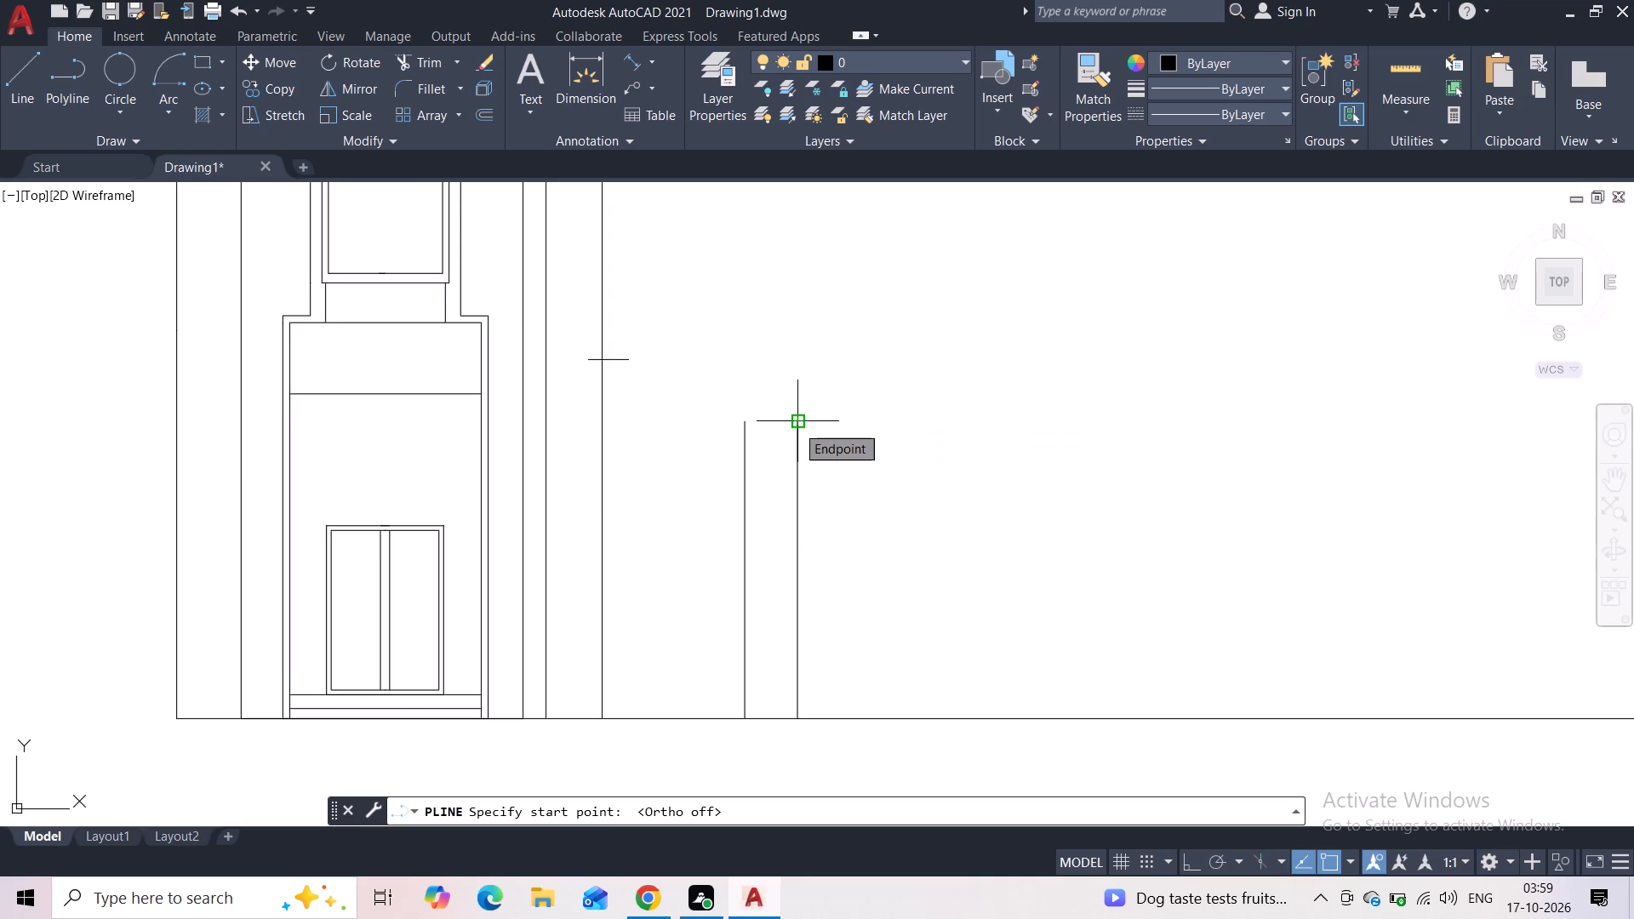
{"action": "key", "text": "Escape"}
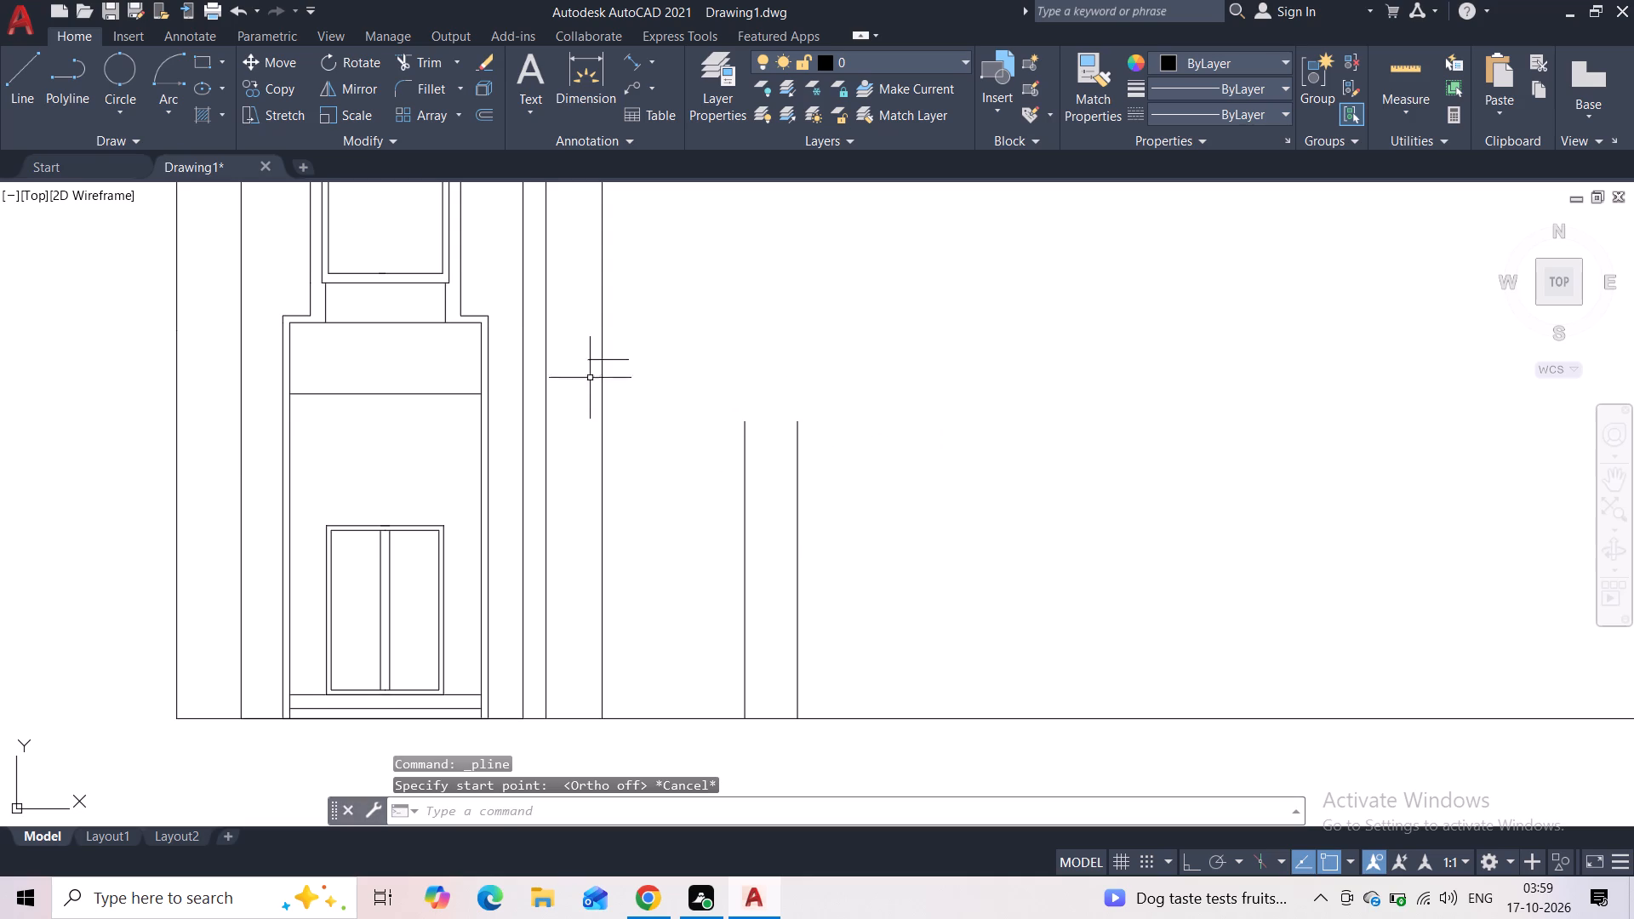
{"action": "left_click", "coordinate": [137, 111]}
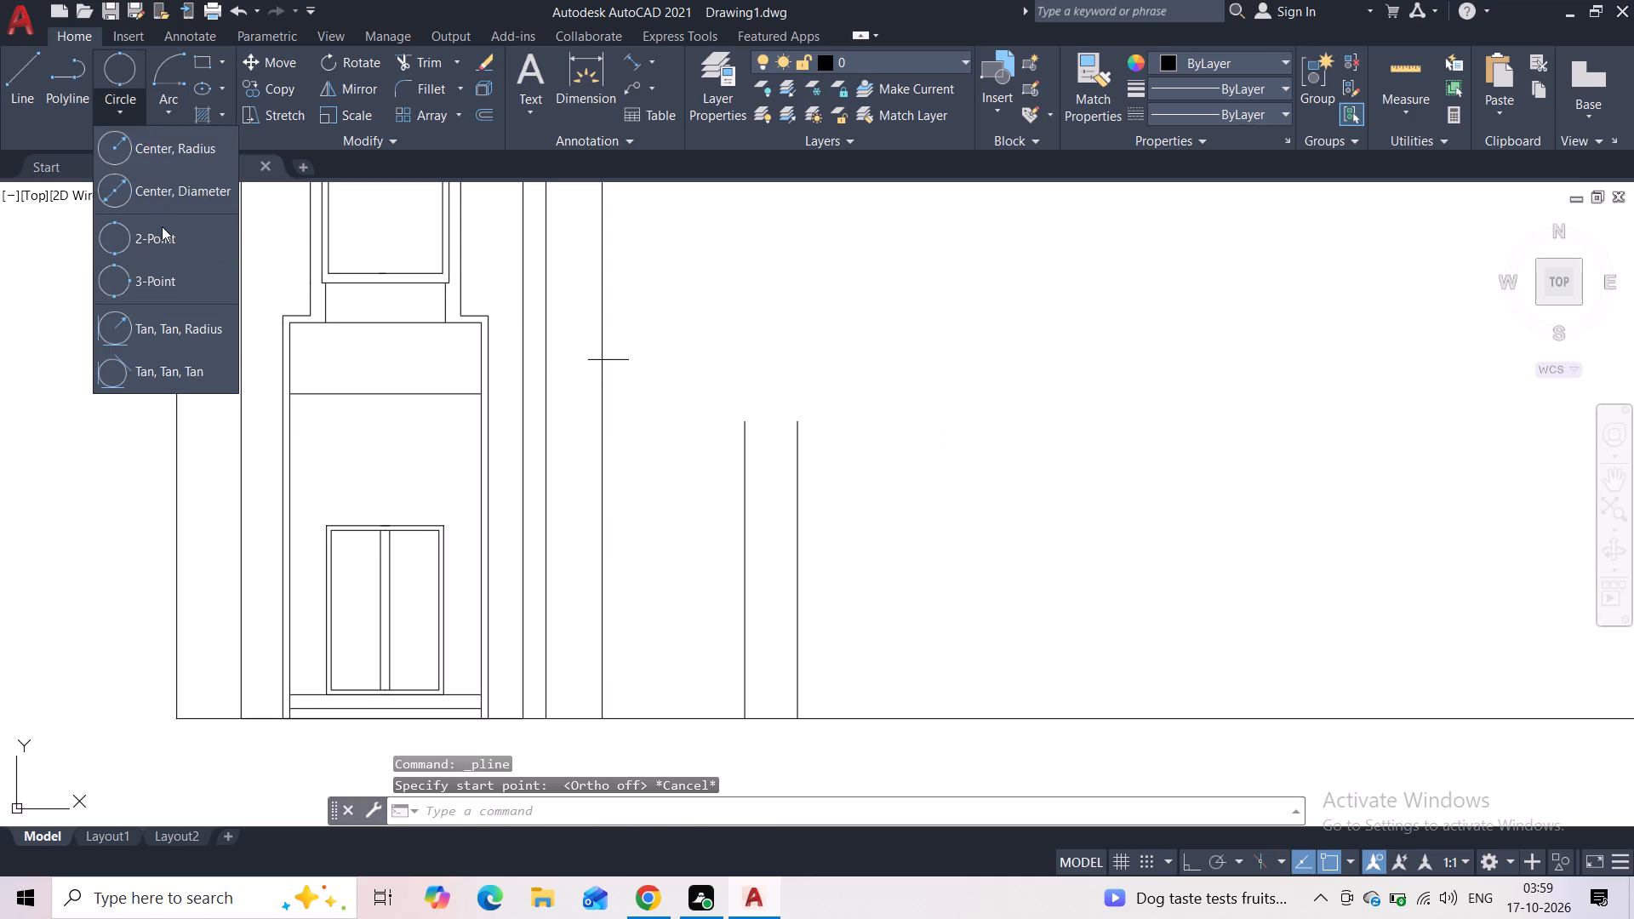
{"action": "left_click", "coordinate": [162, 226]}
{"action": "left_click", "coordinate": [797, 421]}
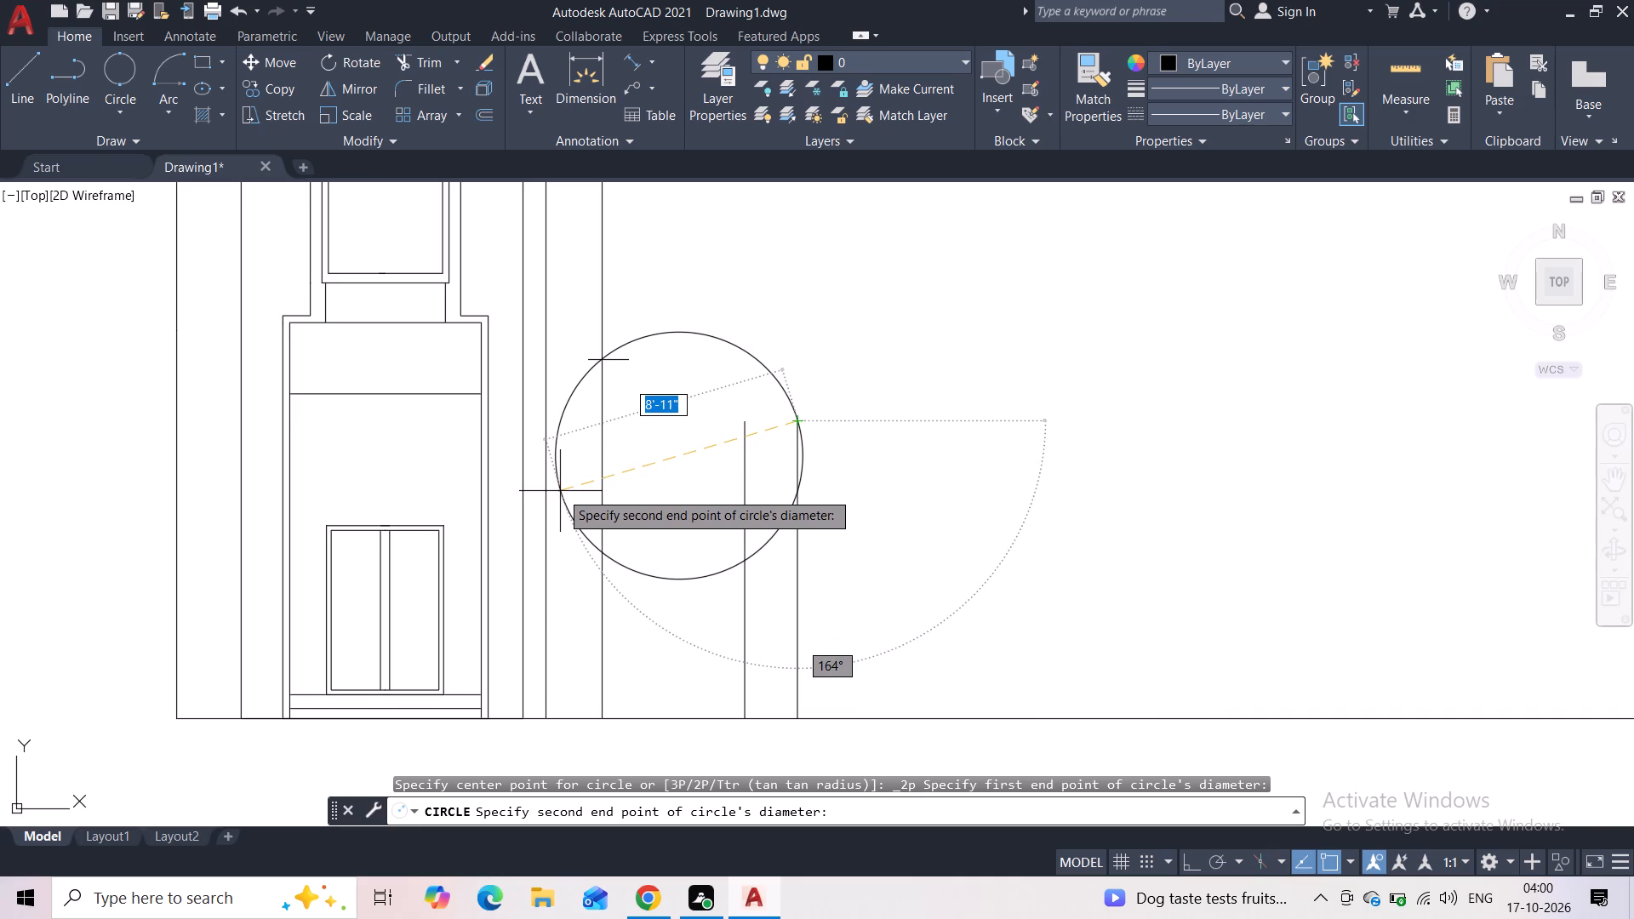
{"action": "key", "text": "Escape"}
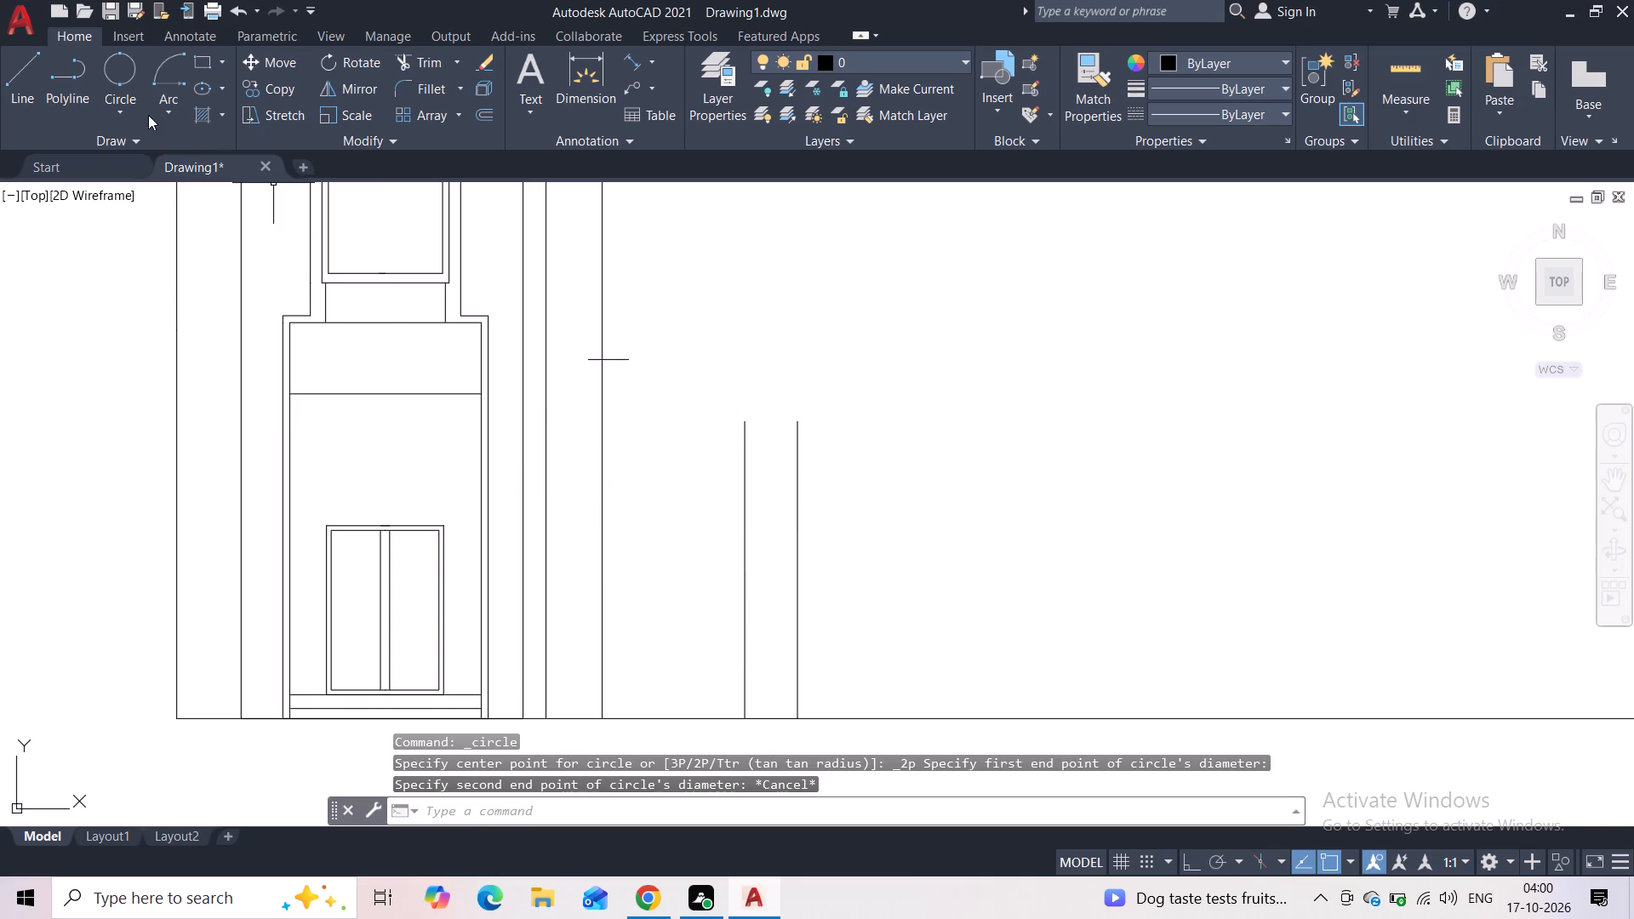
Draw a segmented polyline from the top of the outer vertical line, rising inward towards the column and ending in a short flat segment.
{"action": "left_click", "coordinate": [54, 99]}
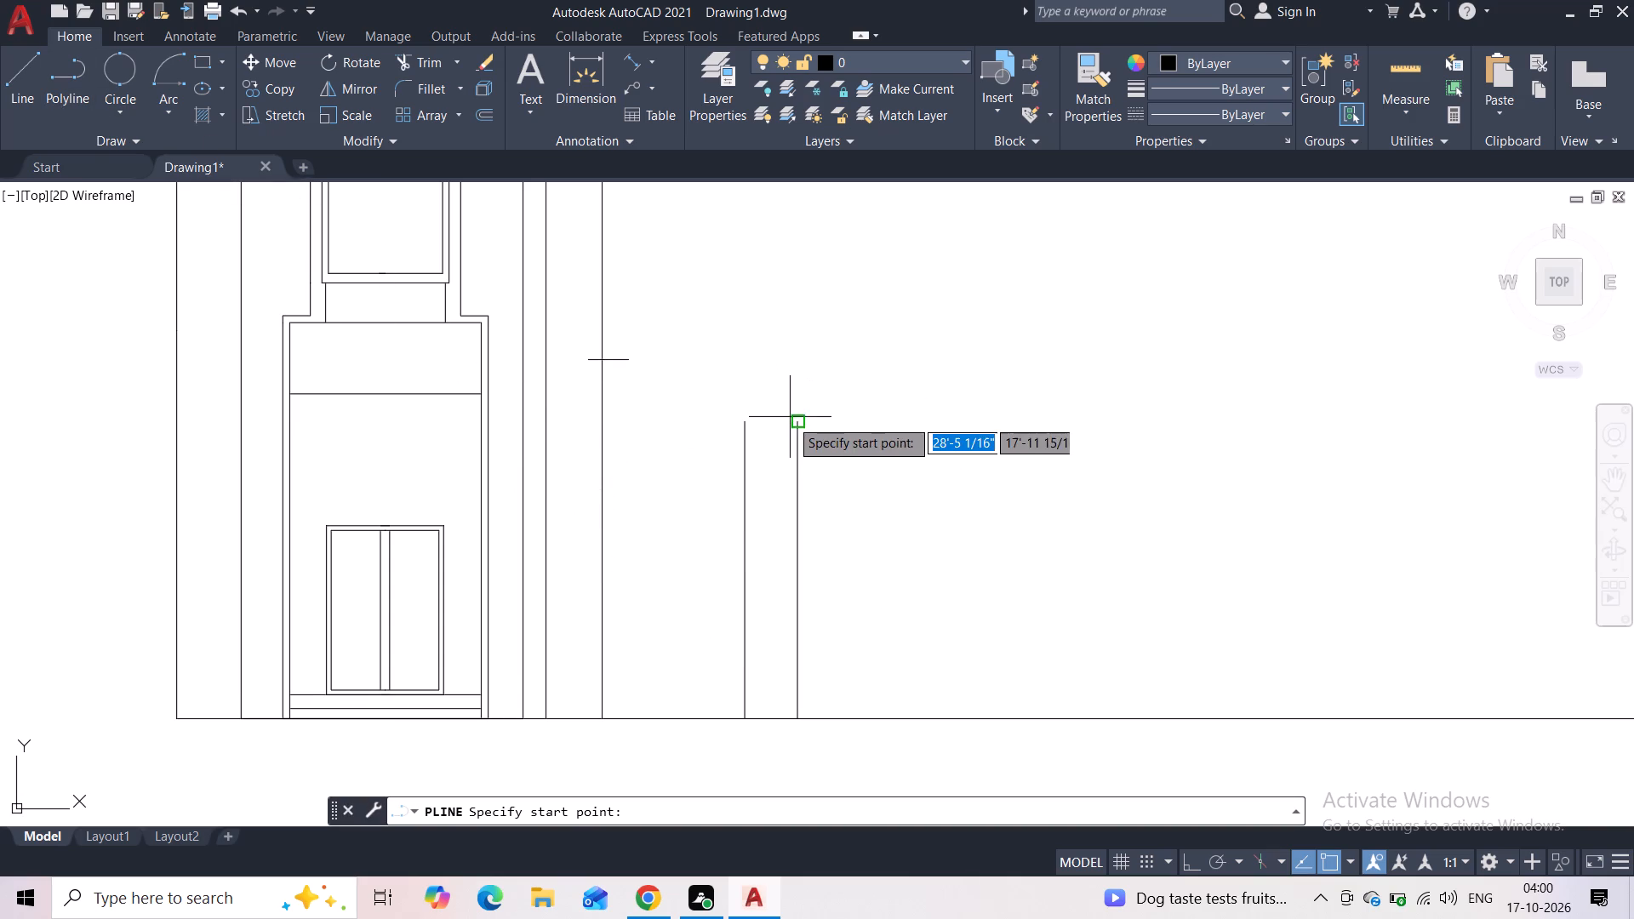
{"action": "left_click", "coordinate": [793, 424]}
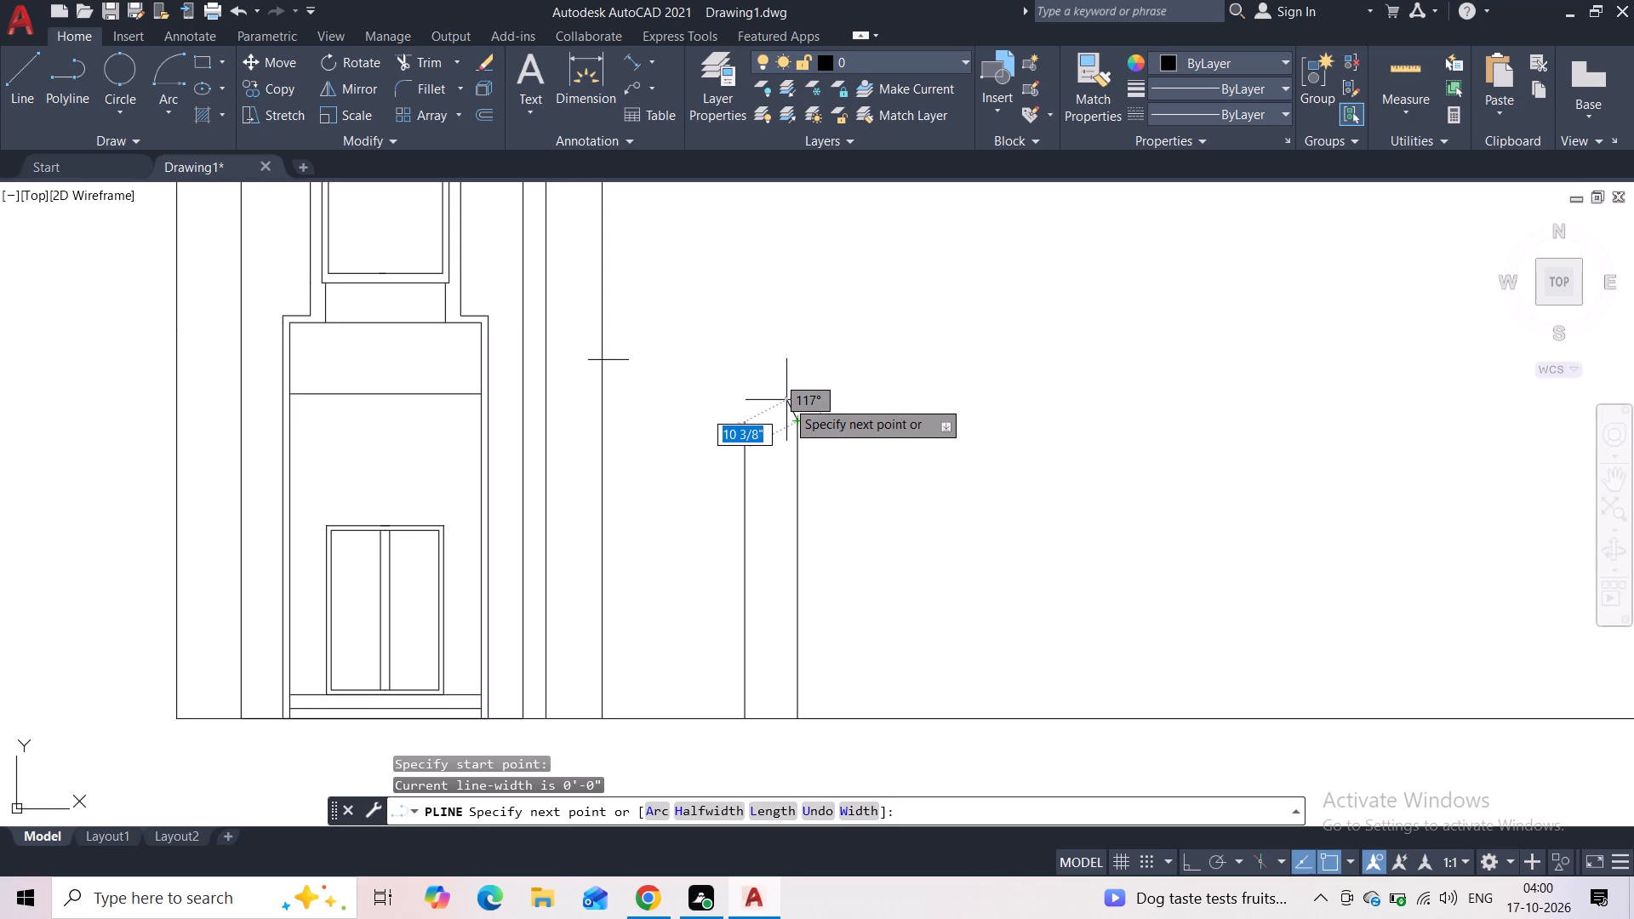
{"action": "left_click", "coordinate": [786, 400]}
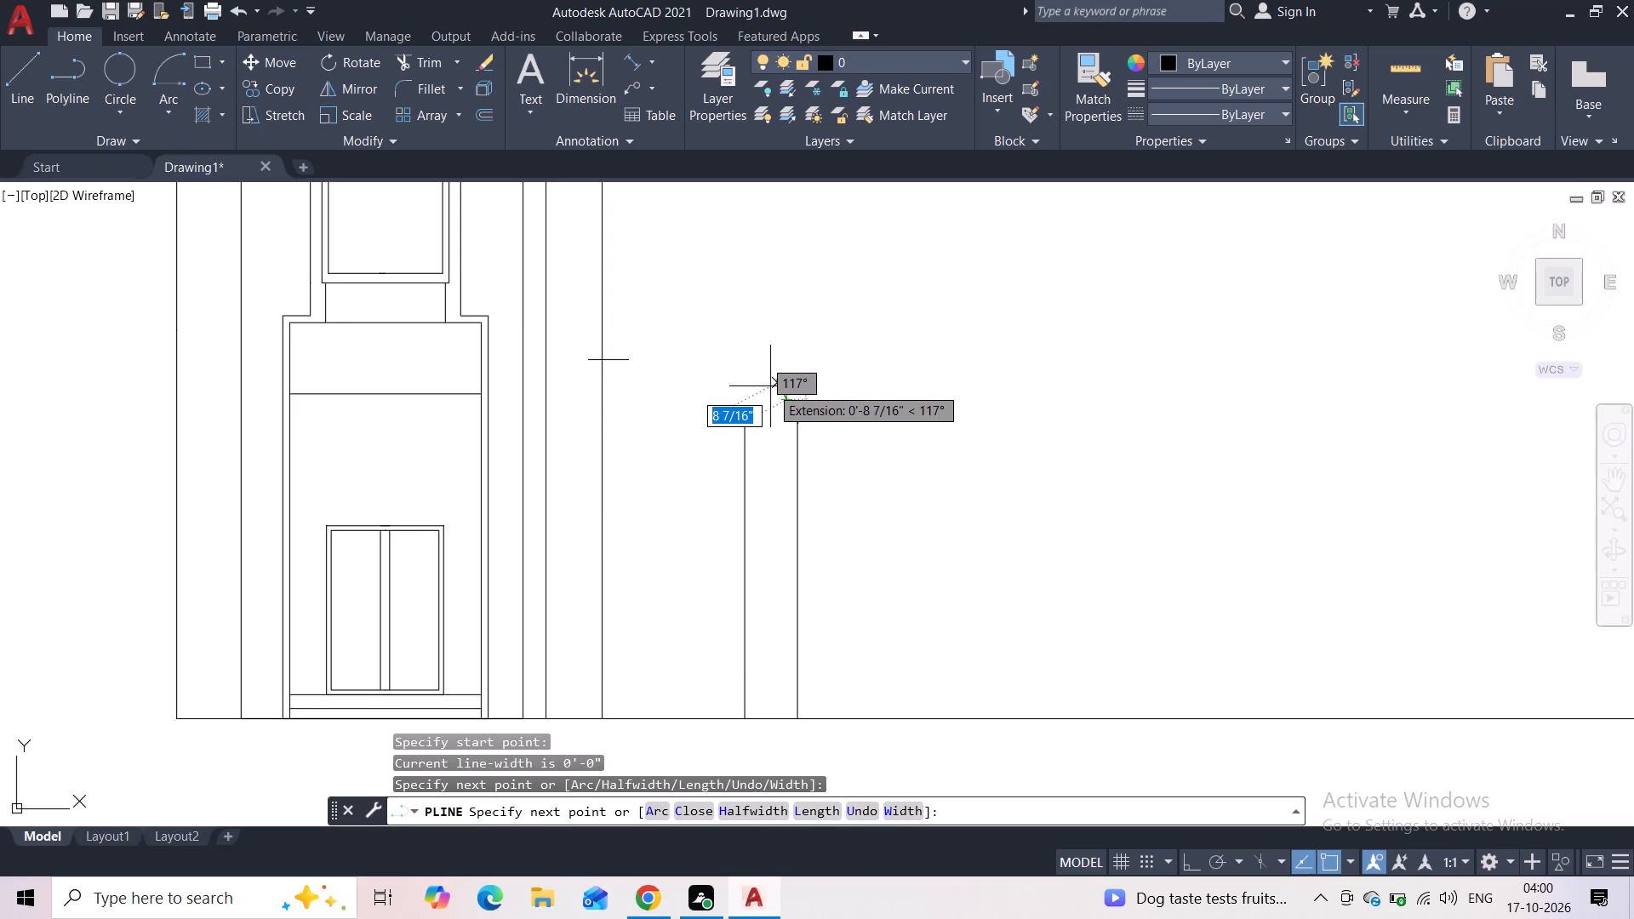
{"action": "left_click", "coordinate": [770, 386]}
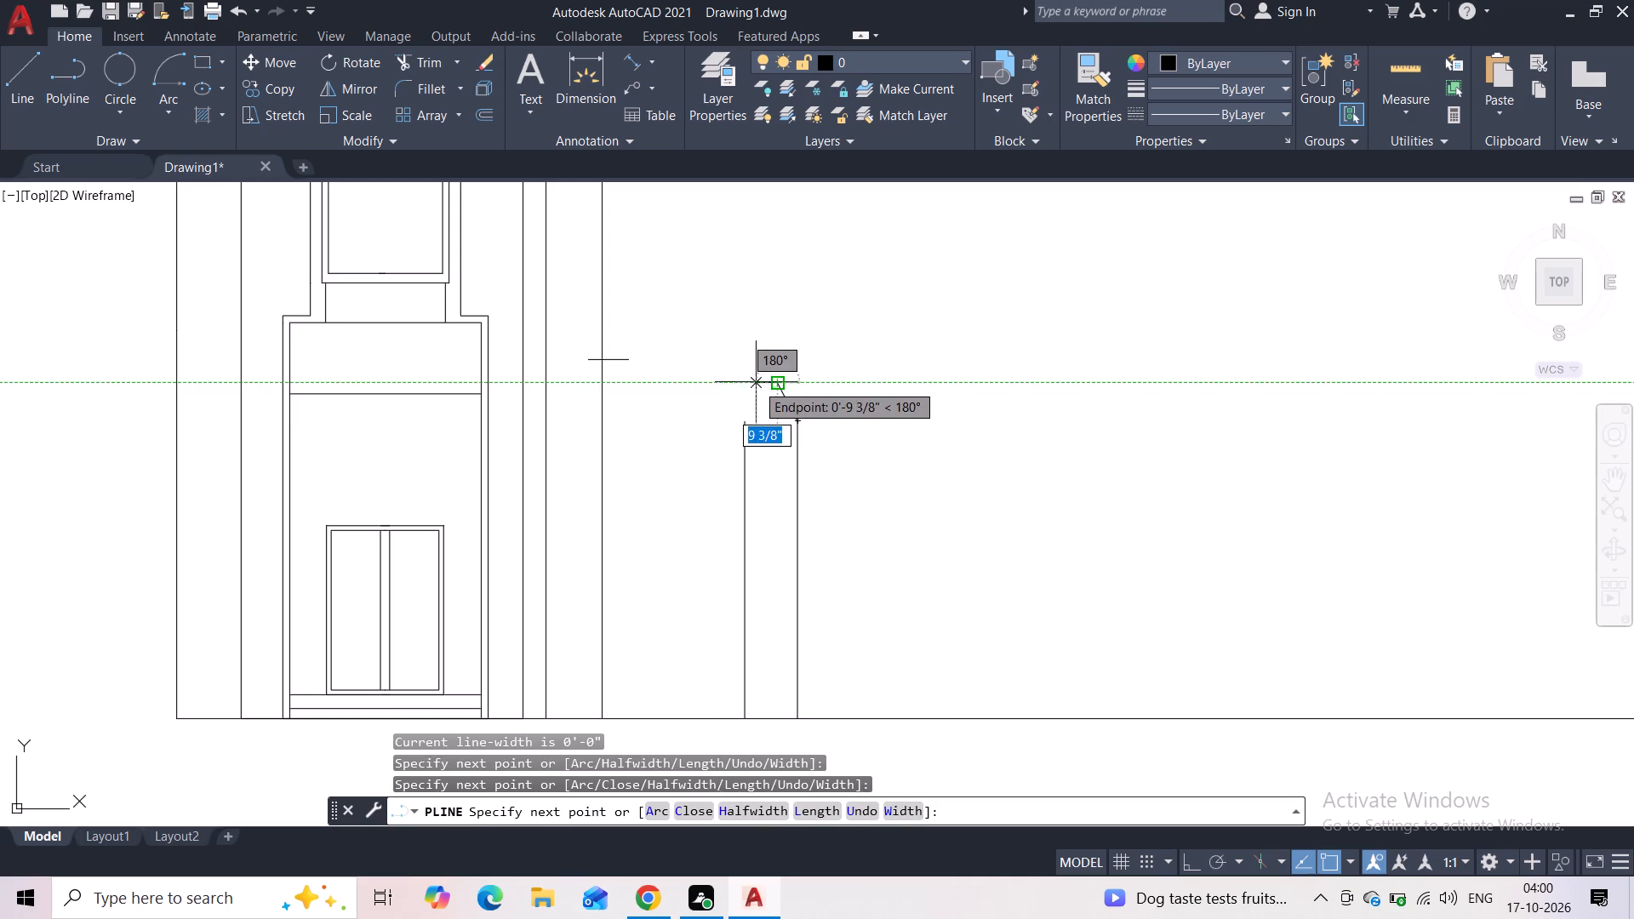
{"action": "left_click", "coordinate": [751, 366]}
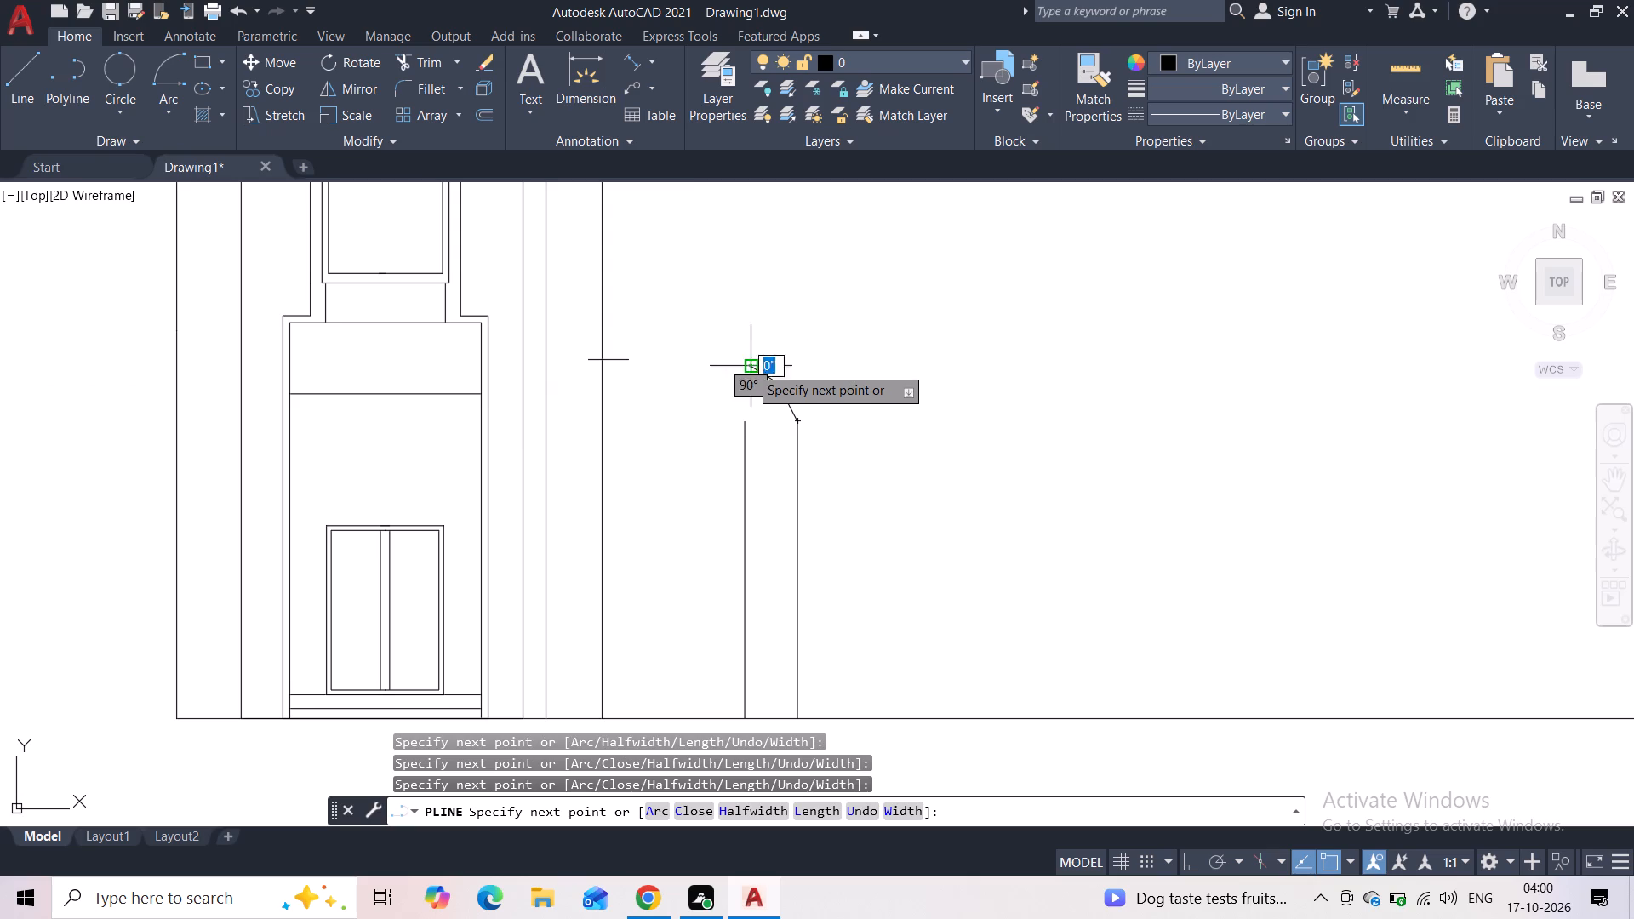
{"action": "left_click", "coordinate": [728, 354]}
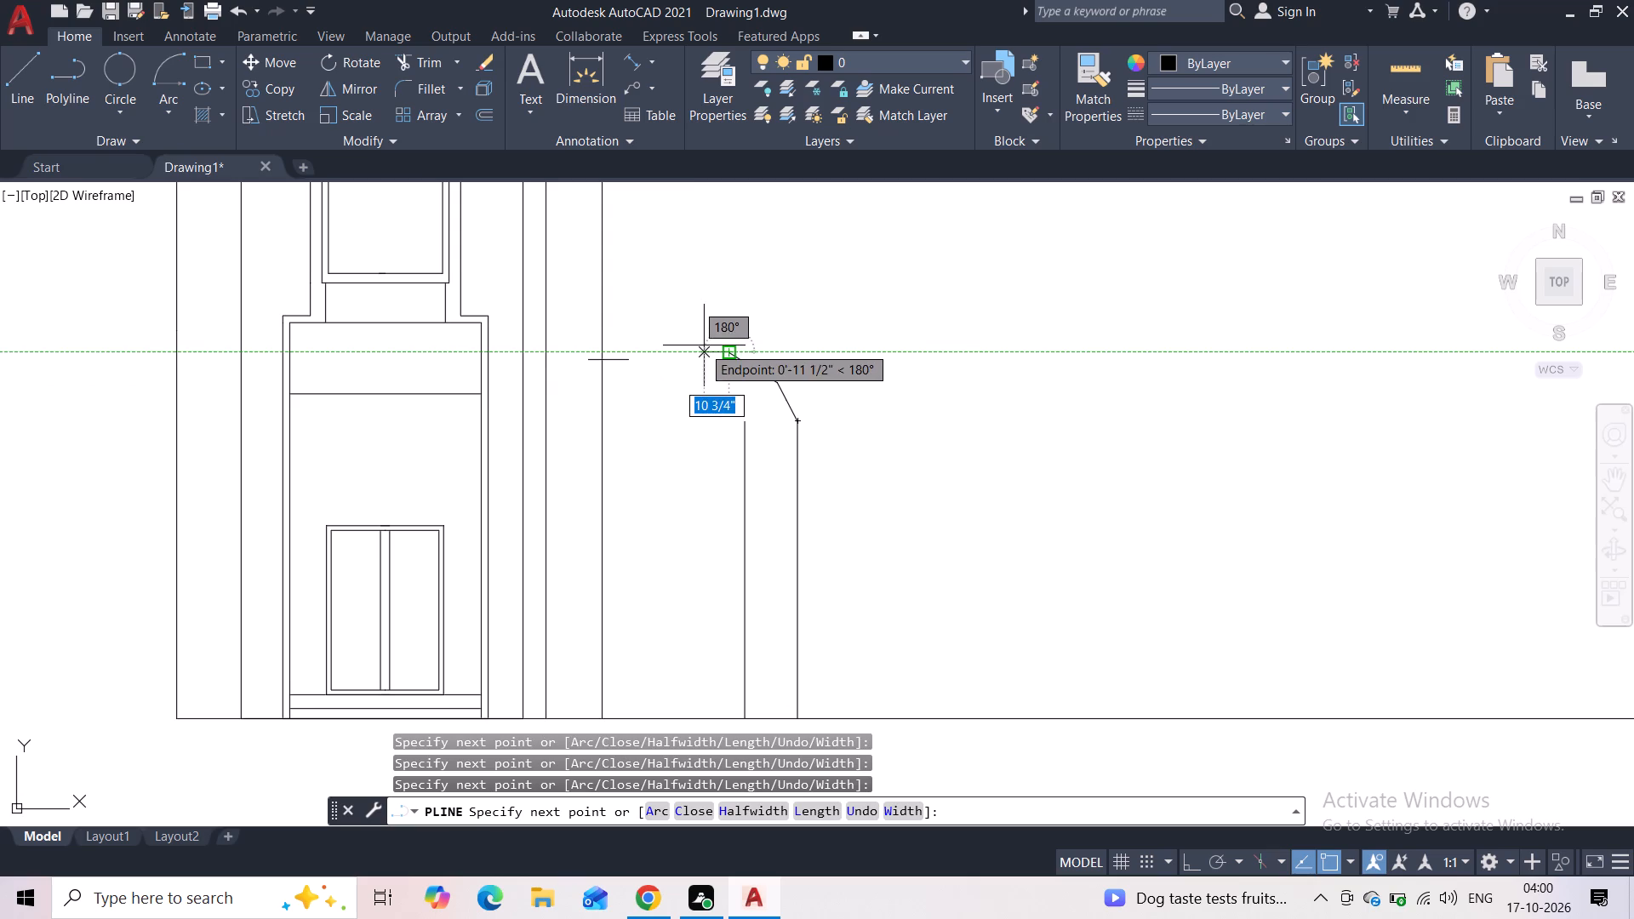
{"action": "left_click", "coordinate": [705, 343]}
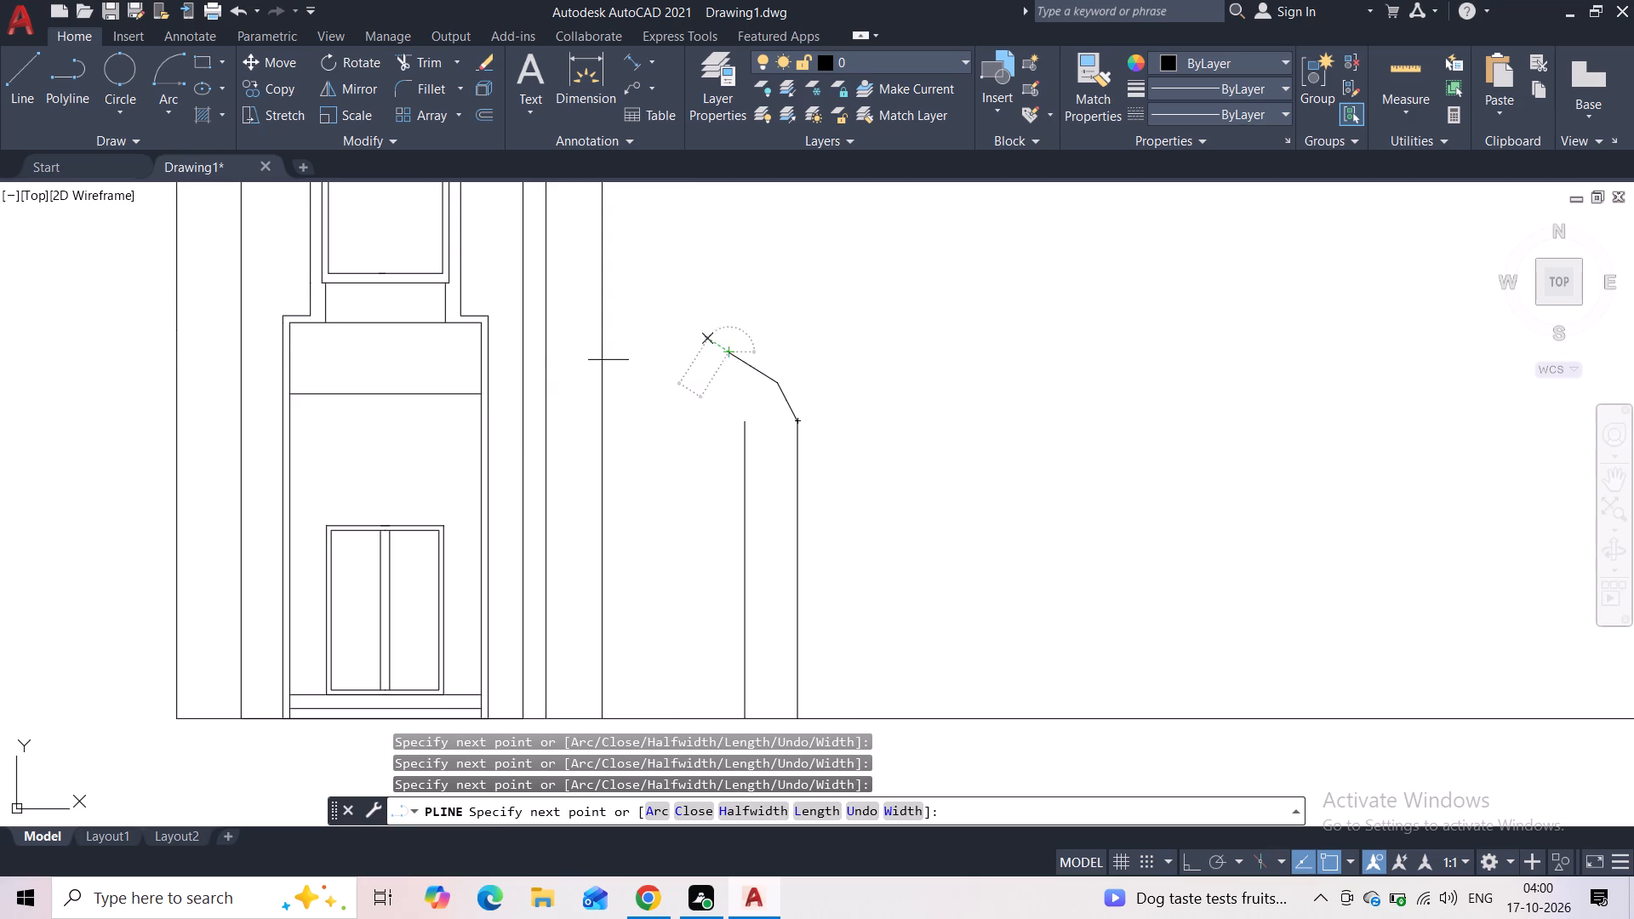
{"action": "left_click", "coordinate": [686, 340]}
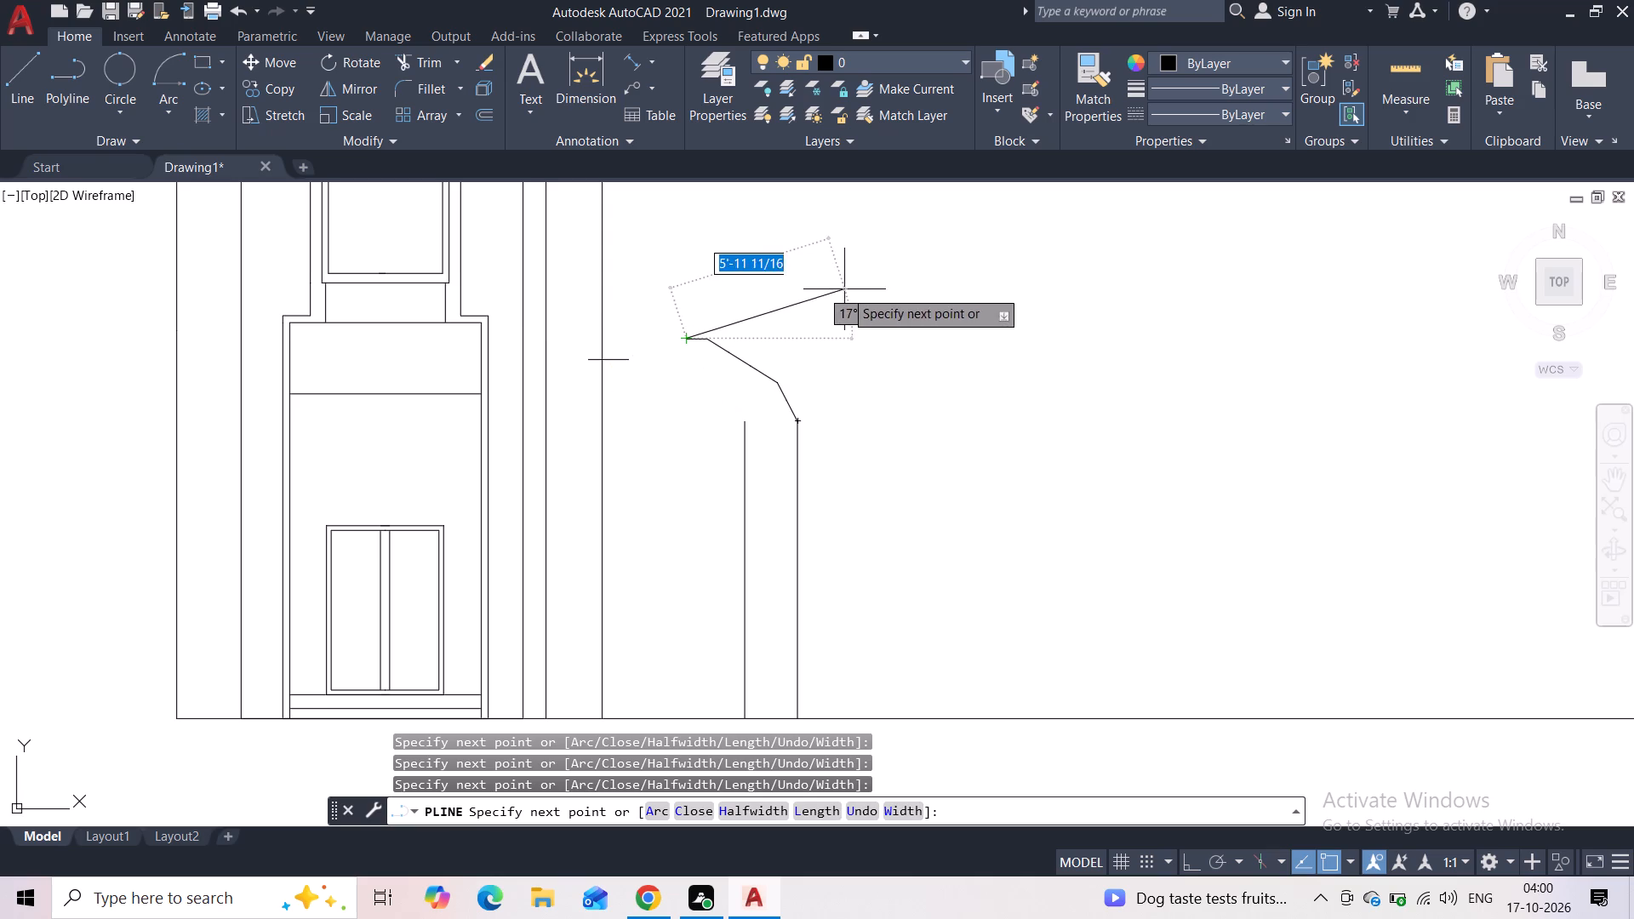
{"action": "key", "text": "Escape"}
Delete the short stray horizontal line crossing the outer edge of the column beside the tower.
{"action": "left_click", "coordinate": [630, 338]}
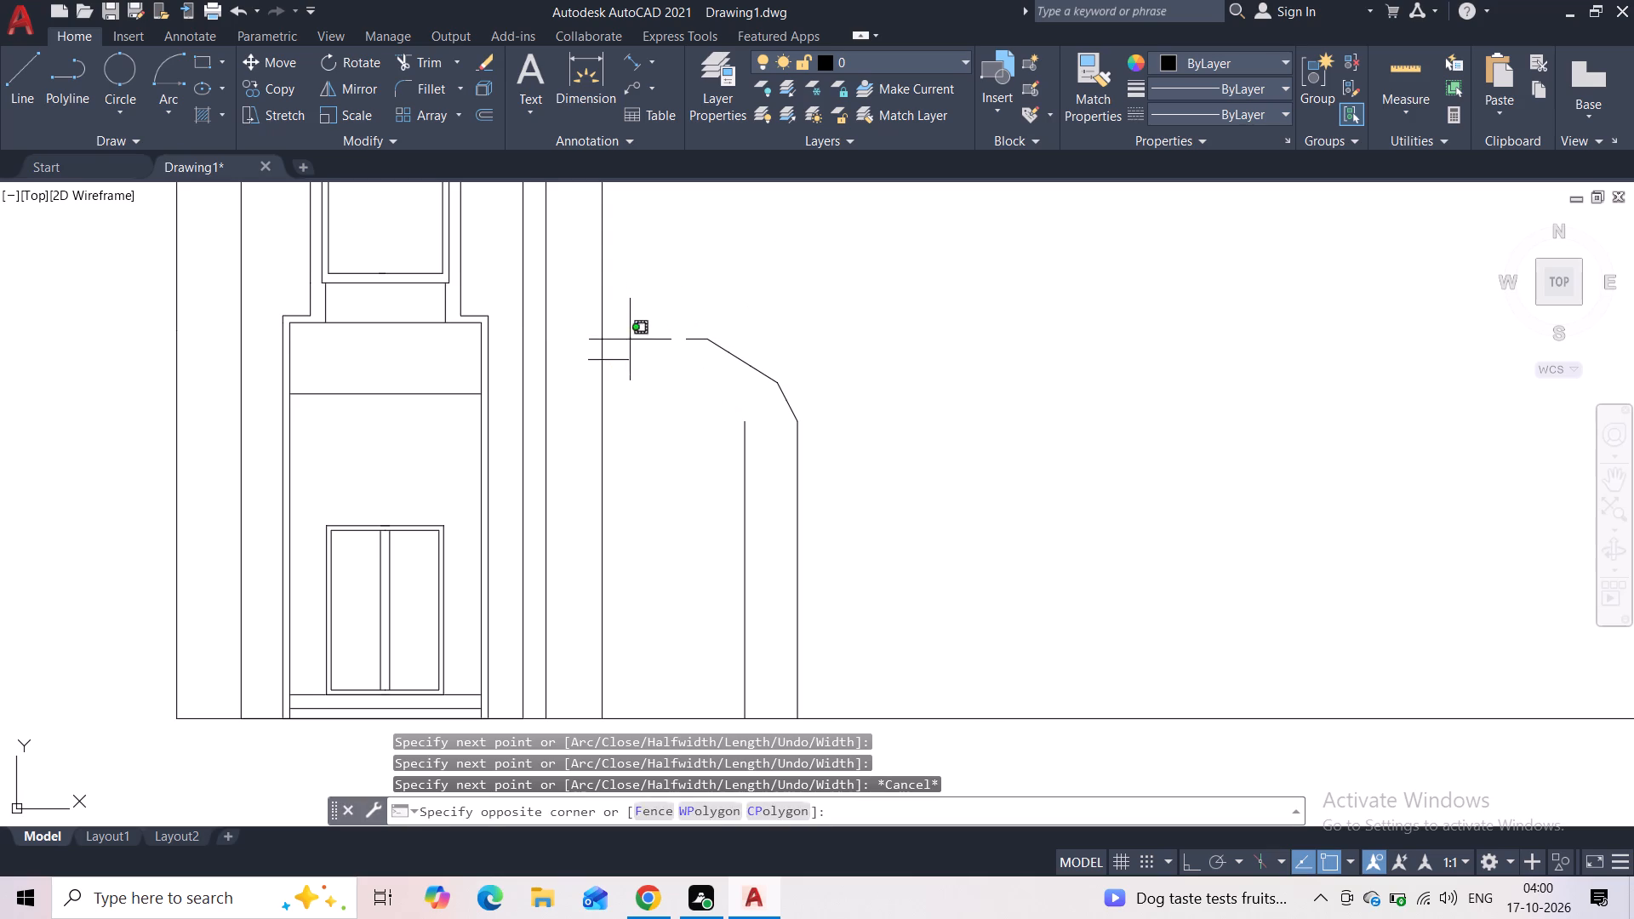
{"action": "left_click", "coordinate": [621, 374]}
{"action": "key", "text": "Delete"}
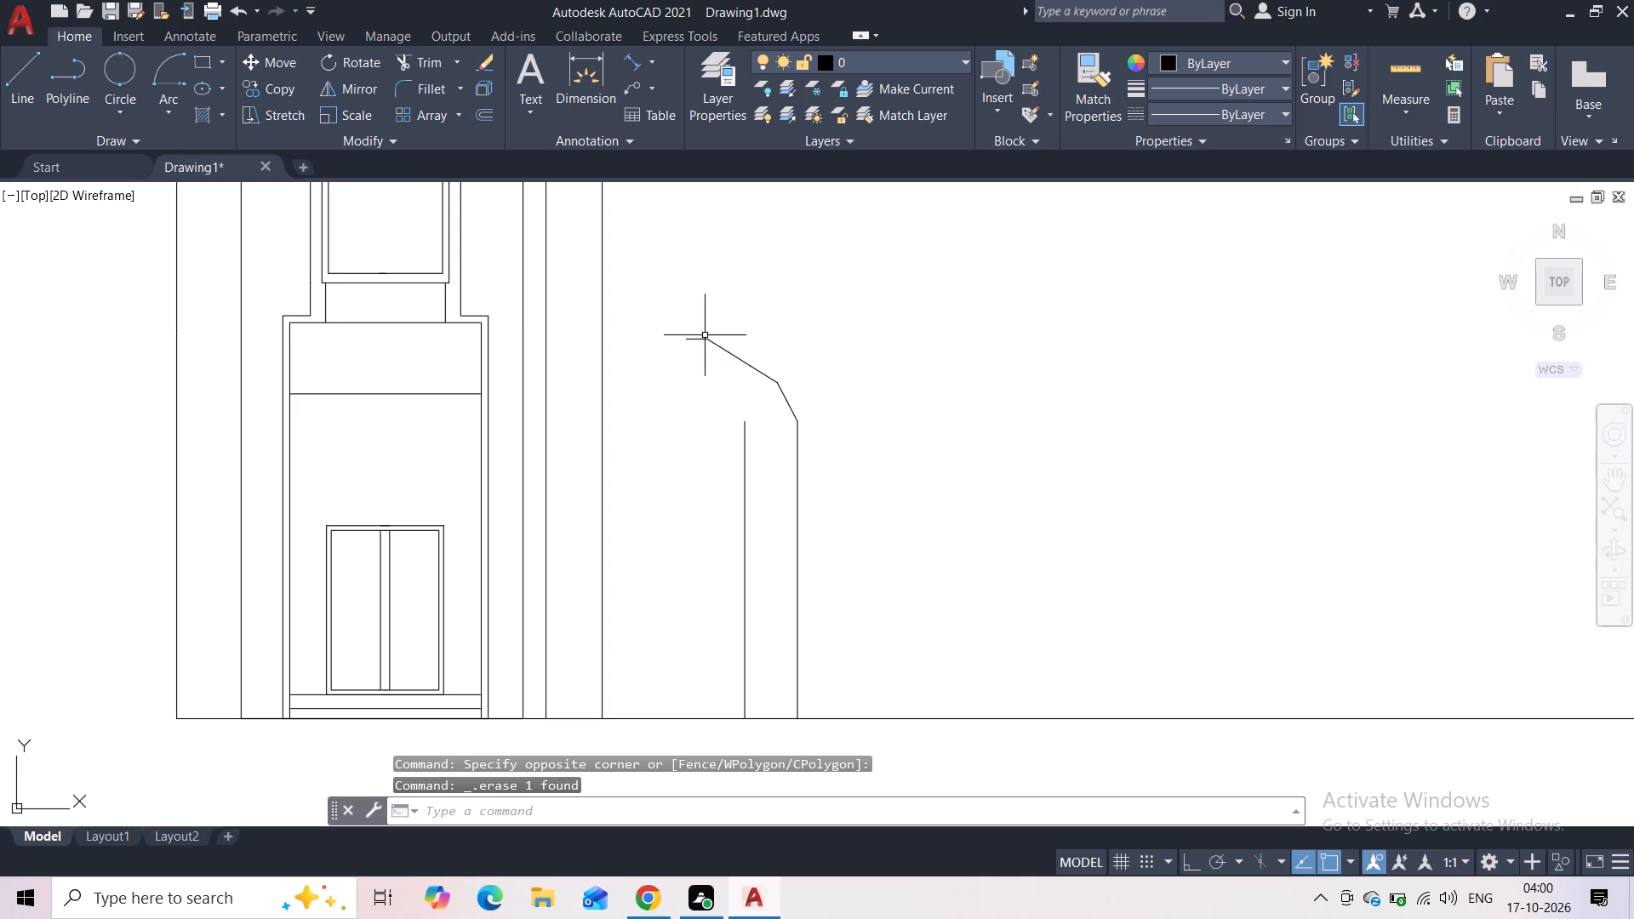
Remove the arch polyline's short flat end segment by stretching its open endpoint onto the neighbouring vertex.
{"action": "left_click", "coordinate": [699, 341]}
{"action": "scroll", "coordinate": [701, 330], "scroll_direction": "up", "scroll_amount": 3}
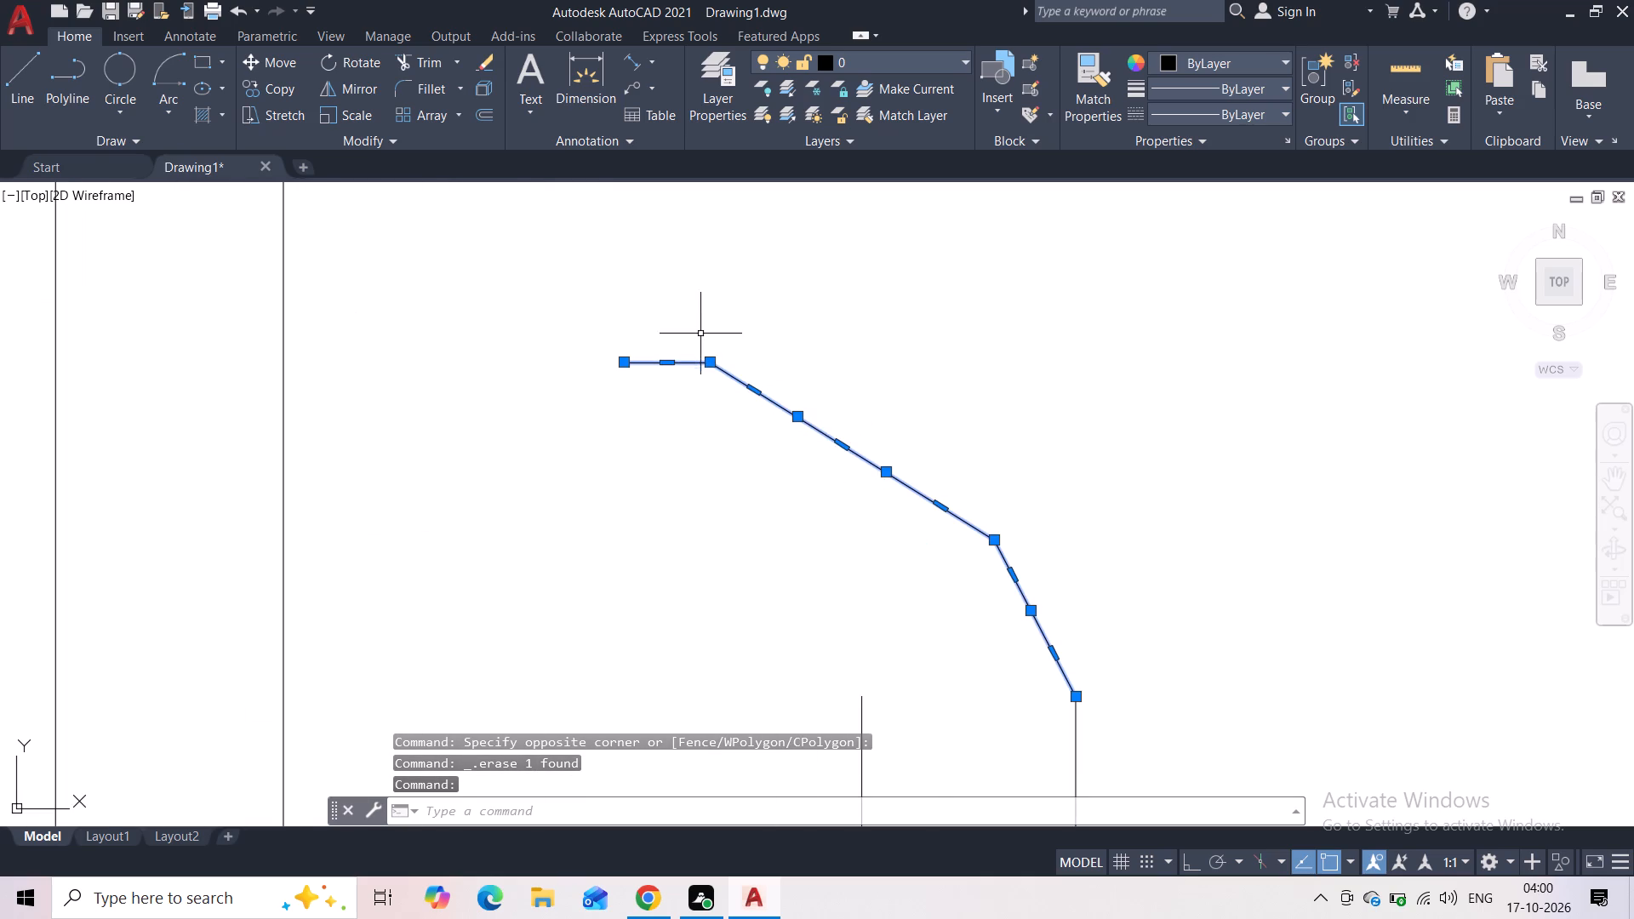
{"action": "key", "text": "Escape"}
{"action": "left_click", "coordinate": [668, 343]}
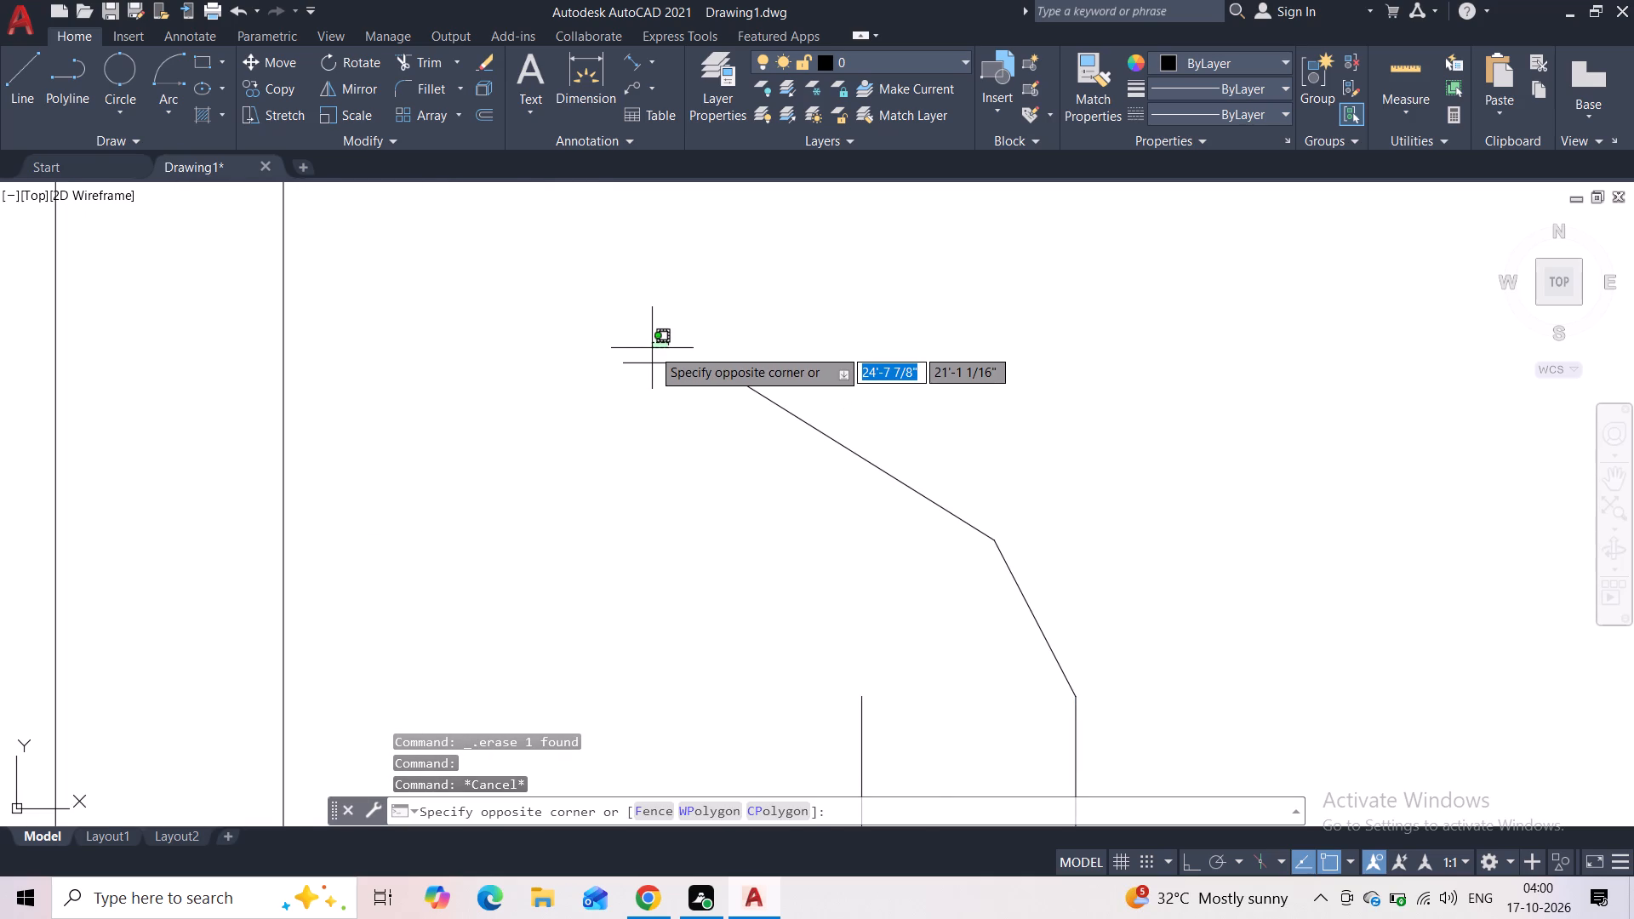
{"action": "key", "text": "Escape"}
{"action": "left_click", "coordinate": [638, 362]}
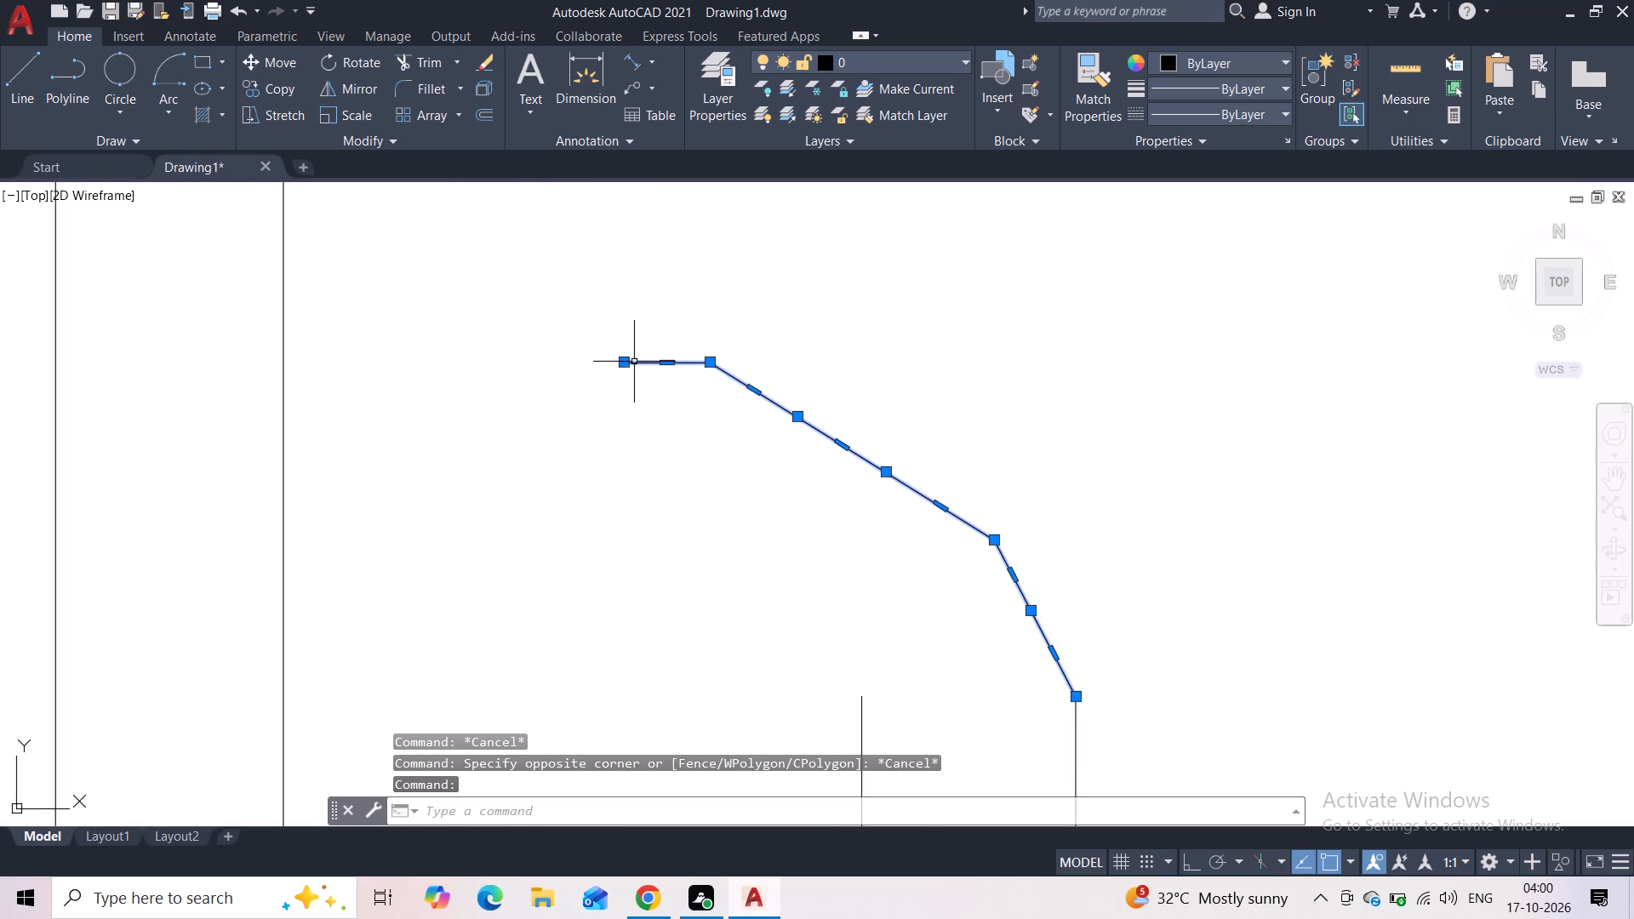
{"action": "left_click", "coordinate": [627, 362]}
{"action": "left_click", "coordinate": [701, 364]}
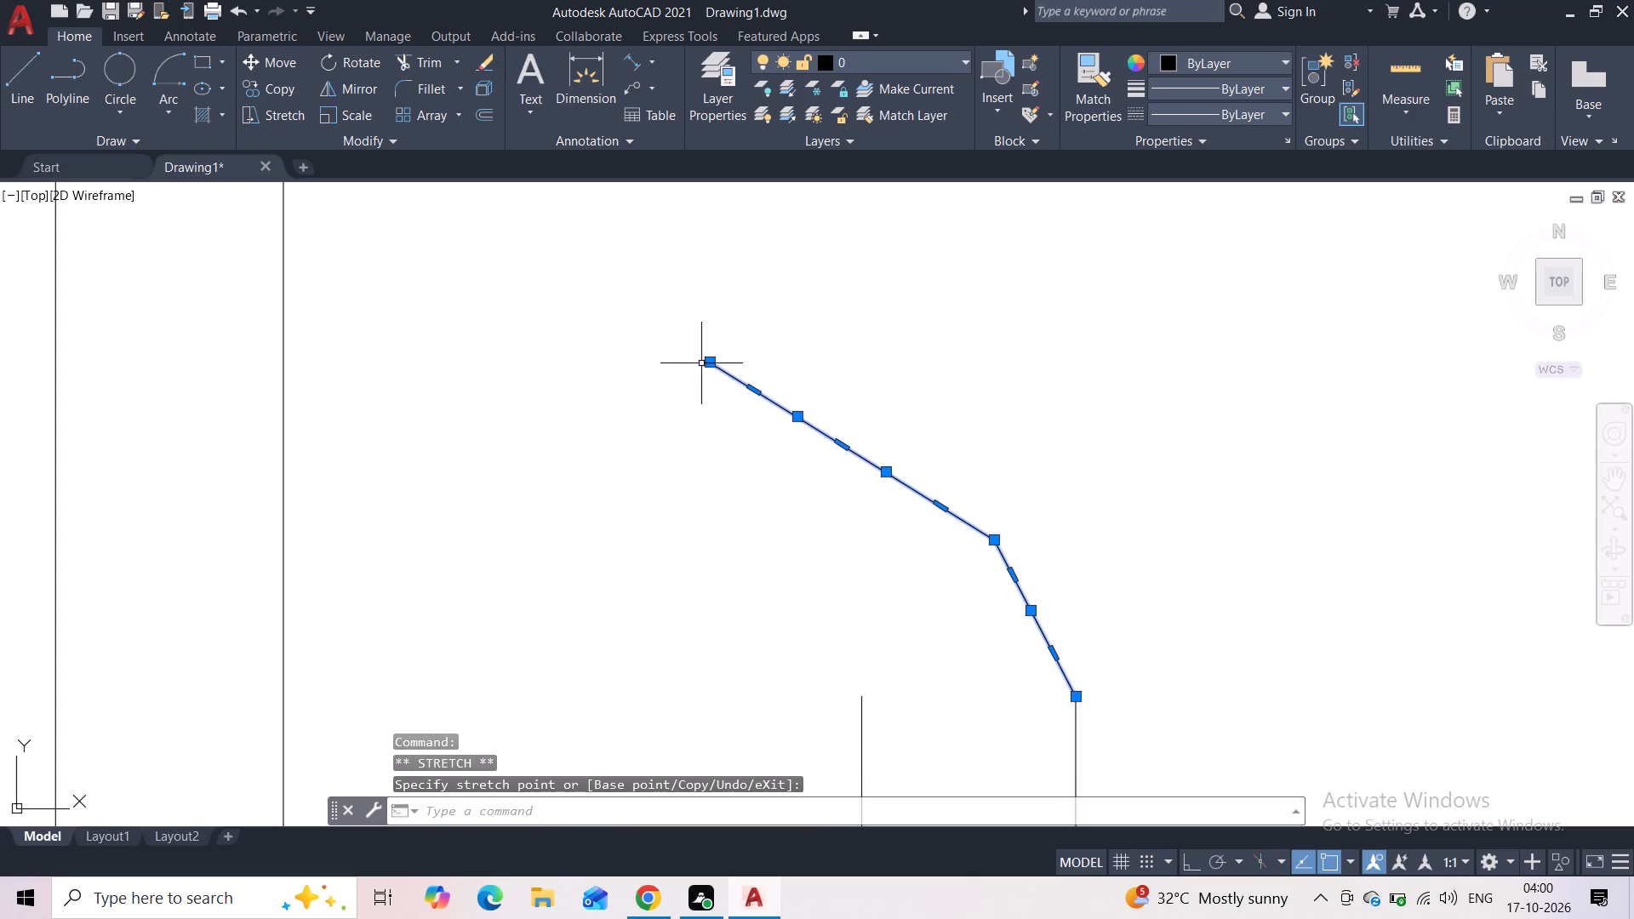
{"action": "key", "text": "Escape"}
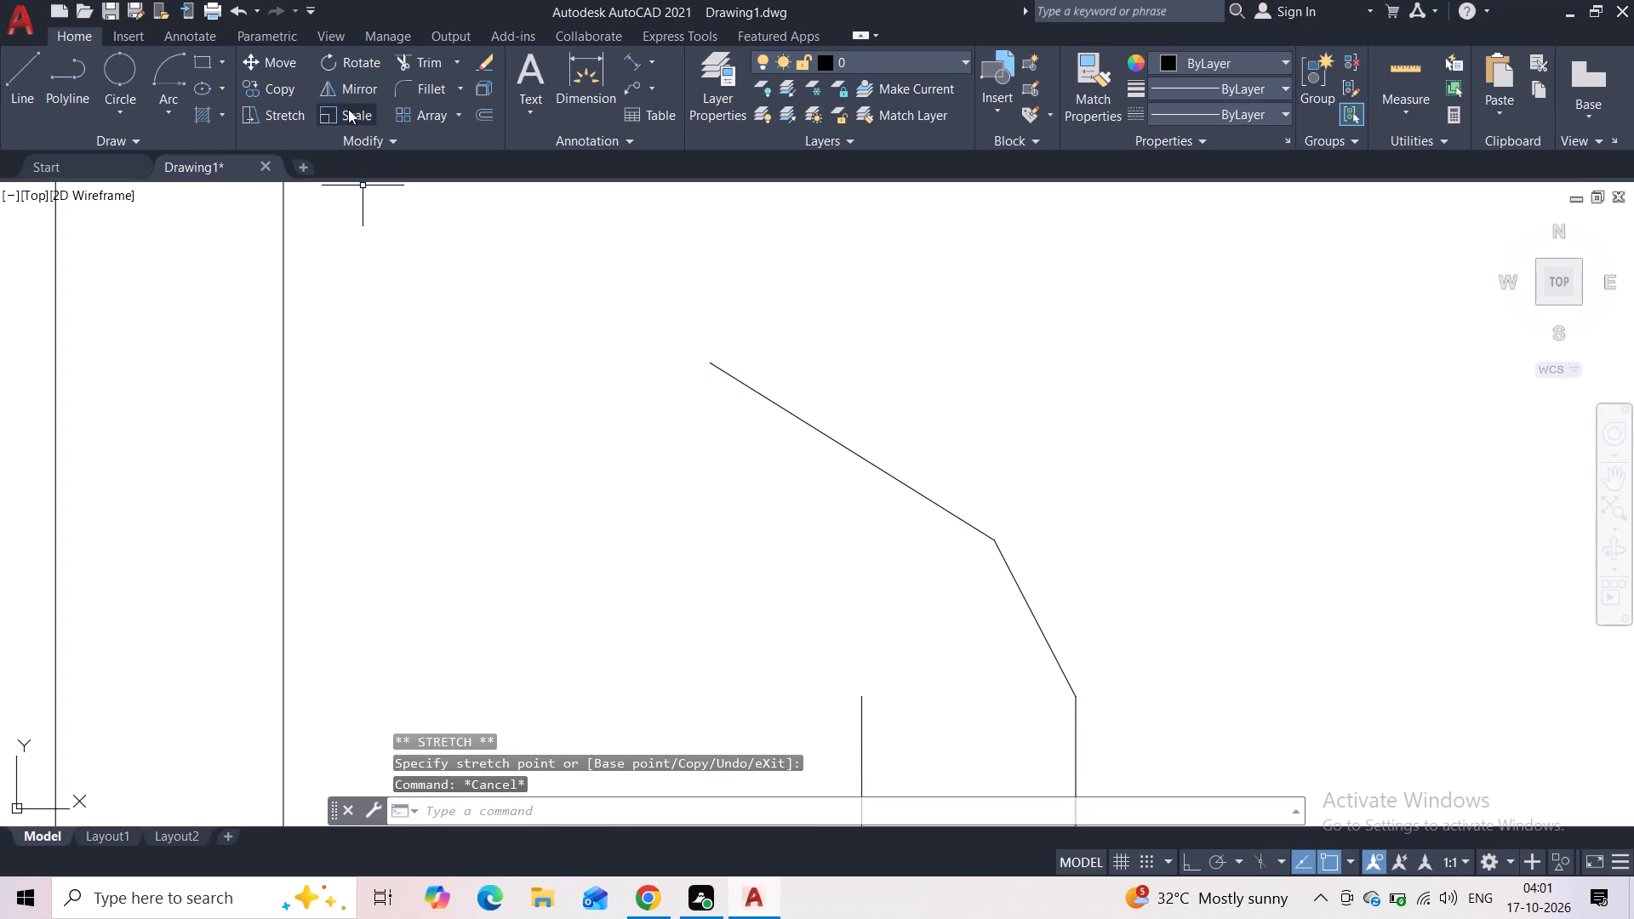
Draw a five-segment polyline from the arch's upper open end, flattening to horizontal until it meets the column's outer edge.
{"action": "left_click", "coordinate": [87, 94]}
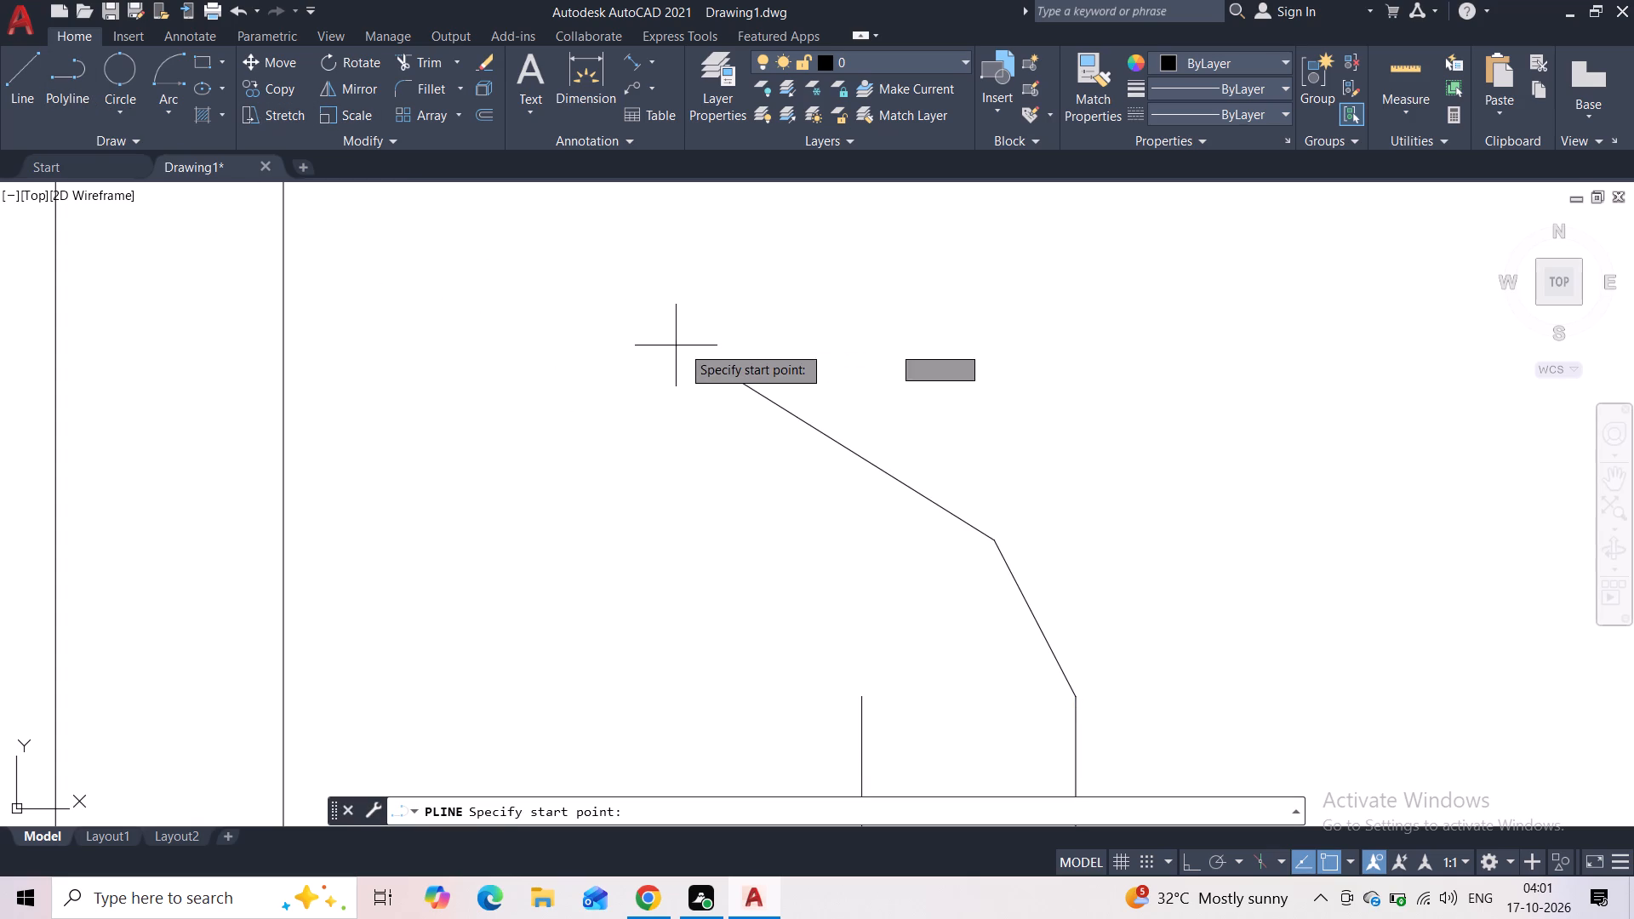
{"action": "left_click", "coordinate": [711, 362]}
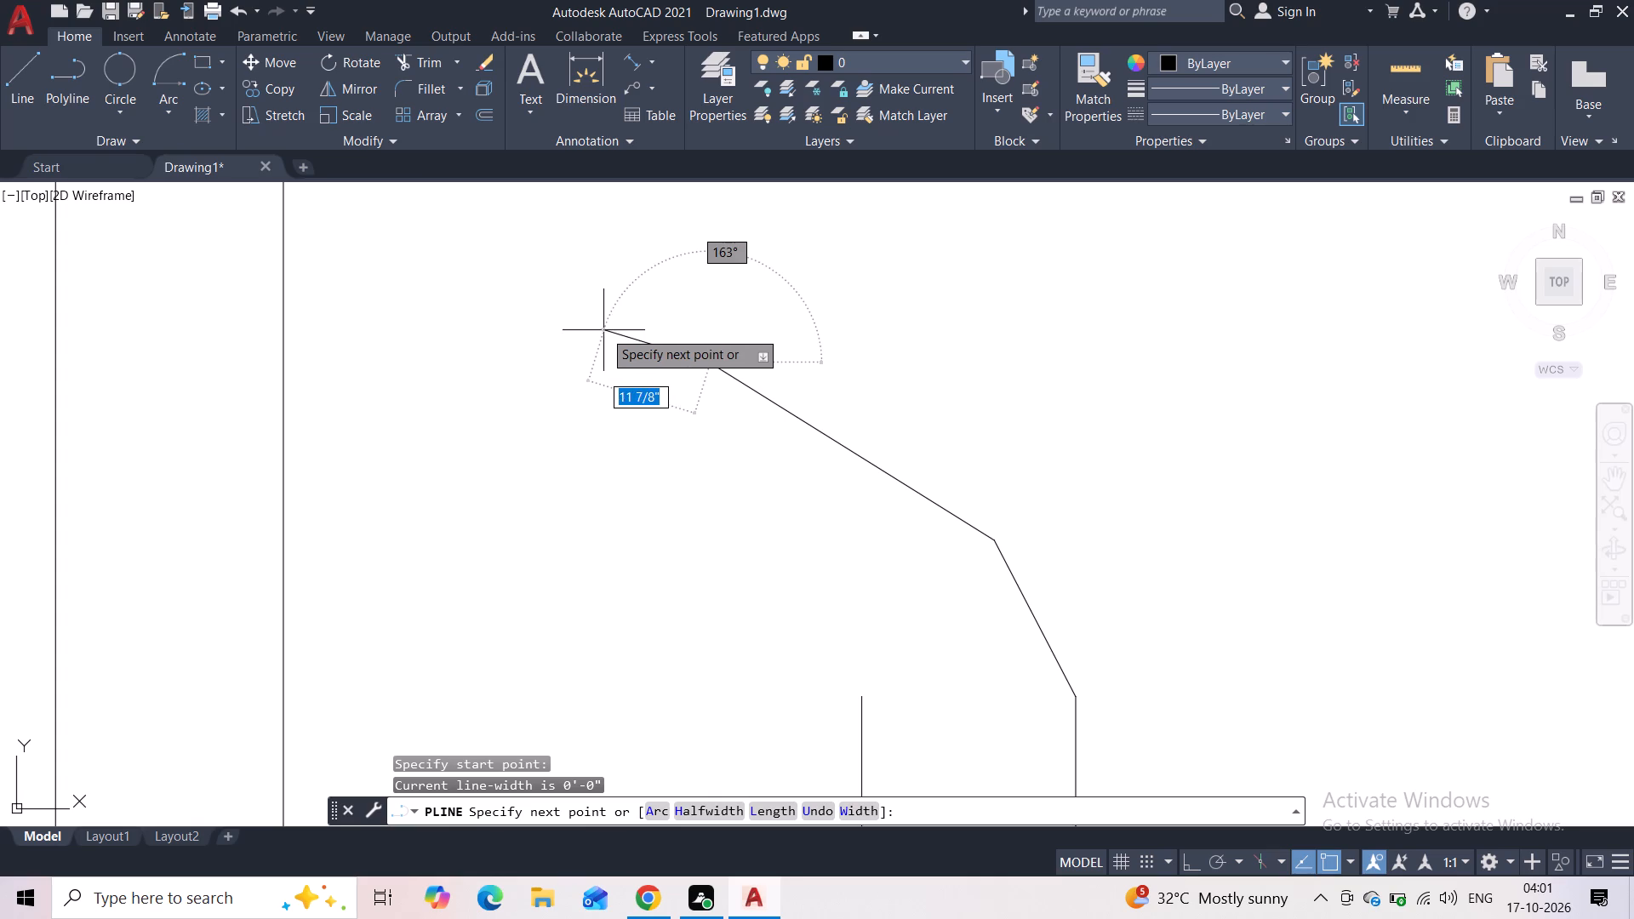
{"action": "left_click", "coordinate": [603, 328]}
{"action": "left_click", "coordinate": [504, 317]}
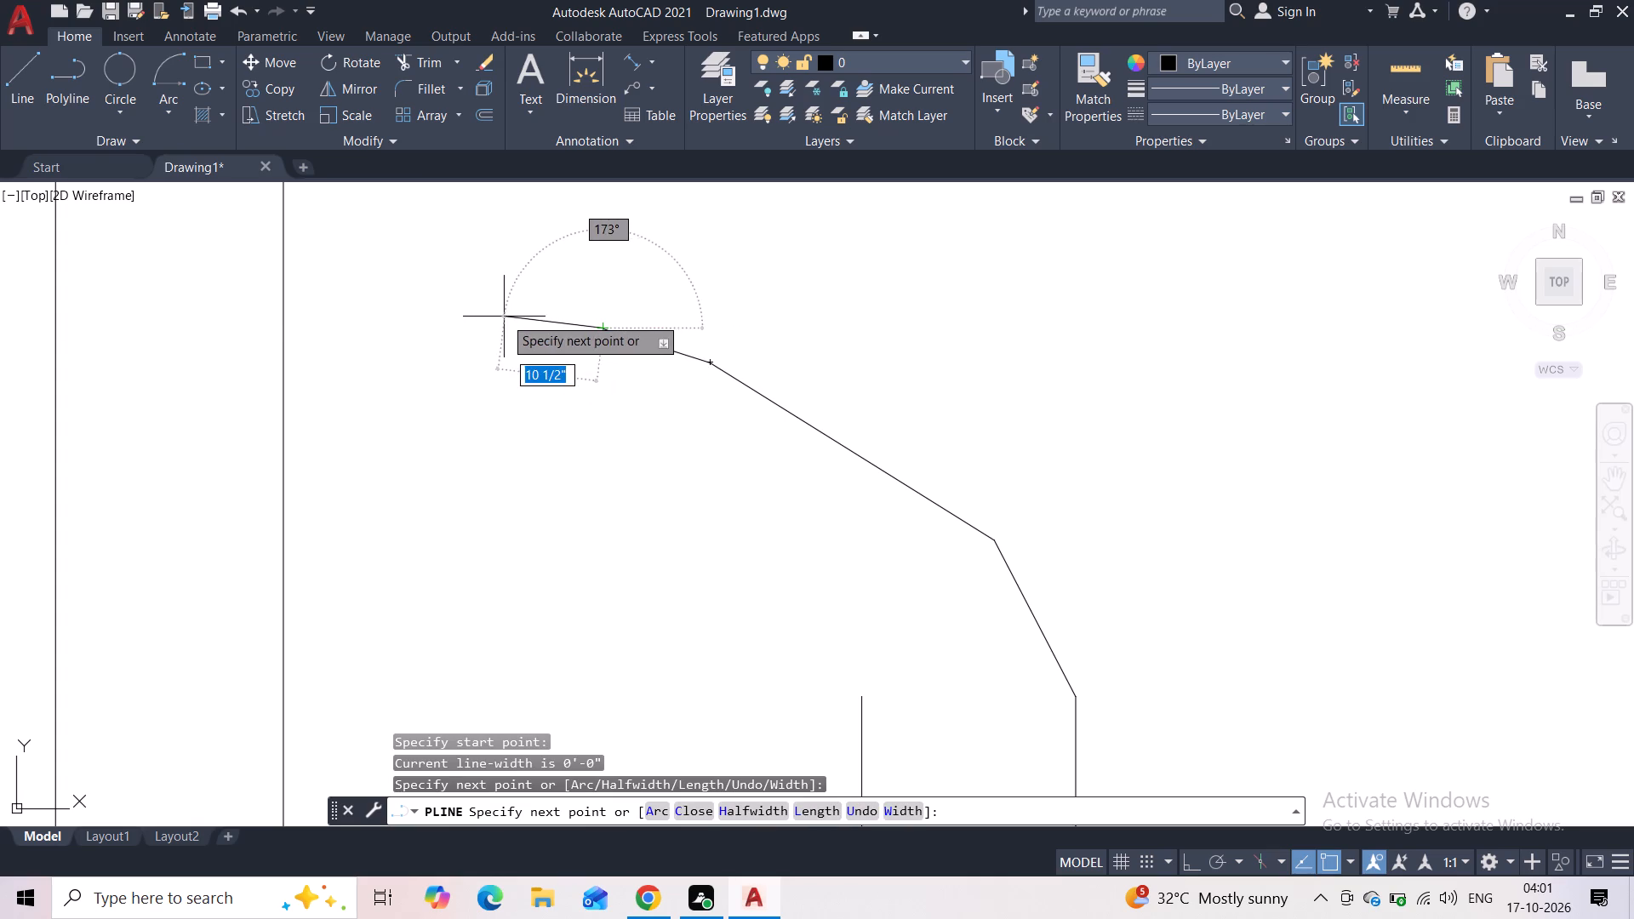
{"action": "left_click", "coordinate": [429, 311]}
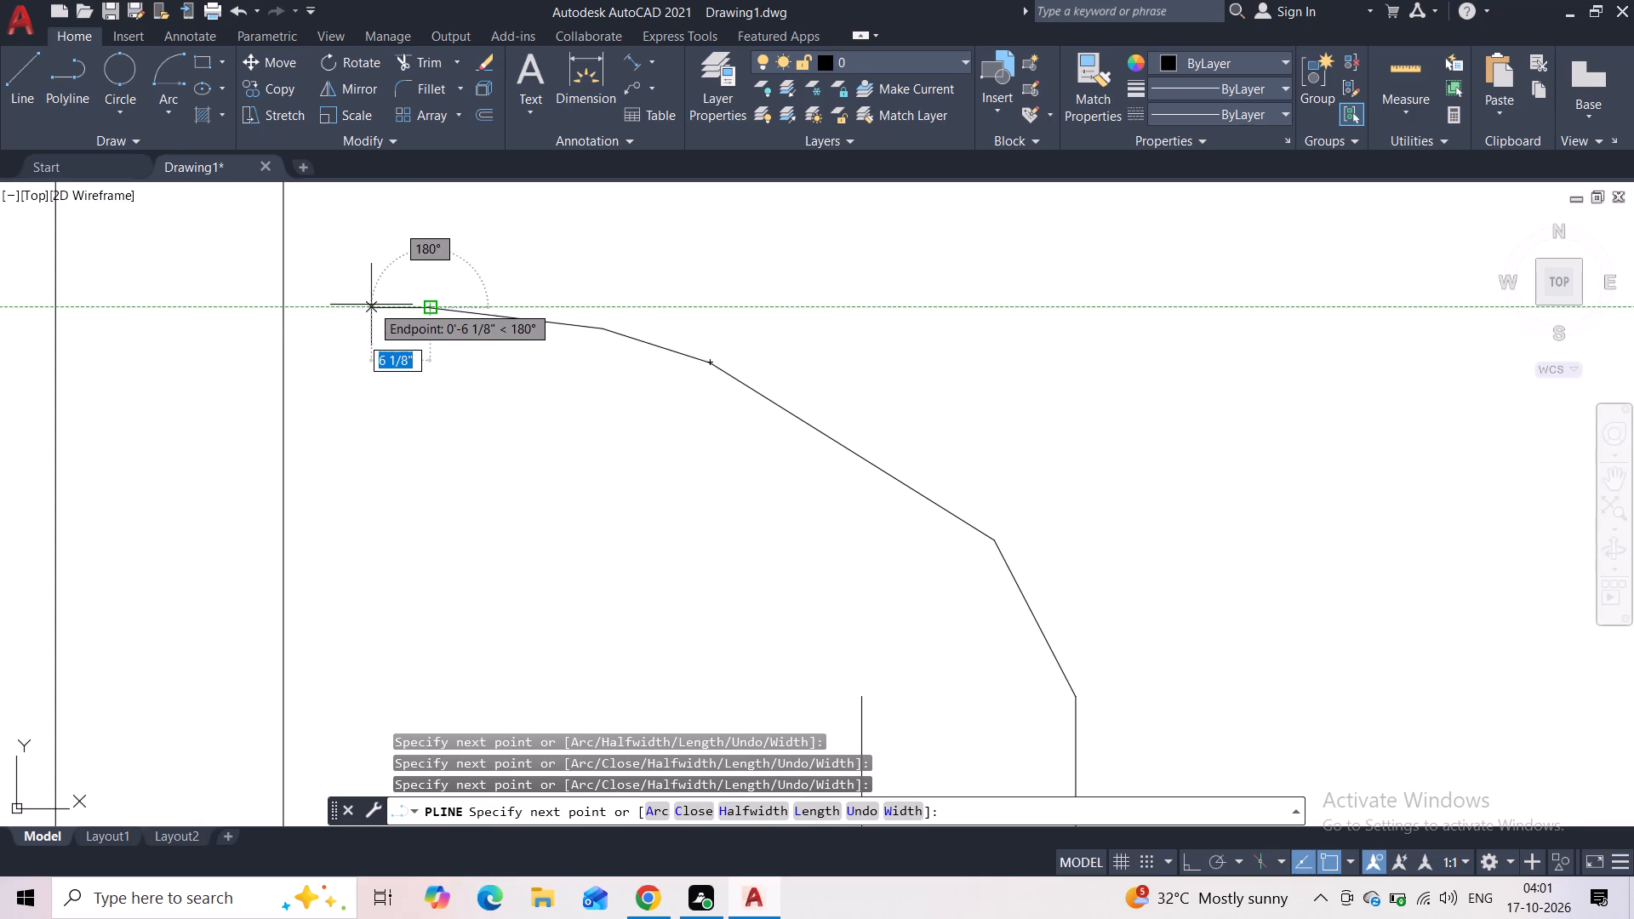
{"action": "left_click", "coordinate": [367, 306]}
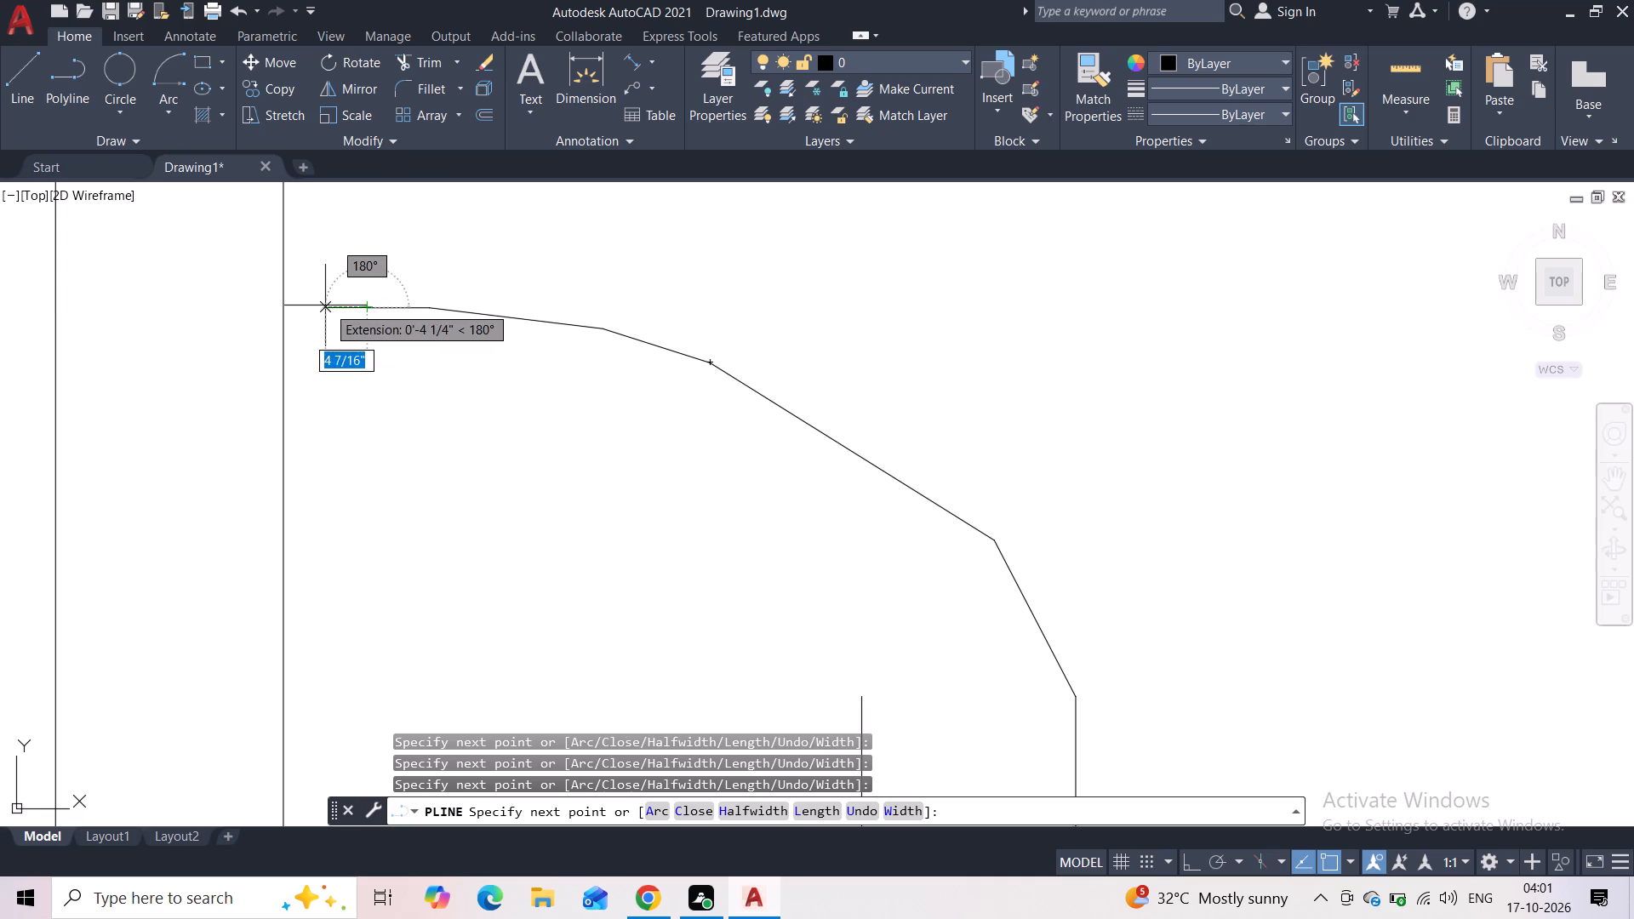
{"action": "left_click", "coordinate": [290, 305]}
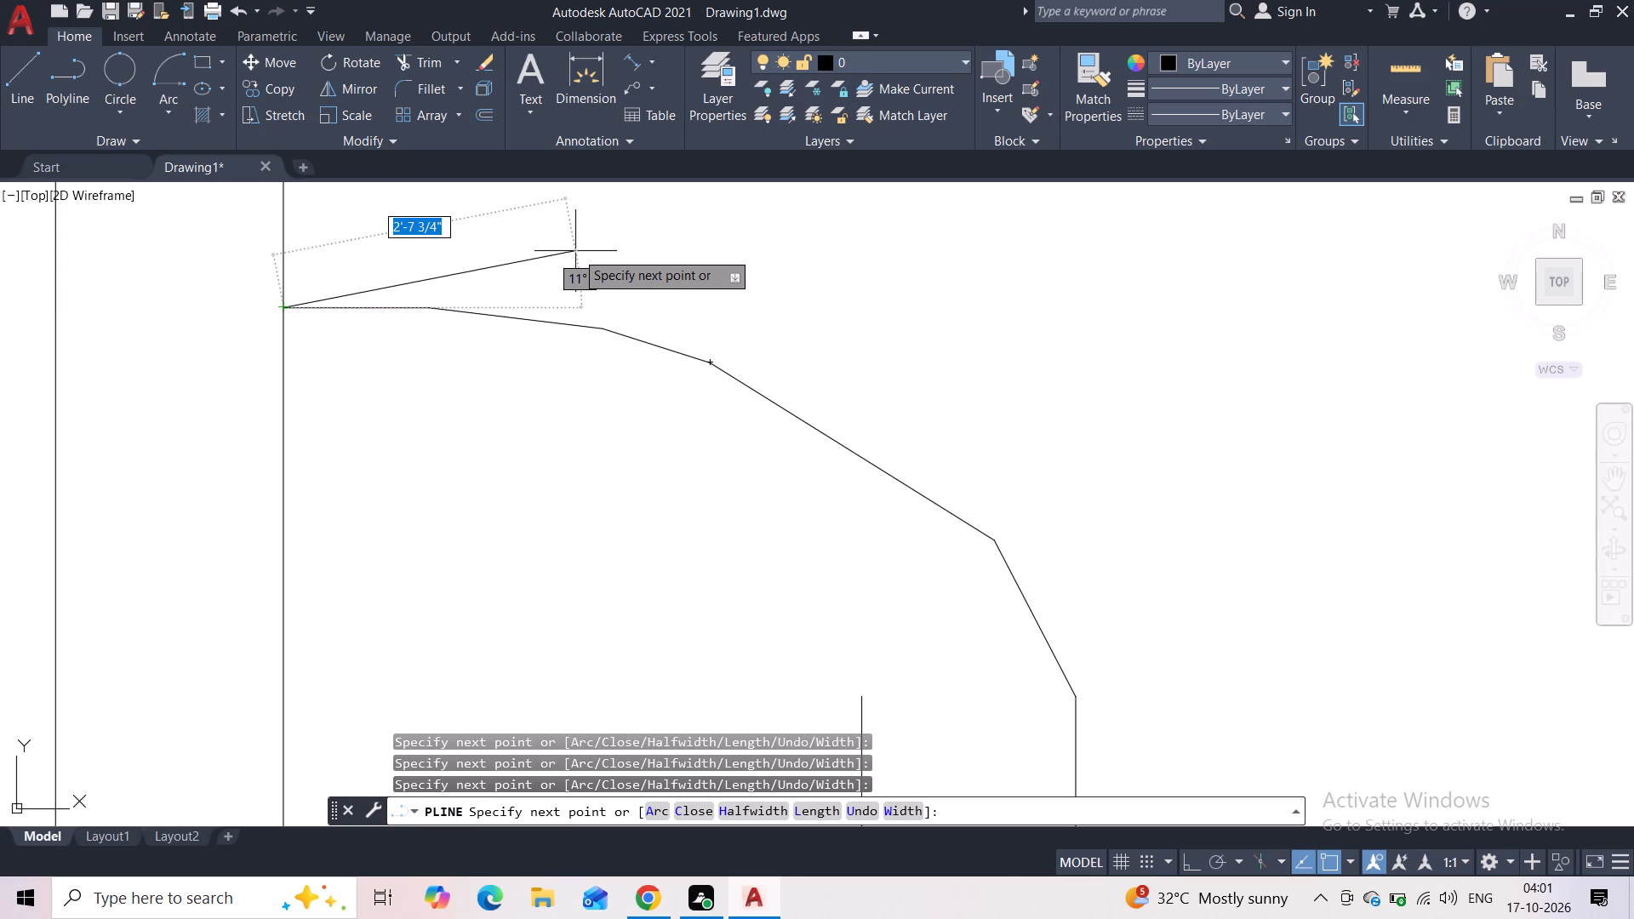
{"action": "key", "text": "Escape"}
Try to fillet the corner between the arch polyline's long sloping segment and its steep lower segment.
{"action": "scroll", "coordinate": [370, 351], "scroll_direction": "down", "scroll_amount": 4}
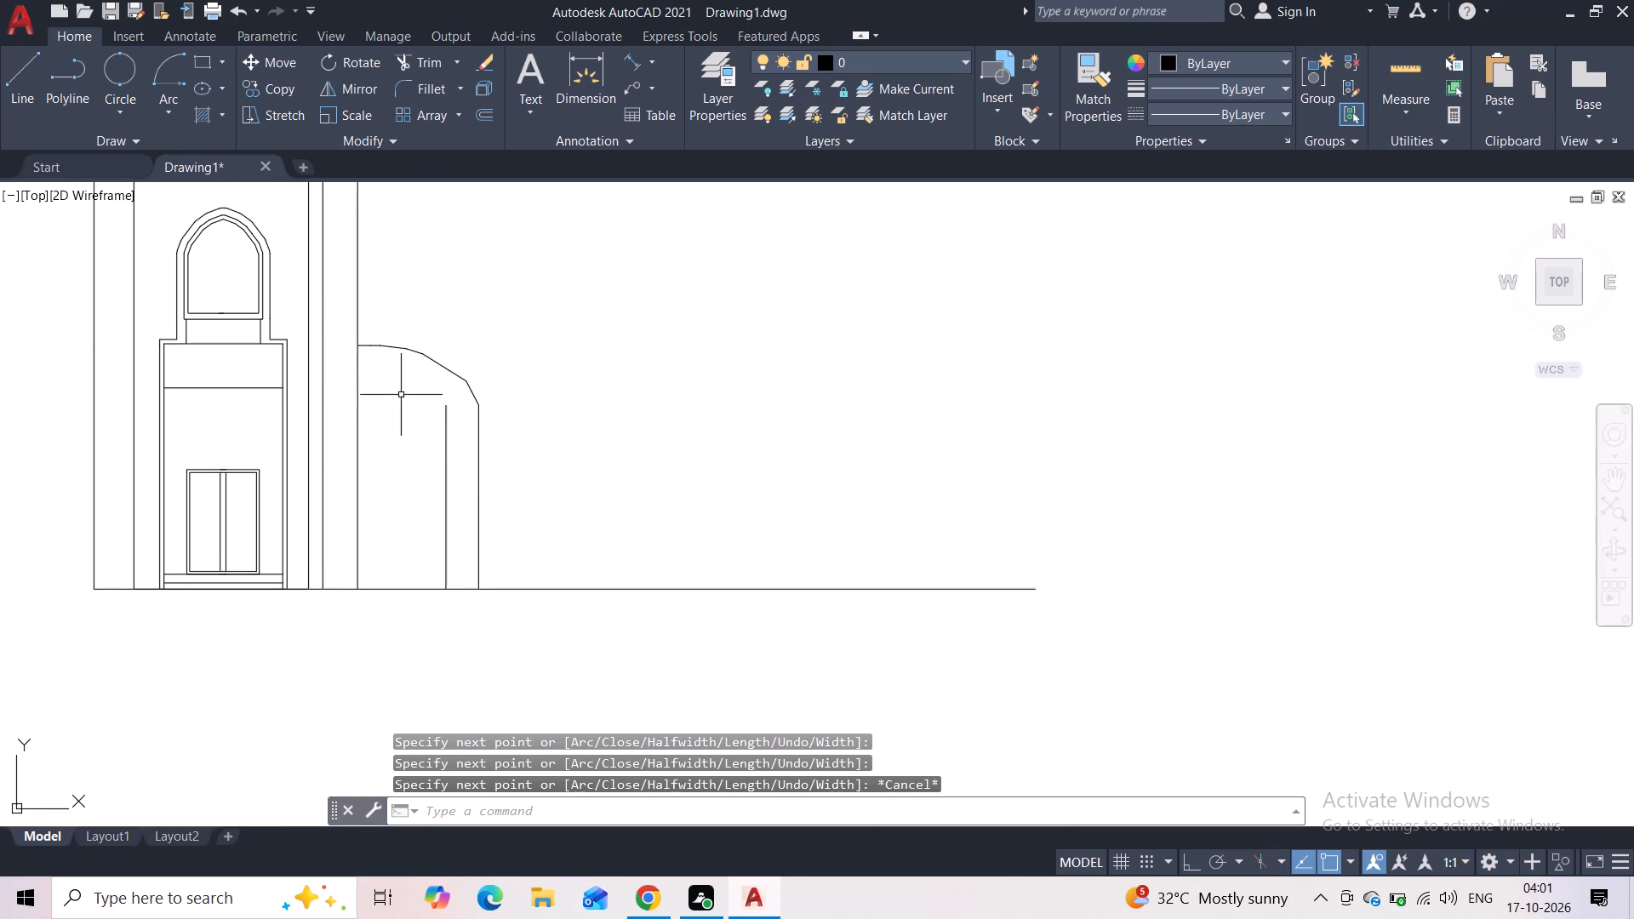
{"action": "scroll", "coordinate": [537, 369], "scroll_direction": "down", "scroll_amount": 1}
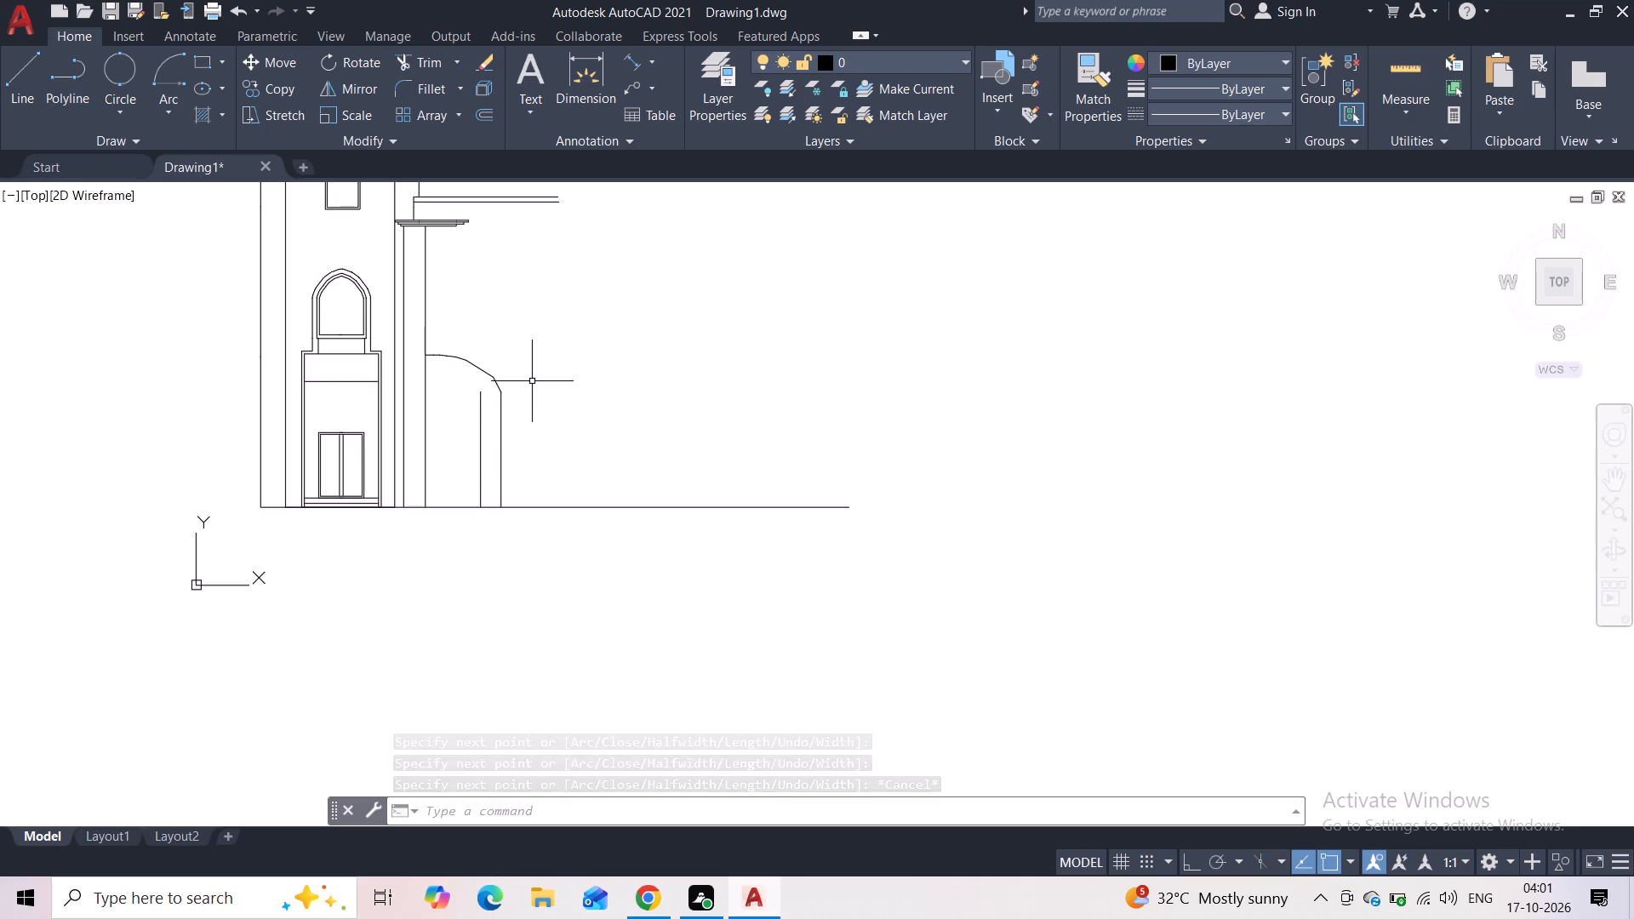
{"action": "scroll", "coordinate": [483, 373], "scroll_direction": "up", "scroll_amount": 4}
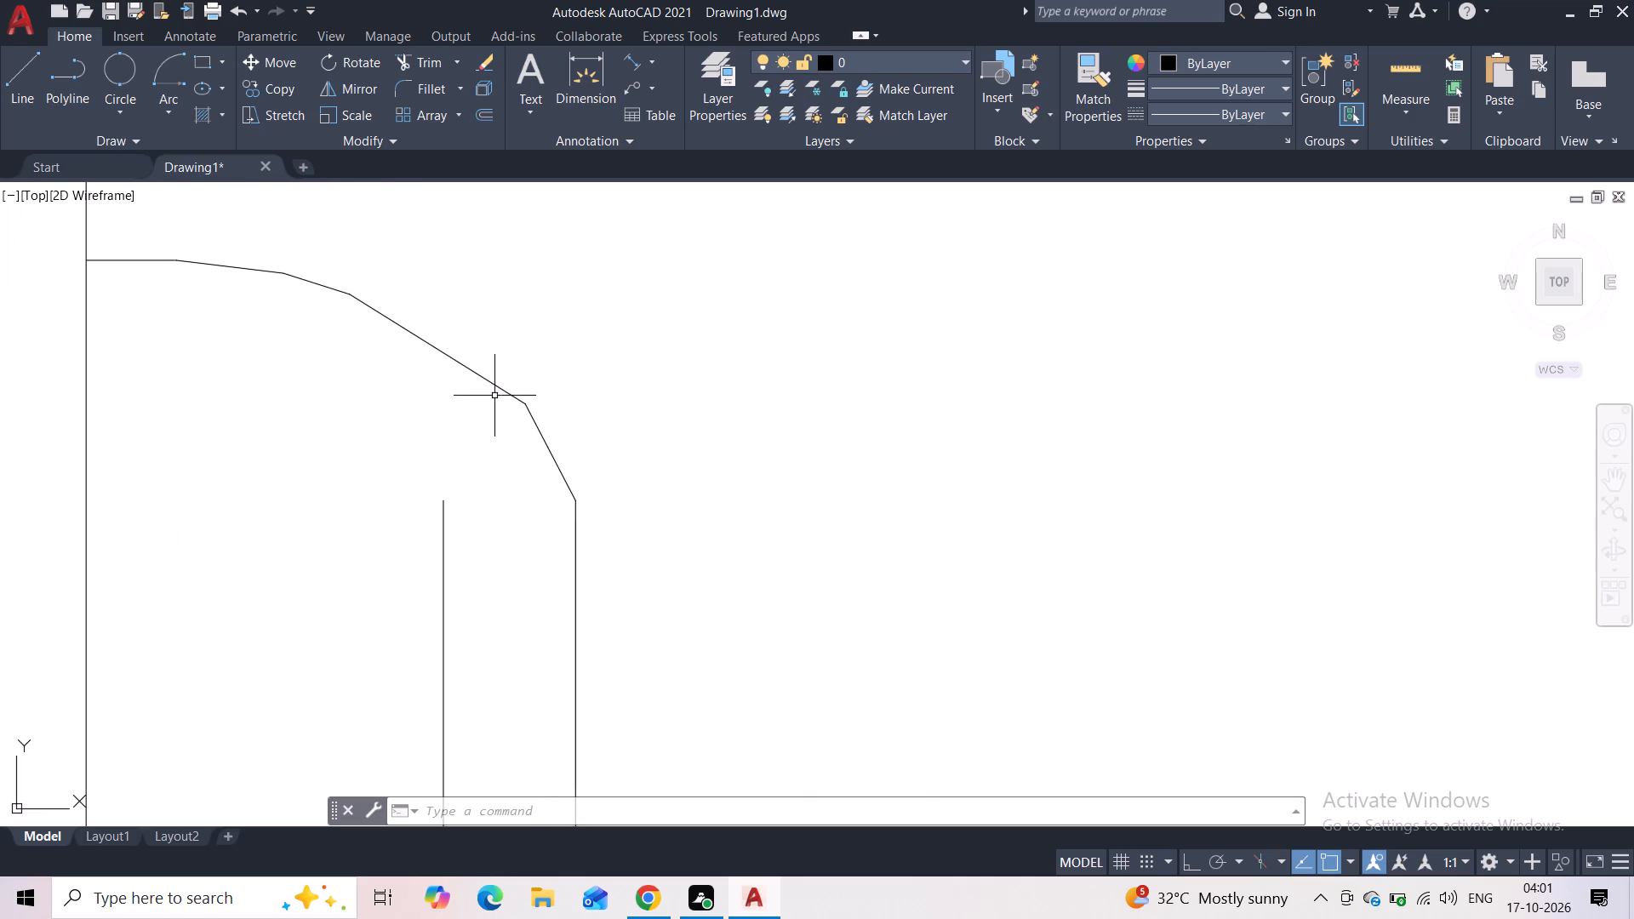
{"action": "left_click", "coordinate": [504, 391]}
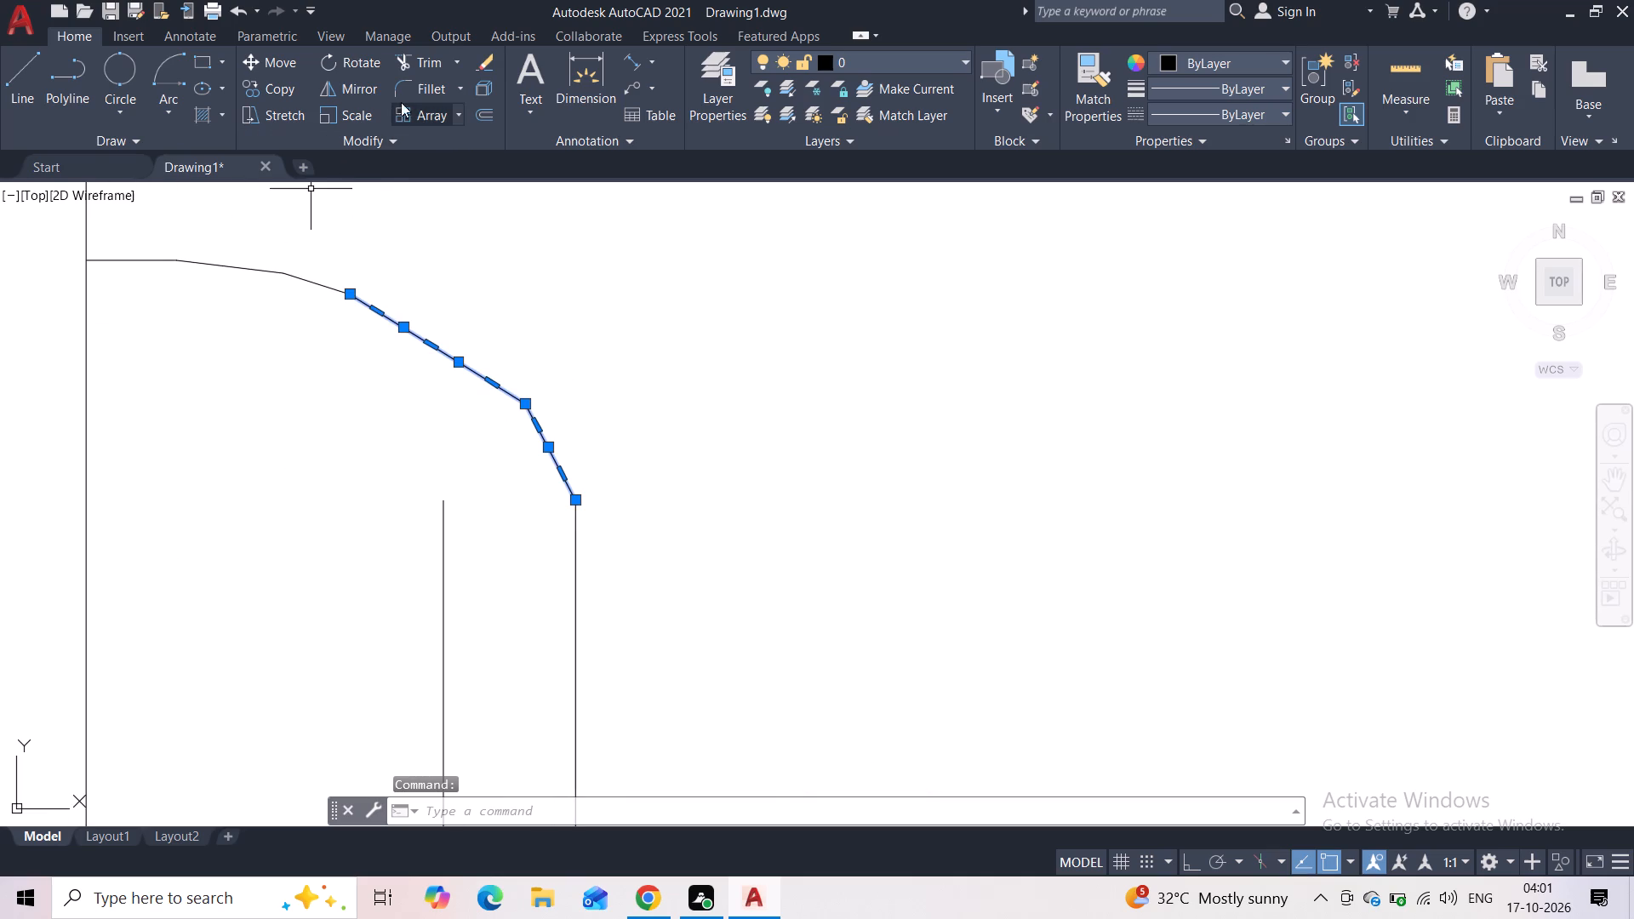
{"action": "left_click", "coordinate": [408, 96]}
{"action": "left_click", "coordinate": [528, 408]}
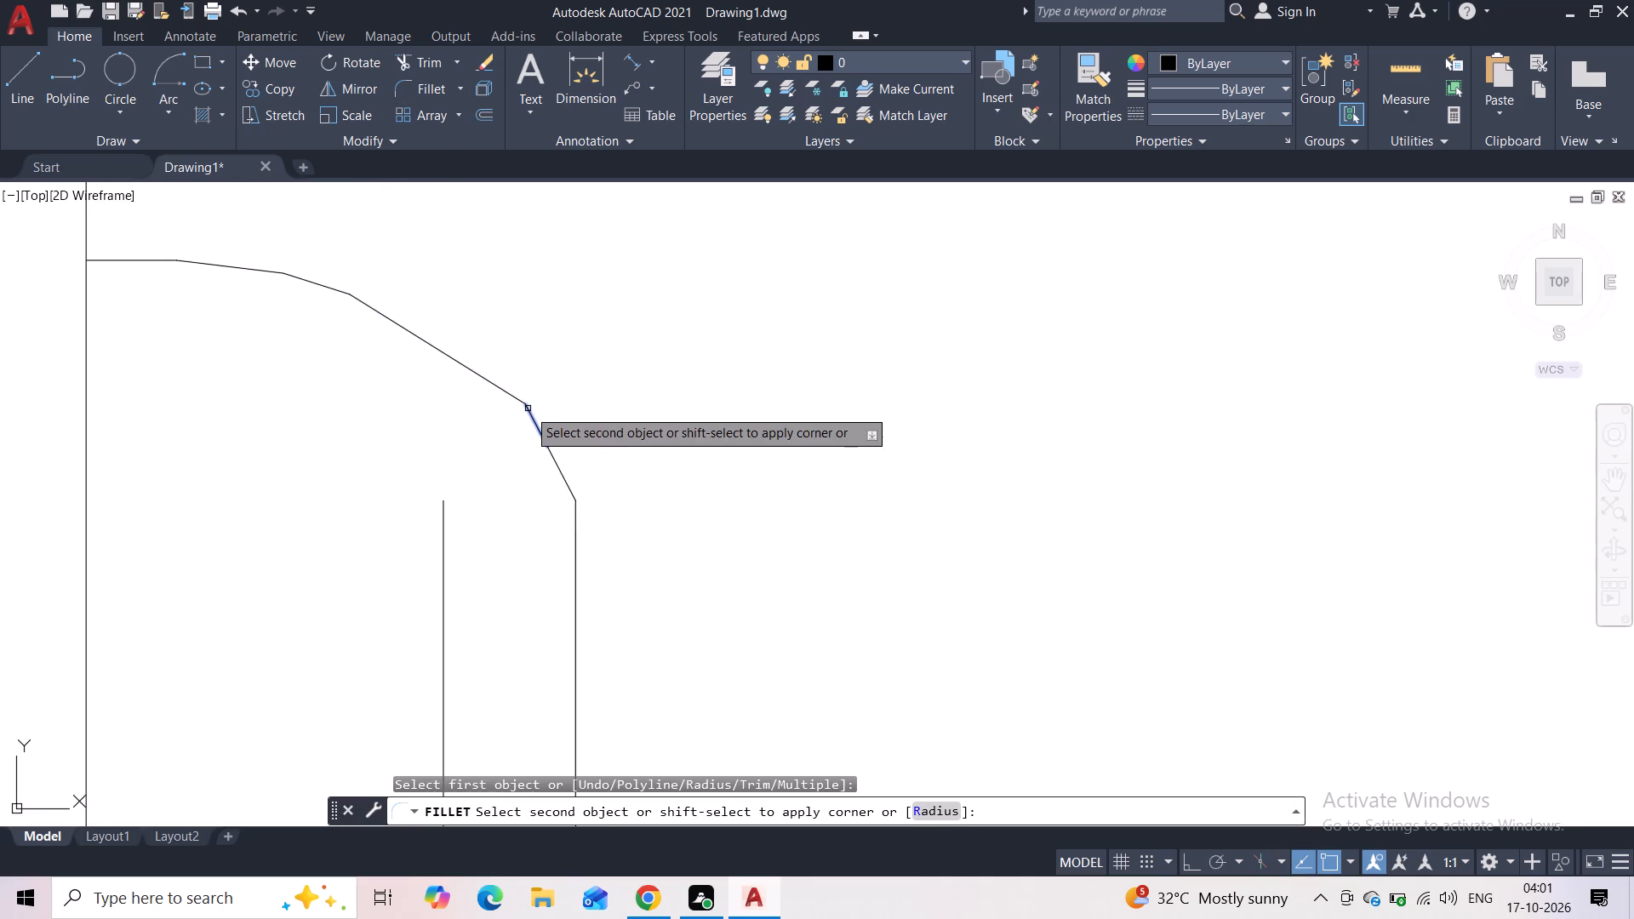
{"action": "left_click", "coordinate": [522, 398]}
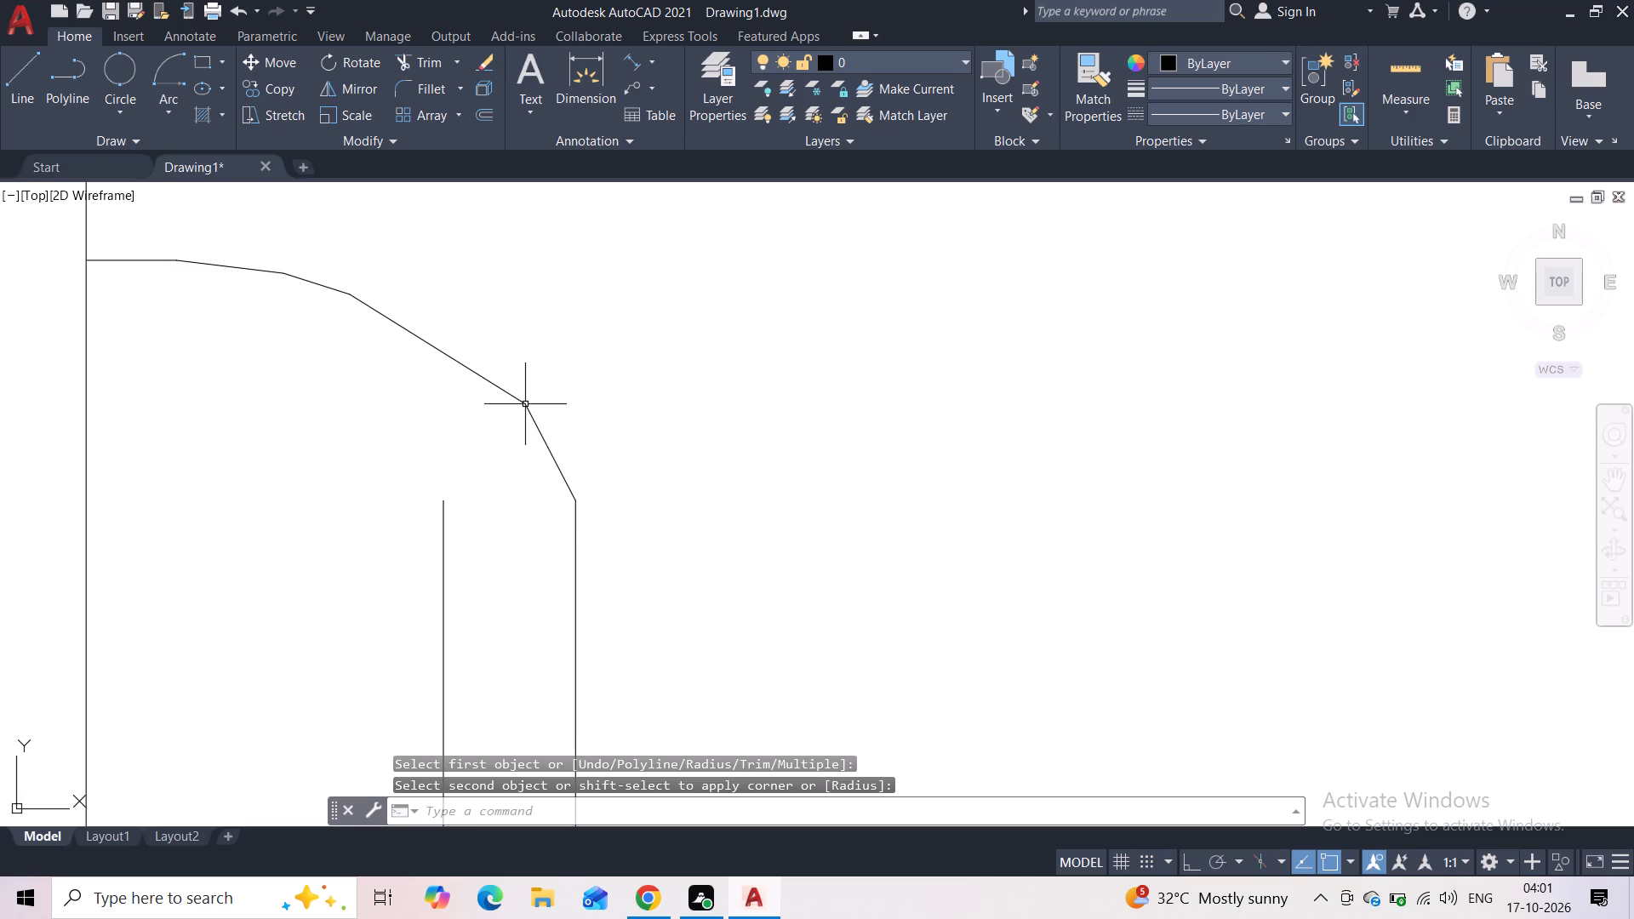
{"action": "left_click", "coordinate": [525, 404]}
Fillet the outer vertical line with the steep lowest segment of the arch polyline.
{"action": "left_click", "coordinate": [426, 98]}
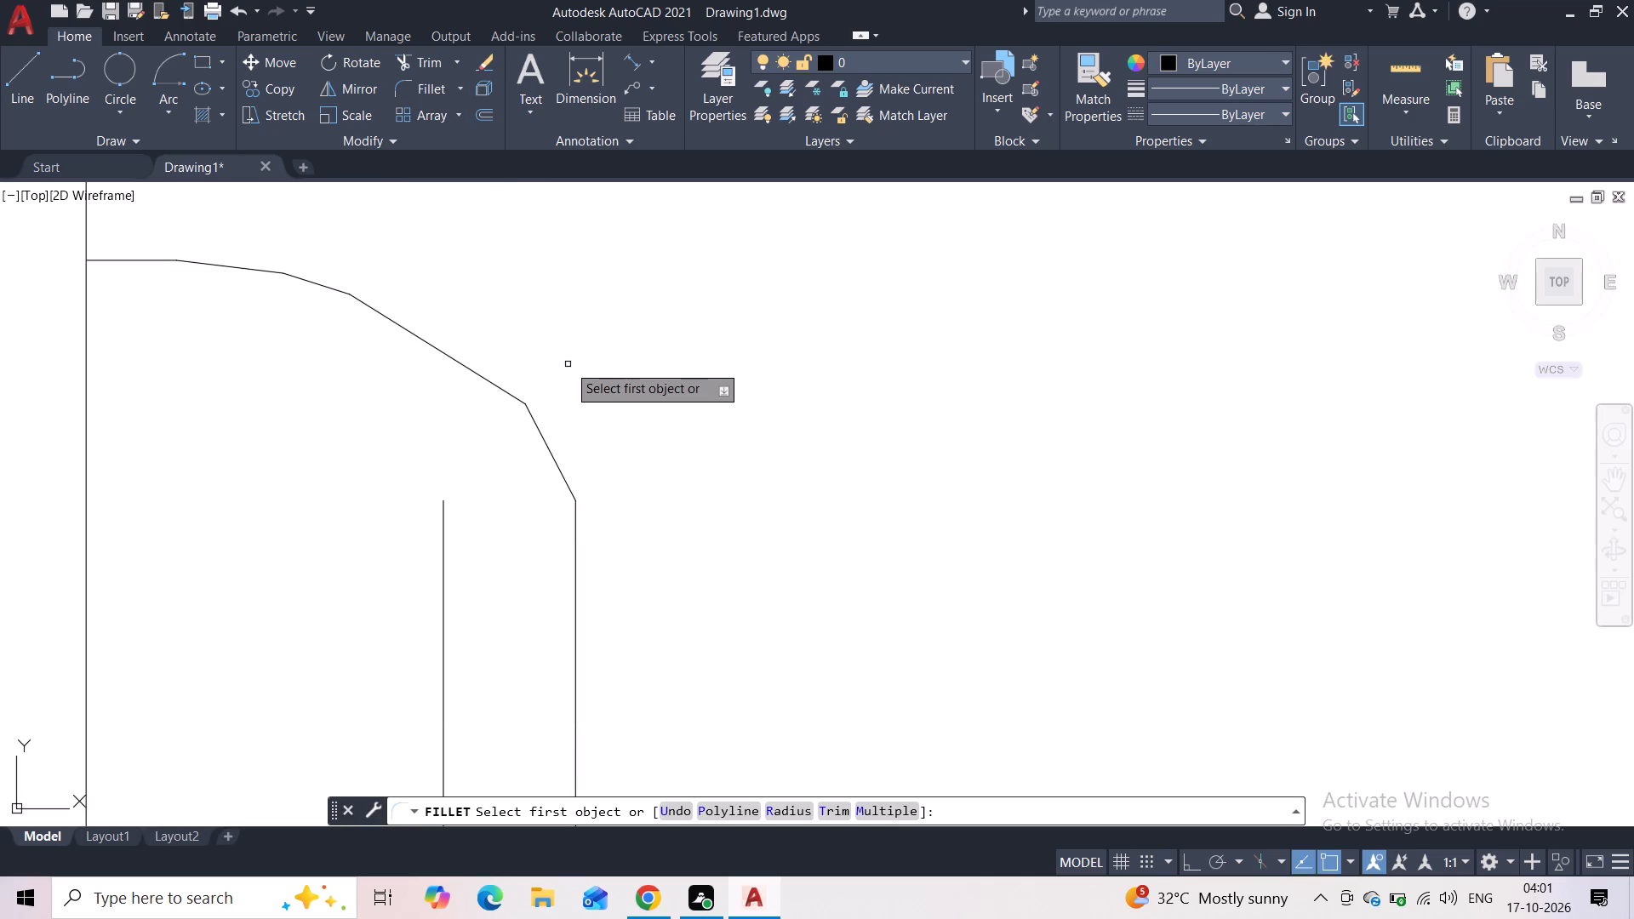
{"action": "left_click", "coordinate": [577, 523]}
{"action": "left_click", "coordinate": [562, 467]}
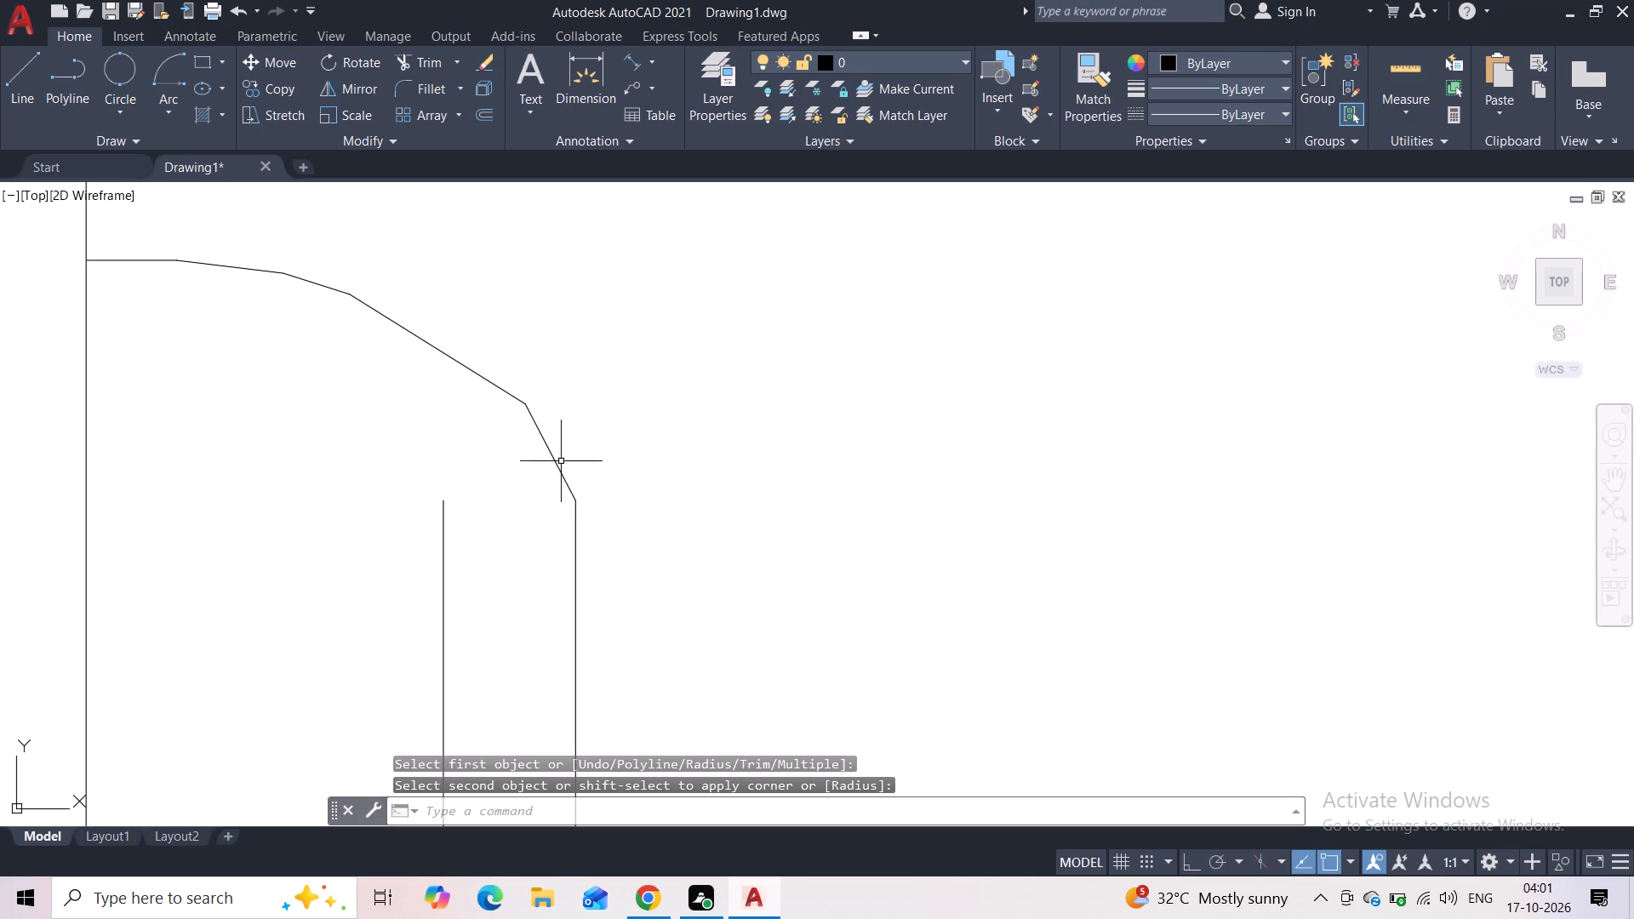
{"action": "key", "text": "Escape"}
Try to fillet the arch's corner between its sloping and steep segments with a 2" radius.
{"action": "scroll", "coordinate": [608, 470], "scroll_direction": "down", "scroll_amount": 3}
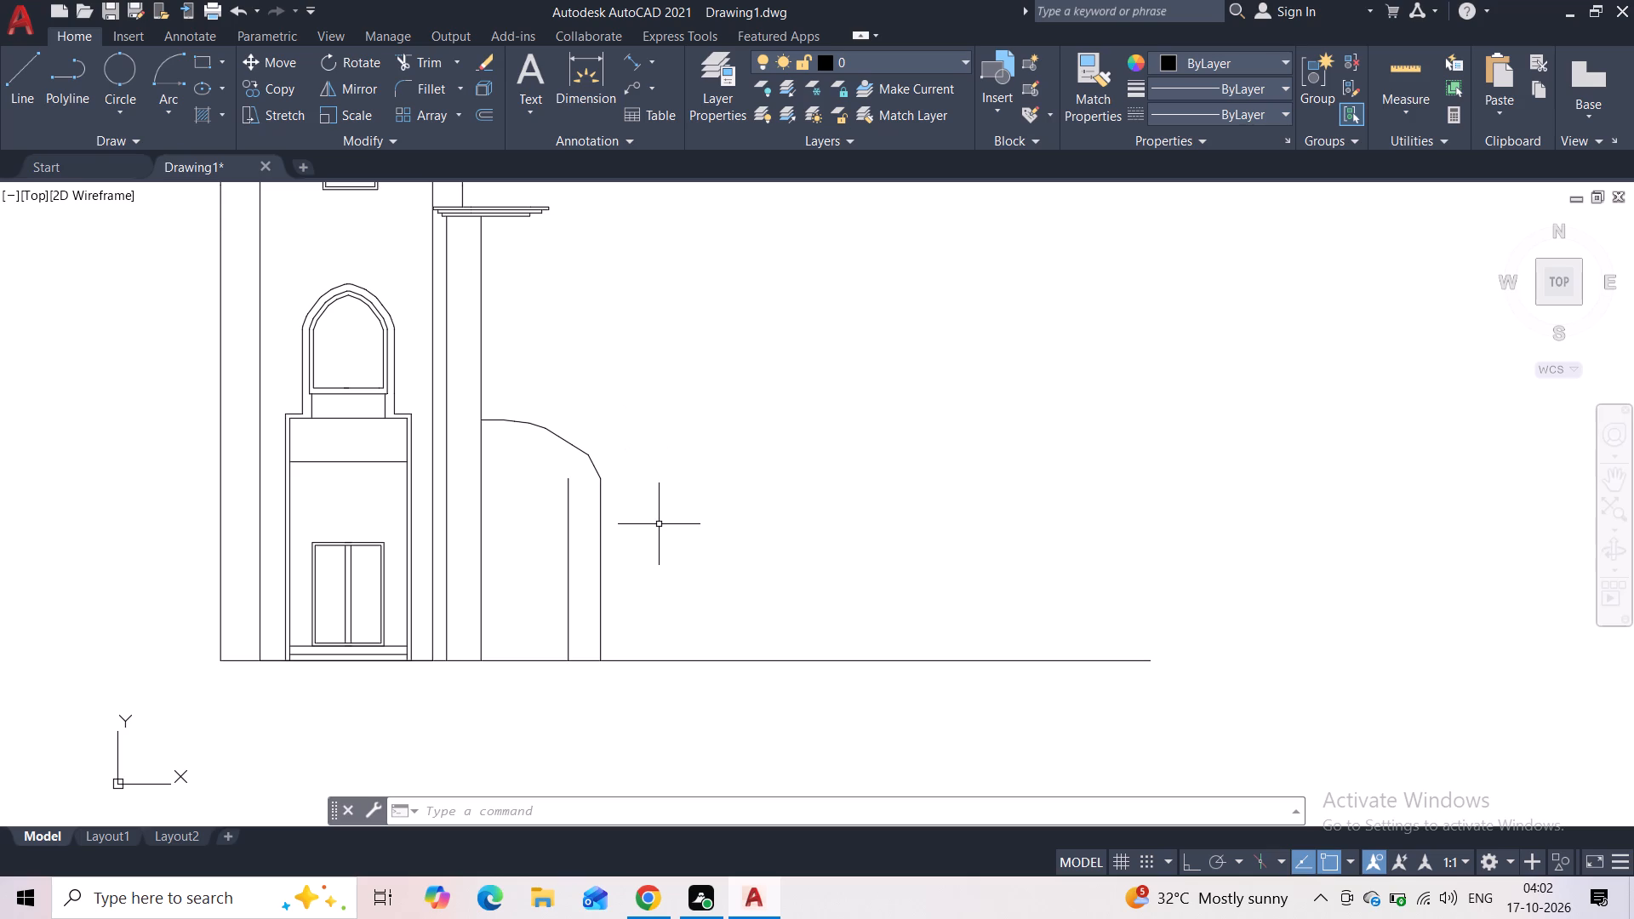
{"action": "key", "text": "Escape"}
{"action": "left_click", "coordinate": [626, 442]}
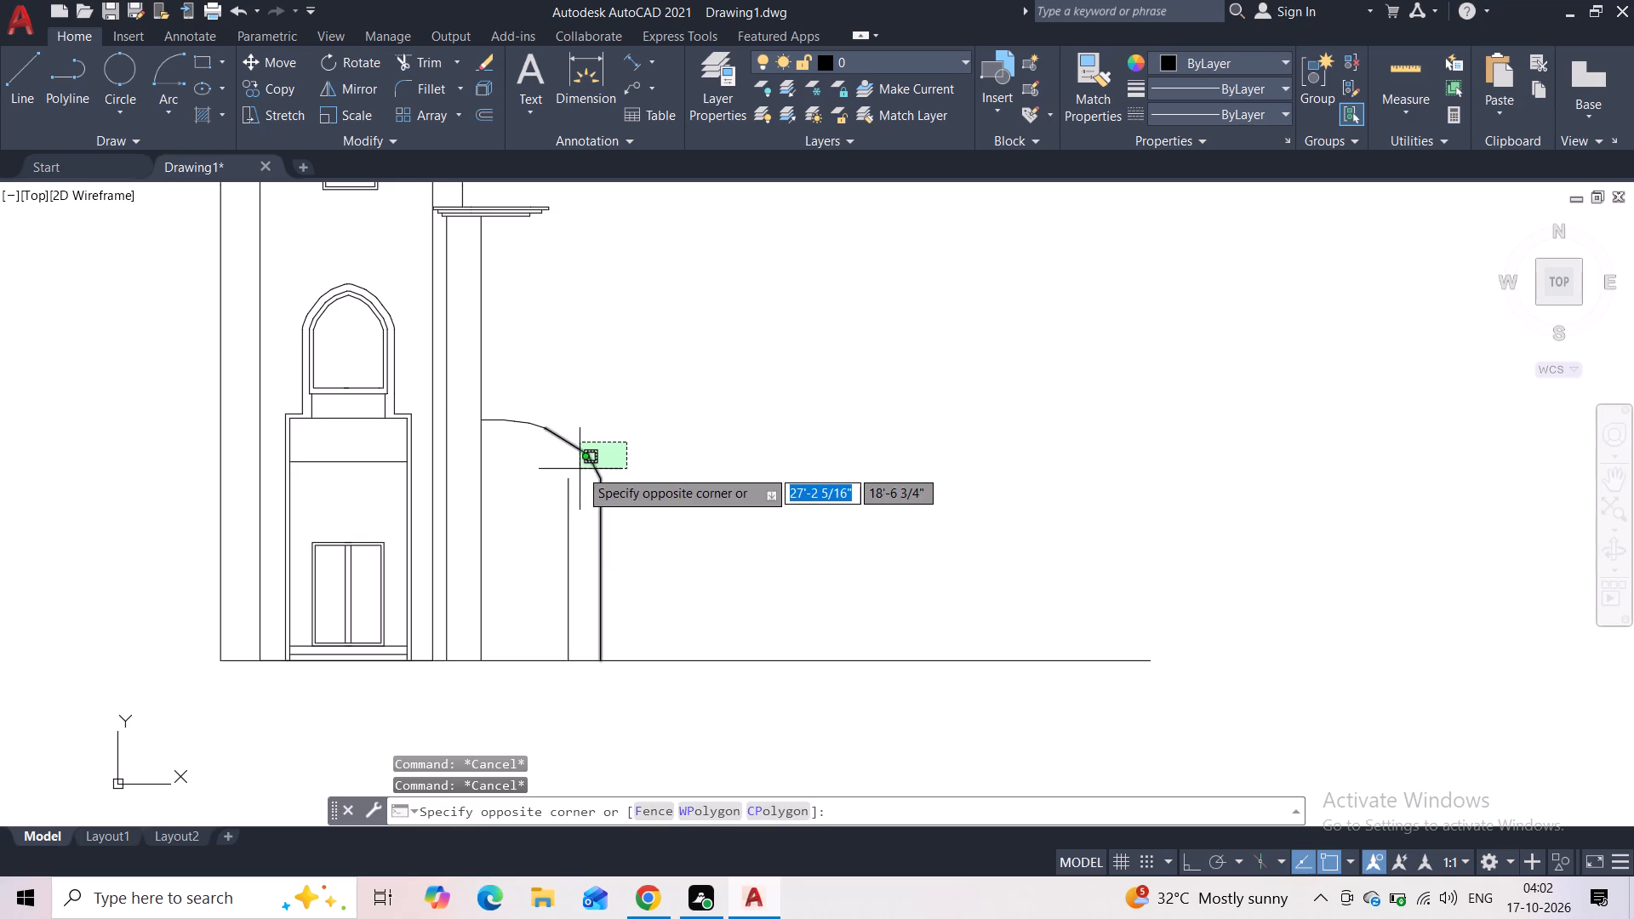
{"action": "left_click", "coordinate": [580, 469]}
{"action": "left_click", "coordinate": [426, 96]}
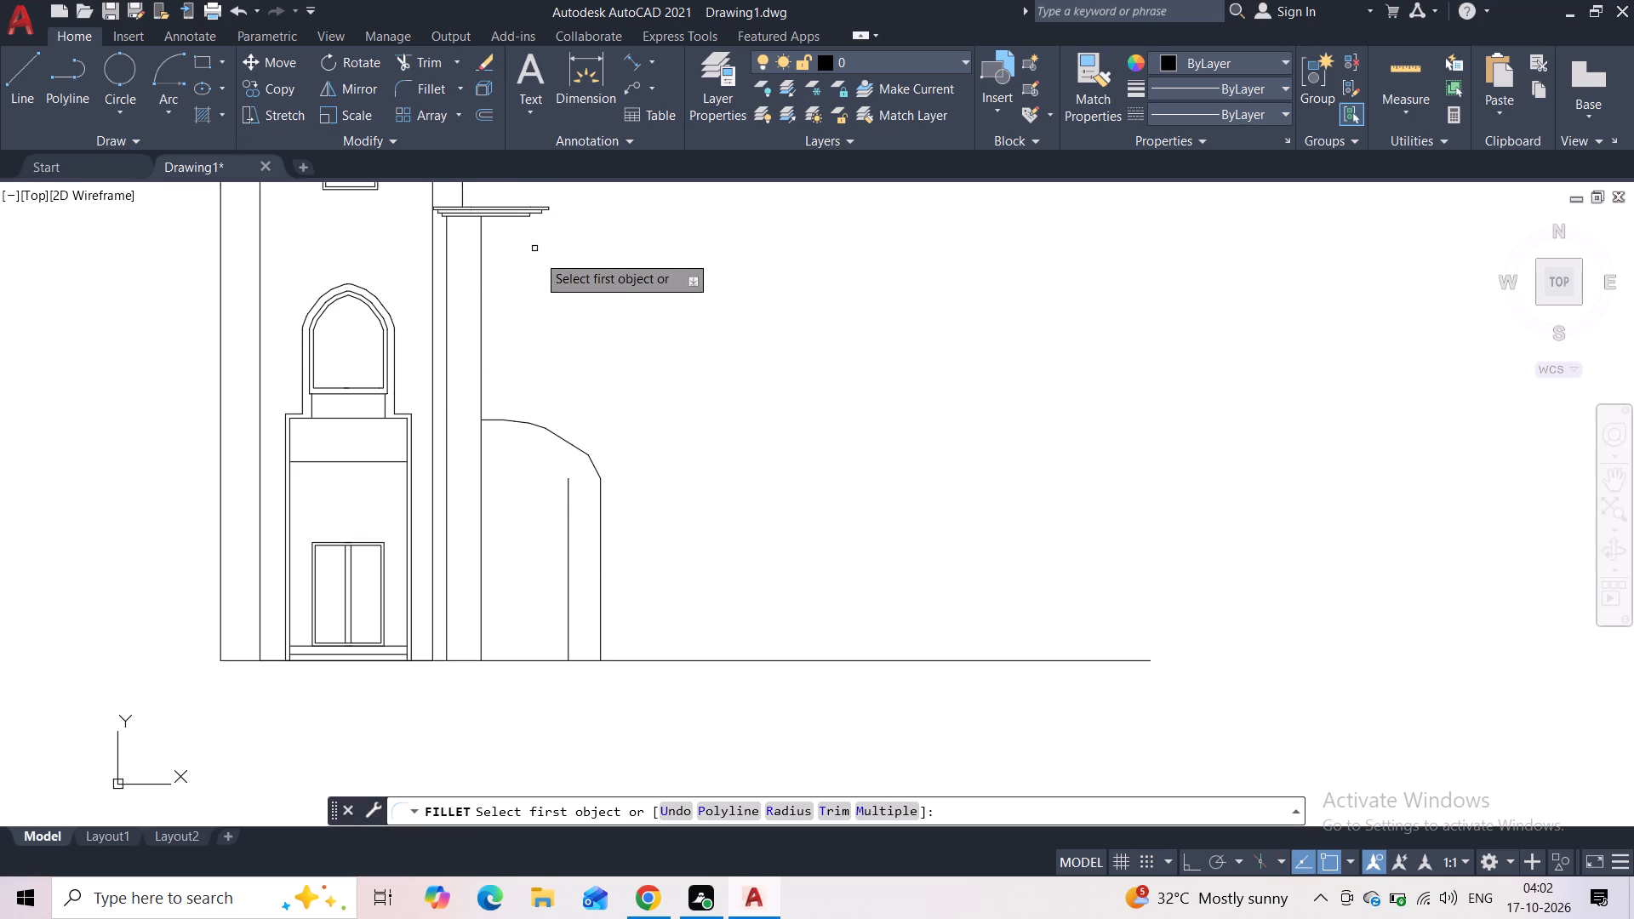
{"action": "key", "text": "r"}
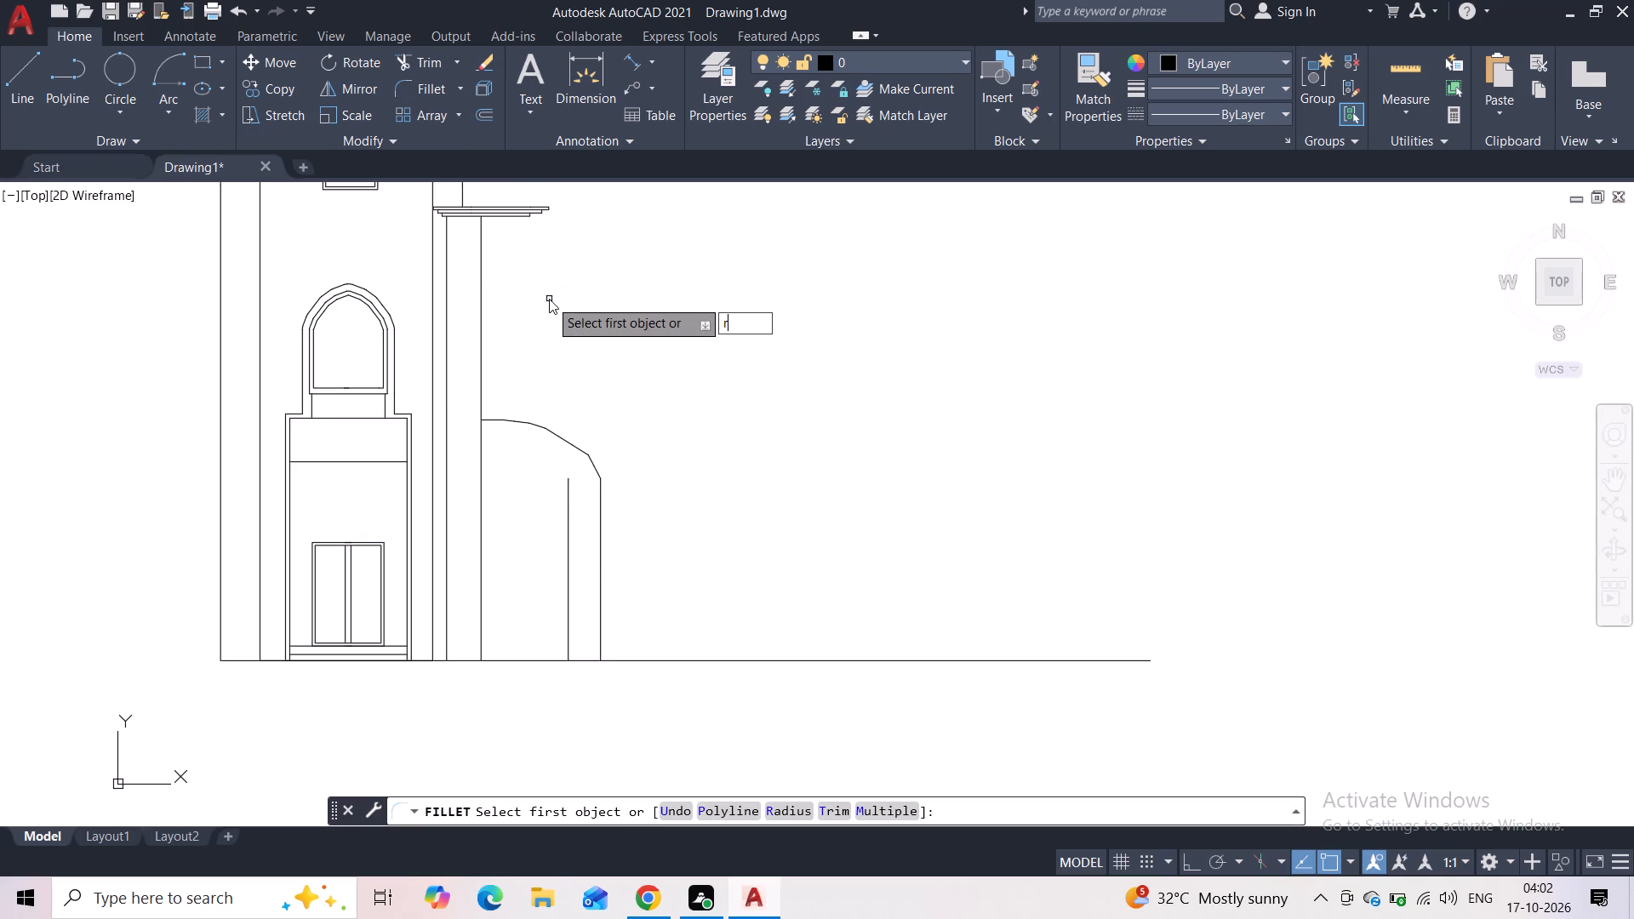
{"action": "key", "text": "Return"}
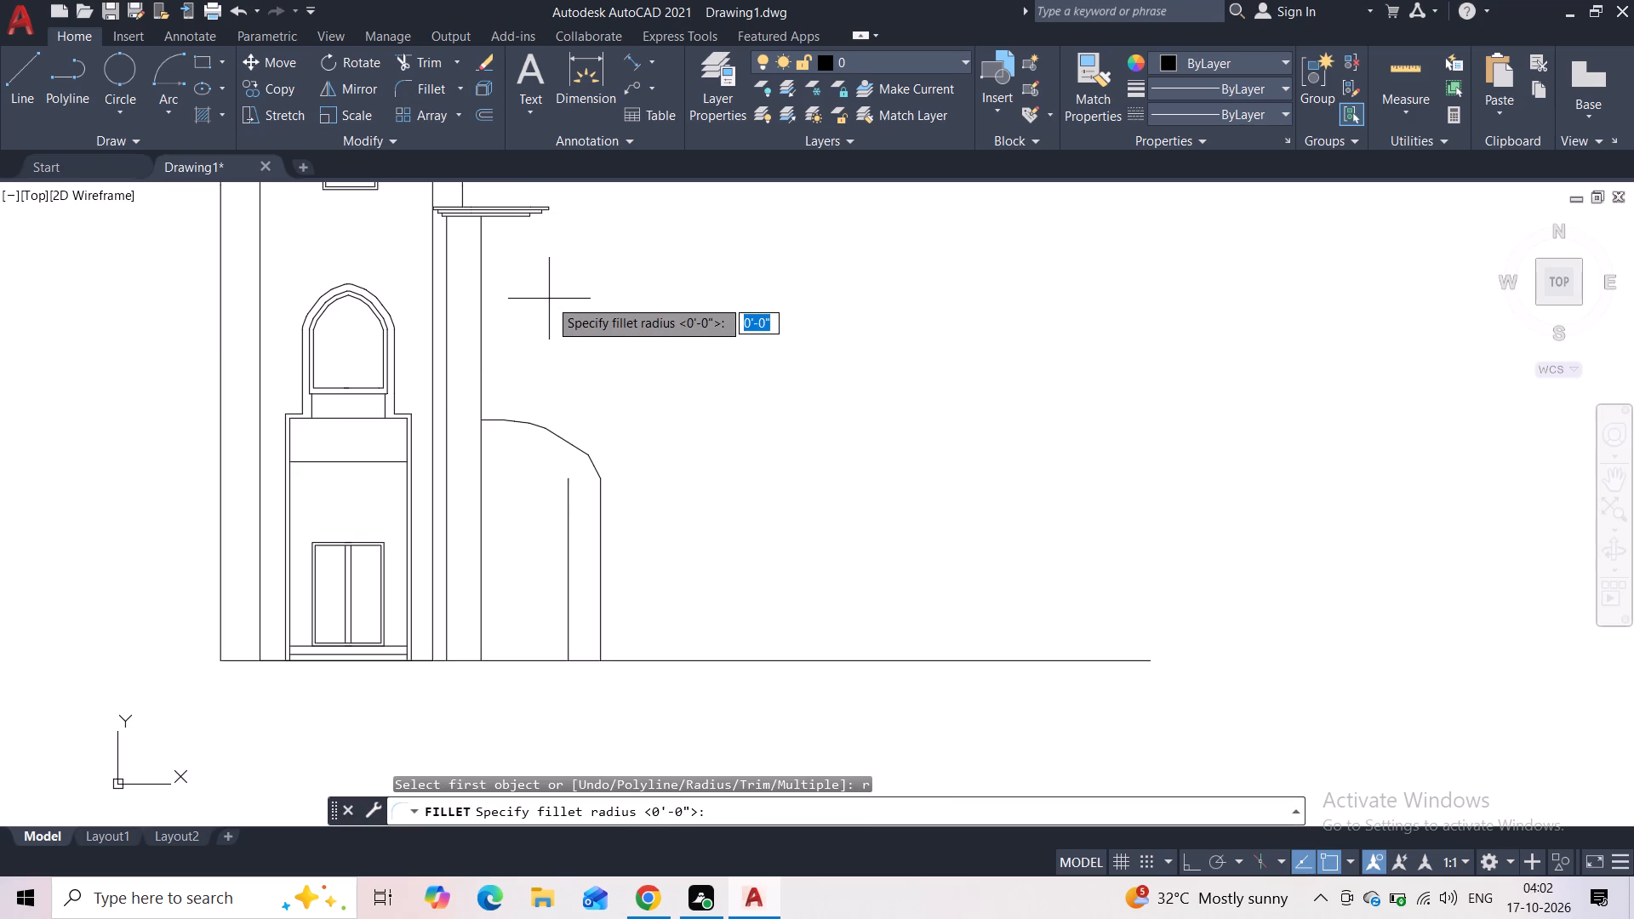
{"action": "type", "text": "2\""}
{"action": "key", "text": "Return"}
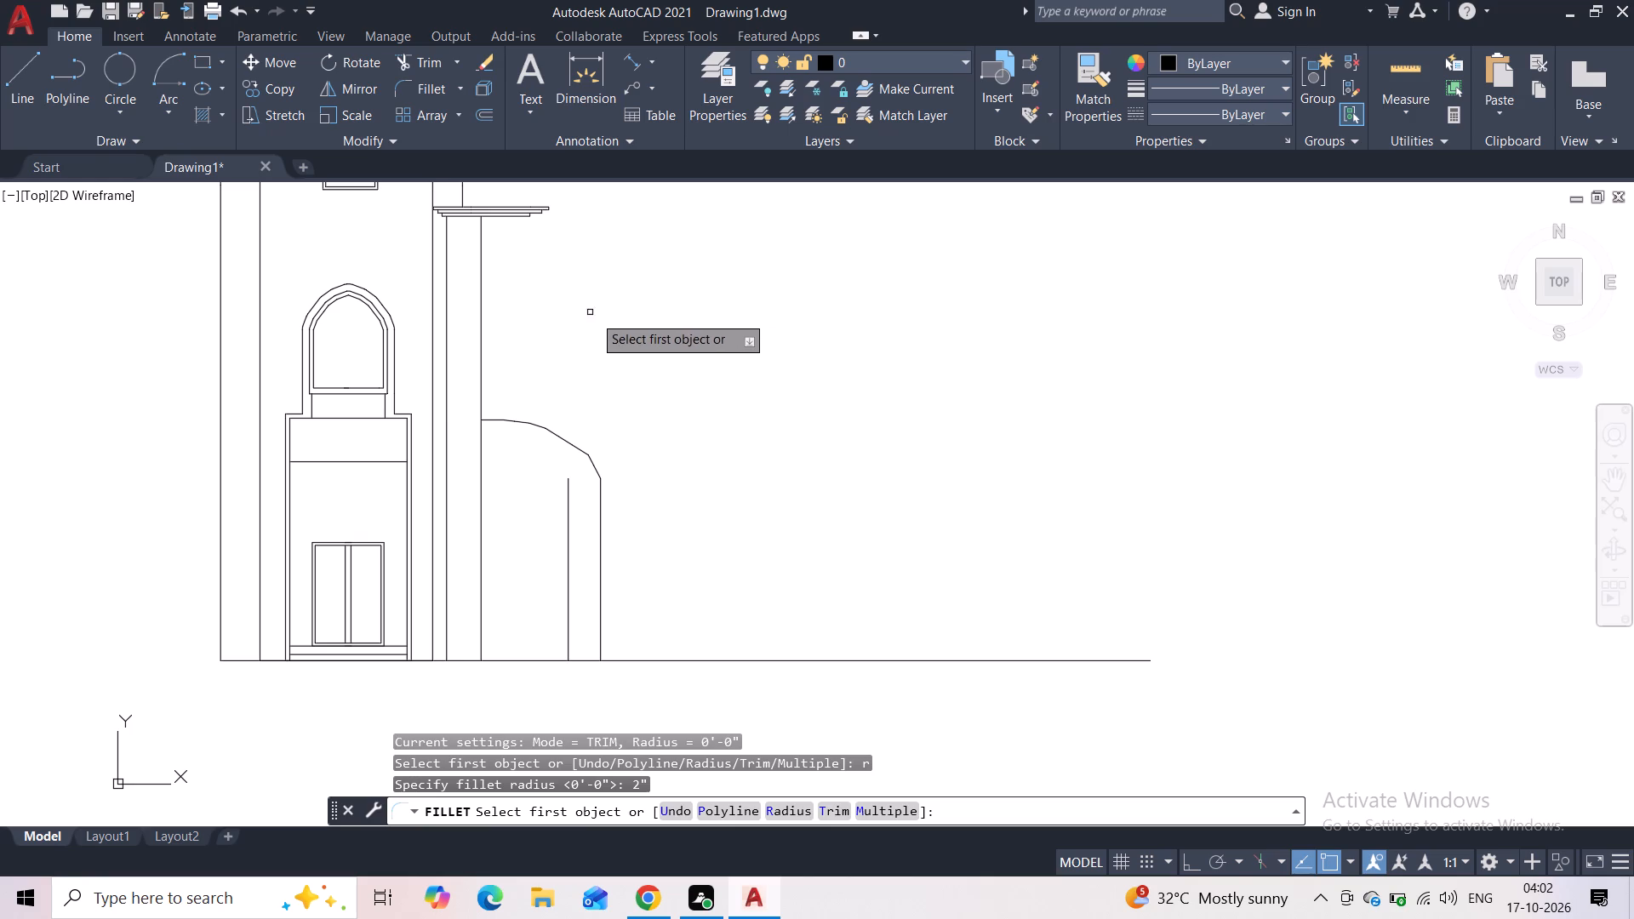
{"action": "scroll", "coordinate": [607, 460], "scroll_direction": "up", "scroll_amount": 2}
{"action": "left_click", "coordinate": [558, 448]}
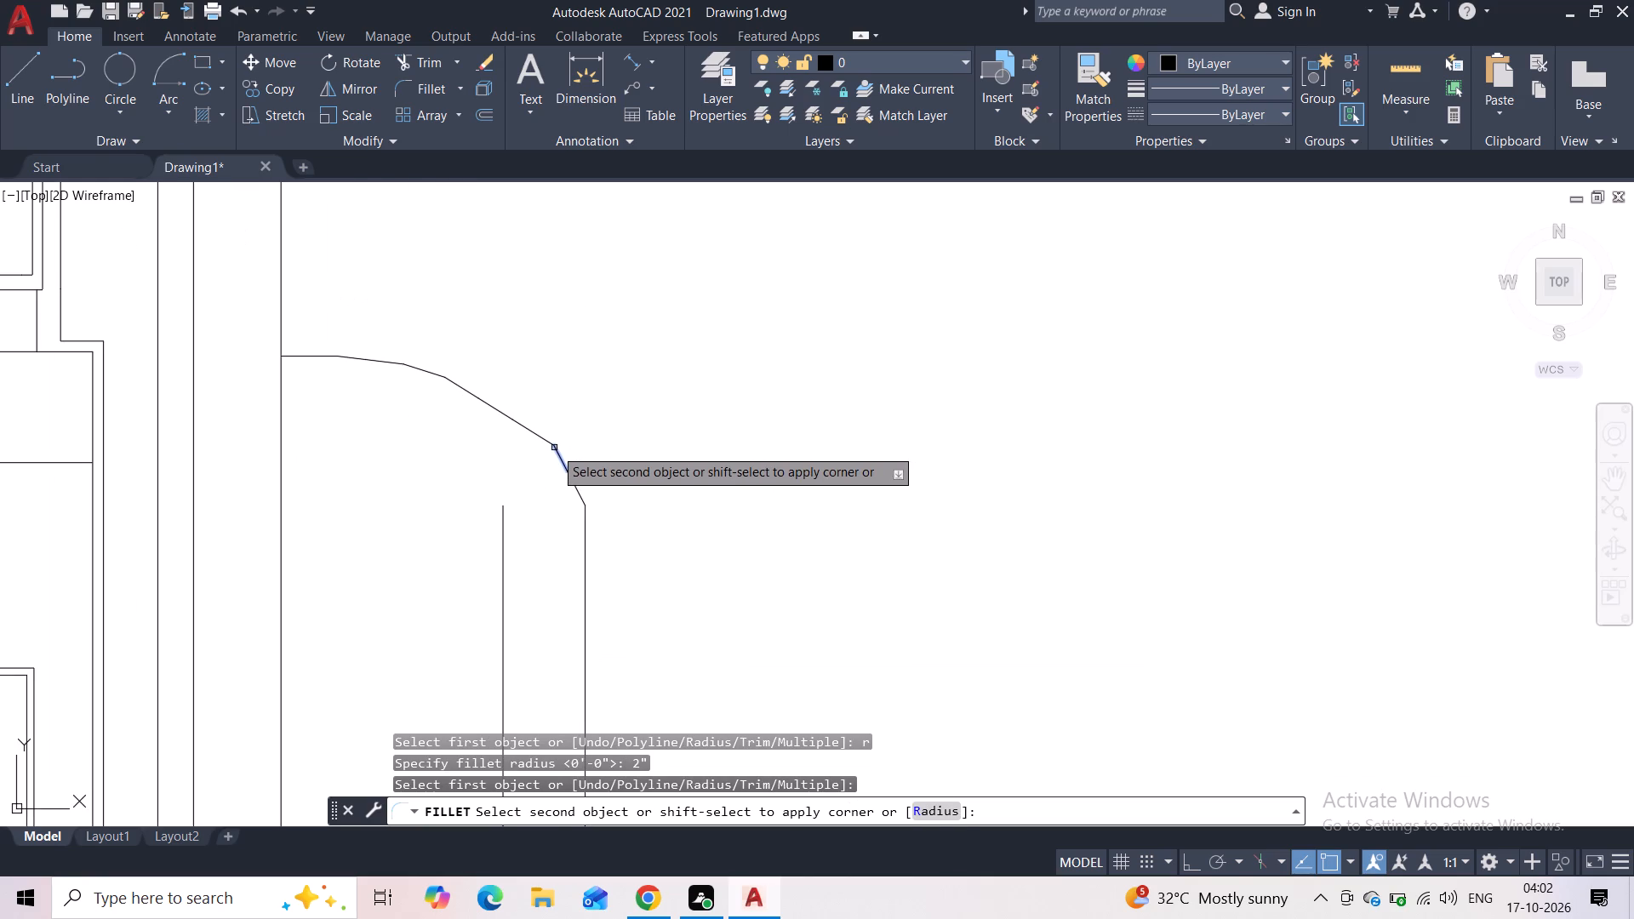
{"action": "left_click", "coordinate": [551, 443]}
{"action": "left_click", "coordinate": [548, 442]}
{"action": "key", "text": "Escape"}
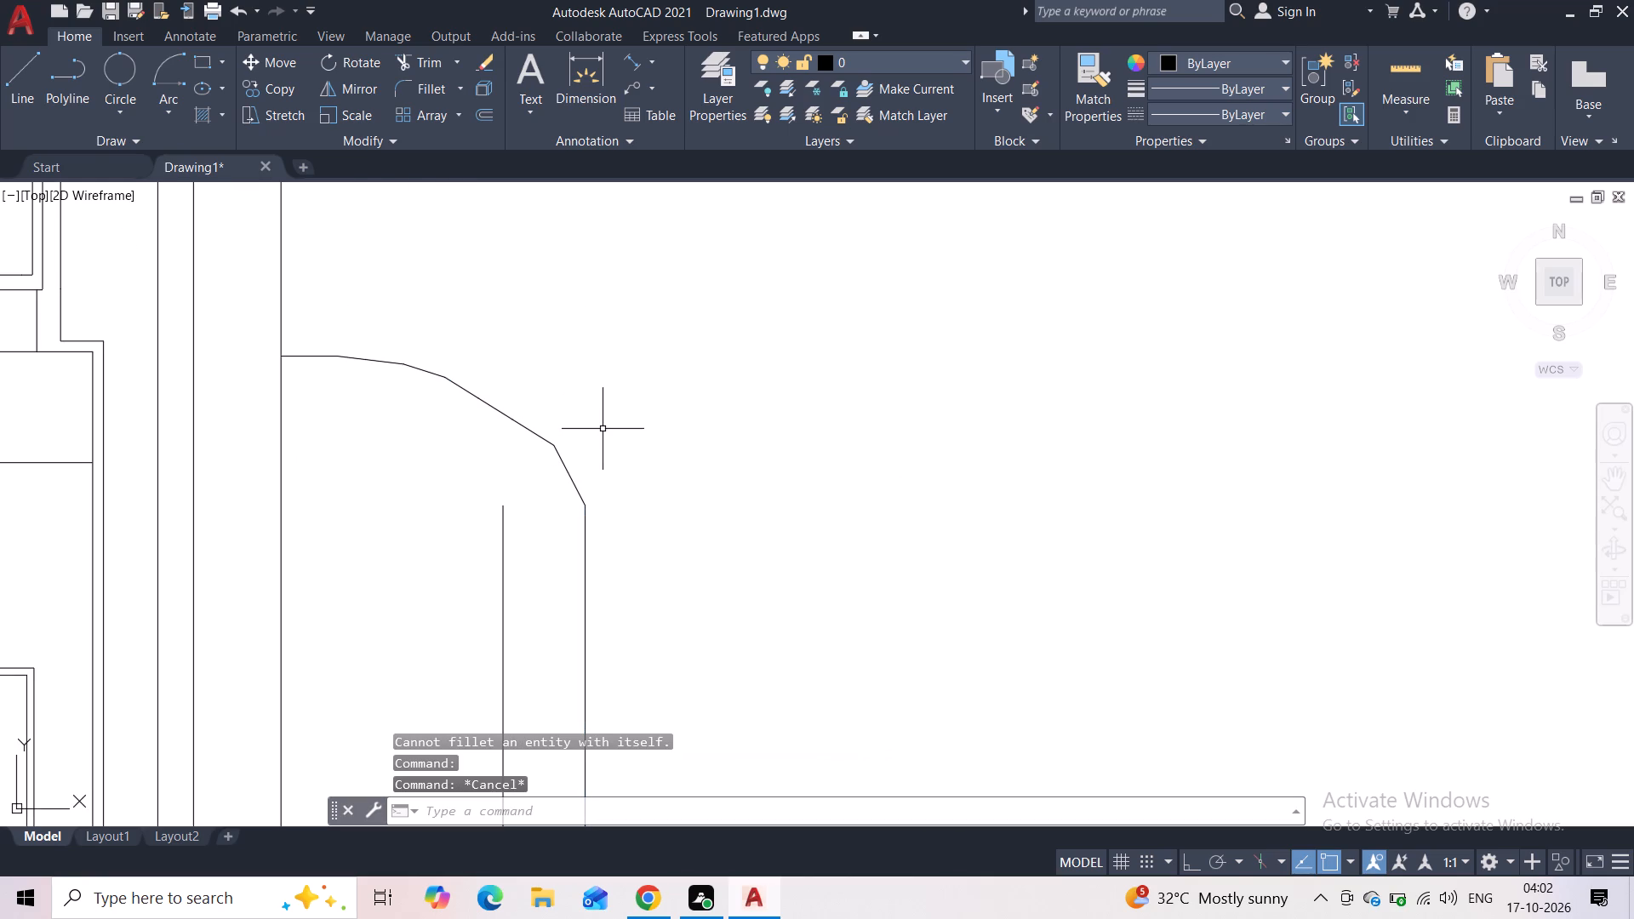
Draw a horizontal base line between the pillar's two vertical lines, a short distance above the ground line.
{"action": "scroll", "coordinate": [603, 429], "scroll_direction": "down", "scroll_amount": 4}
{"action": "scroll", "coordinate": [622, 445], "scroll_direction": "up", "scroll_amount": 2}
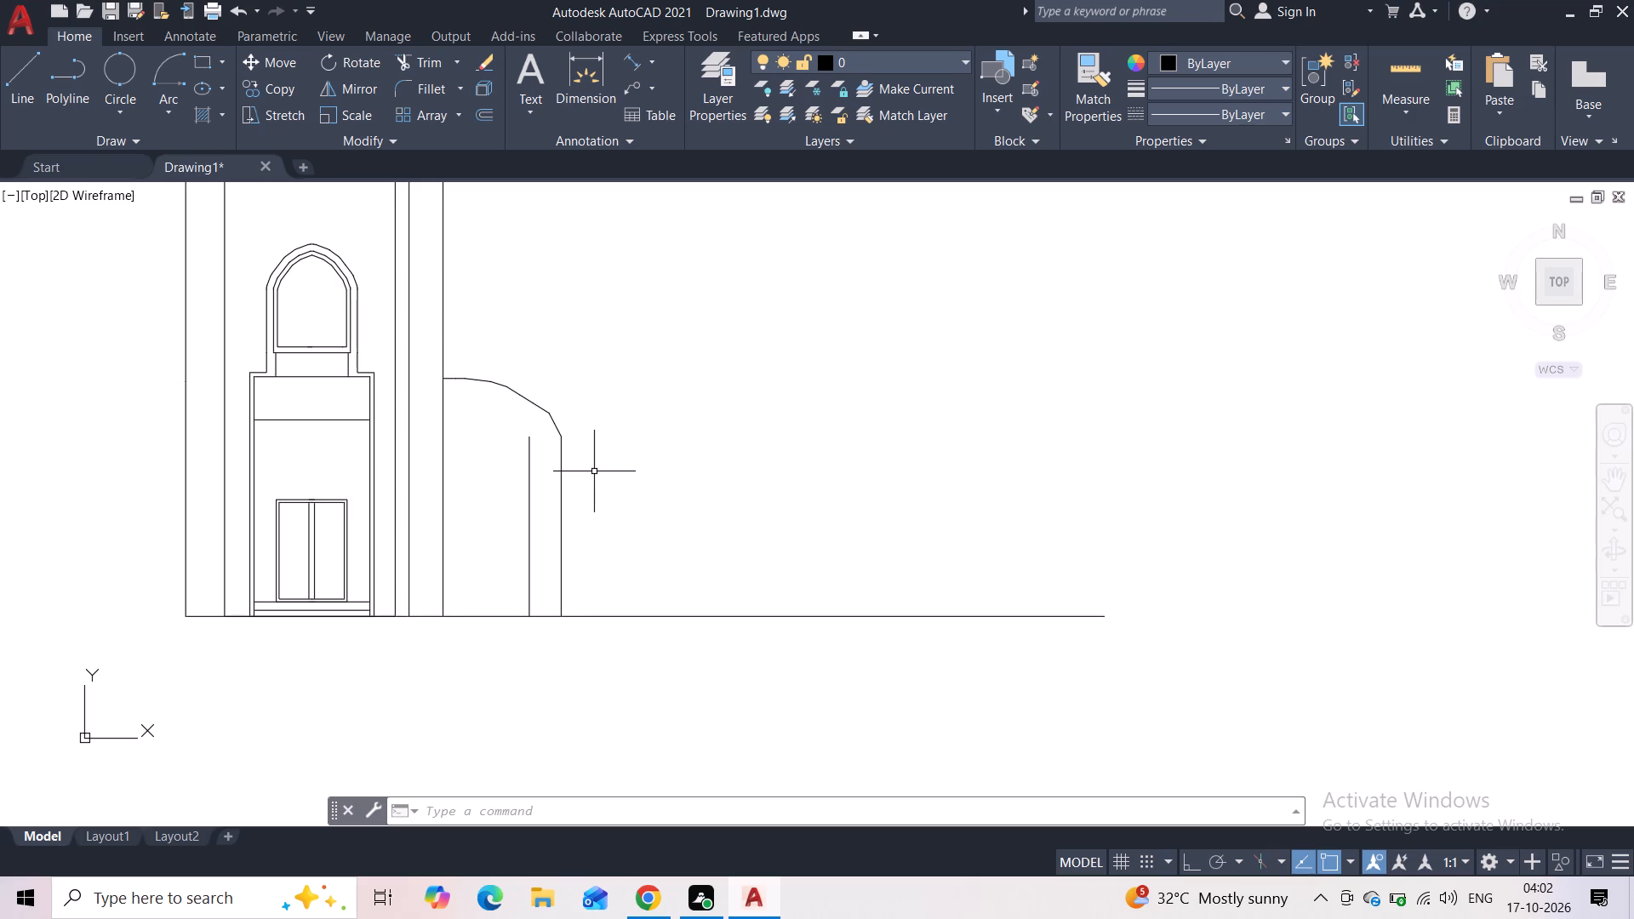
{"action": "left_click", "coordinate": [22, 89]}
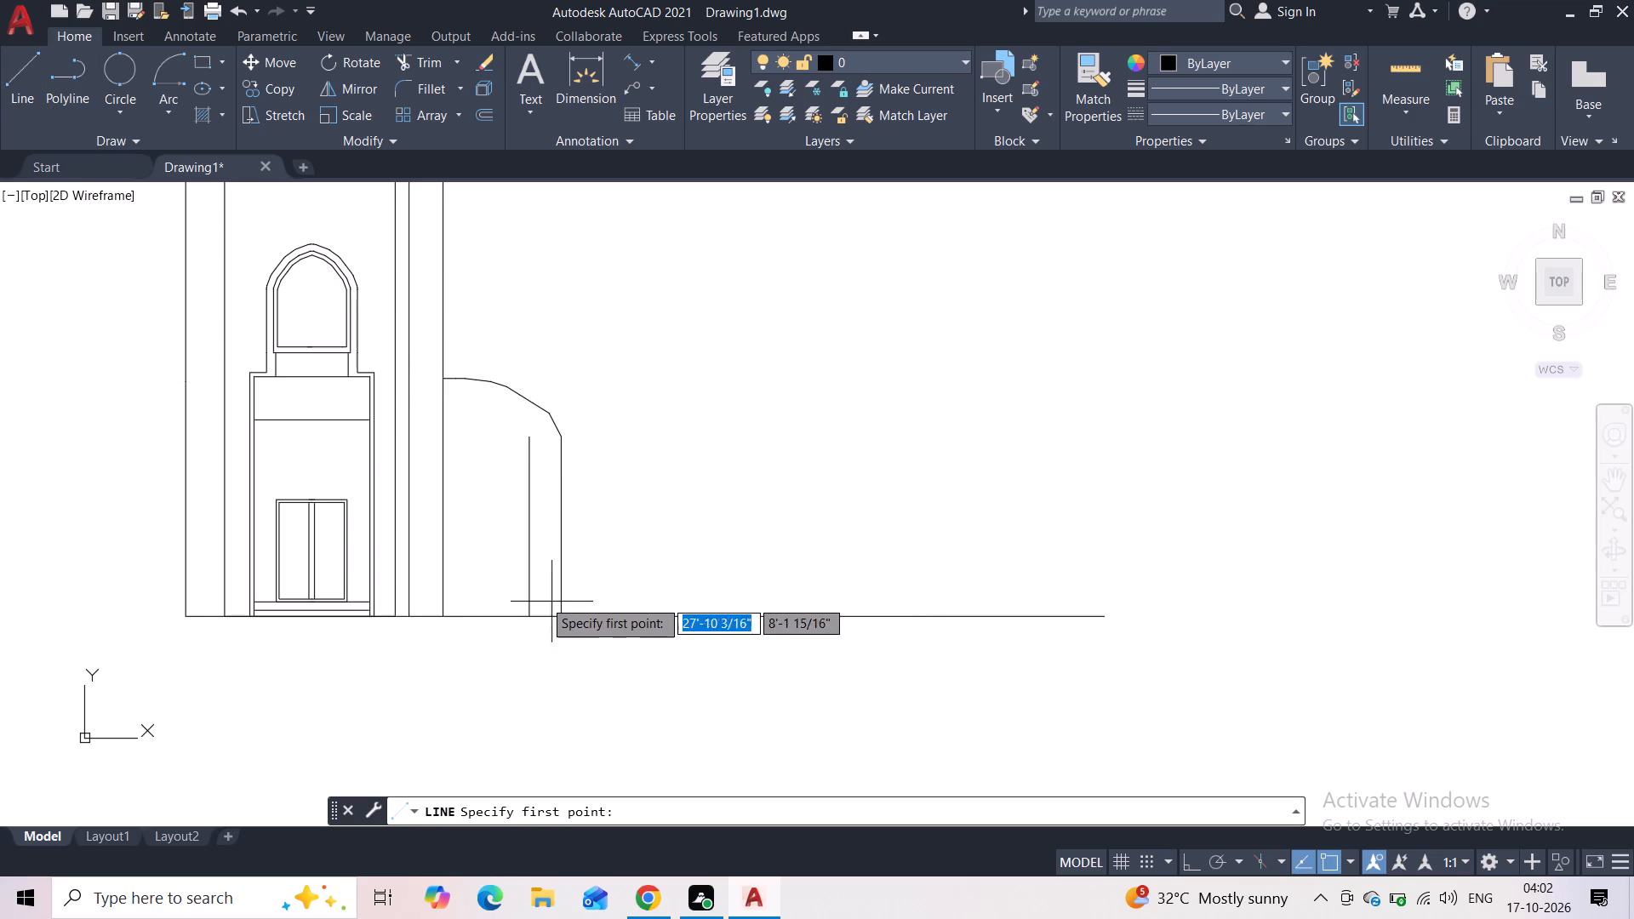
{"action": "scroll", "coordinate": [541, 599], "scroll_direction": "up", "scroll_amount": 2}
{"action": "left_click", "coordinate": [506, 596]}
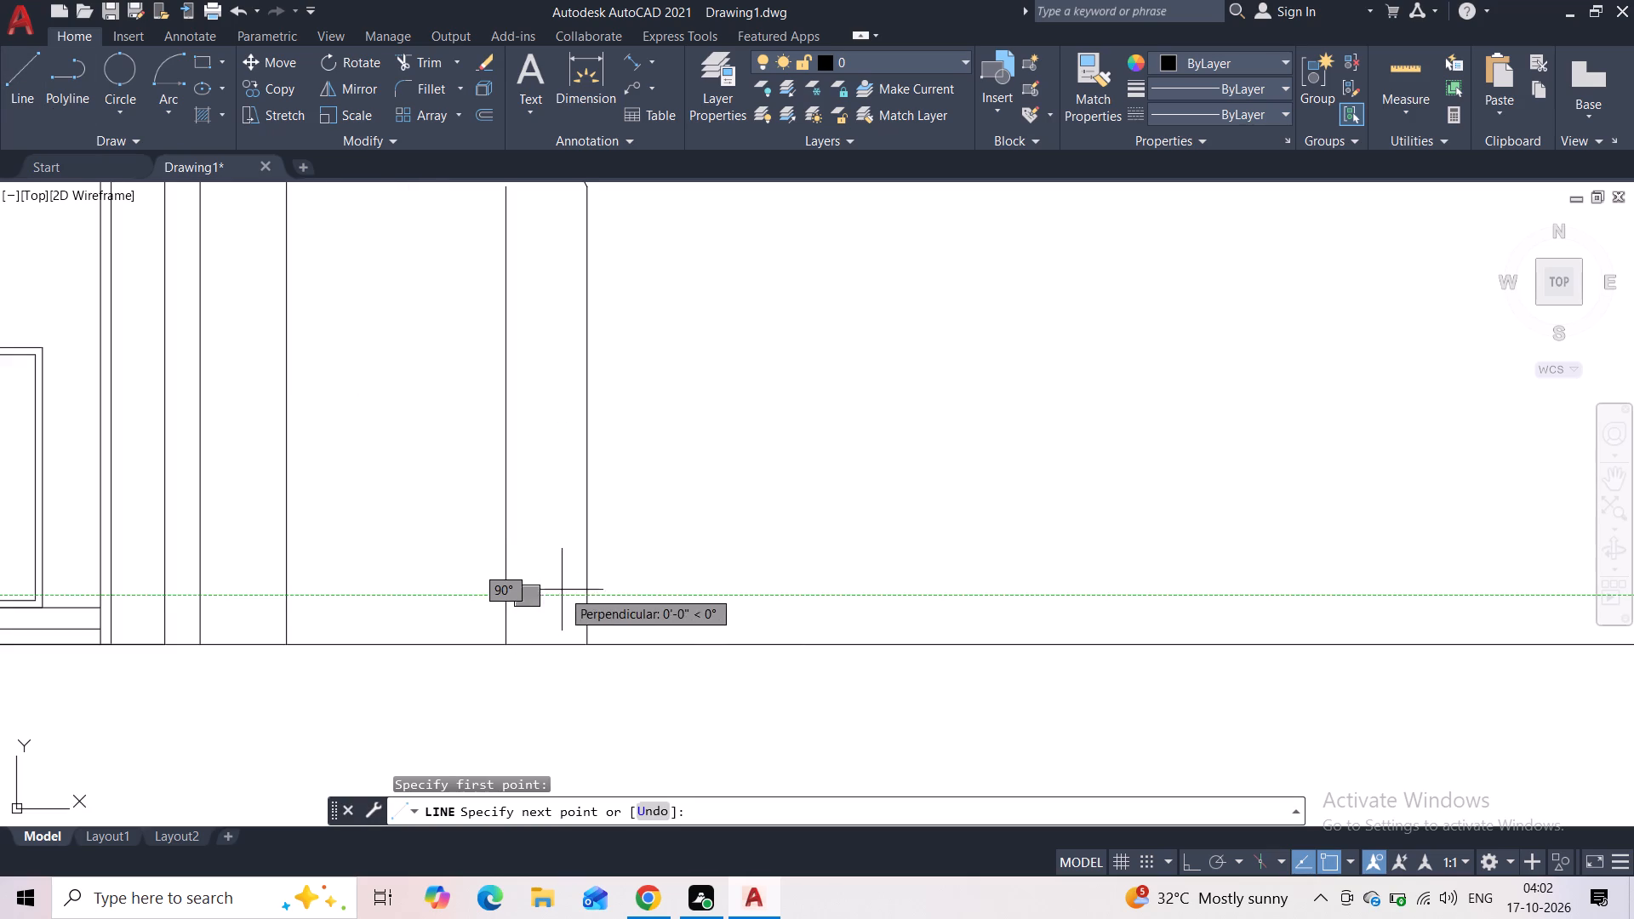
{"action": "left_click", "coordinate": [587, 599]}
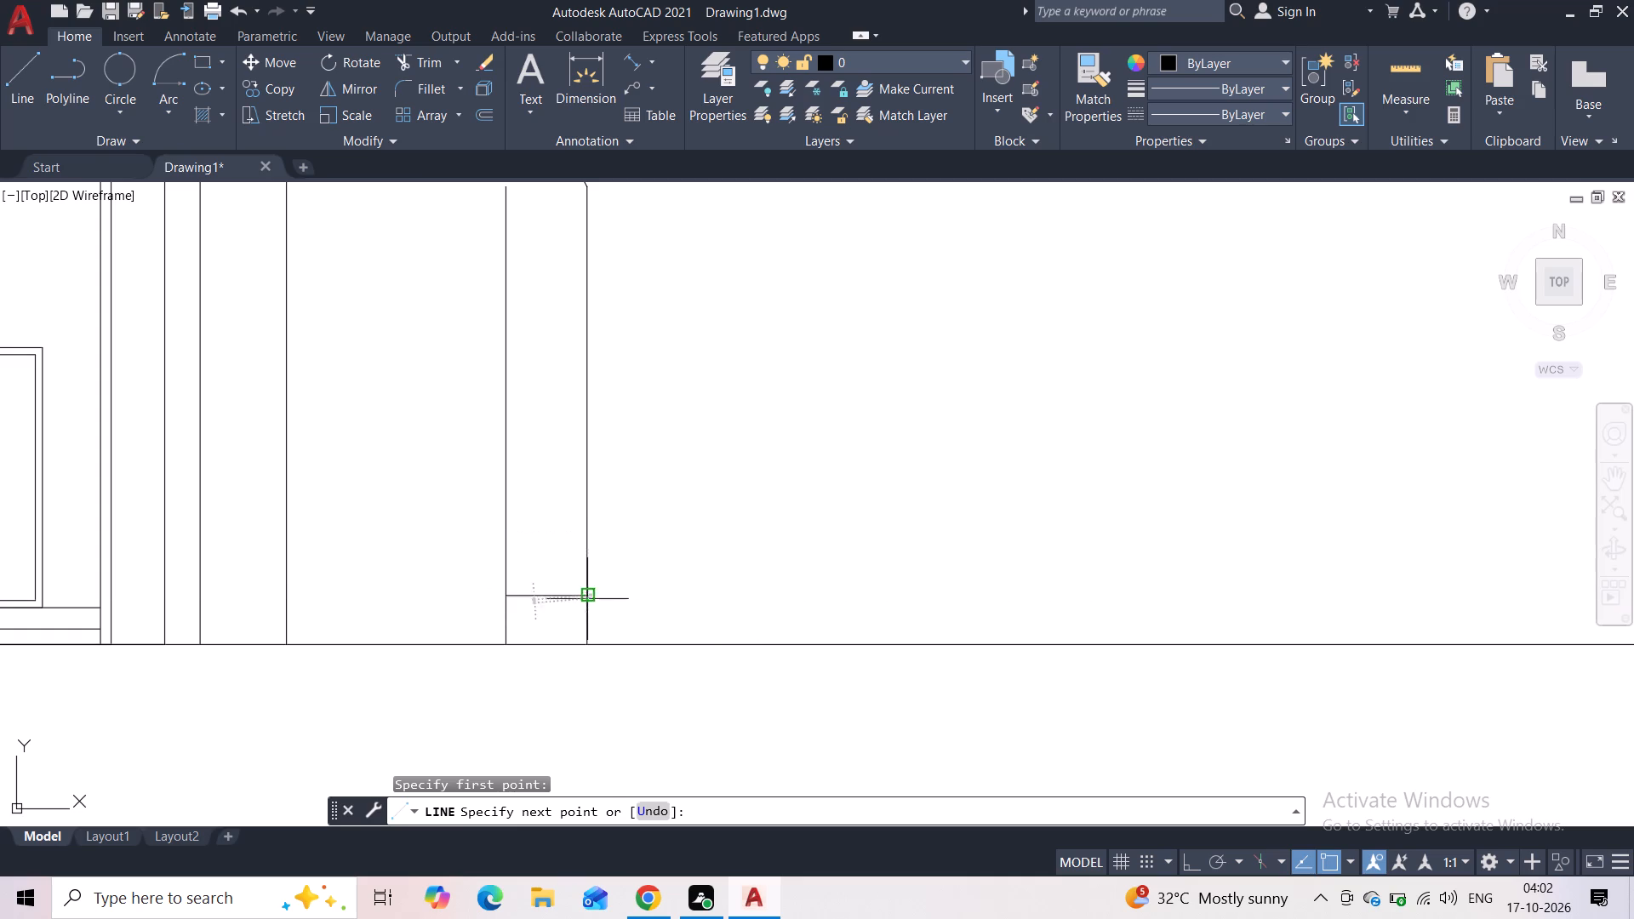
{"action": "key", "text": "Escape"}
With Ortho on, draw three horizontal lines across the second pillar, stacked at roughly even spacing above its base line.
{"action": "key", "text": "F8"}
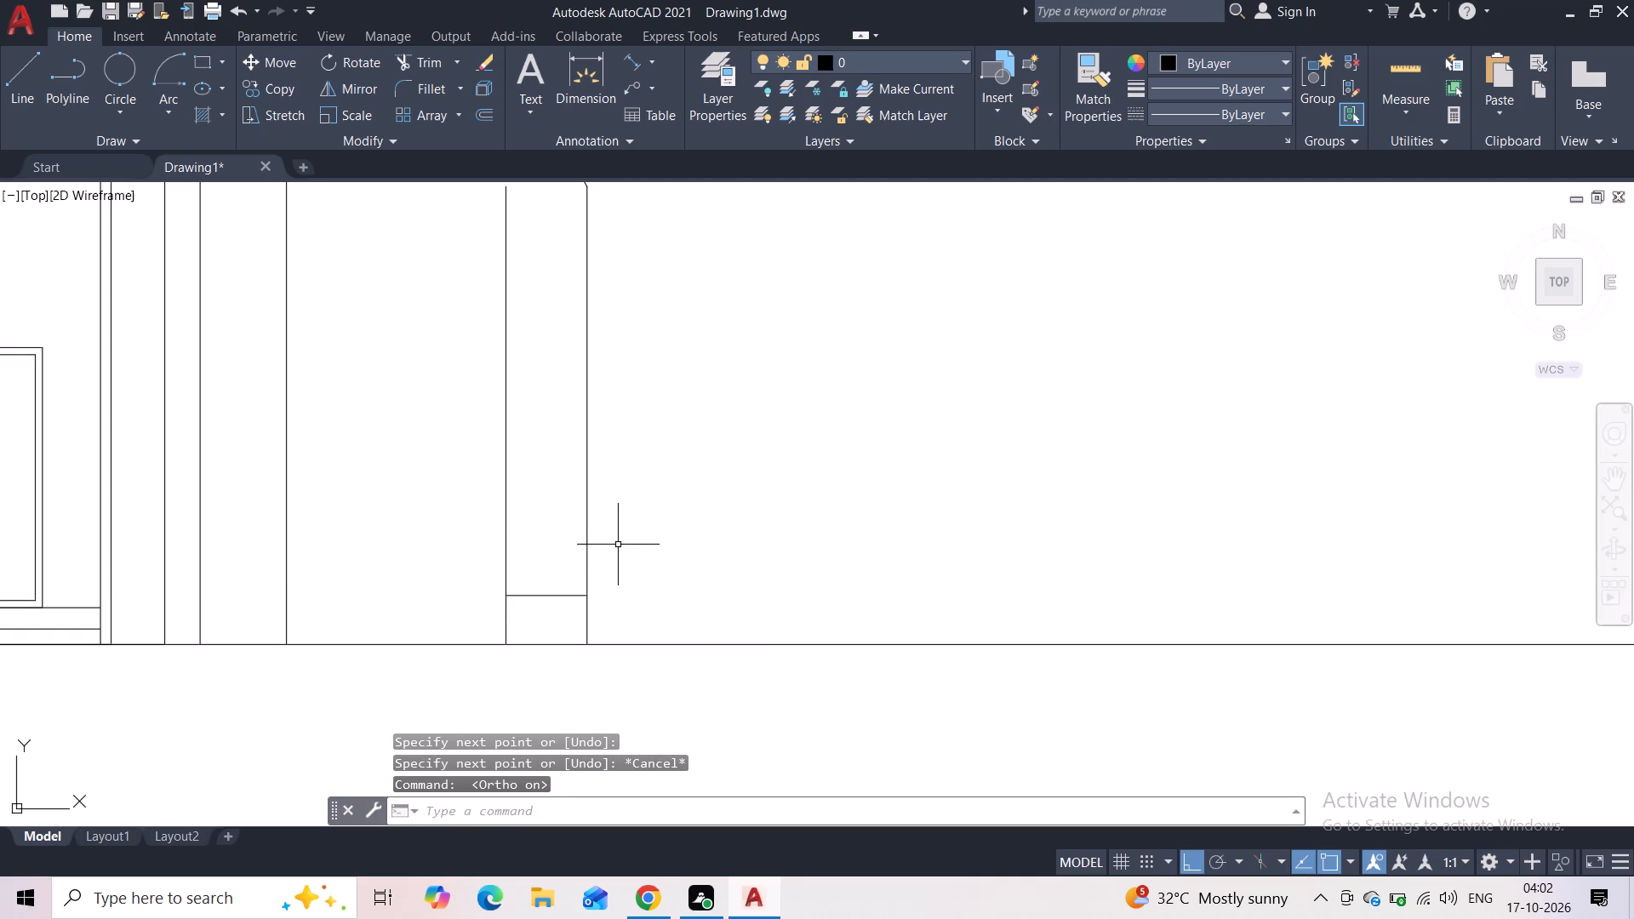
{"action": "key", "text": "space"}
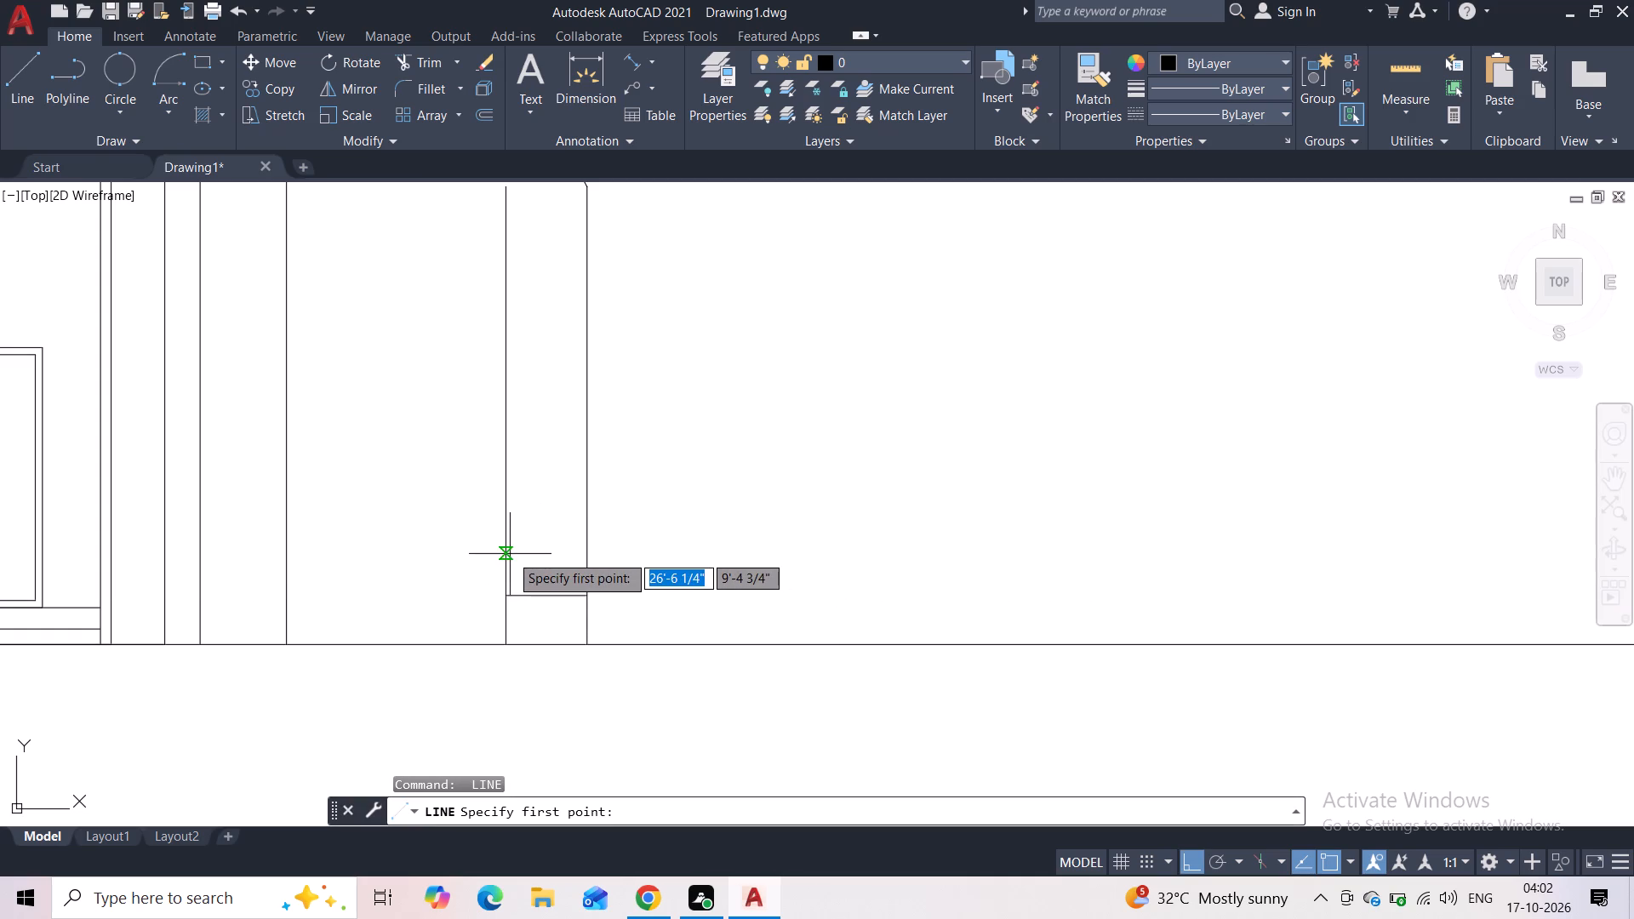
{"action": "left_click", "coordinate": [510, 554]}
{"action": "left_click", "coordinate": [582, 554]}
{"action": "key", "text": "space"}
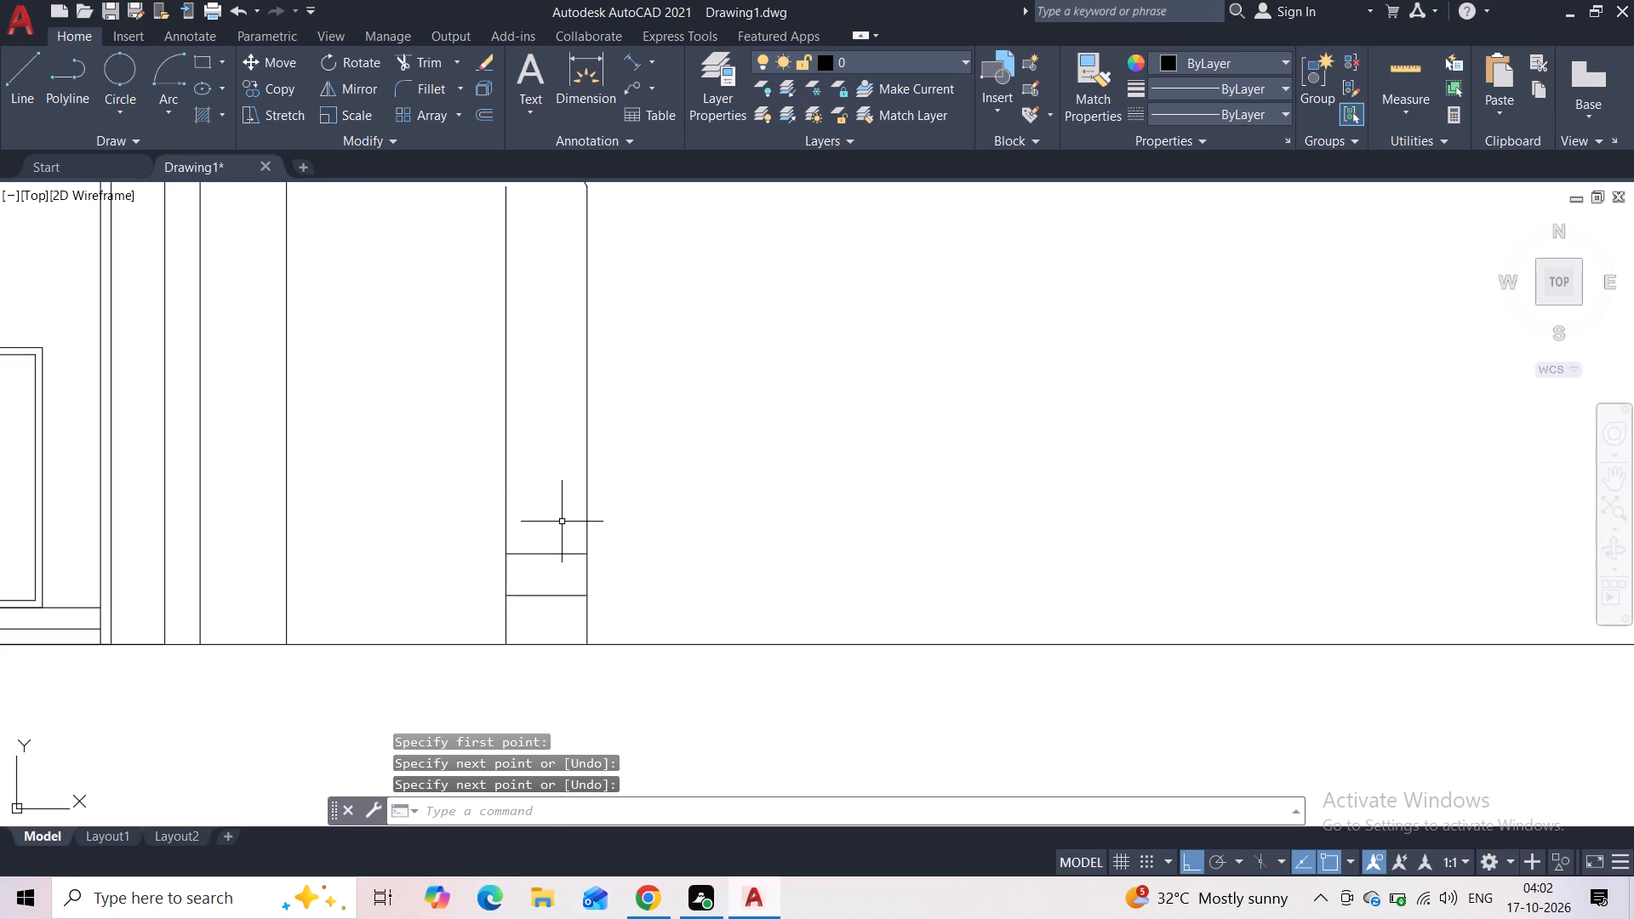
{"action": "key", "text": "space"}
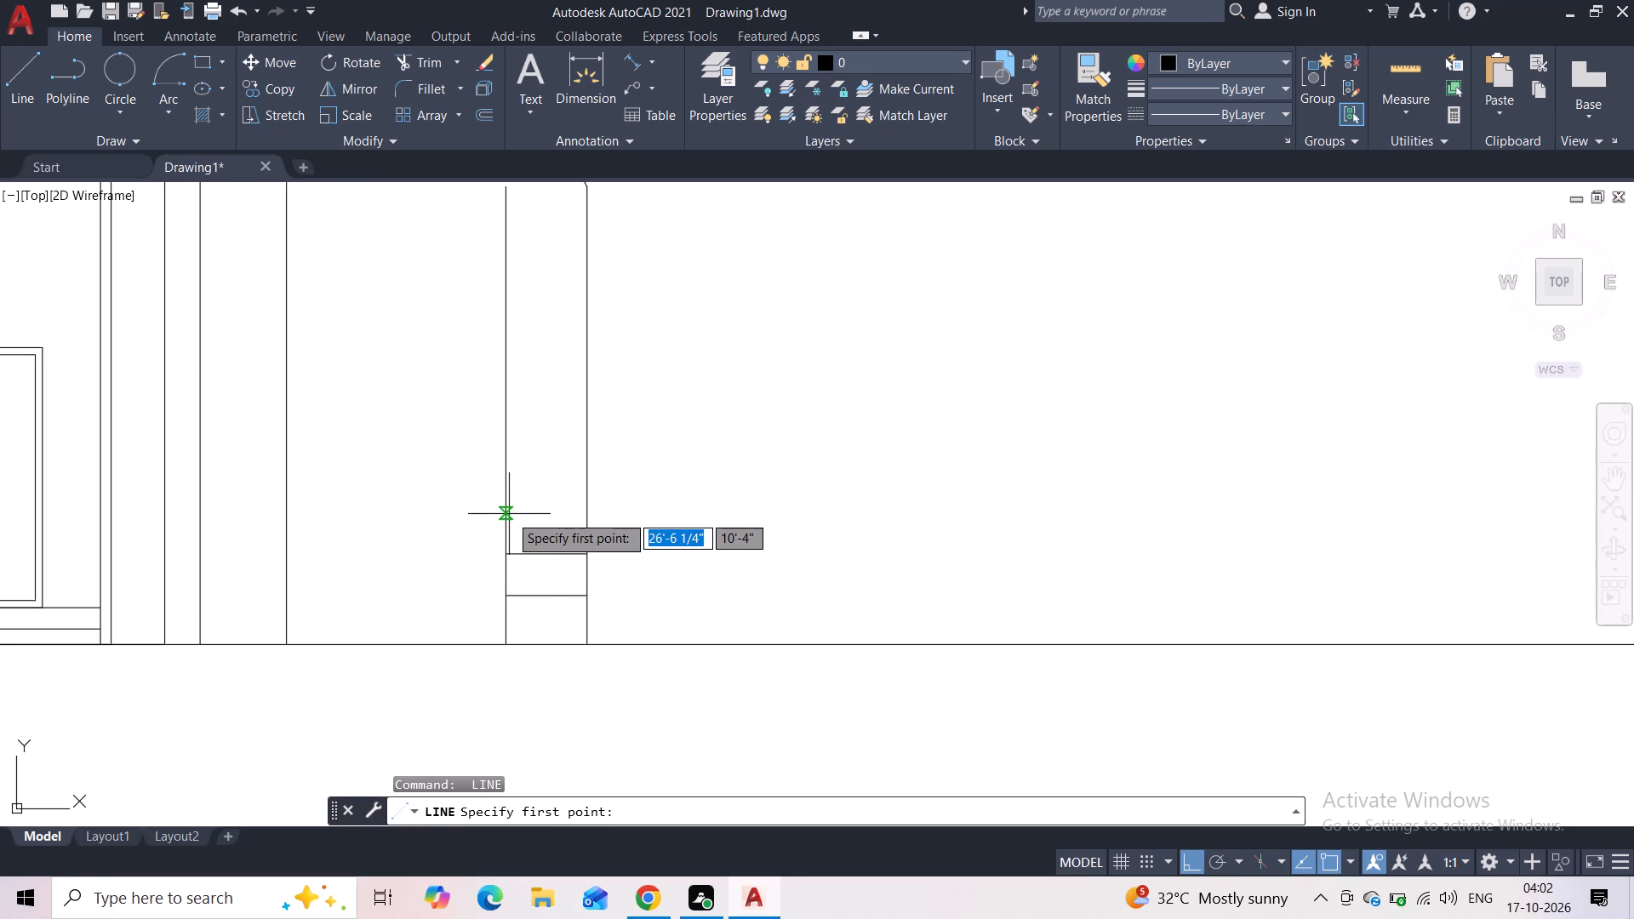
{"action": "left_click", "coordinate": [509, 514]}
{"action": "left_click", "coordinate": [586, 518]}
{"action": "key", "text": "space"}
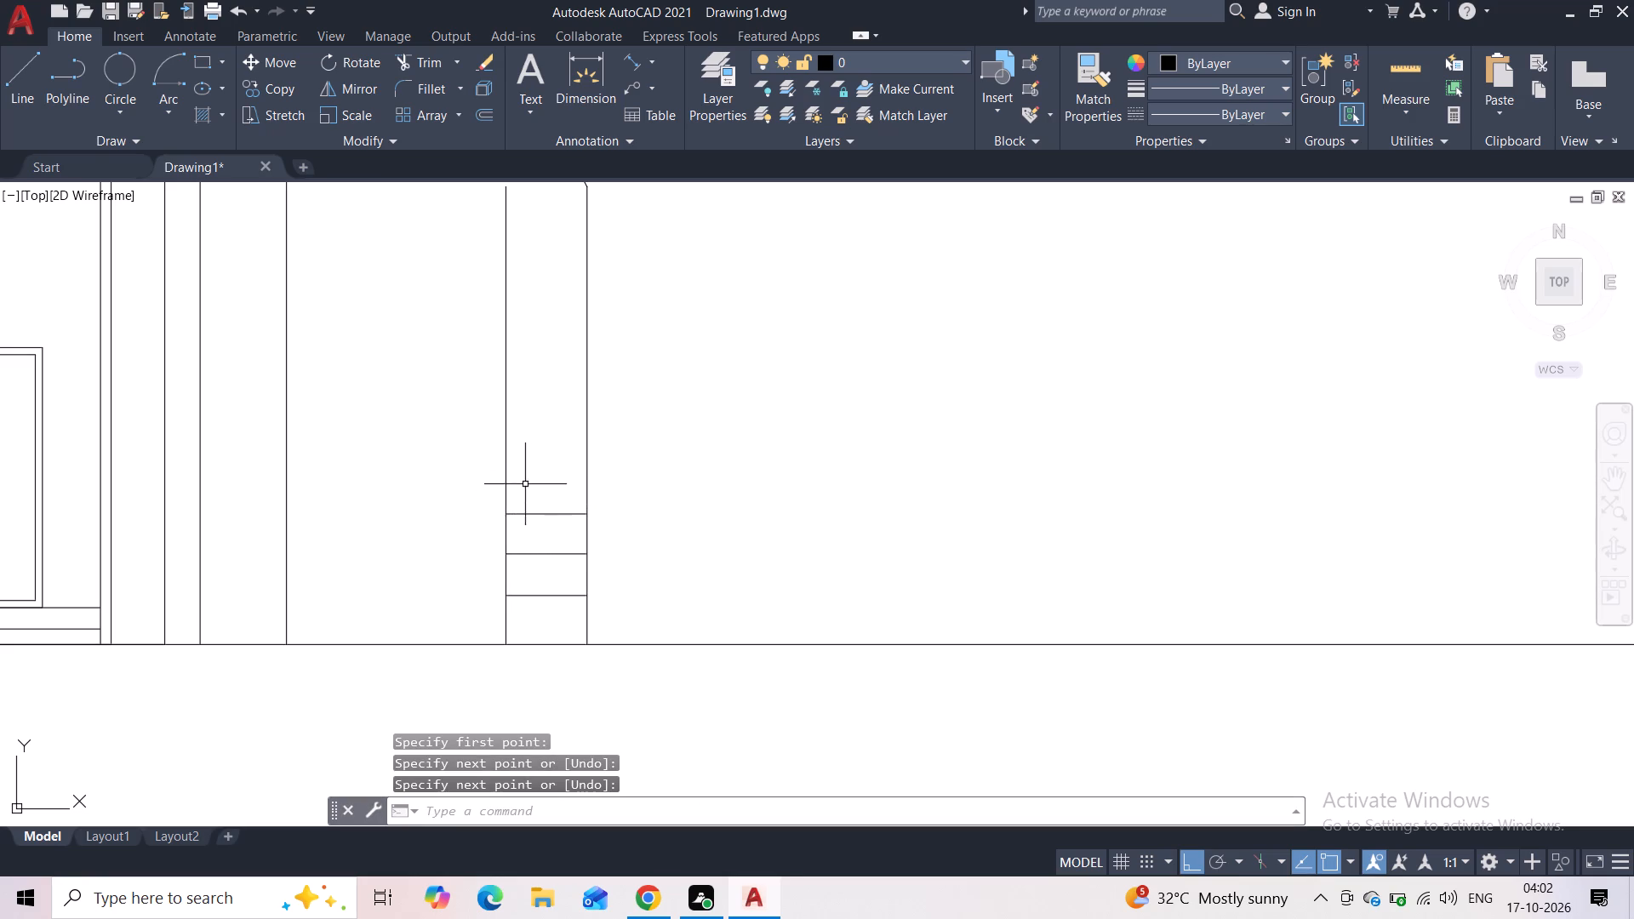
{"action": "key", "text": "space"}
{"action": "left_click", "coordinate": [508, 481]}
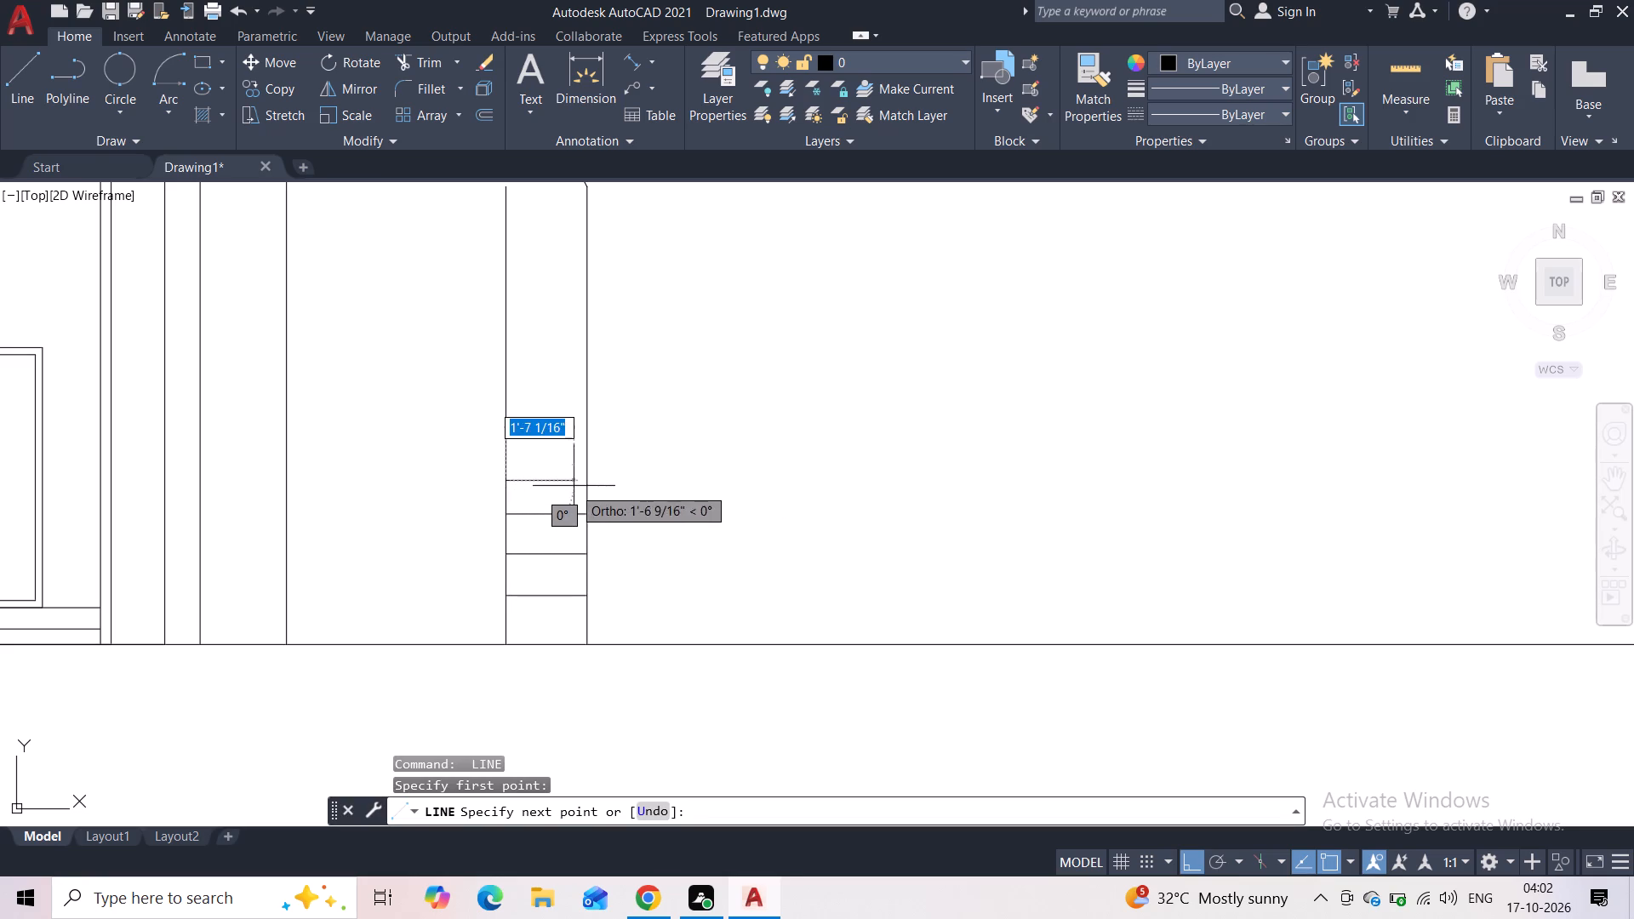
{"action": "left_click", "coordinate": [586, 483]}
{"action": "key", "text": "space"}
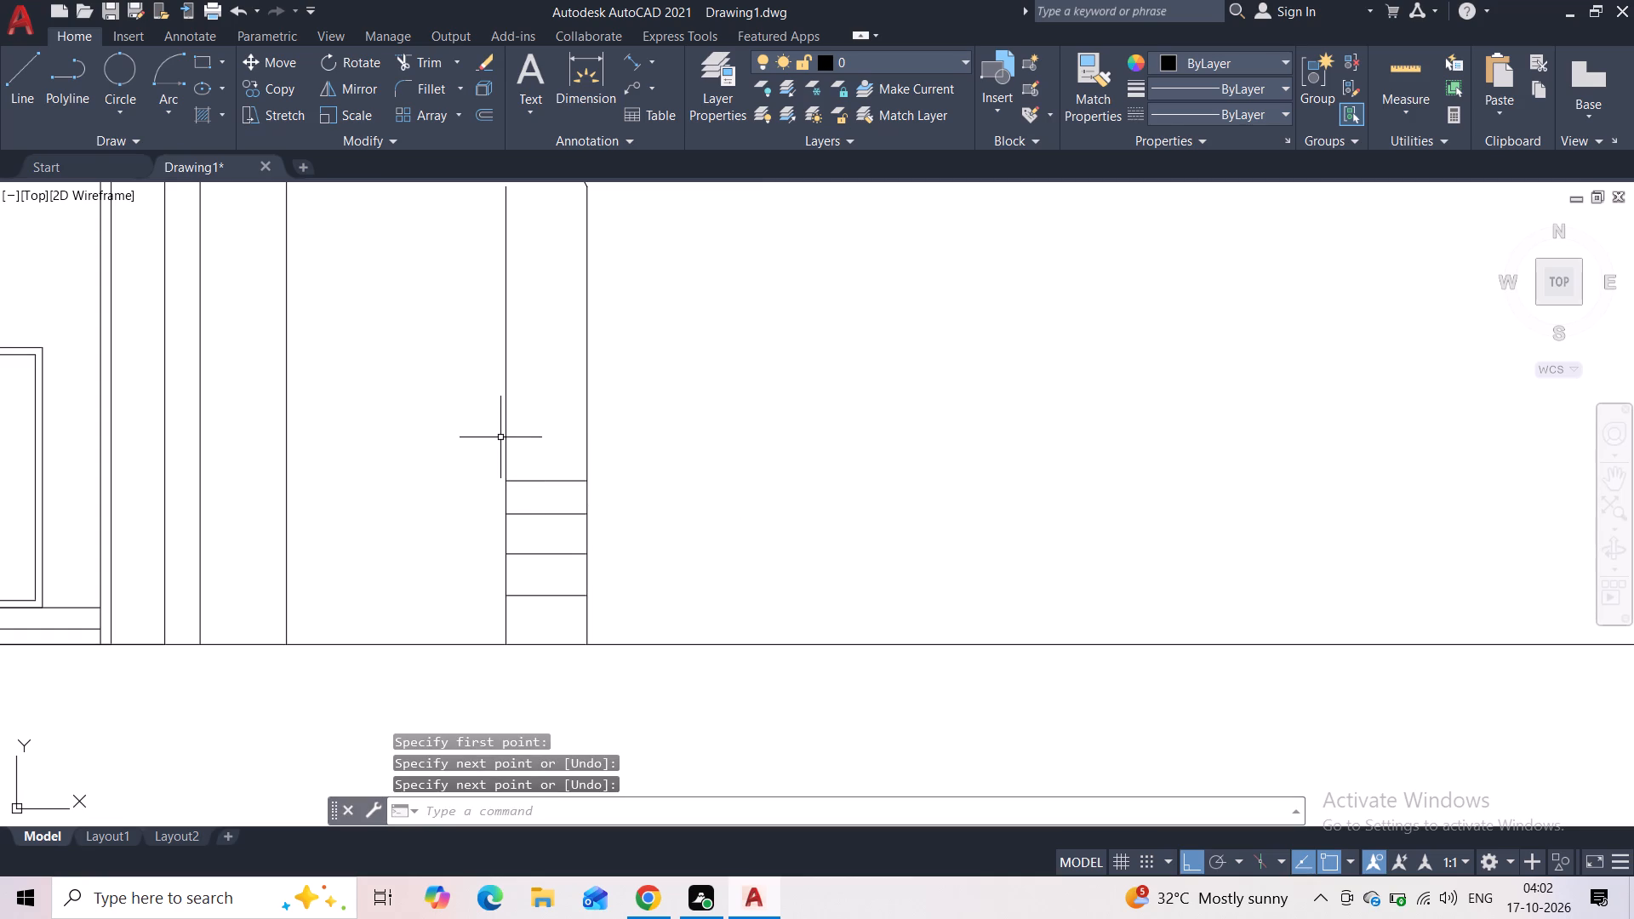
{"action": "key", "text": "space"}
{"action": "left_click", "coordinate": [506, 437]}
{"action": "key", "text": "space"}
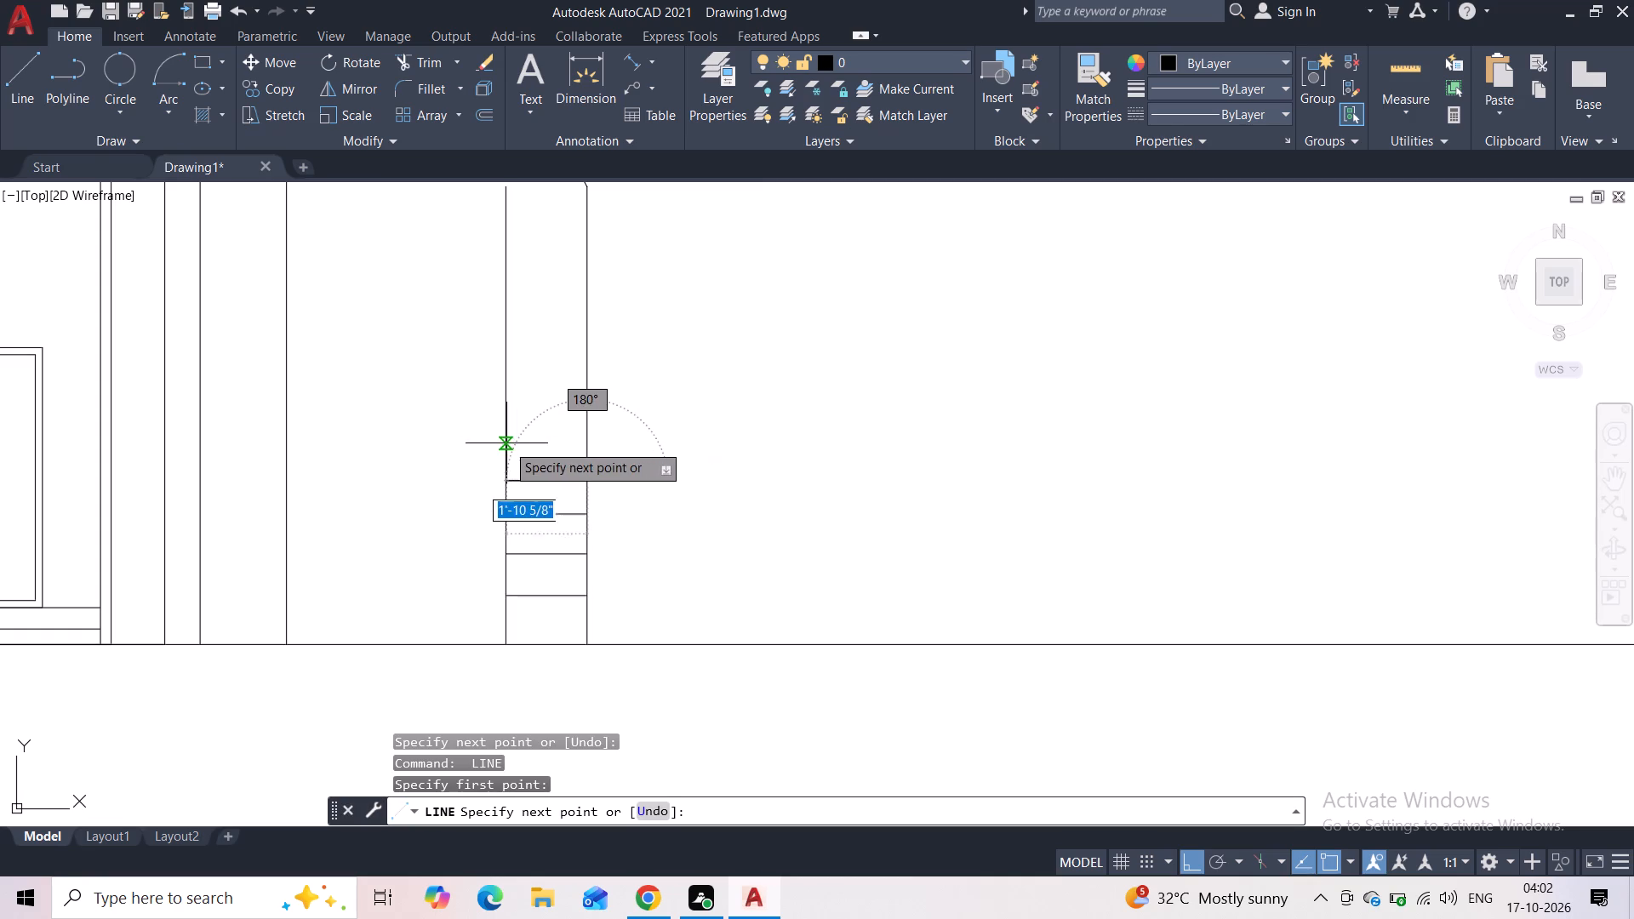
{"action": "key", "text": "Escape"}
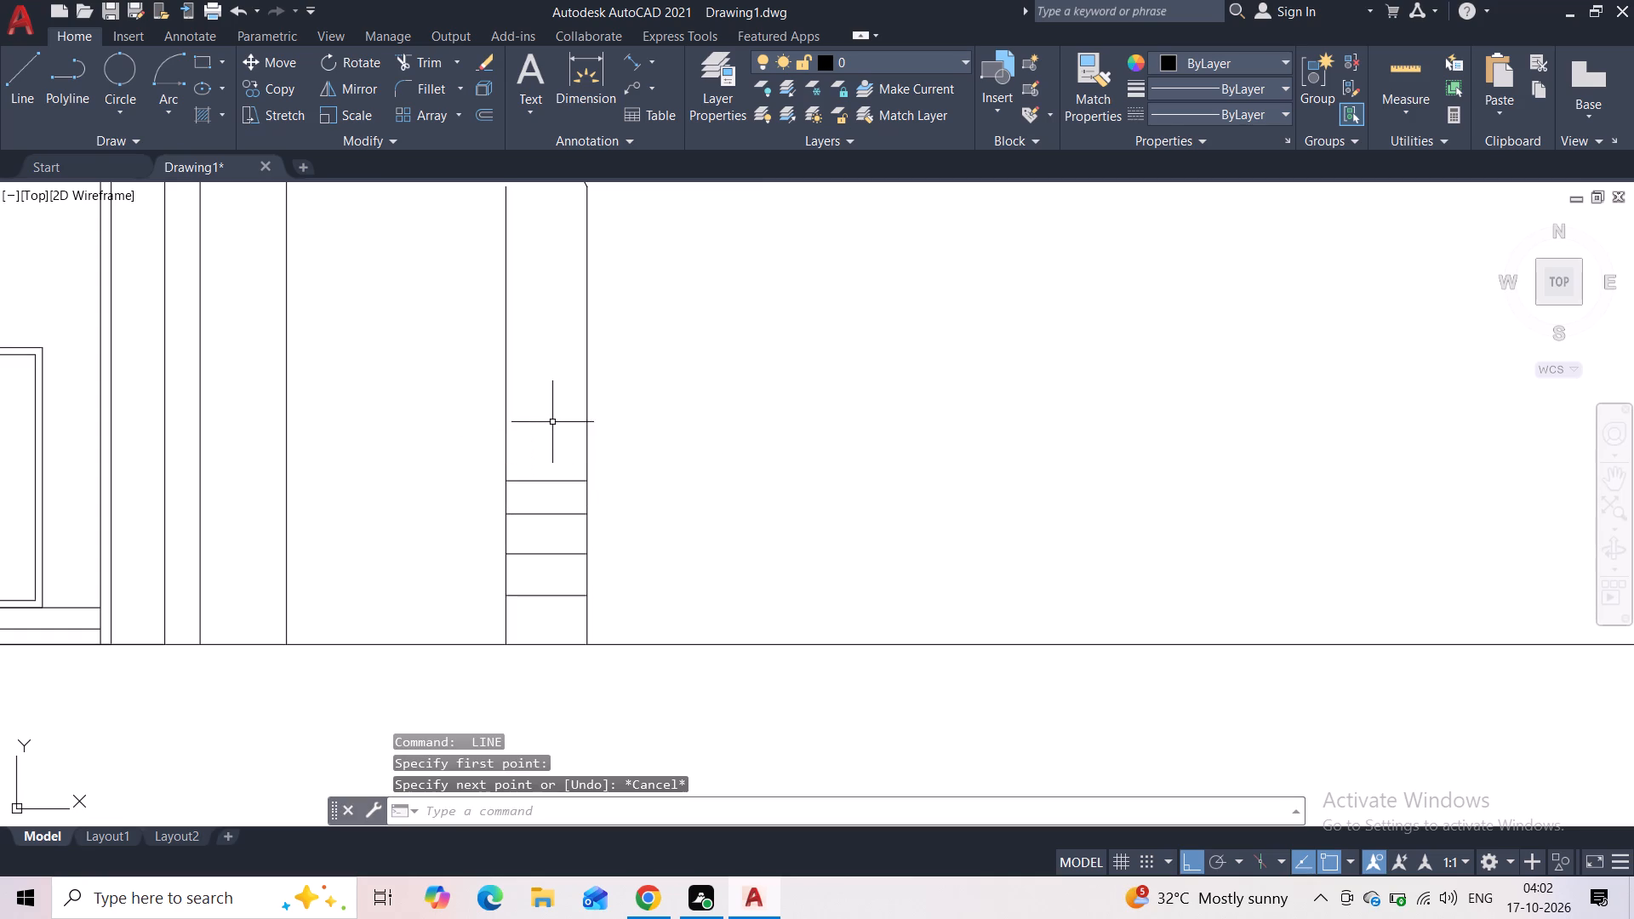
Draw three more horizontal lines between the pillar's two verticals, continuing the stack of bands upward.
{"action": "key", "text": "space"}
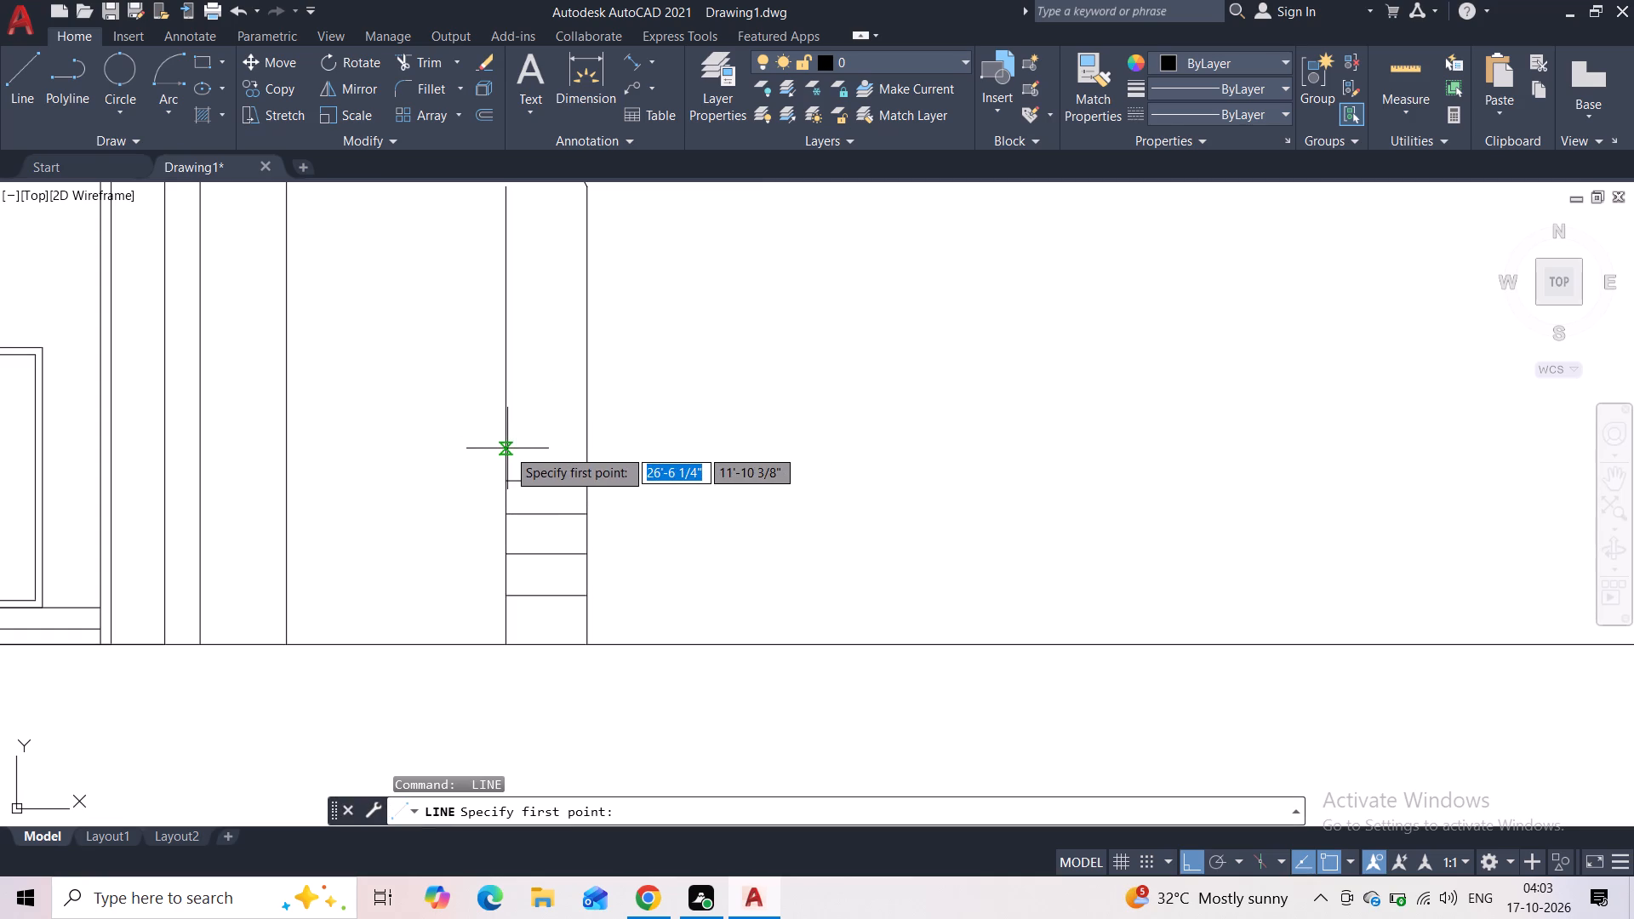
{"action": "left_click", "coordinate": [507, 448]}
{"action": "left_click", "coordinate": [582, 449]}
{"action": "key", "text": "space"}
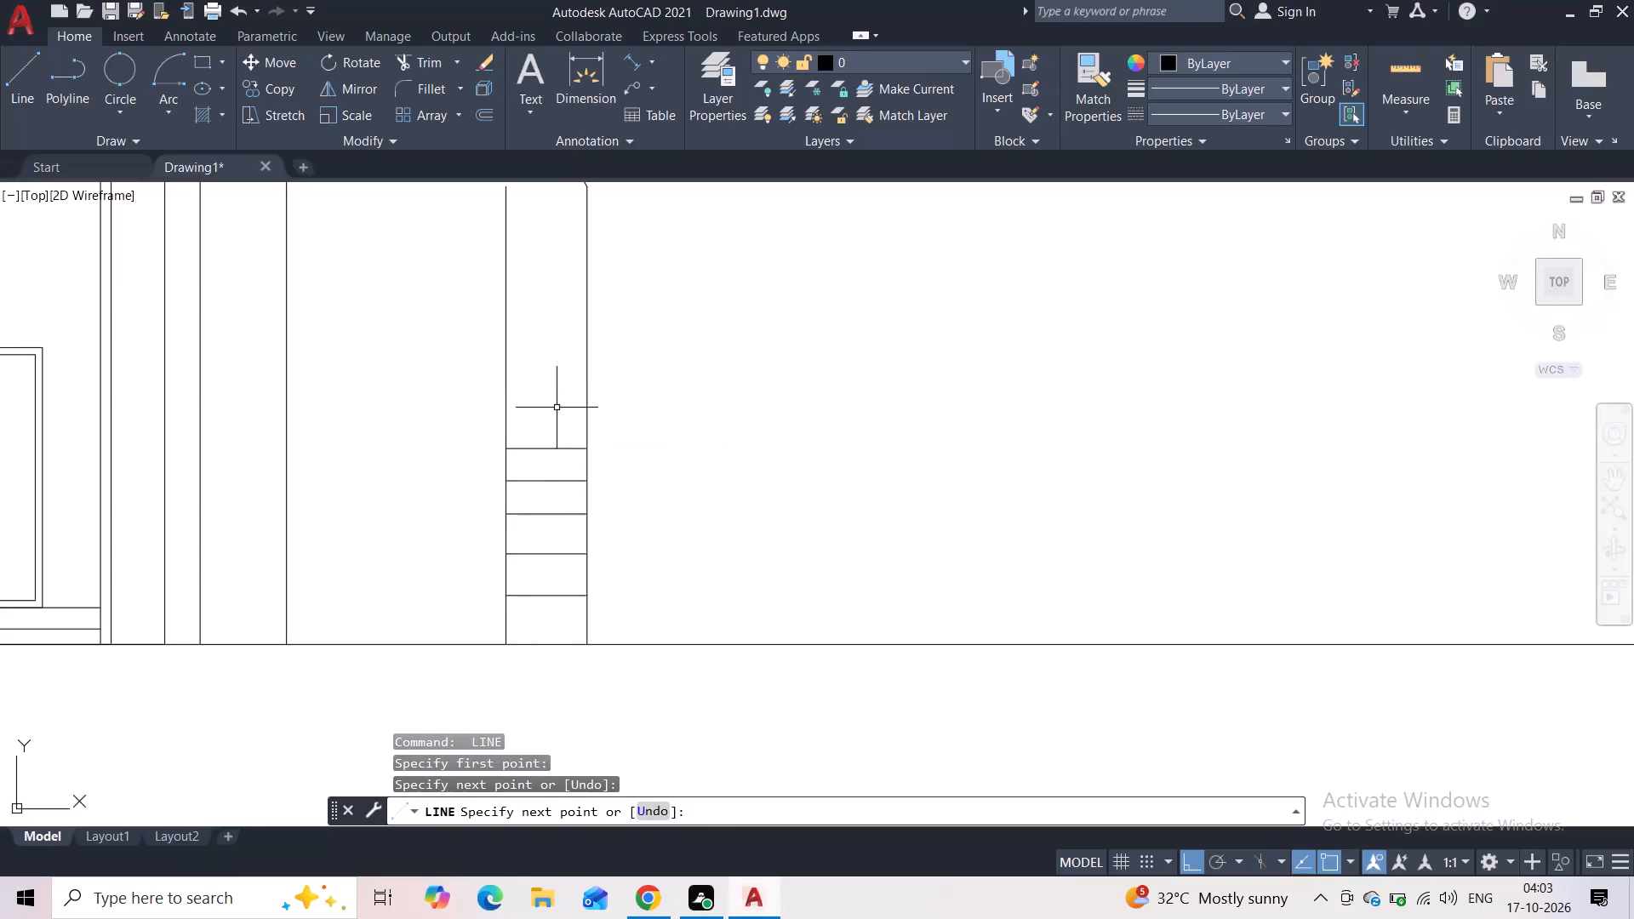
{"action": "key", "text": "space"}
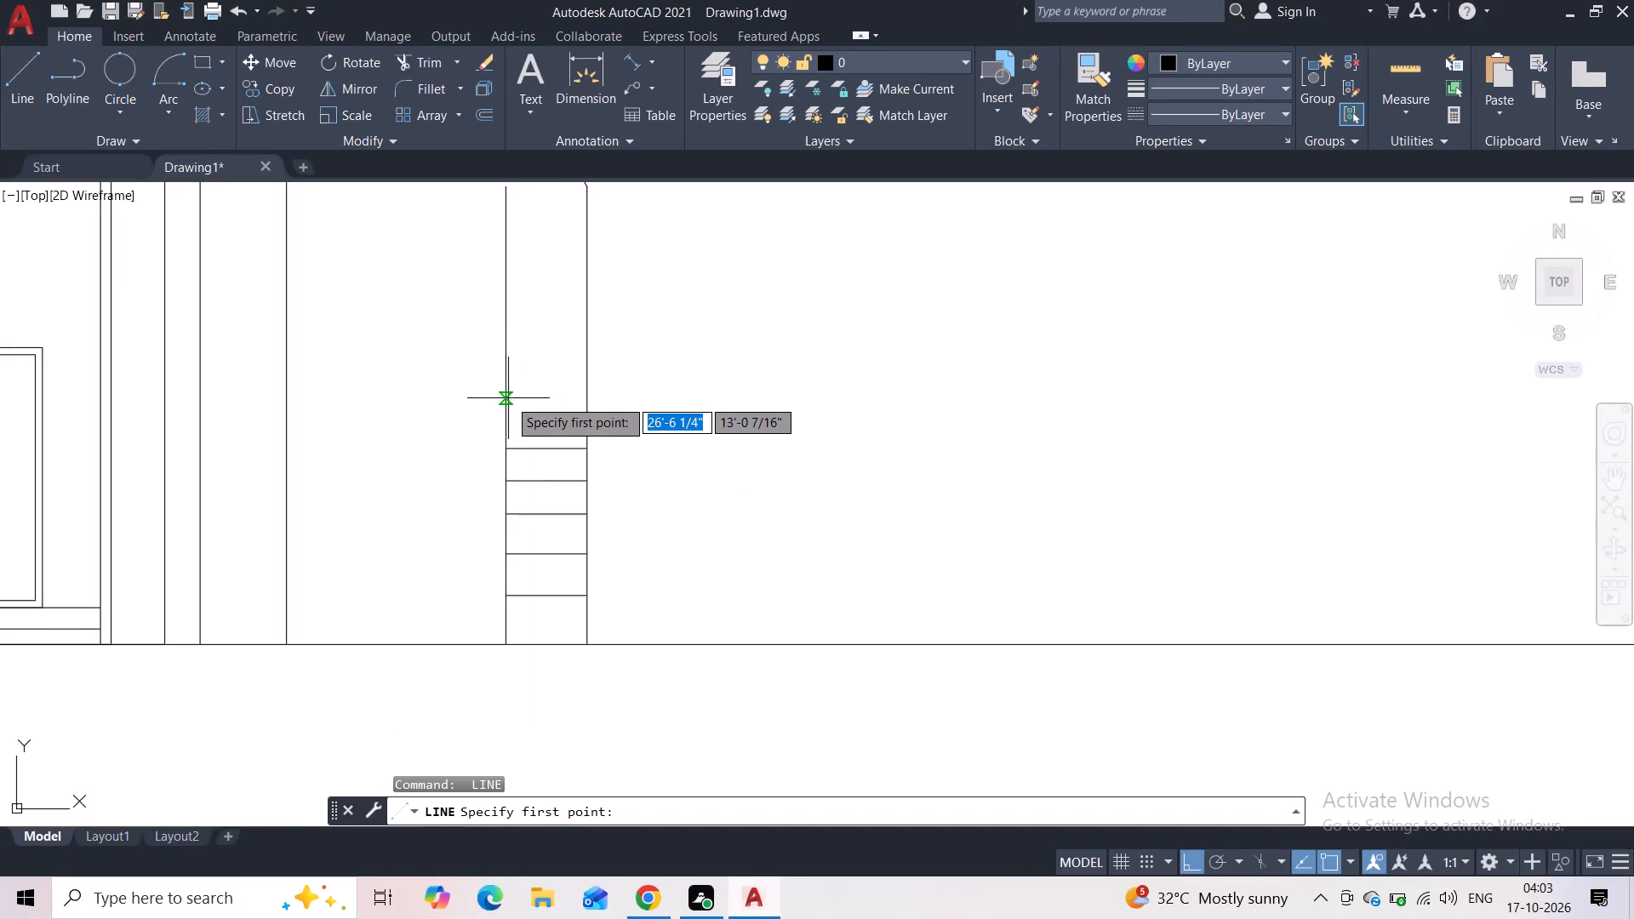
{"action": "left_click", "coordinate": [508, 398]}
{"action": "left_click", "coordinate": [587, 404]}
{"action": "key", "text": "space"}
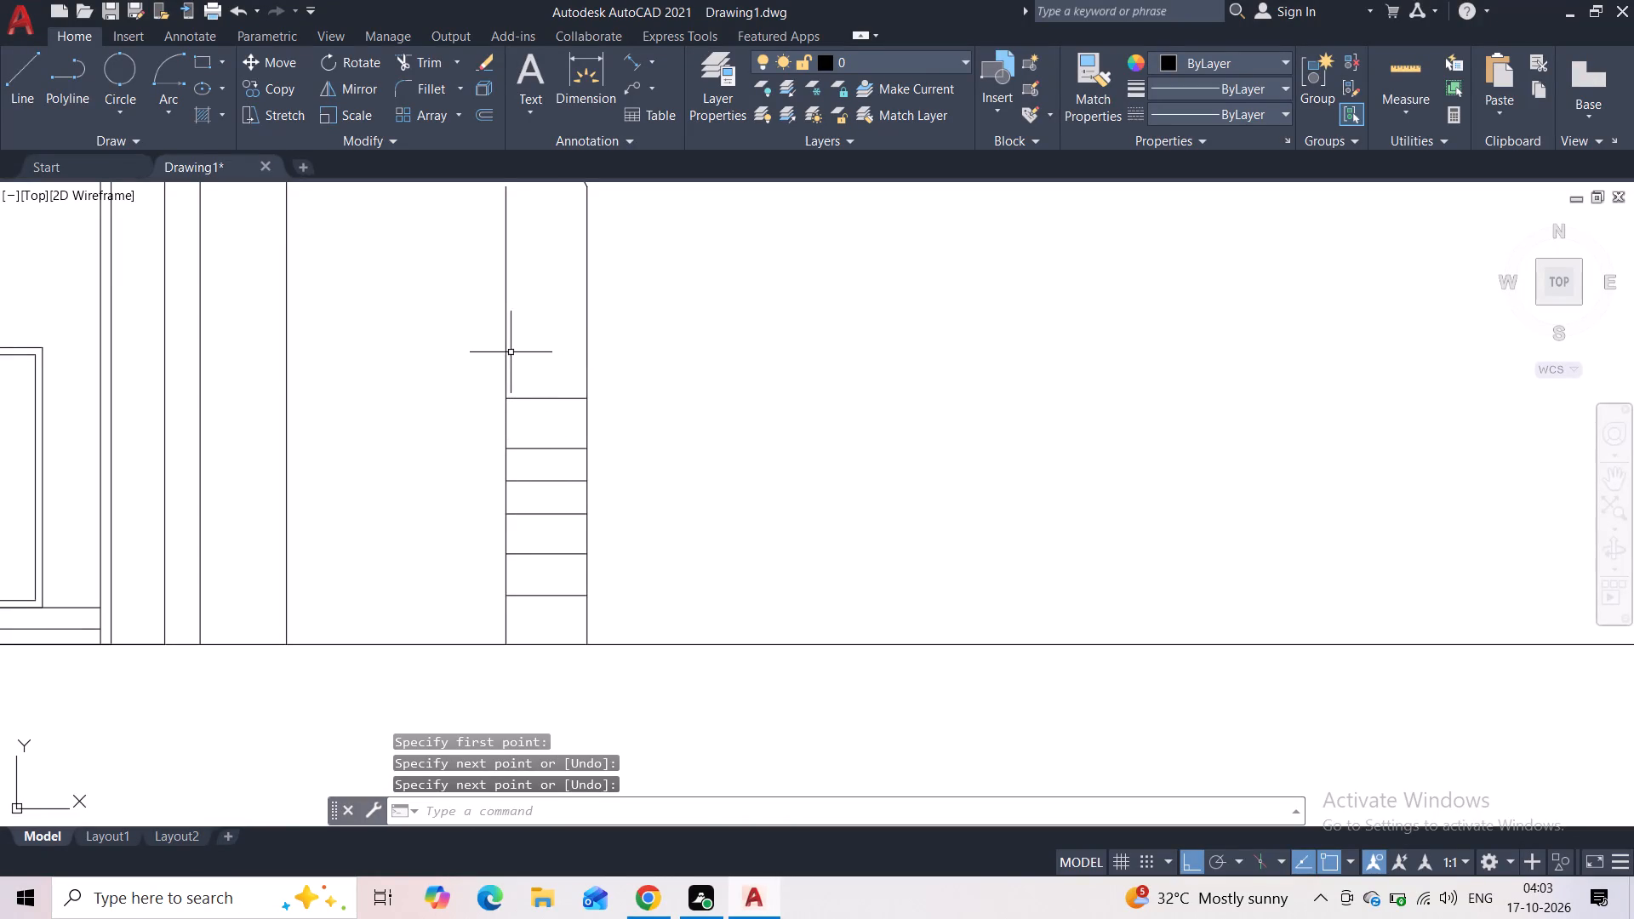
{"action": "key", "text": "space"}
{"action": "left_click", "coordinate": [507, 349]}
{"action": "left_click", "coordinate": [587, 347]}
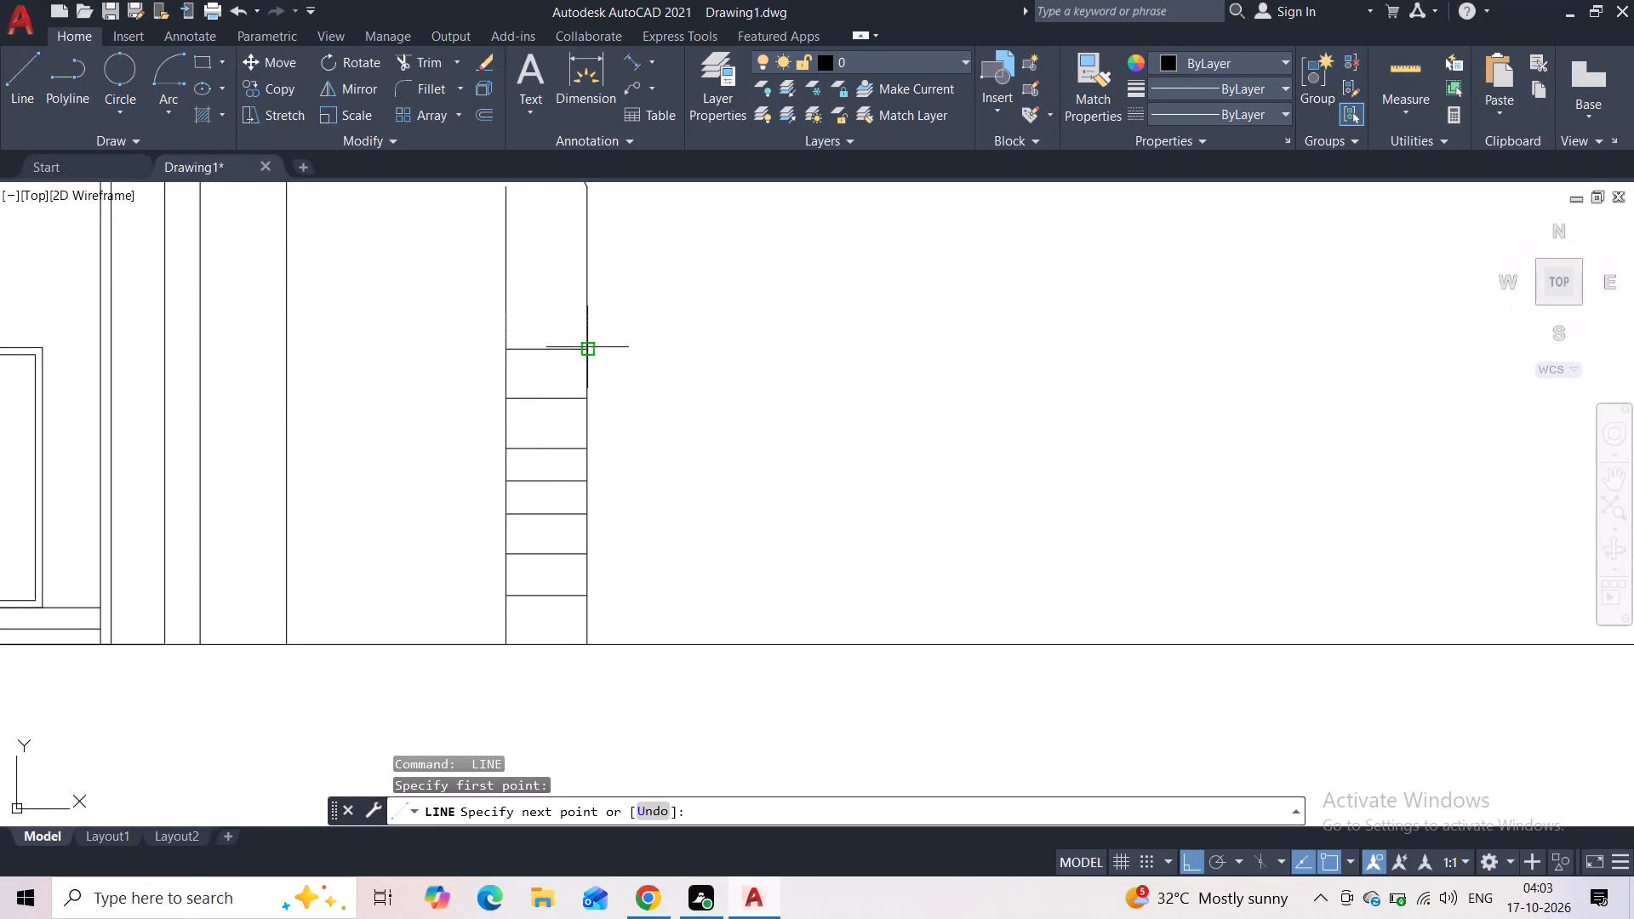
{"action": "key", "text": "space"}
Add three more horizontal lines across the pillar, continuing the bands up to just below the top of its inner vertical.
{"action": "middle_click_drag", "start_coordinate": [549, 317], "coordinate": [546, 442]}
{"action": "key", "text": "space"}
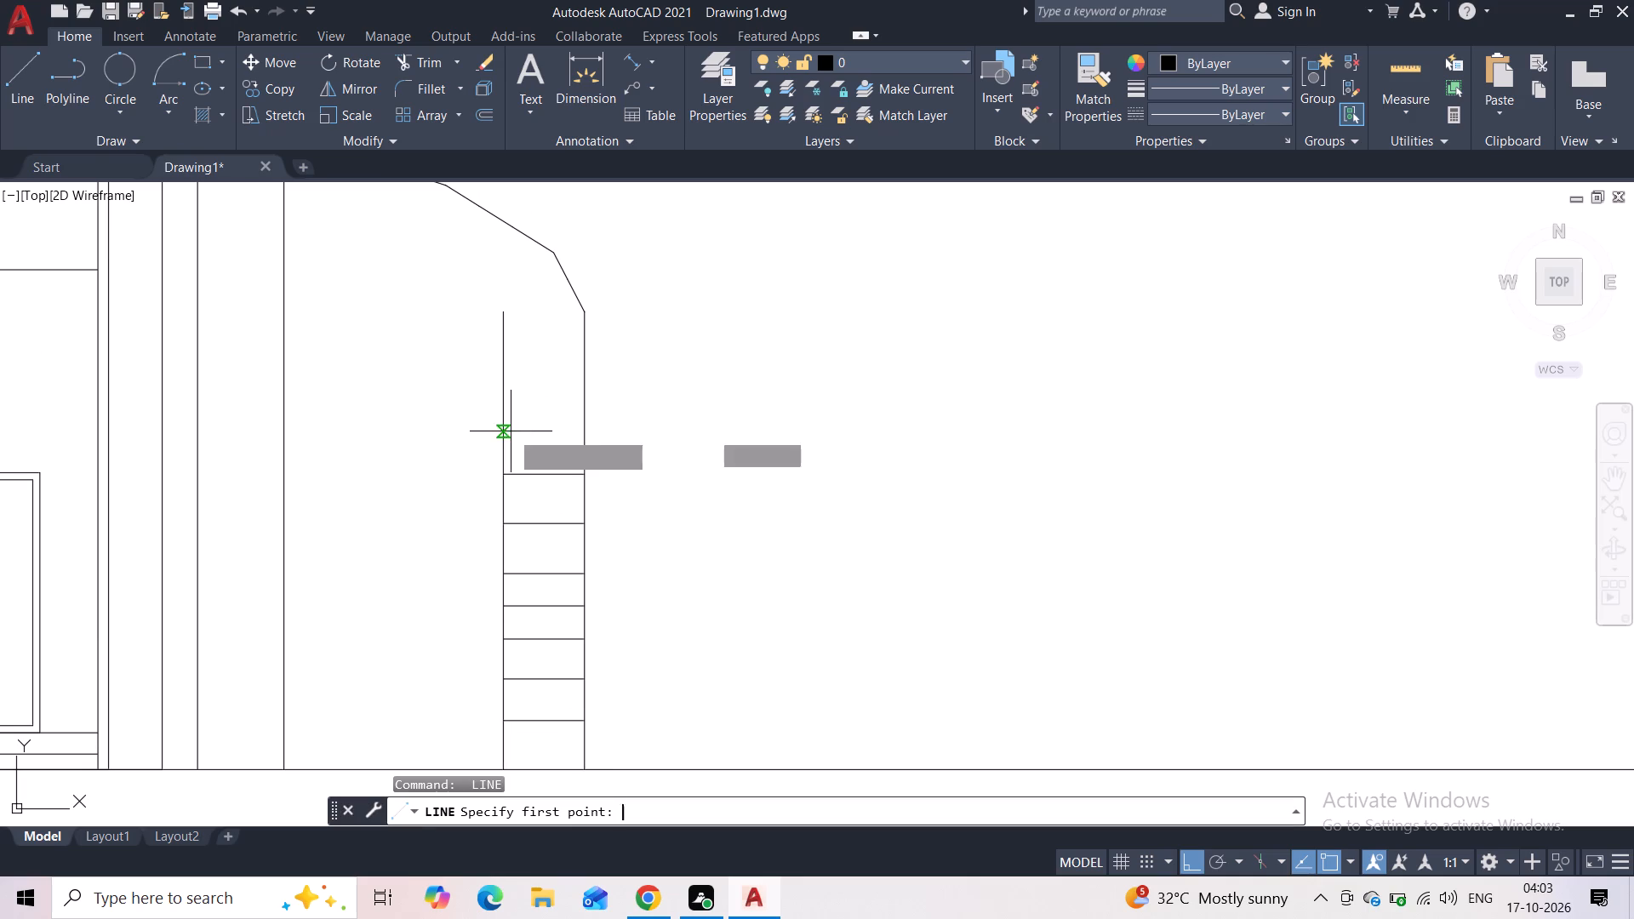
{"action": "left_click", "coordinate": [502, 429]}
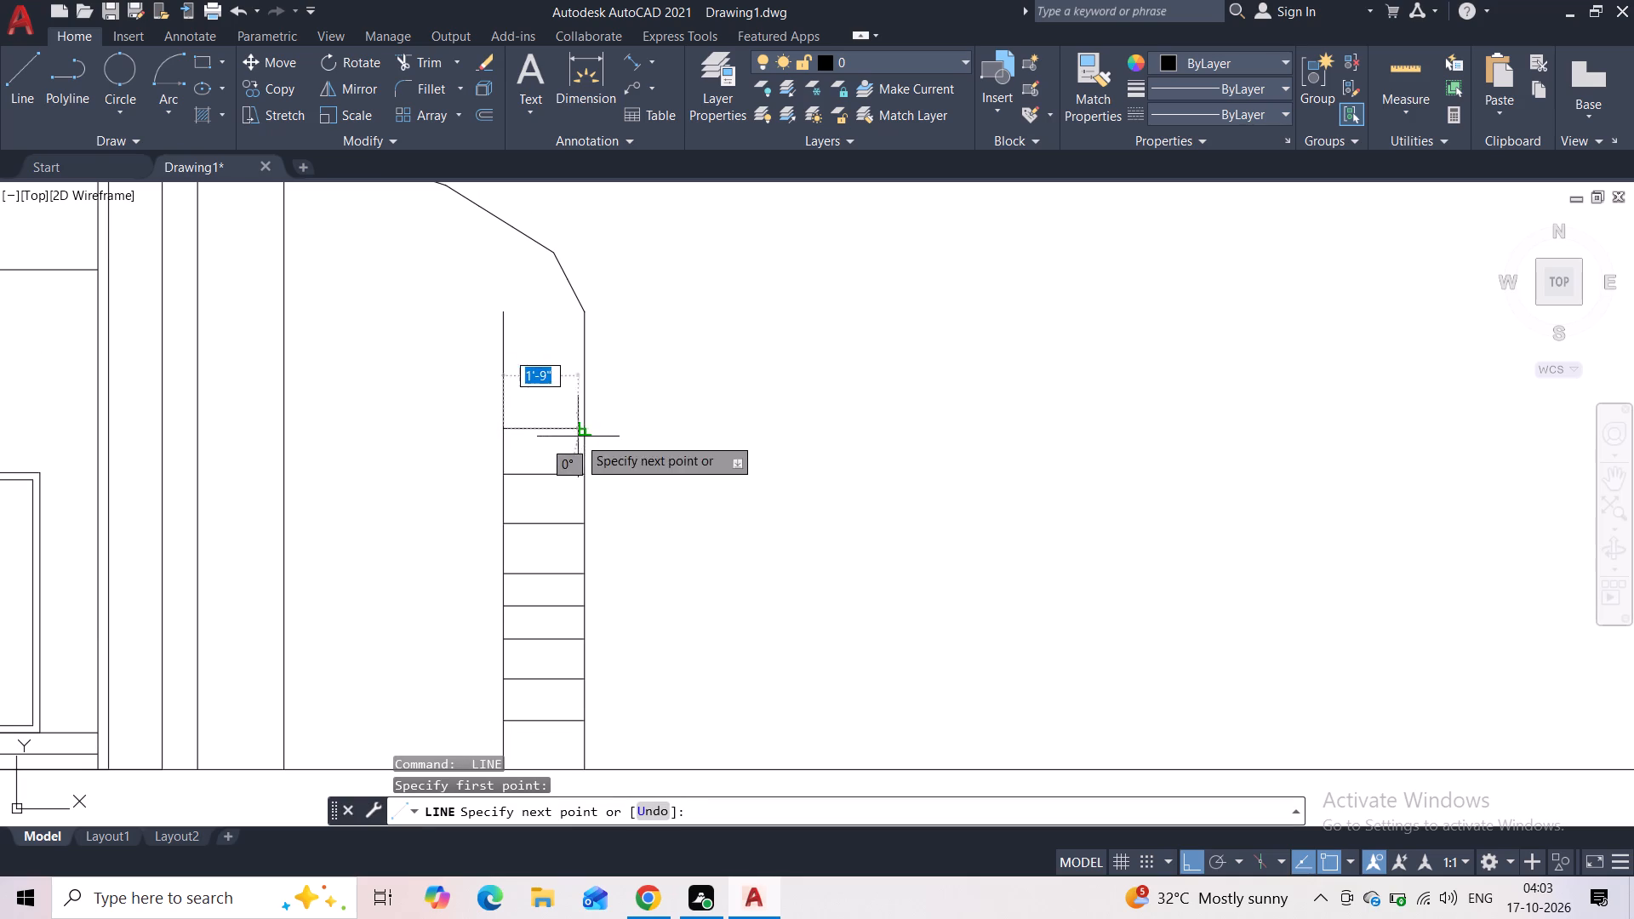
{"action": "left_click", "coordinate": [579, 437]}
{"action": "key", "text": "space"}
{"action": "key", "text": "space"}
{"action": "left_click", "coordinate": [503, 377]}
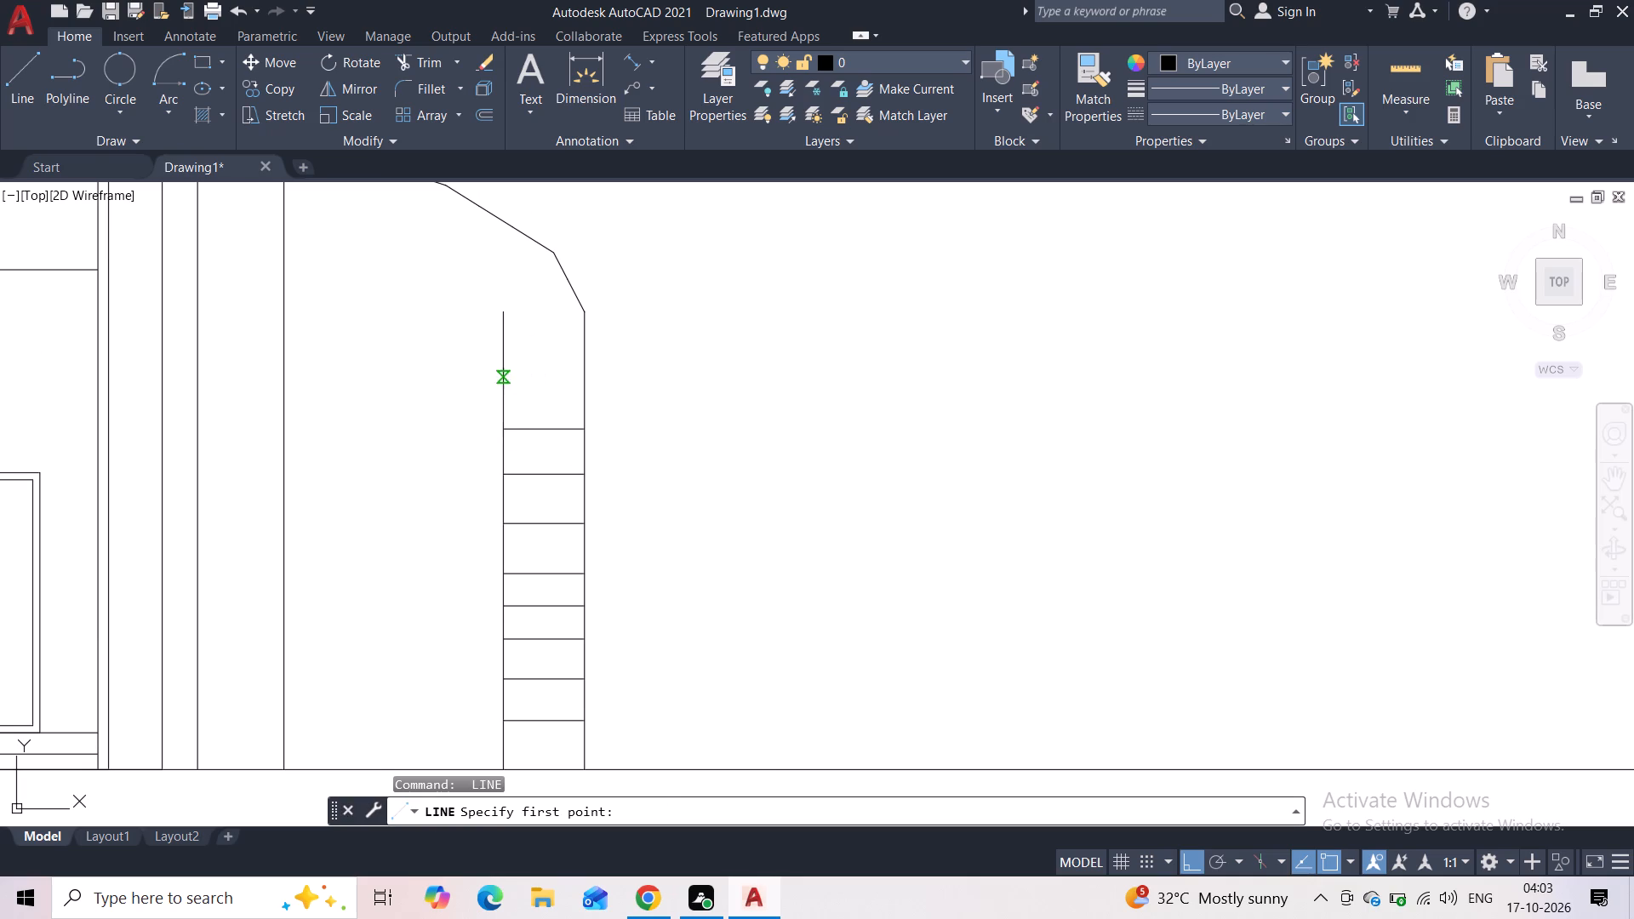
{"action": "left_click", "coordinate": [580, 383]}
{"action": "key", "text": "space"}
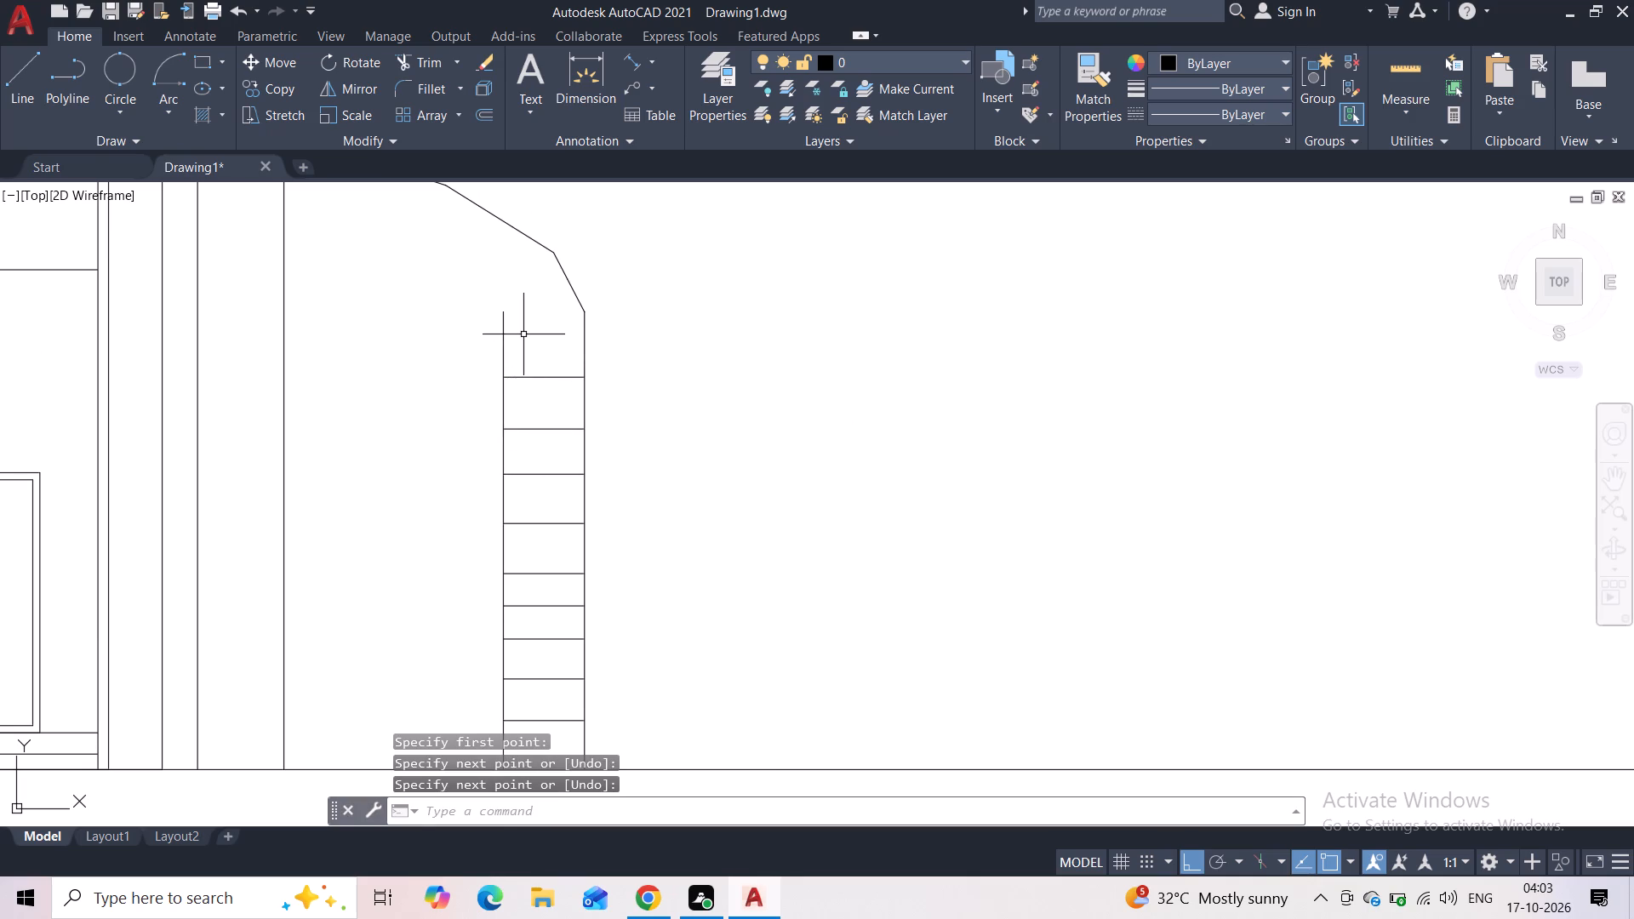
{"action": "key", "text": "space"}
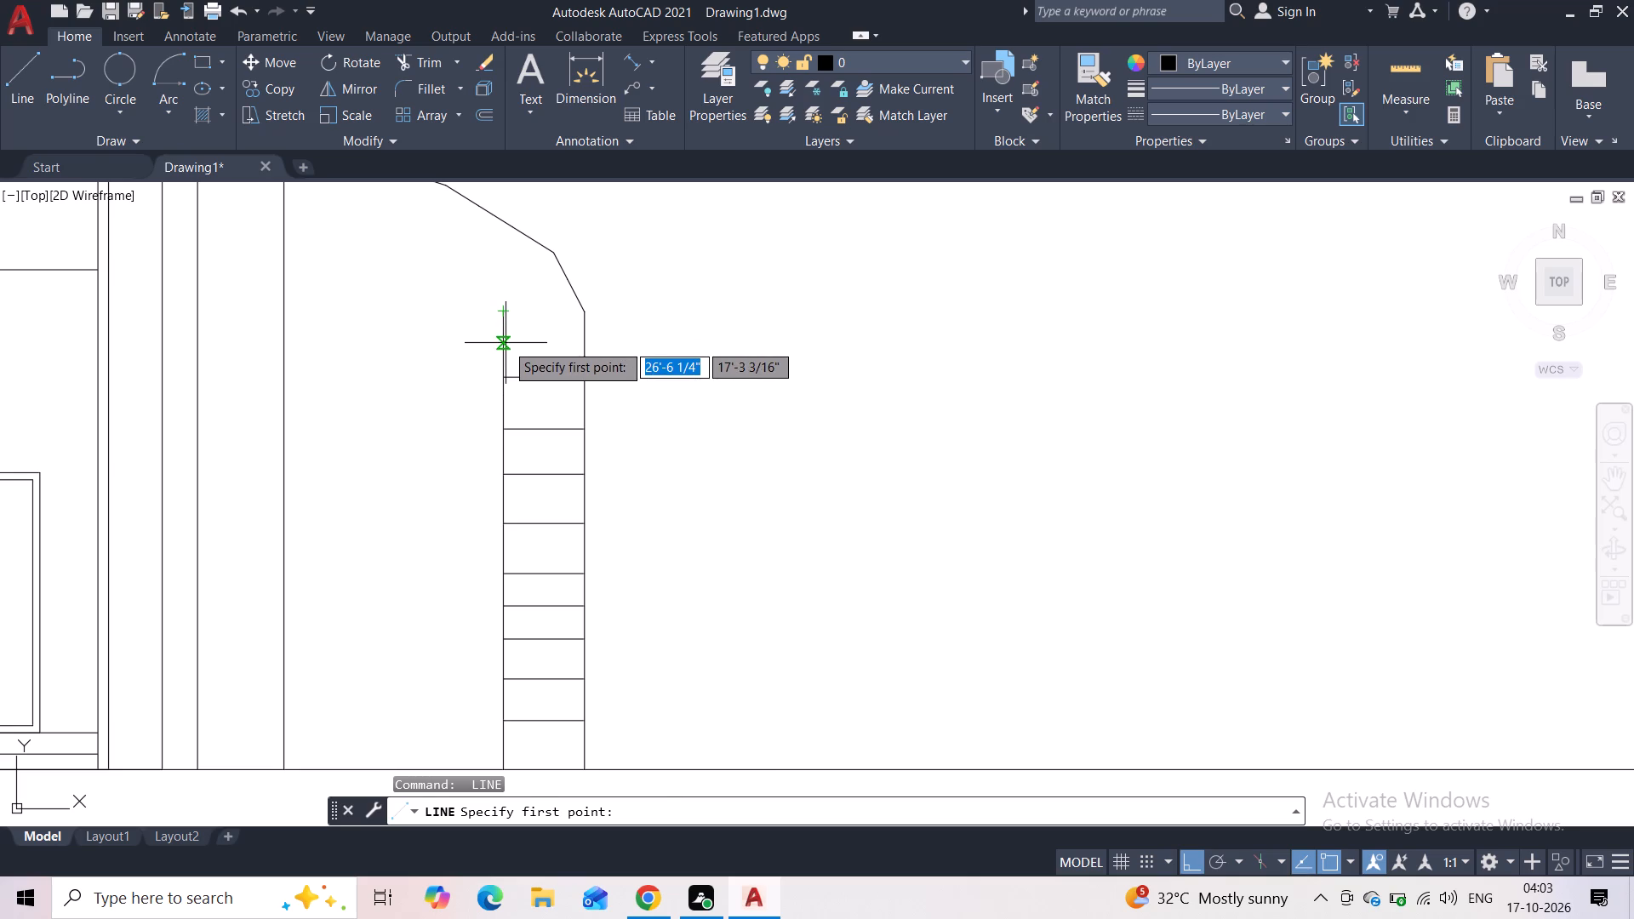
{"action": "left_click", "coordinate": [506, 343]}
{"action": "left_click", "coordinate": [579, 341]}
{"action": "key", "text": "space"}
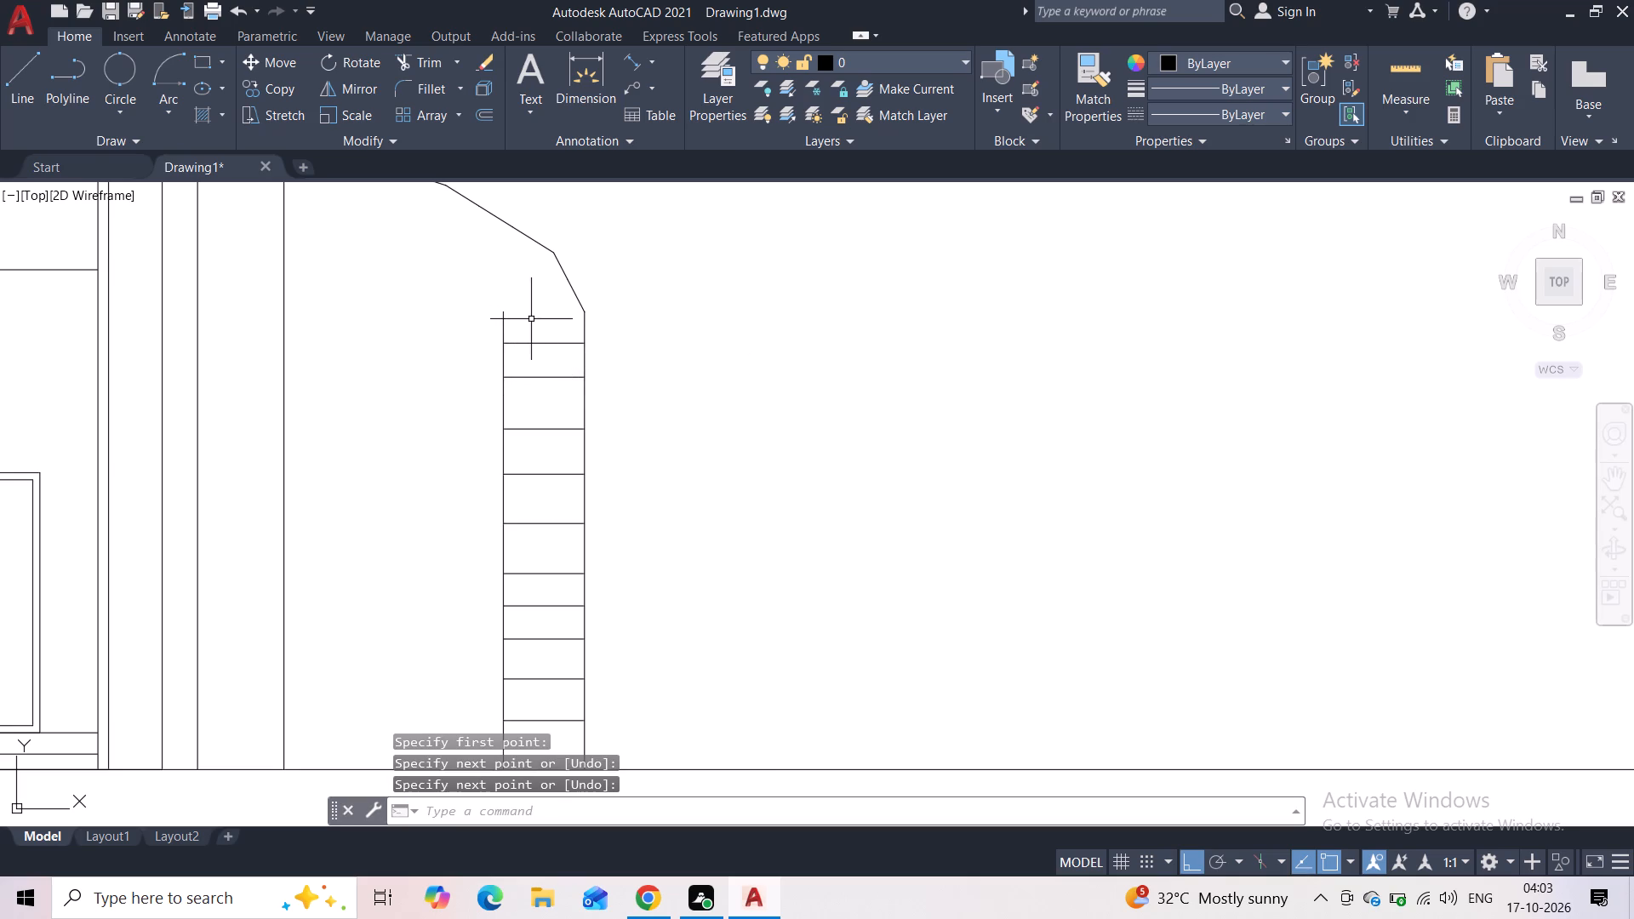
Draw a horizontal line from the top end of the pillar's inner vertical to where the outer vertical meets the arch.
{"action": "key", "text": "space"}
{"action": "left_click", "coordinate": [506, 313]}
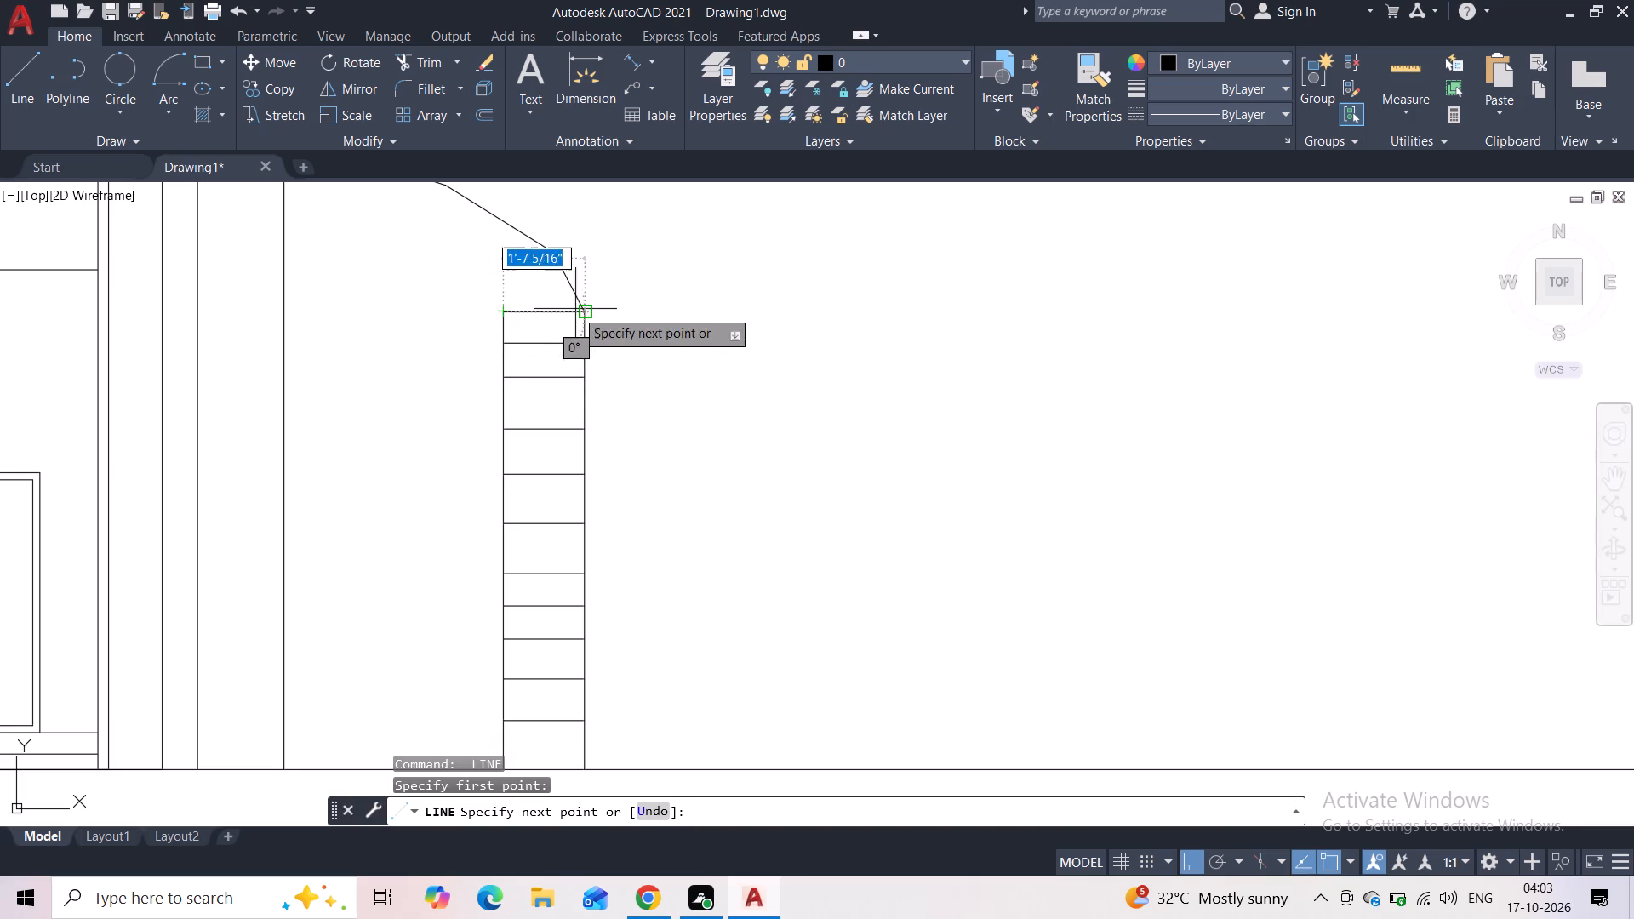
{"action": "left_click", "coordinate": [576, 310]}
{"action": "key", "text": "space"}
Draw a line extending the pillar's inner vertical from its top end up to the arch's sloping segment.
{"action": "scroll", "coordinate": [630, 324], "scroll_direction": "down", "scroll_amount": 2}
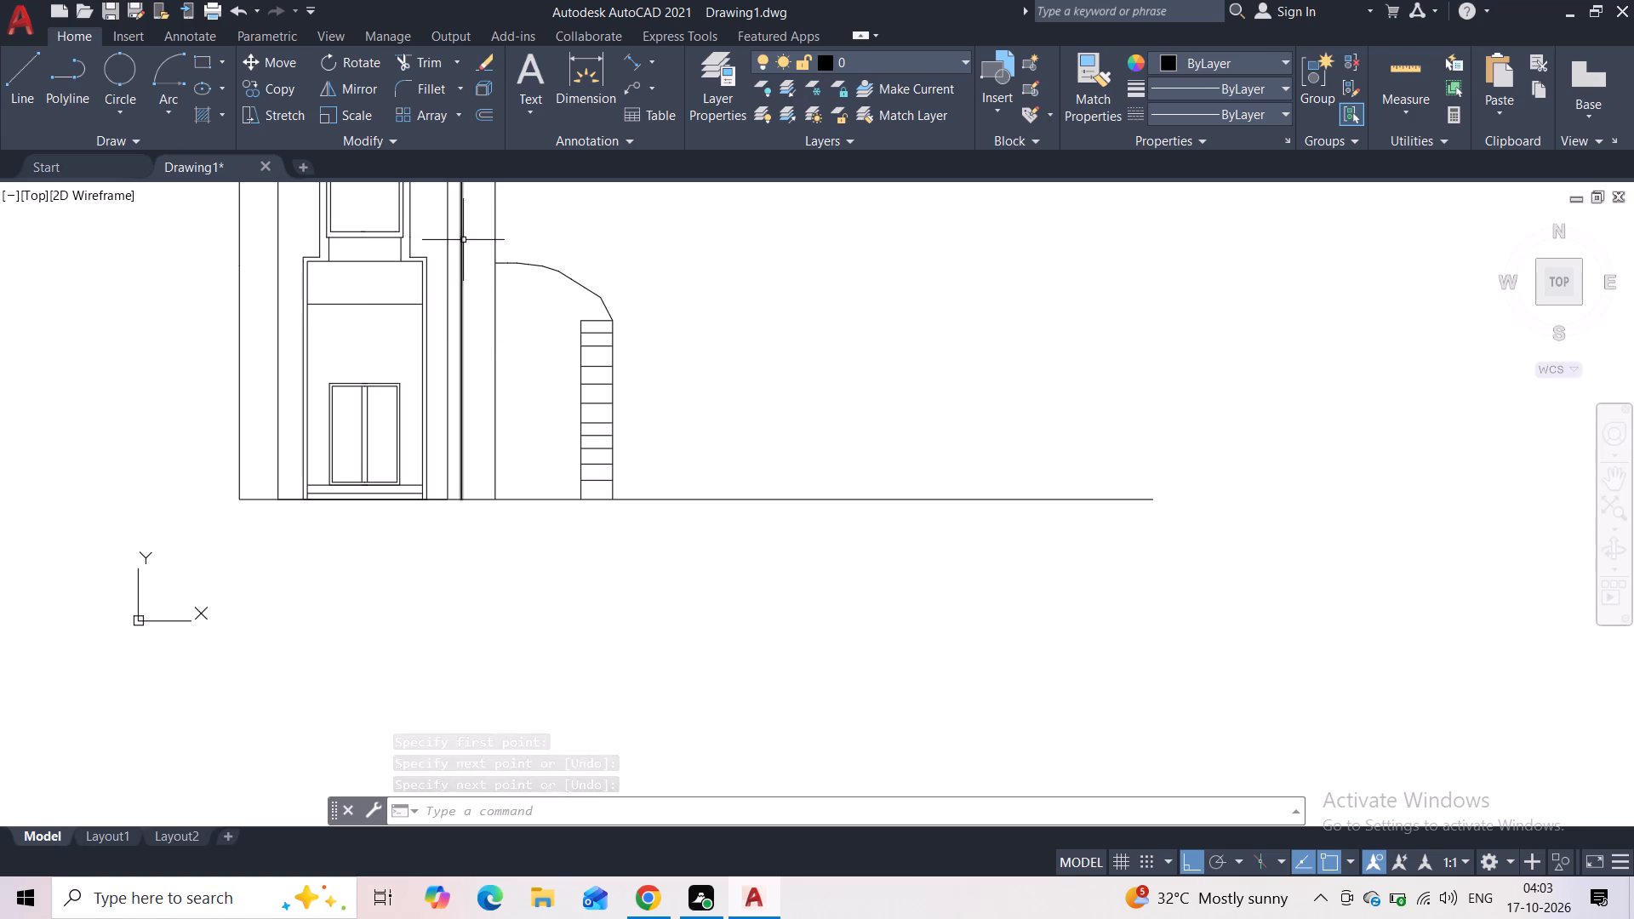
{"action": "left_click", "coordinate": [32, 98]}
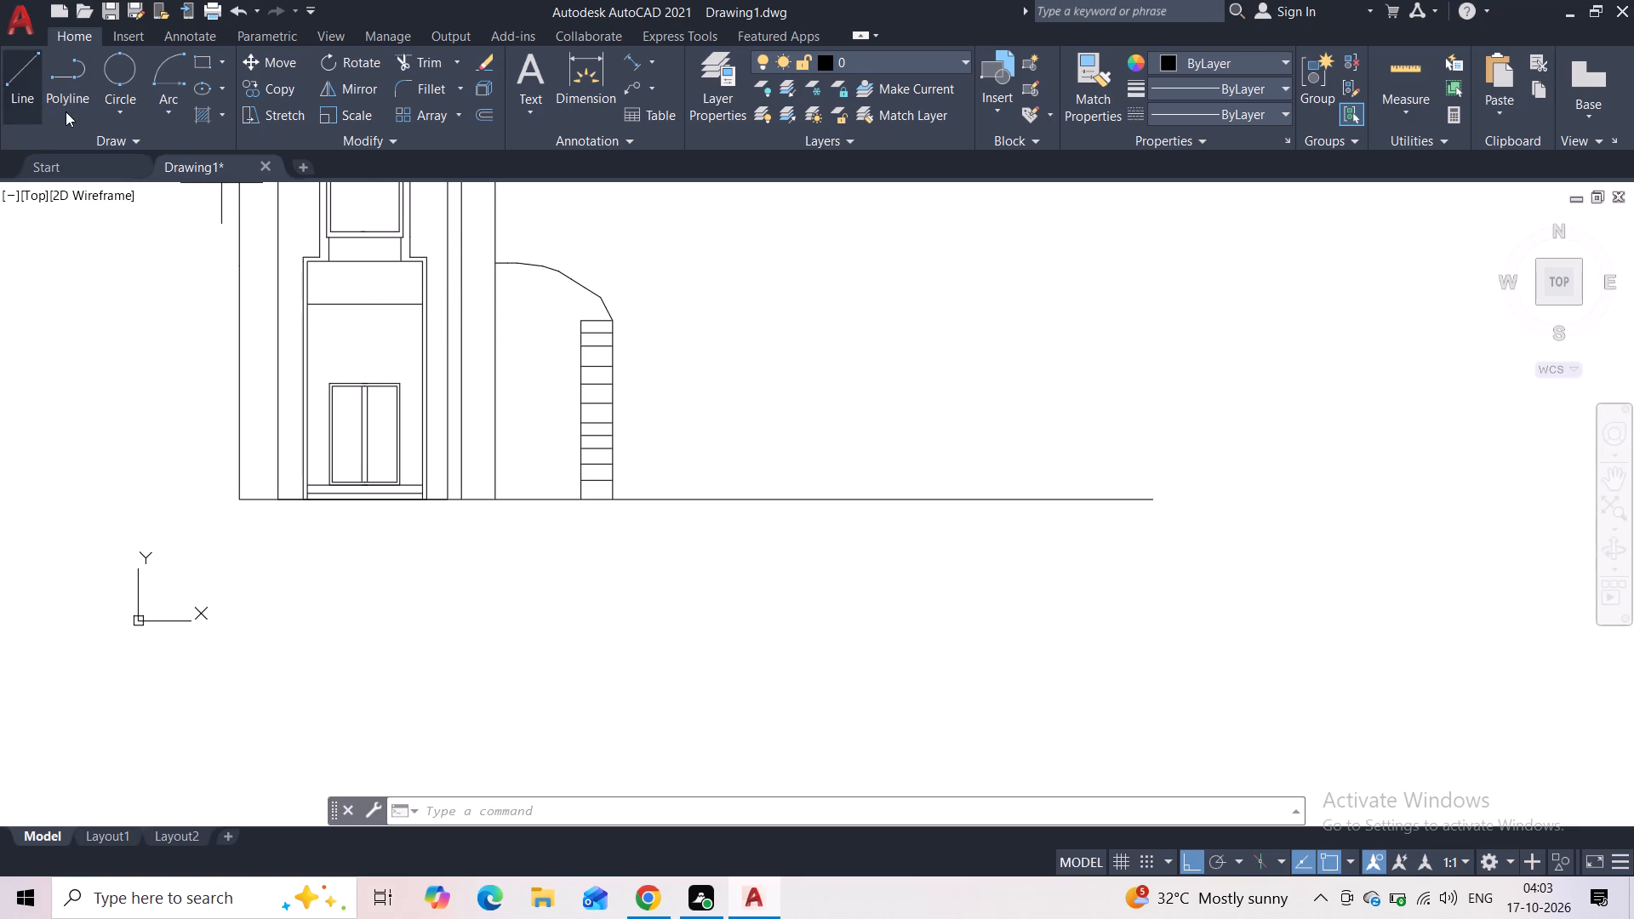
{"action": "scroll", "coordinate": [564, 284], "scroll_direction": "up", "scroll_amount": 4}
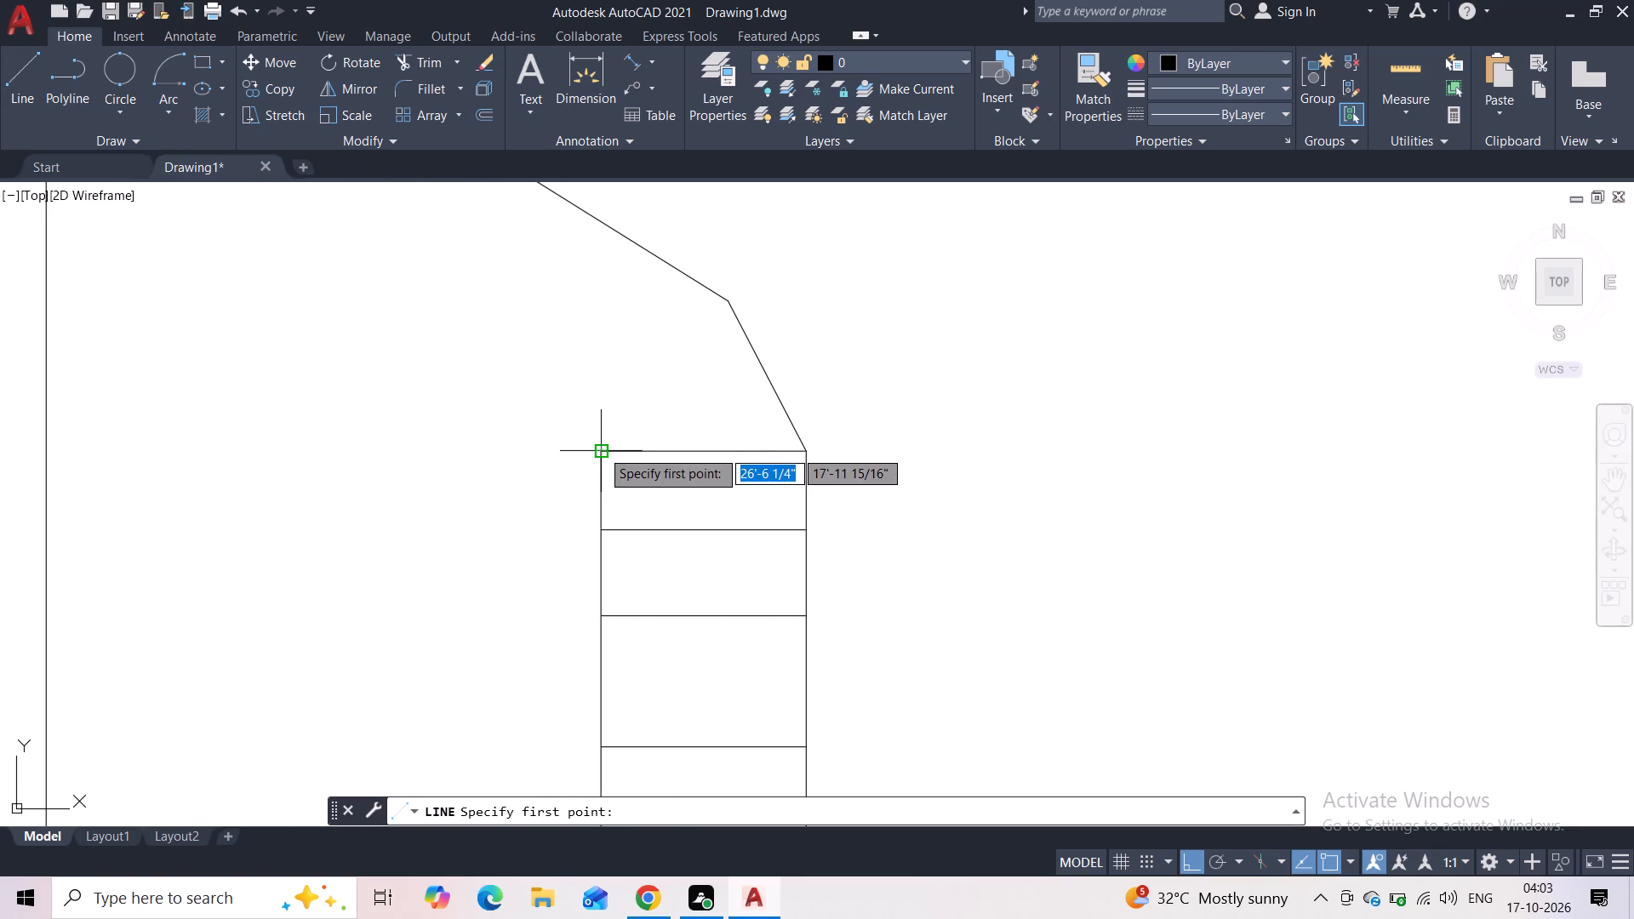
{"action": "left_click", "coordinate": [601, 449]}
{"action": "left_click", "coordinate": [606, 217]}
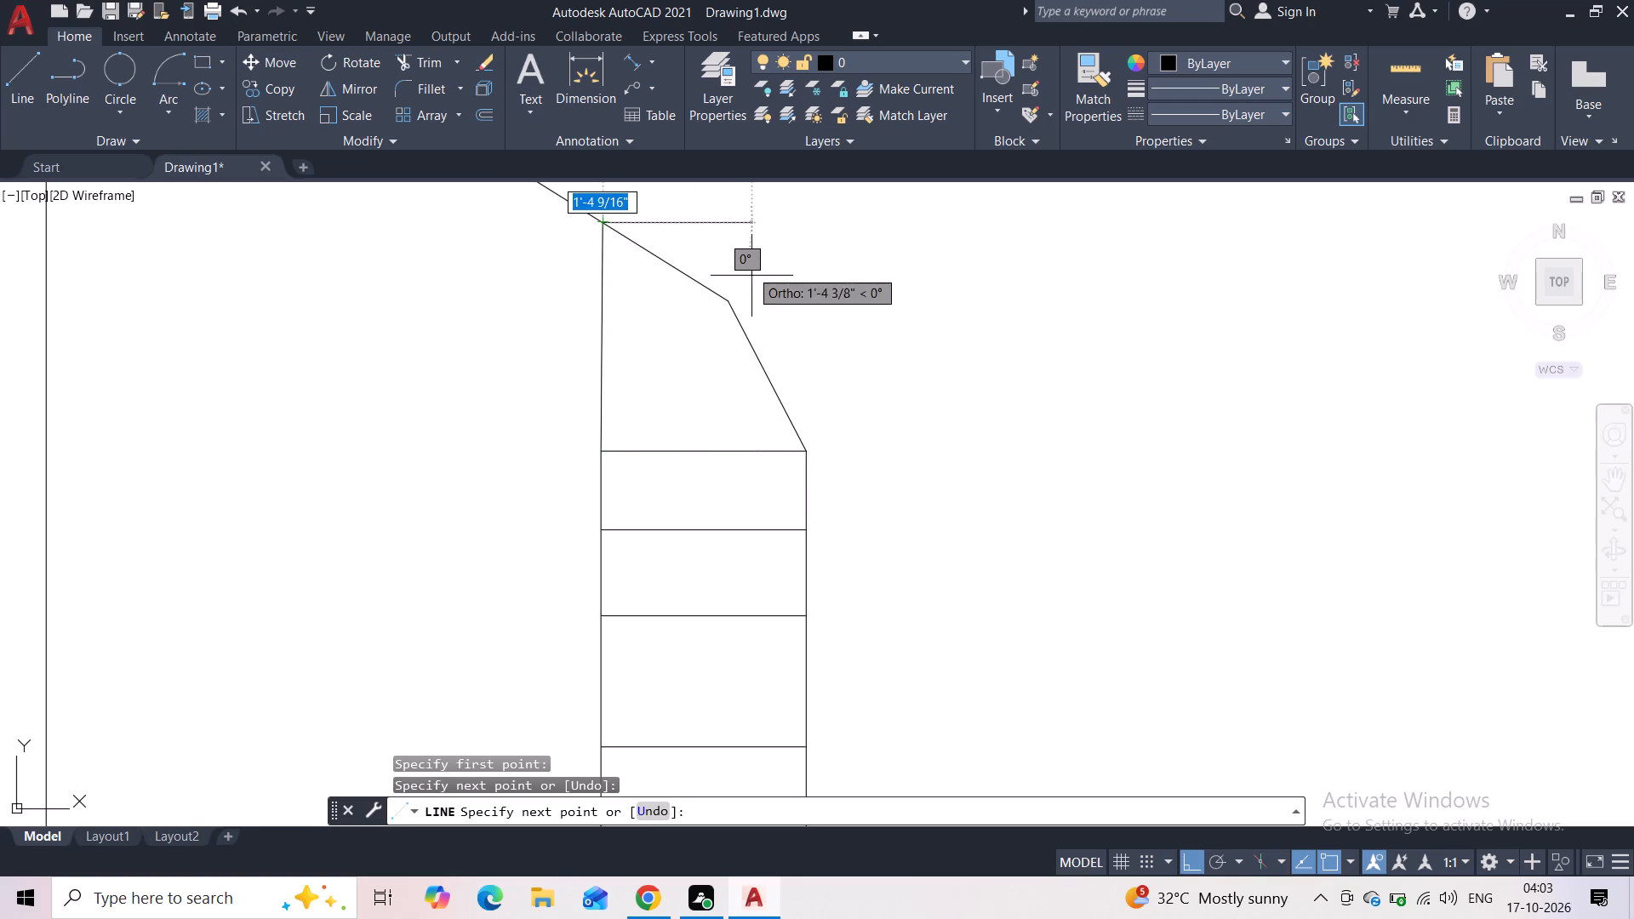
{"action": "key", "text": "Escape"}
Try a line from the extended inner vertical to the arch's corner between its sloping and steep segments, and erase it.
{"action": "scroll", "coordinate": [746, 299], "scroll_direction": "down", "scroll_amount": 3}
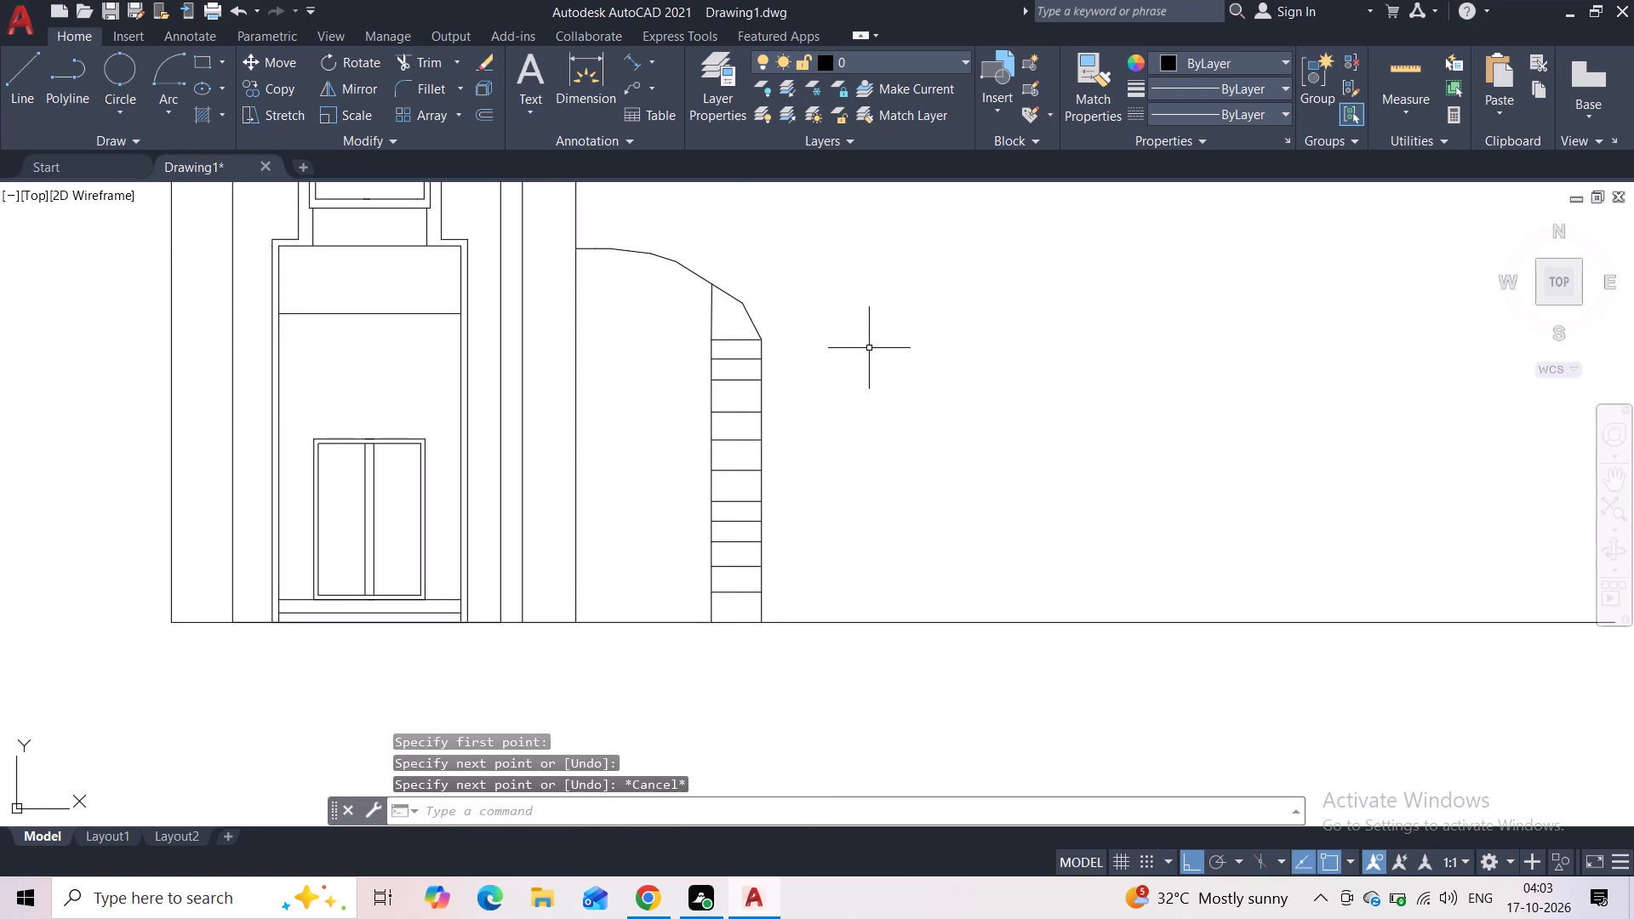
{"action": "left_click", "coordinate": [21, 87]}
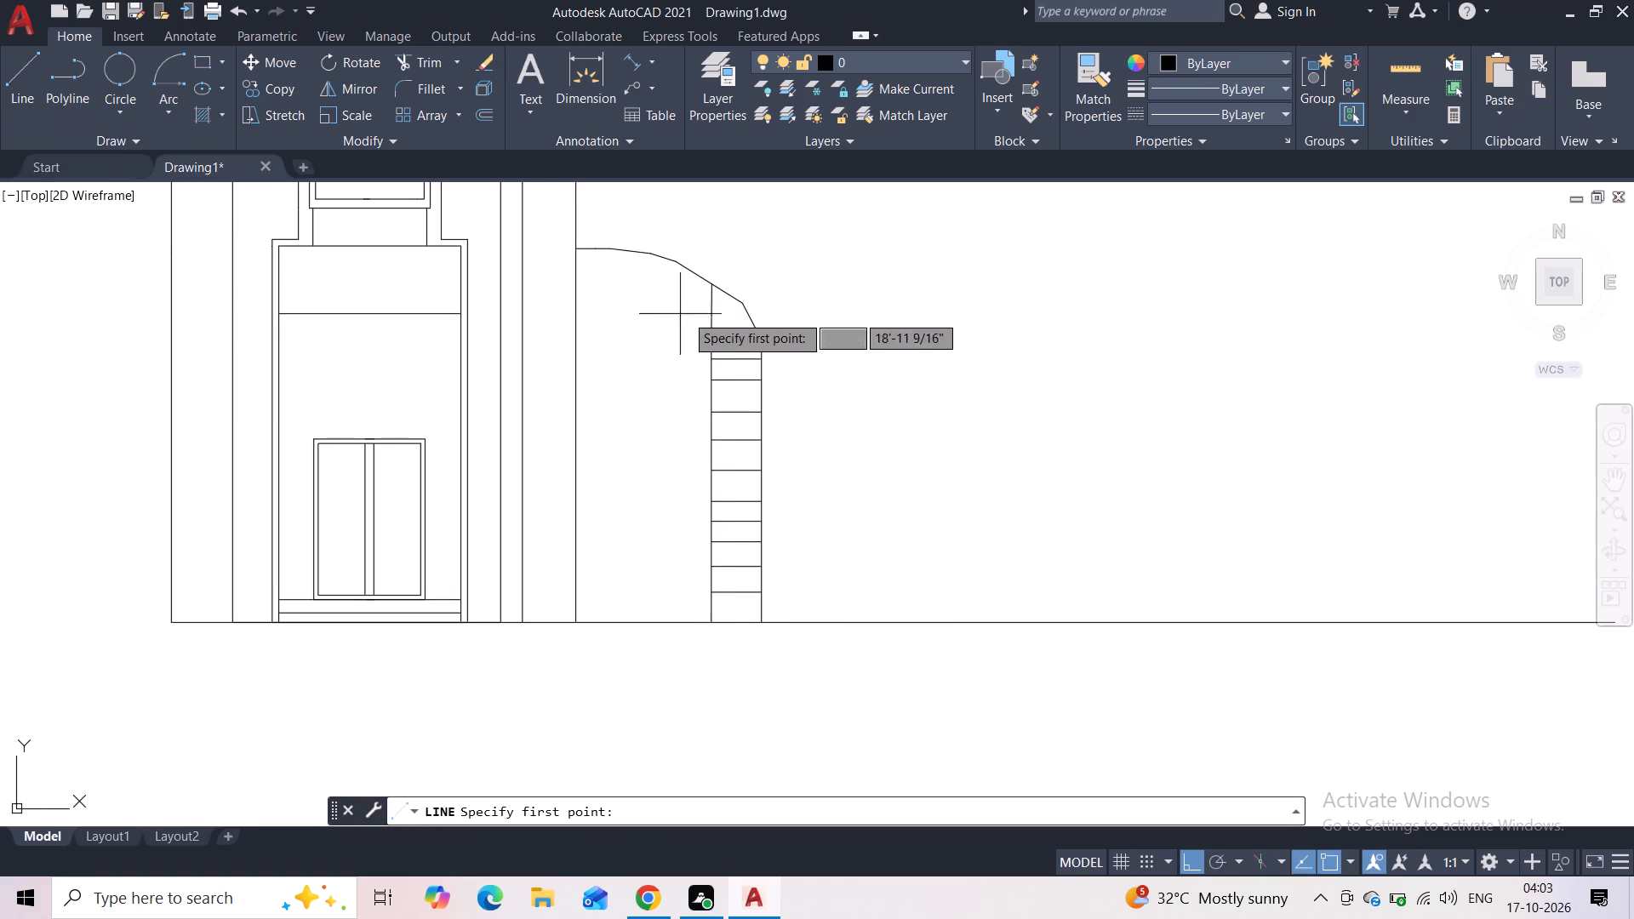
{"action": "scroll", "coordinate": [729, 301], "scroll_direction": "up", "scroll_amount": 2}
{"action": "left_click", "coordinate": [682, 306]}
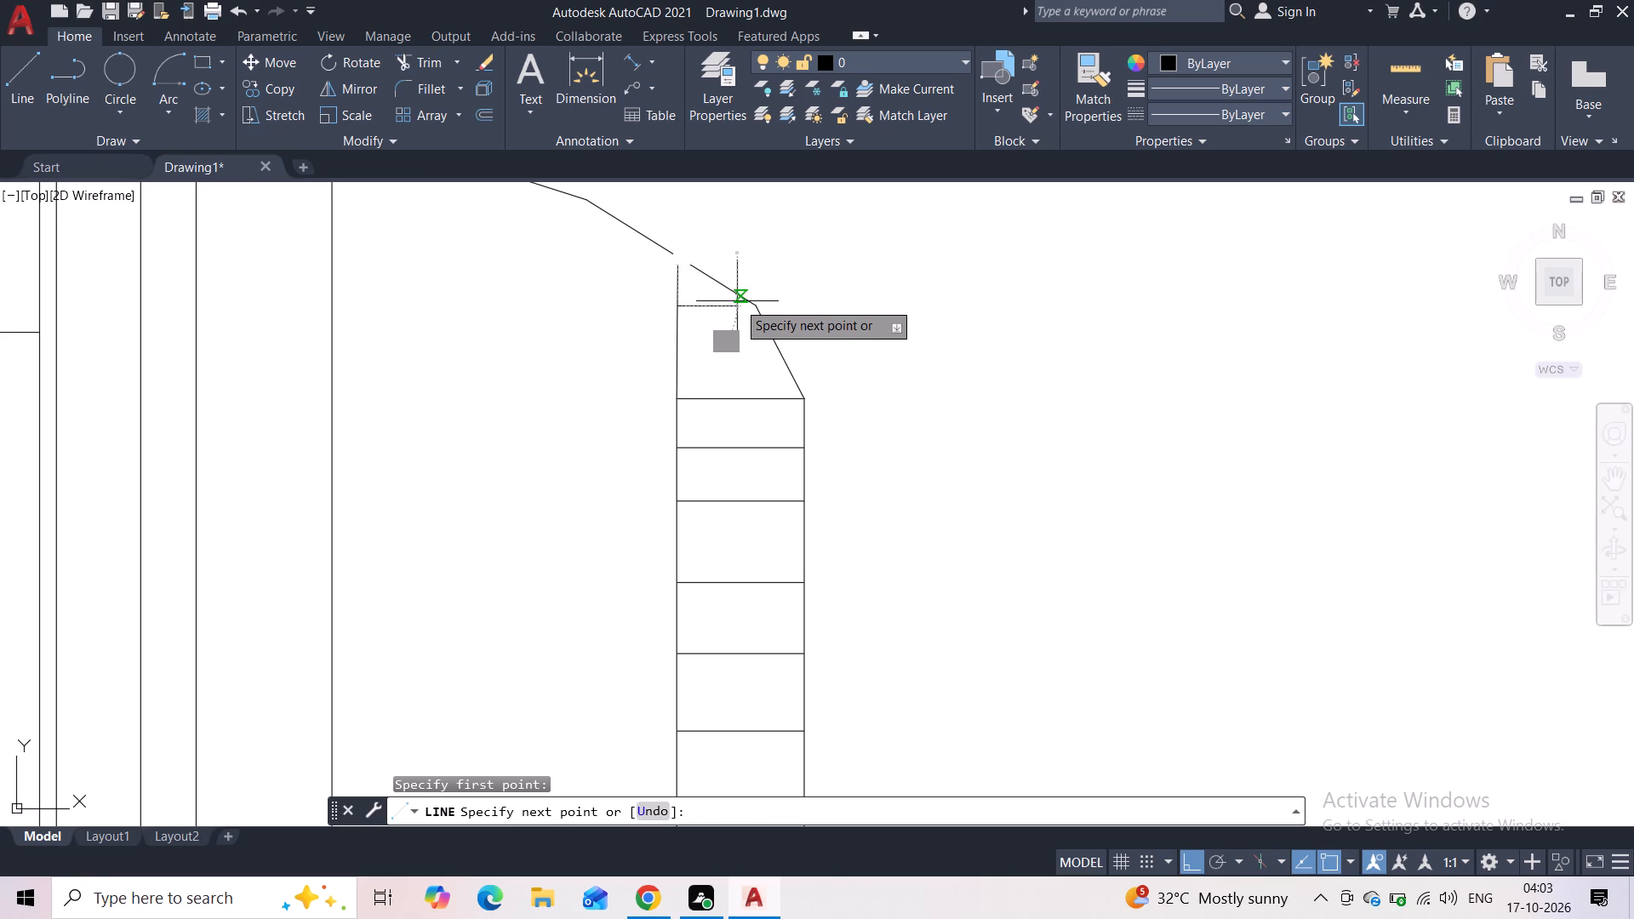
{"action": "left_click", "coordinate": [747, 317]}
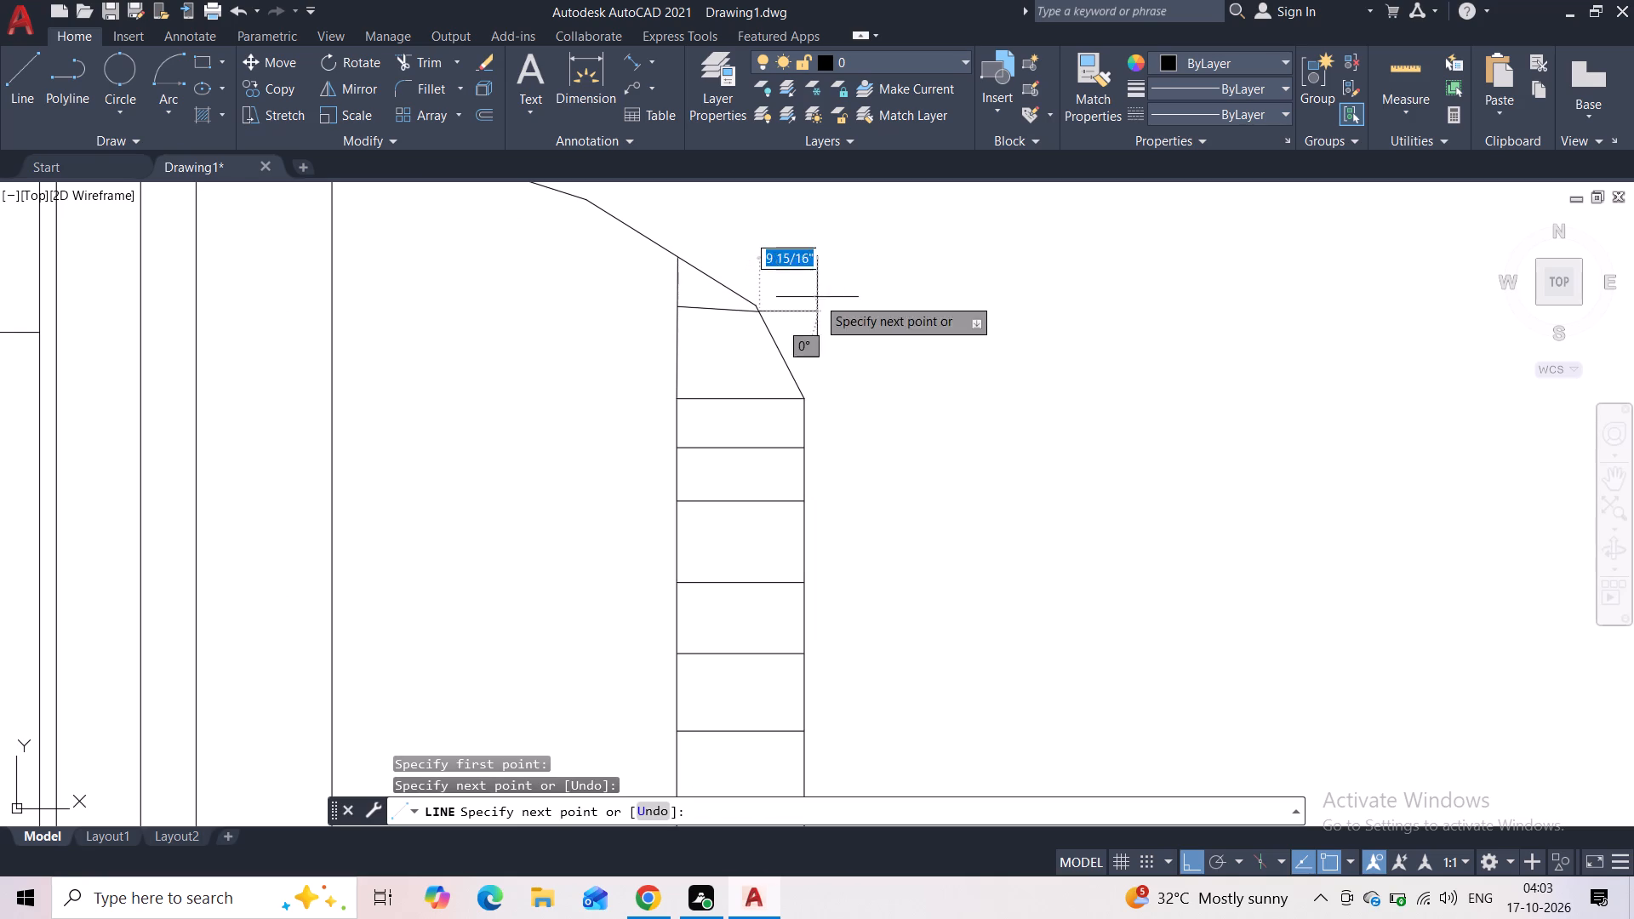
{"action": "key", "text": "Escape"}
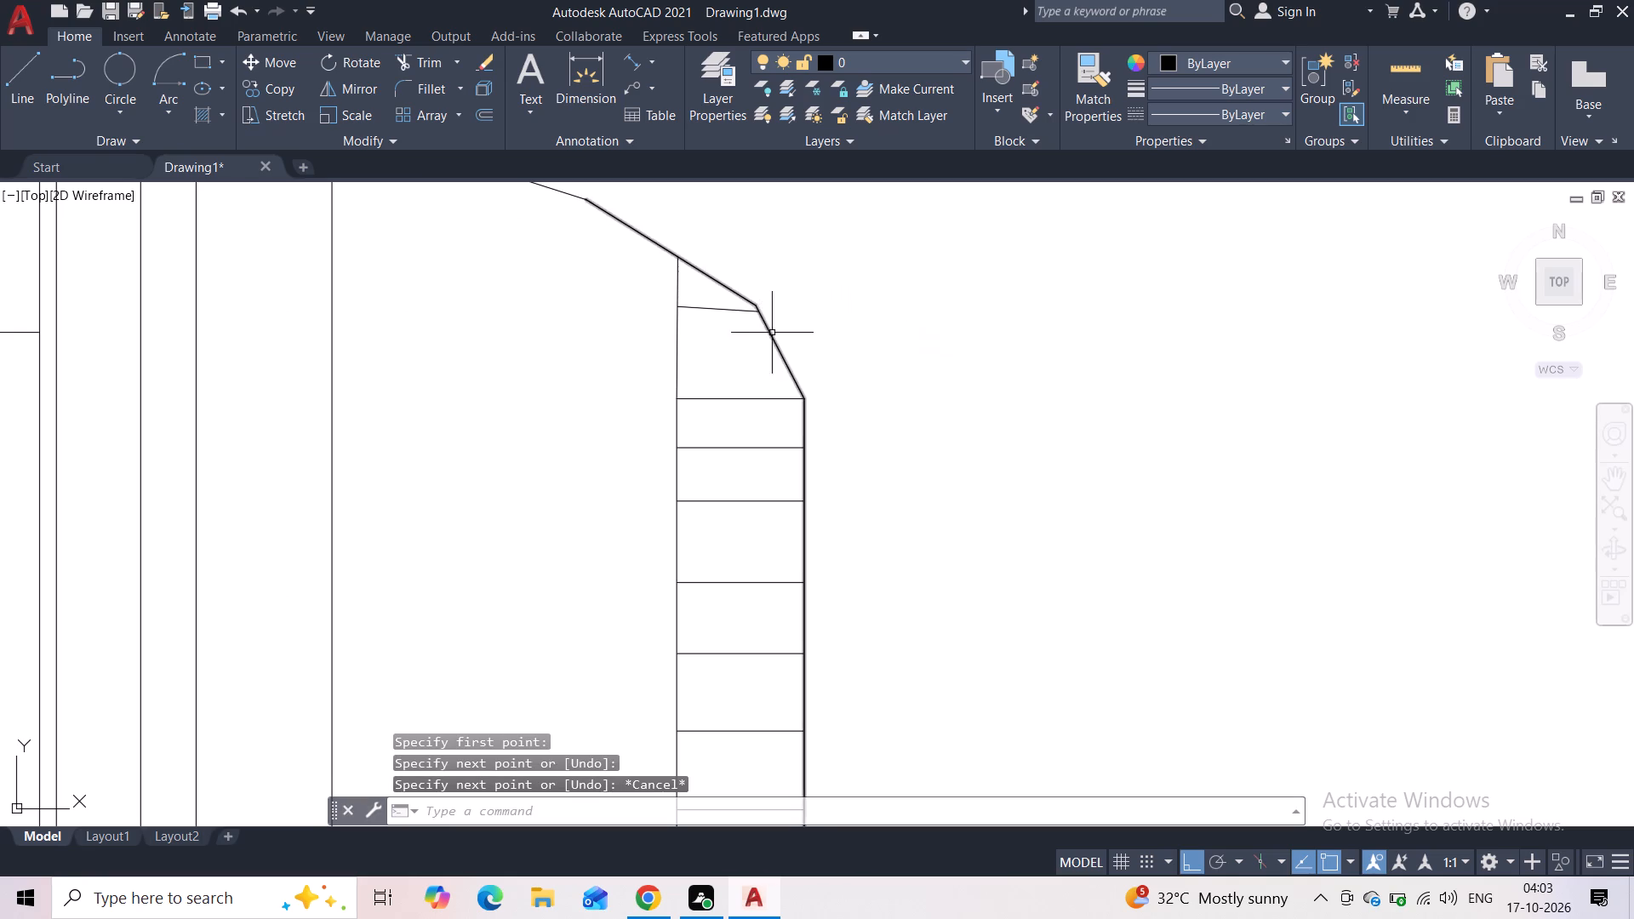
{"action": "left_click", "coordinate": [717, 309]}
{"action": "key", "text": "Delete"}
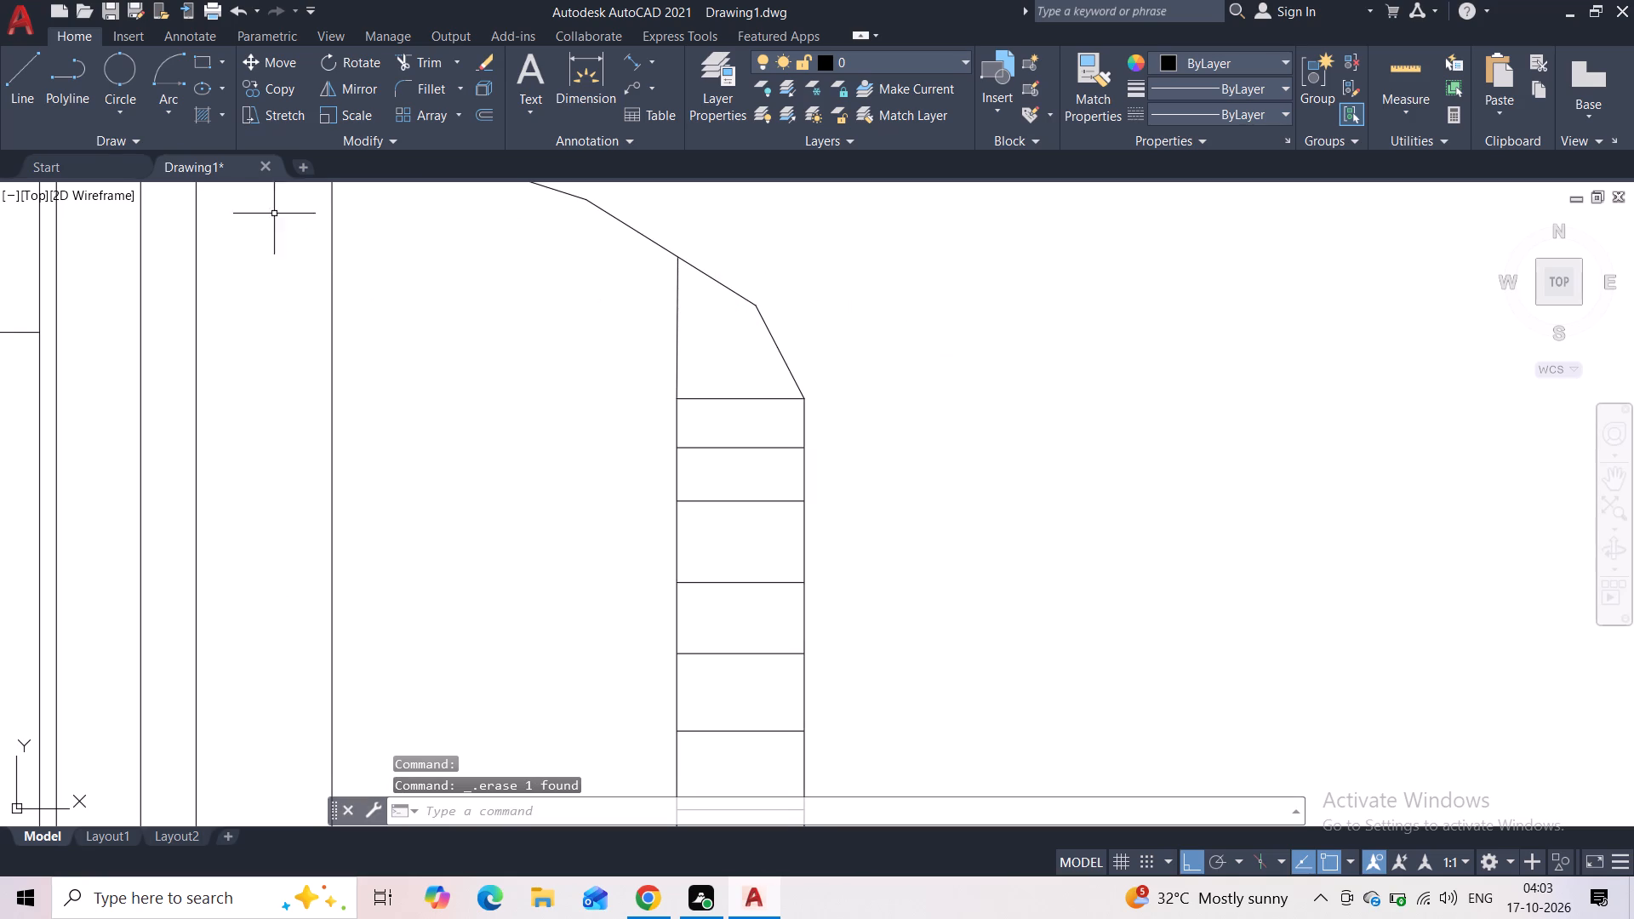
Draw a horizontal line from the extended inner vertical to the arch's steep lower segment, above the pillar's top line.
{"action": "left_click", "coordinate": [13, 88]}
{"action": "left_click", "coordinate": [674, 340]}
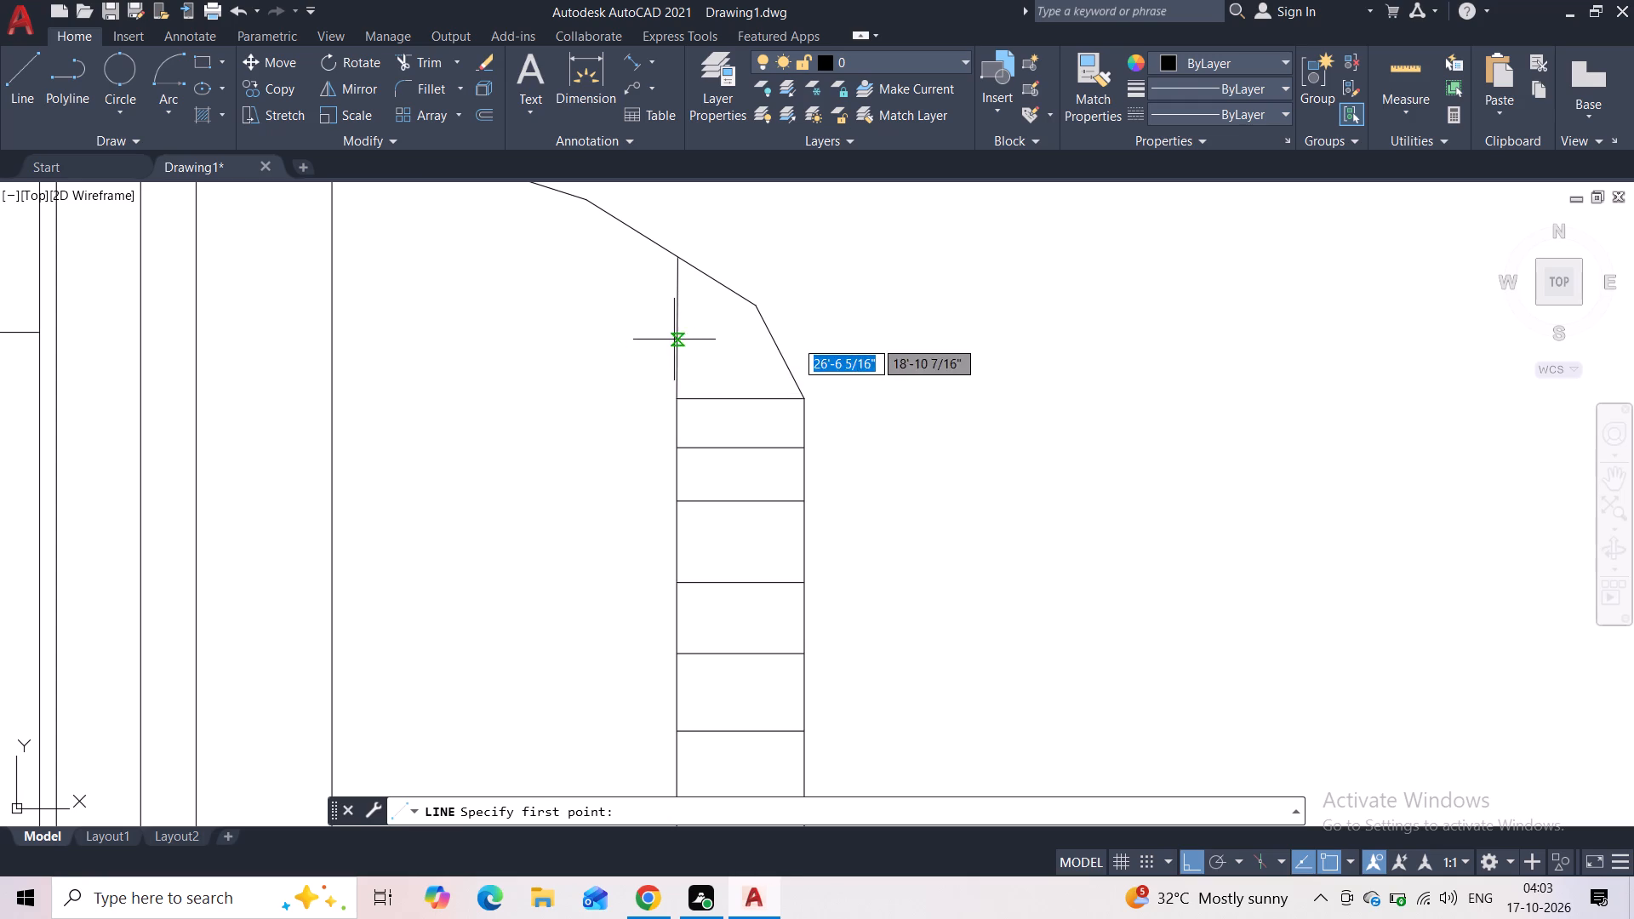
{"action": "left_click", "coordinate": [768, 343]}
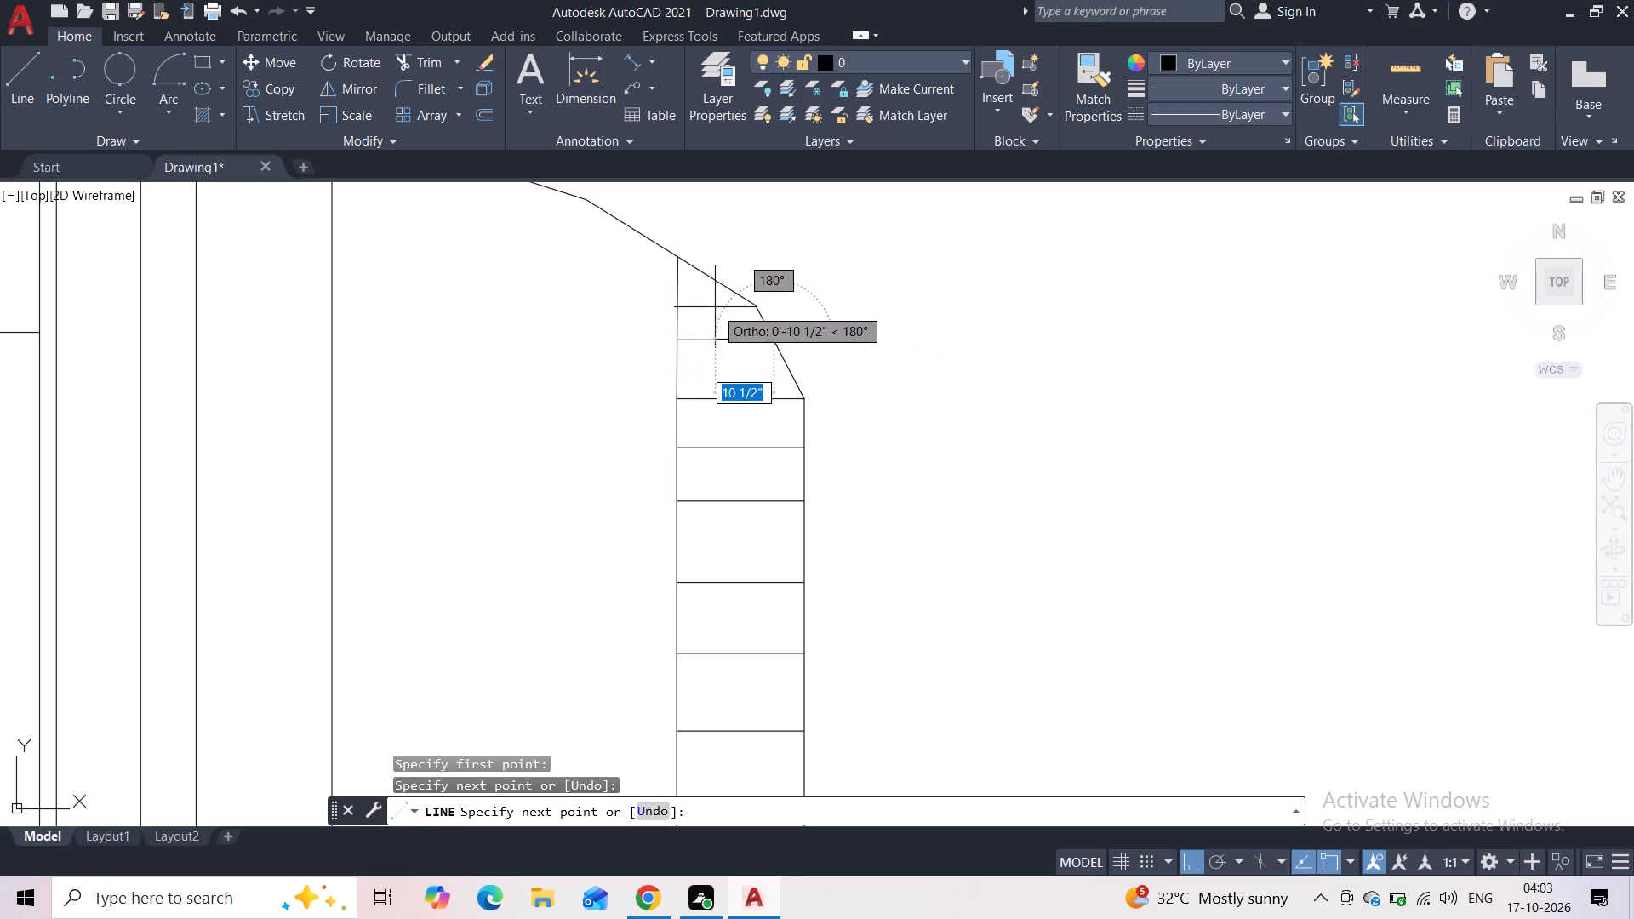
{"action": "key", "text": "space"}
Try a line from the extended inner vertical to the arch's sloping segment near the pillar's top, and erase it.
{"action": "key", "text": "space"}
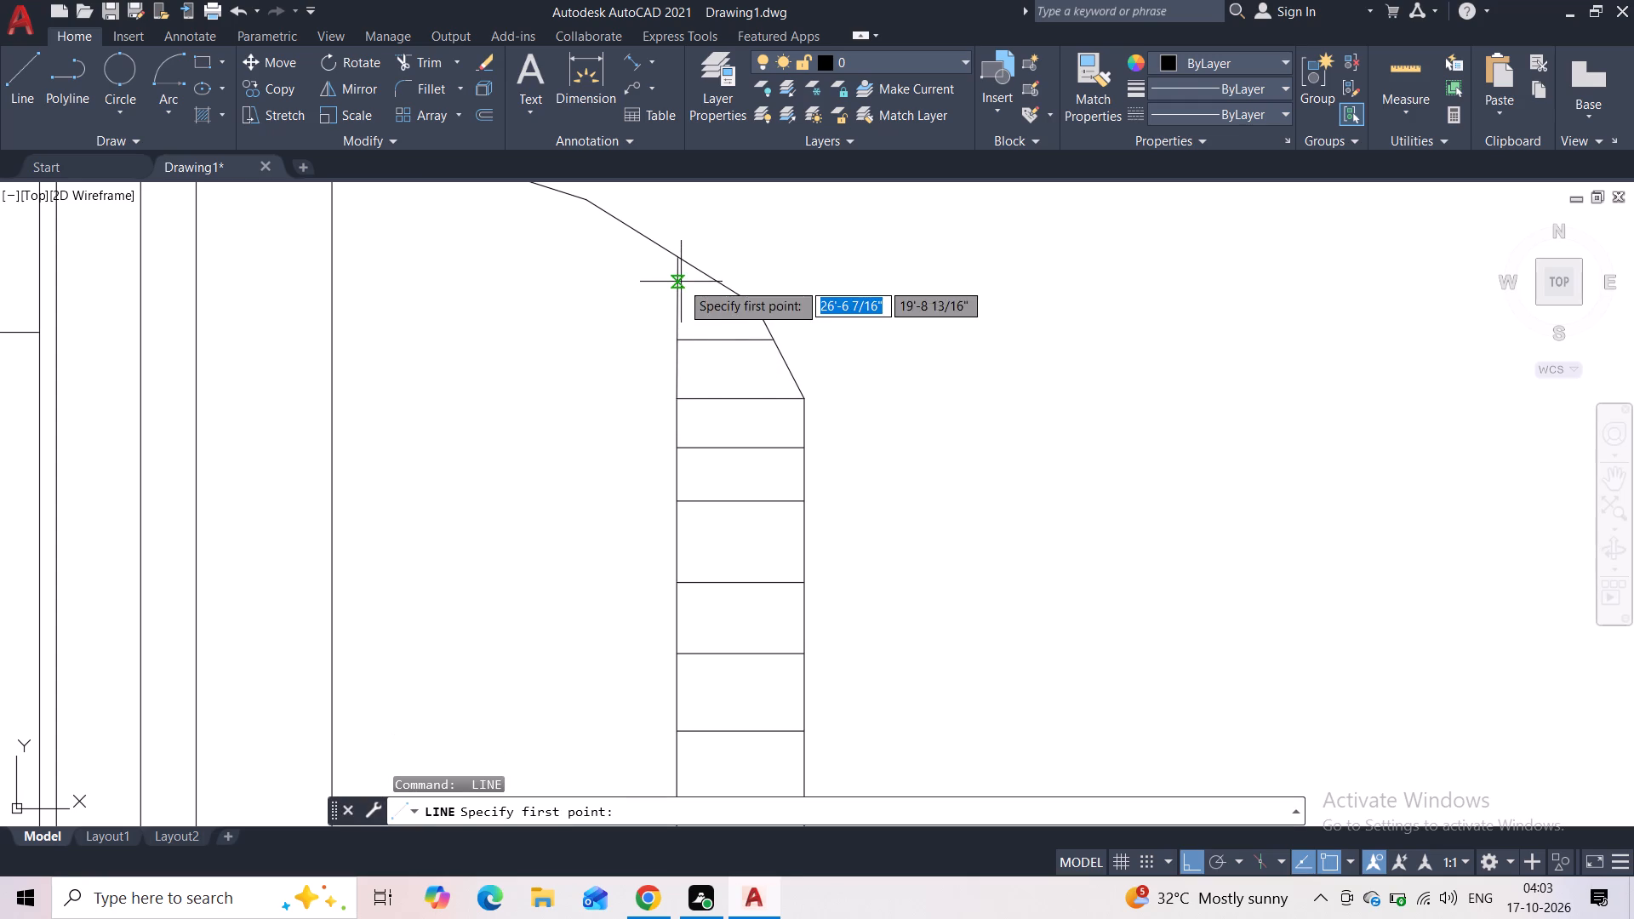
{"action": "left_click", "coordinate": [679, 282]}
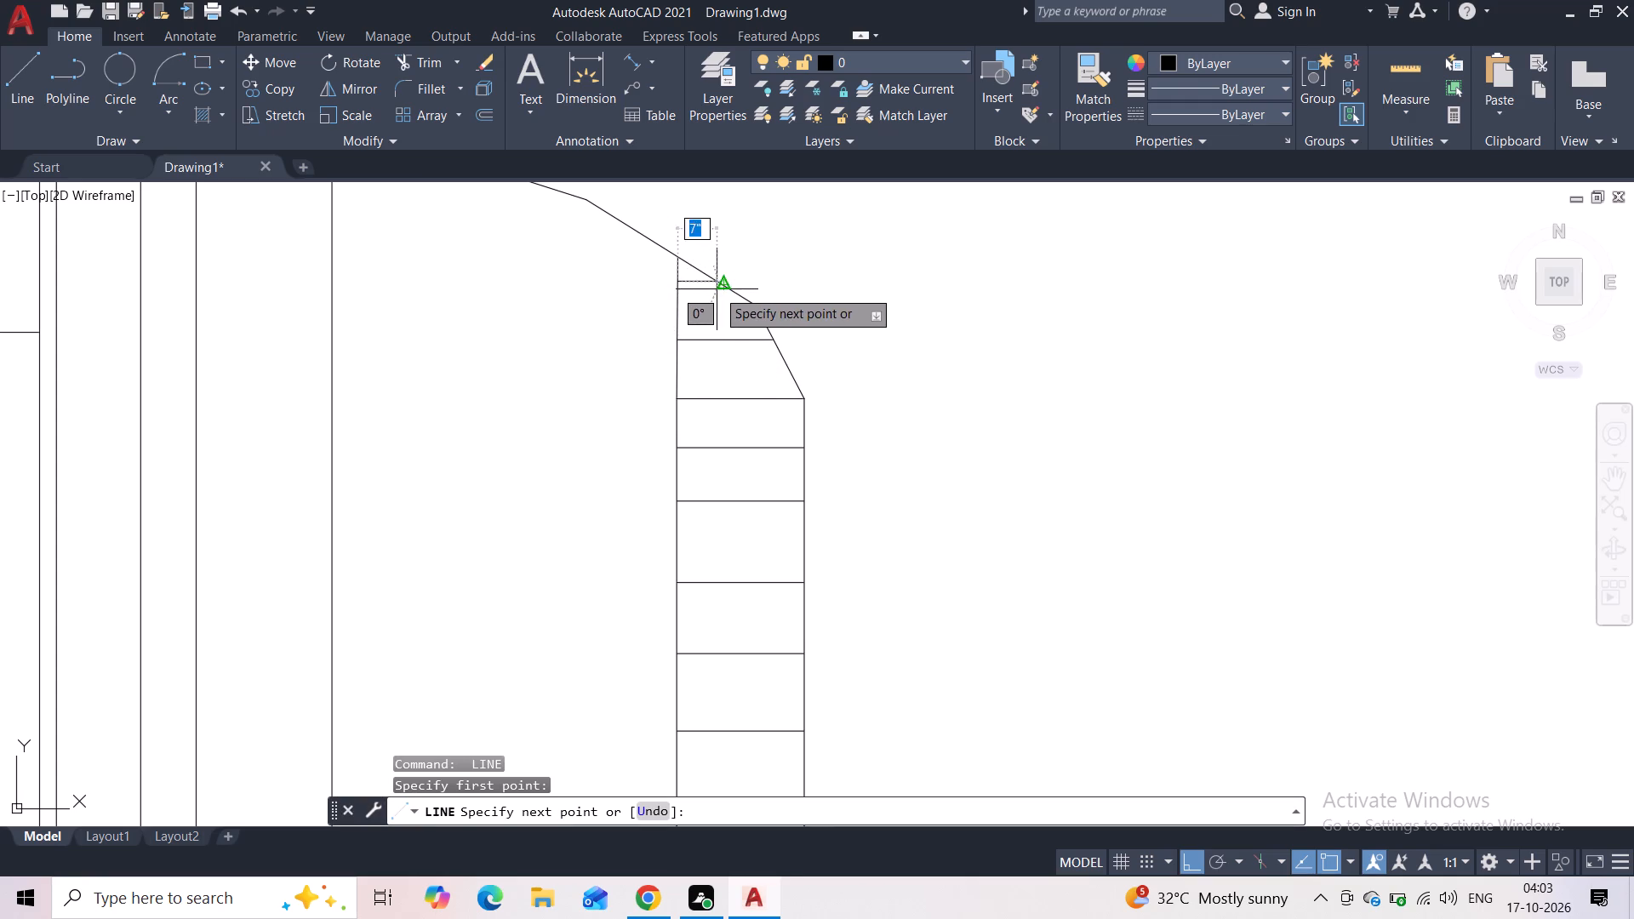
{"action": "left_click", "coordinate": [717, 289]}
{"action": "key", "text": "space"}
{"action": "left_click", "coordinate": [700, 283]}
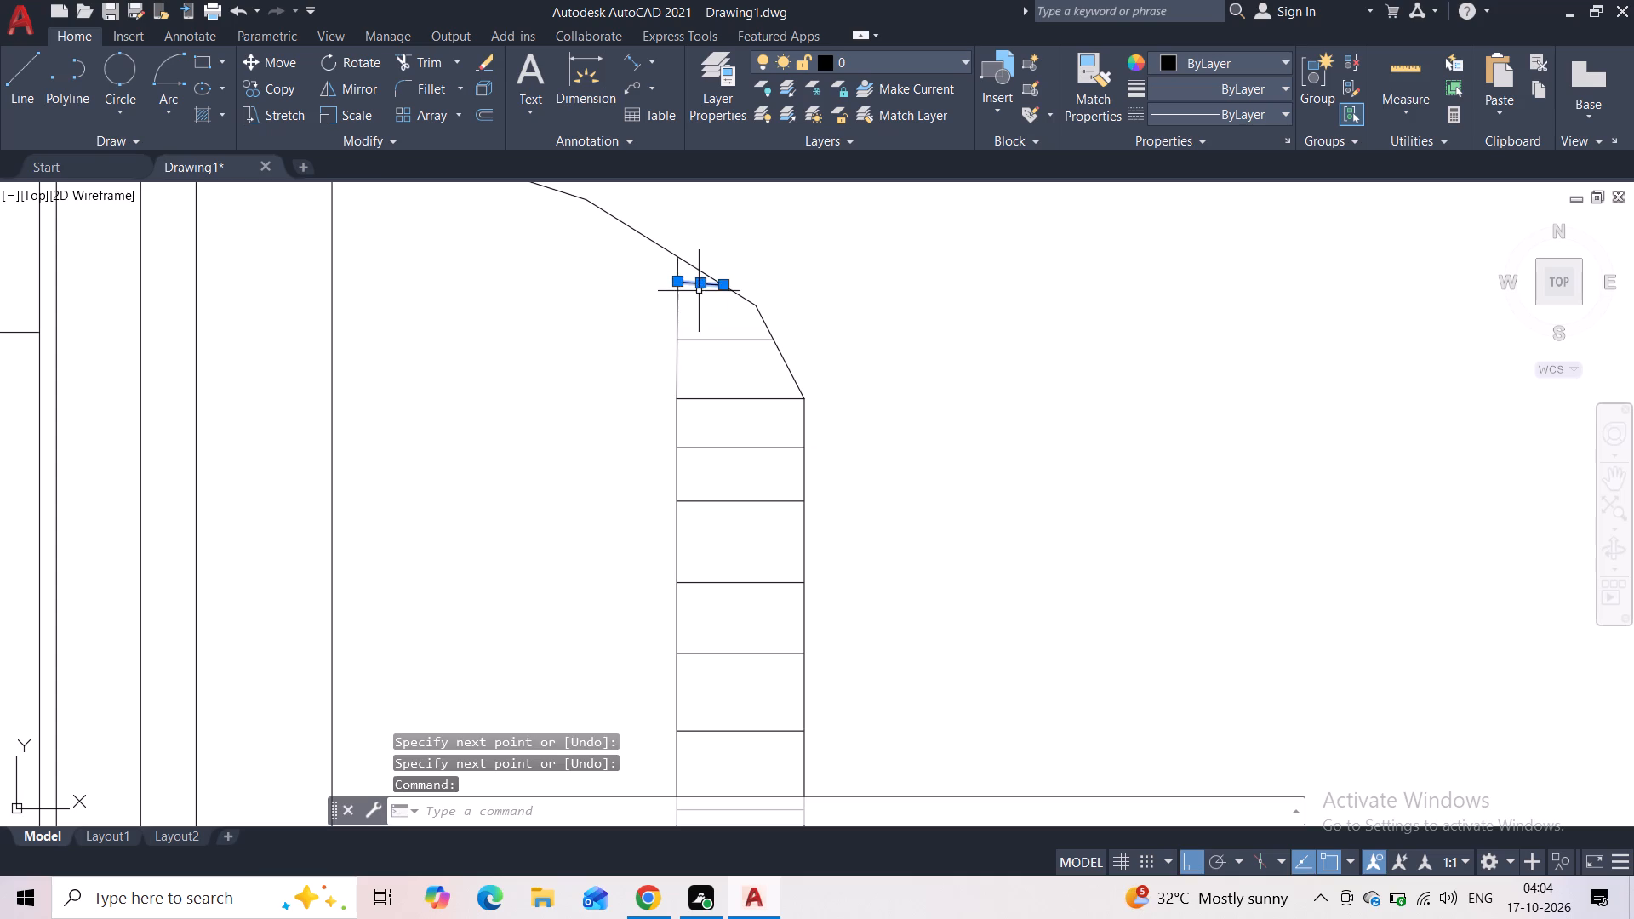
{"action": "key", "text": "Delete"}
Draw a horizontal line from the extended inner vertical to the arch's sloping segment, just below where the vertical meets the arch.
{"action": "scroll", "coordinate": [700, 291], "scroll_direction": "up", "scroll_amount": 2}
{"action": "left_click", "coordinate": [16, 95]}
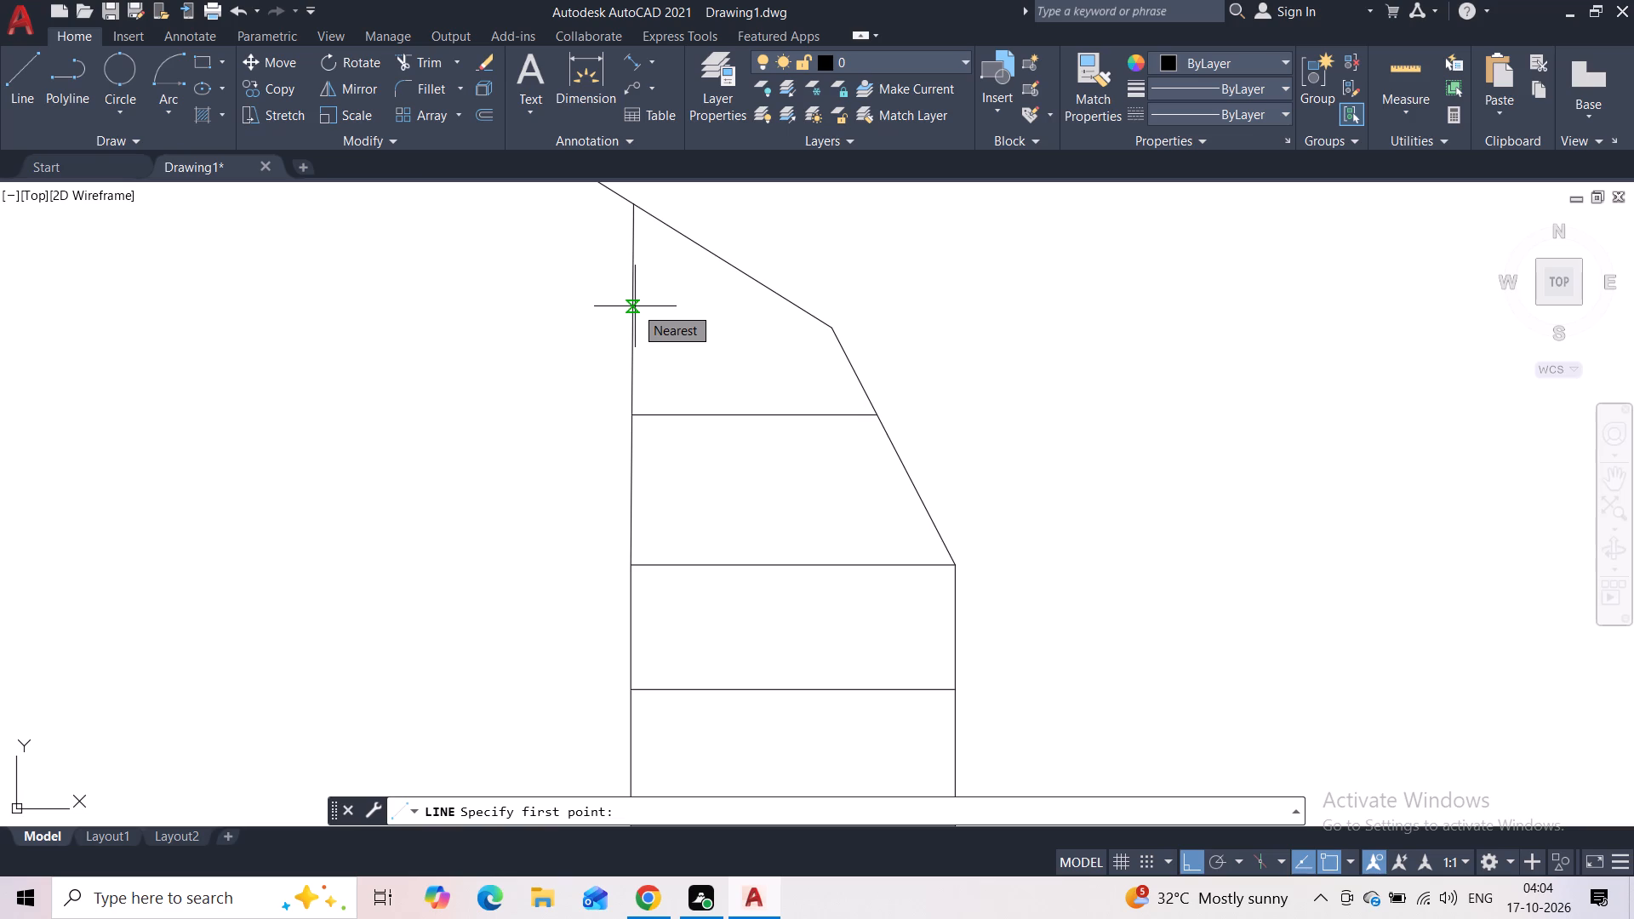
{"action": "scroll", "coordinate": [645, 248], "scroll_direction": "up", "scroll_amount": 2}
{"action": "middle_click_drag", "start_coordinate": [643, 249], "coordinate": [636, 321]}
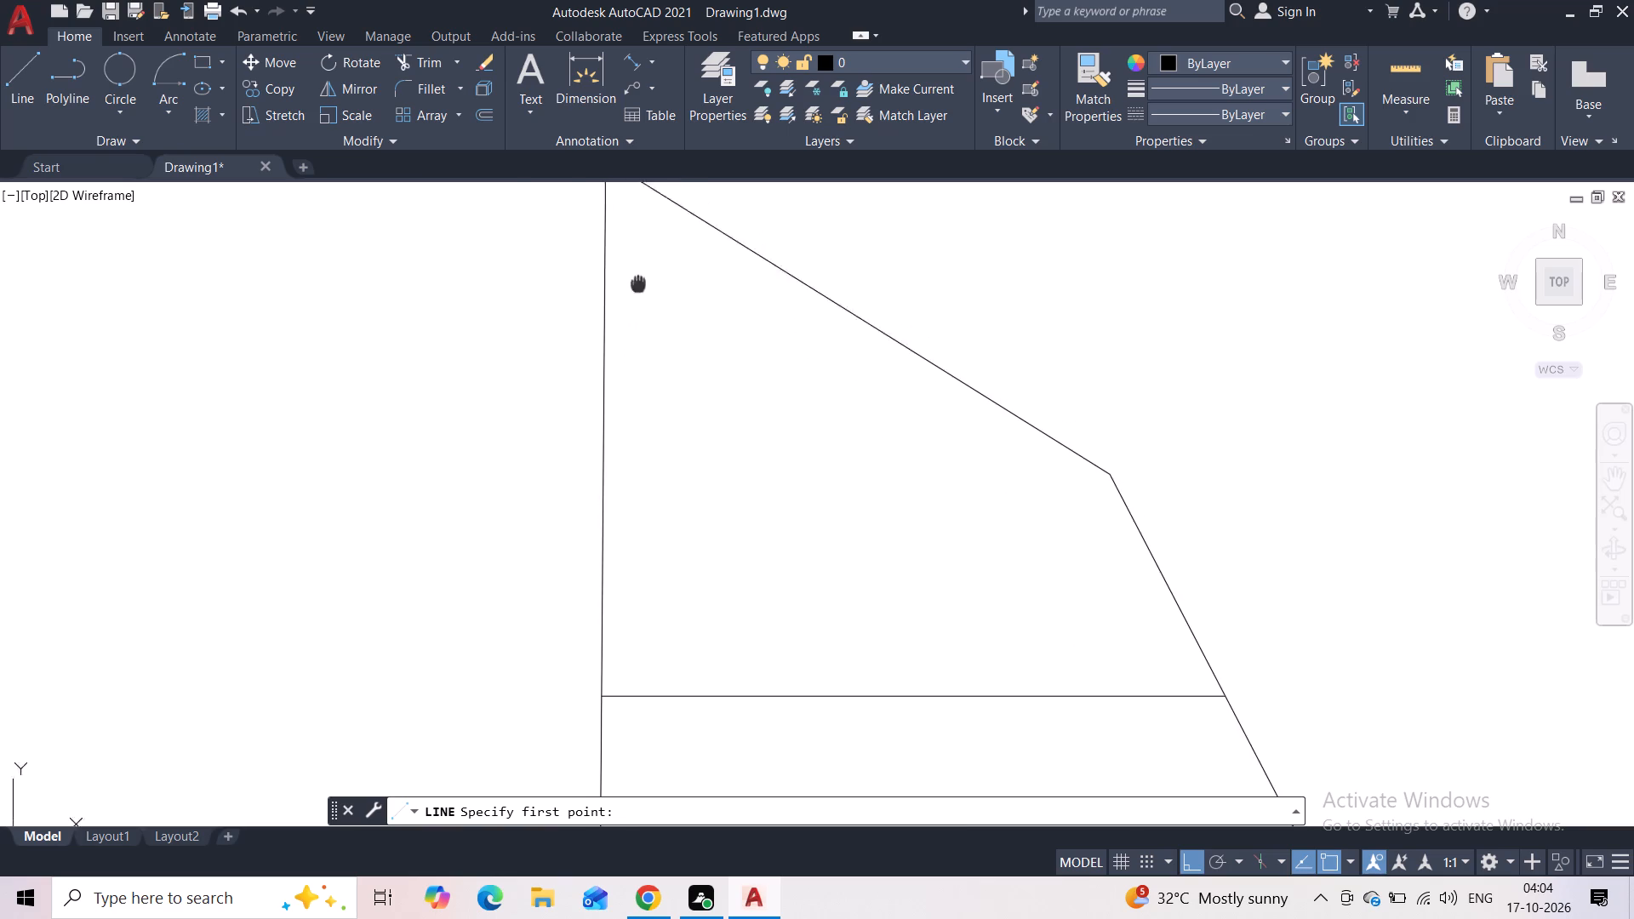
{"action": "middle_click_drag", "start_coordinate": [636, 321], "coordinate": [636, 351]}
{"action": "left_click", "coordinate": [603, 328]}
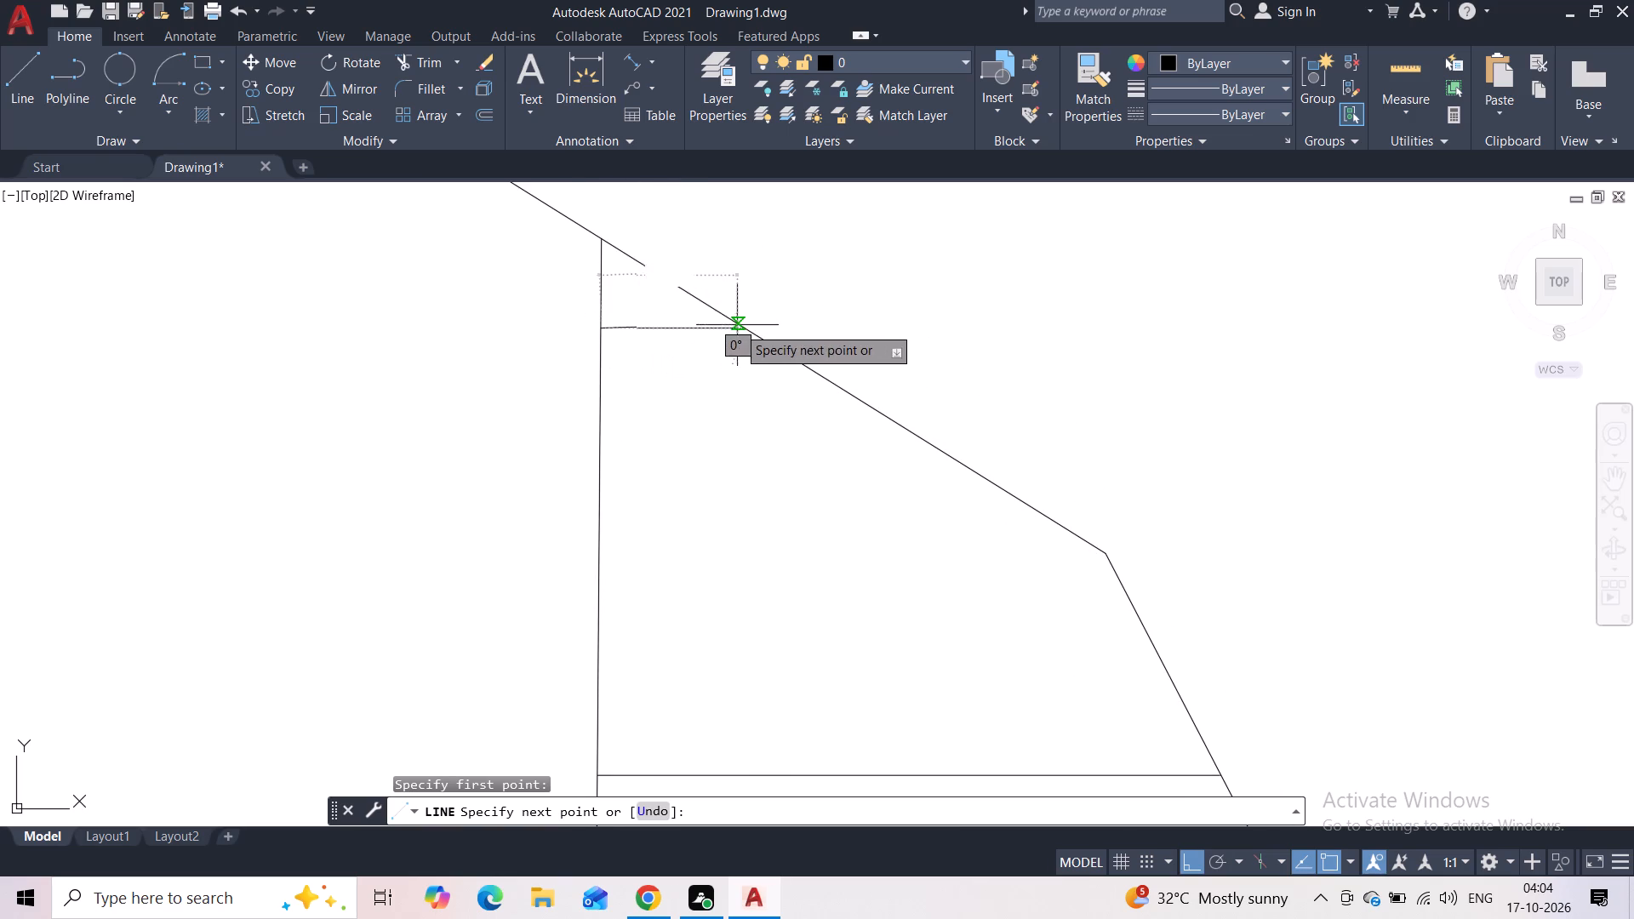
{"action": "left_click", "coordinate": [744, 334]}
{"action": "key", "text": "Escape"}
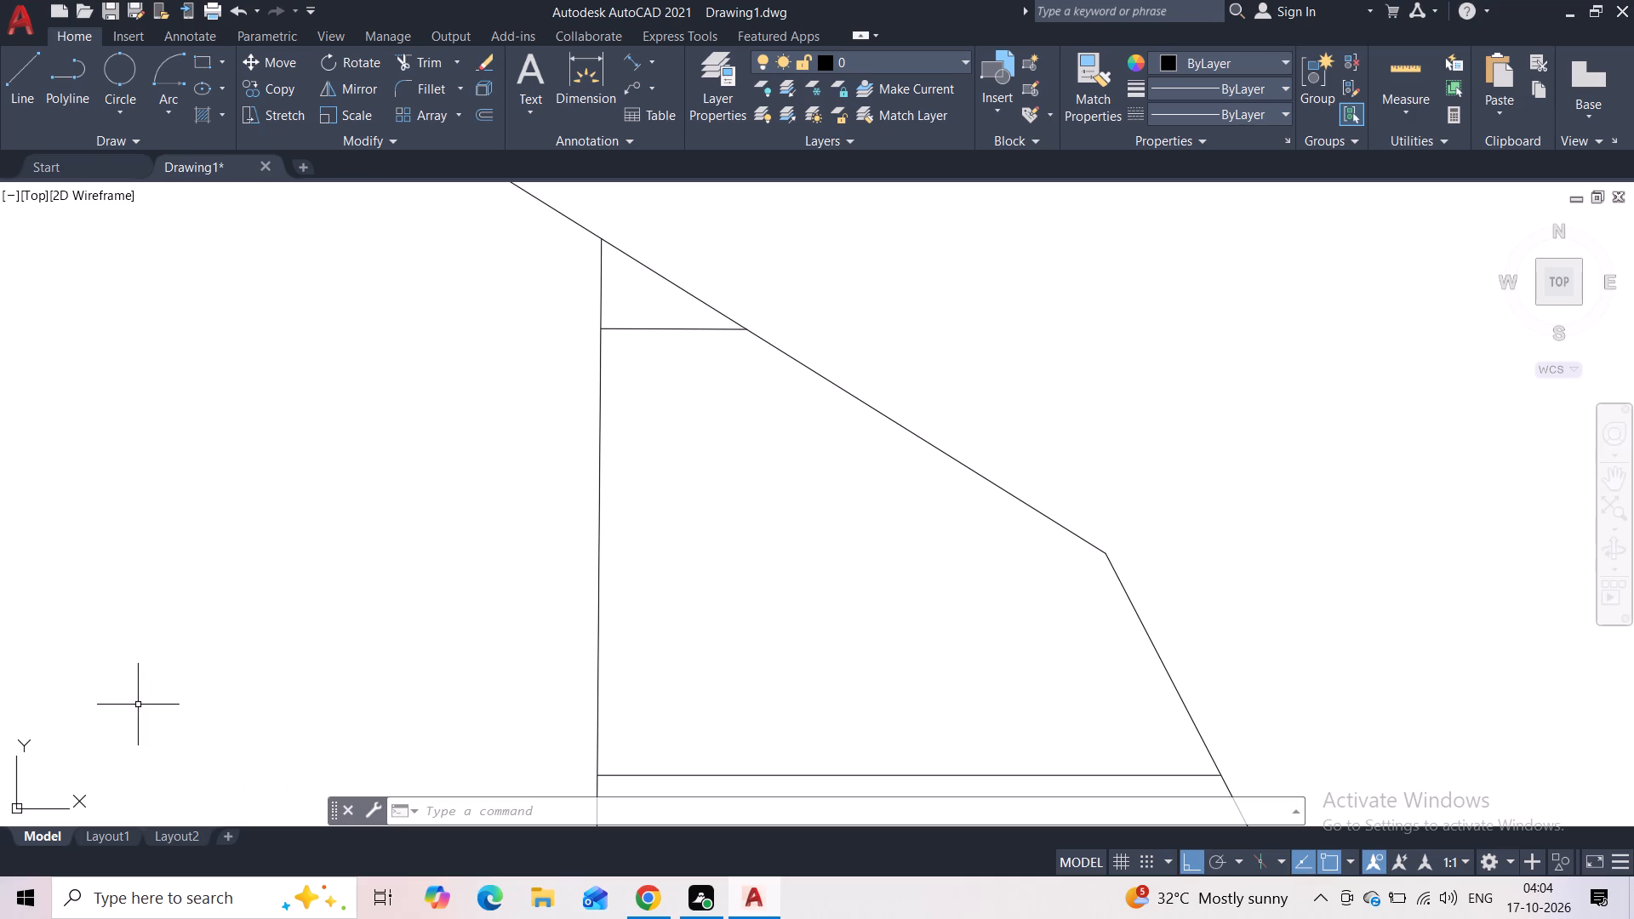
Examine the banded pillar and arch in relation to the tower, the capital and the ground line.
{"action": "scroll", "coordinate": [648, 284], "scroll_direction": "down", "scroll_amount": 6}
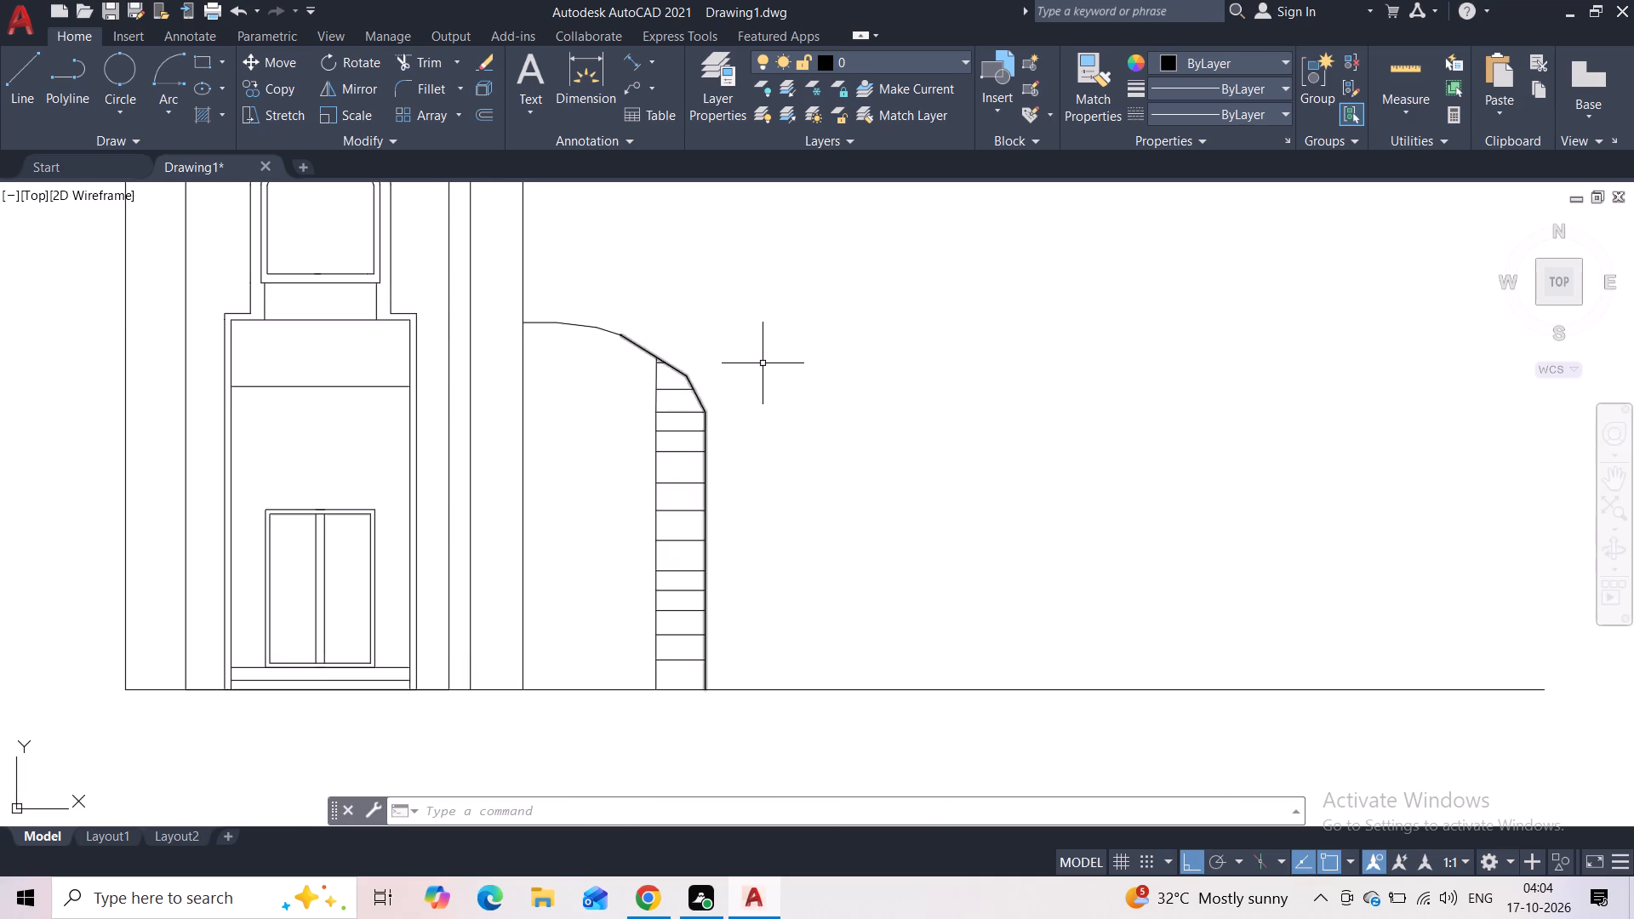
{"action": "scroll", "coordinate": [763, 363], "scroll_direction": "down", "scroll_amount": 1}
{"action": "middle_click_drag", "start_coordinate": [765, 378], "coordinate": [783, 478]}
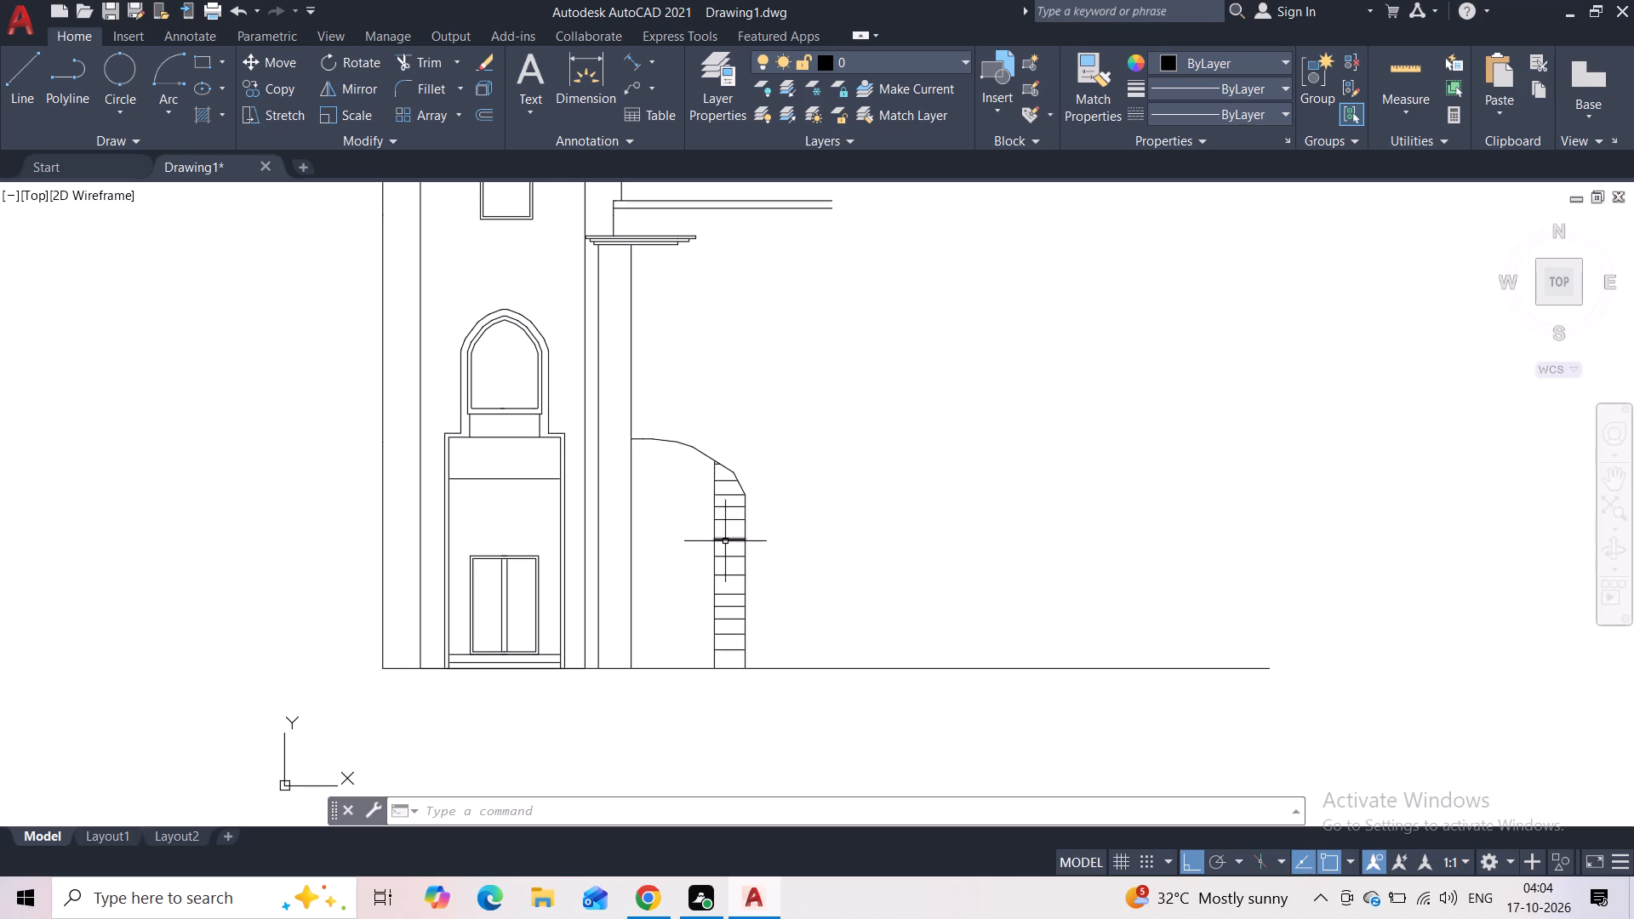
{"action": "scroll", "coordinate": [726, 579], "scroll_direction": "up", "scroll_amount": 1}
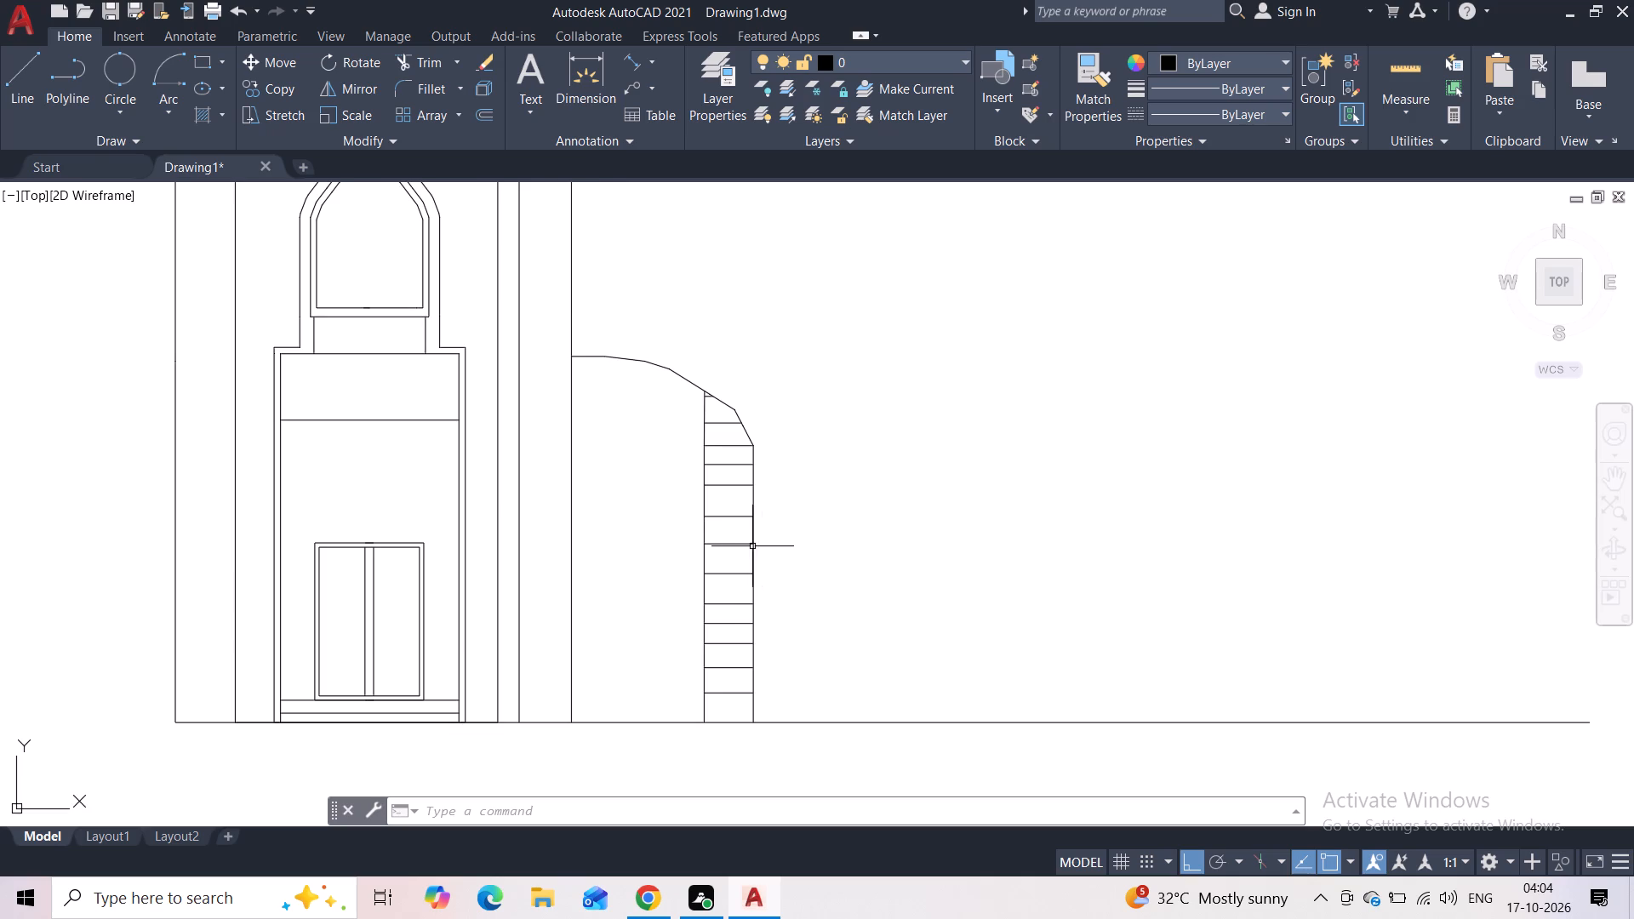
{"action": "scroll", "coordinate": [811, 469], "scroll_direction": "down", "scroll_amount": 3}
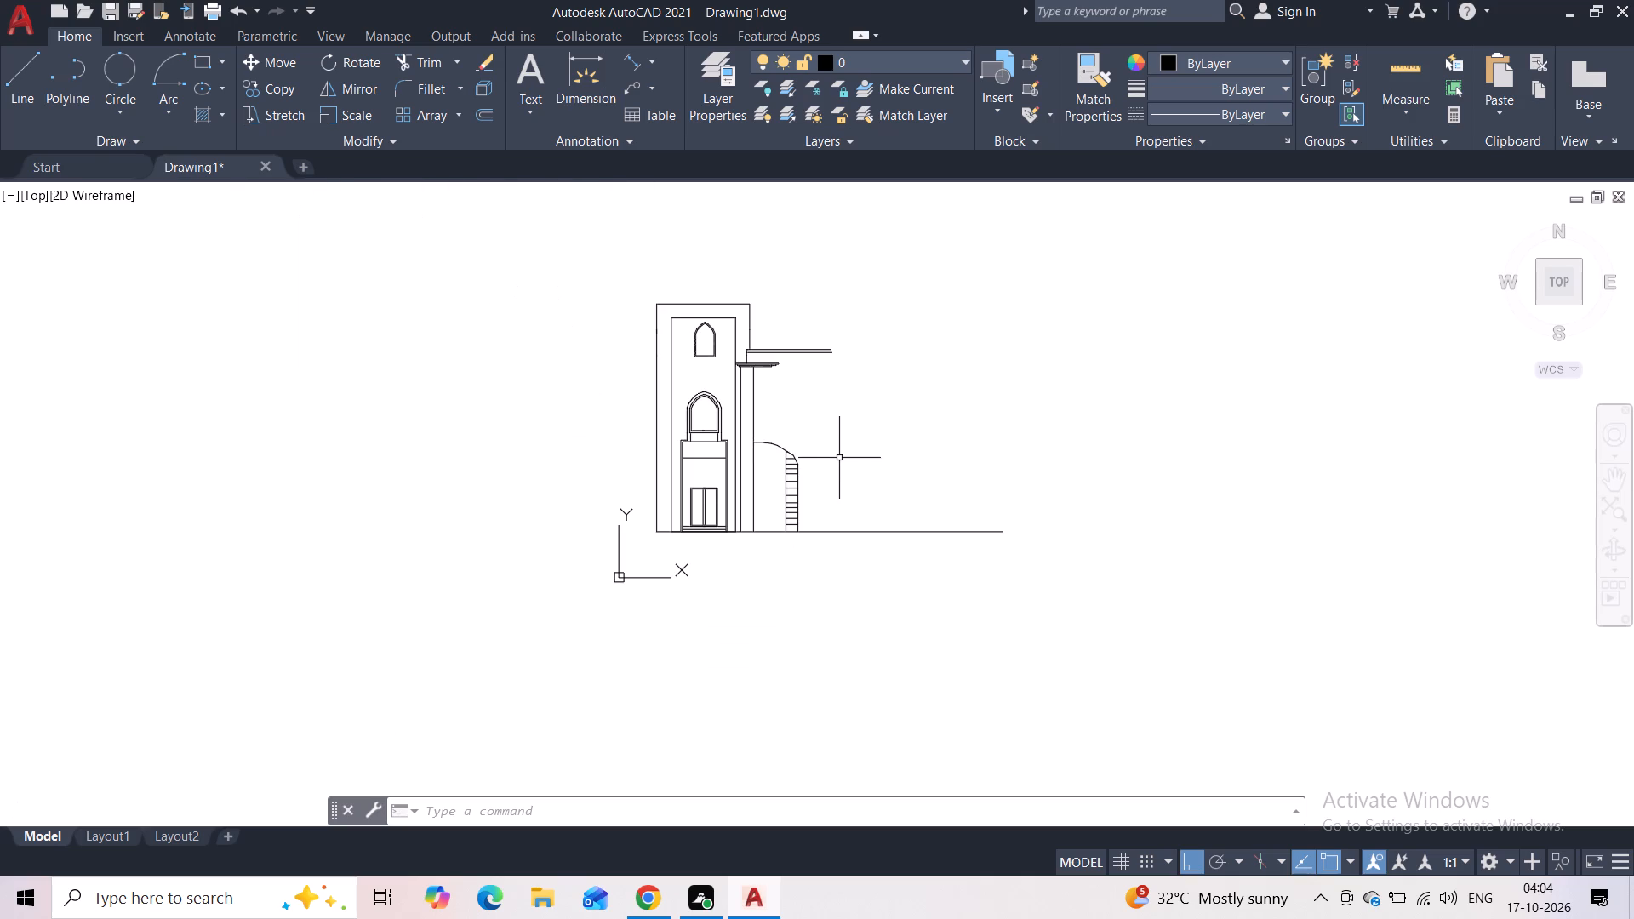
{"action": "middle_click_drag", "start_coordinate": [840, 445], "coordinate": [839, 506]}
{"action": "scroll", "coordinate": [820, 458], "scroll_direction": "up", "scroll_amount": 2}
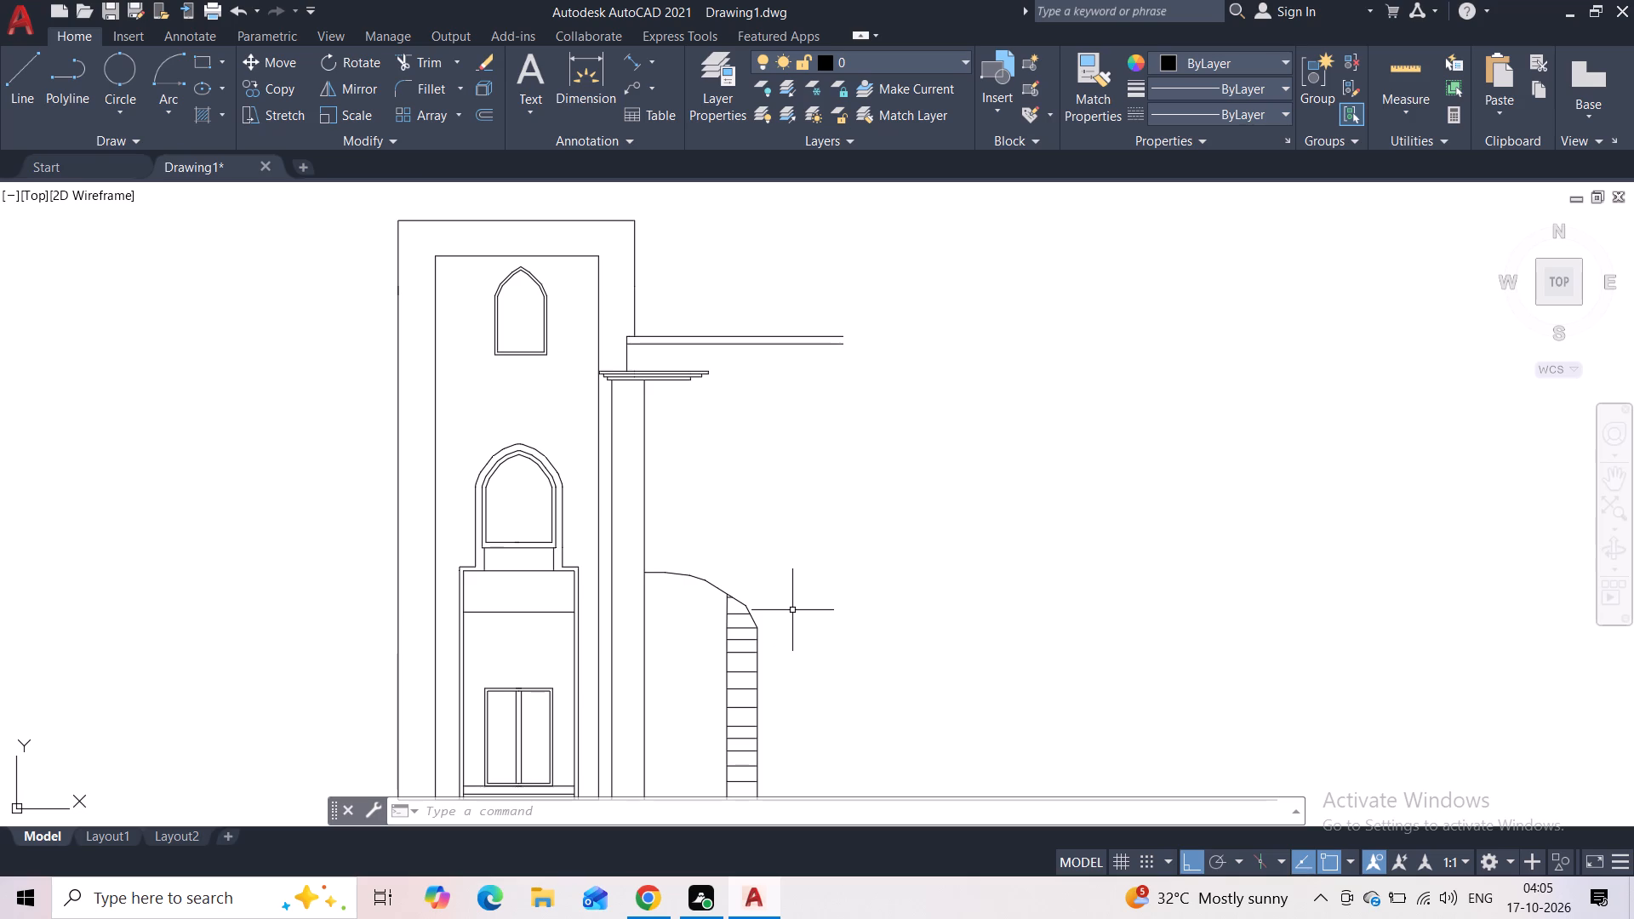
{"action": "scroll", "coordinate": [779, 578], "scroll_direction": "up", "scroll_amount": 2}
{"action": "middle_click_drag", "start_coordinate": [778, 577], "coordinate": [778, 430]}
{"action": "scroll", "coordinate": [778, 430], "scroll_direction": "down", "scroll_amount": 2}
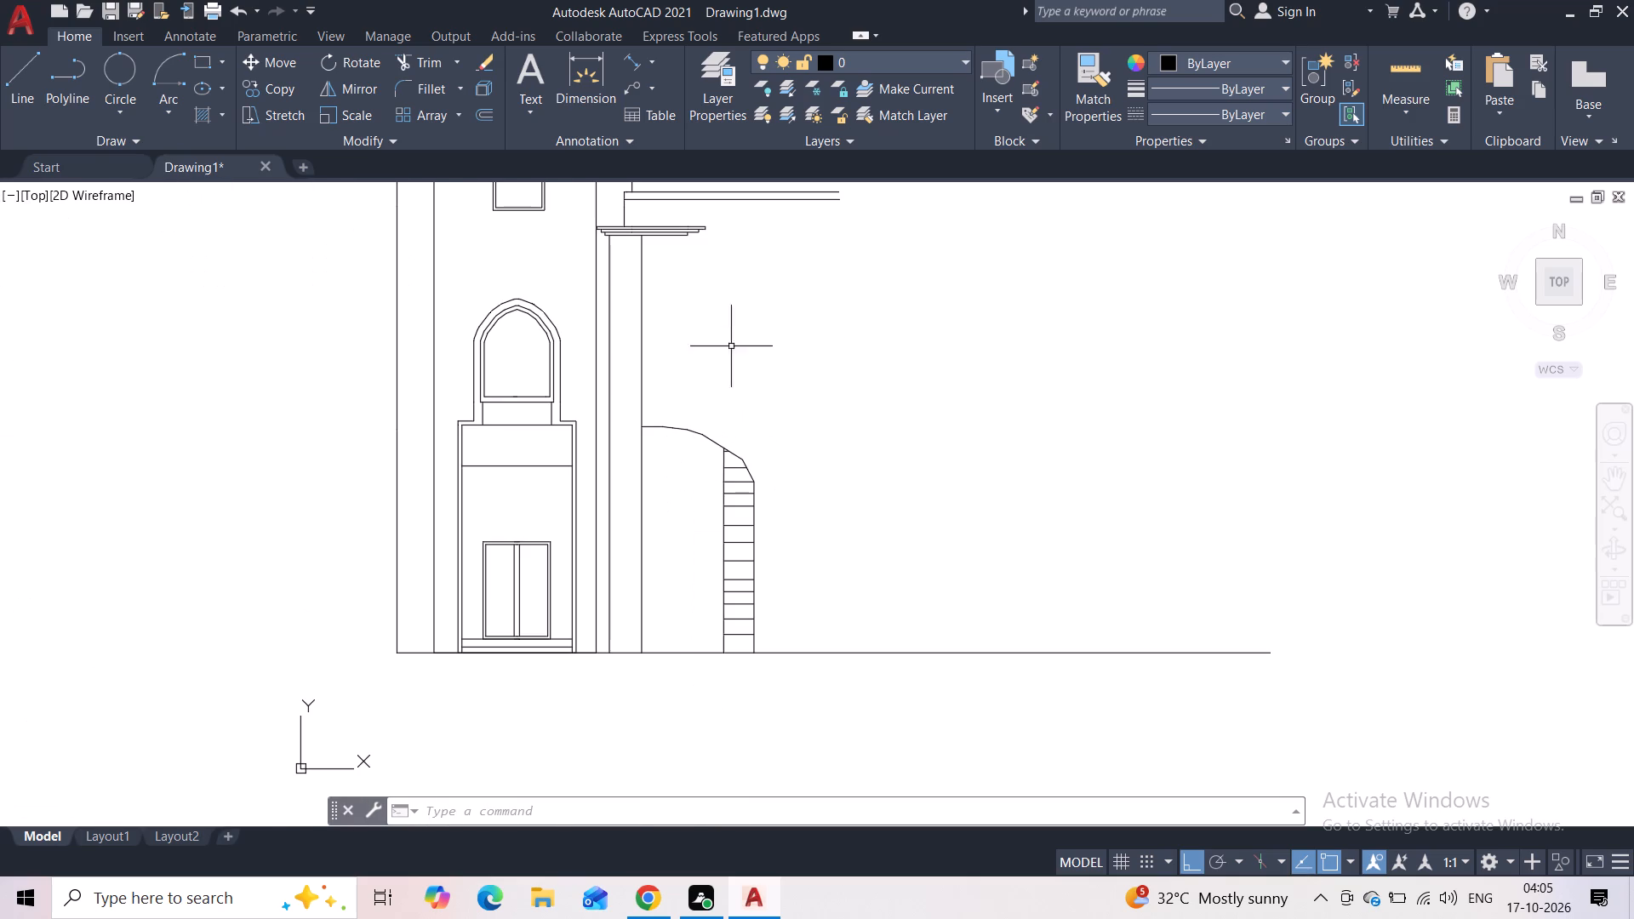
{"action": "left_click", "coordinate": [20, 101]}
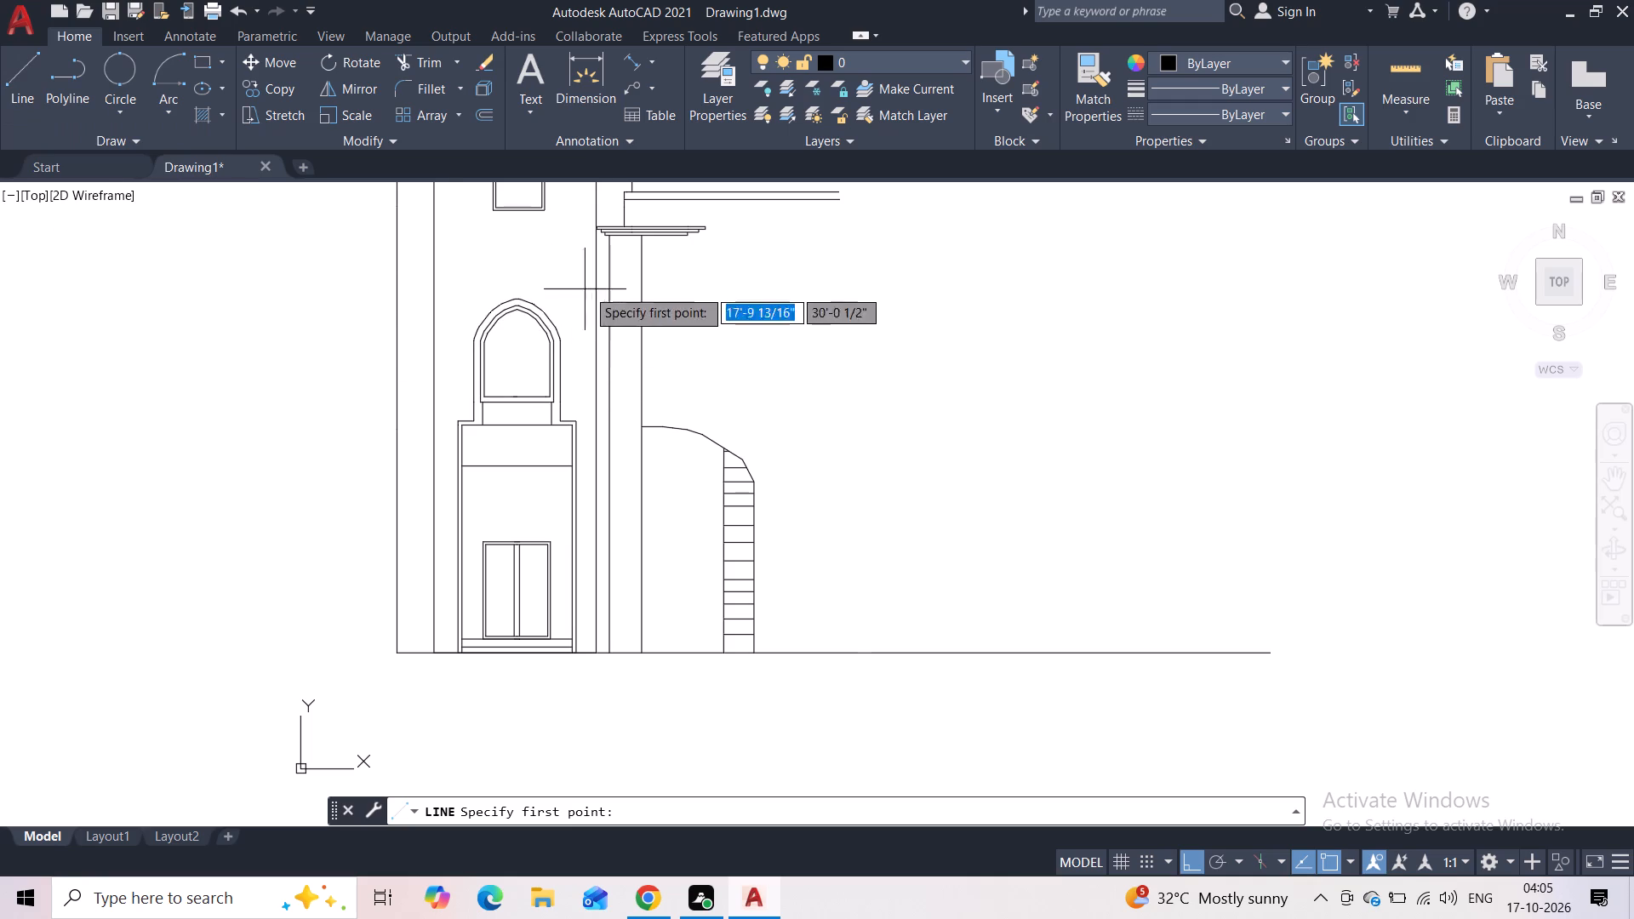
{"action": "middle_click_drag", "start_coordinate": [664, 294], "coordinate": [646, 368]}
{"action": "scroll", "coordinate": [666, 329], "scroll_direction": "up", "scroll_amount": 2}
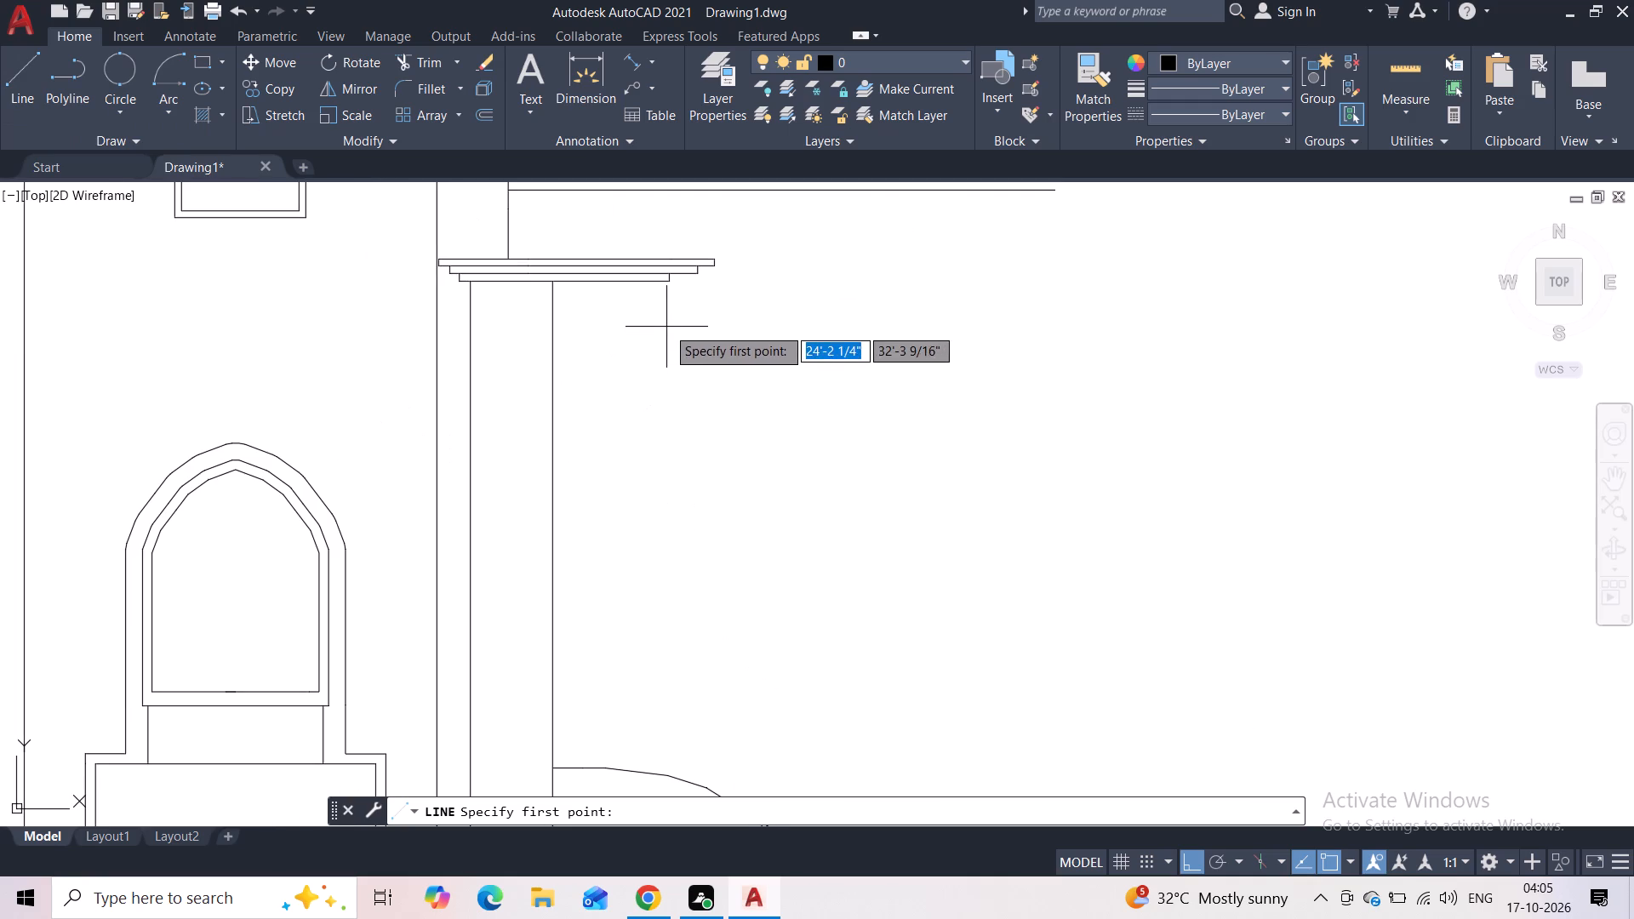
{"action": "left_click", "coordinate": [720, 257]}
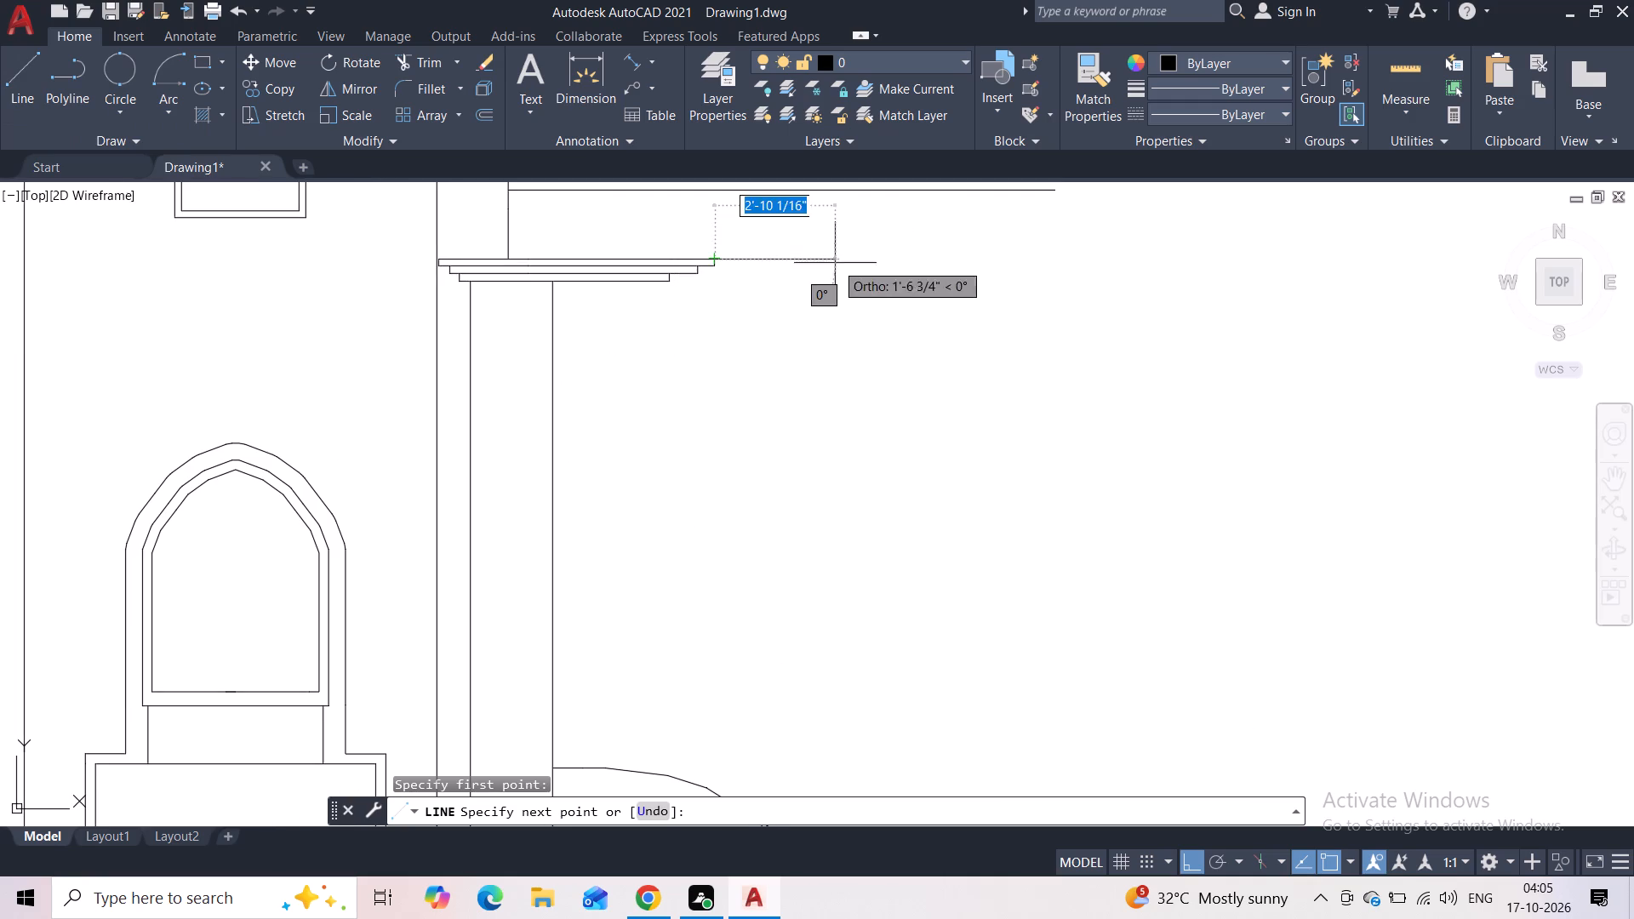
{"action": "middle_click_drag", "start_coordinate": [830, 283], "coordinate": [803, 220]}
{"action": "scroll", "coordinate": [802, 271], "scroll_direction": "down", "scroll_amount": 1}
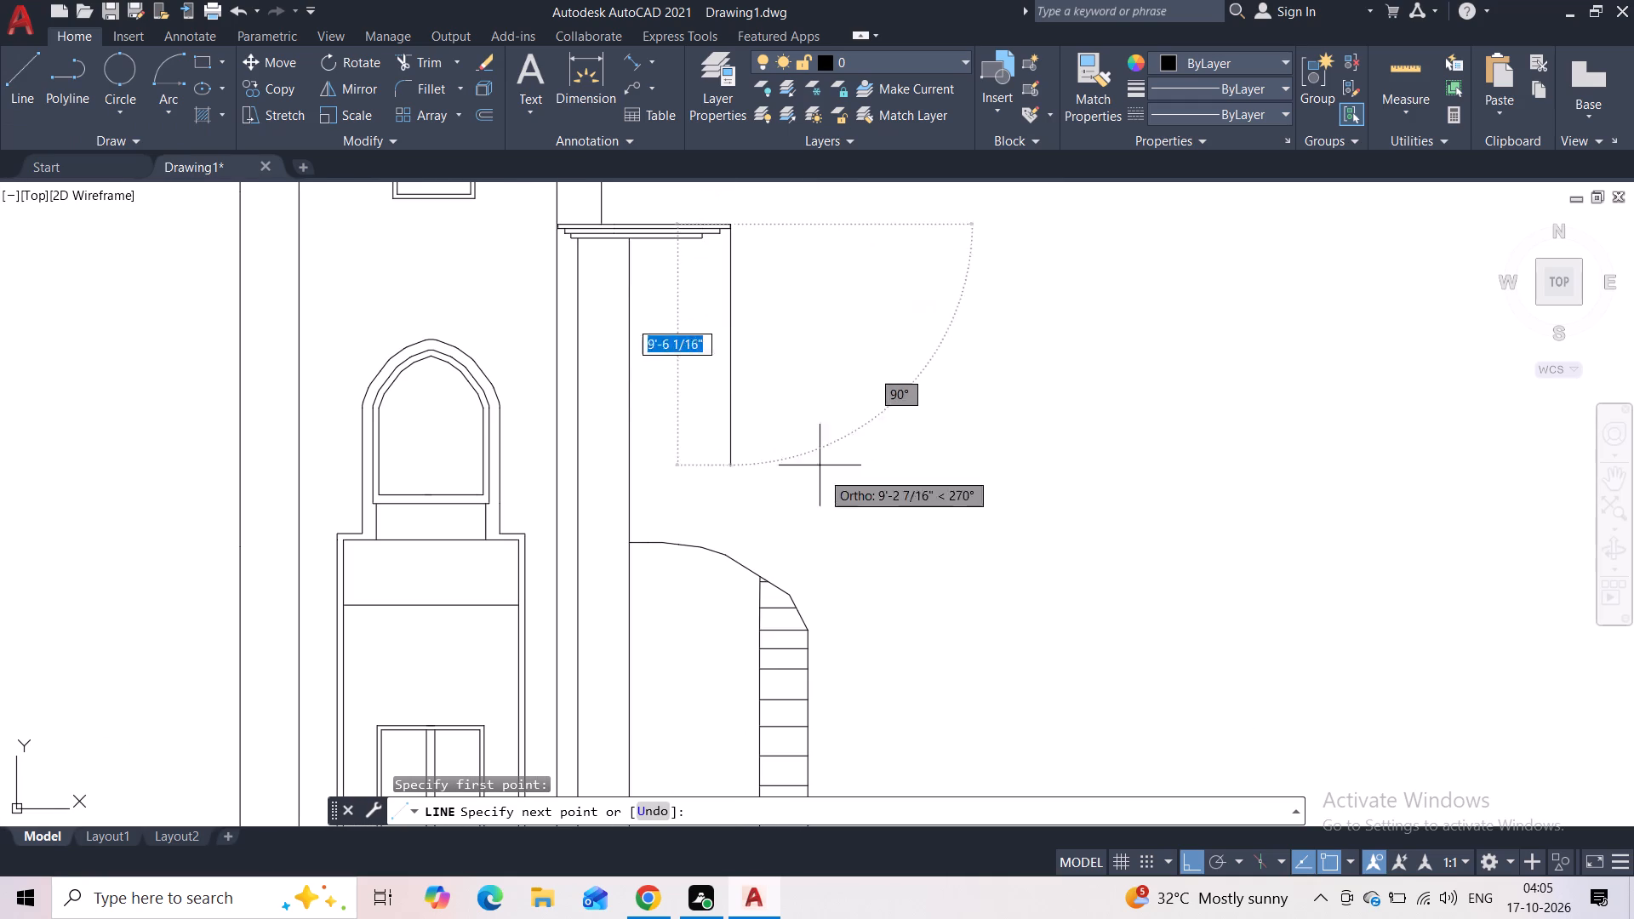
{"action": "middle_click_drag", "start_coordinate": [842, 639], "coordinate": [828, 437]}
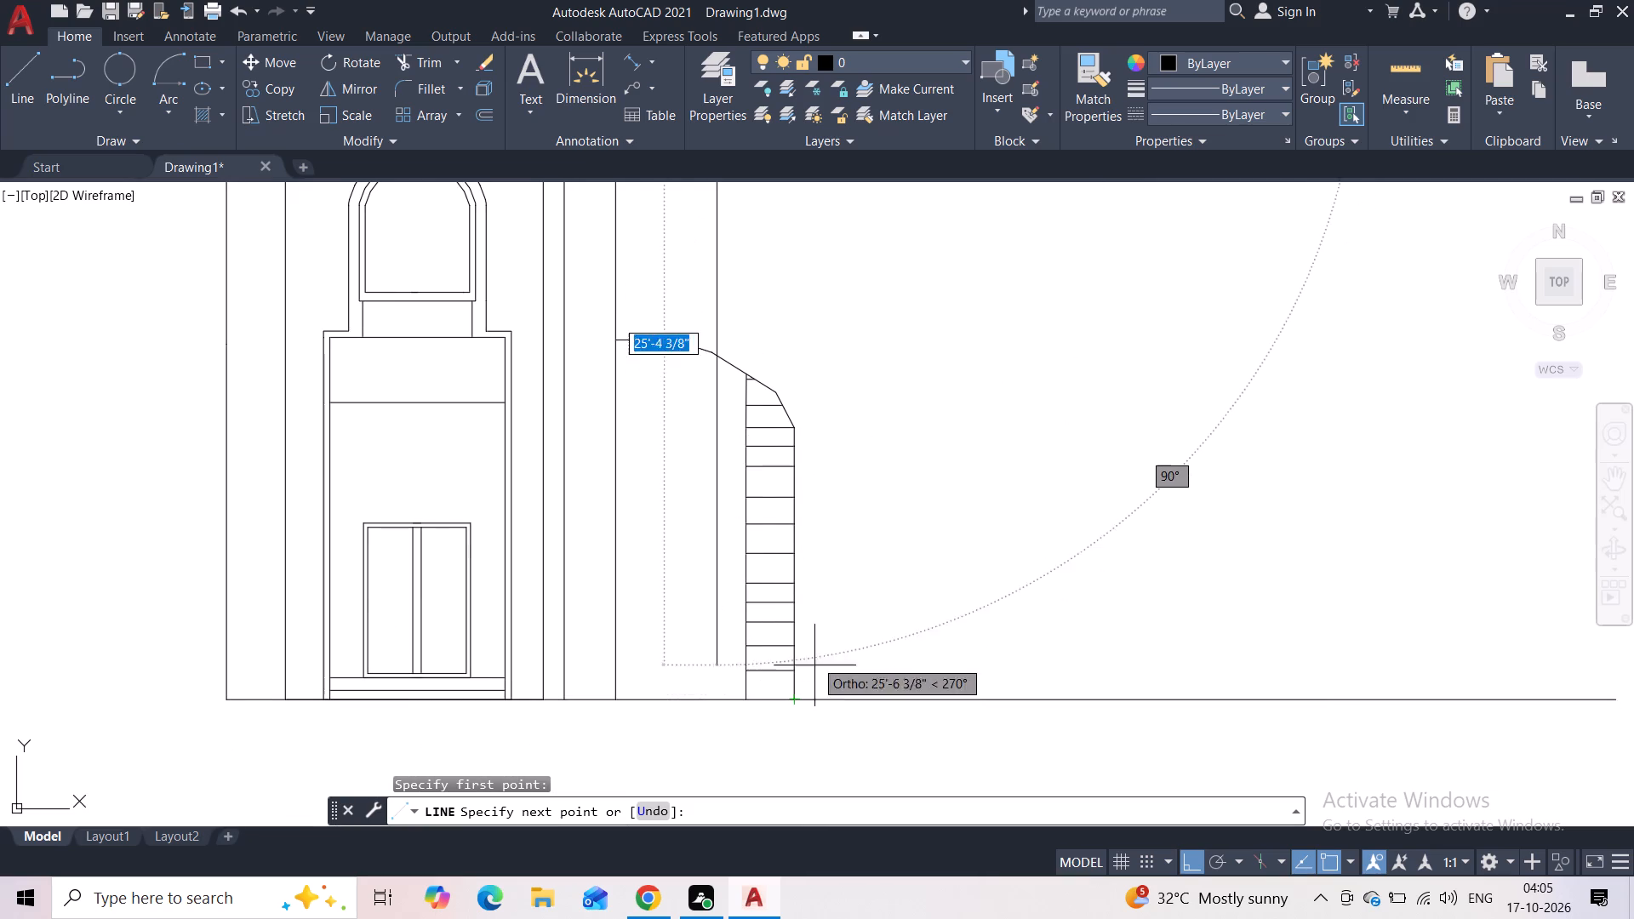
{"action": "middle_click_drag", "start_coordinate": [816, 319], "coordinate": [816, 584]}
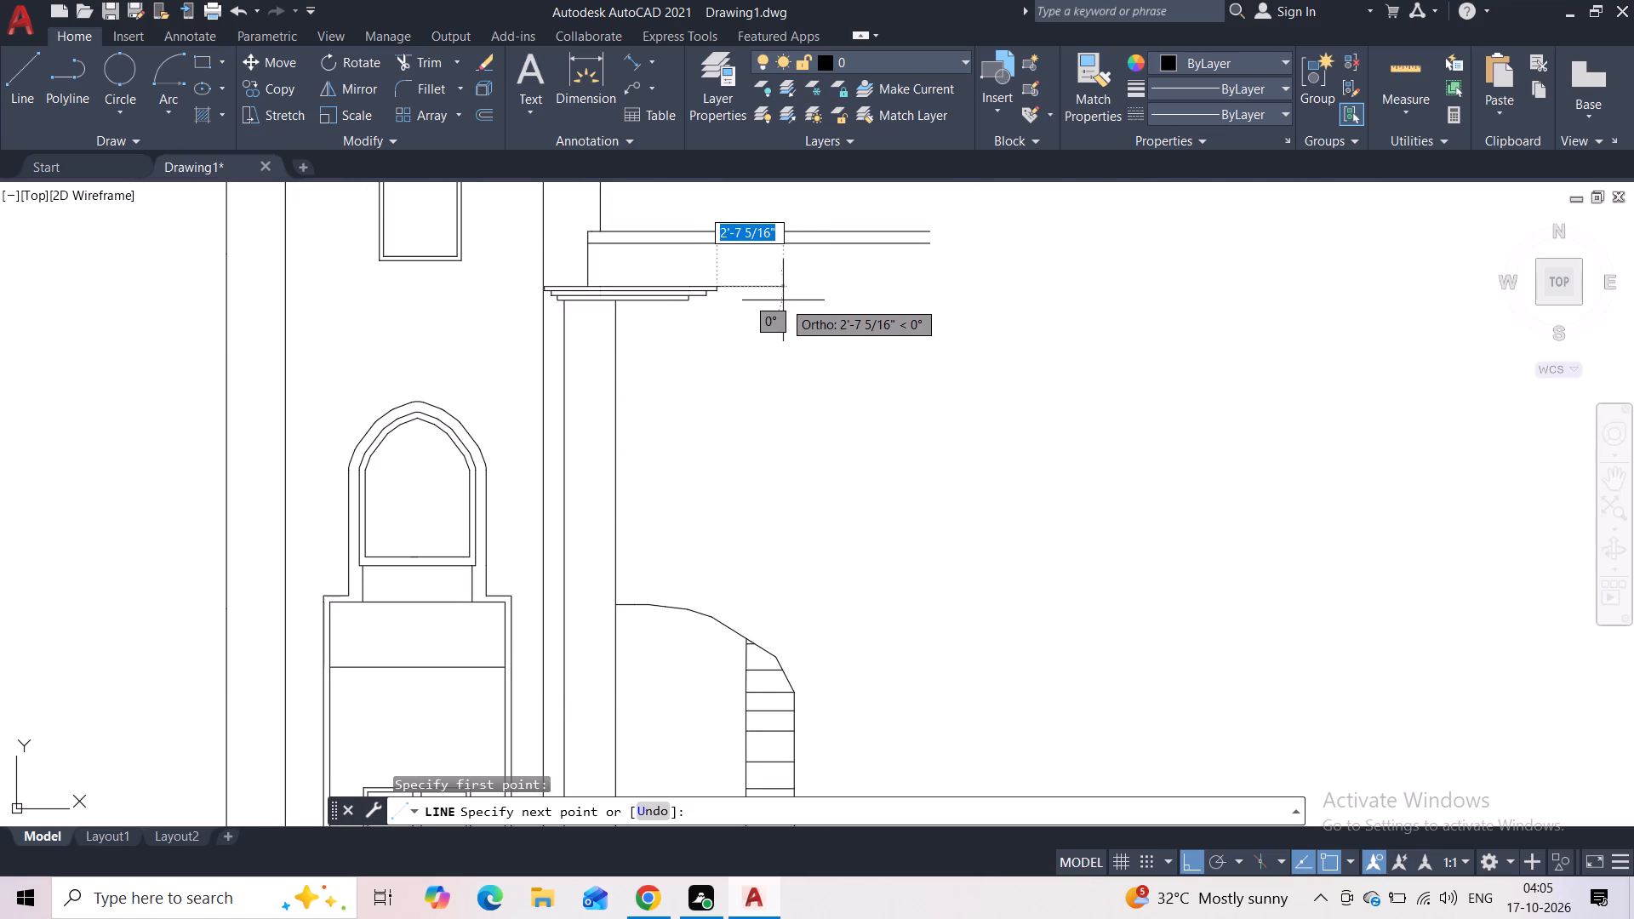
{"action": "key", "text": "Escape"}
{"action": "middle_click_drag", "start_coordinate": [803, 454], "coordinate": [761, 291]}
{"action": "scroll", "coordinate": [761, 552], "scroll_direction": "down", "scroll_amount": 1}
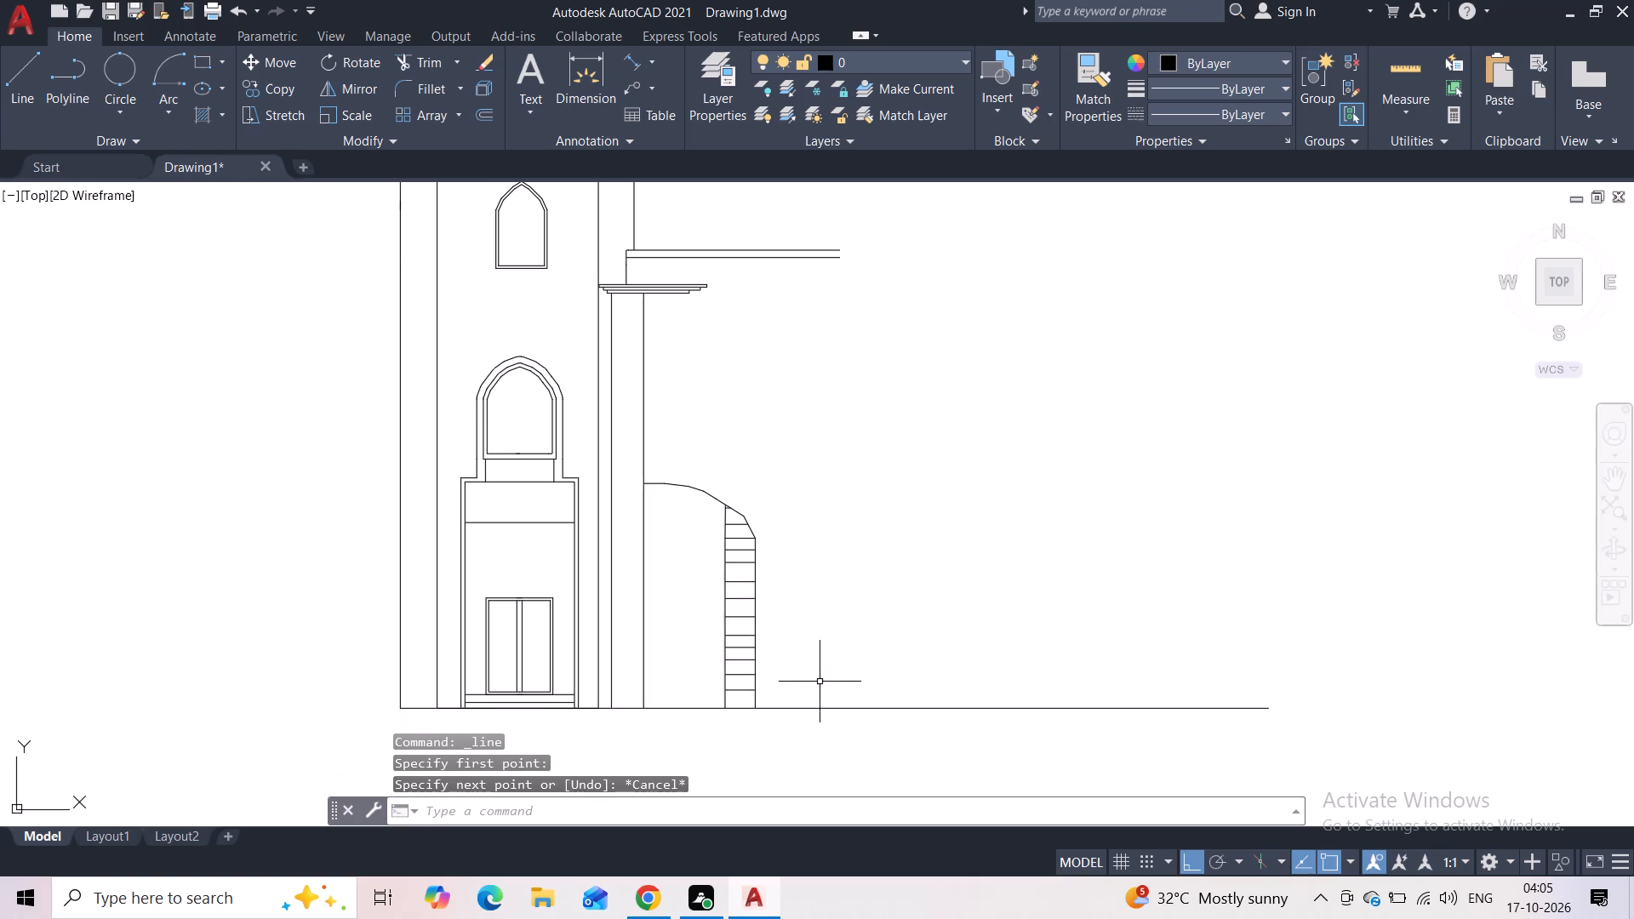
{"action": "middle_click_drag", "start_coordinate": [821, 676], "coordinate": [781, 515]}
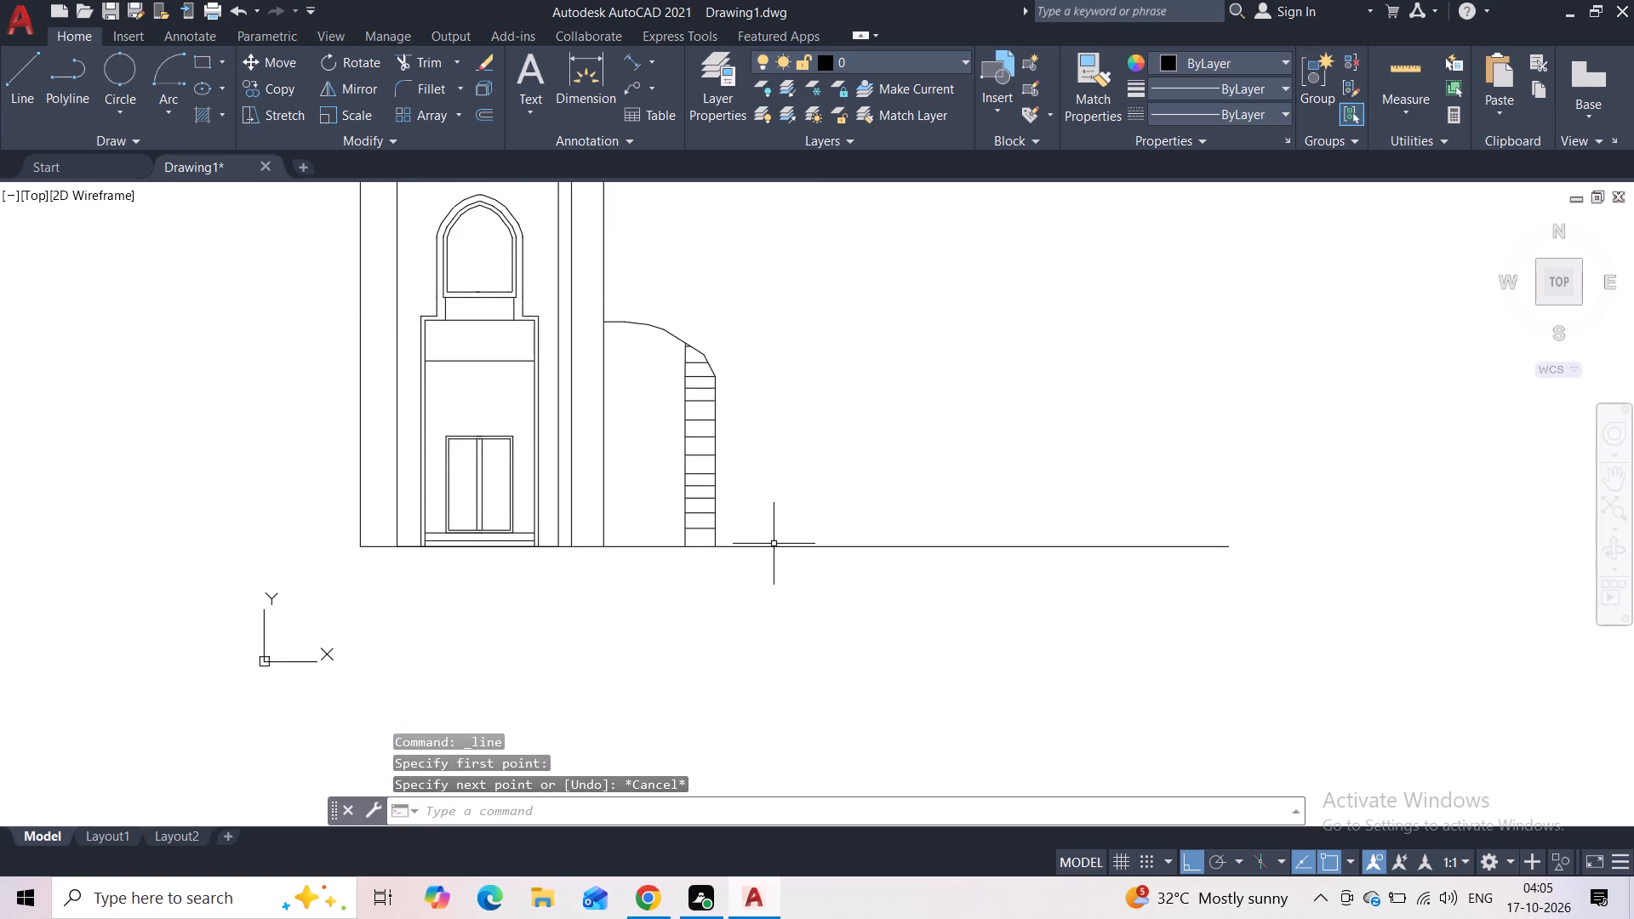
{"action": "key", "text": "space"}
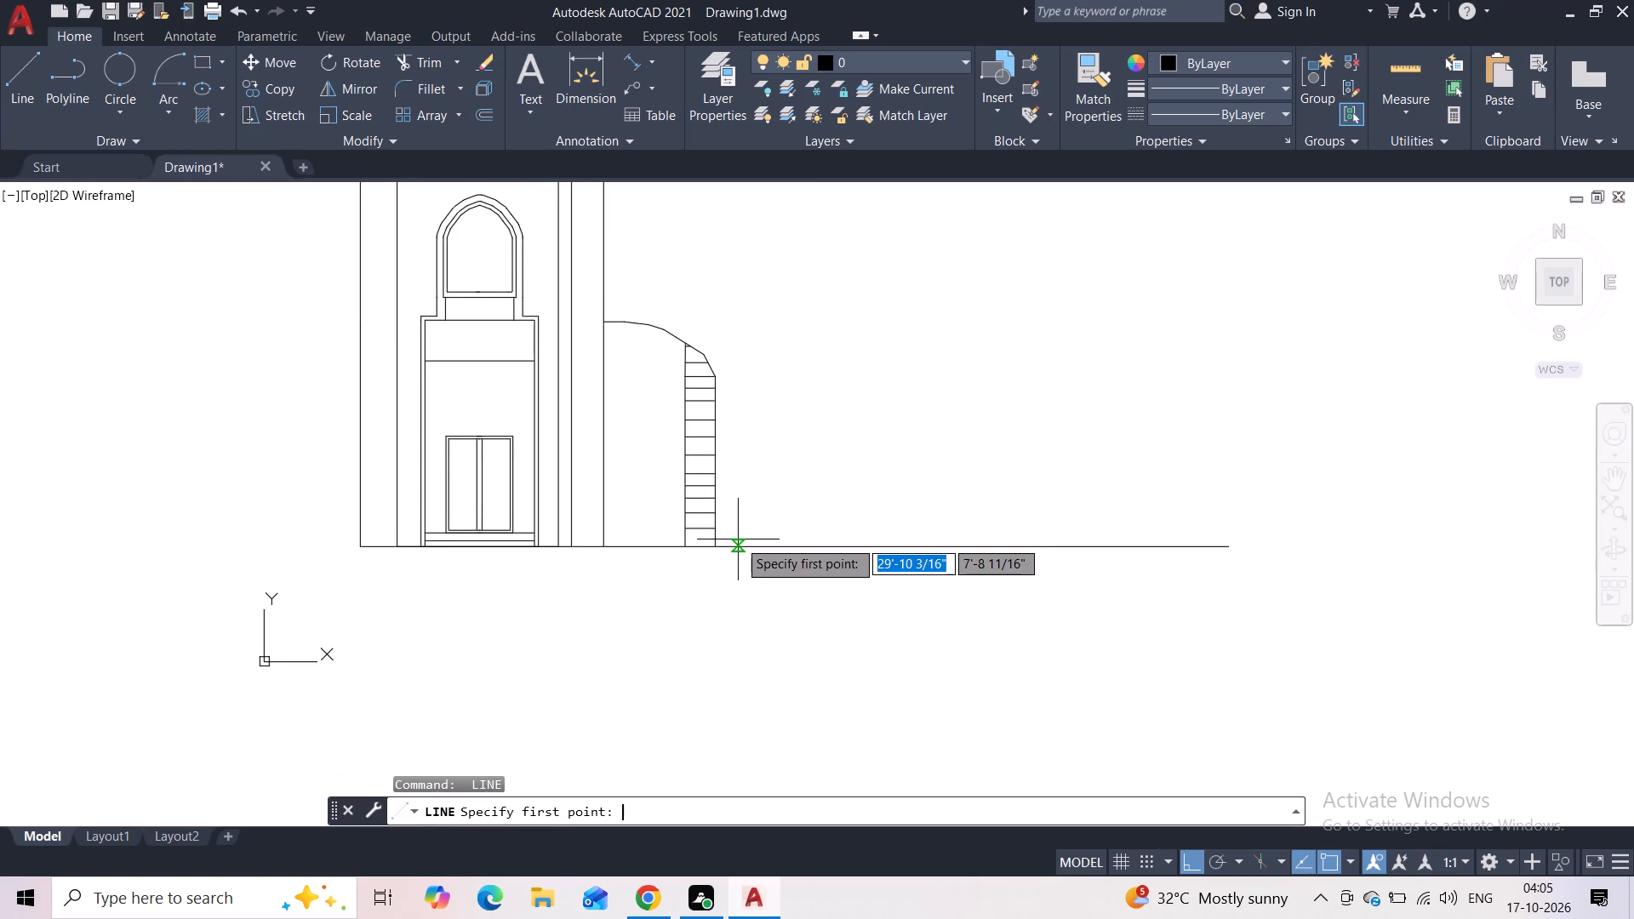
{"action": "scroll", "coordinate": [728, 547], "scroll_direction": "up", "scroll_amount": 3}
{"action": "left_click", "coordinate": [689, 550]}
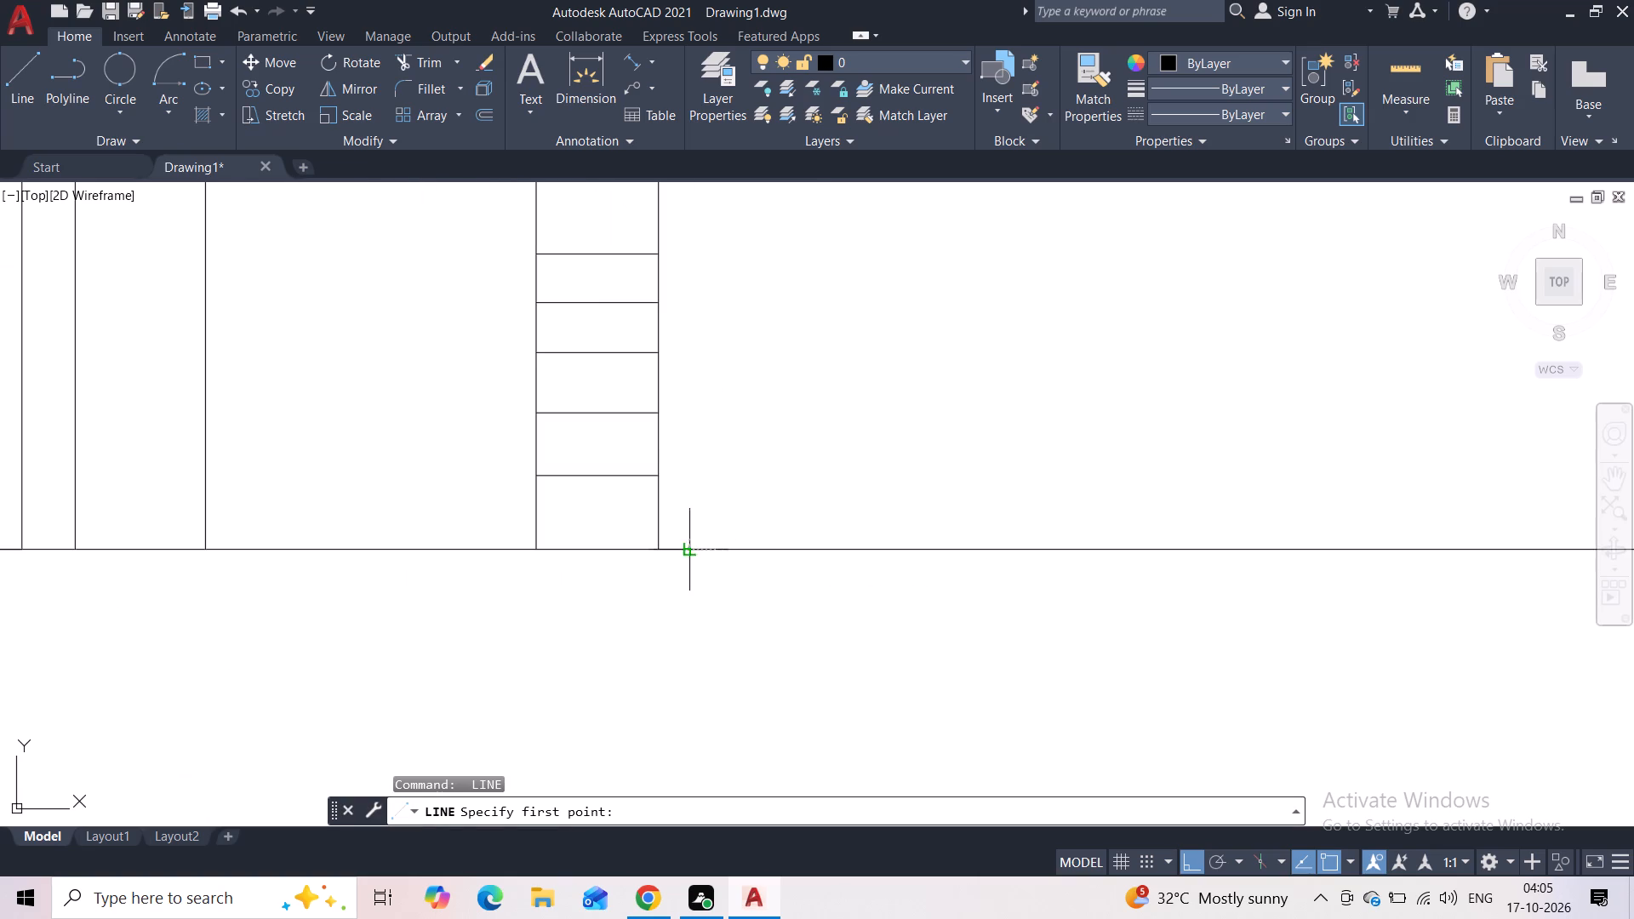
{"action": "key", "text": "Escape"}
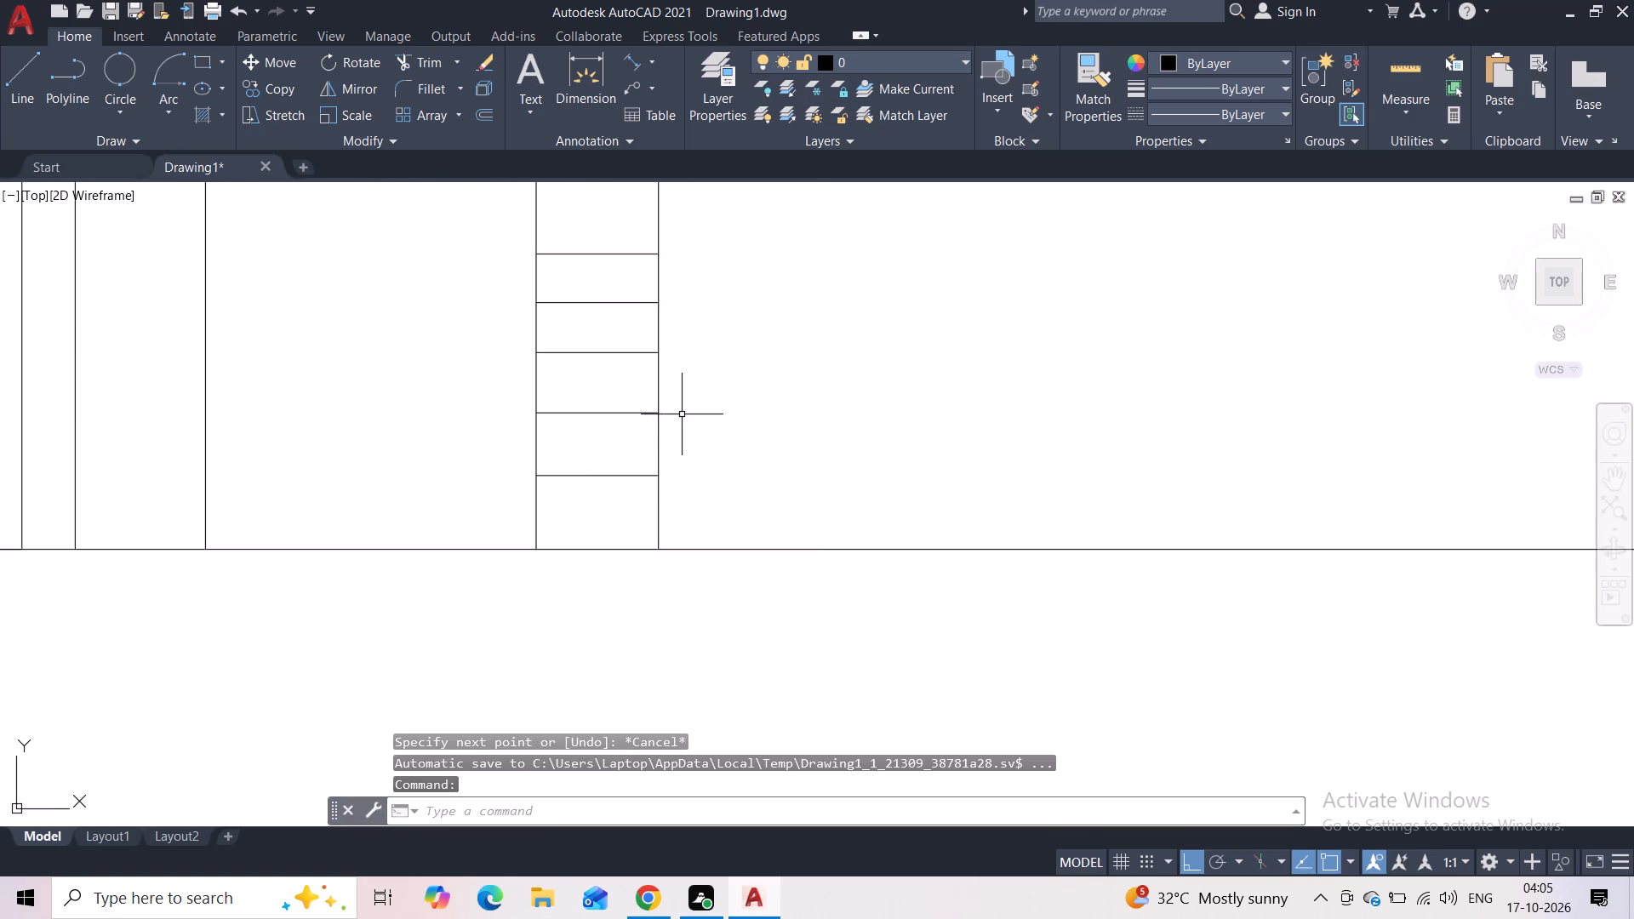
Draw a vertical line about 26'-8 5/8" tall from the ground line just outside the banded pillar, up to the level of the capital's top edge.
{"action": "key", "text": "space"}
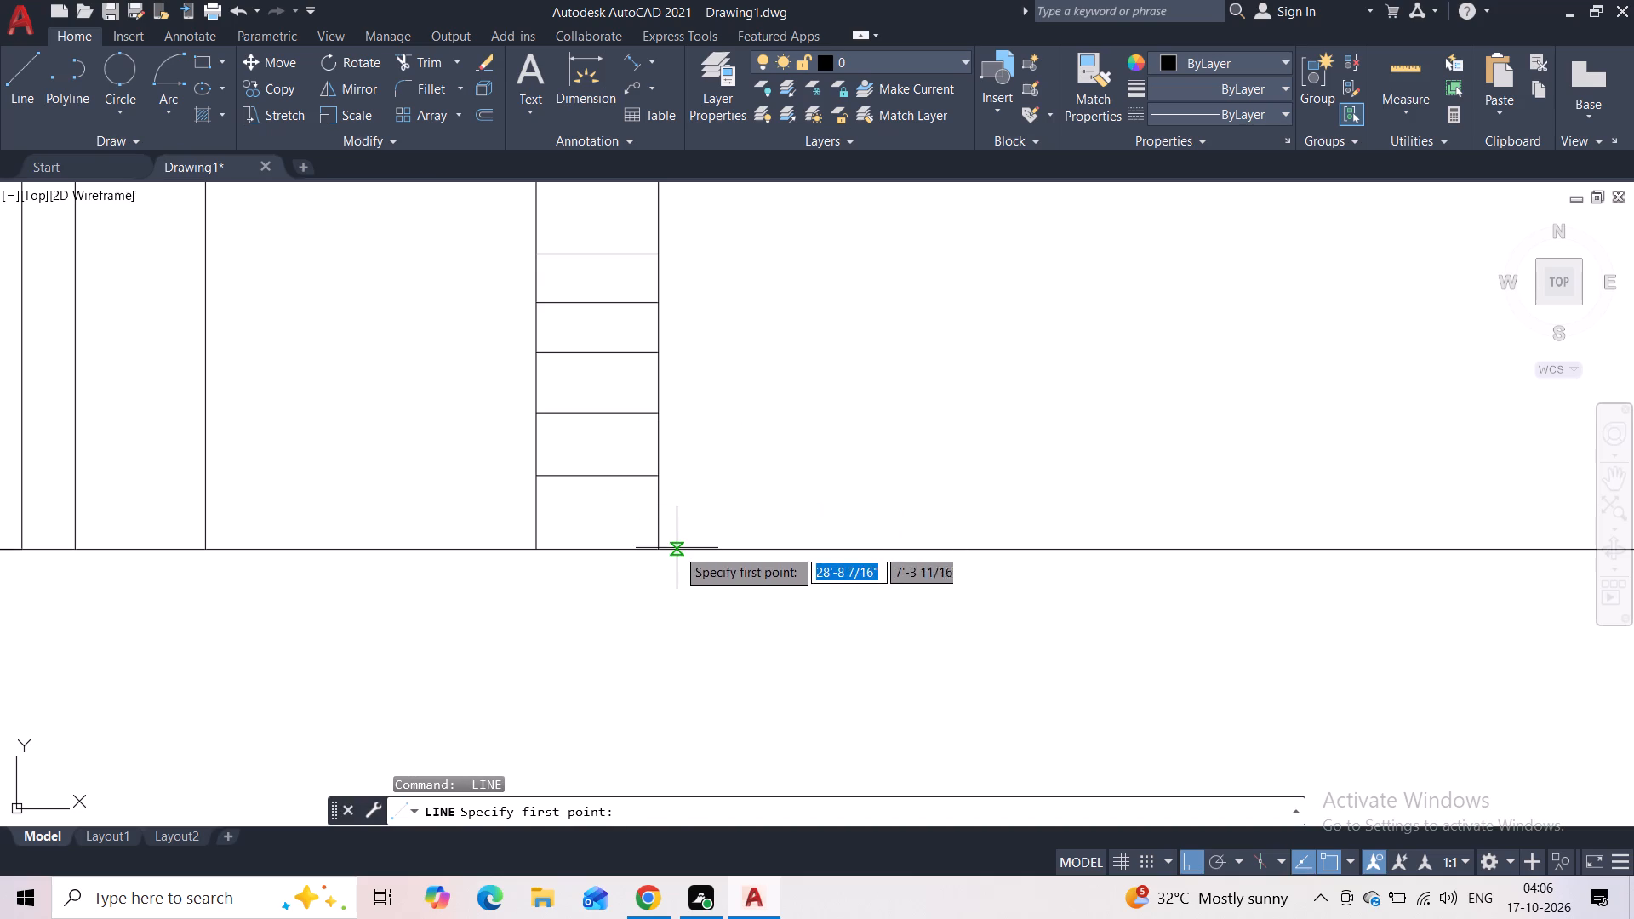
{"action": "left_click", "coordinate": [677, 548]}
{"action": "middle_click_drag", "start_coordinate": [688, 417], "coordinate": [688, 740]}
{"action": "scroll", "coordinate": [706, 528], "scroll_direction": "down", "scroll_amount": 3}
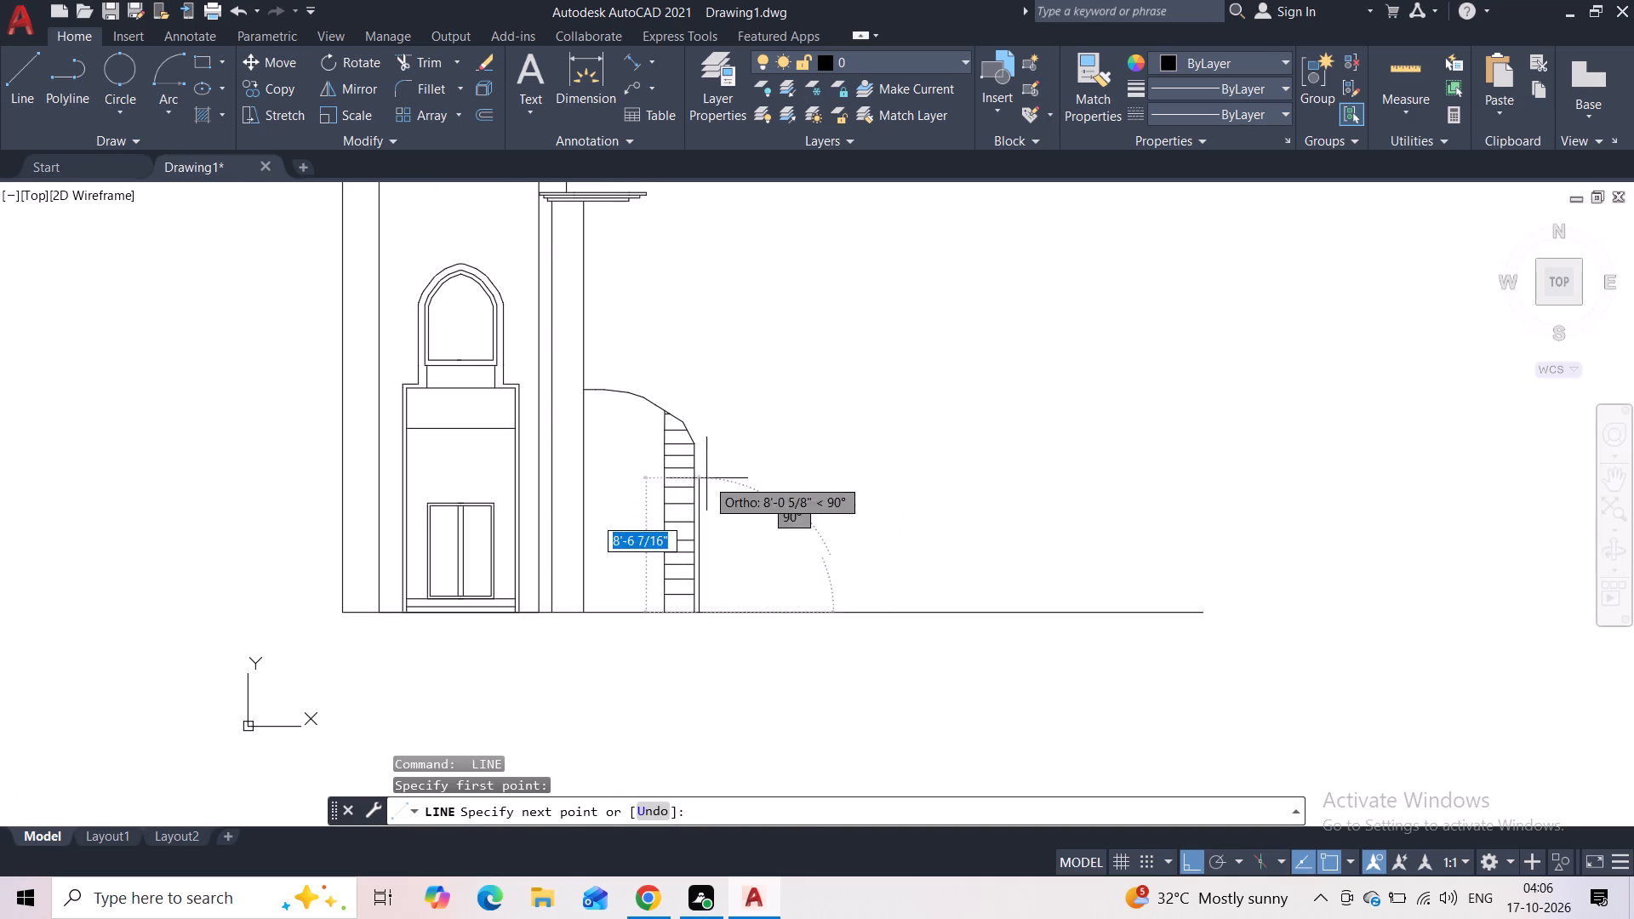
{"action": "middle_click_drag", "start_coordinate": [705, 367], "coordinate": [690, 502]}
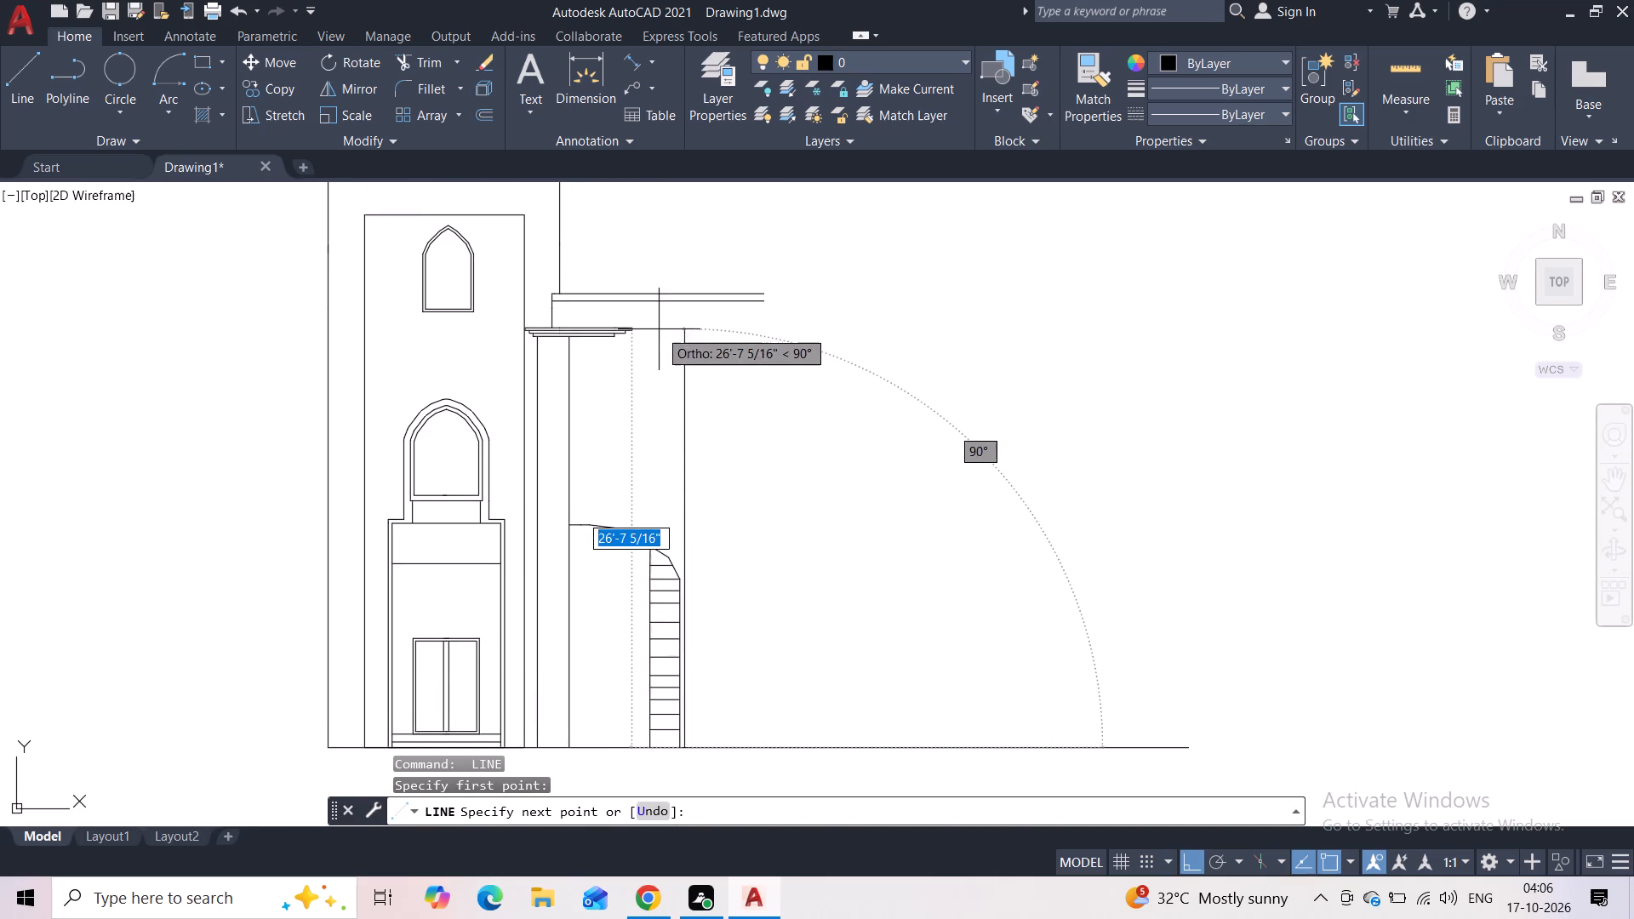
{"action": "scroll", "coordinate": [659, 328], "scroll_direction": "up", "scroll_amount": 4}
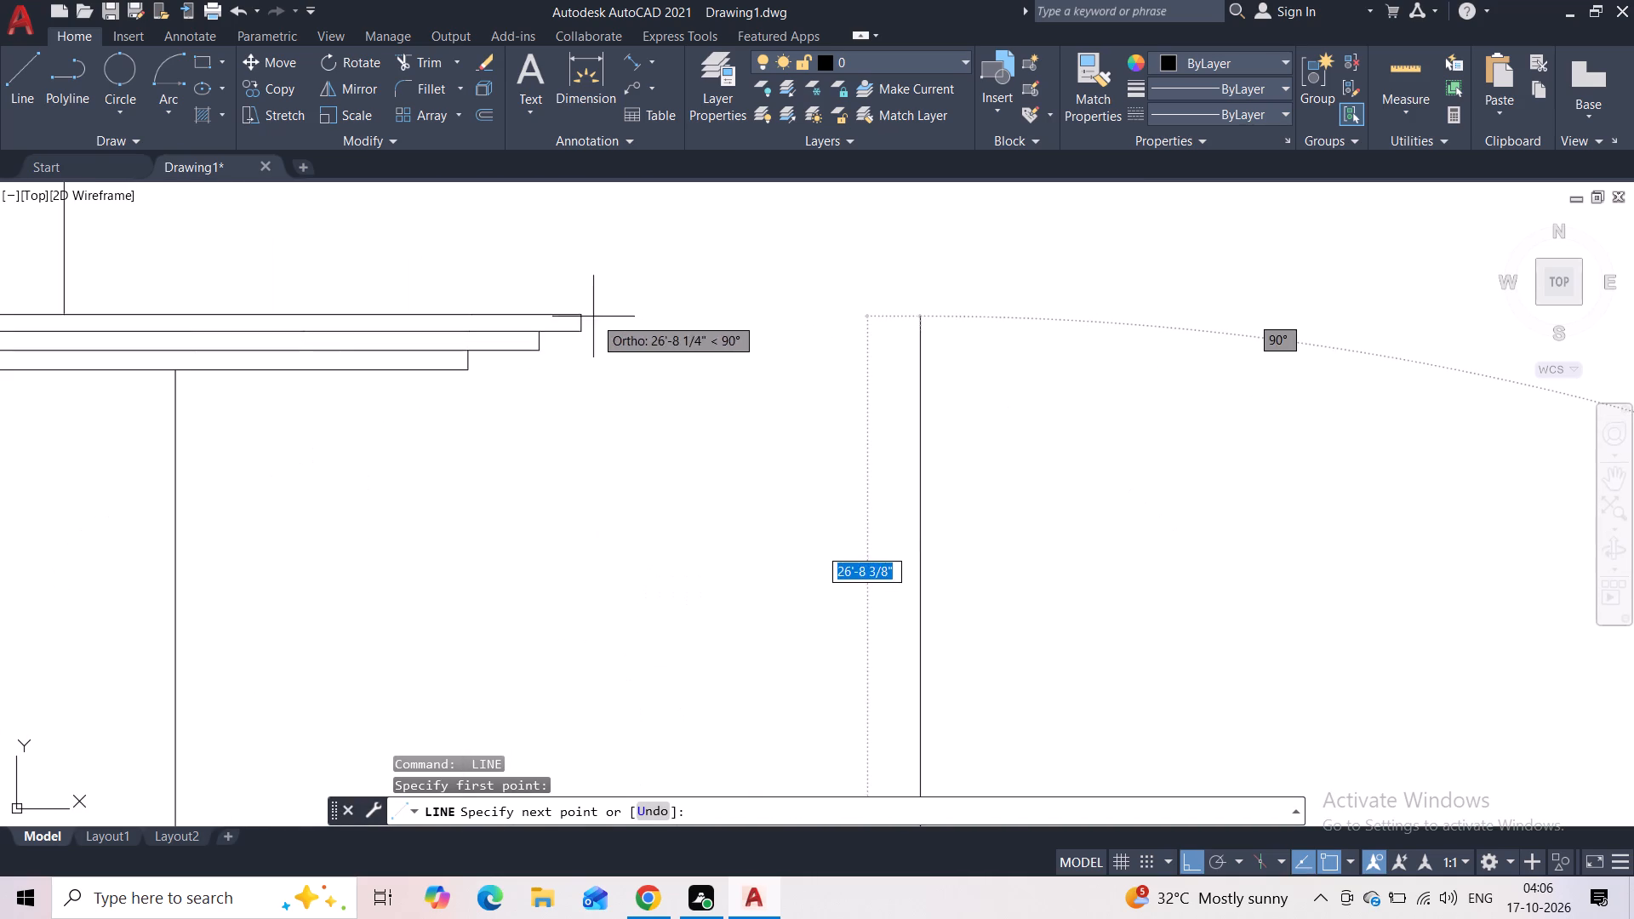
{"action": "left_click", "coordinate": [917, 317]}
{"action": "key", "text": "Escape"}
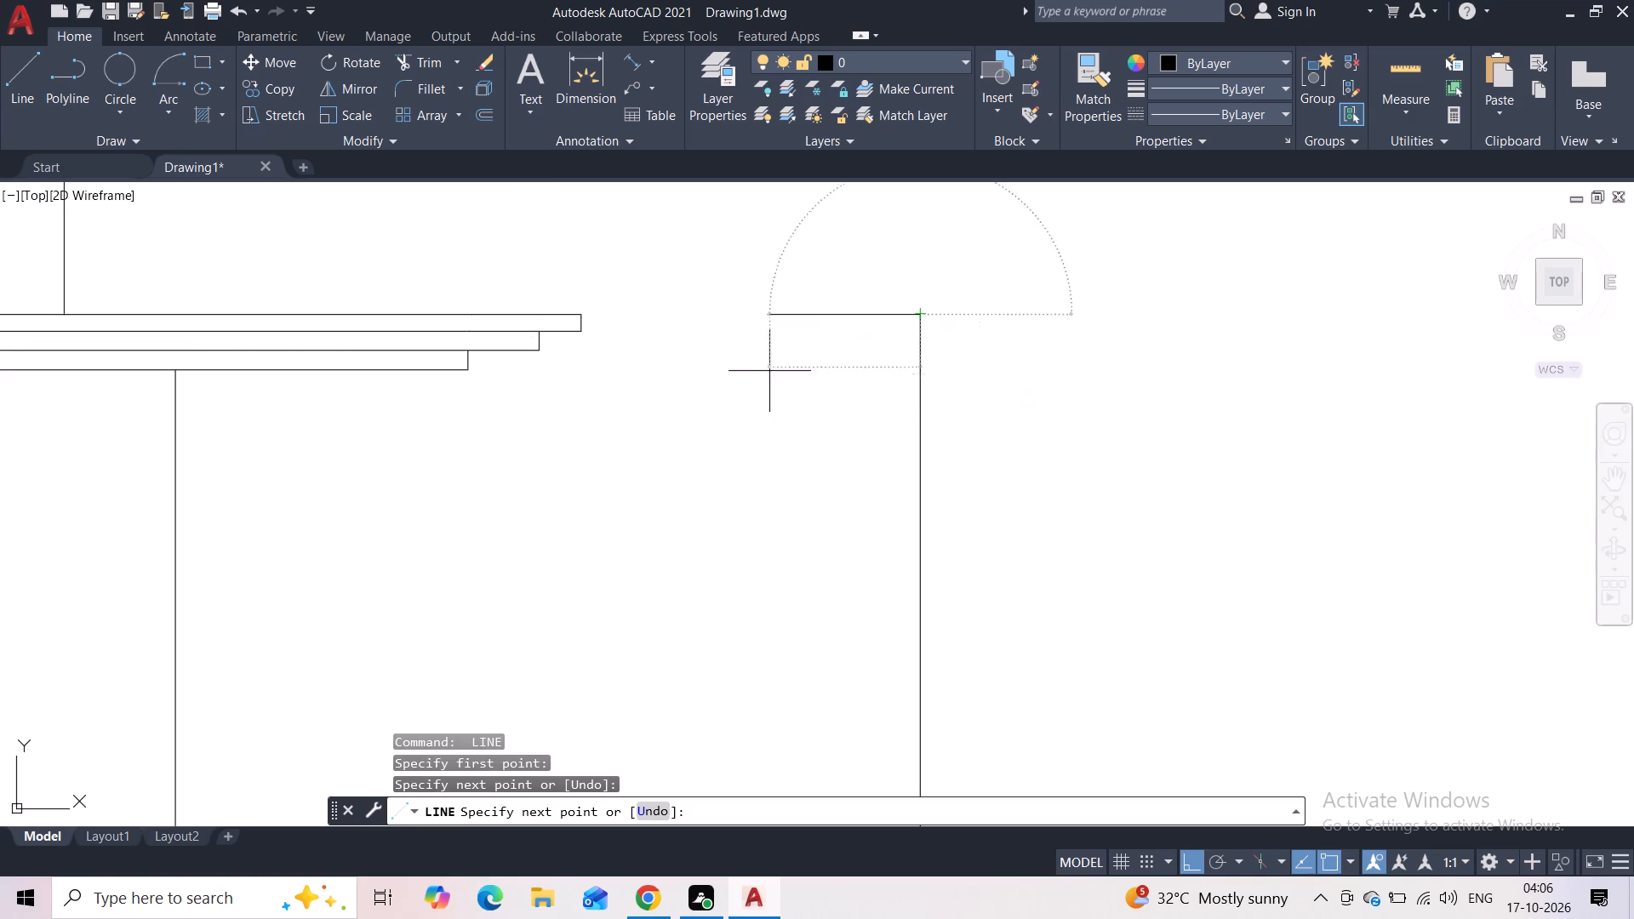
Draw a line about 3'-4" long from the new vertical's top end to the end edge of the capital's top slab.
{"action": "key", "text": "space"}
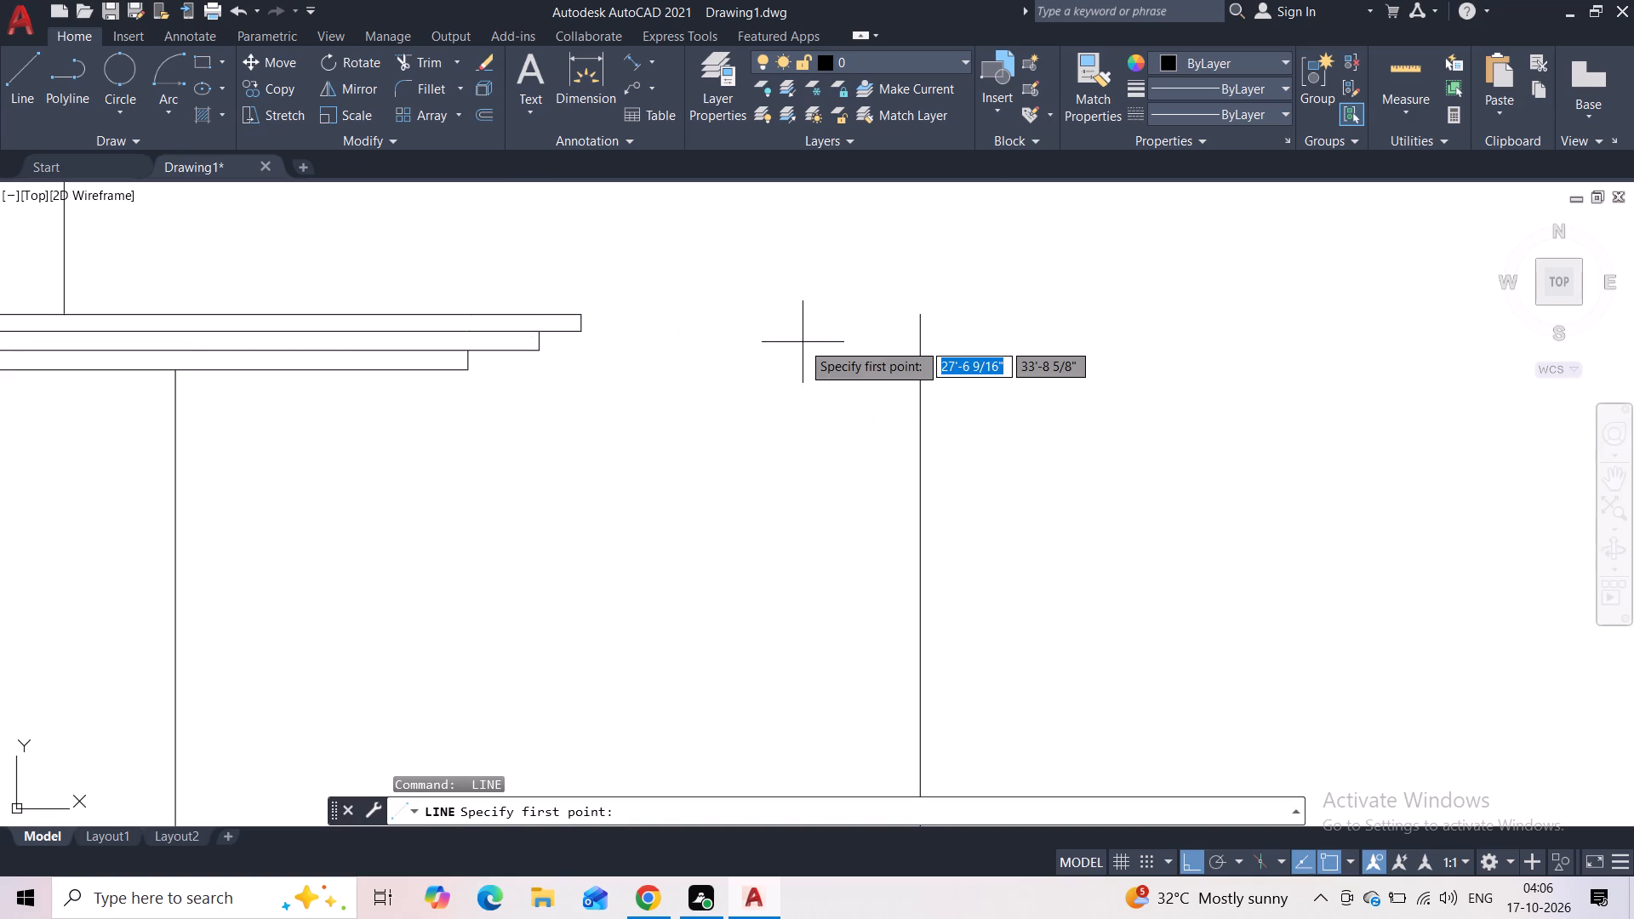
{"action": "left_click", "coordinate": [918, 321]}
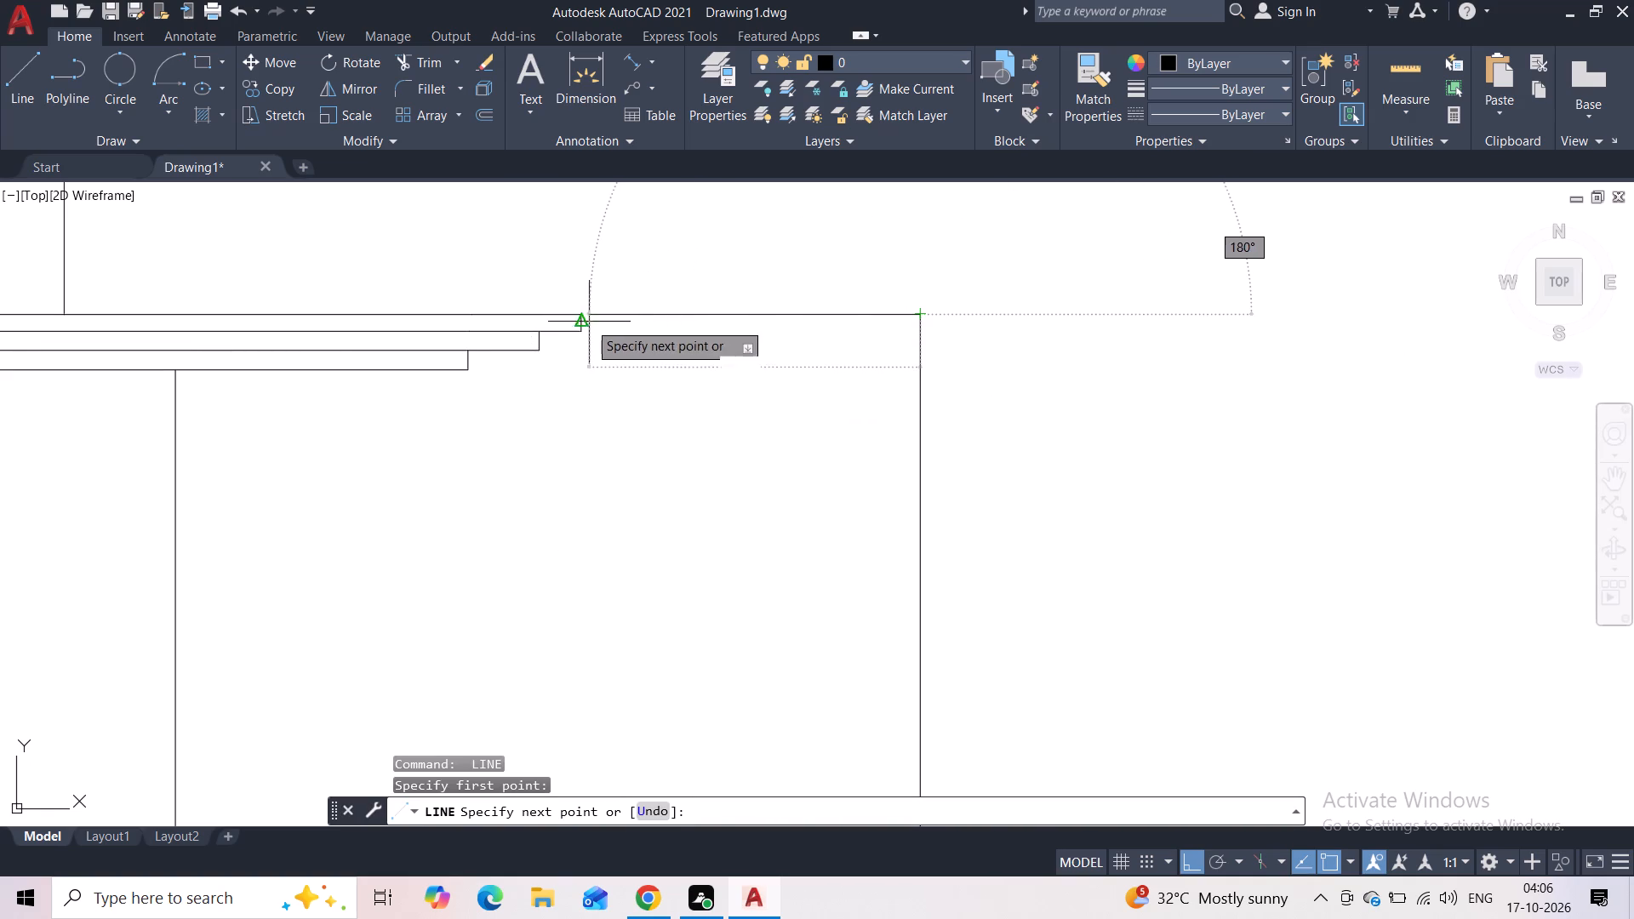
{"action": "left_click", "coordinate": [578, 317]}
{"action": "key", "text": "Escape"}
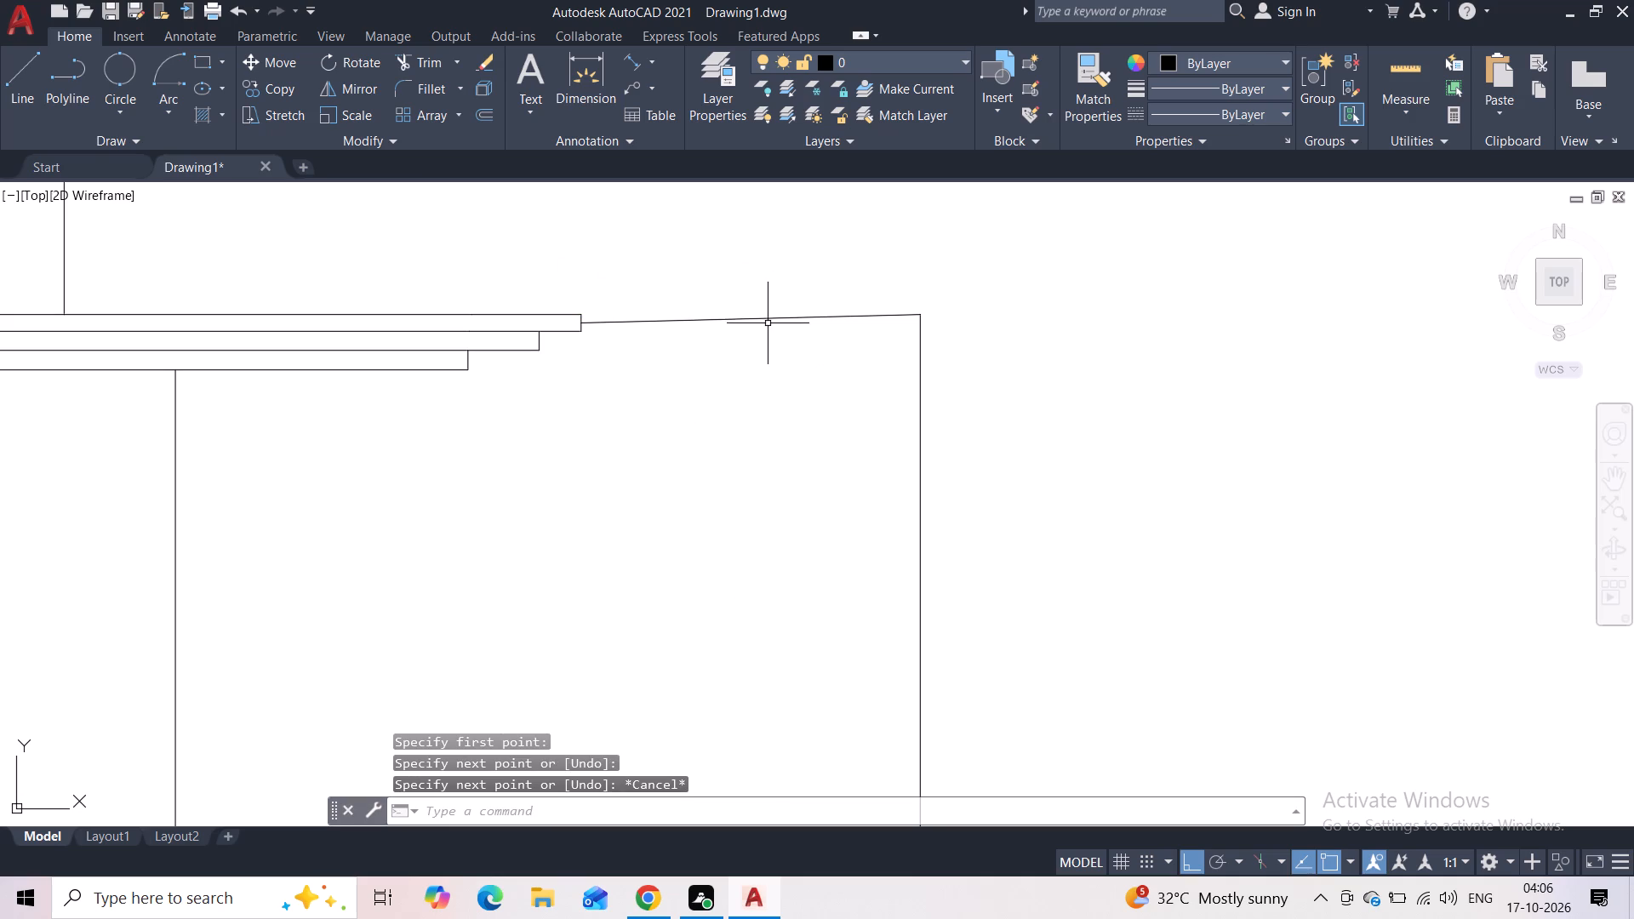
Stretch the connecting line's end at the capital to the top slab's upper corner, making the line horizontal.
{"action": "left_click", "coordinate": [599, 323]}
{"action": "left_click", "coordinate": [585, 323]}
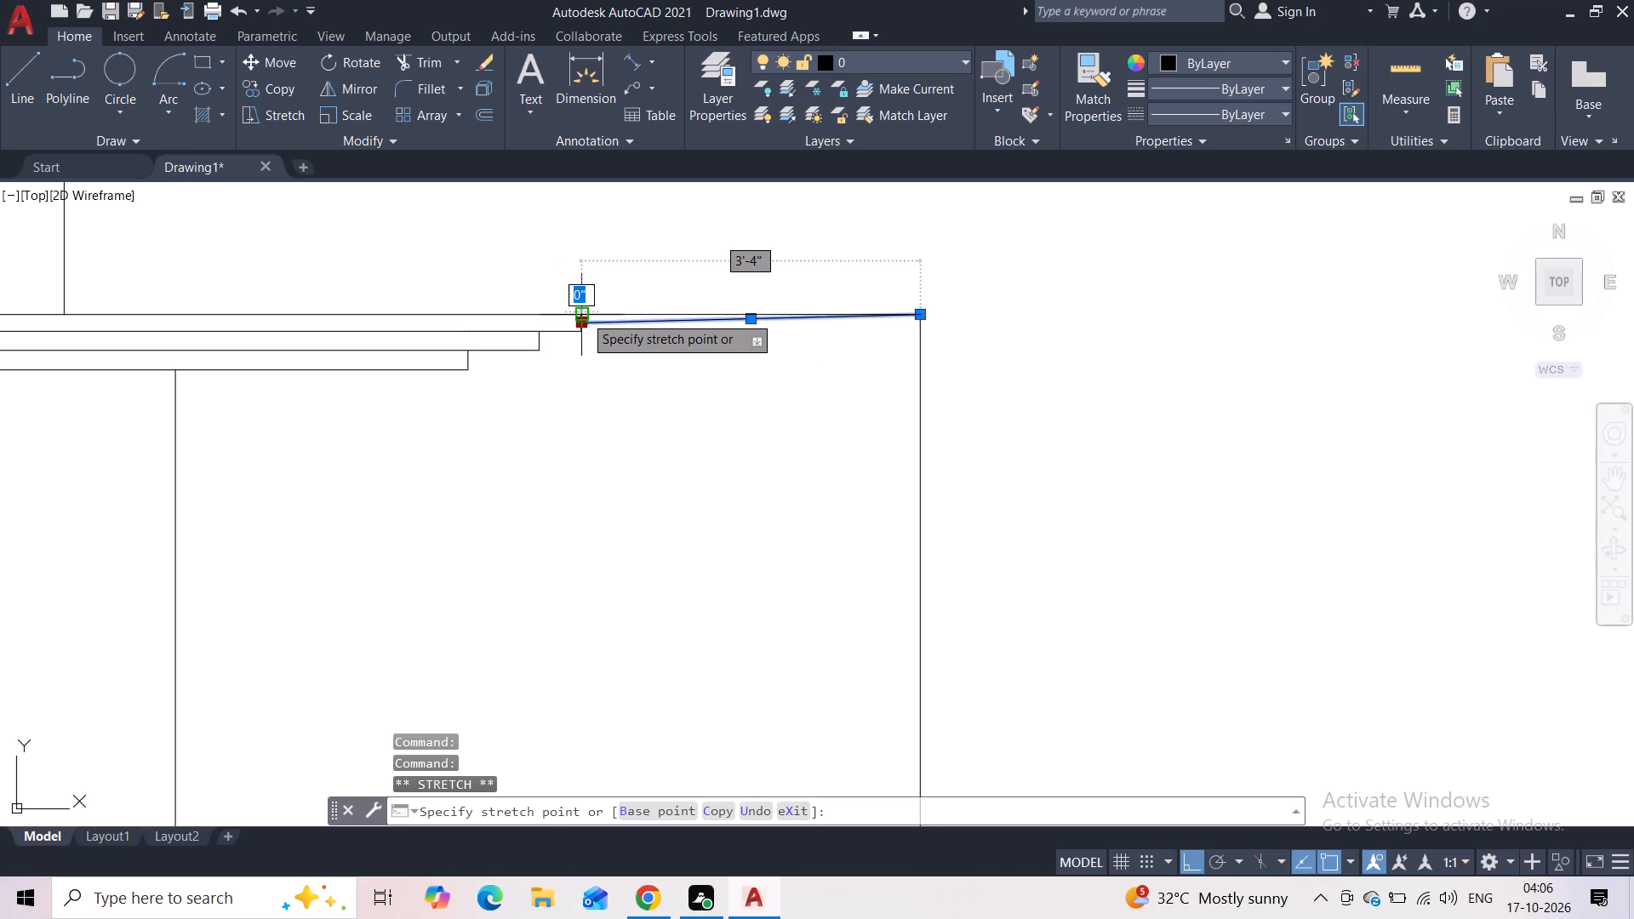
{"action": "scroll", "coordinate": [584, 315], "scroll_direction": "up", "scroll_amount": 3}
{"action": "left_click", "coordinate": [559, 311]}
{"action": "key", "text": "Escape"}
{"action": "scroll", "coordinate": [702, 327], "scroll_direction": "down", "scroll_amount": 5}
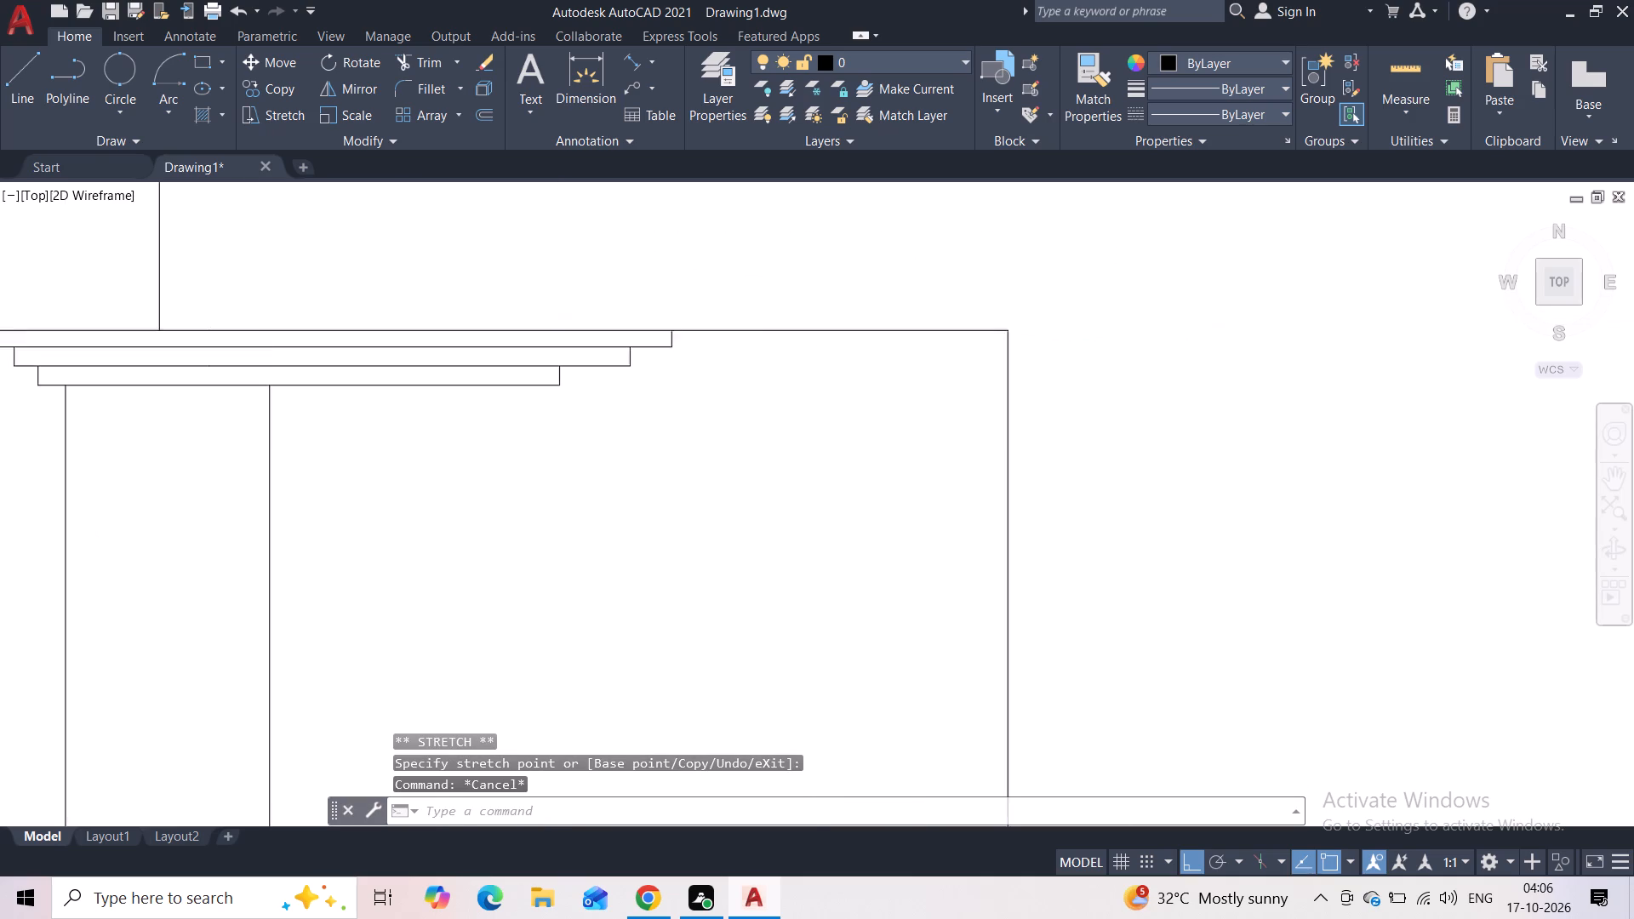
{"action": "scroll", "coordinate": [692, 358], "scroll_direction": "up", "scroll_amount": 1}
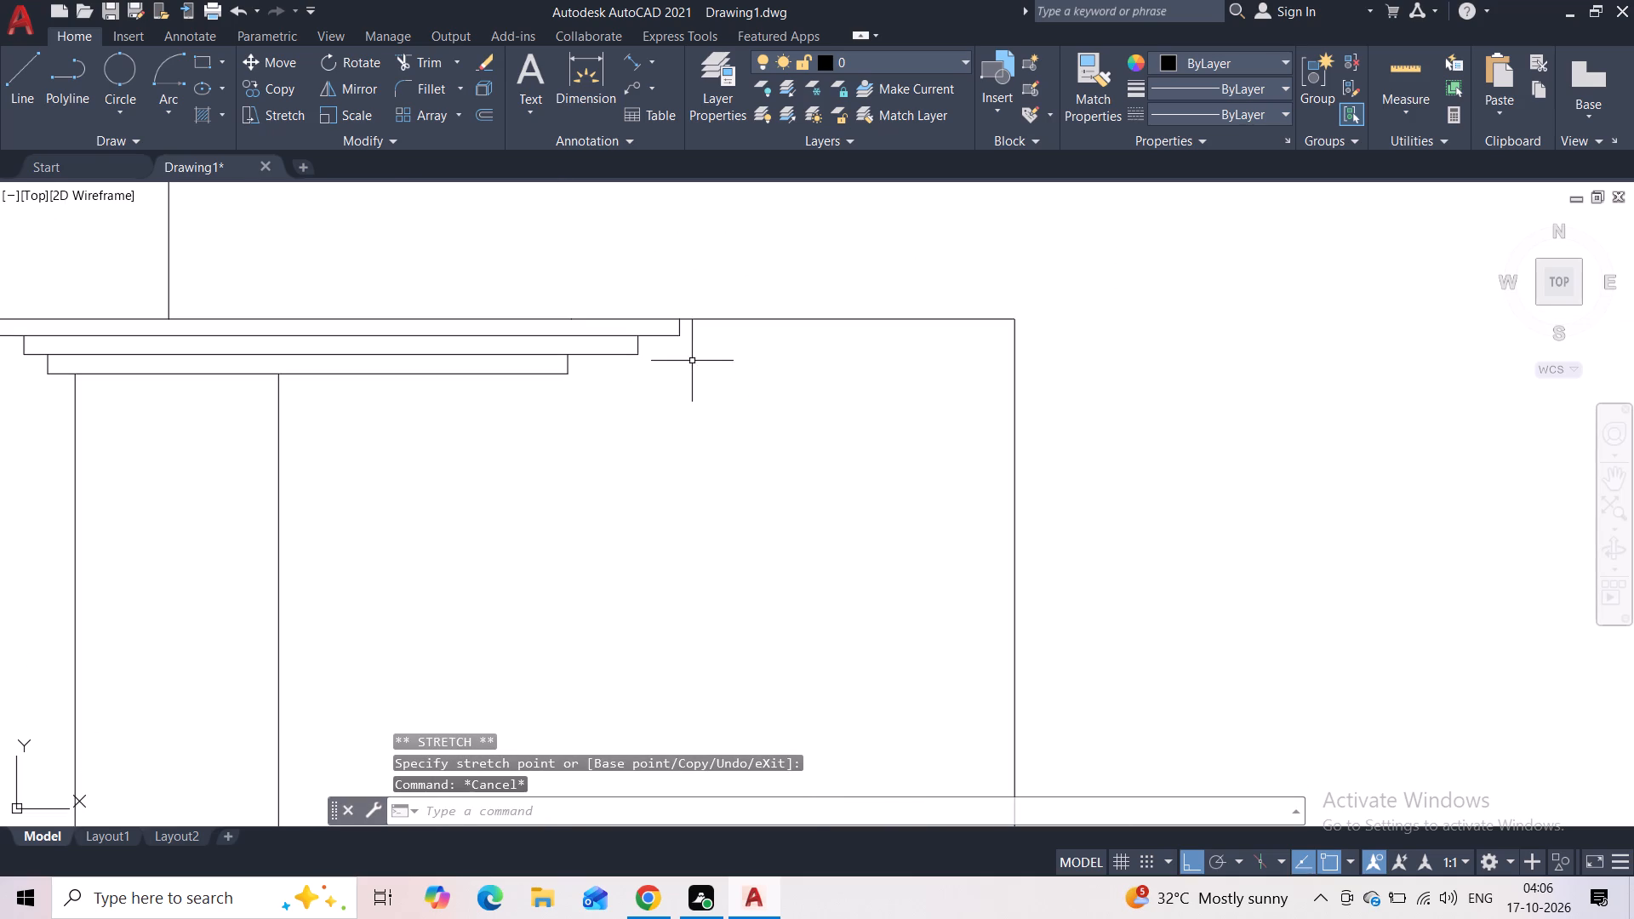
Draw a line from the capital top slab's lower corner toward the outer vertical line, stopping short of it with a short vertical closure up to the top edge.
{"action": "scroll", "coordinate": [687, 417], "scroll_direction": "down", "scroll_amount": 2}
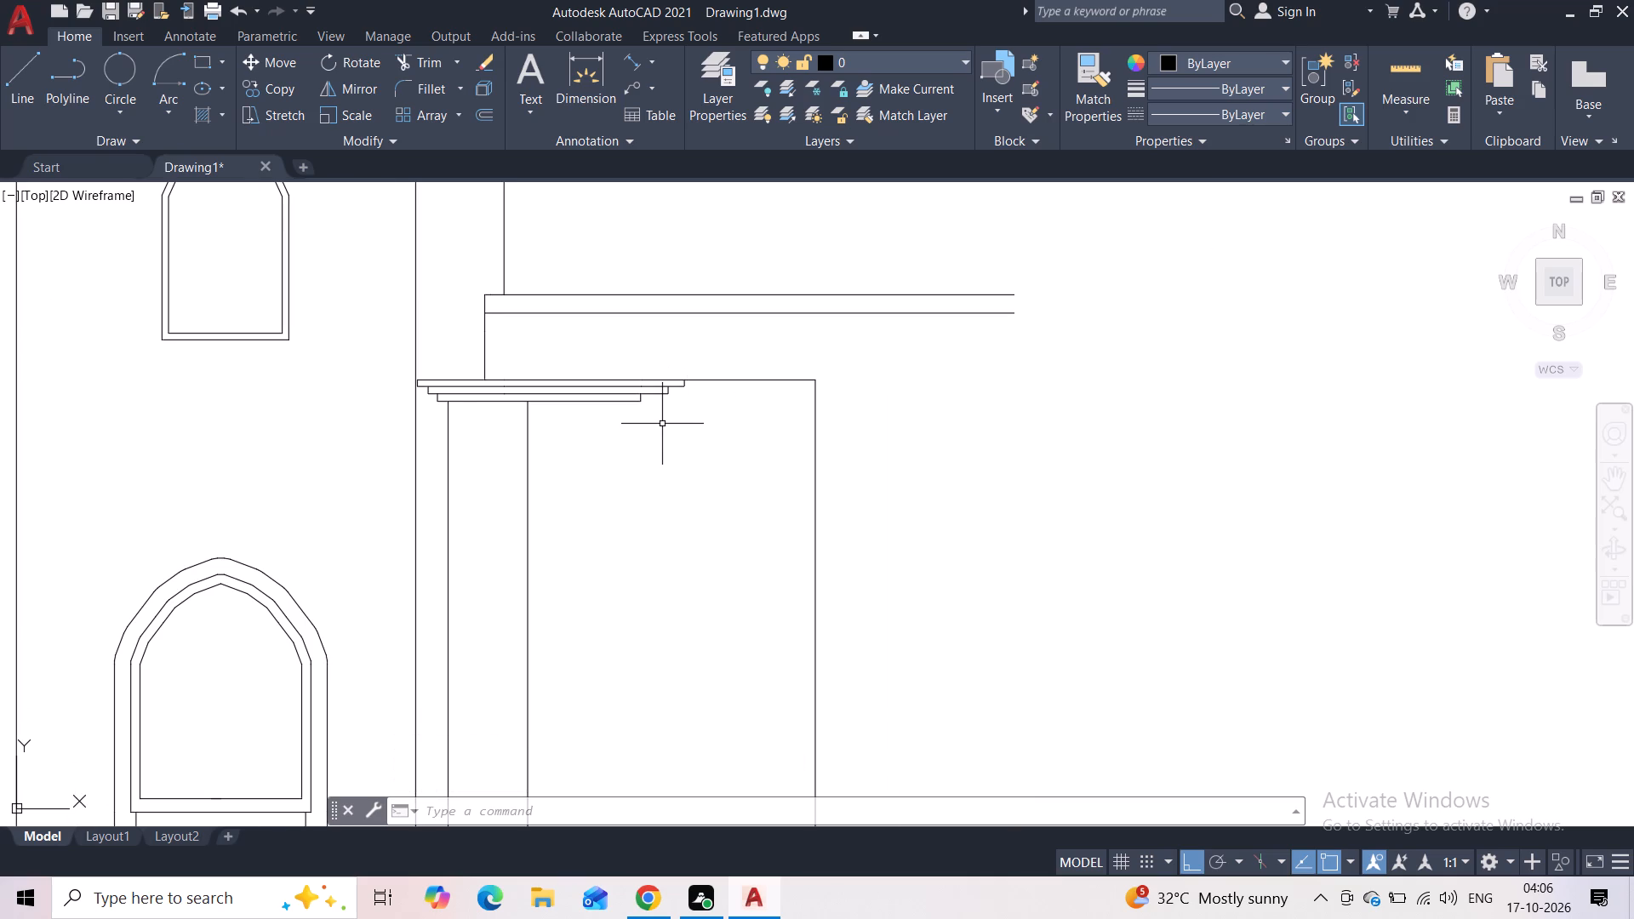
{"action": "left_click", "coordinate": [34, 94]}
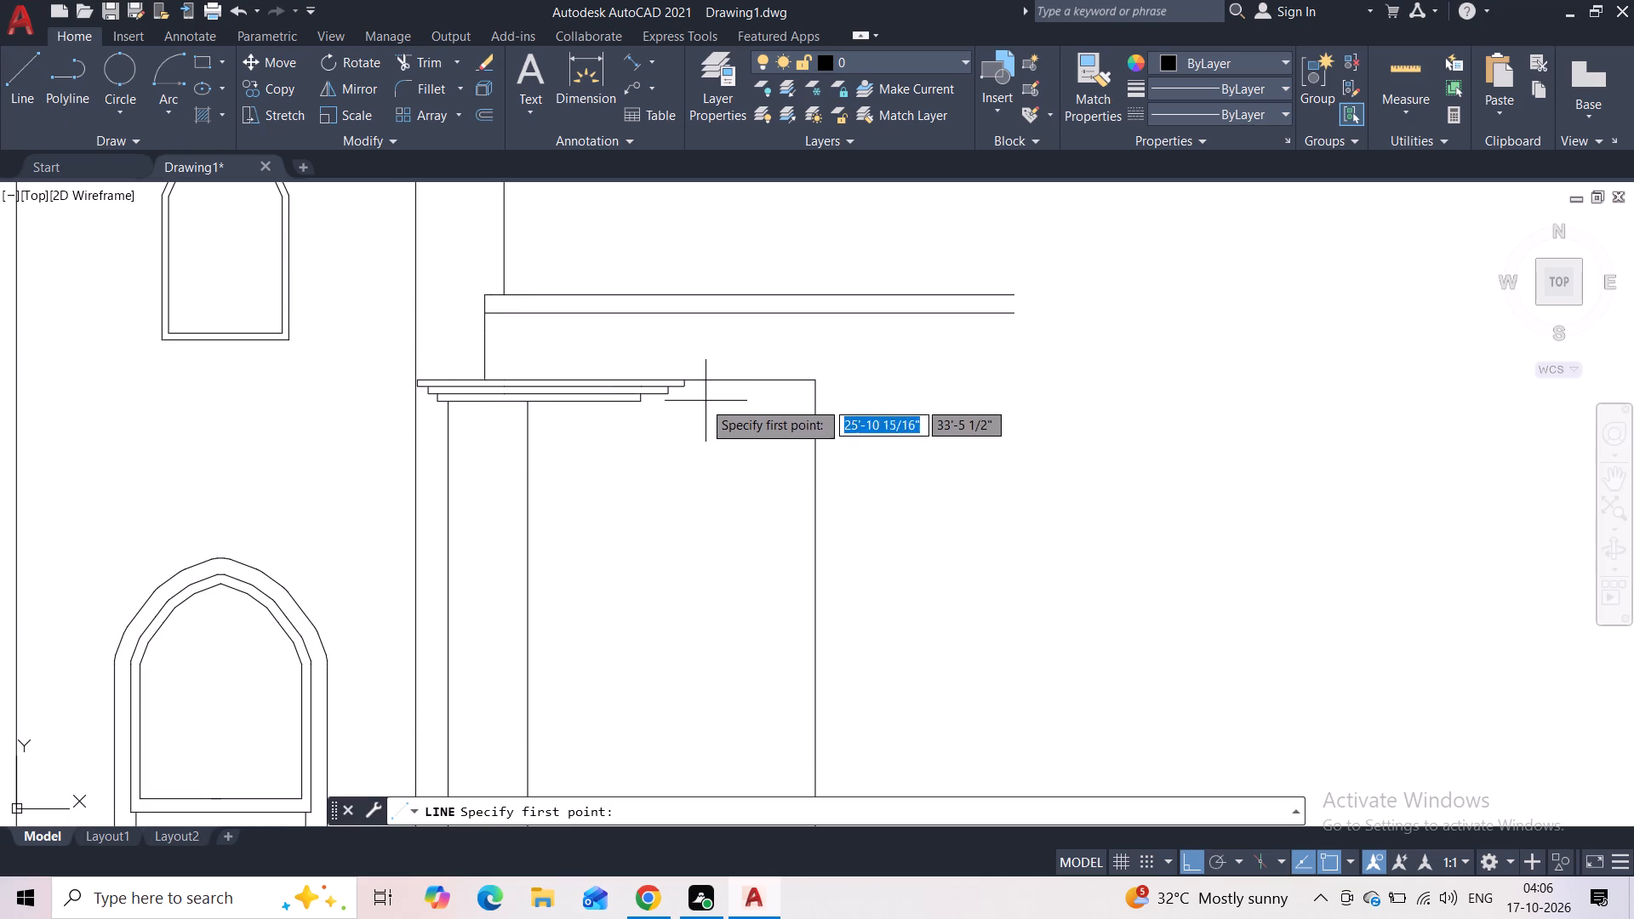
{"action": "left_click", "coordinate": [683, 391]}
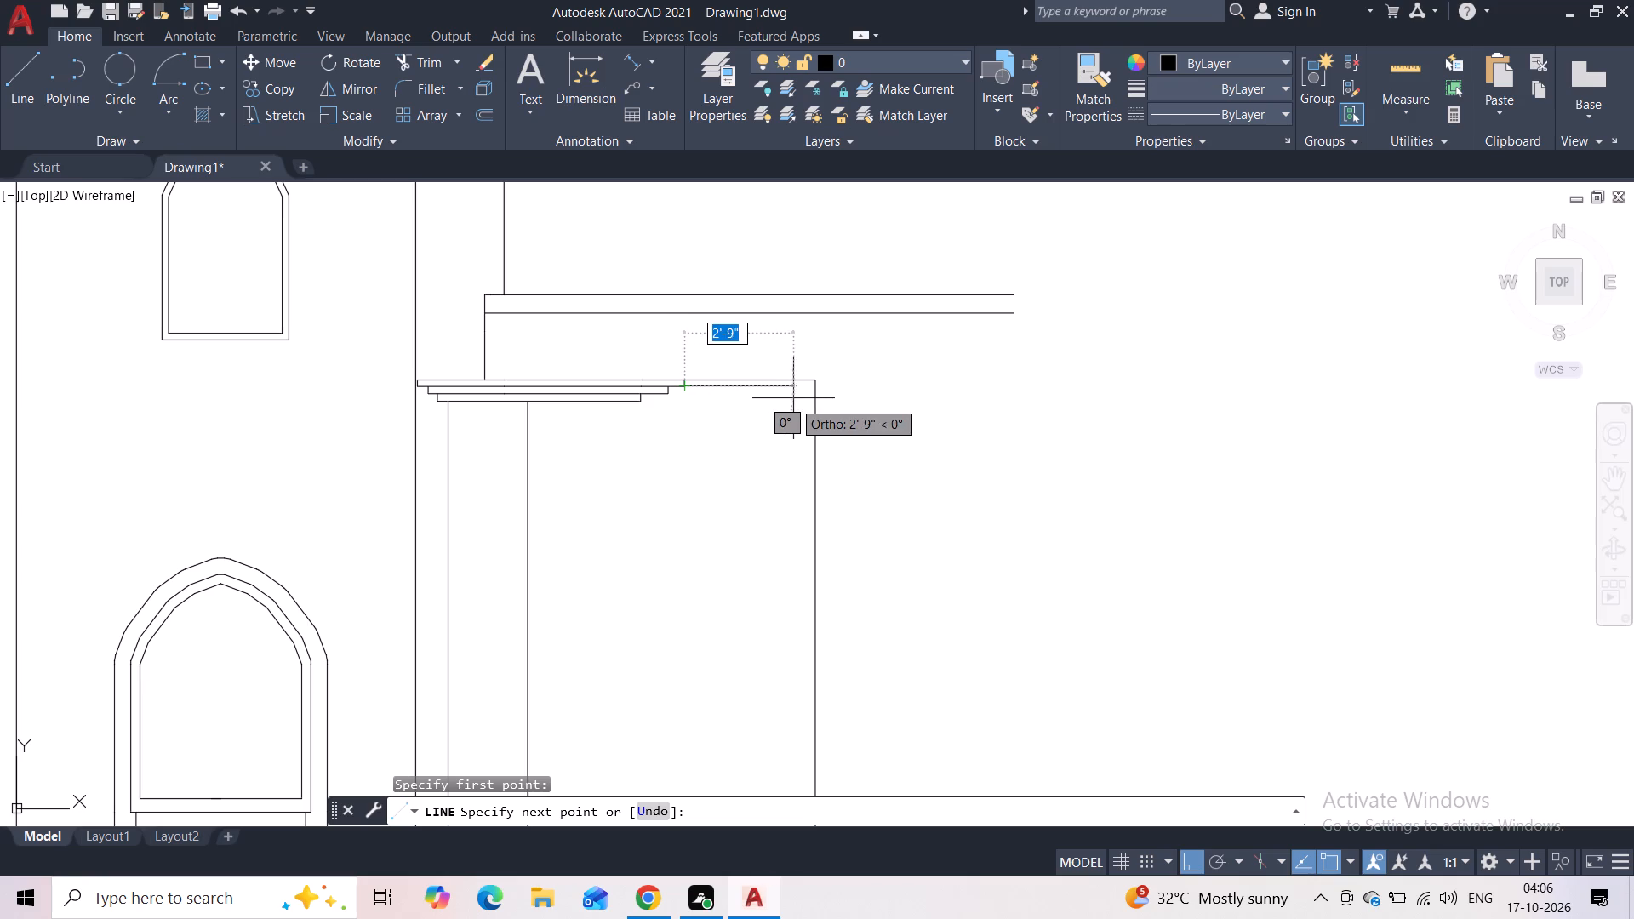
{"action": "left_click", "coordinate": [787, 400]}
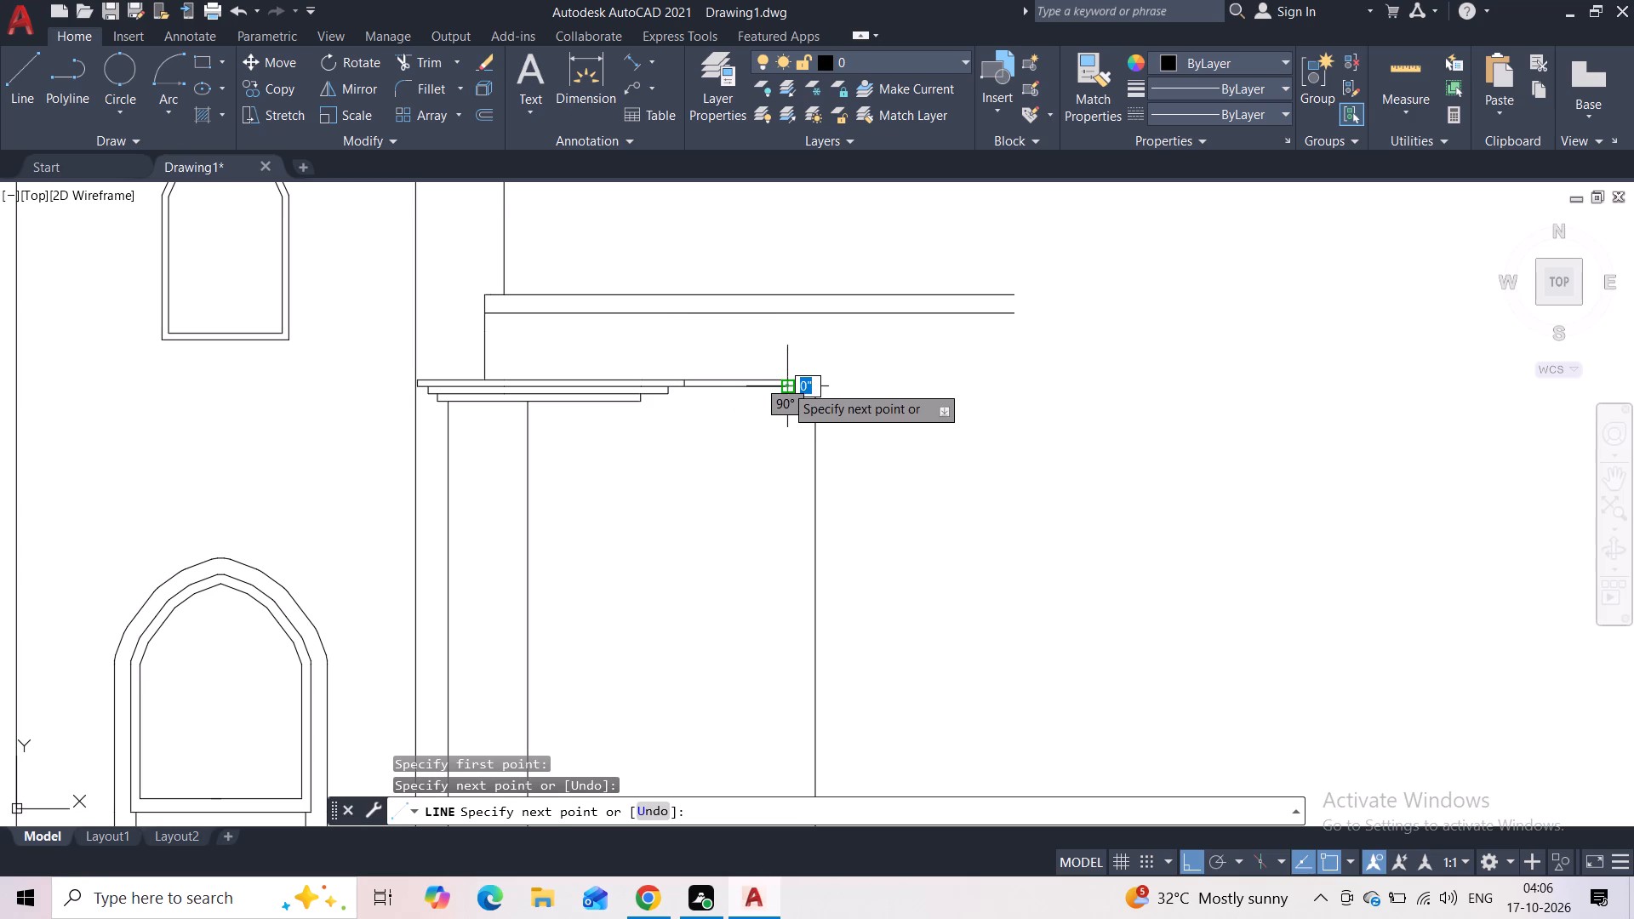
{"action": "left_click", "coordinate": [785, 384]}
{"action": "scroll", "coordinate": [796, 337], "scroll_direction": "down", "scroll_amount": 1}
{"action": "scroll", "coordinate": [797, 348], "scroll_direction": "up", "scroll_amount": 2}
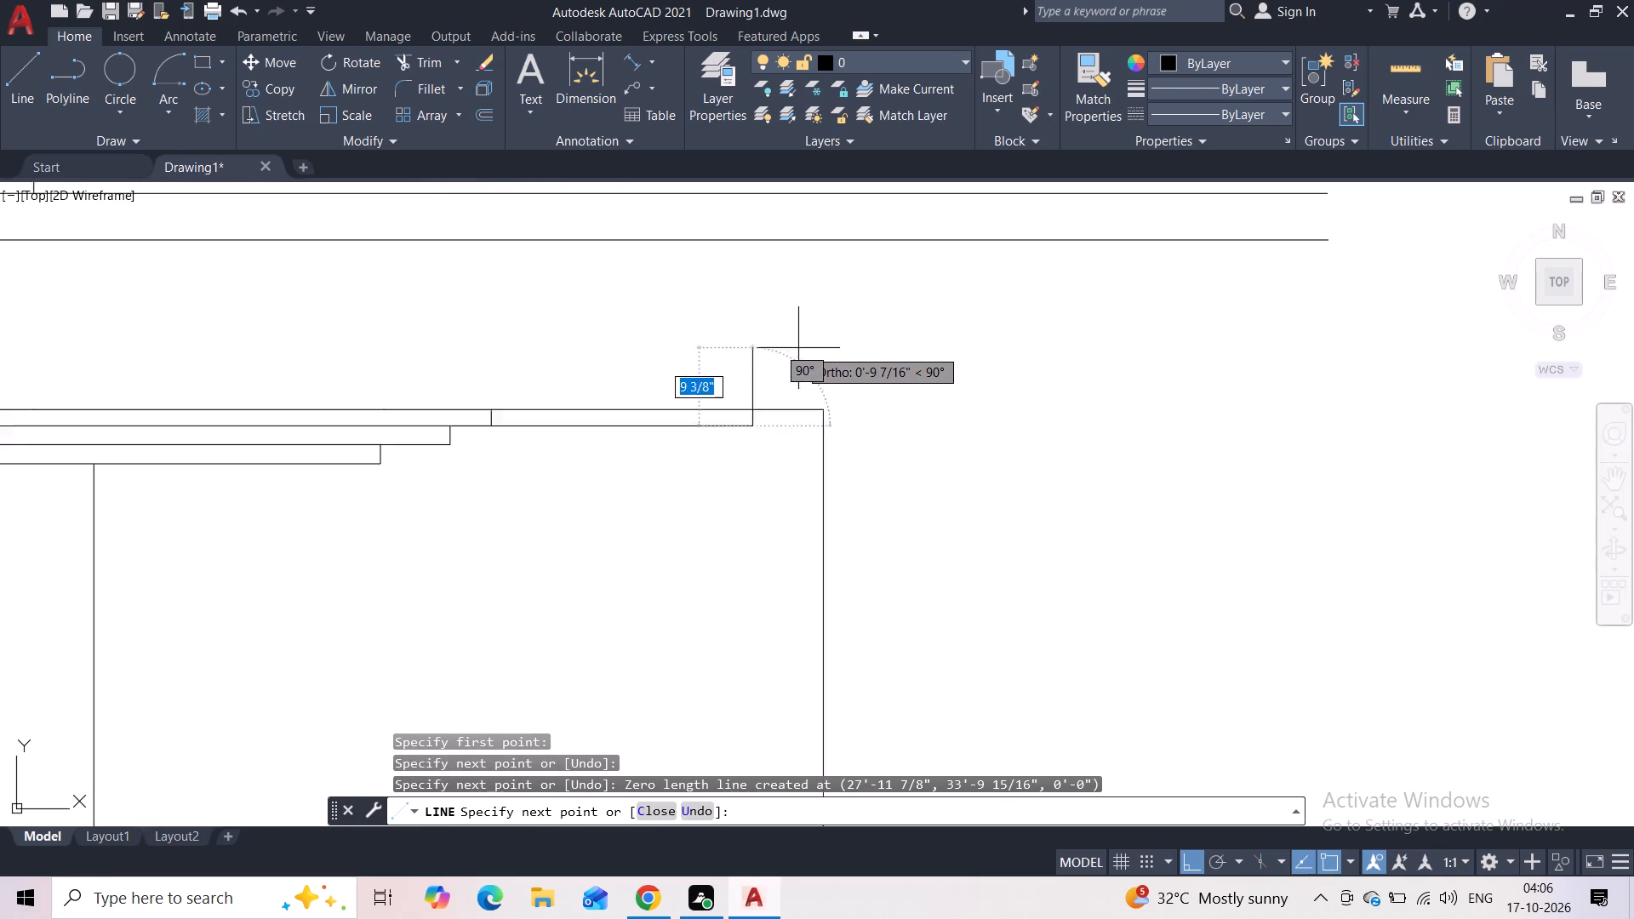
{"action": "scroll", "coordinate": [798, 348], "scroll_direction": "up", "scroll_amount": 4}
{"action": "left_click", "coordinate": [593, 592]}
{"action": "key", "text": "Escape"}
{"action": "scroll", "coordinate": [628, 478], "scroll_direction": "down", "scroll_amount": 4}
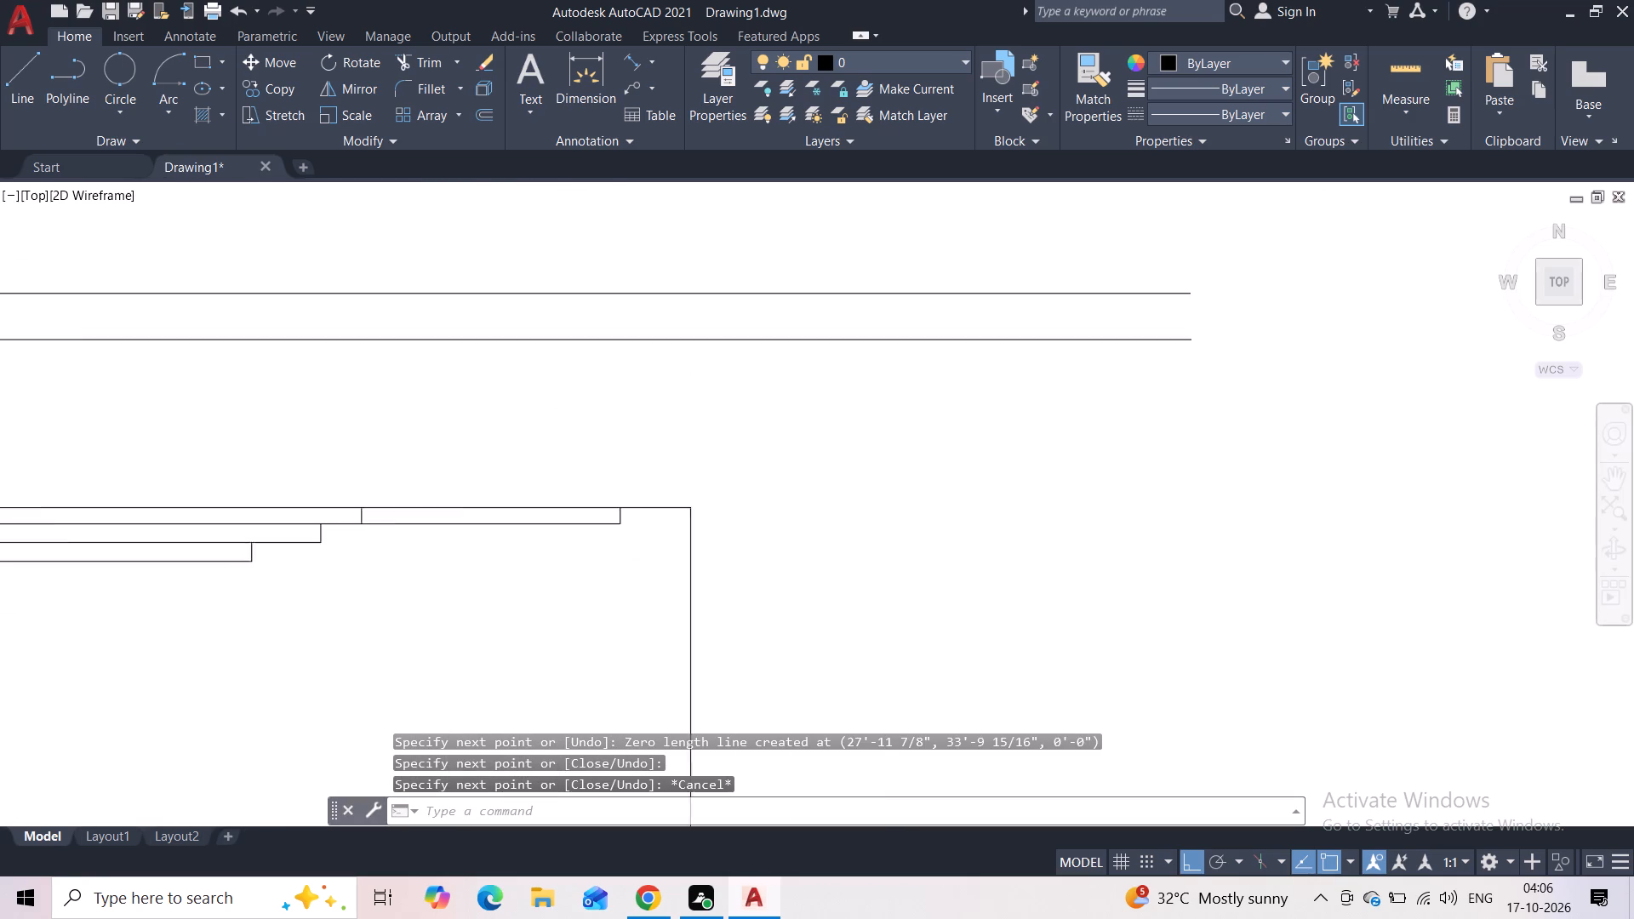
Delete the short vertical closing line at the end of the extended top slab.
{"action": "middle_click_drag", "start_coordinate": [573, 591], "coordinate": [660, 517]}
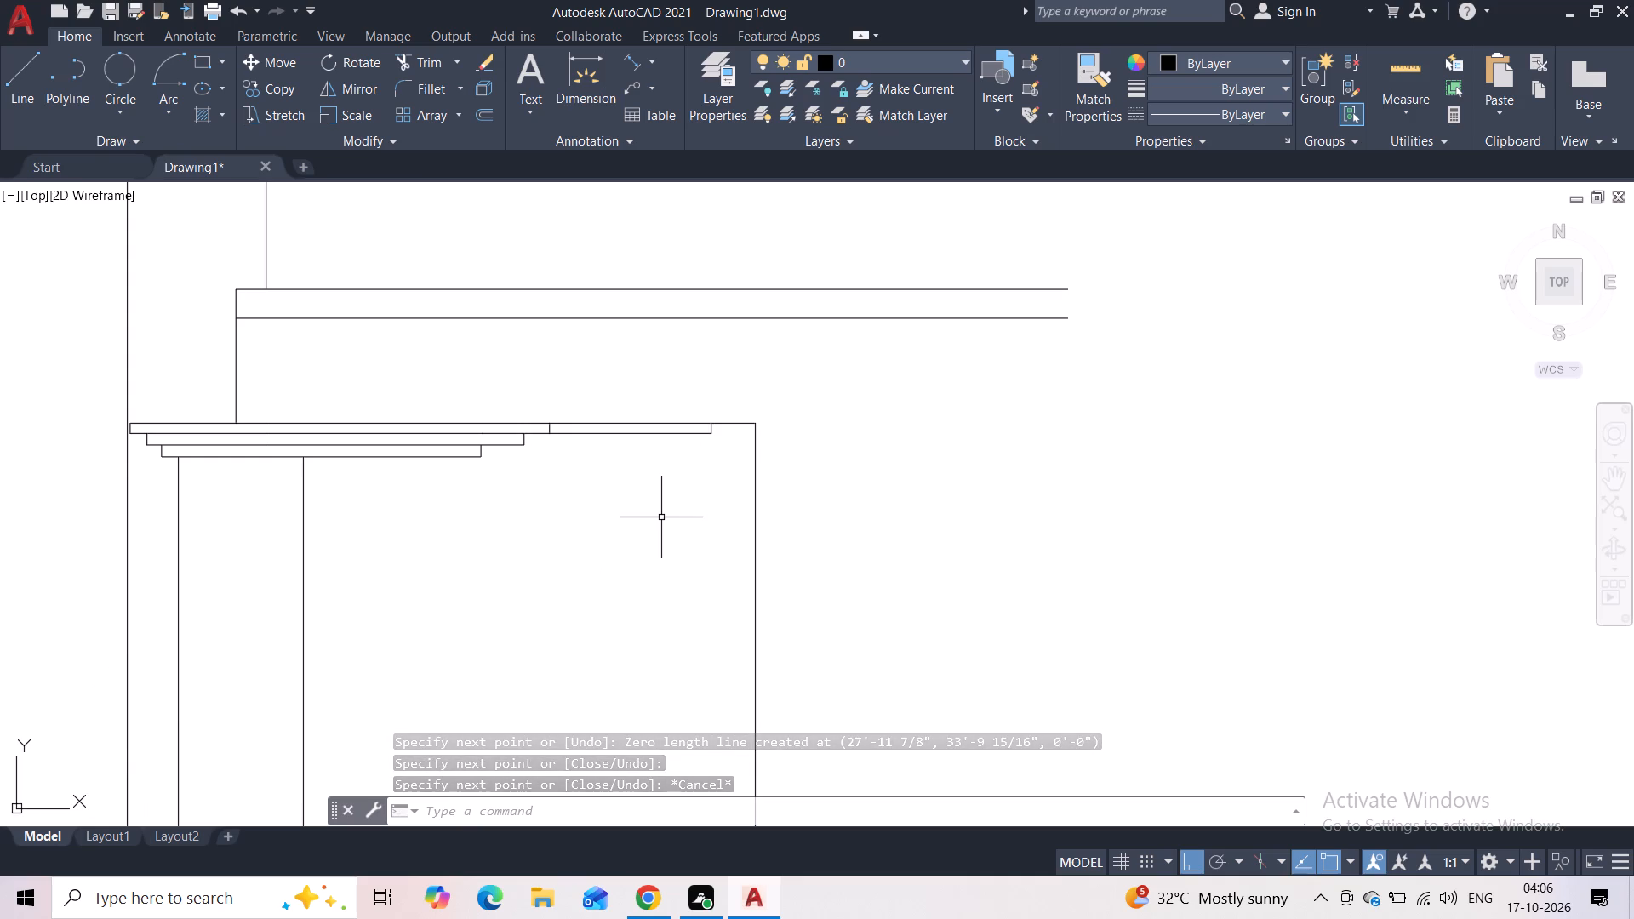
{"action": "scroll", "coordinate": [694, 443], "scroll_direction": "up", "scroll_amount": 3}
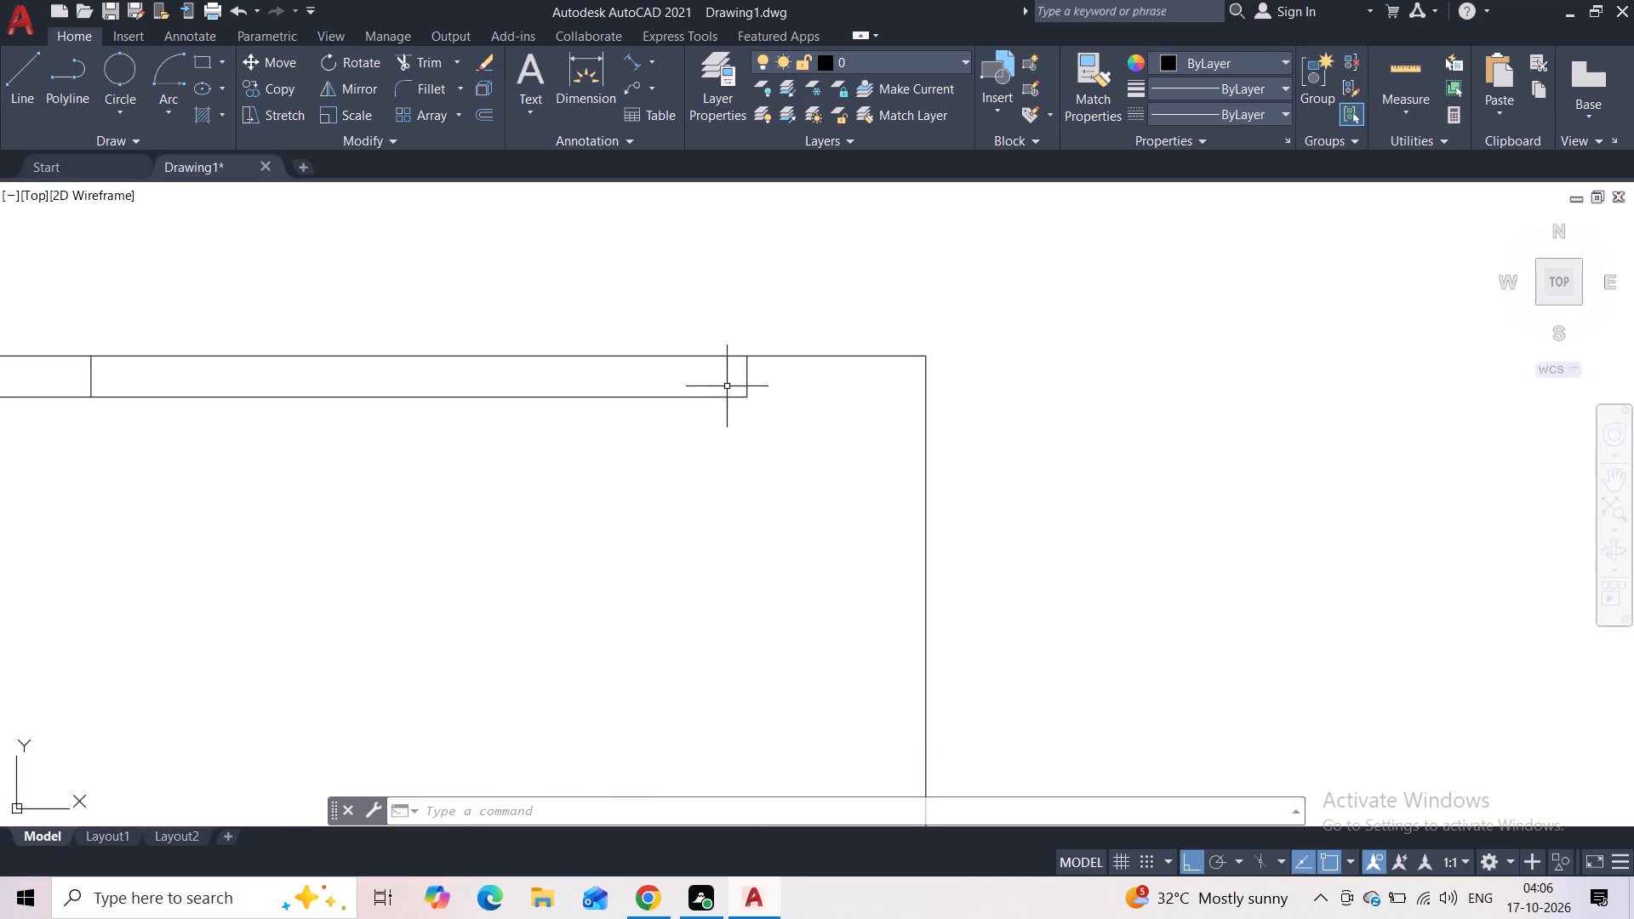
{"action": "left_click", "coordinate": [747, 377]}
{"action": "key", "text": "Delete"}
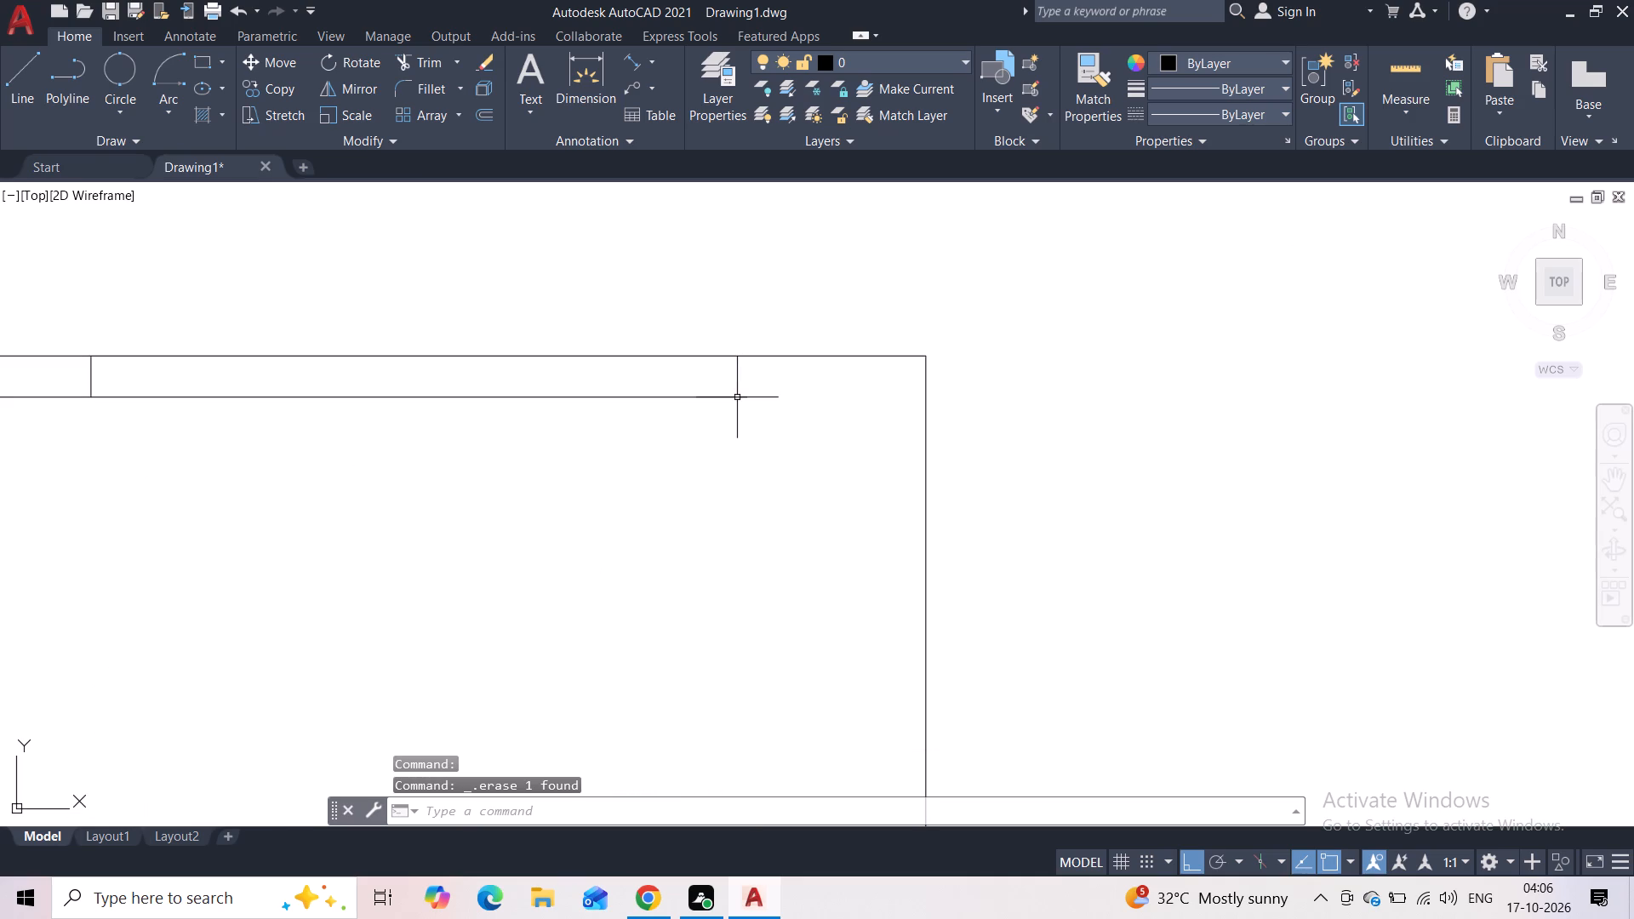
Continue the top slab's lower edge with a horizontal line up to the outer vertical line.
{"action": "key", "text": "space"}
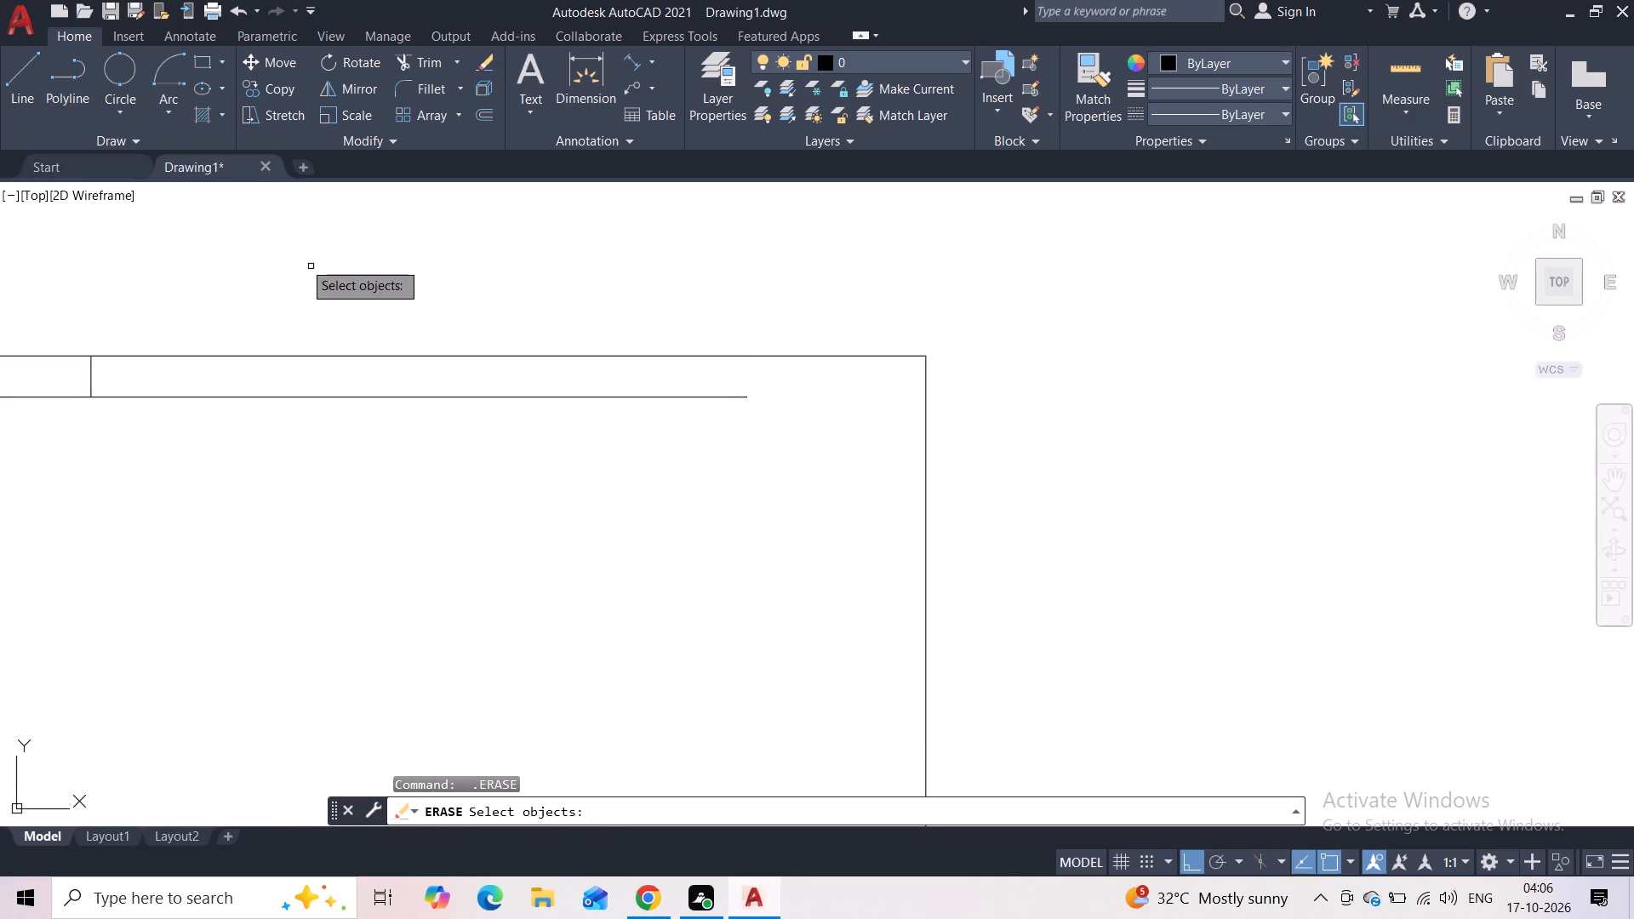
{"action": "left_click", "coordinate": [12, 89]}
{"action": "left_click", "coordinate": [750, 397]}
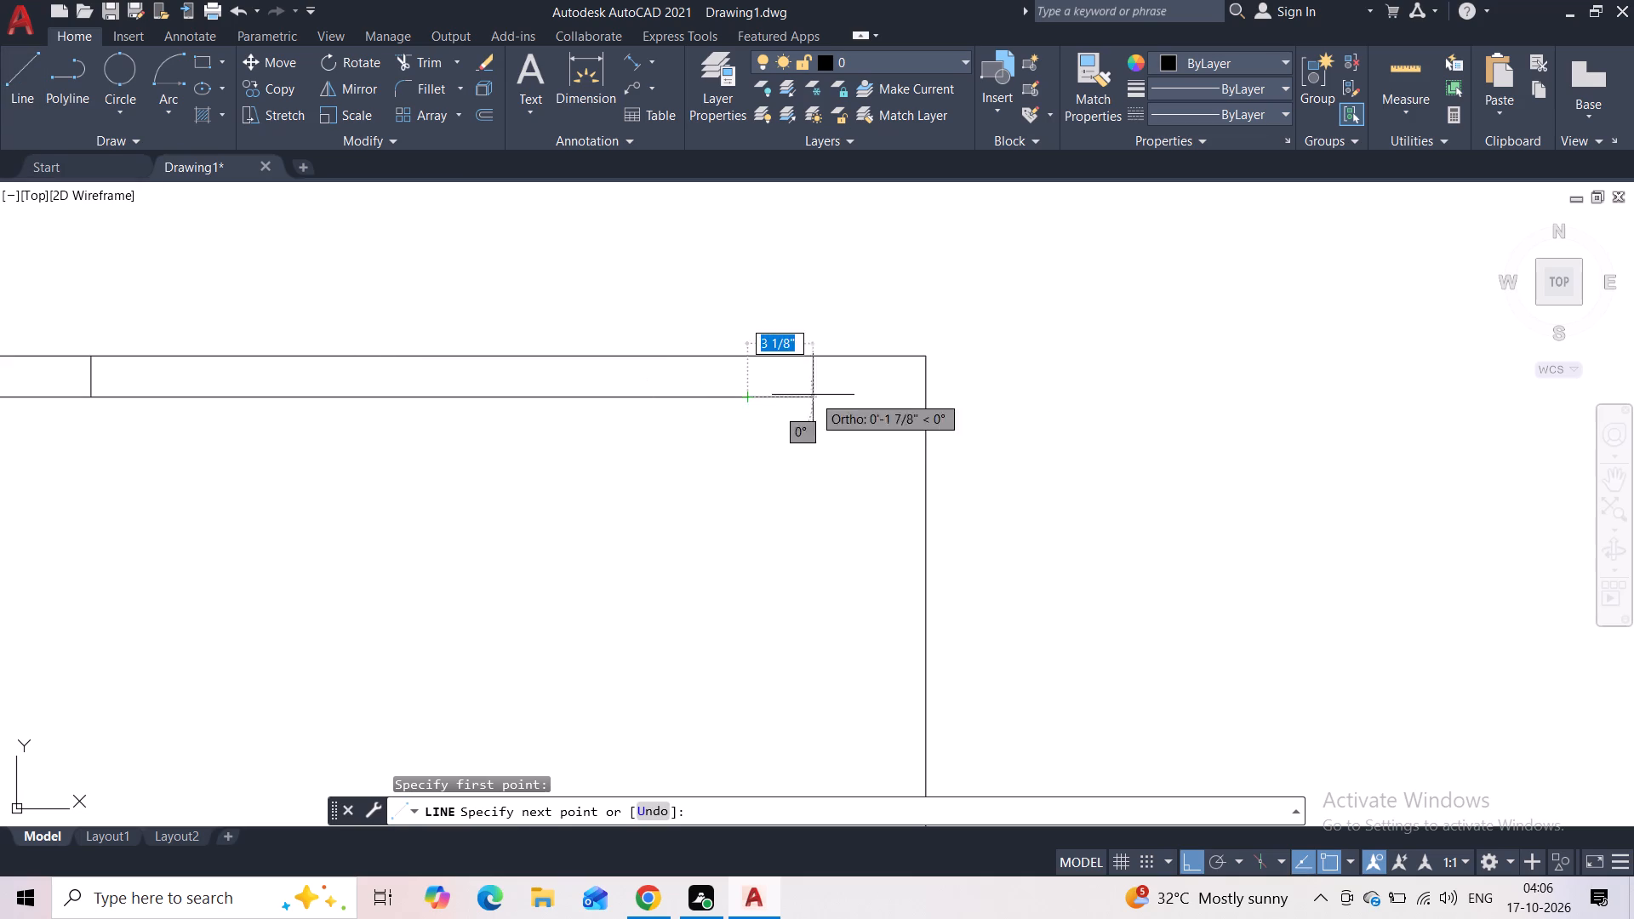
{"action": "left_click", "coordinate": [919, 399]}
{"action": "key", "text": "space"}
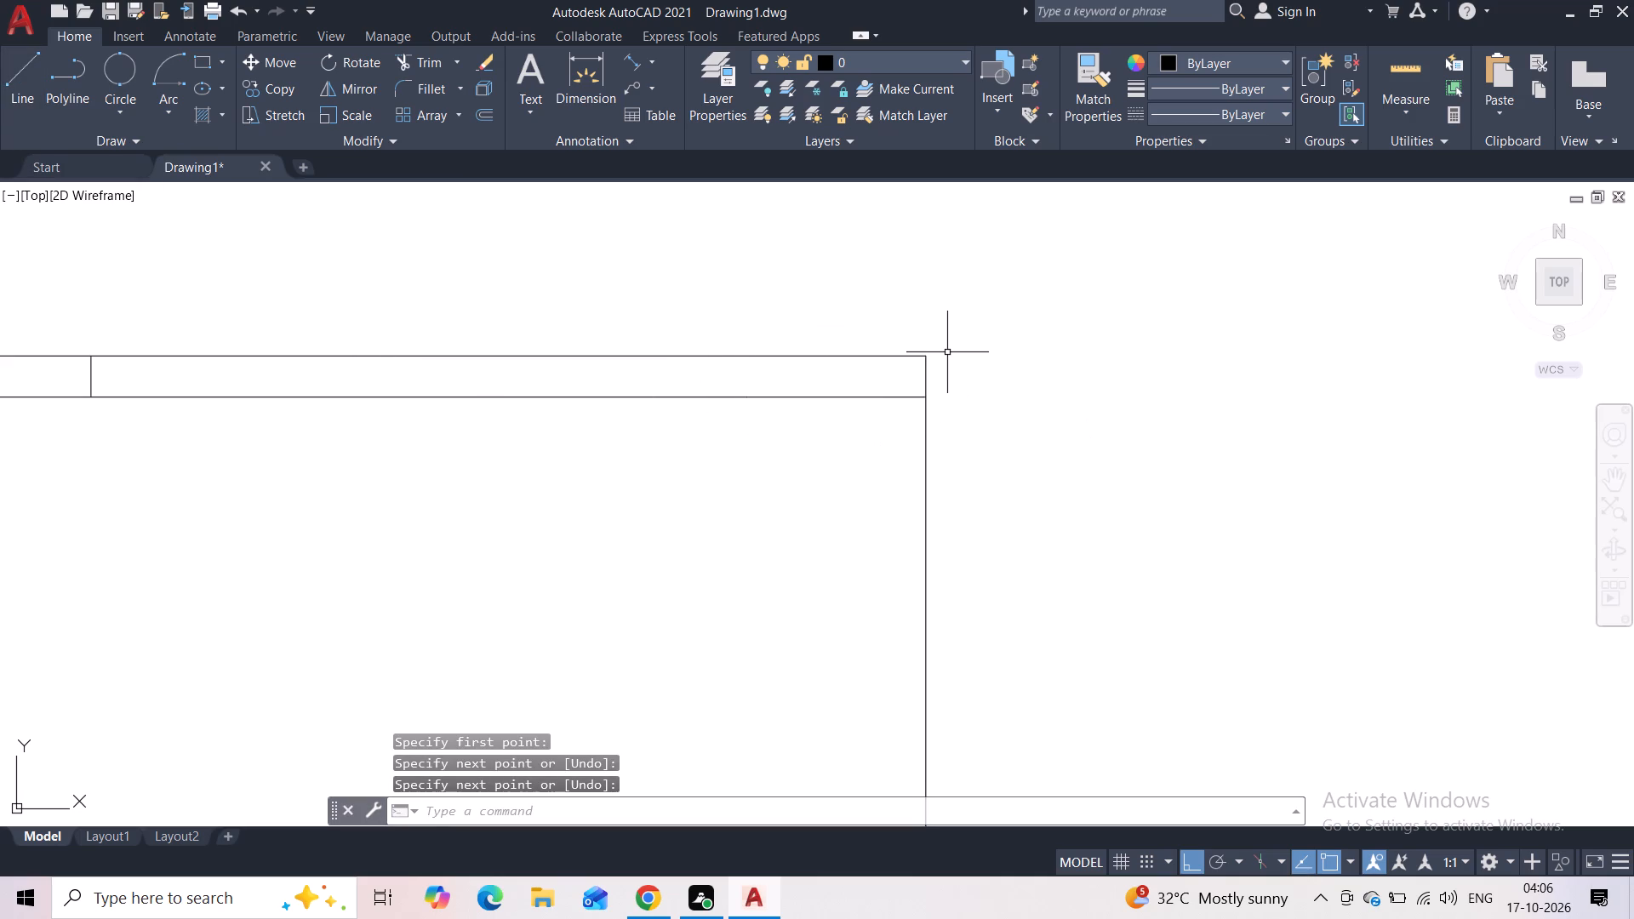
Extend the second slab's lower edge about 2'-7" toward the outer vertical line and close its end up to the top slab.
{"action": "scroll", "coordinate": [764, 341], "scroll_direction": "down", "scroll_amount": 3}
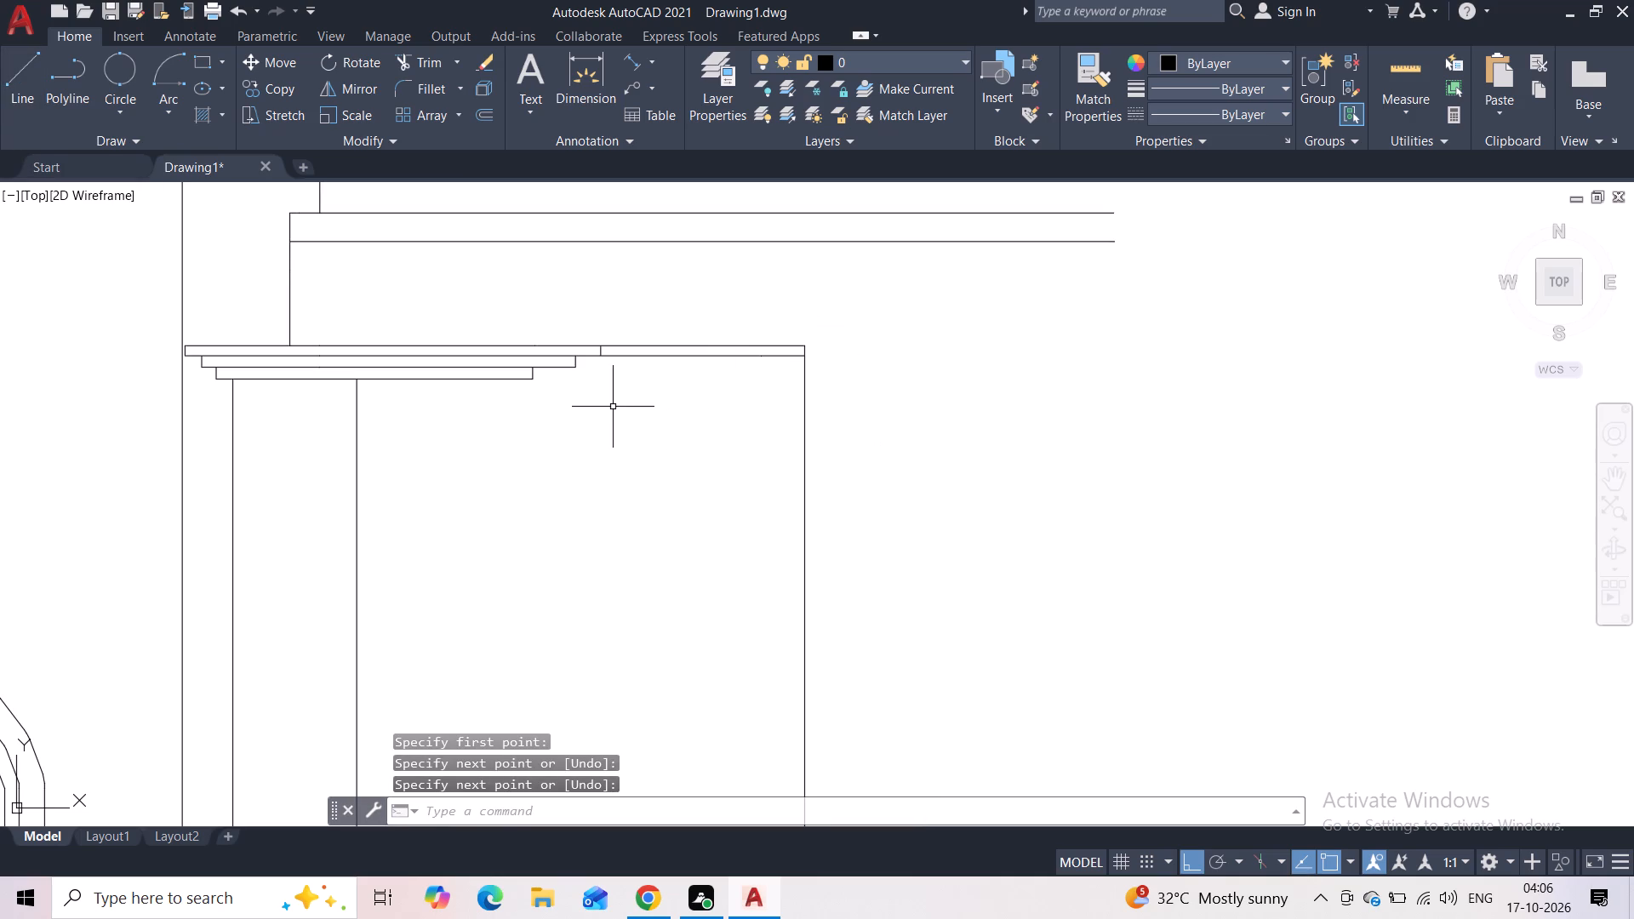
{"action": "key", "text": "space"}
{"action": "scroll", "coordinate": [578, 371], "scroll_direction": "up", "scroll_amount": 2}
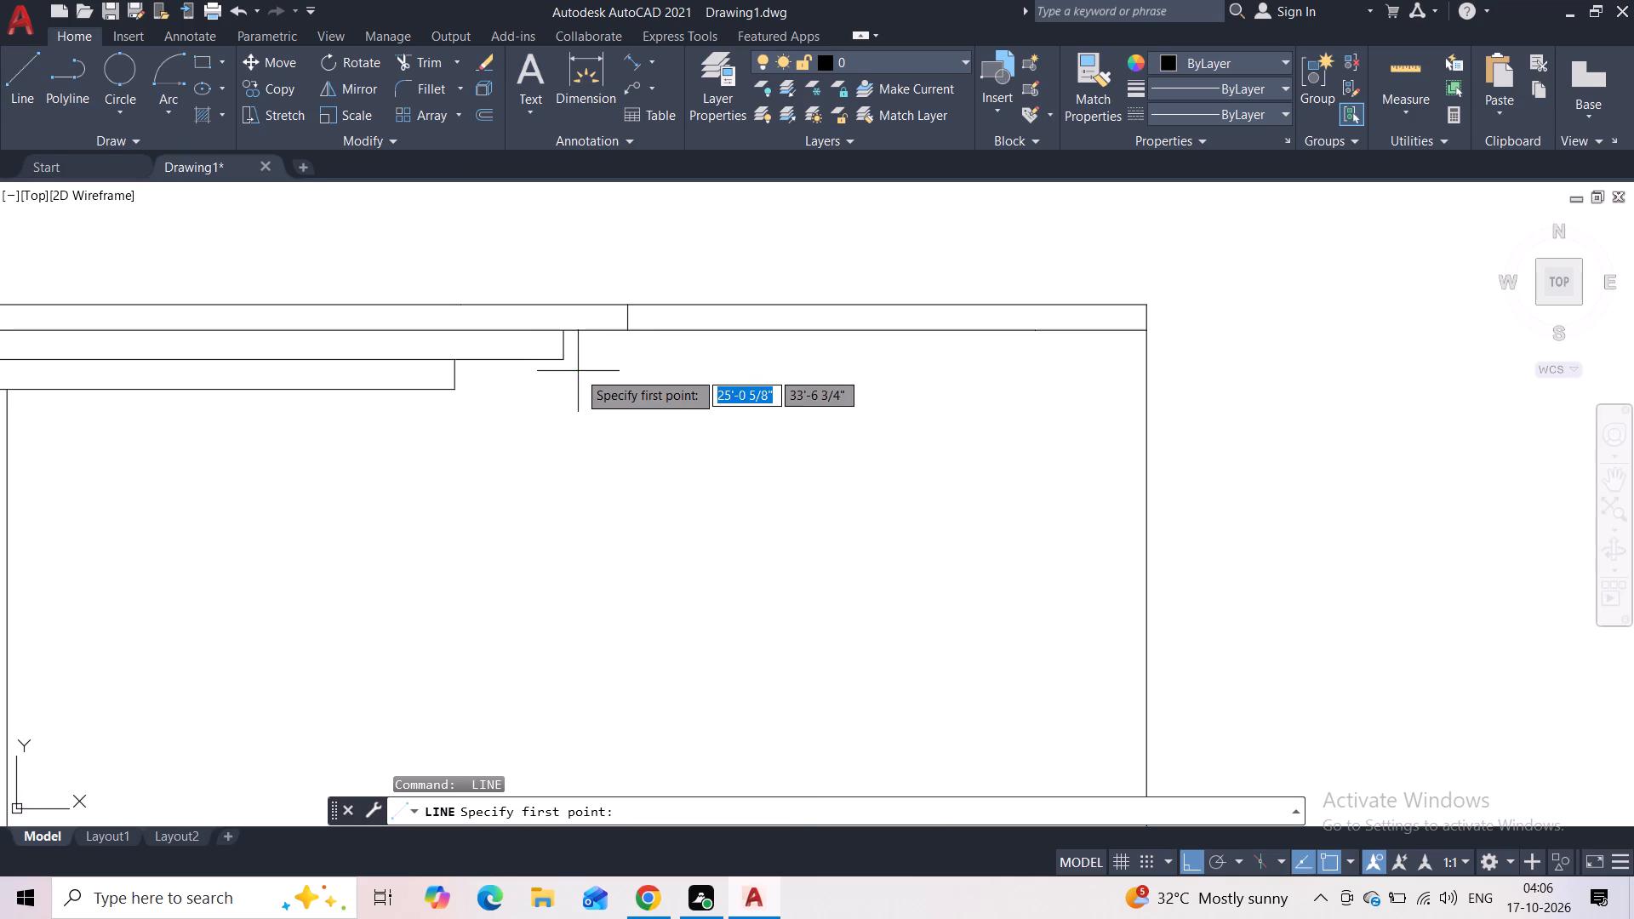
{"action": "left_click", "coordinate": [559, 361]}
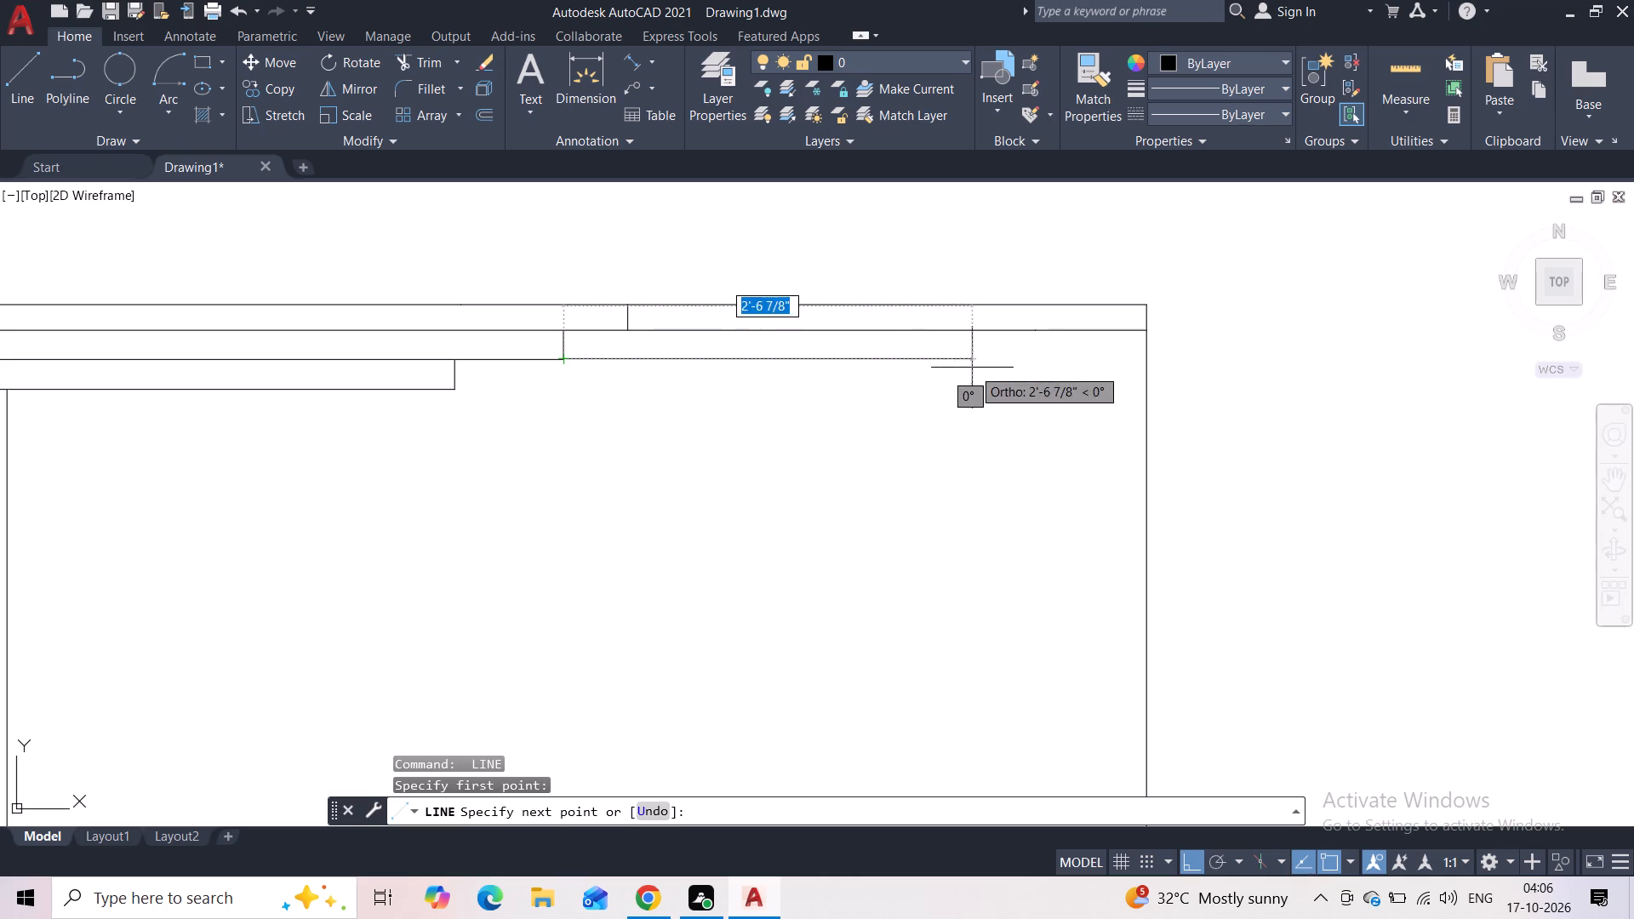
{"action": "left_click", "coordinate": [976, 368]}
{"action": "left_click", "coordinate": [975, 334]}
{"action": "key", "text": "Escape"}
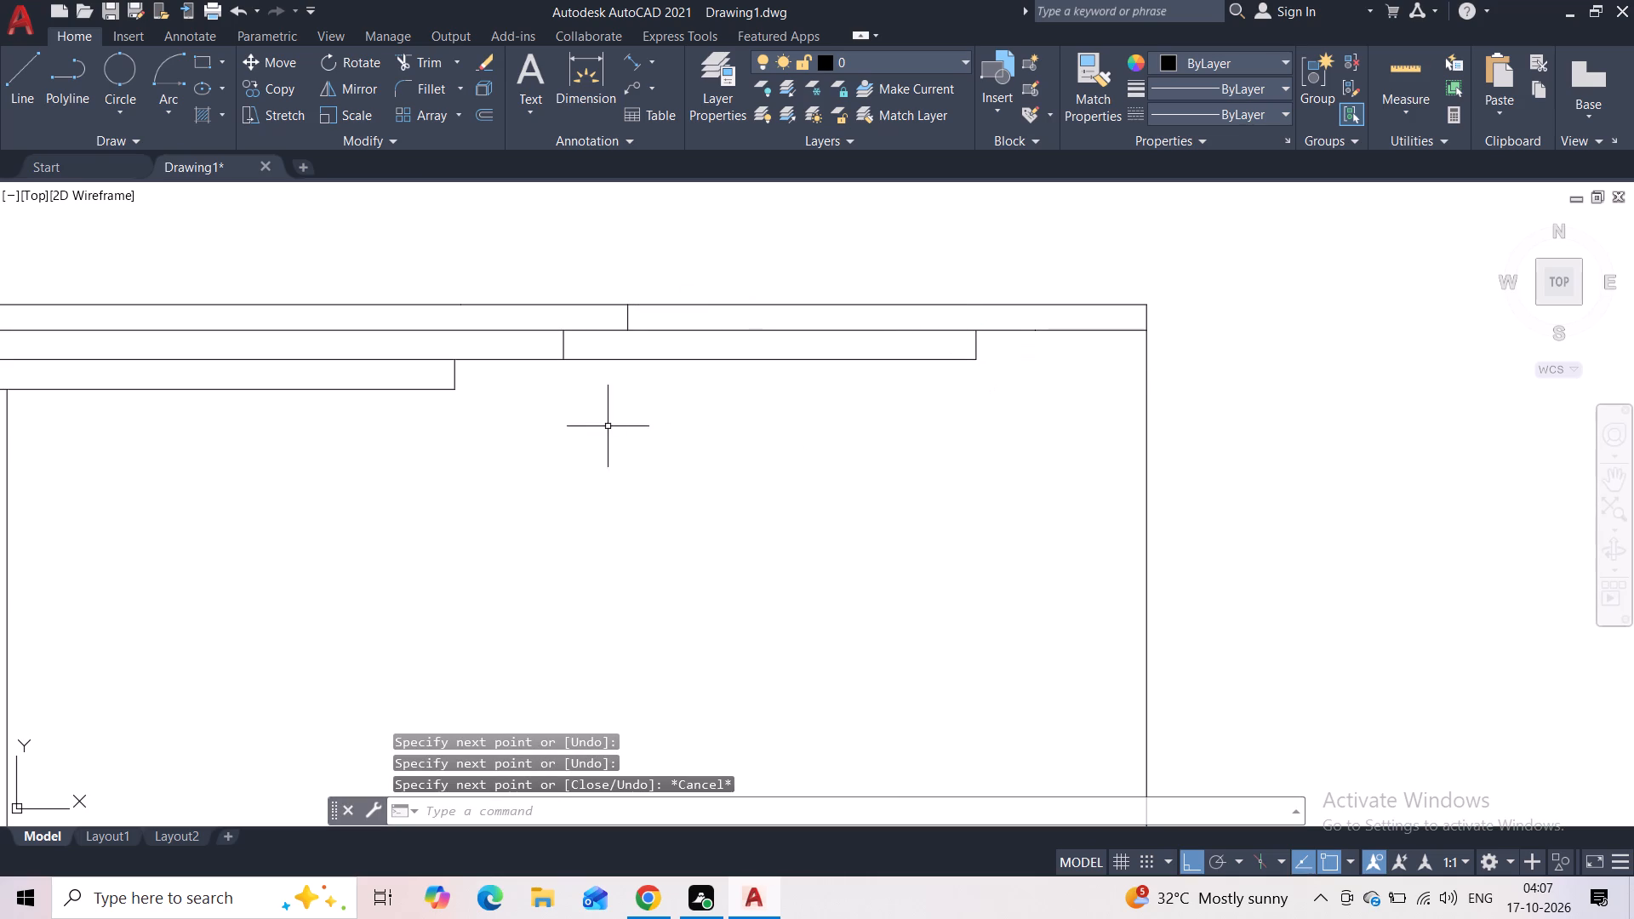
Extend the lowest slab's bottom edge to a point short of the second slab's new end, closing it with a short vertical line.
{"action": "key", "text": "space"}
{"action": "left_click", "coordinate": [451, 384]}
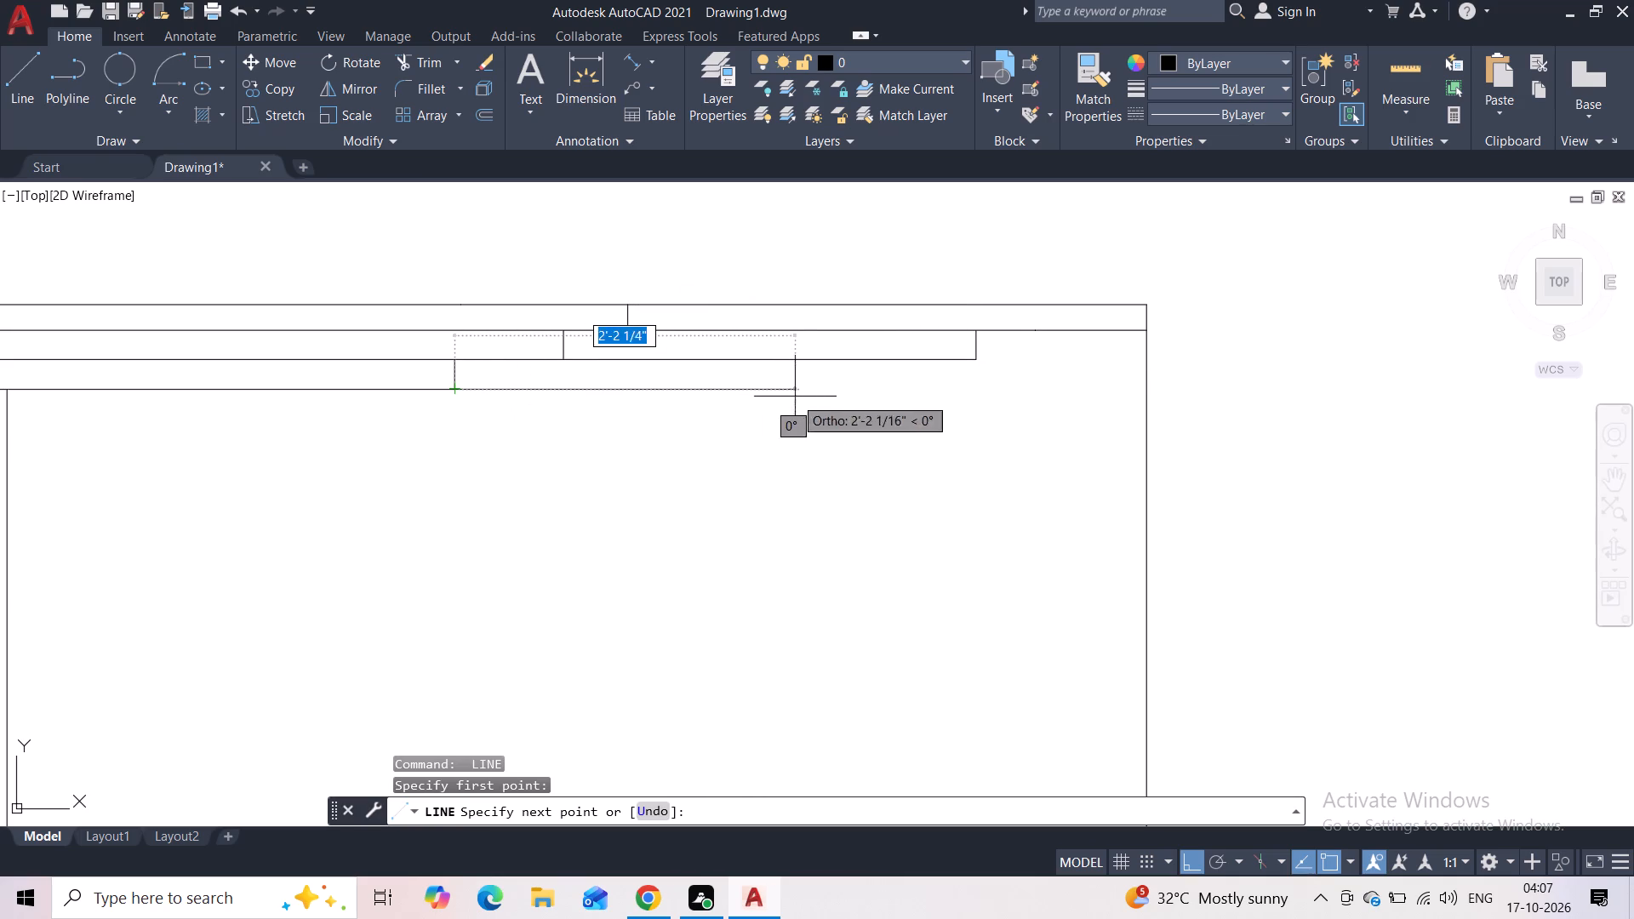
{"action": "left_click", "coordinate": [843, 392]}
{"action": "left_click", "coordinate": [840, 363]}
{"action": "key", "text": "Escape"}
Delete the three old vertical end lines left inside the extended capital slabs.
{"action": "scroll", "coordinate": [854, 396], "scroll_direction": "down", "scroll_amount": 4}
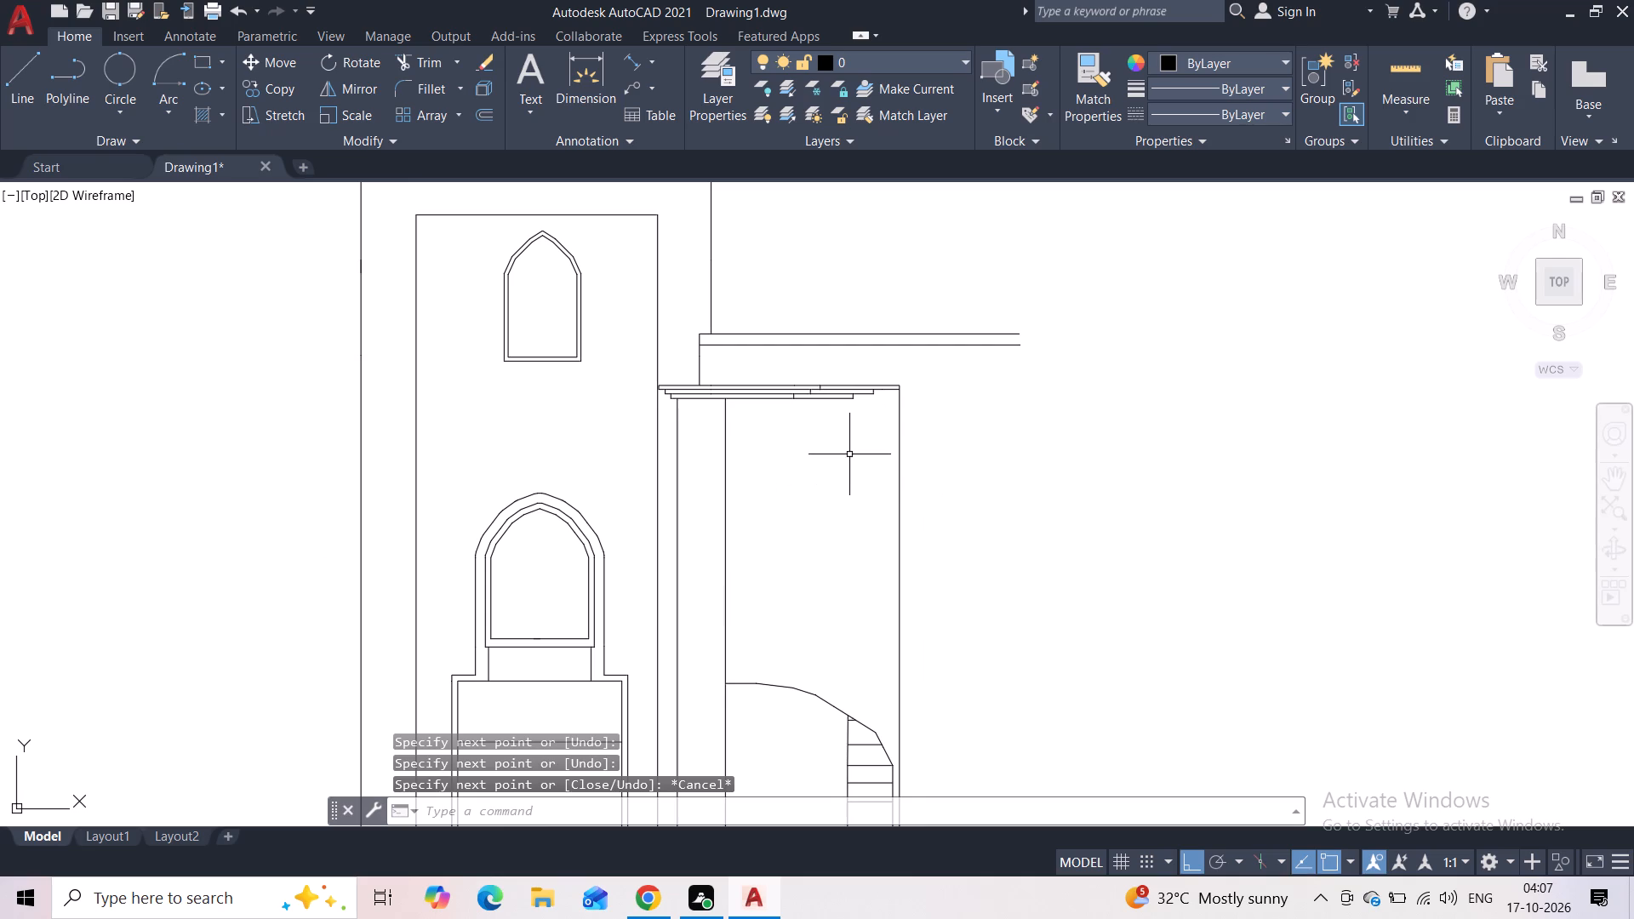
{"action": "scroll", "coordinate": [821, 391], "scroll_direction": "up", "scroll_amount": 5}
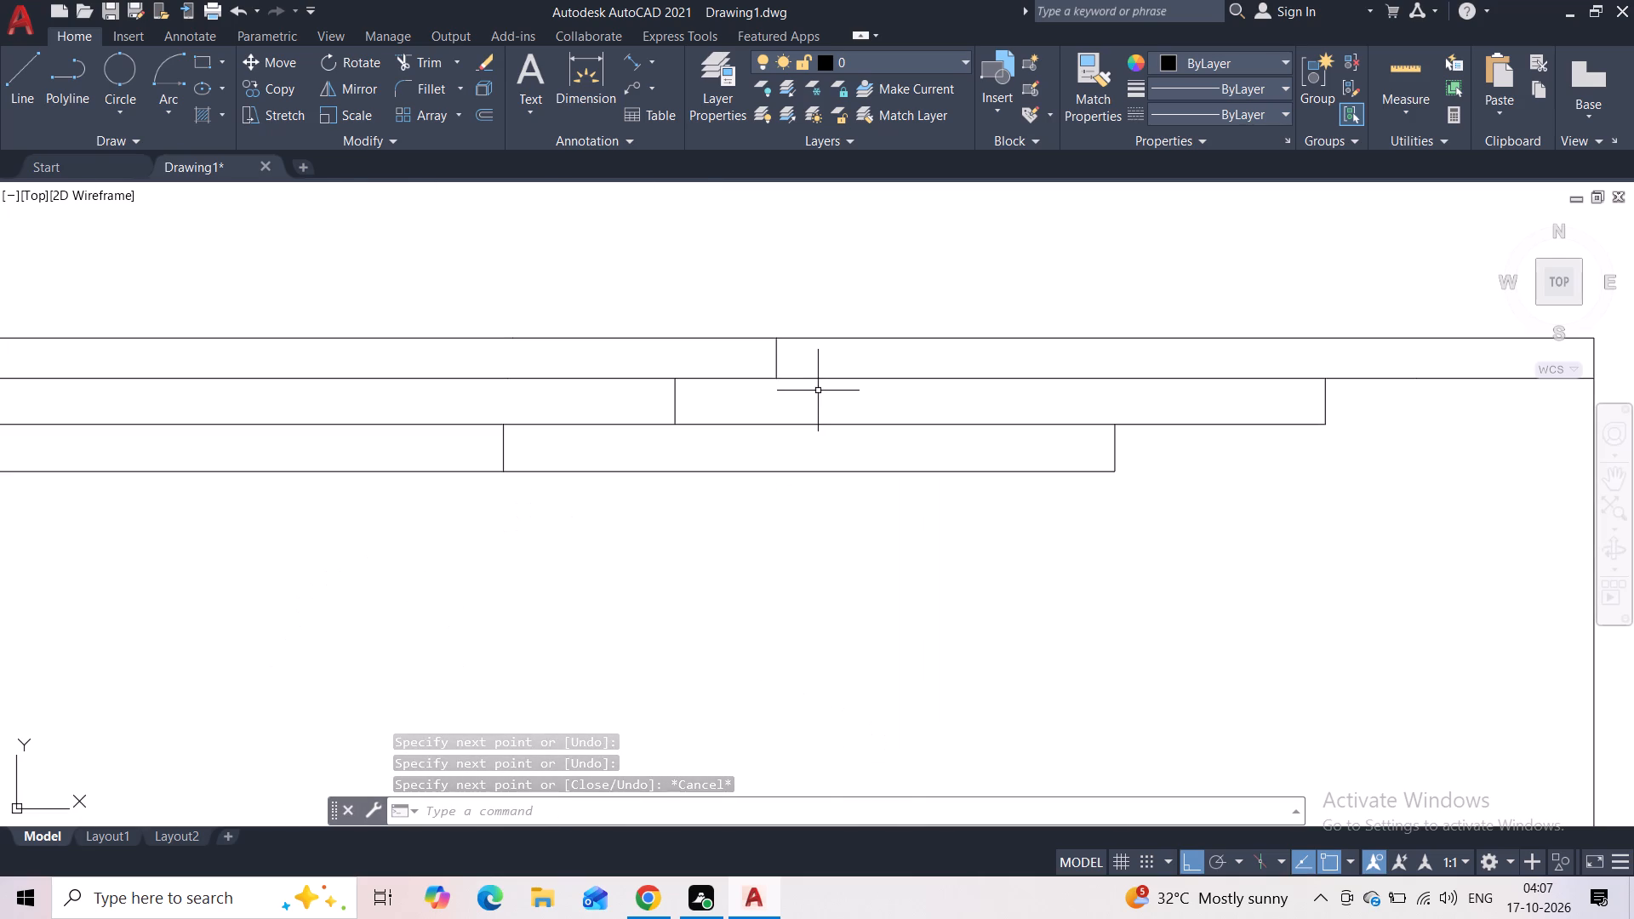
{"action": "left_click", "coordinate": [780, 363]}
{"action": "left_click", "coordinate": [773, 369]}
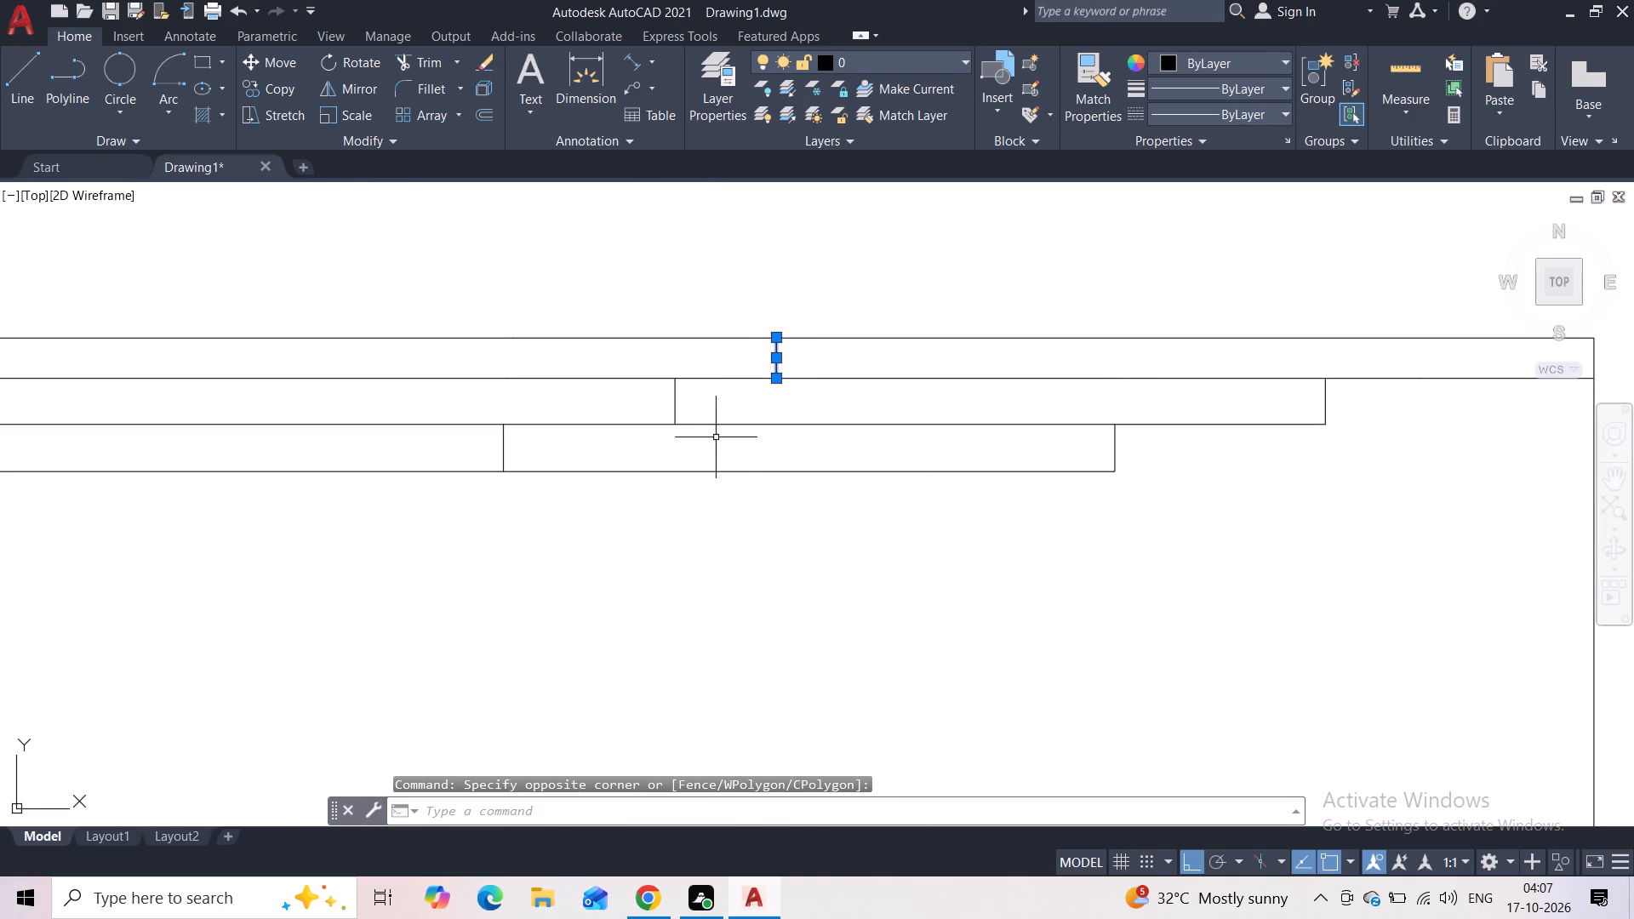
{"action": "left_click", "coordinate": [706, 397]}
{"action": "left_click", "coordinate": [660, 402]}
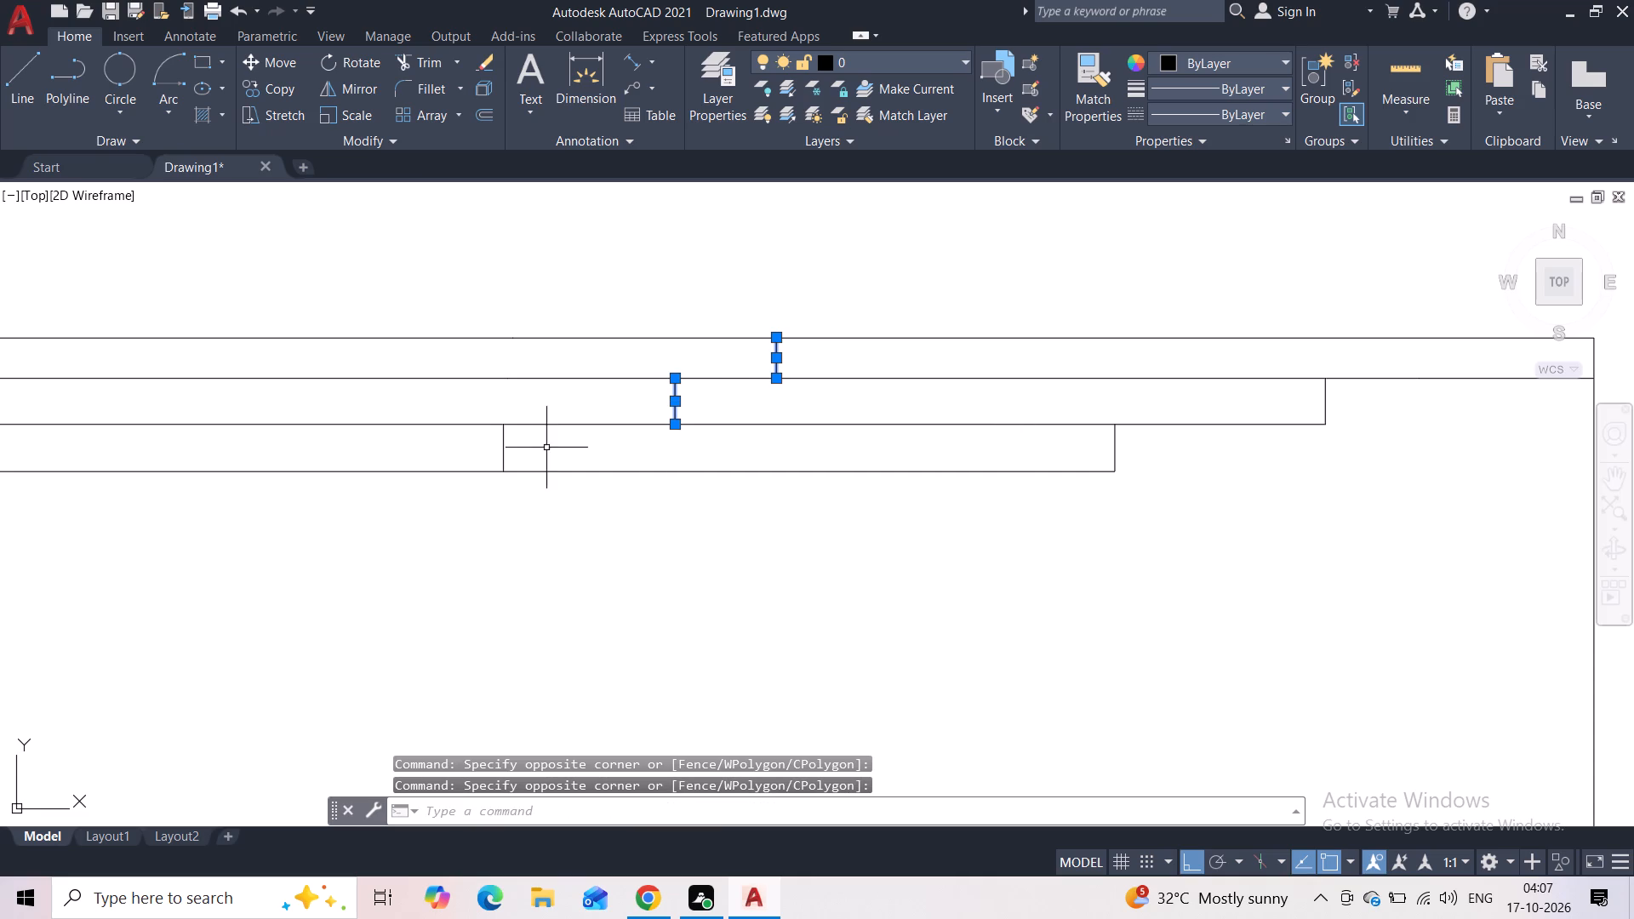
{"action": "left_click", "coordinate": [537, 454]}
{"action": "left_click", "coordinate": [460, 444]}
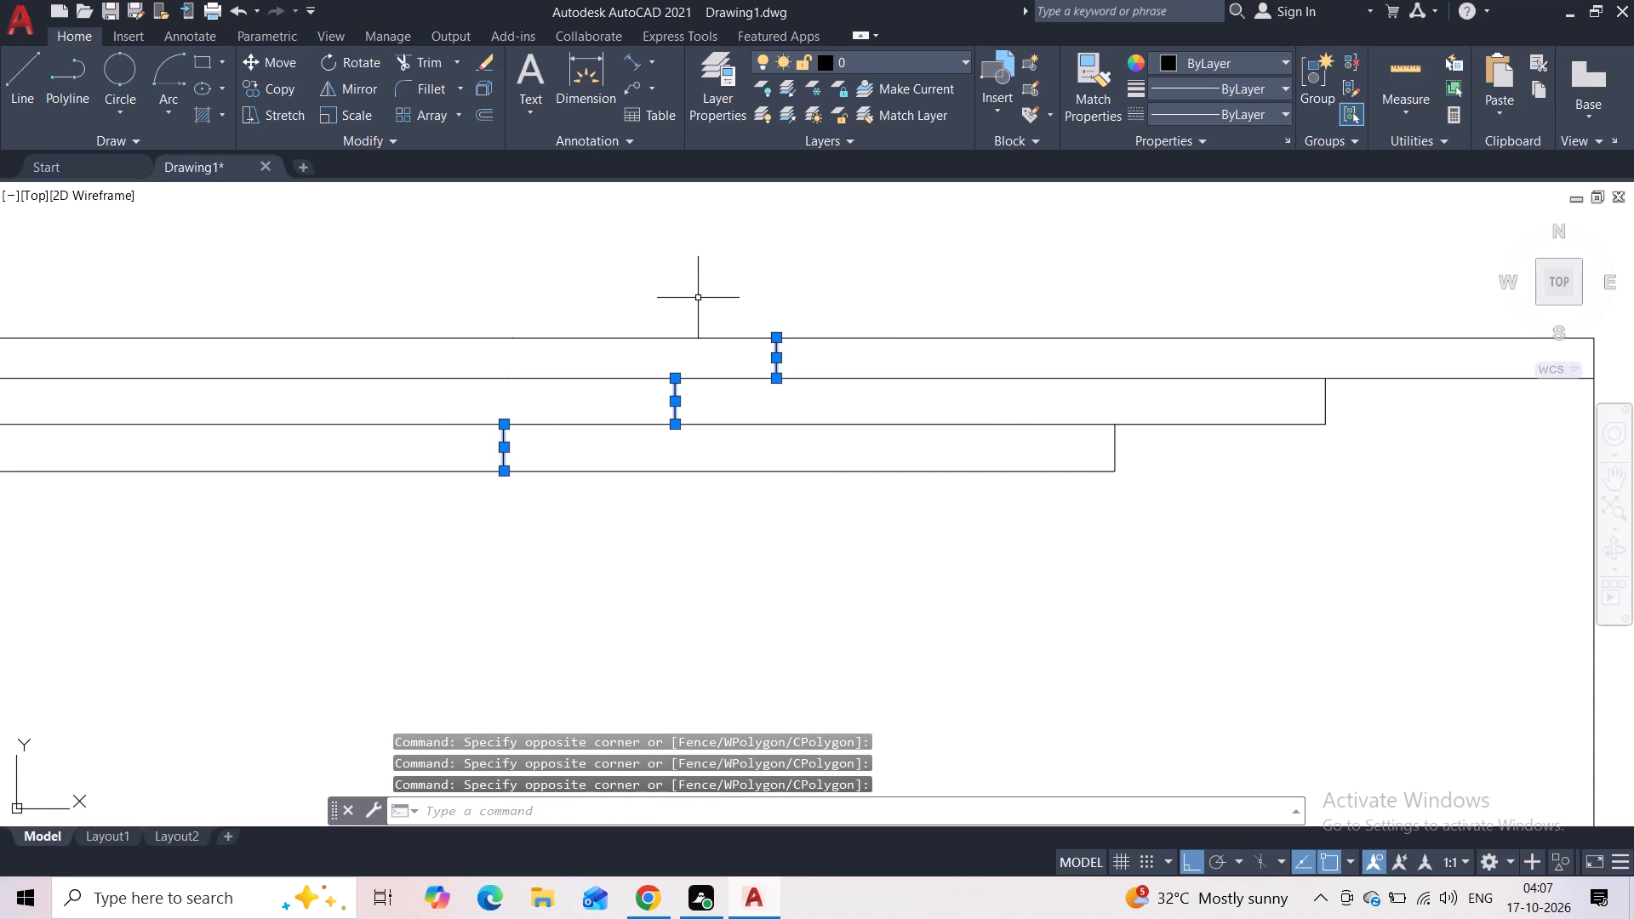
{"action": "key", "text": "Delete"}
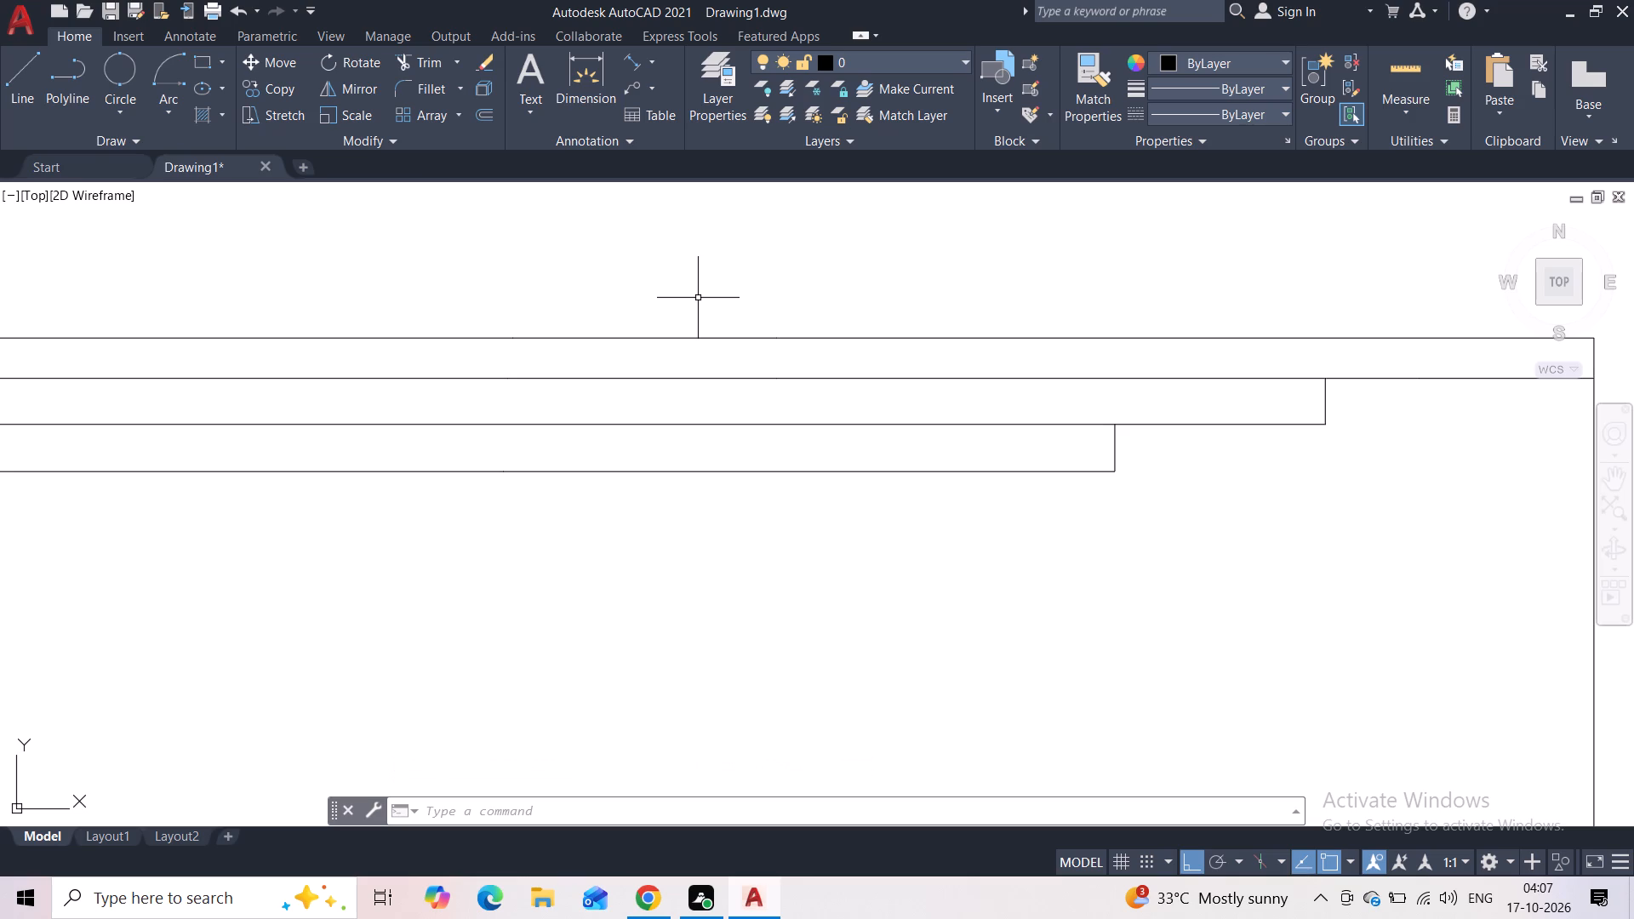
Extend the free ends of the two parallel horizontal lines above the capital a short distance farther away from the tower.
{"action": "scroll", "coordinate": [706, 397], "scroll_direction": "down", "scroll_amount": 4}
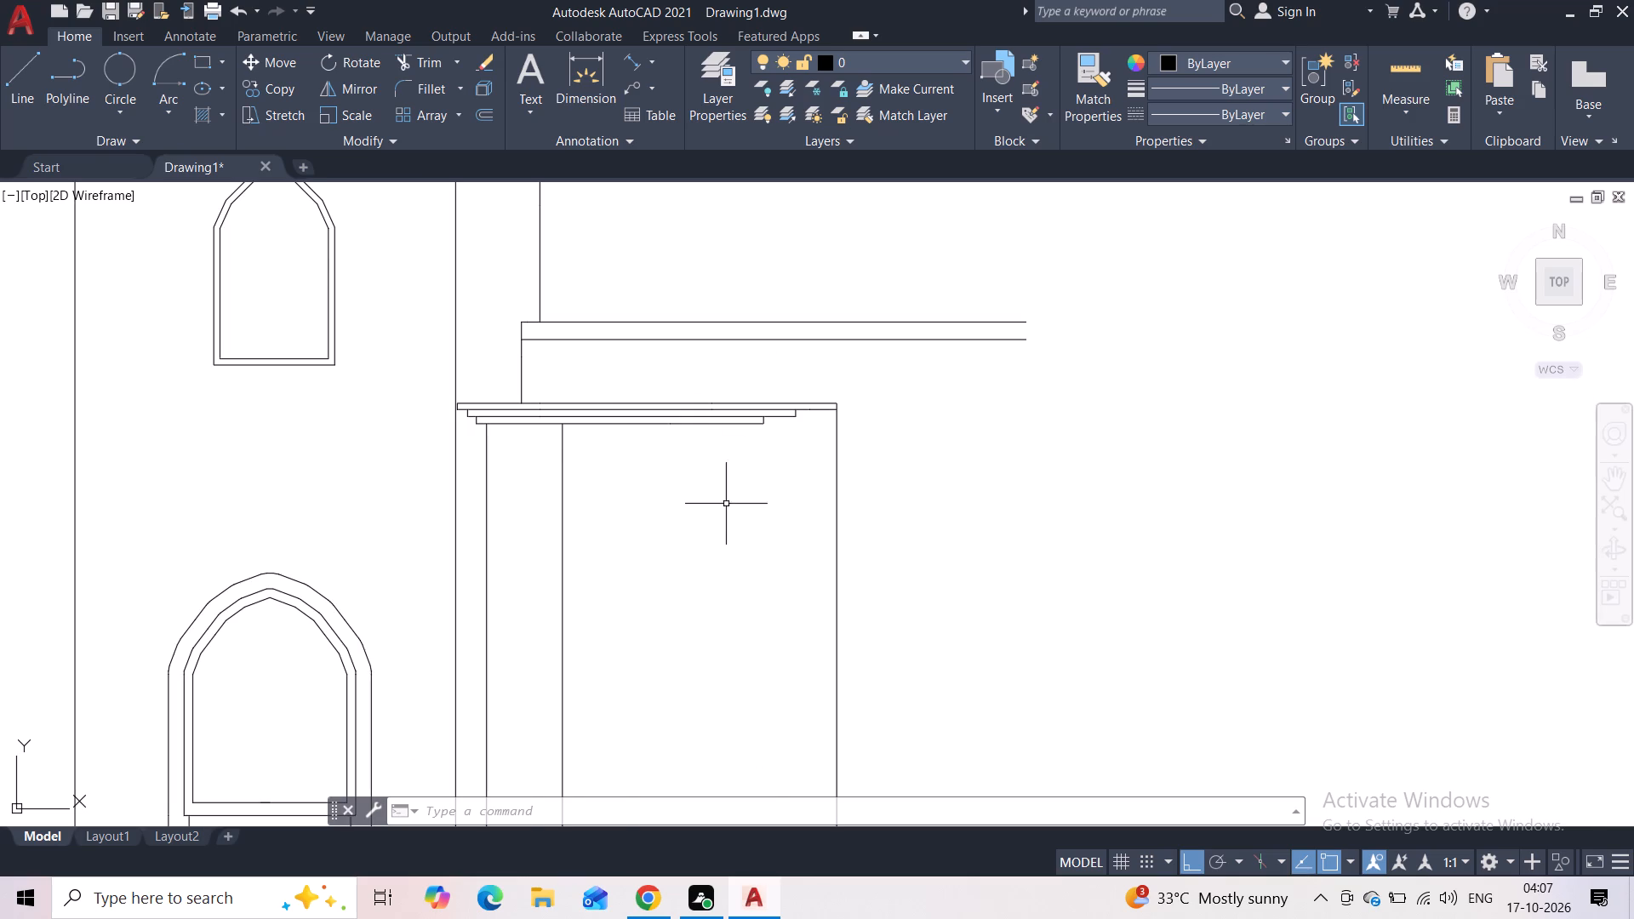
{"action": "scroll", "coordinate": [730, 512], "scroll_direction": "down", "scroll_amount": 1}
{"action": "scroll", "coordinate": [648, 568], "scroll_direction": "down", "scroll_amount": 1}
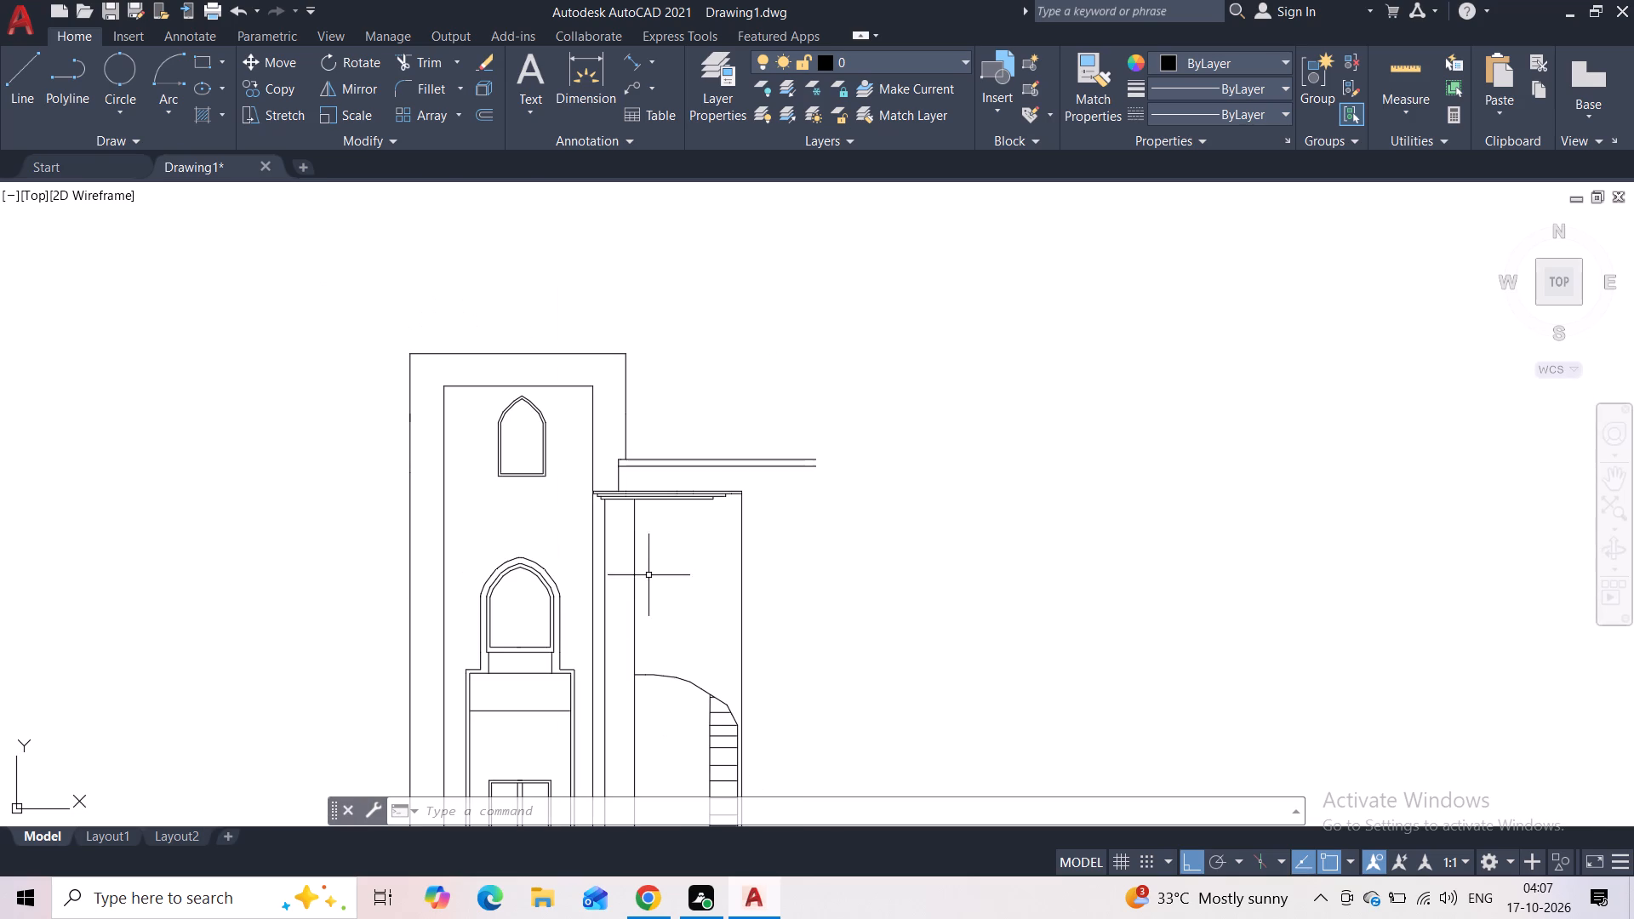
{"action": "middle_click_drag", "start_coordinate": [706, 619], "coordinate": [697, 512]}
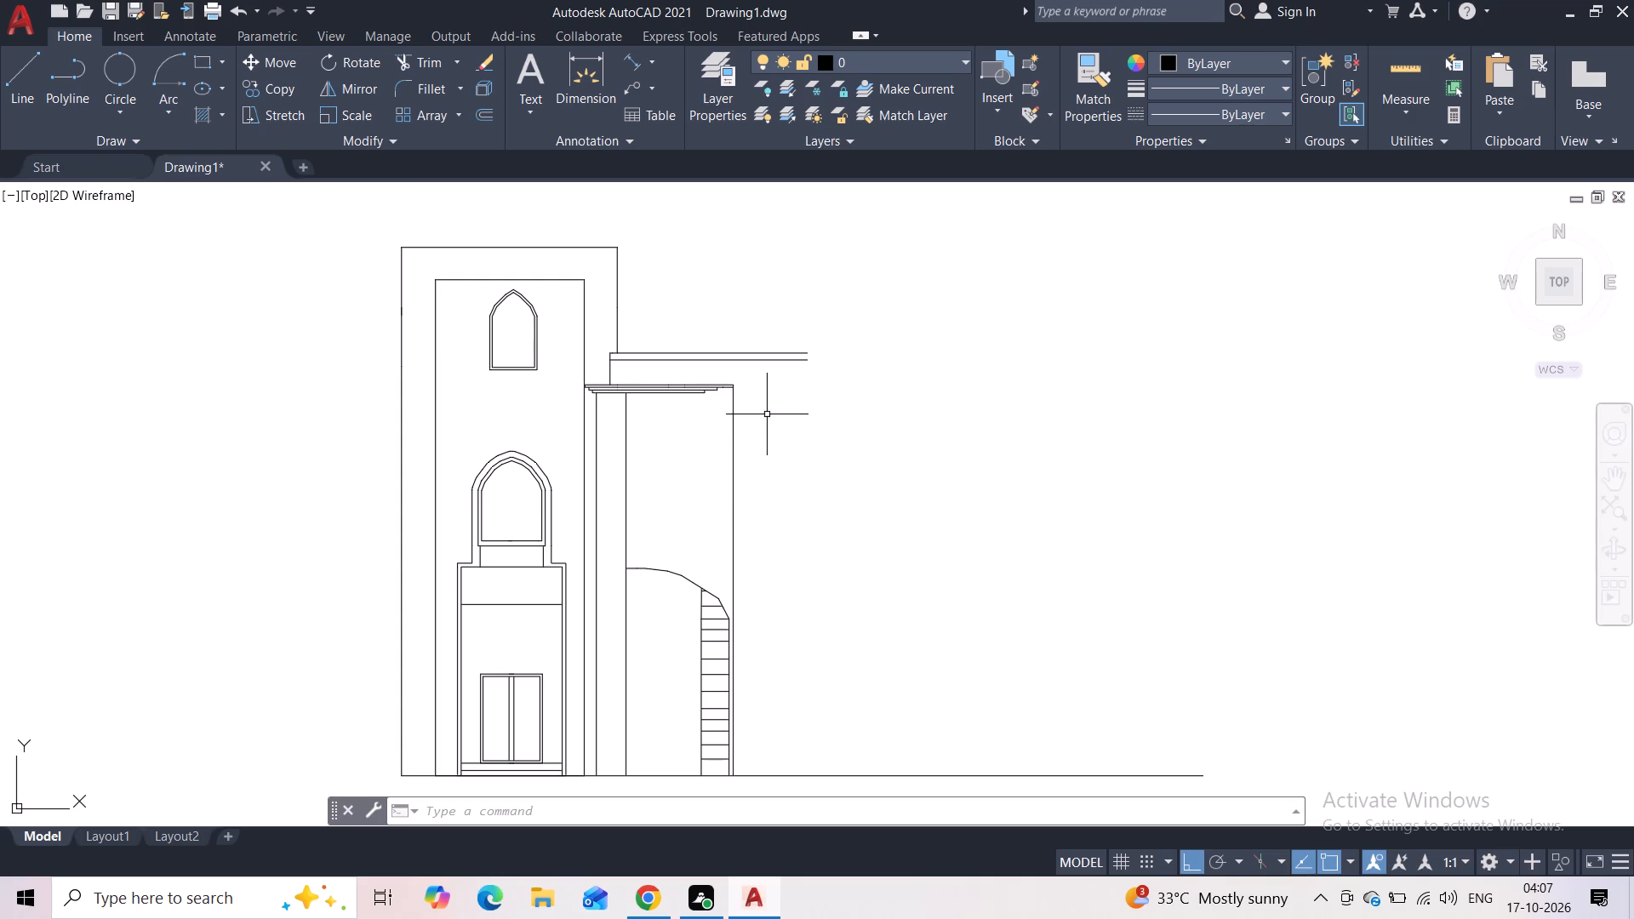
{"action": "left_click", "coordinate": [20, 85]}
{"action": "scroll", "coordinate": [799, 388], "scroll_direction": "up", "scroll_amount": 1}
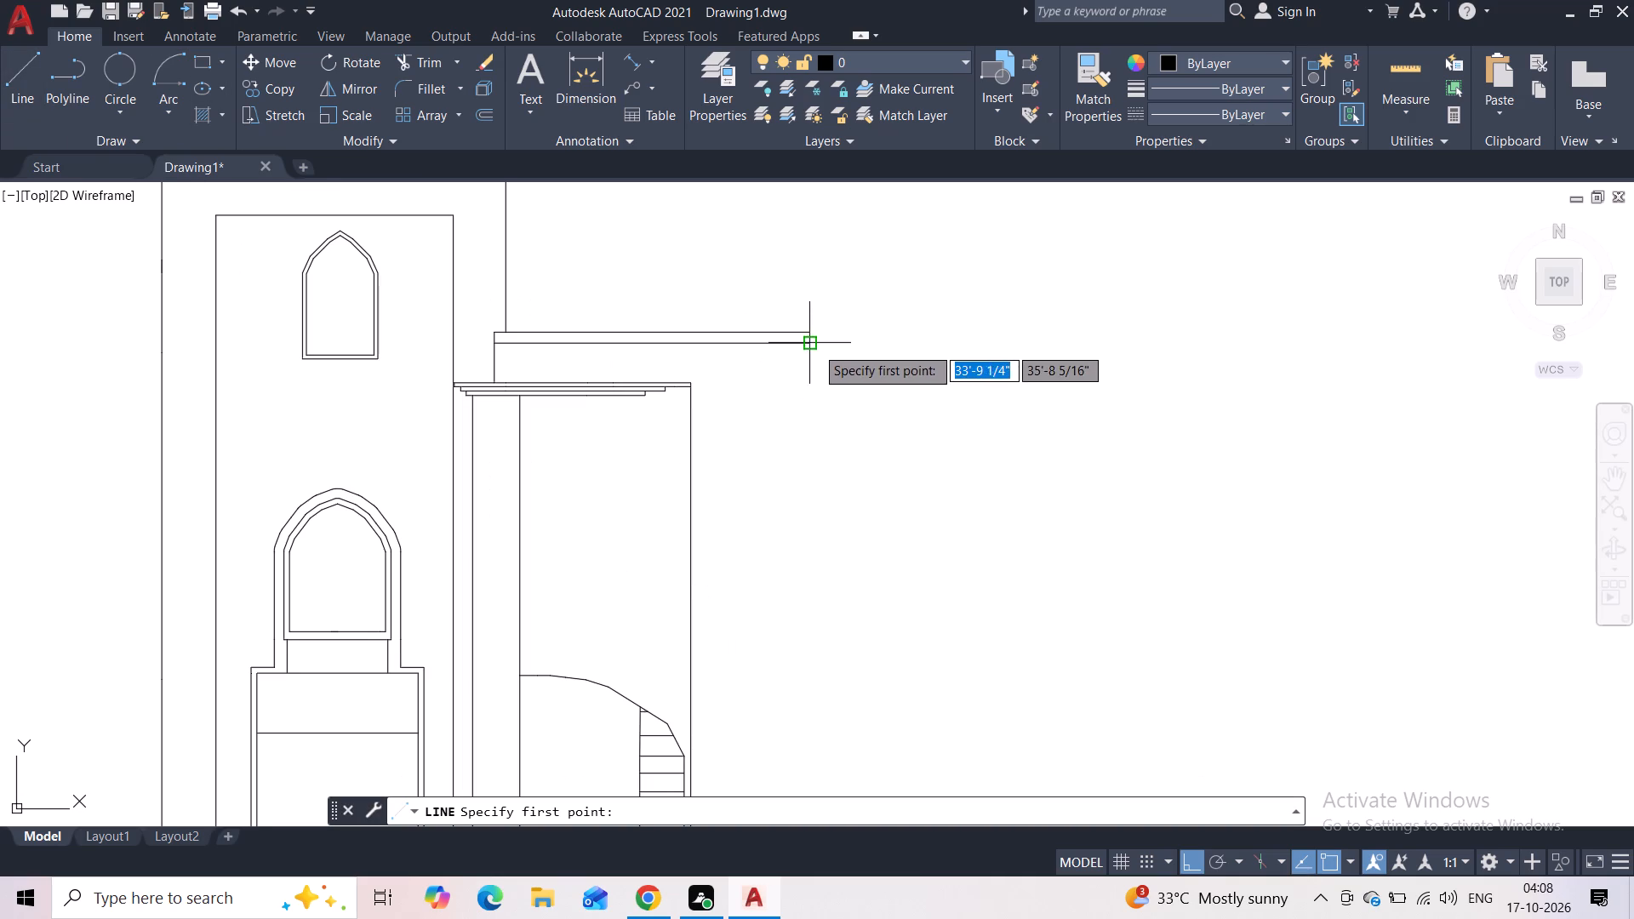
{"action": "left_click", "coordinate": [815, 346]}
{"action": "left_click", "coordinate": [863, 354]}
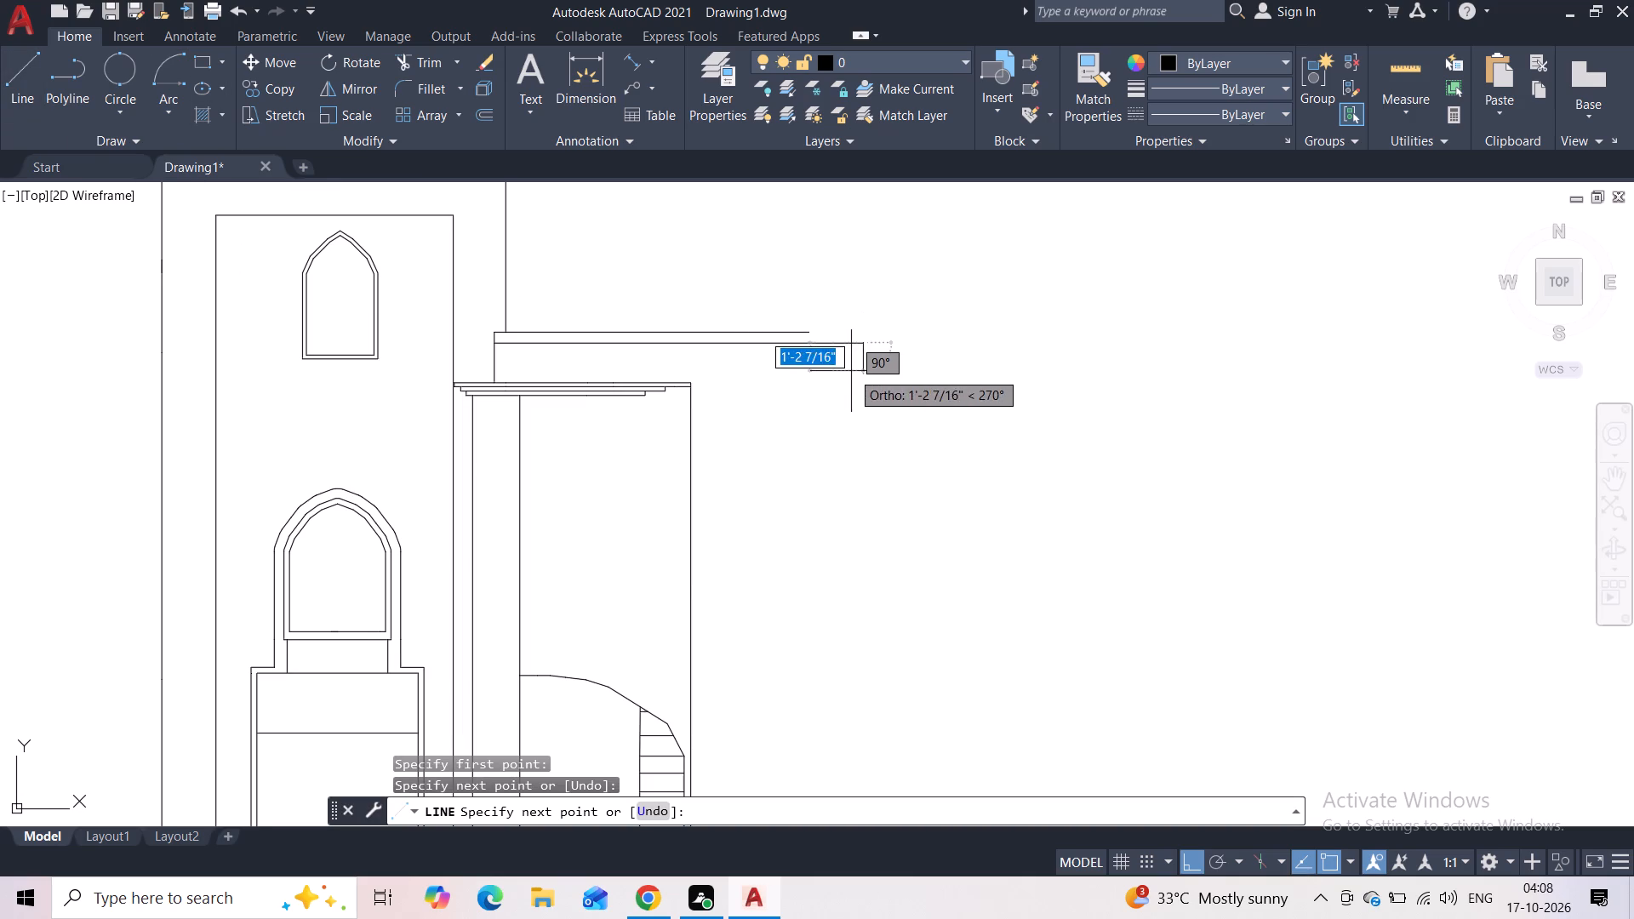
{"action": "key", "text": "Escape"}
{"action": "key", "text": "space"}
{"action": "left_click", "coordinate": [808, 332]}
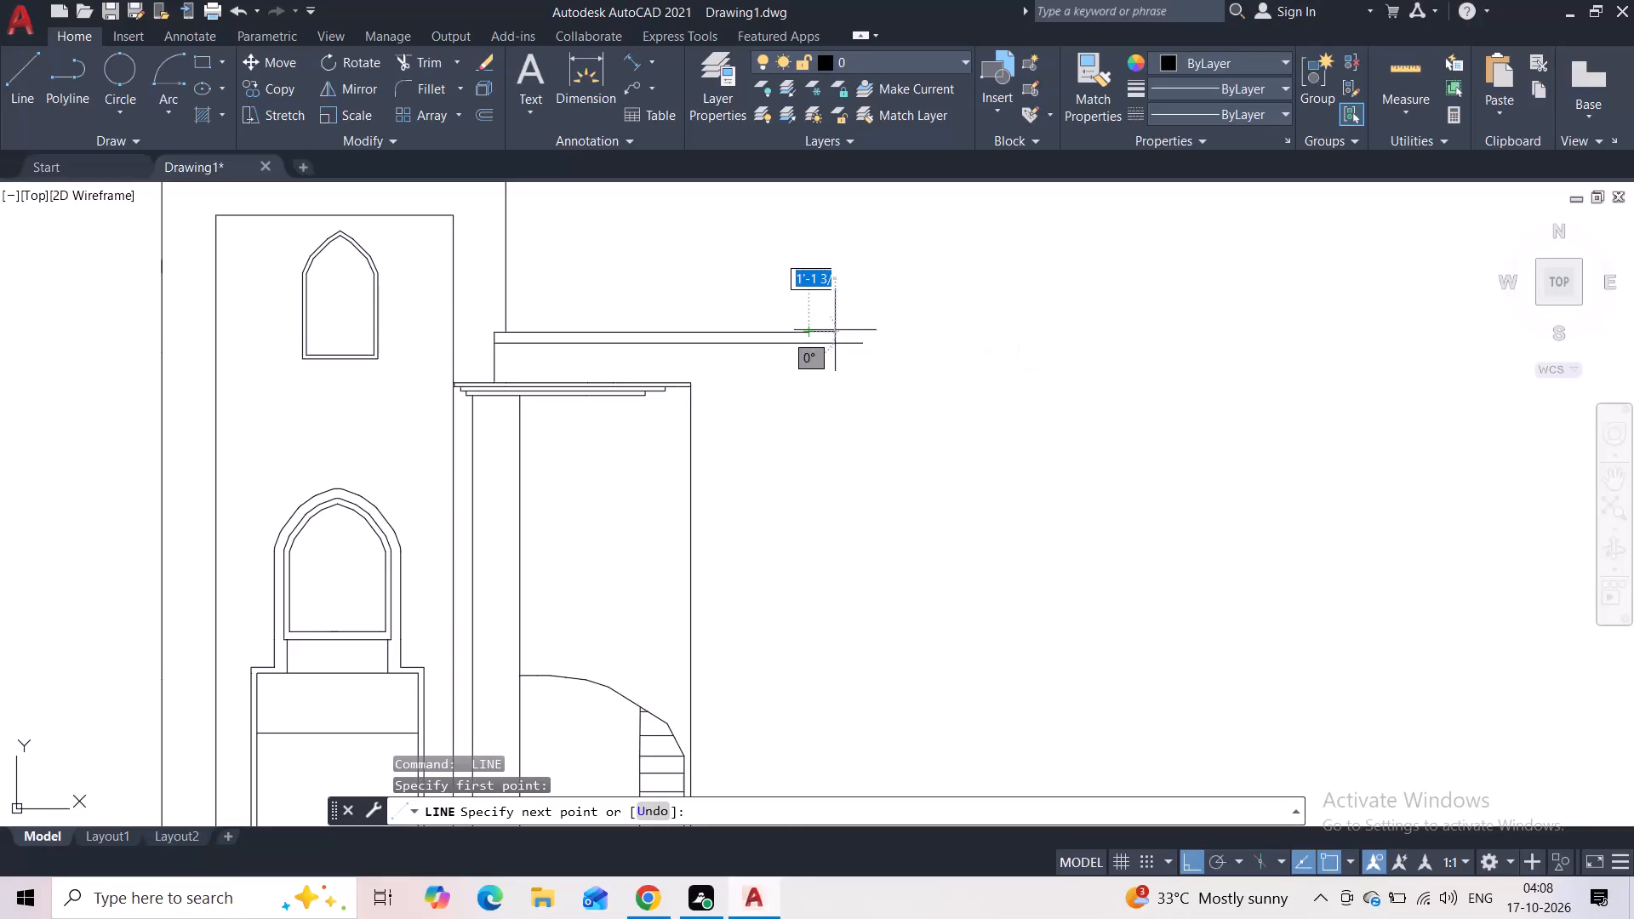
{"action": "left_click", "coordinate": [860, 330]}
{"action": "key", "text": "Escape"}
Draw a vertical line from the end of the lower extended horizontal line down to the ground line.
{"action": "middle_click_drag", "start_coordinate": [838, 416], "coordinate": [796, 328]}
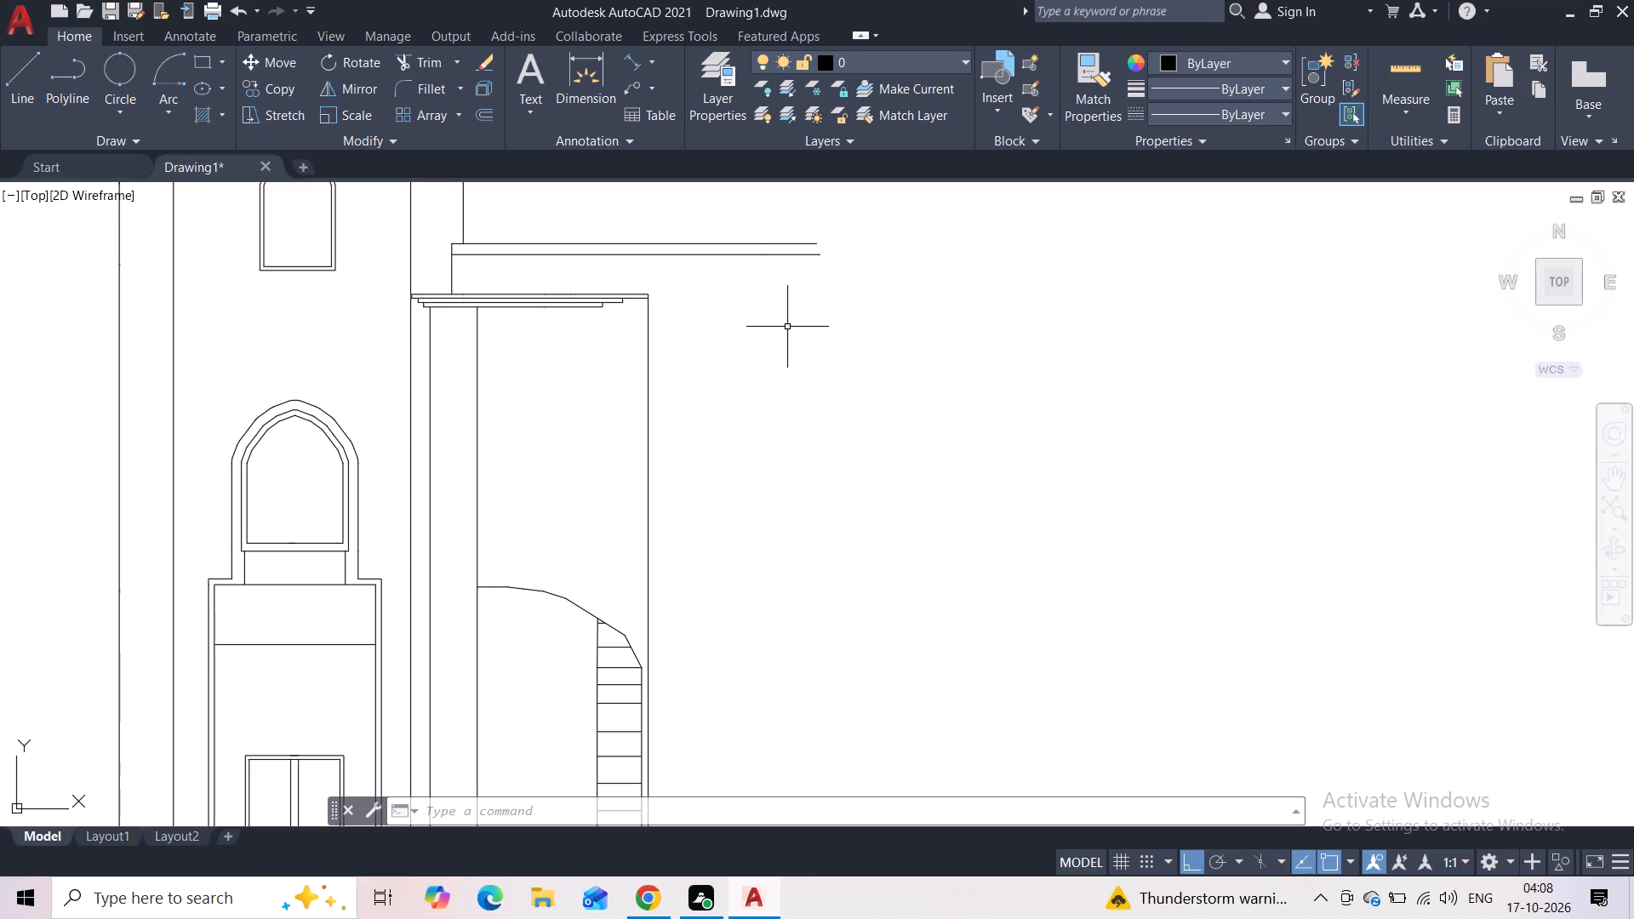
{"action": "left_click", "coordinate": [34, 93]}
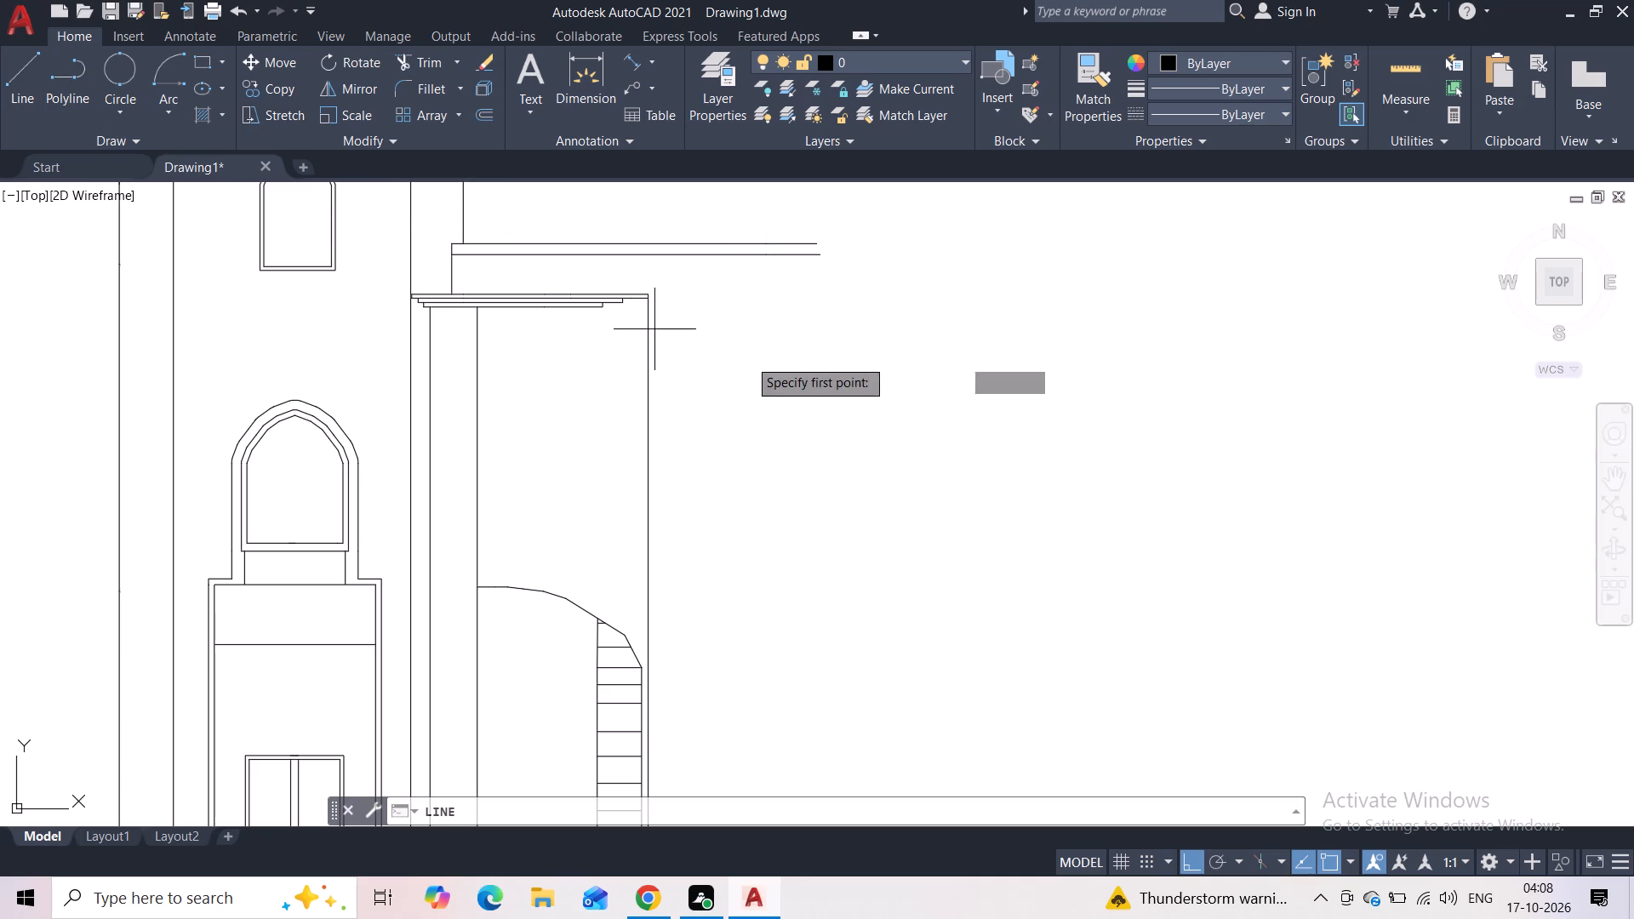
{"action": "middle_click_drag", "start_coordinate": [776, 363], "coordinate": [738, 292]}
{"action": "scroll", "coordinate": [738, 292], "scroll_direction": "down", "scroll_amount": 1}
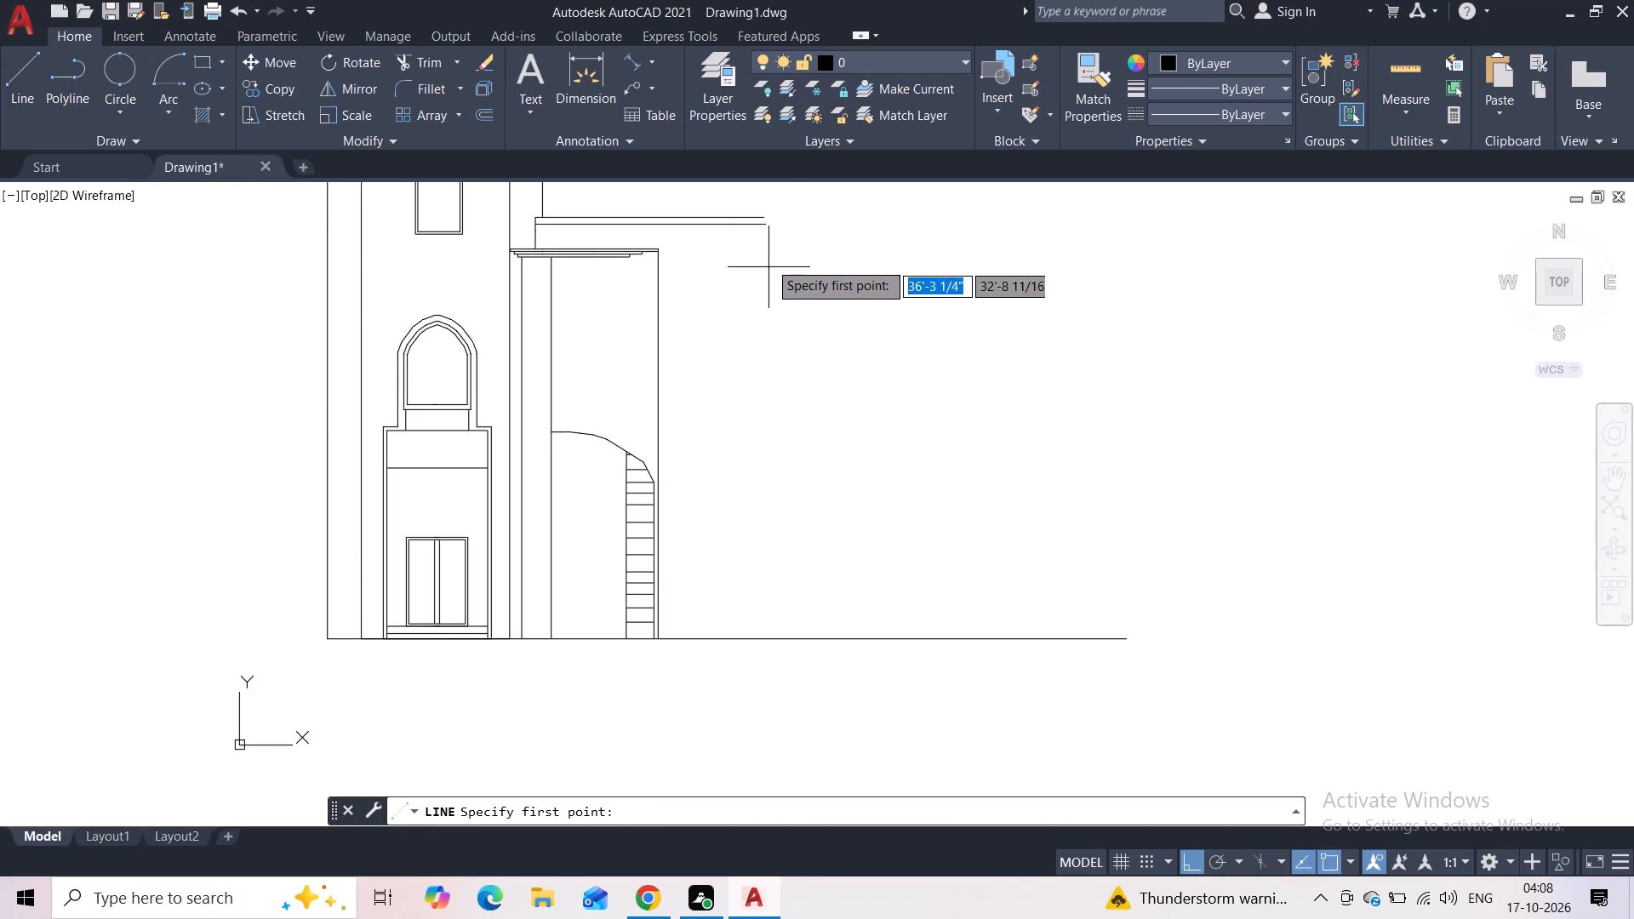
{"action": "left_click", "coordinate": [757, 225]}
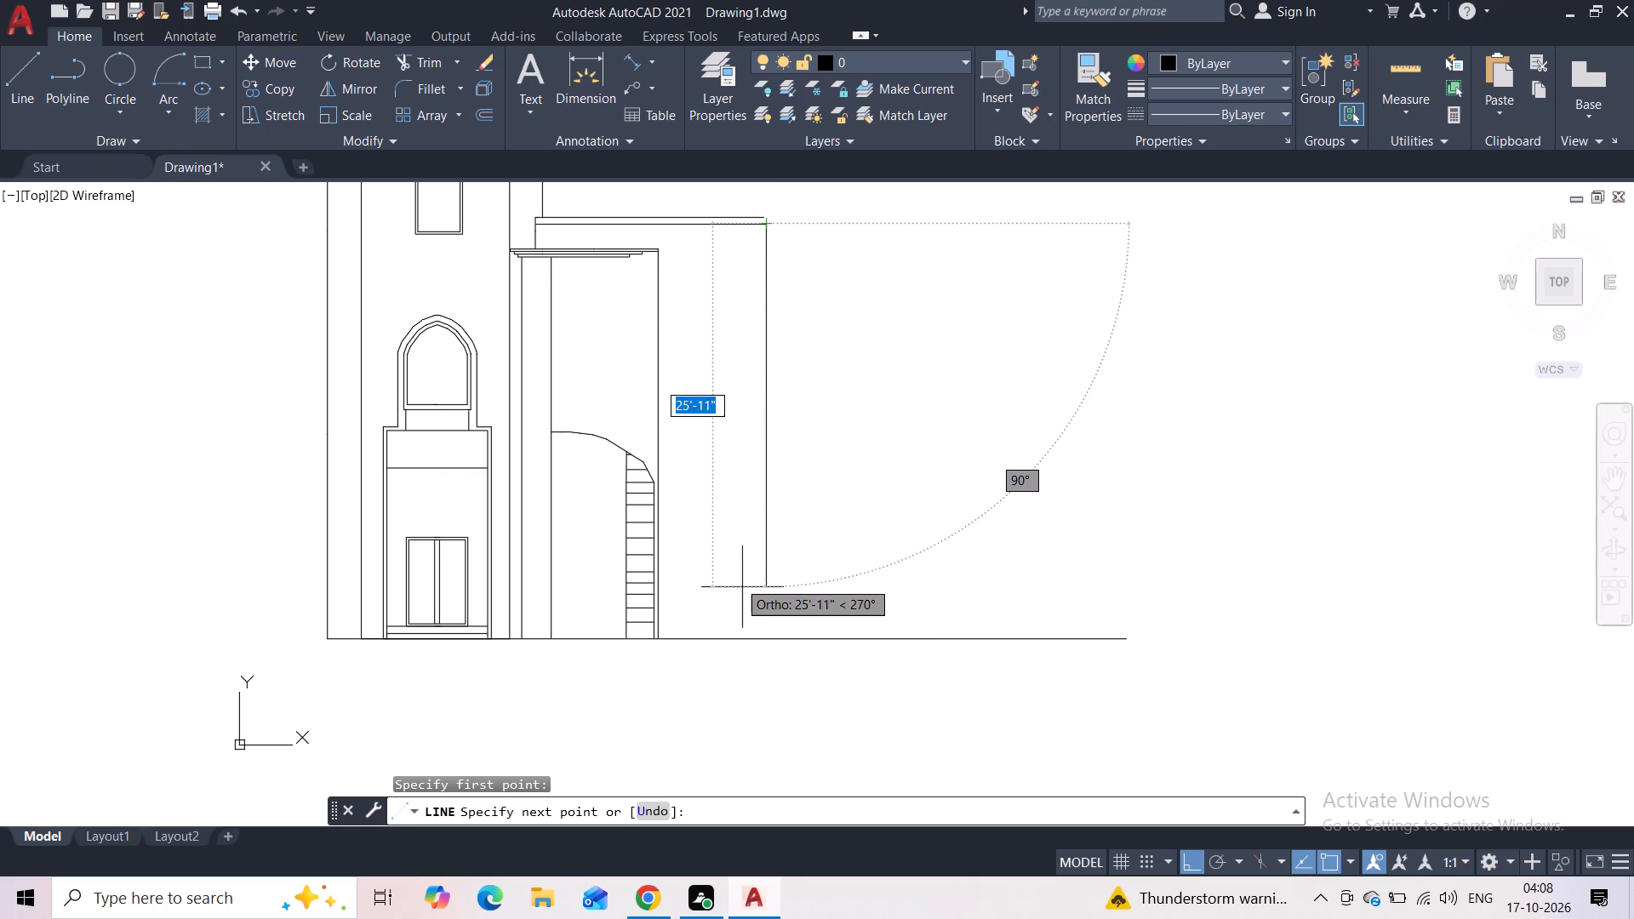
{"action": "left_click", "coordinate": [770, 633]}
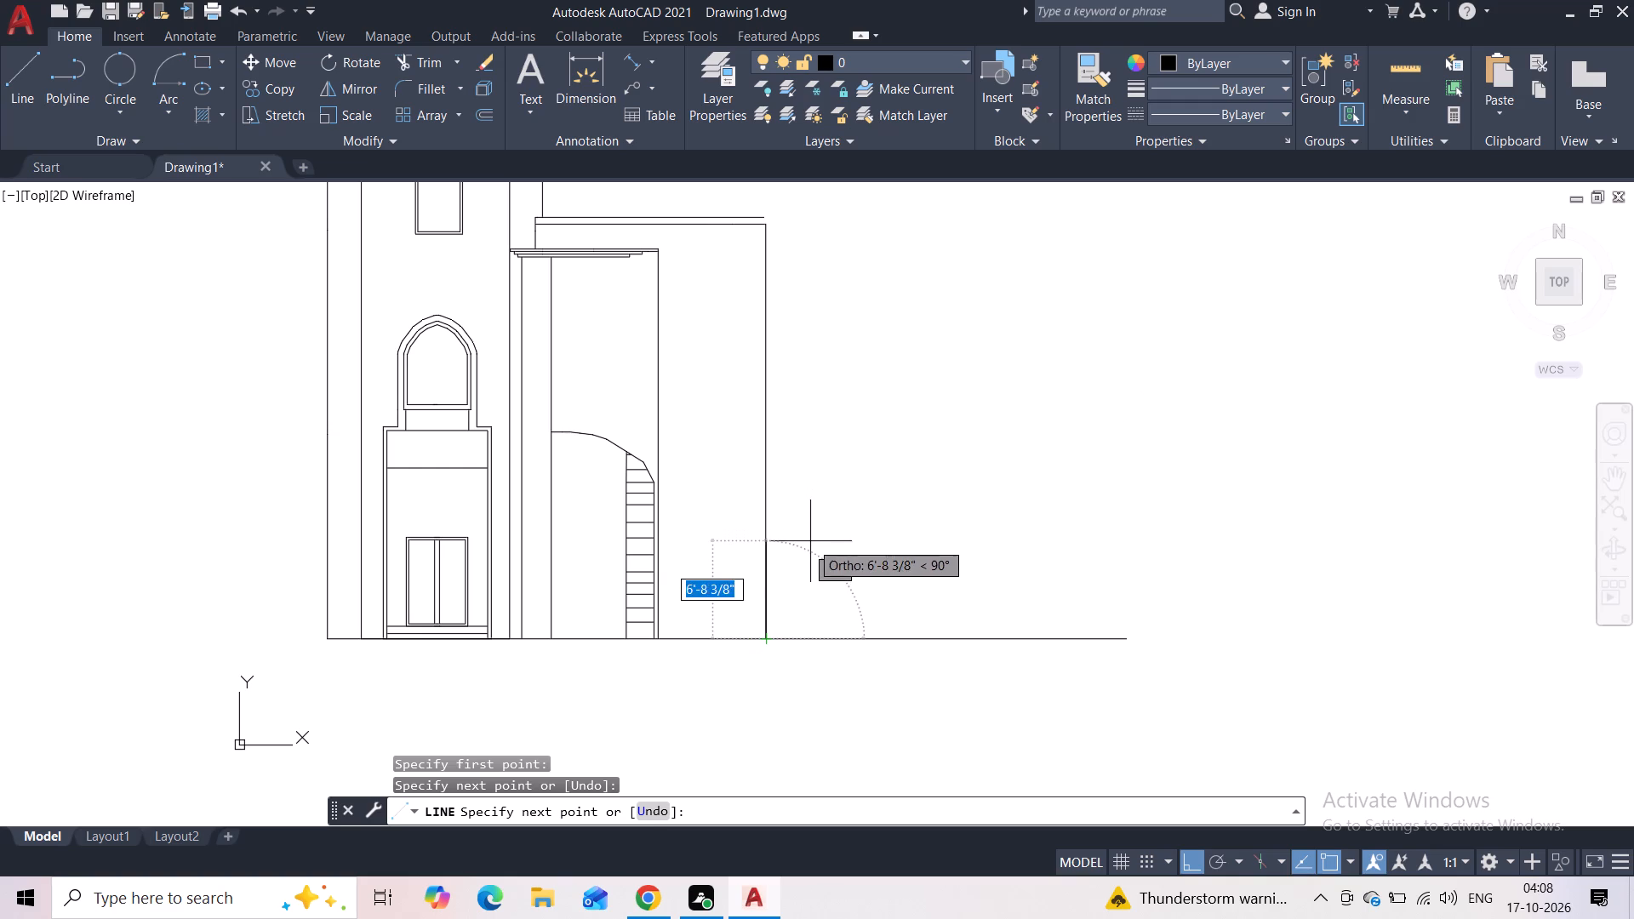
{"action": "key", "text": "Escape"}
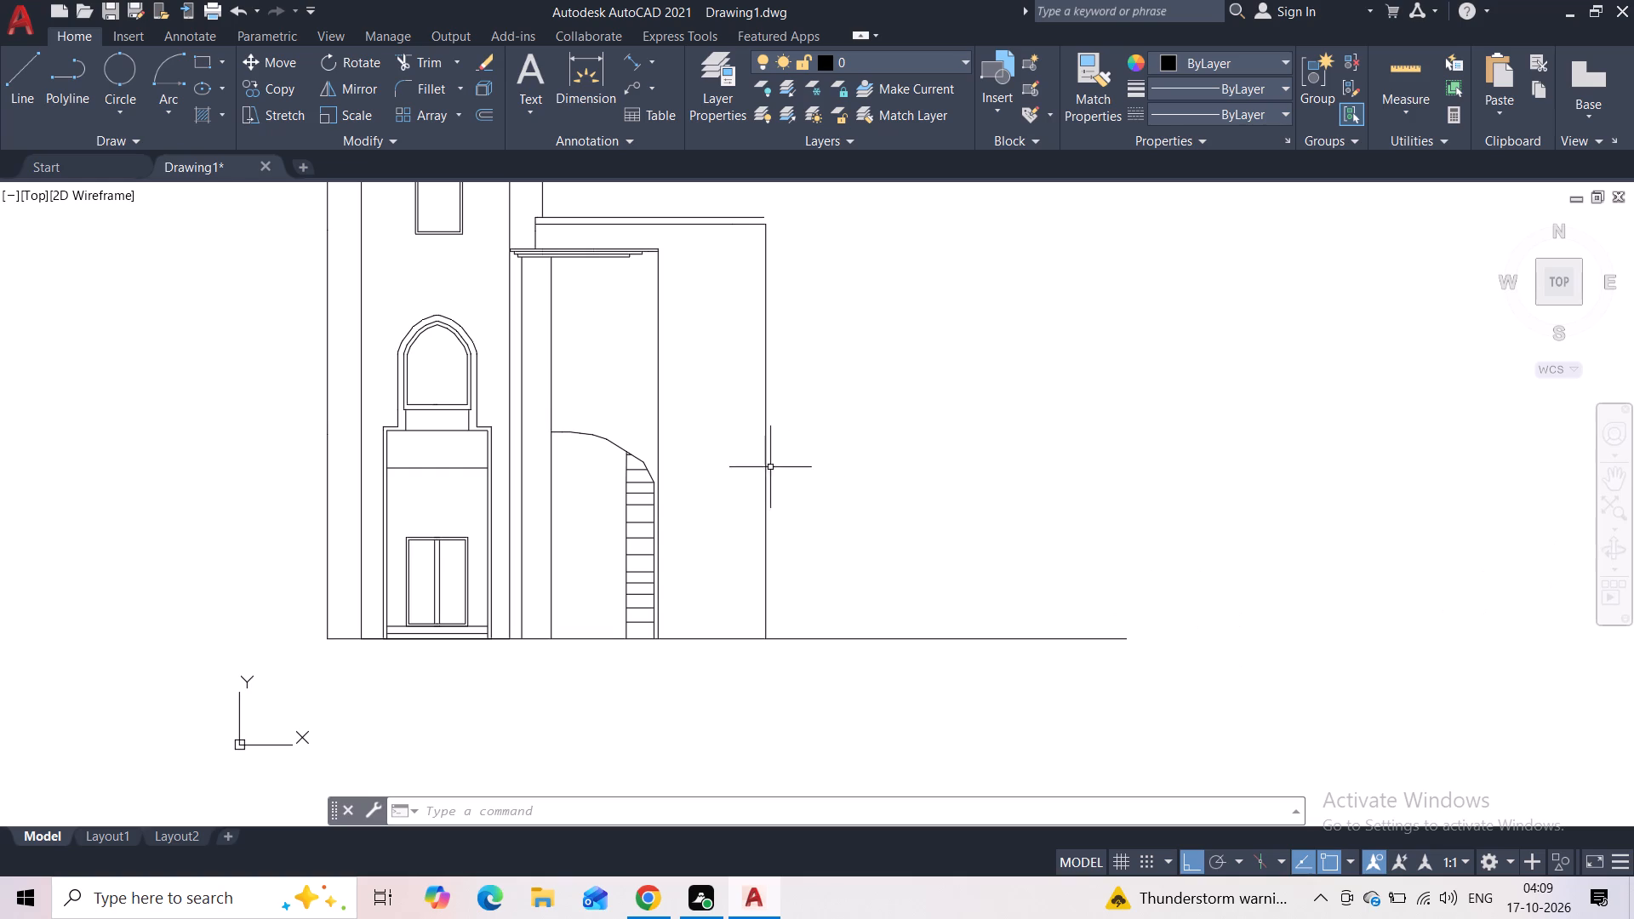
Draw a horizontal line a little above the ground line, spanning from the wall line beside the stairs to the outer wall edge.
{"action": "middle_click_drag", "start_coordinate": [739, 463], "coordinate": [729, 525]}
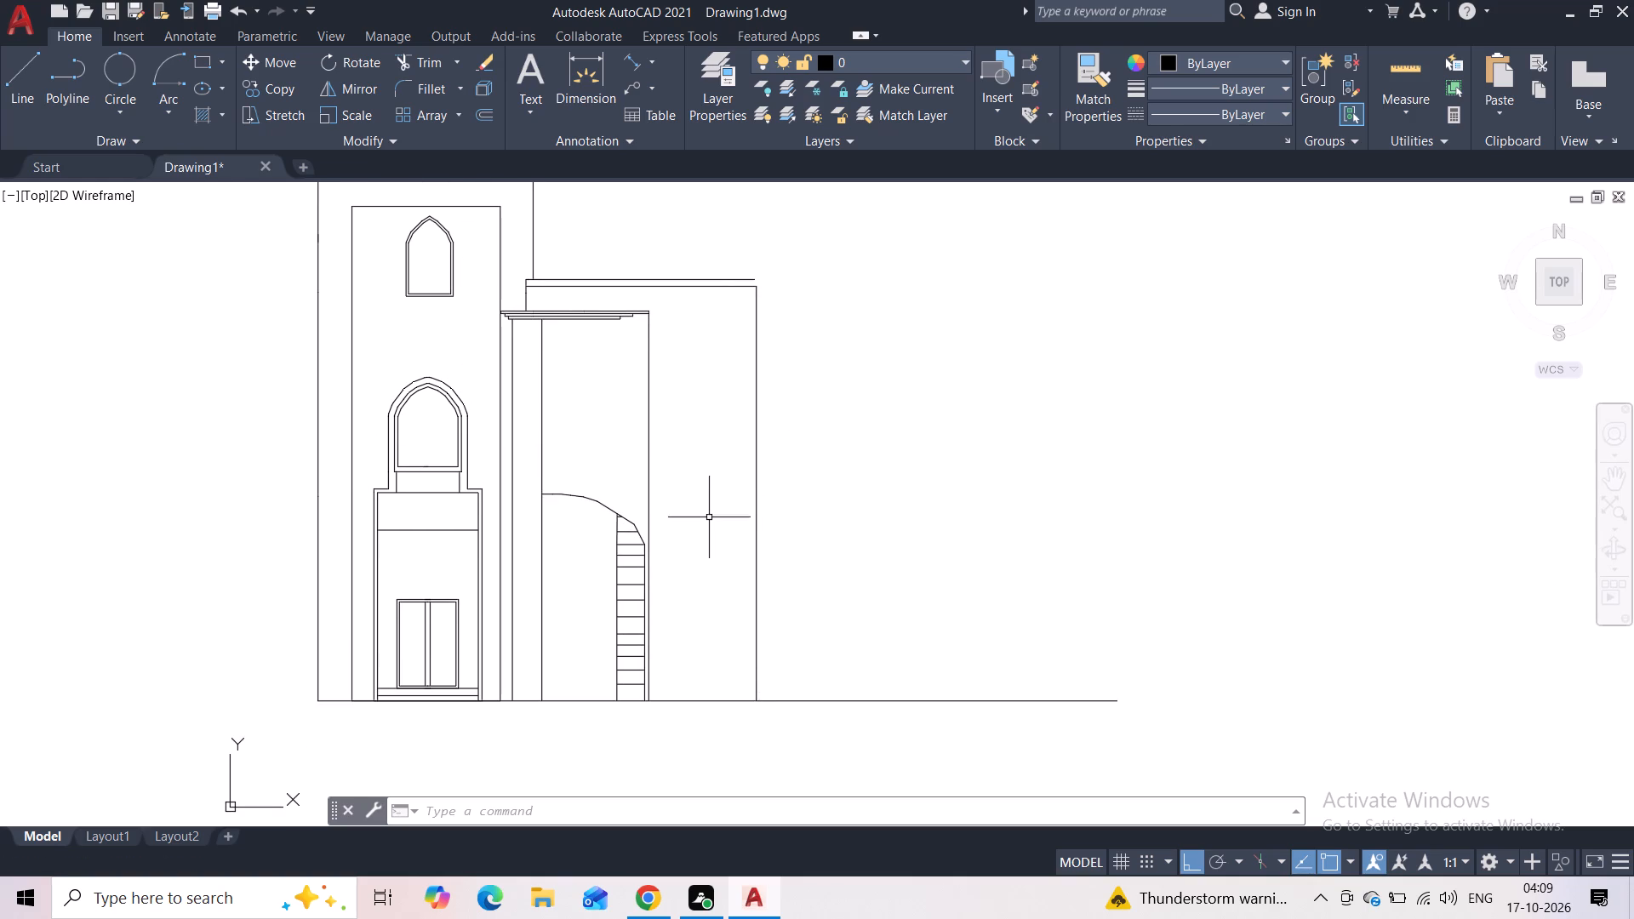
{"action": "scroll", "coordinate": [670, 518], "scroll_direction": "up", "scroll_amount": 1}
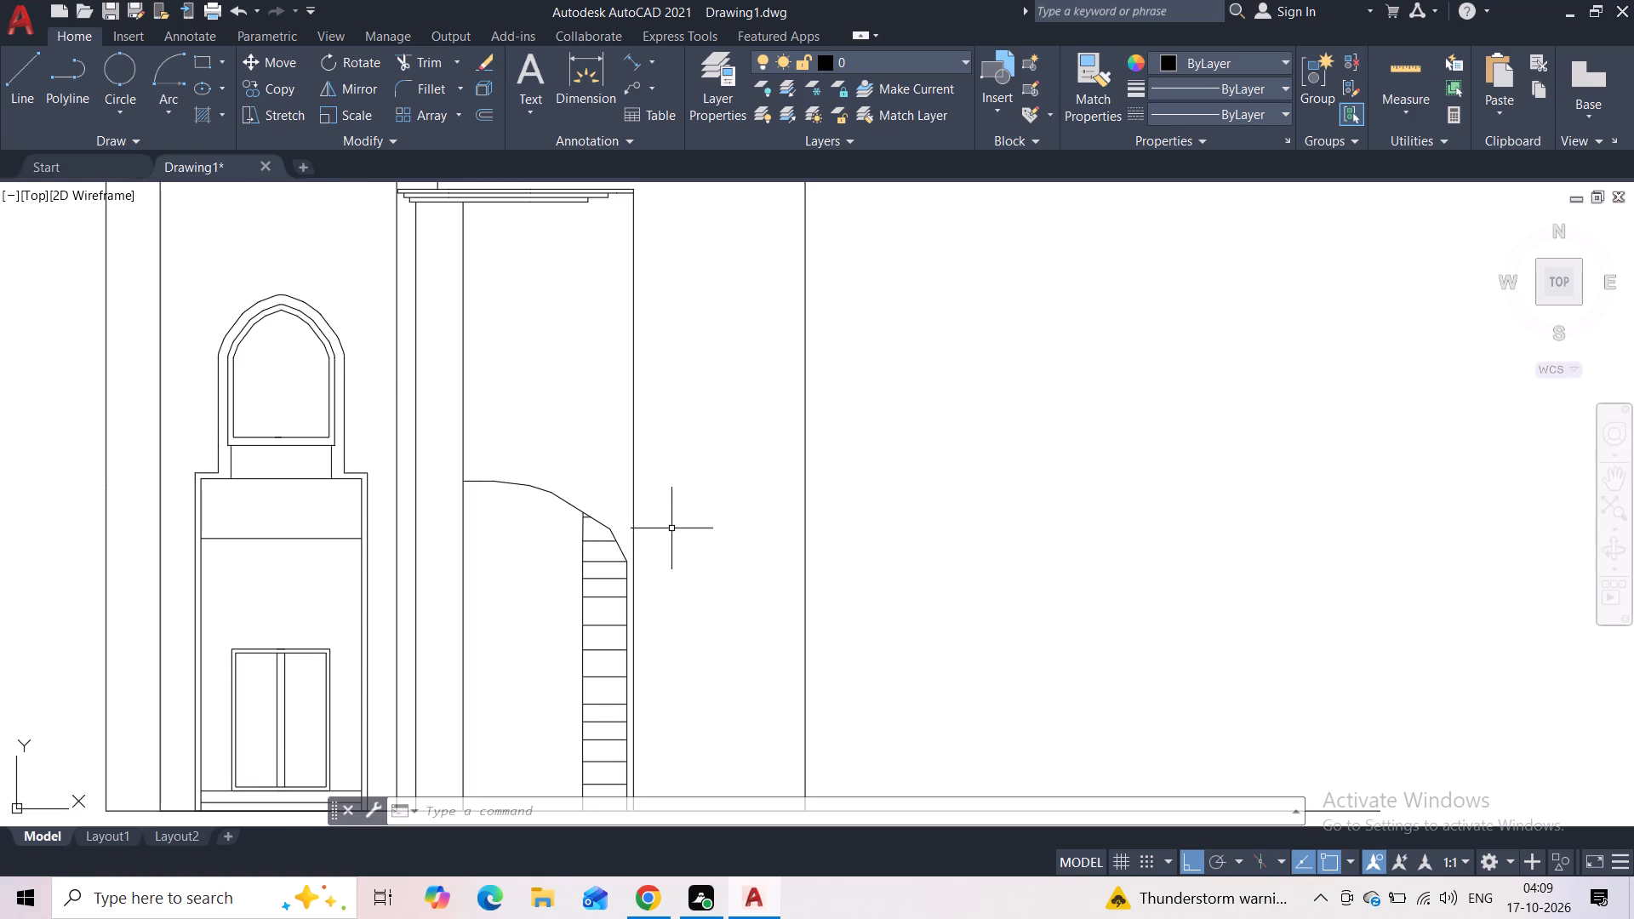
{"action": "left_click", "coordinate": [32, 100]}
{"action": "middle_click_drag", "start_coordinate": [651, 512], "coordinate": [636, 453]}
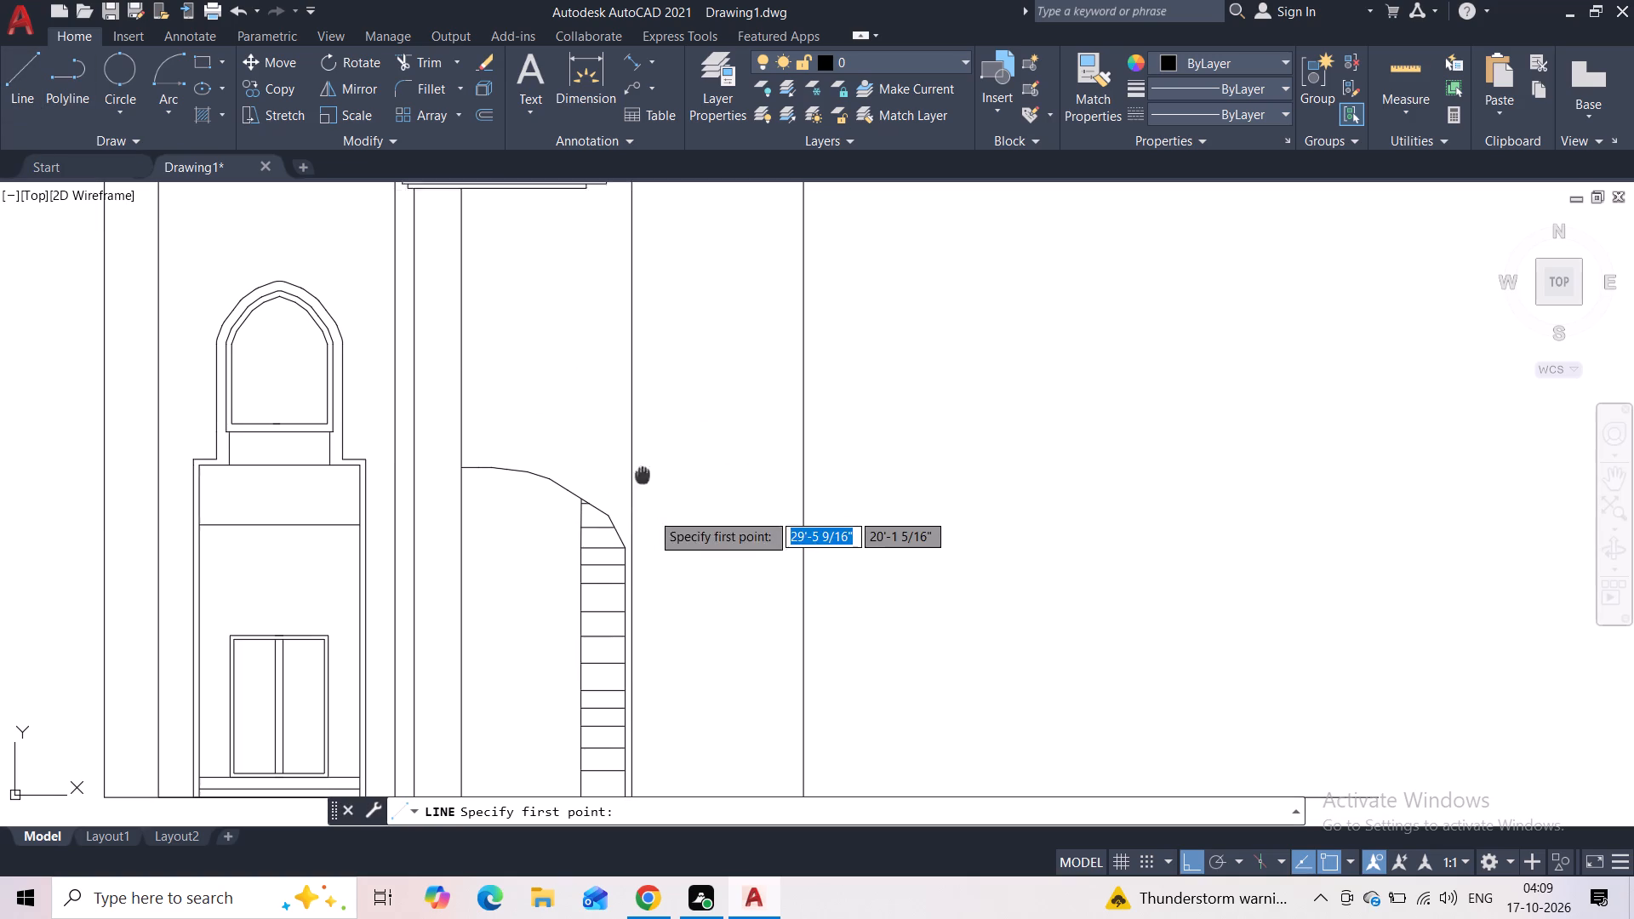
{"action": "middle_click_drag", "start_coordinate": [636, 453], "coordinate": [631, 357]}
{"action": "scroll", "coordinate": [624, 614], "scroll_direction": "up", "scroll_amount": 1}
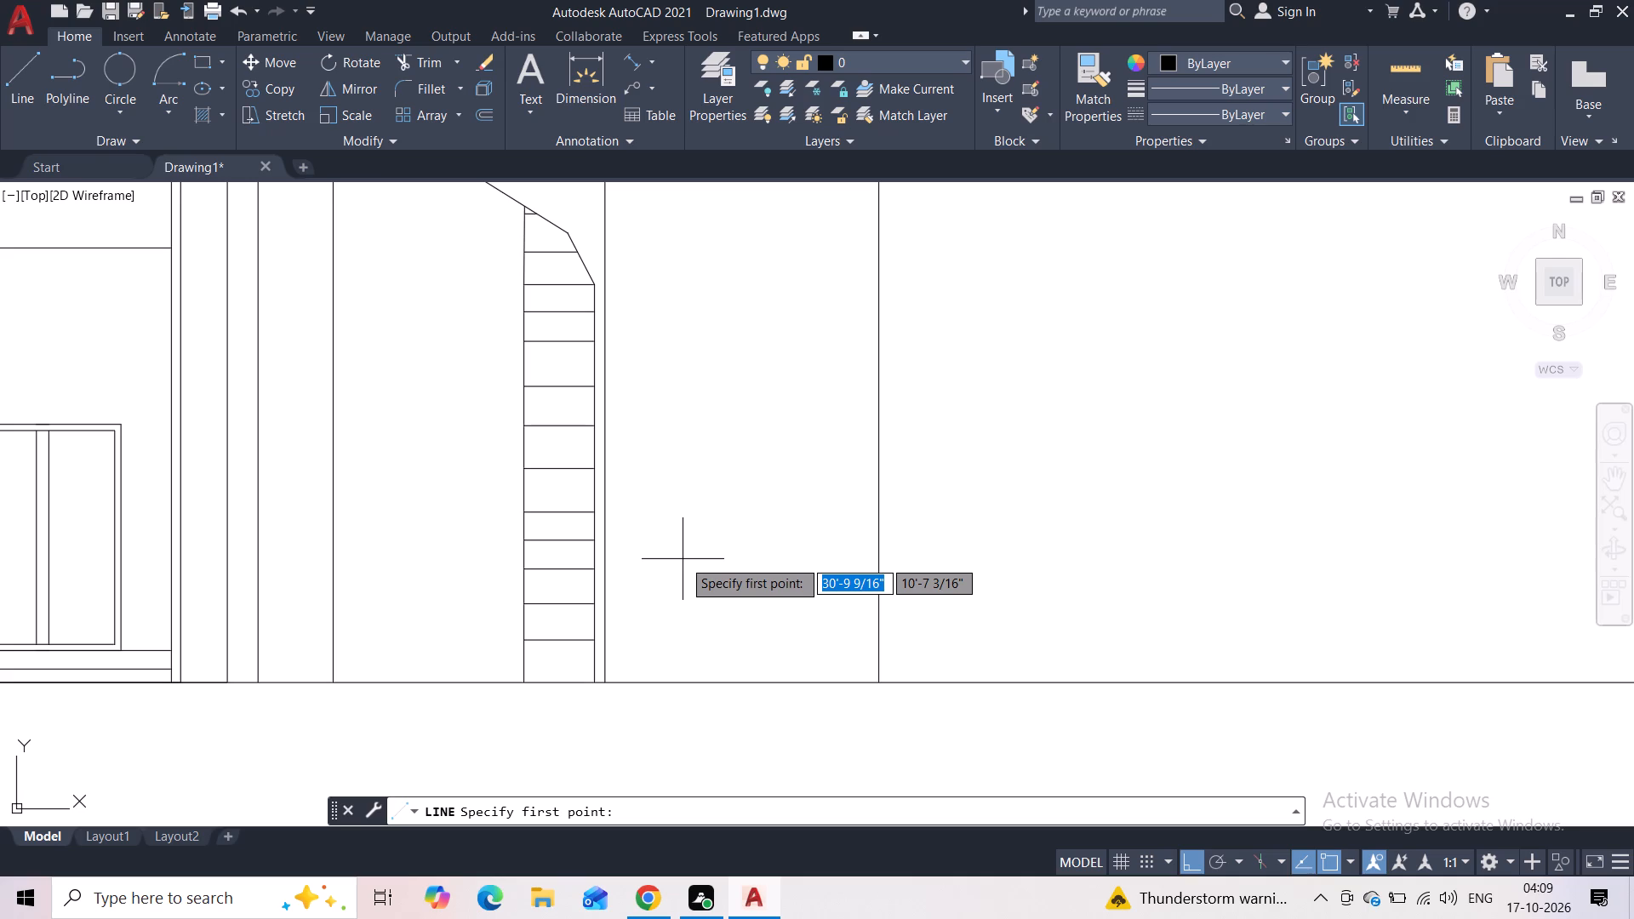
{"action": "left_click", "coordinate": [612, 626]}
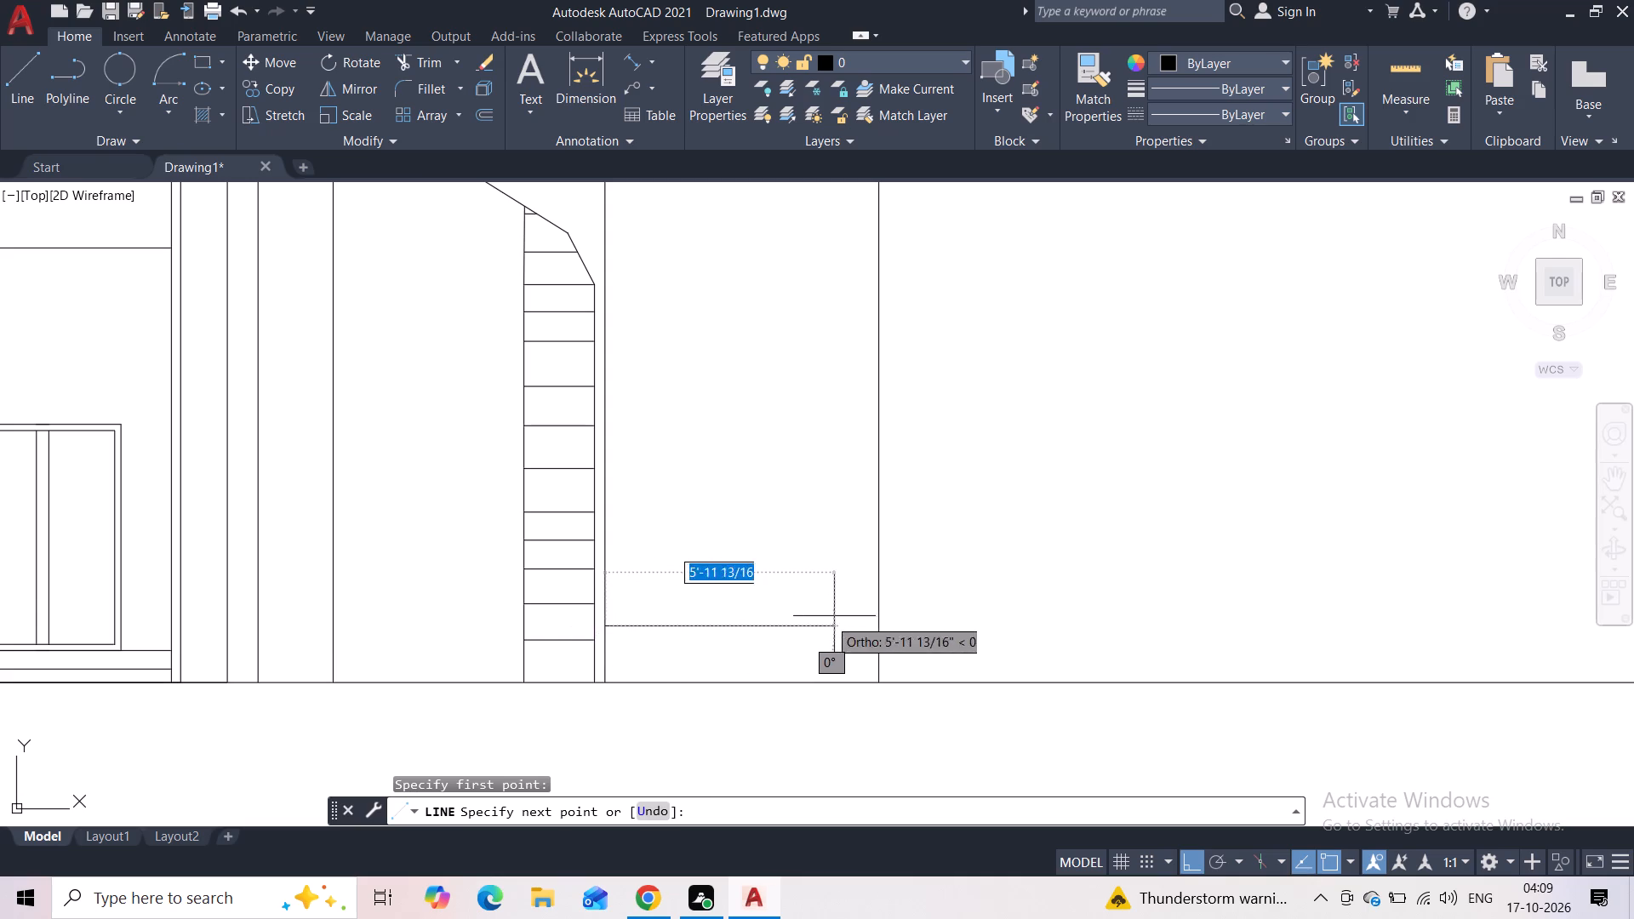
{"action": "left_click", "coordinate": [875, 624]}
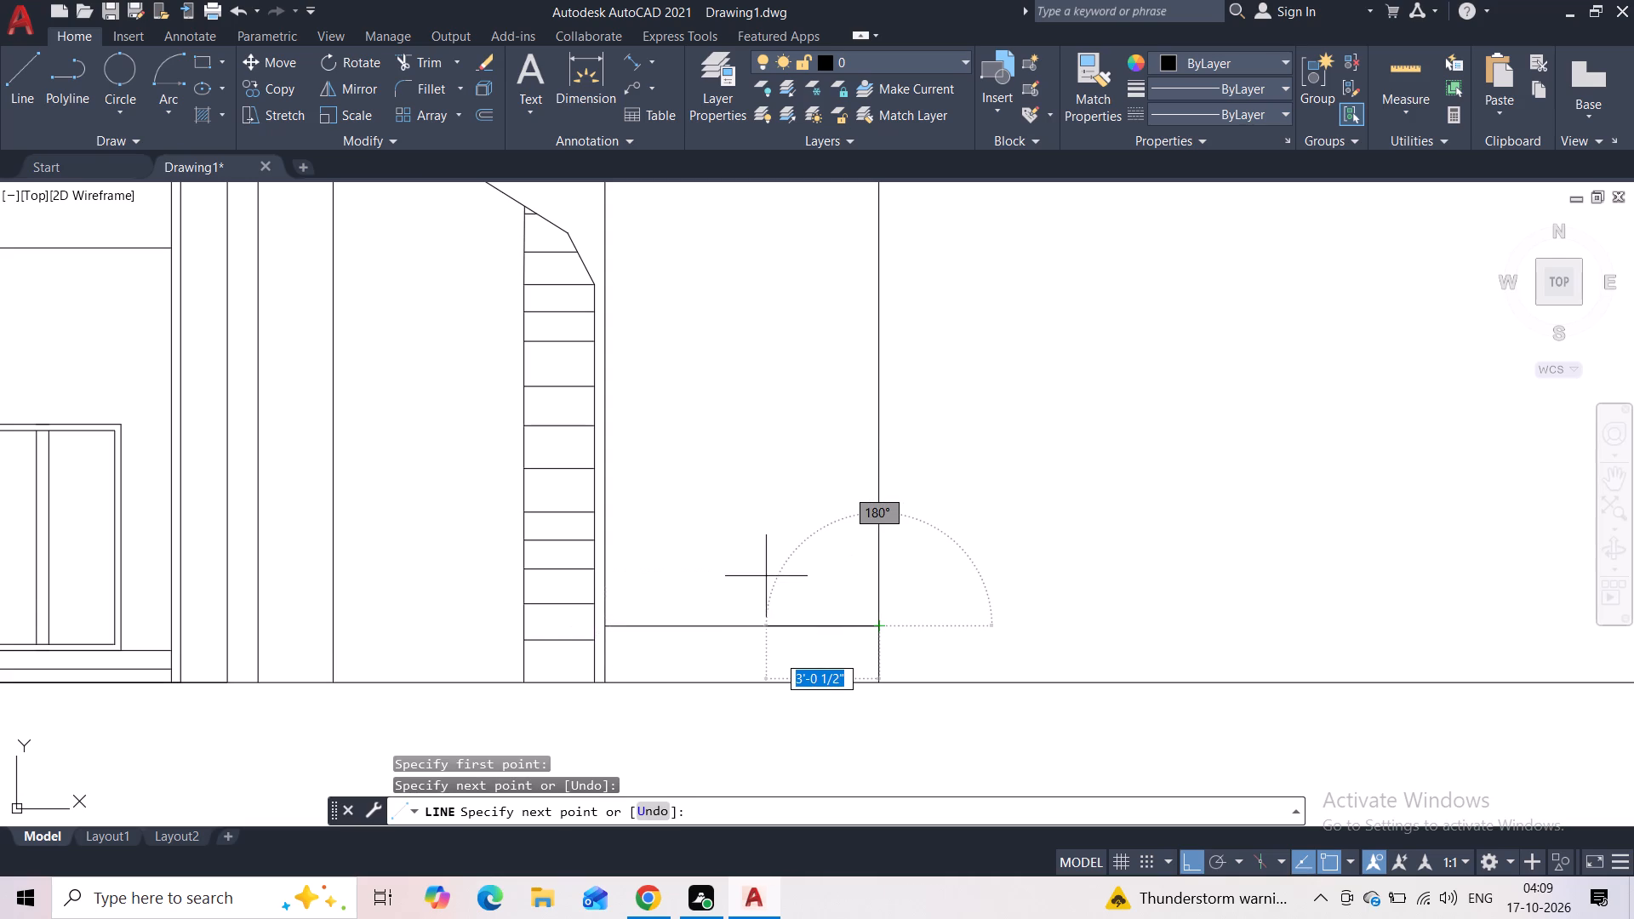
{"action": "key", "text": "Escape"}
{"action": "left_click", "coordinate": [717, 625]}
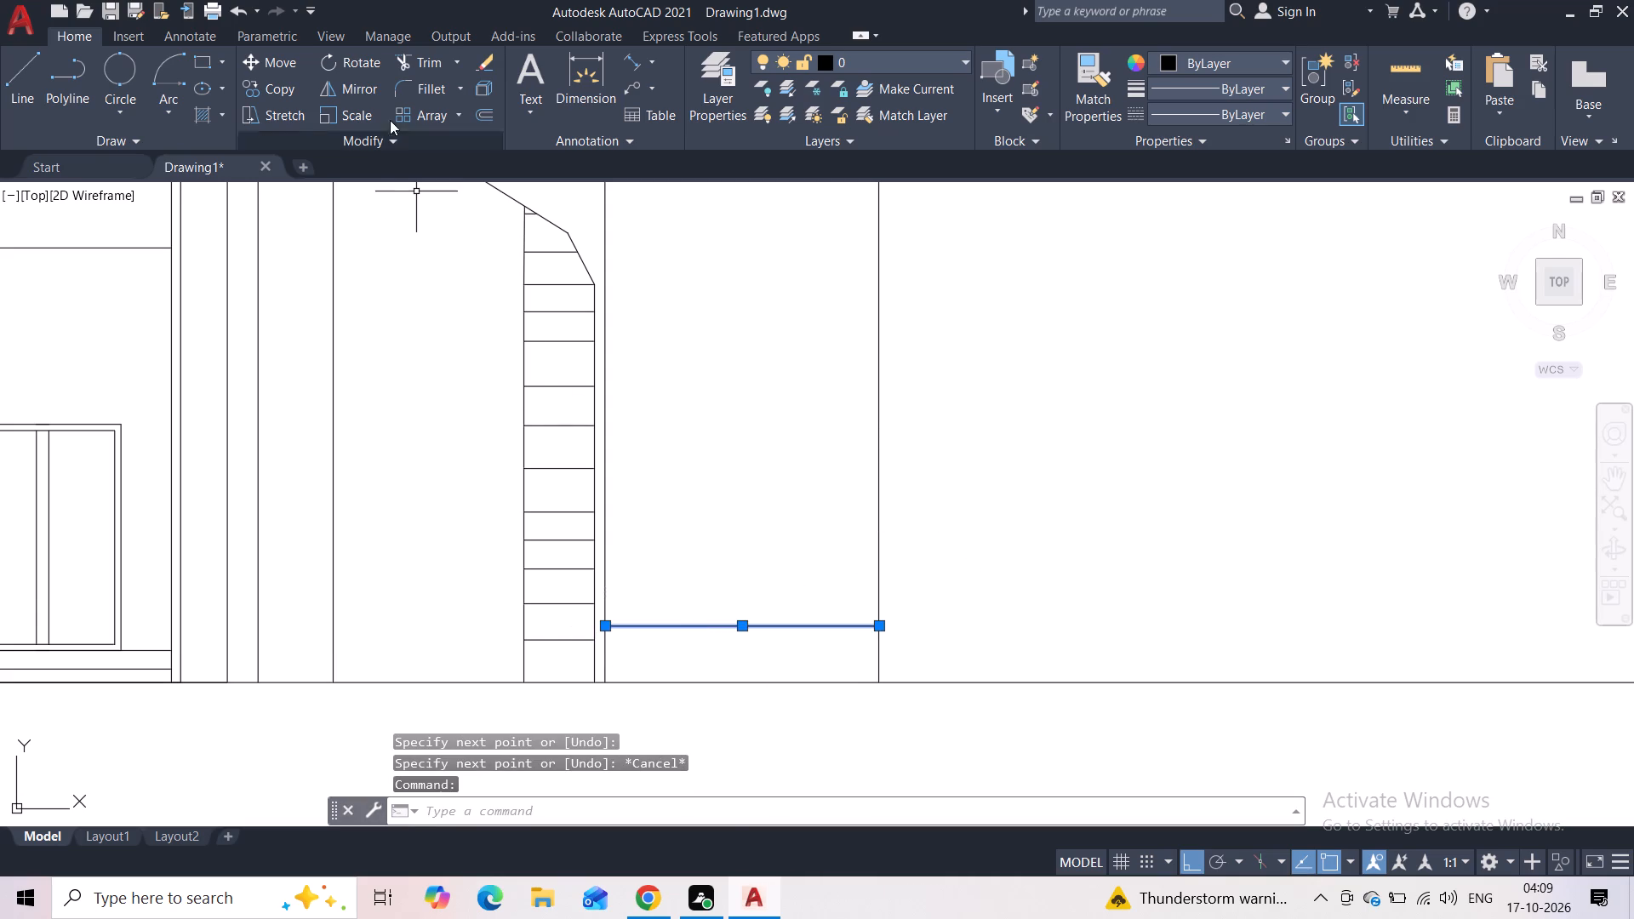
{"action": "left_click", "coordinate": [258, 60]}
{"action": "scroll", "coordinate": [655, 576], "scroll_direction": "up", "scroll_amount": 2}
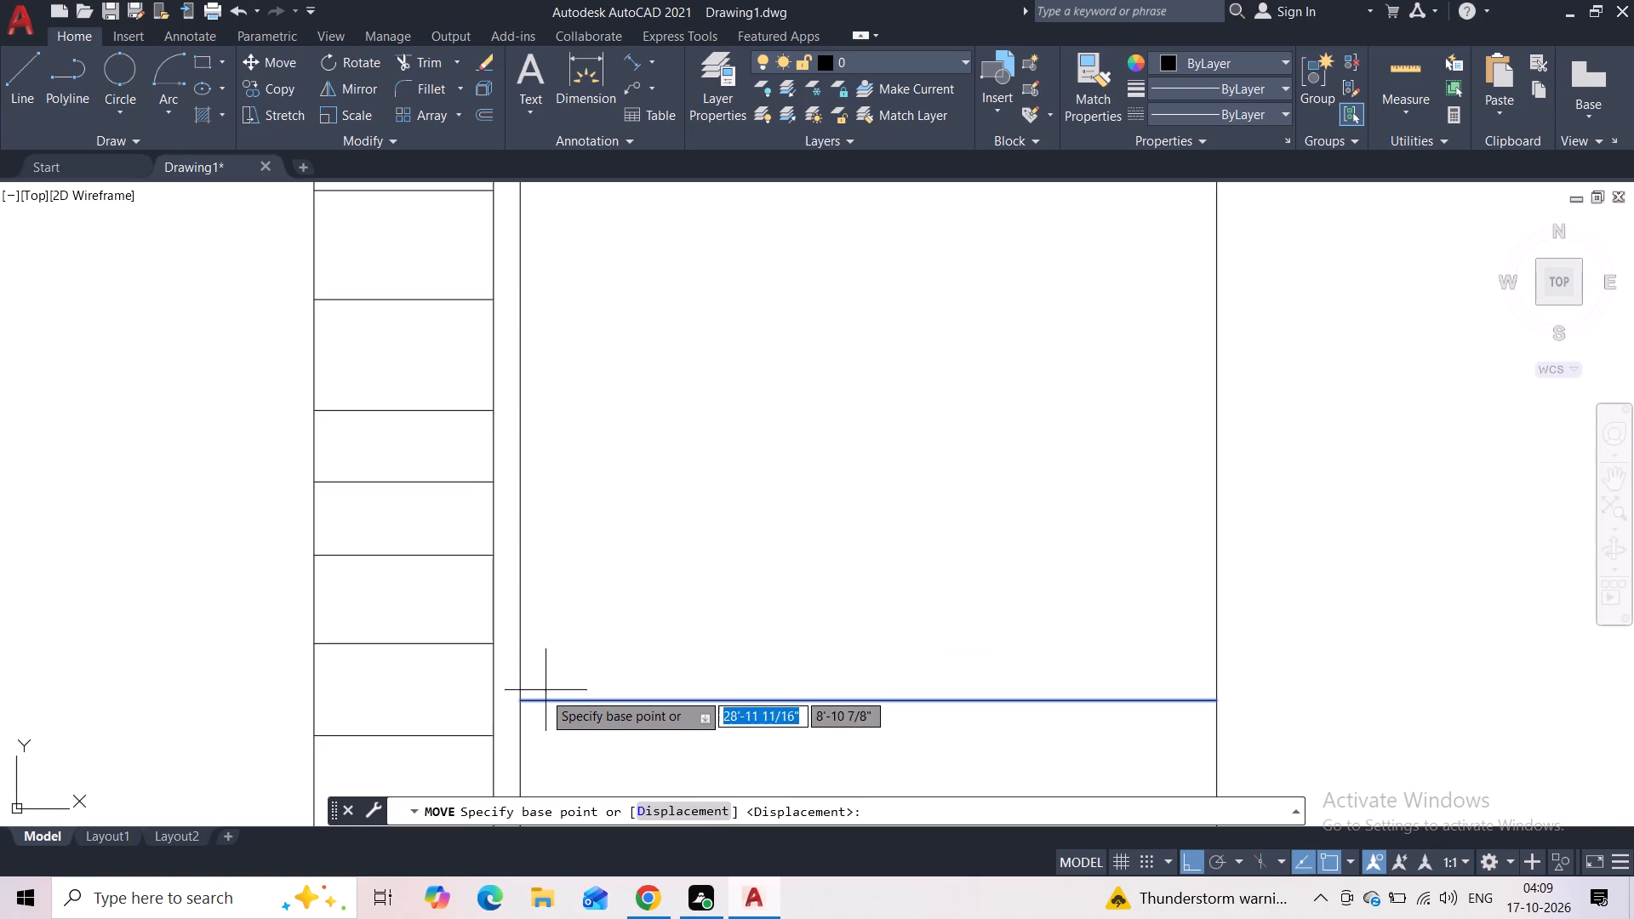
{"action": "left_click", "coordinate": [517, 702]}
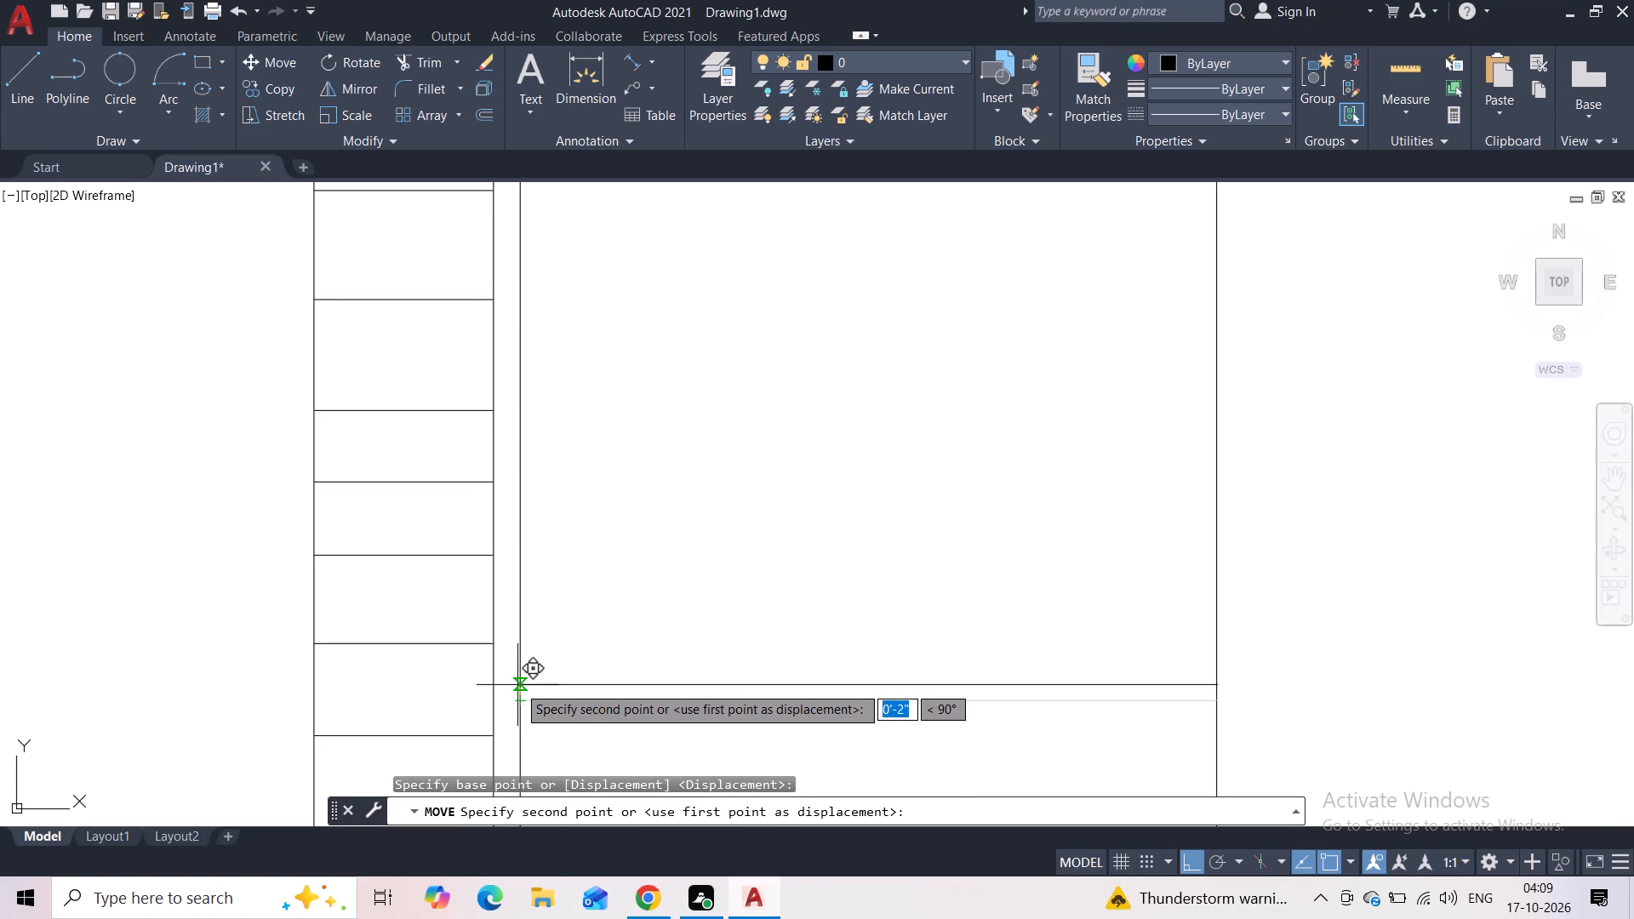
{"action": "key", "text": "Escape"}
Copy the new horizontal line about 3" straight up to form a thin sill band between the two wall lines.
{"action": "left_click", "coordinate": [567, 700]}
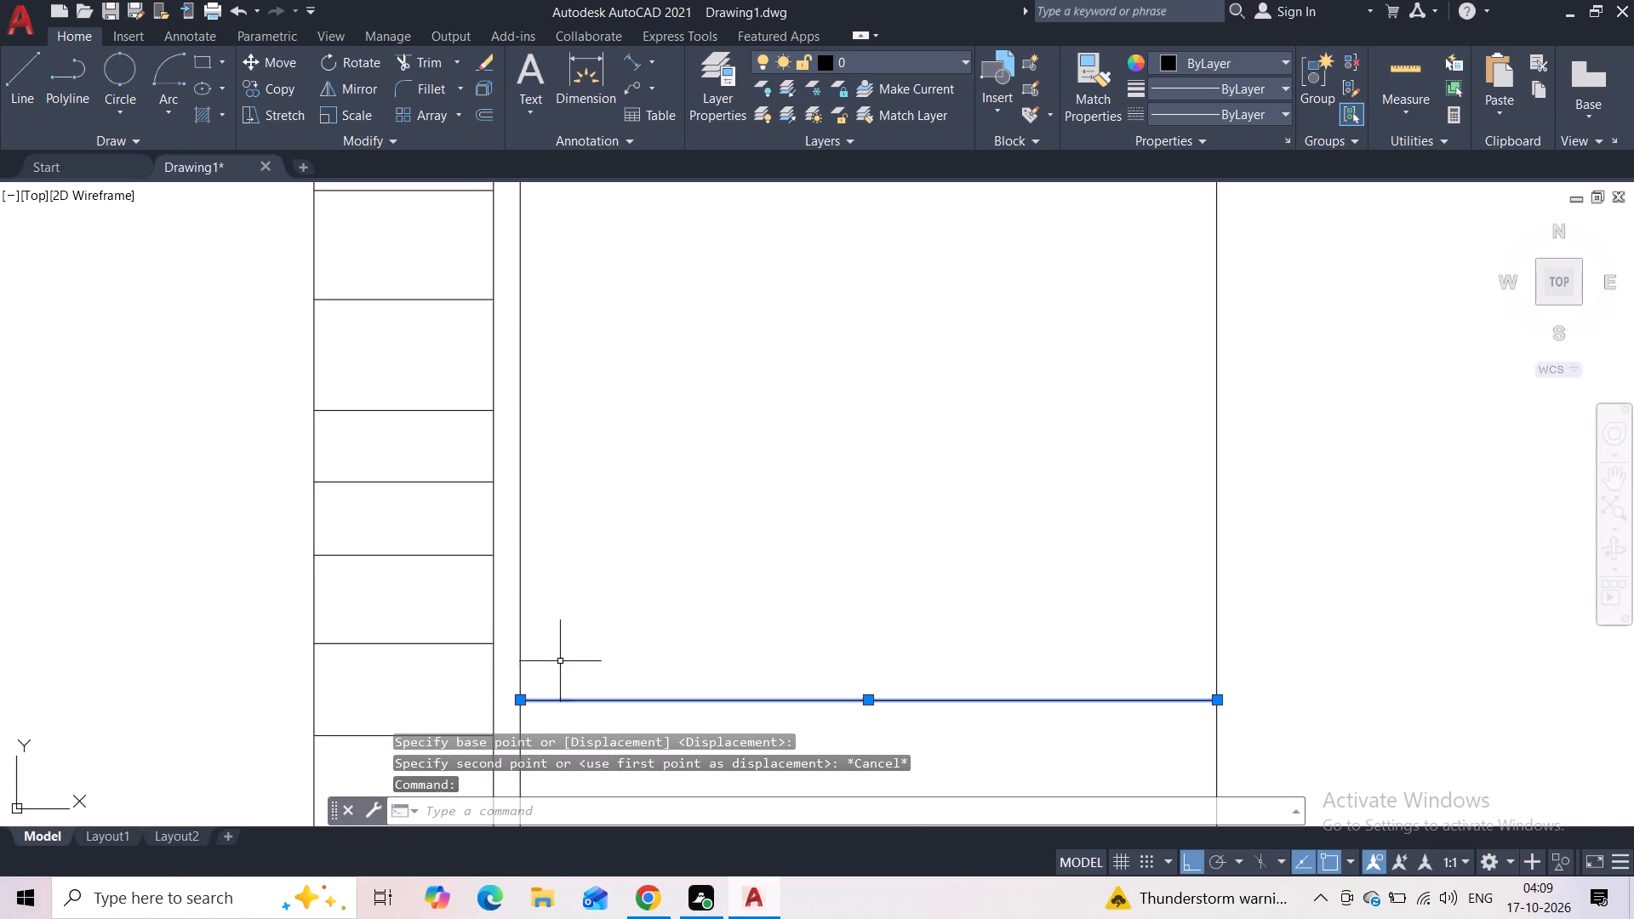
{"action": "left_click", "coordinate": [287, 92]}
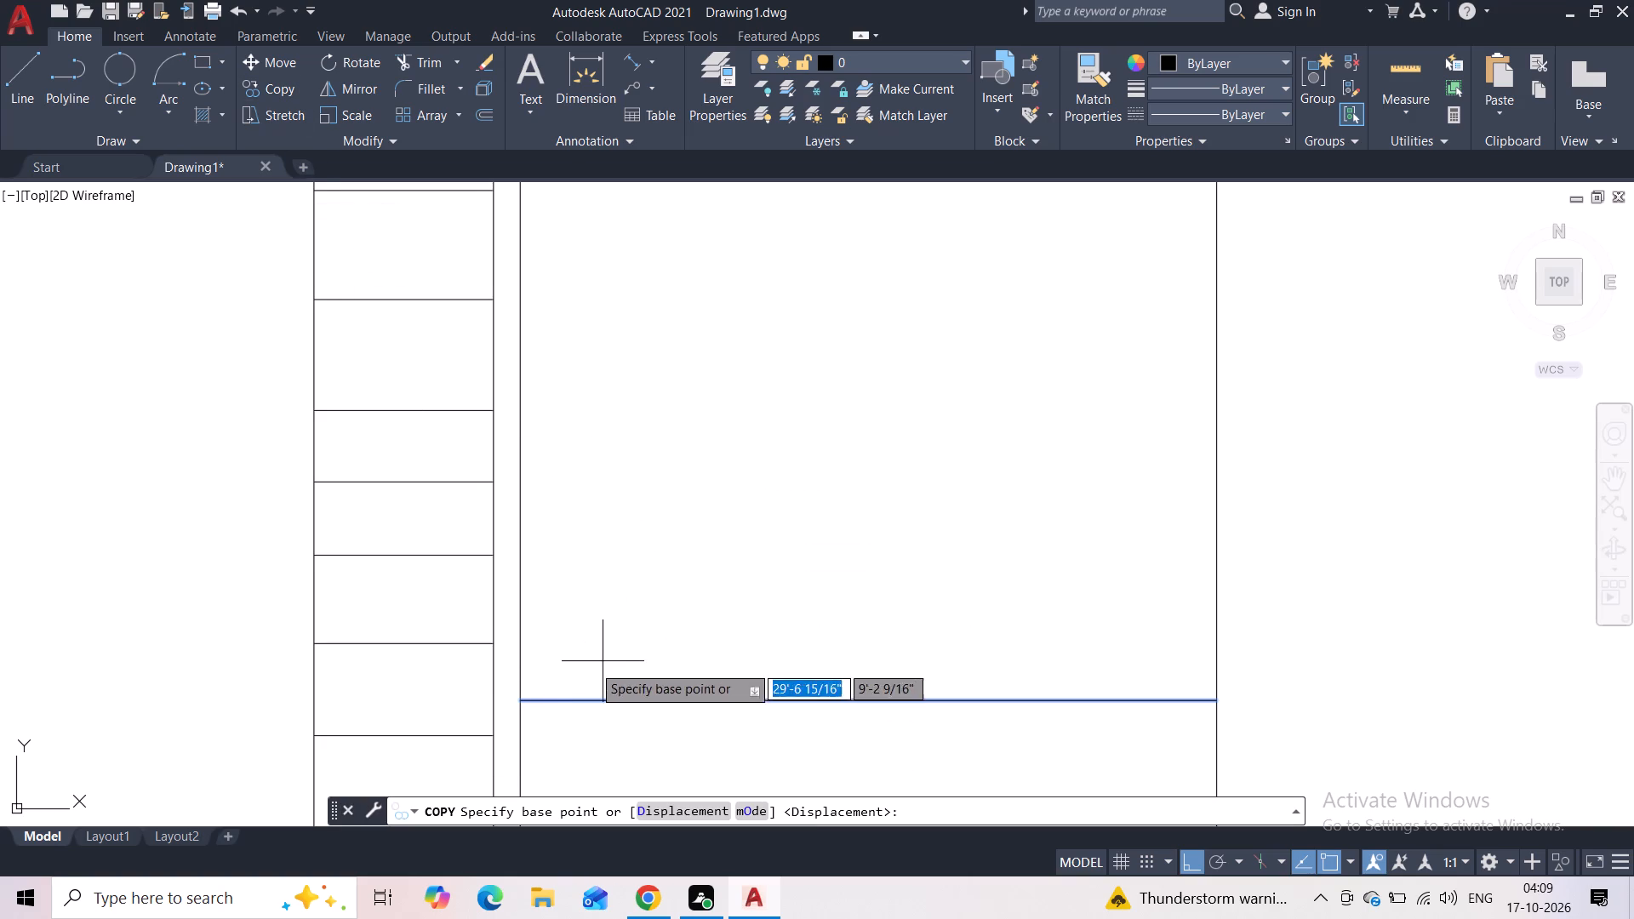
{"action": "left_click", "coordinate": [527, 702]}
{"action": "left_click", "coordinate": [526, 675]}
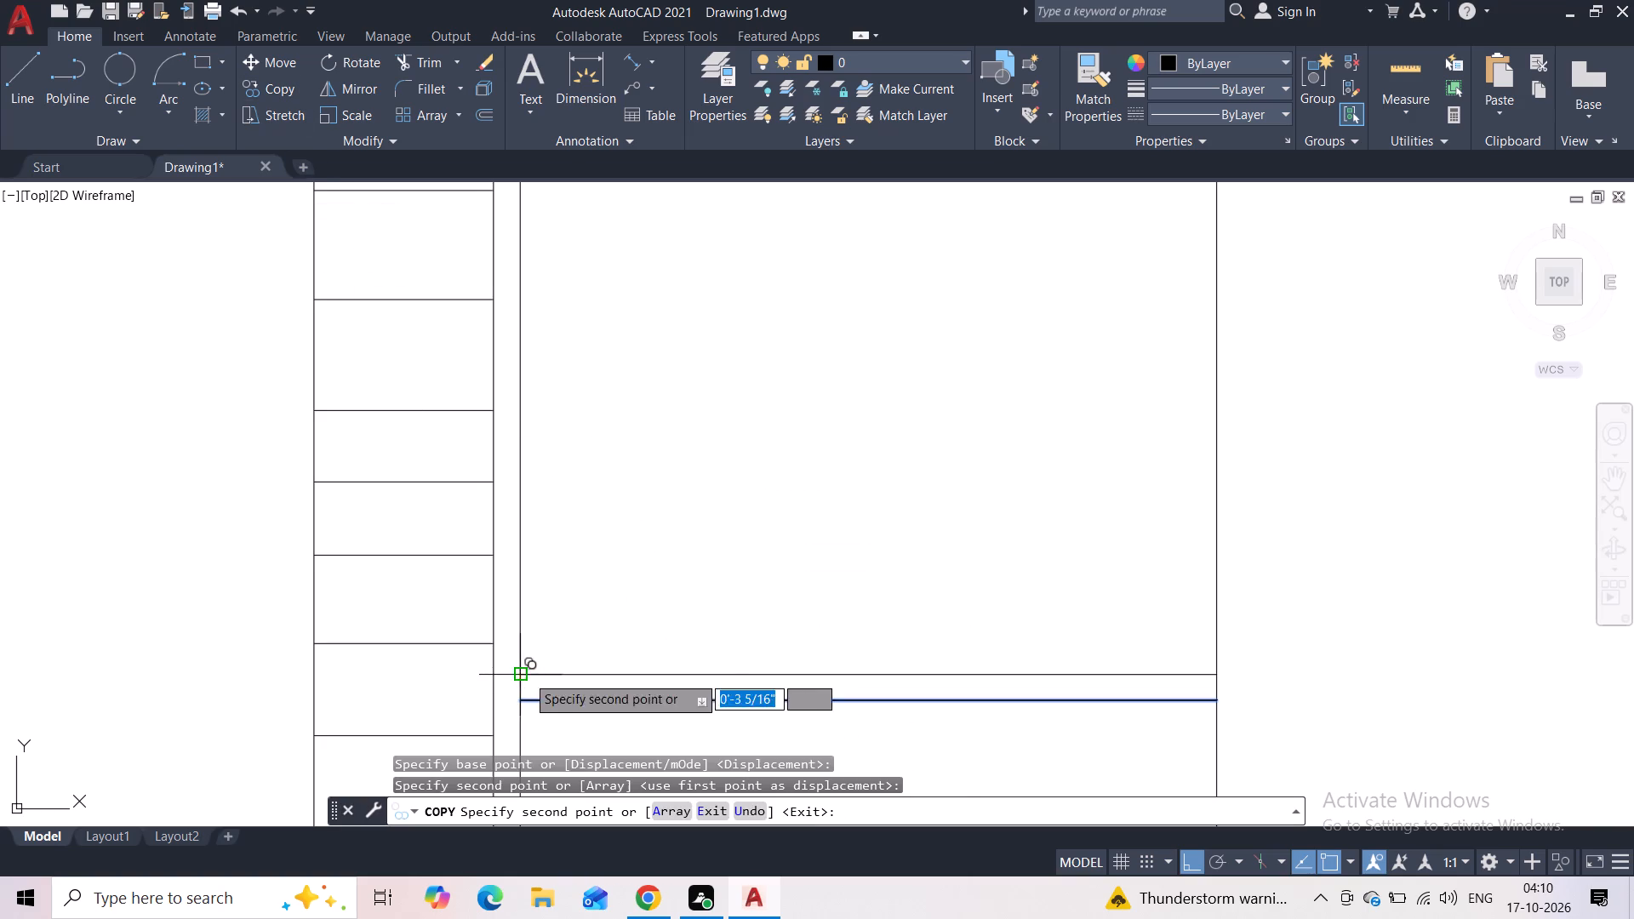
{"action": "key", "text": "Escape"}
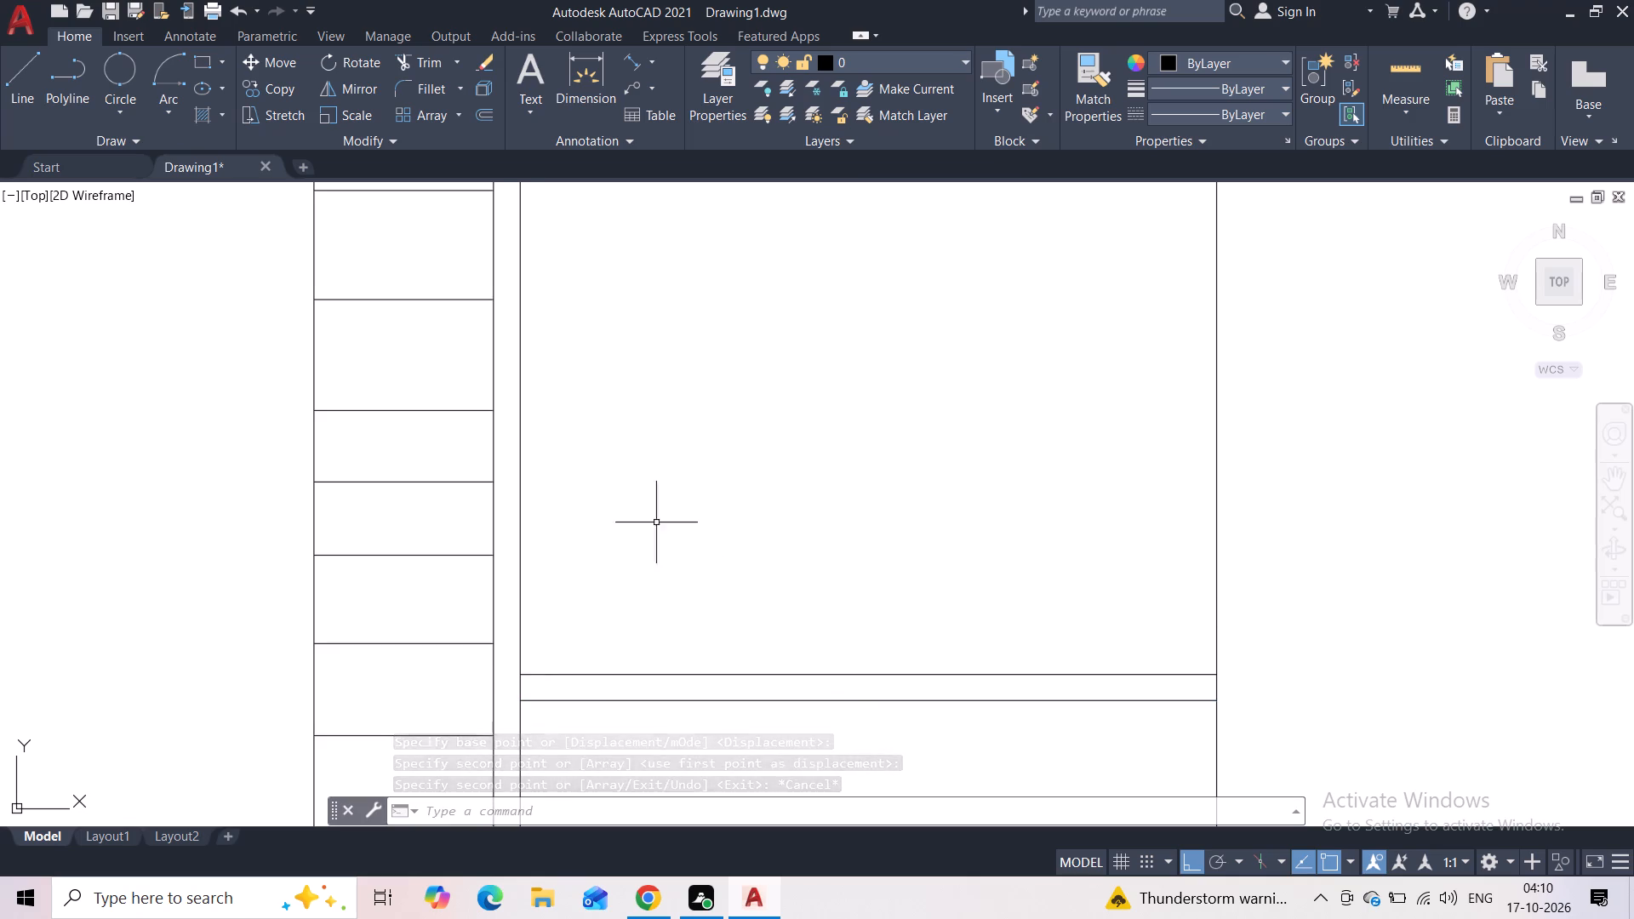
Draw a rectangle about 7'-1" wide and 10'-2" high on the sill band, from just inside the stair-side wall line to the outer wall edge.
{"action": "scroll", "coordinate": [554, 397], "scroll_direction": "down", "scroll_amount": 1}
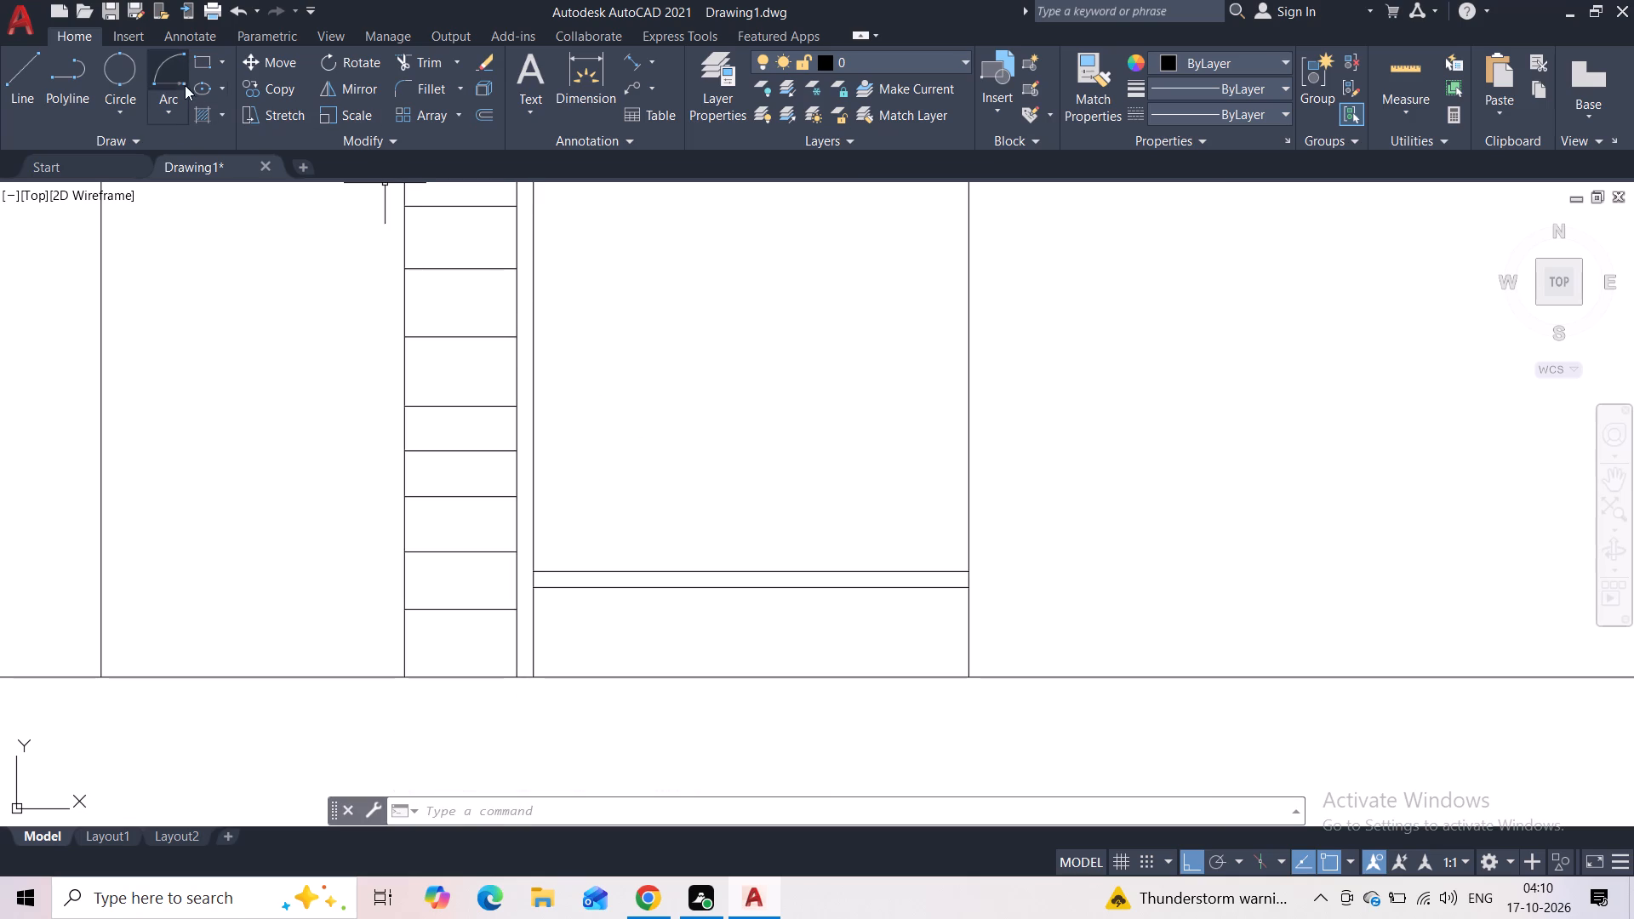
{"action": "left_click", "coordinate": [197, 53]}
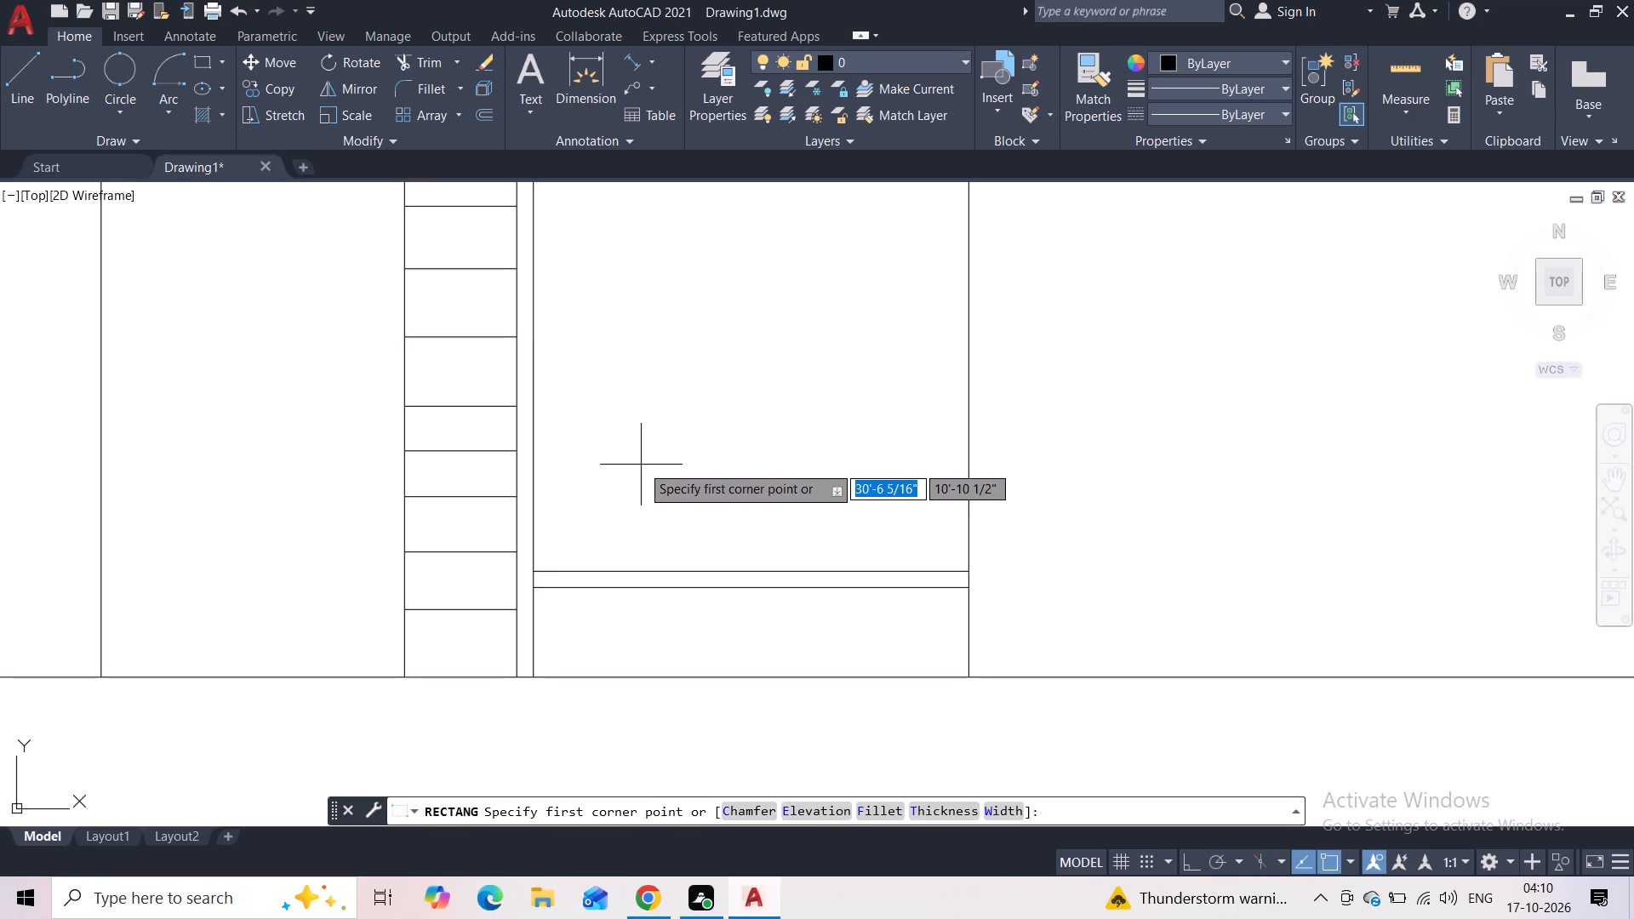
{"action": "left_click", "coordinate": [551, 568]}
{"action": "middle_click_drag", "start_coordinate": [850, 359], "coordinate": [850, 366]}
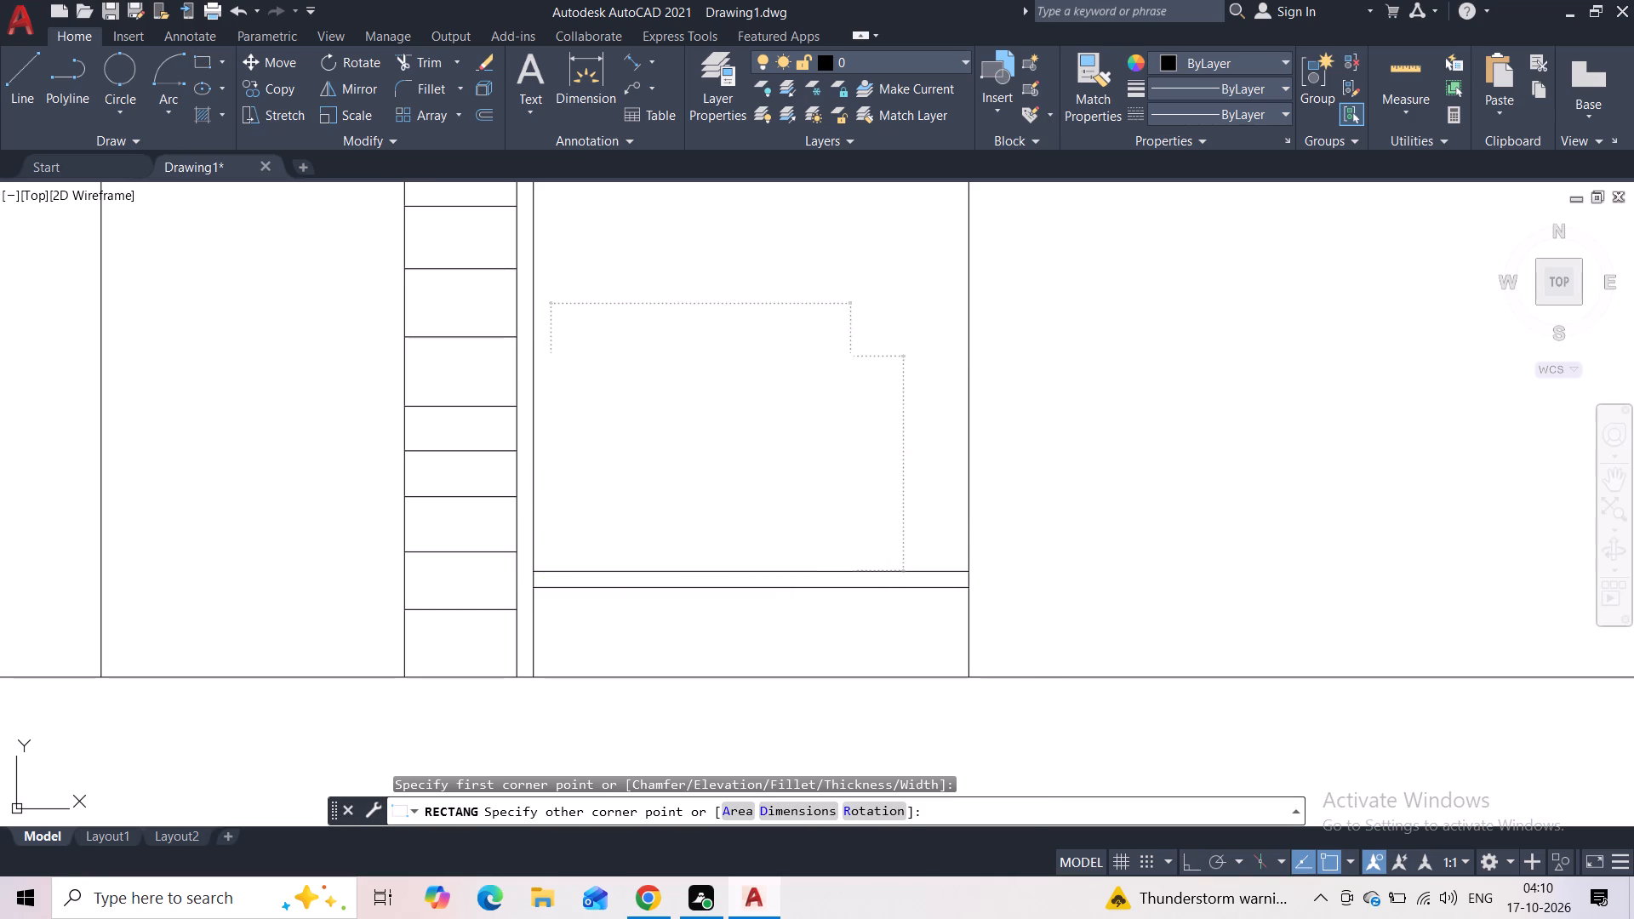
{"action": "middle_click_drag", "start_coordinate": [850, 366], "coordinate": [790, 546]}
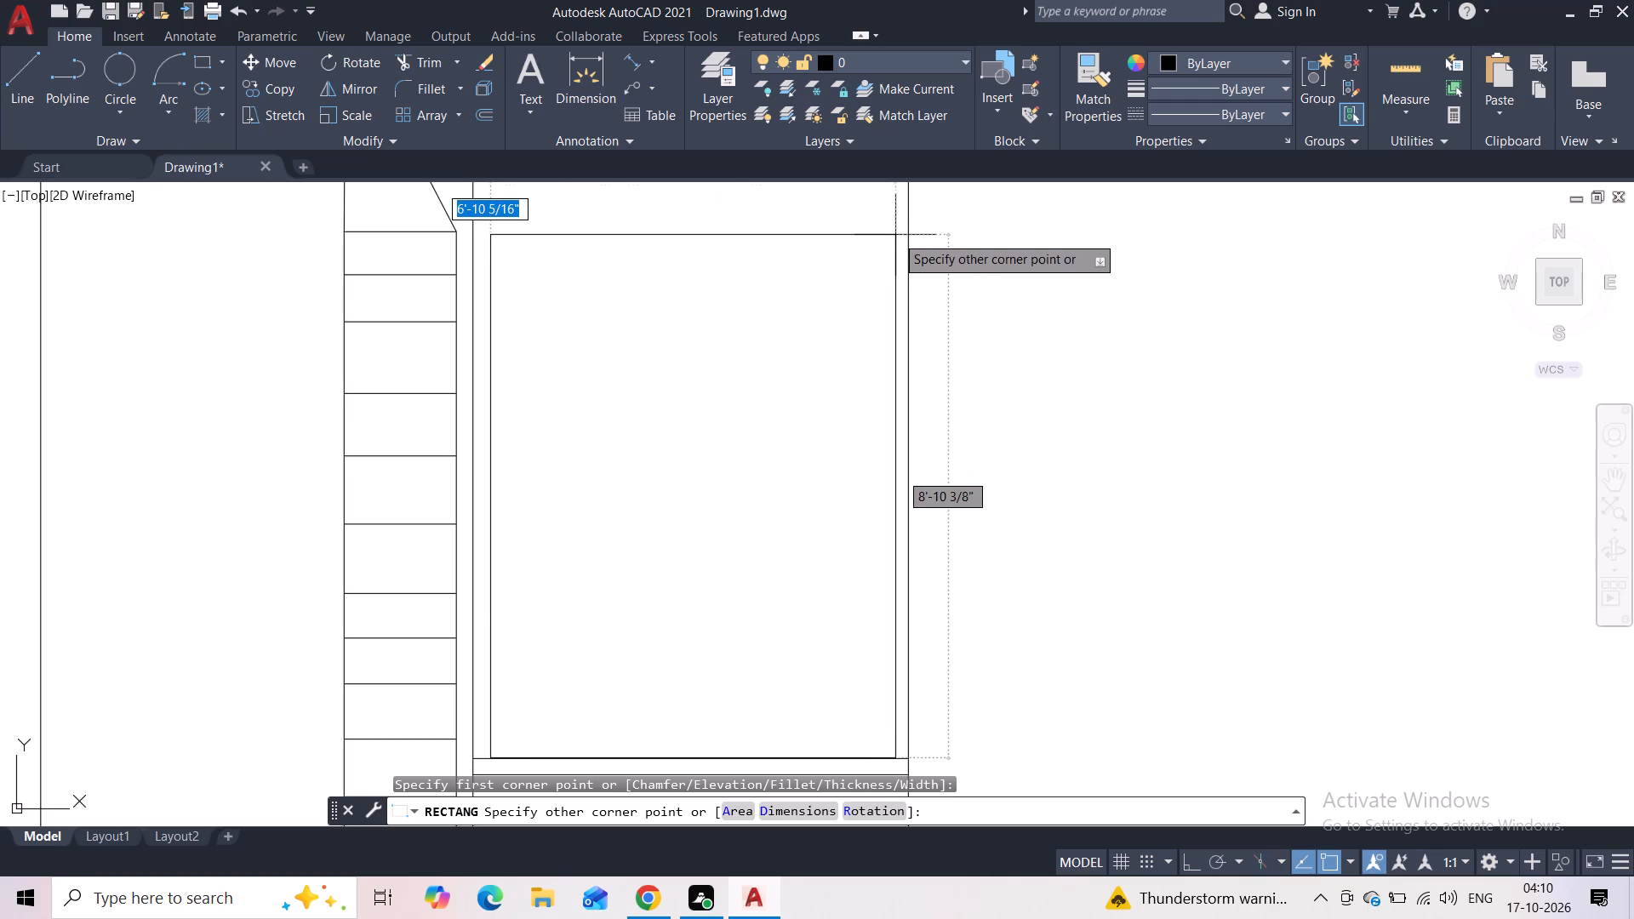
{"action": "middle_click_drag", "start_coordinate": [894, 215], "coordinate": [884, 304]}
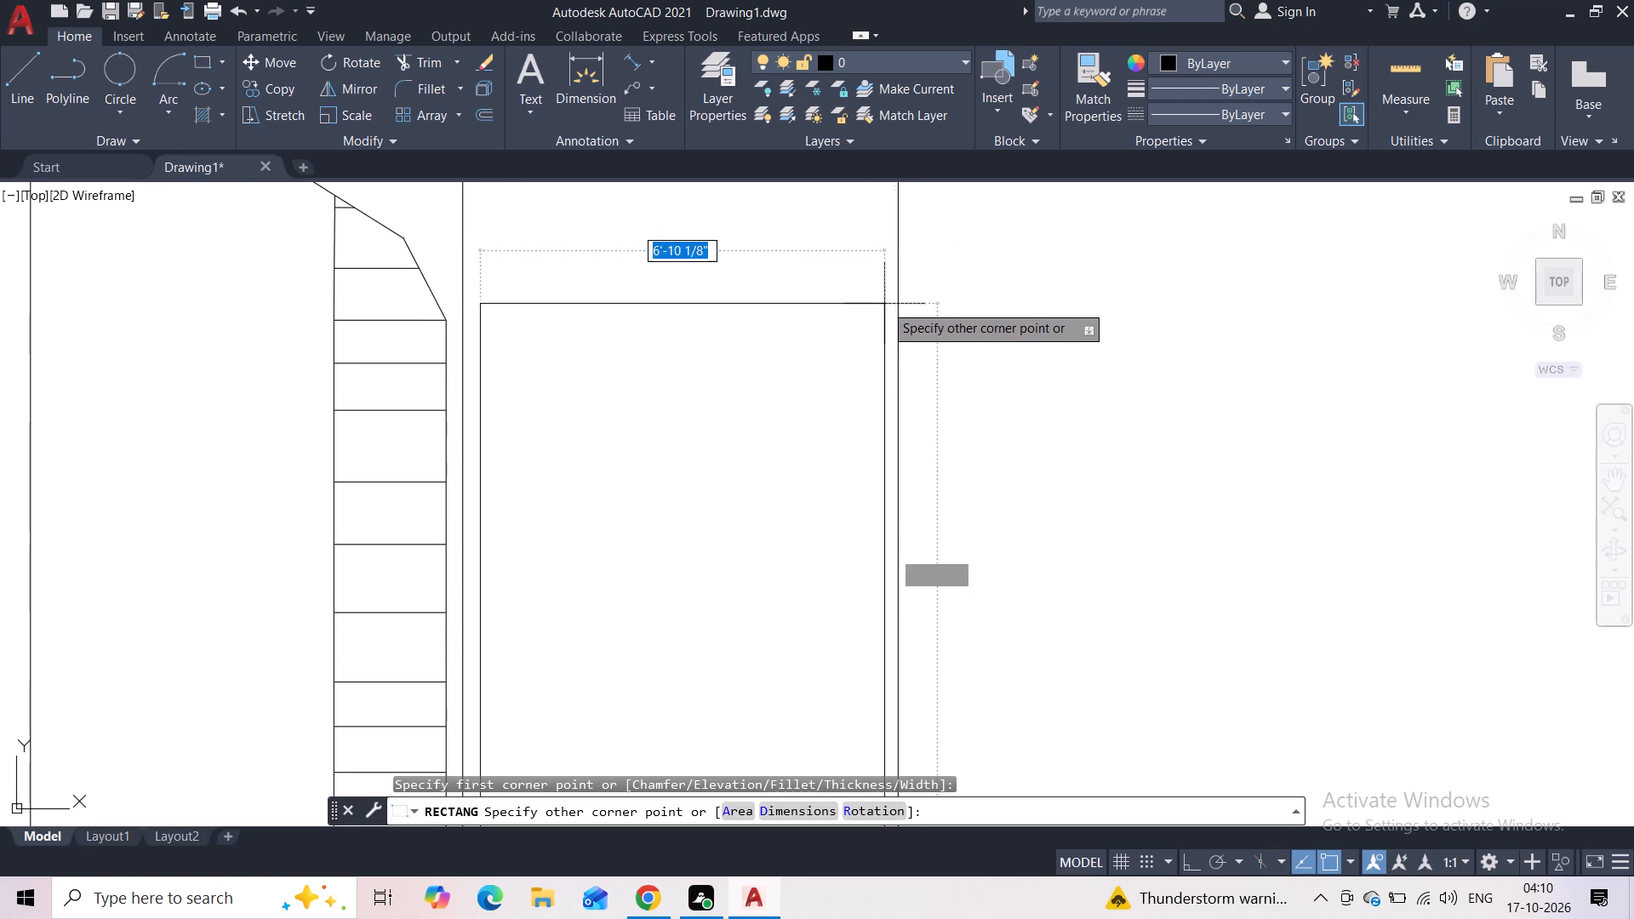
{"action": "scroll", "coordinate": [883, 302], "scroll_direction": "down", "scroll_amount": 3}
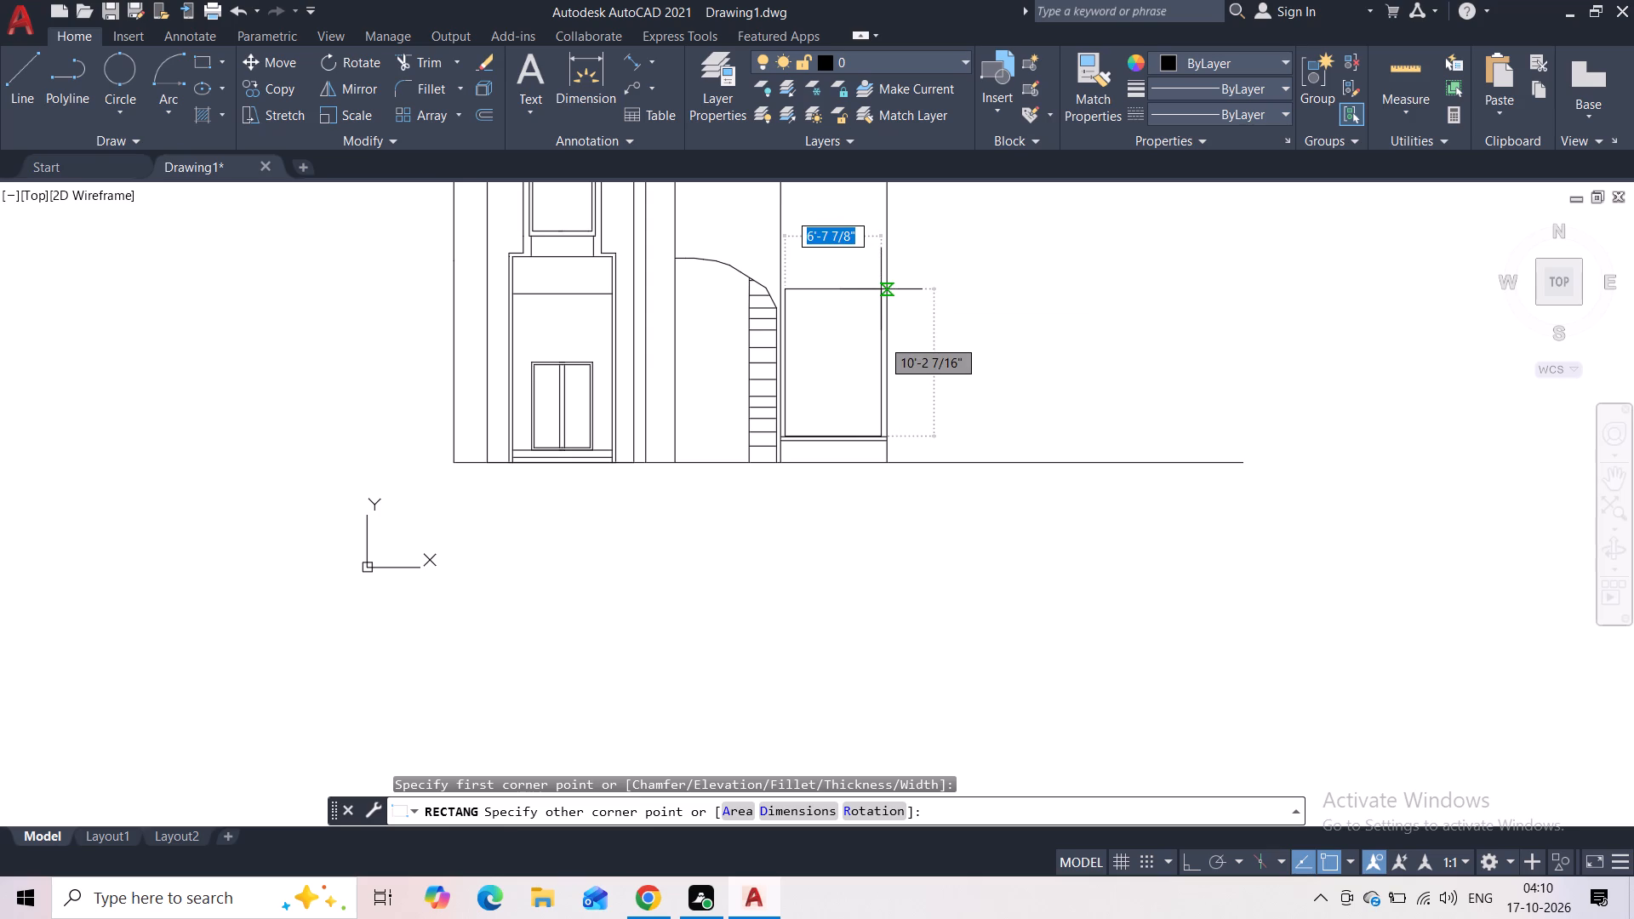
{"action": "scroll", "coordinate": [881, 289], "scroll_direction": "up", "scroll_amount": 1}
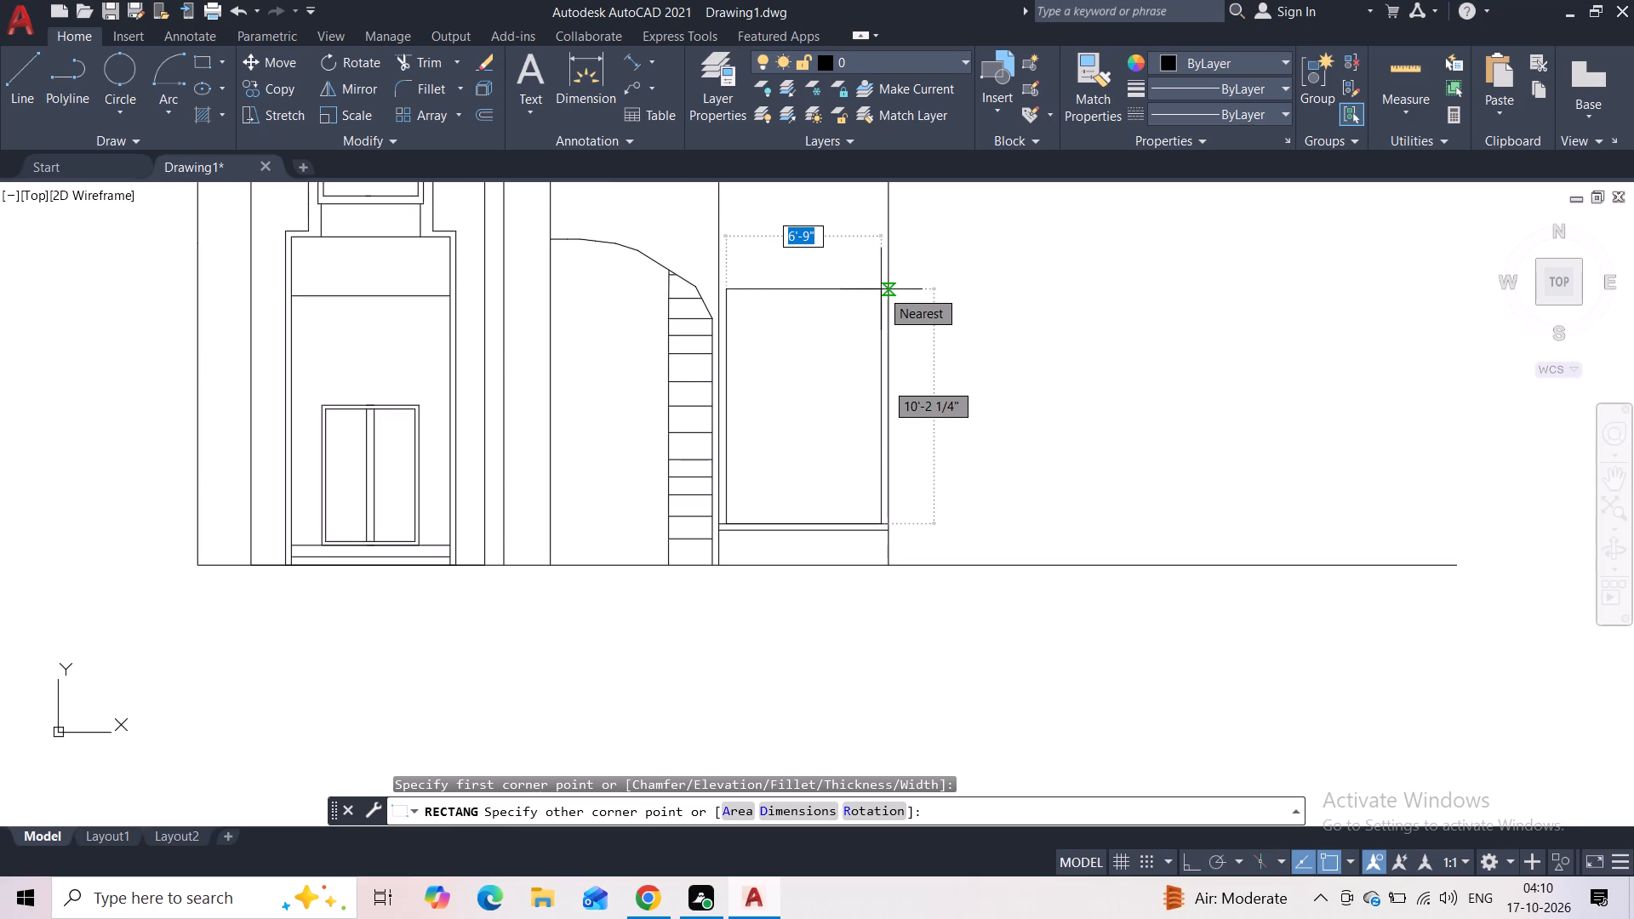
{"action": "left_click", "coordinate": [881, 290]}
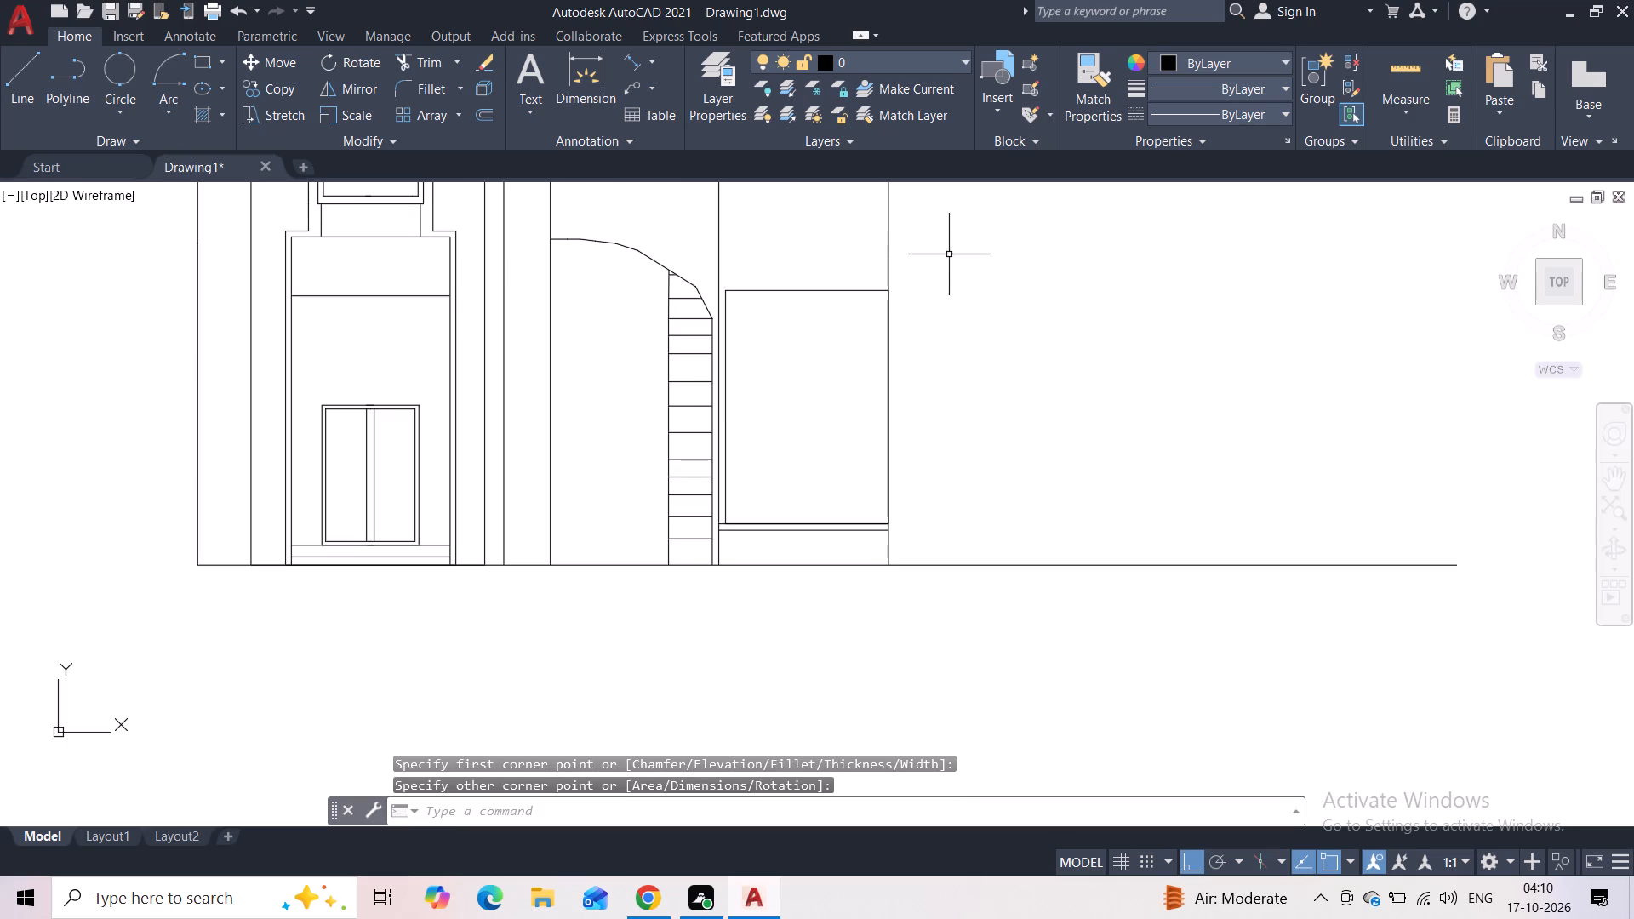
Stretch the rectangle's outer vertical side inward, leaving a small gap to the outer wall edge.
{"action": "left_click", "coordinate": [889, 294]}
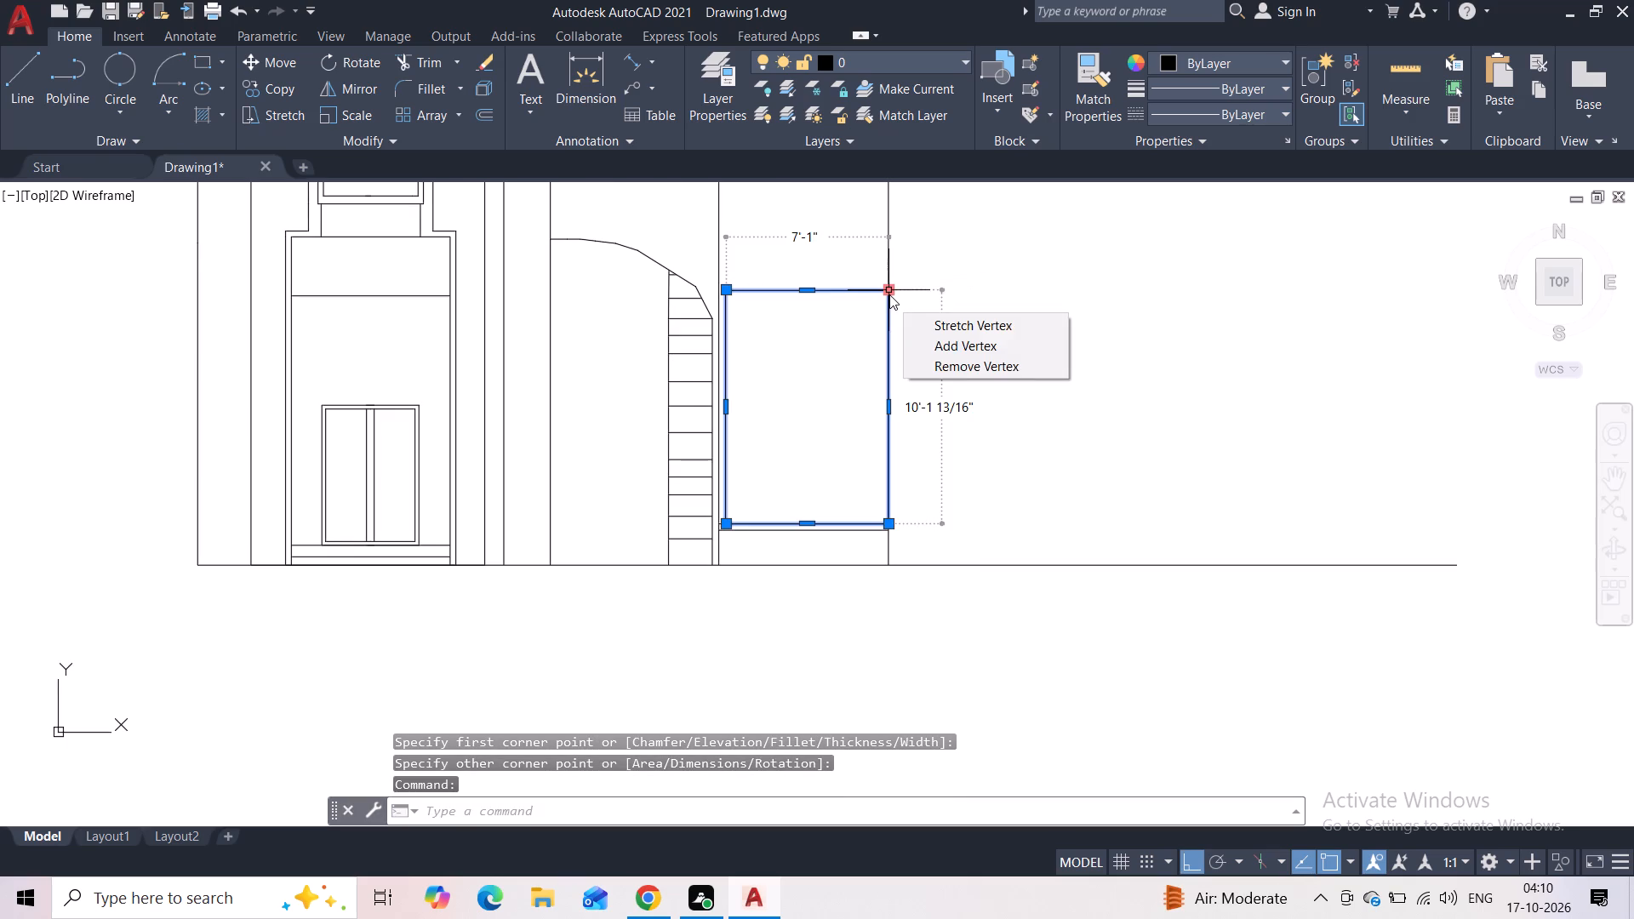
{"action": "left_click", "coordinate": [891, 402]}
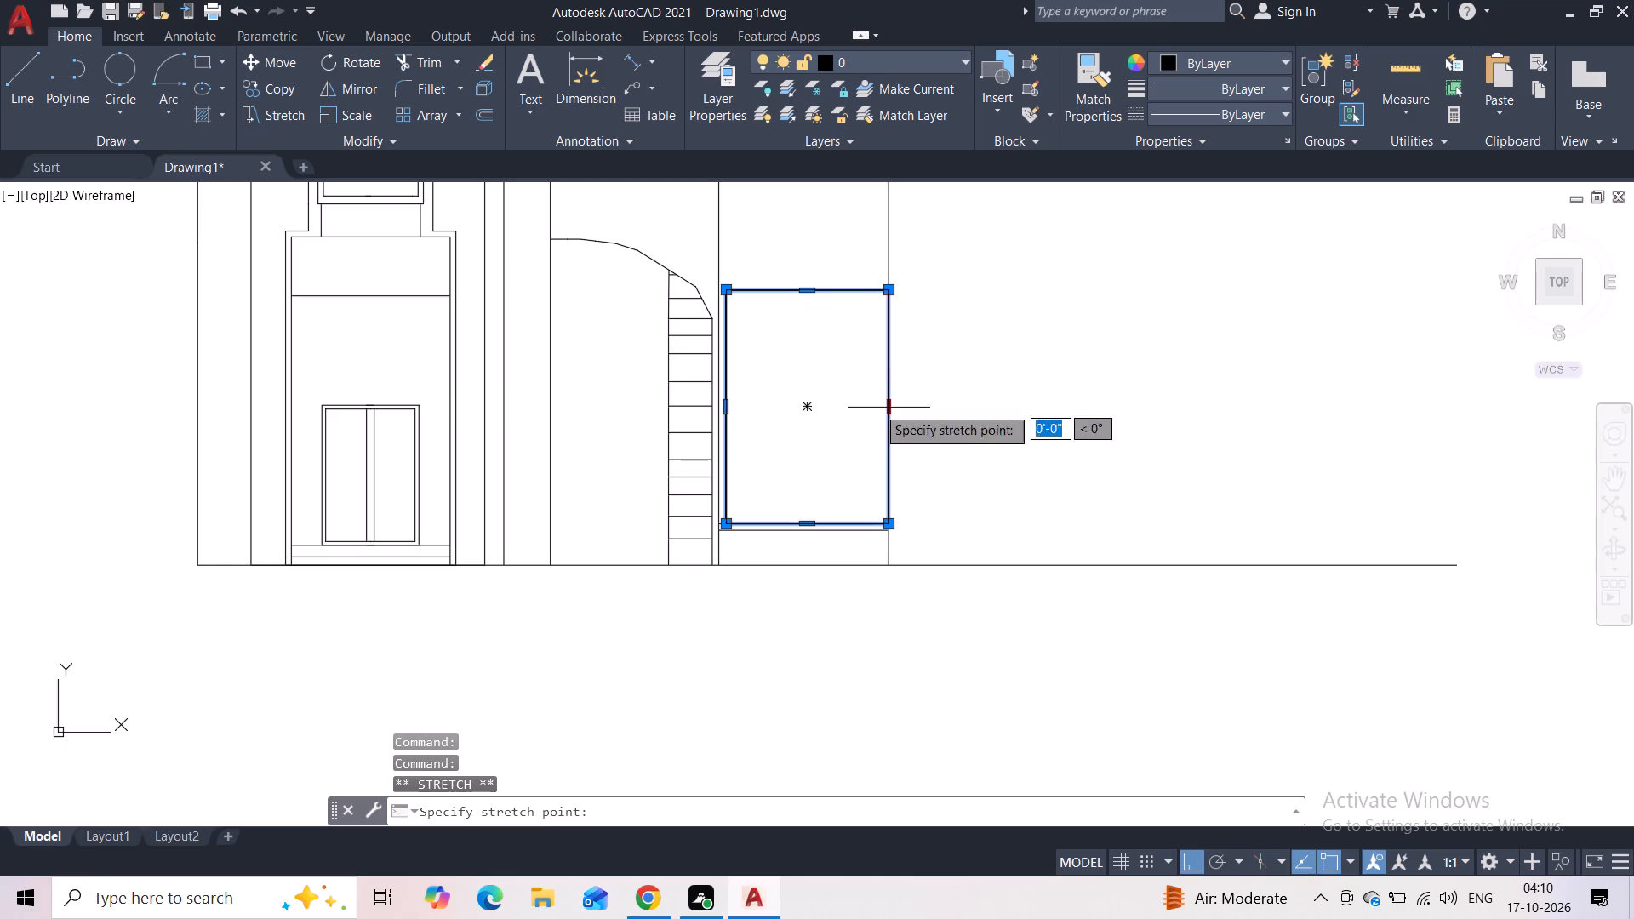
{"action": "left_click", "coordinate": [877, 408]}
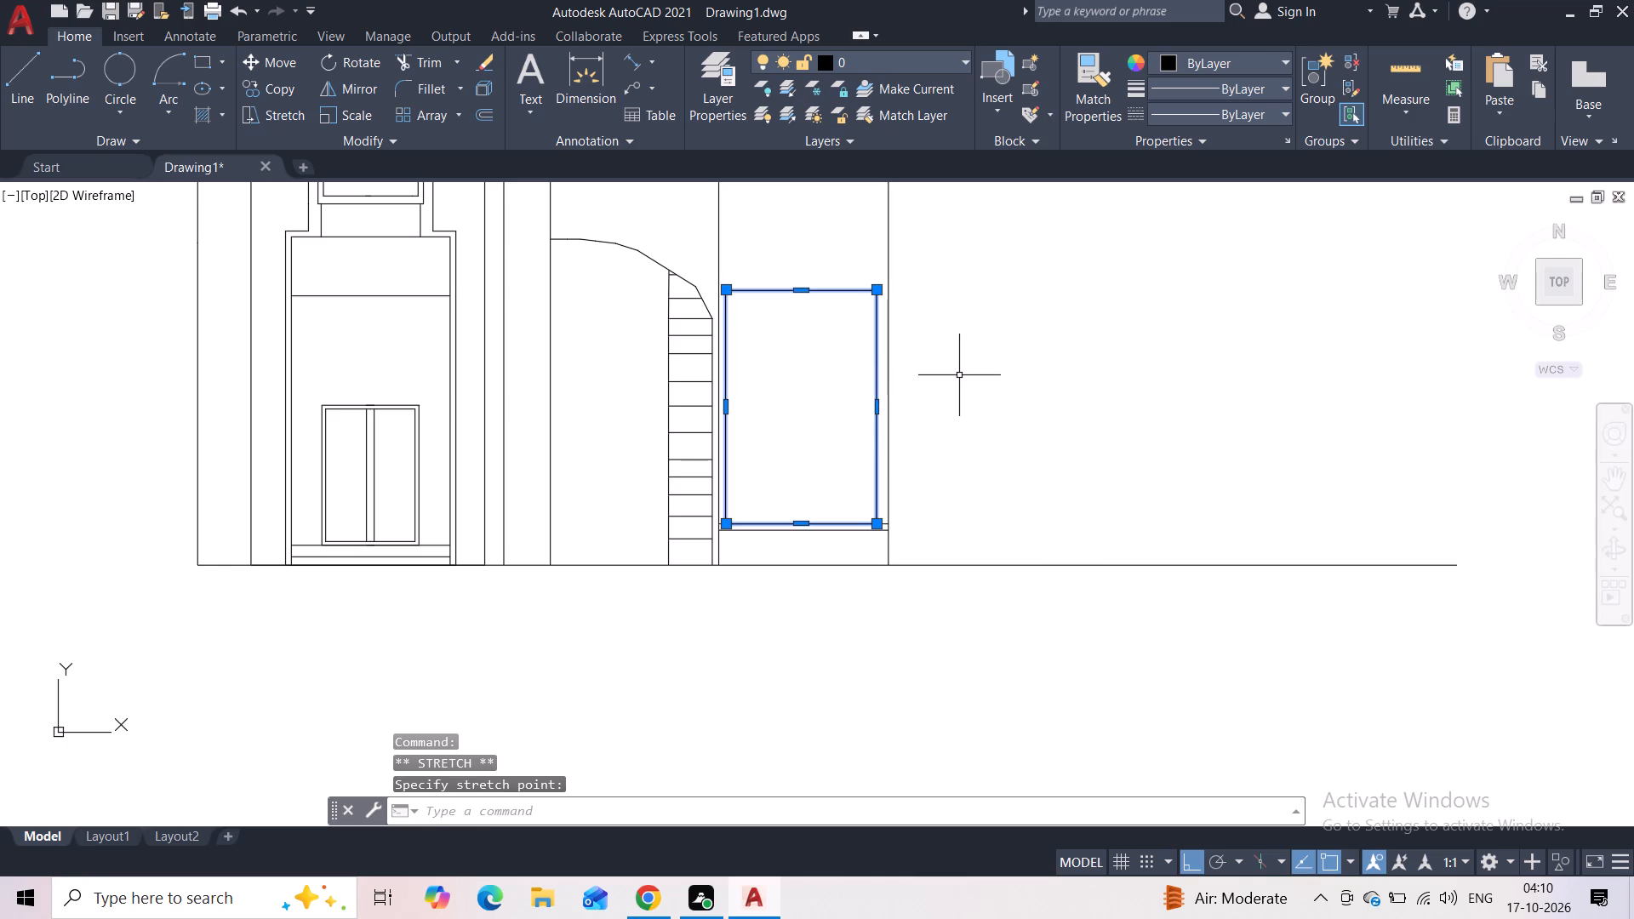
{"action": "key", "text": "Escape"}
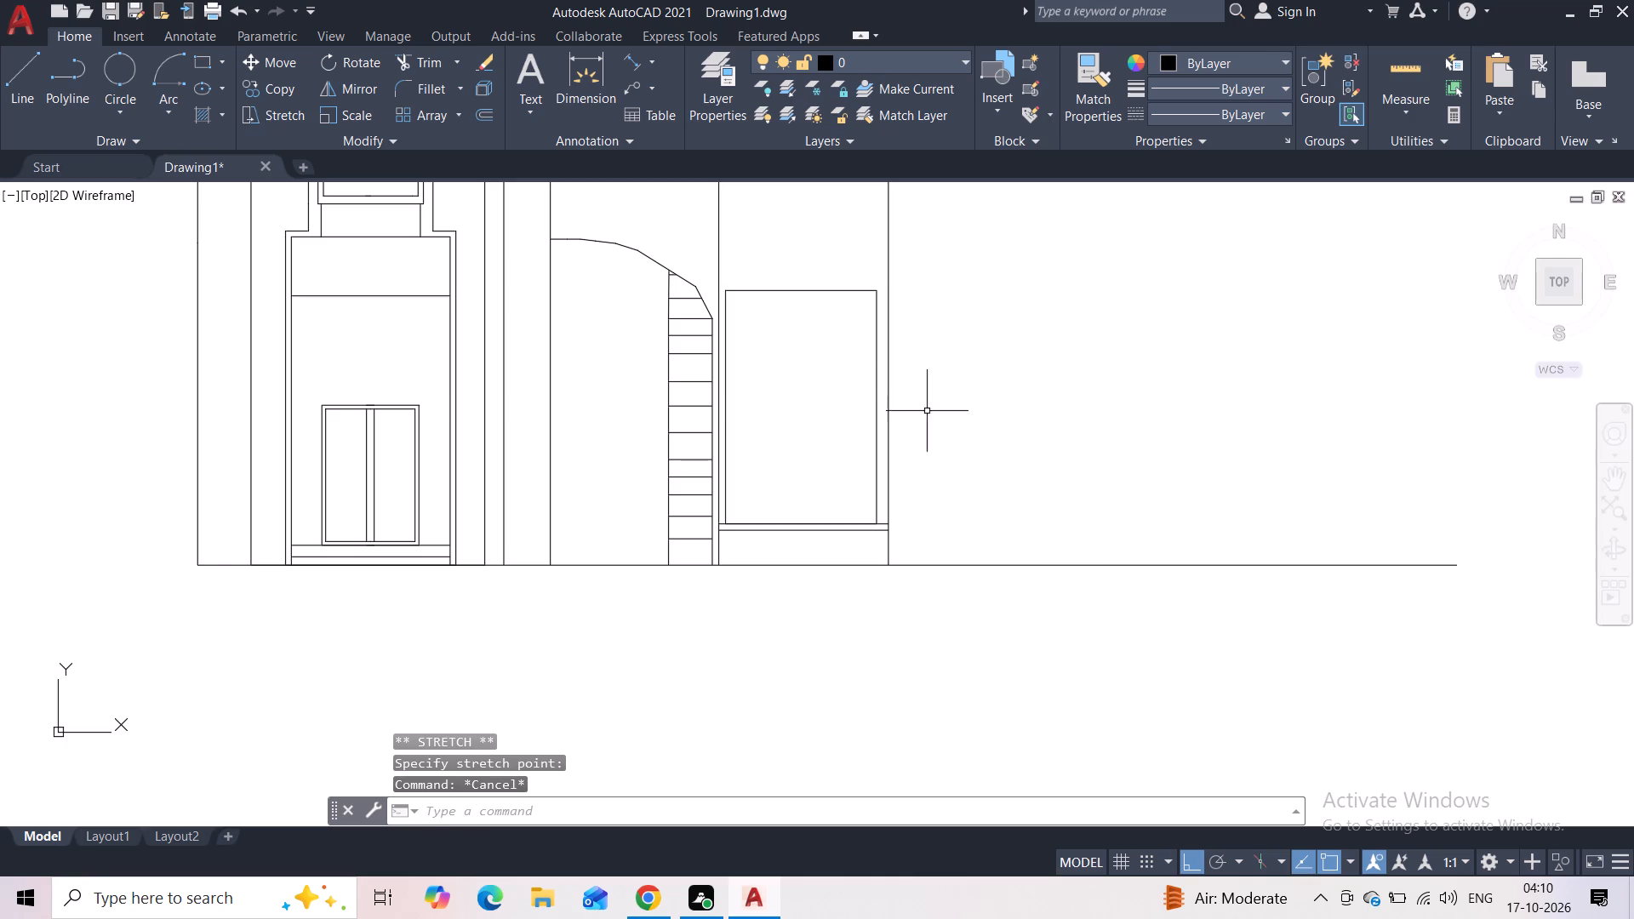
Draw a smaller window rectangle about 4'-6" wide inside the large rectangle, with margins on all four sides.
{"action": "scroll", "coordinate": [894, 376], "scroll_direction": "down", "scroll_amount": 2}
{"action": "middle_click_drag", "start_coordinate": [940, 340], "coordinate": [942, 404]}
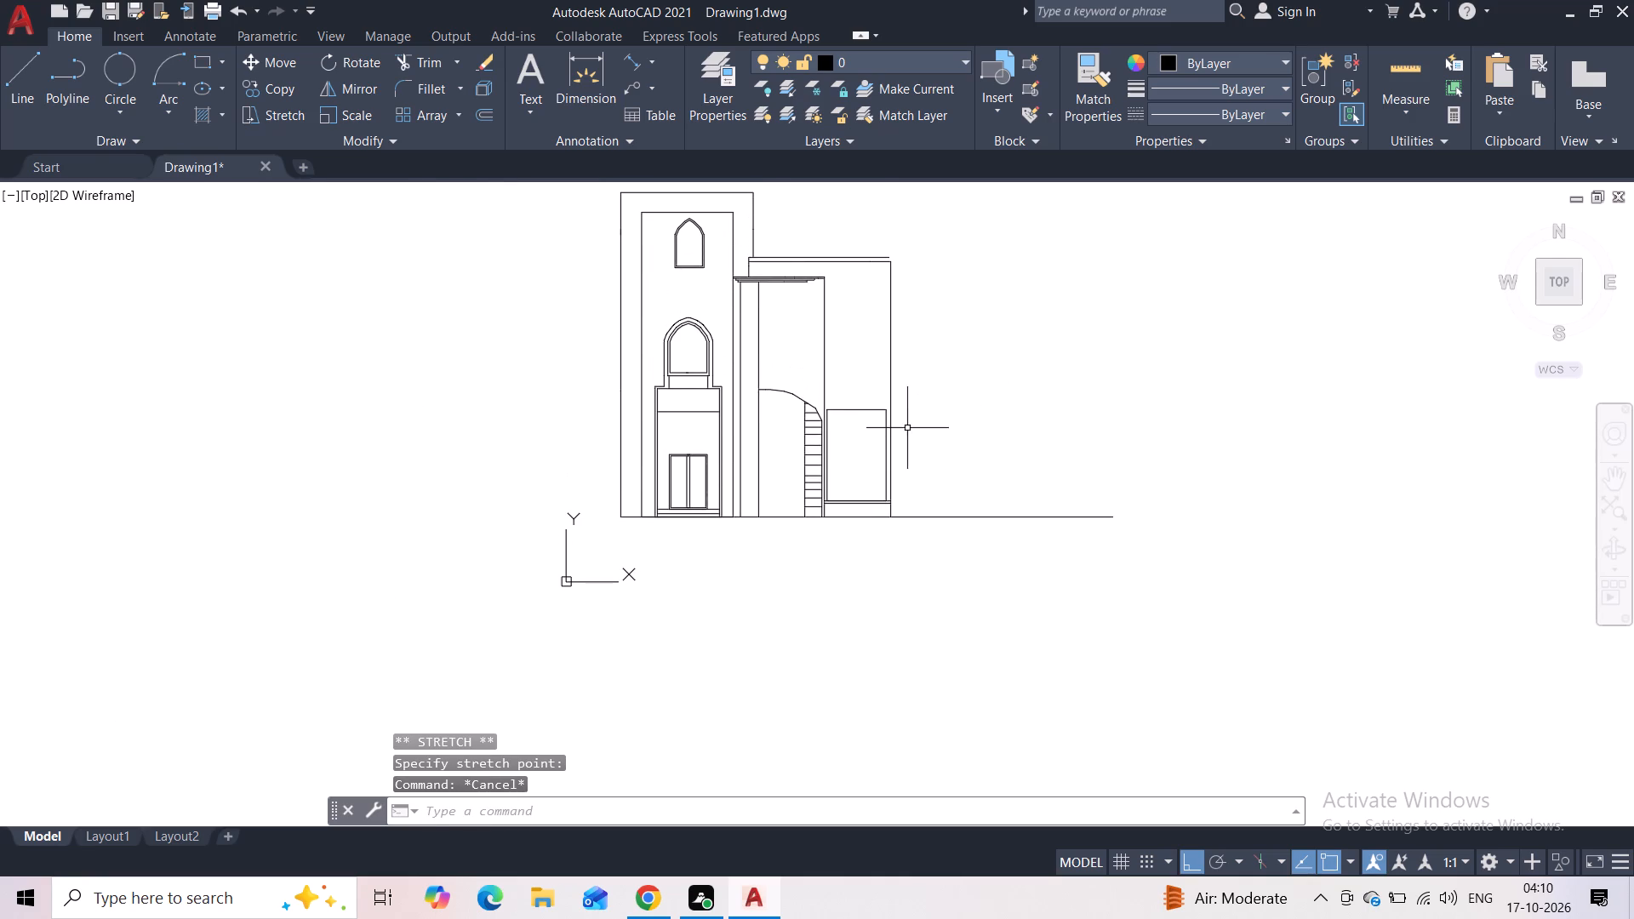
{"action": "scroll", "coordinate": [888, 432], "scroll_direction": "up", "scroll_amount": 3}
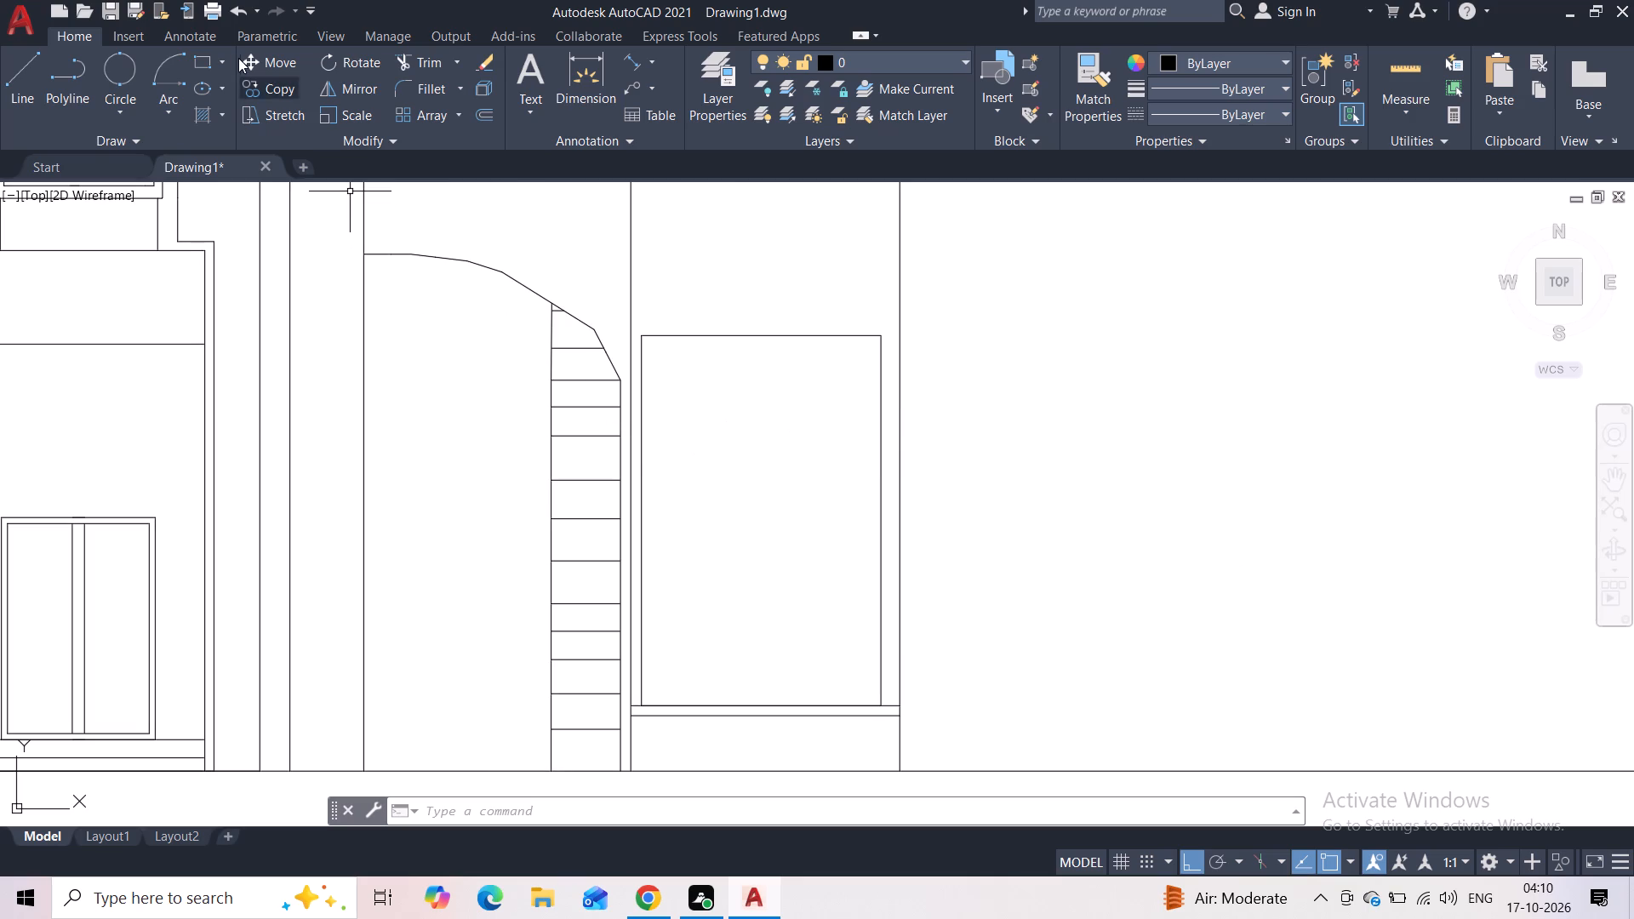
{"action": "left_click", "coordinate": [199, 61]}
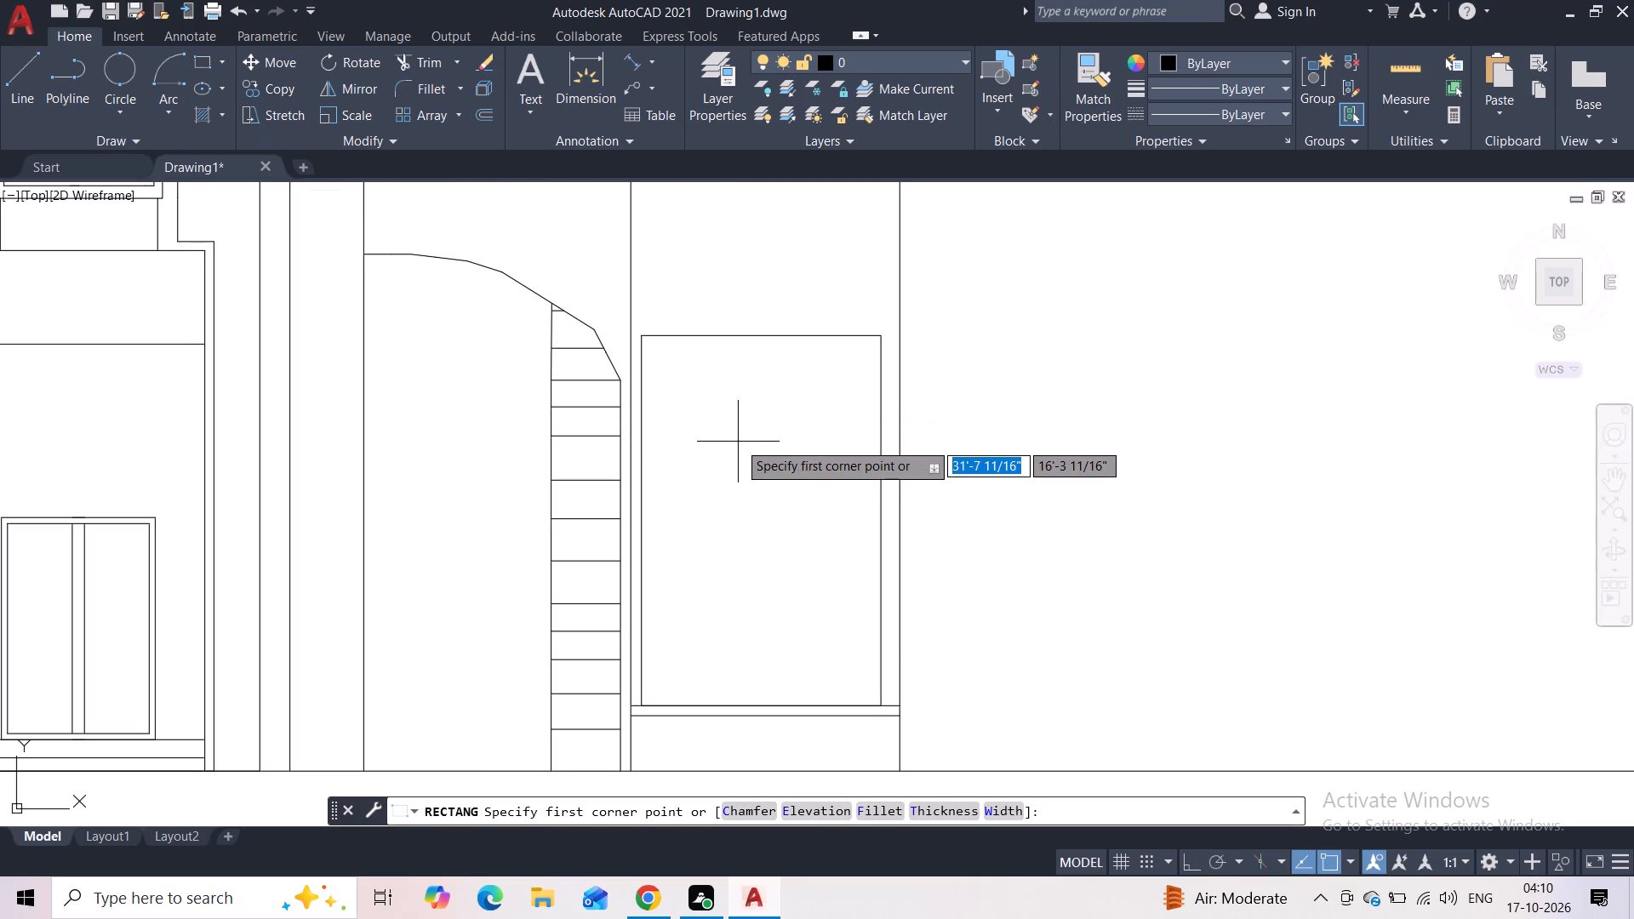
{"action": "left_click", "coordinate": [680, 403]}
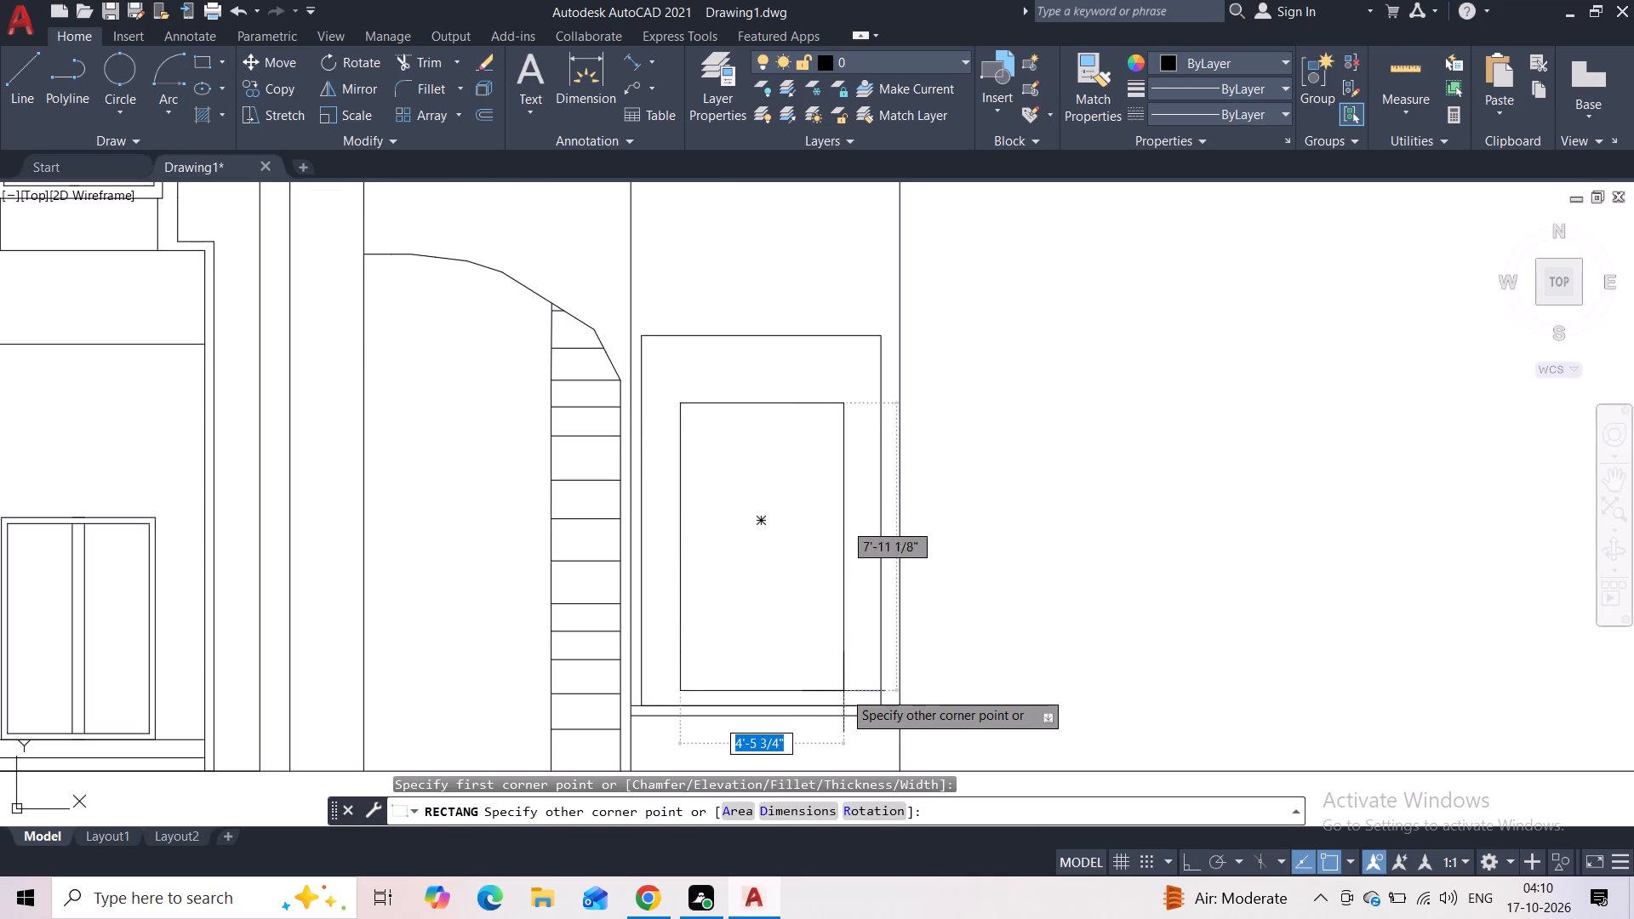
{"action": "left_click", "coordinate": [843, 668]}
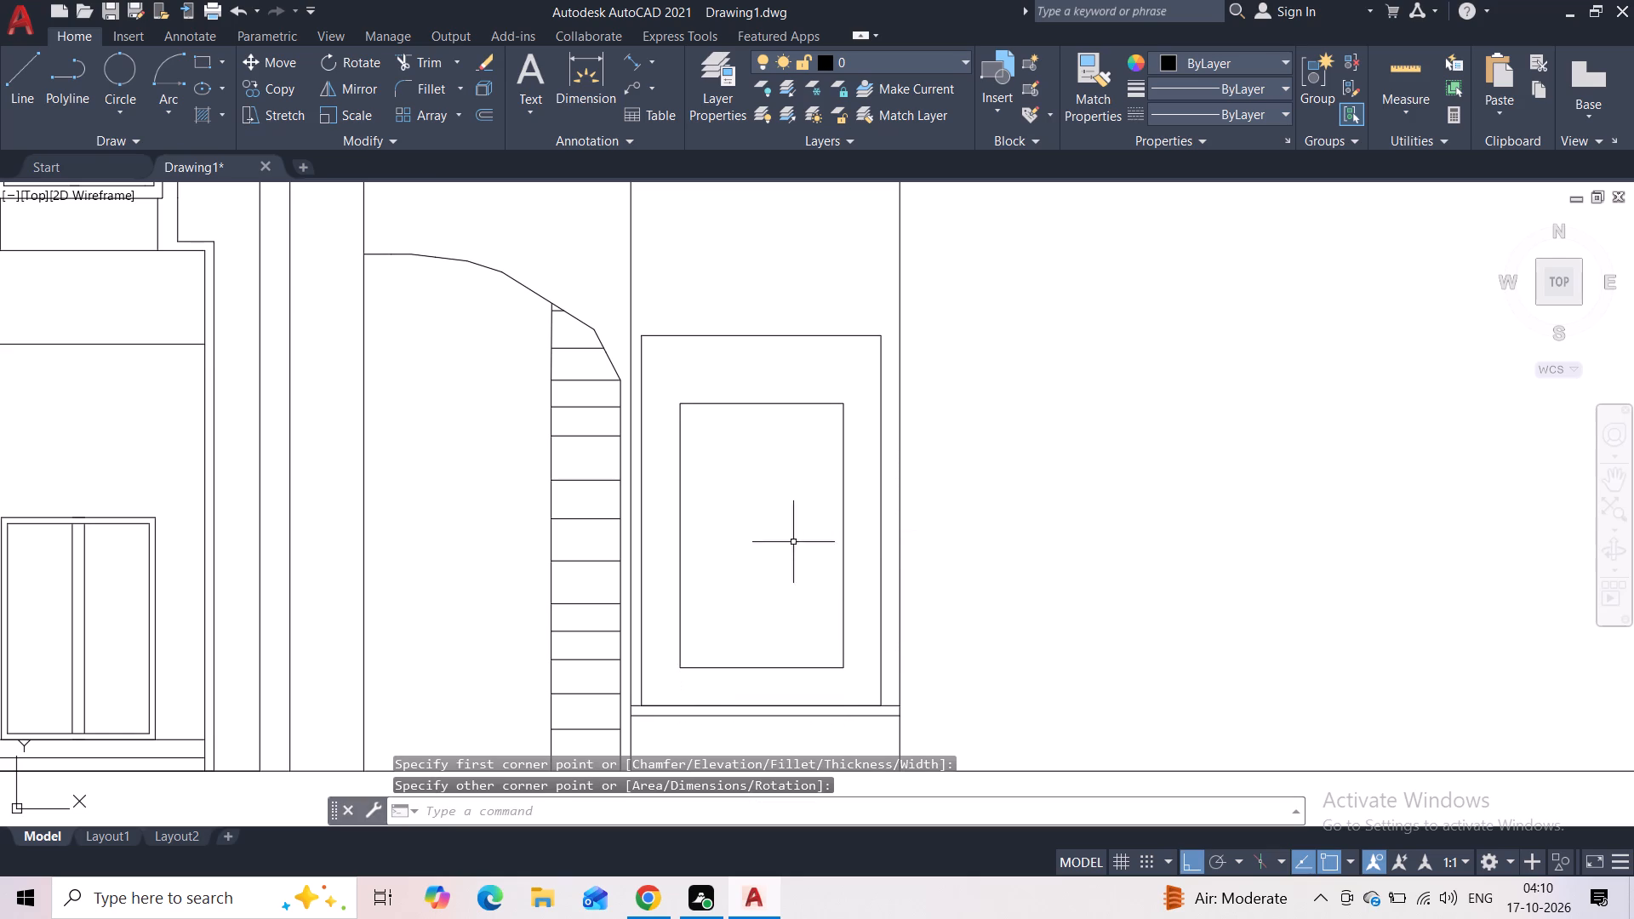
Offset the smaller rectangle 3" inward to form the window frame.
{"action": "left_click", "coordinate": [760, 402]}
{"action": "left_click", "coordinate": [485, 111]}
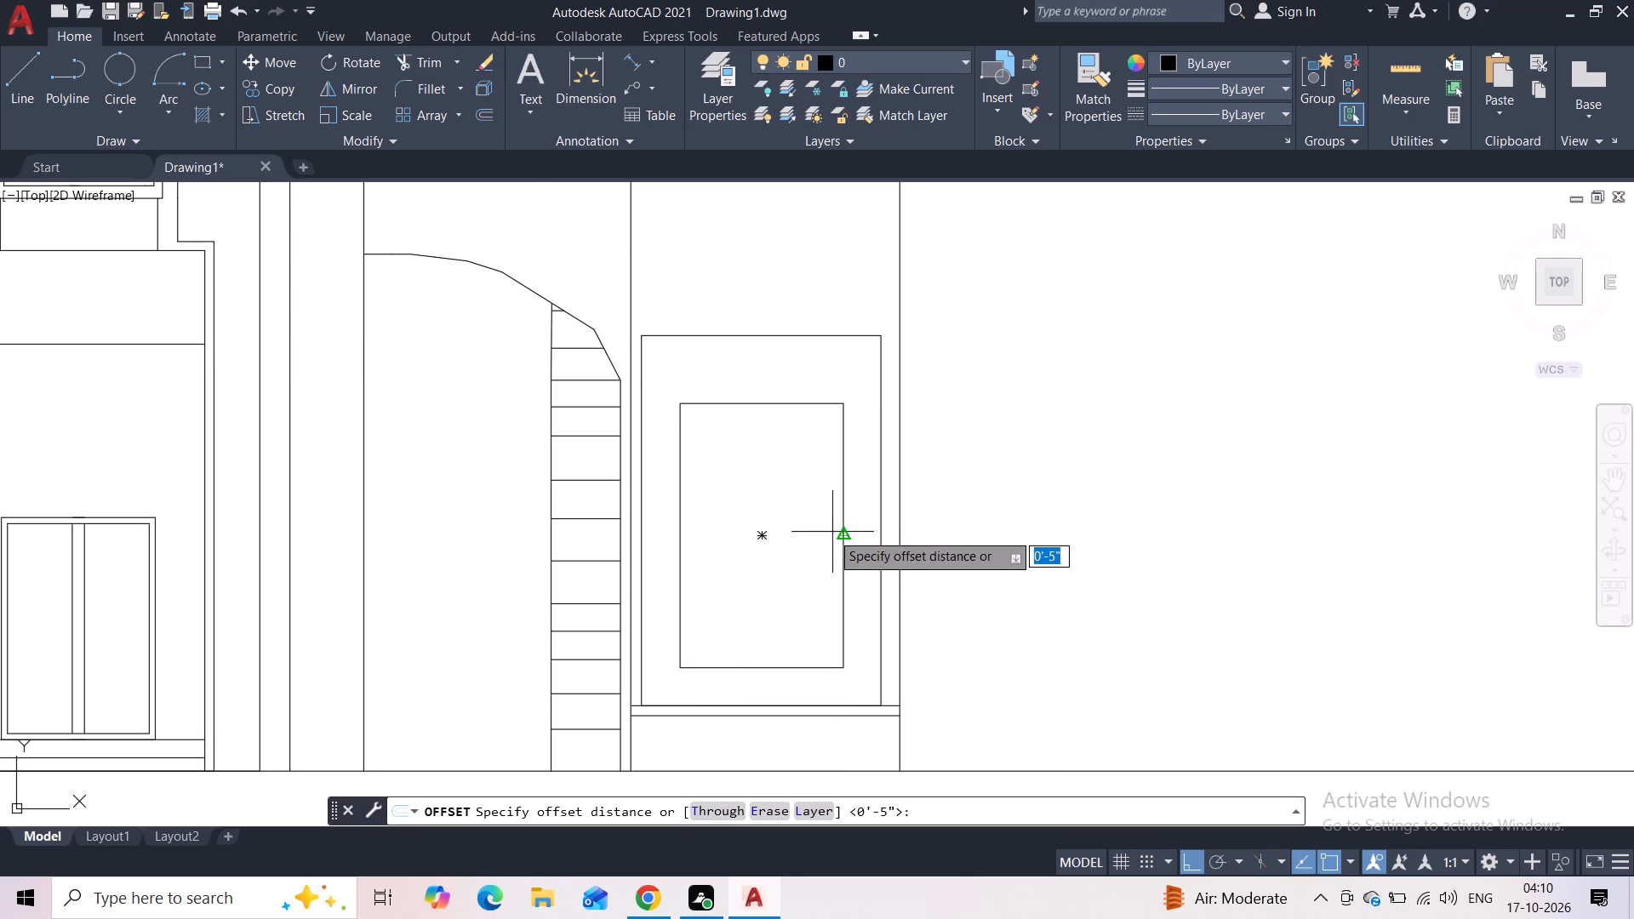
{"action": "type", "text": "3\""}
{"action": "key", "text": "Return"}
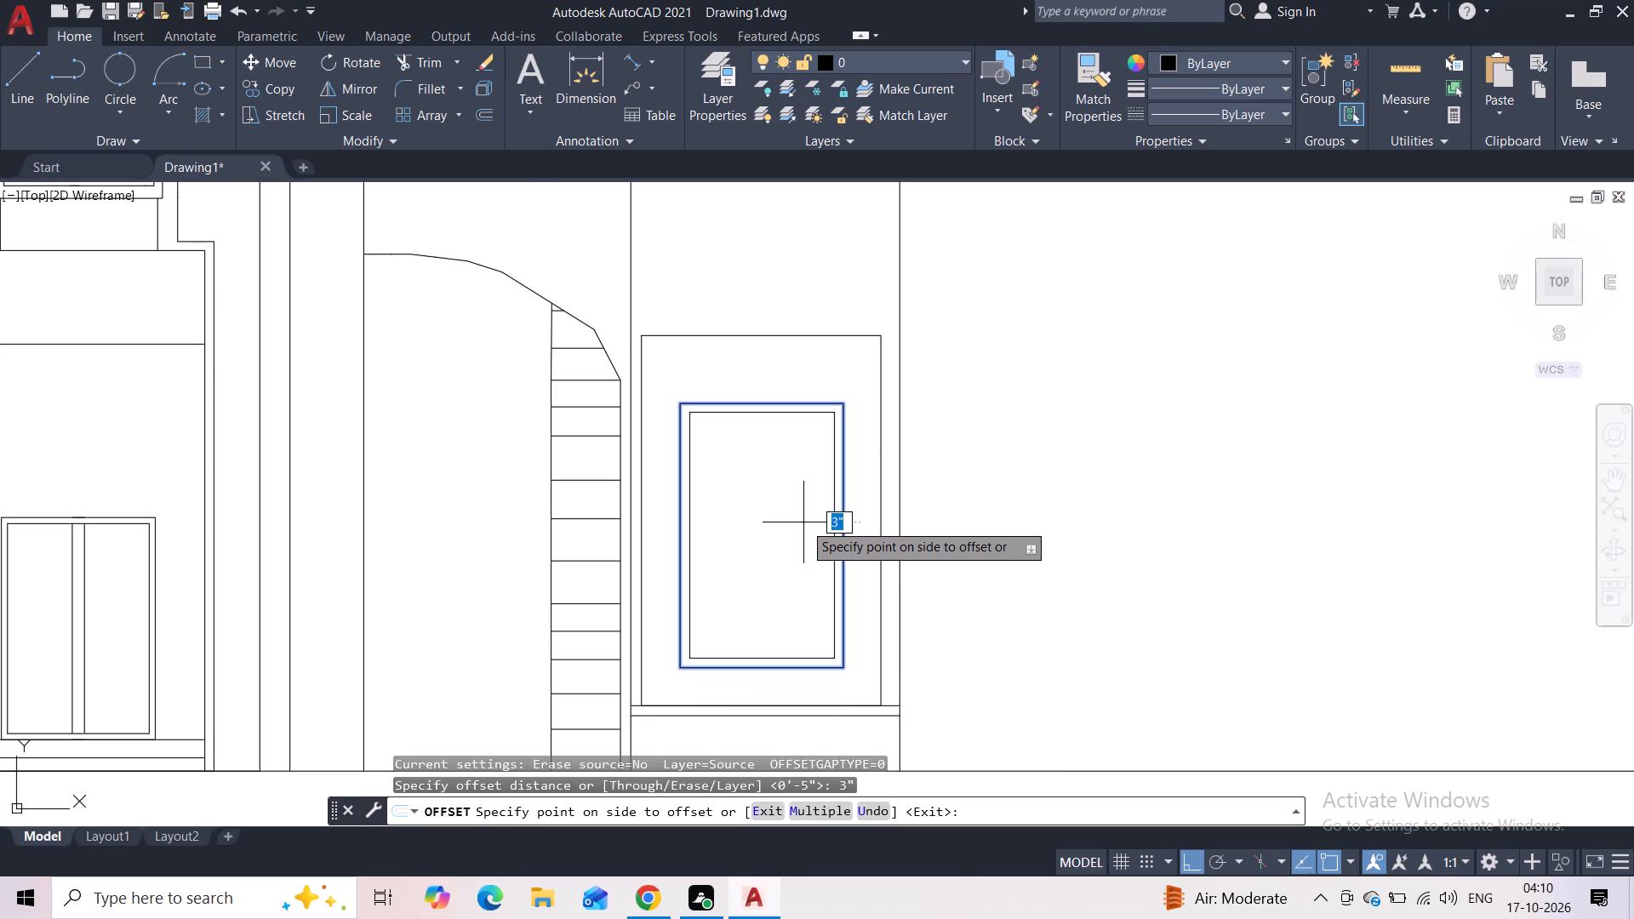
{"action": "left_click", "coordinate": [803, 522]}
{"action": "key", "text": "Escape"}
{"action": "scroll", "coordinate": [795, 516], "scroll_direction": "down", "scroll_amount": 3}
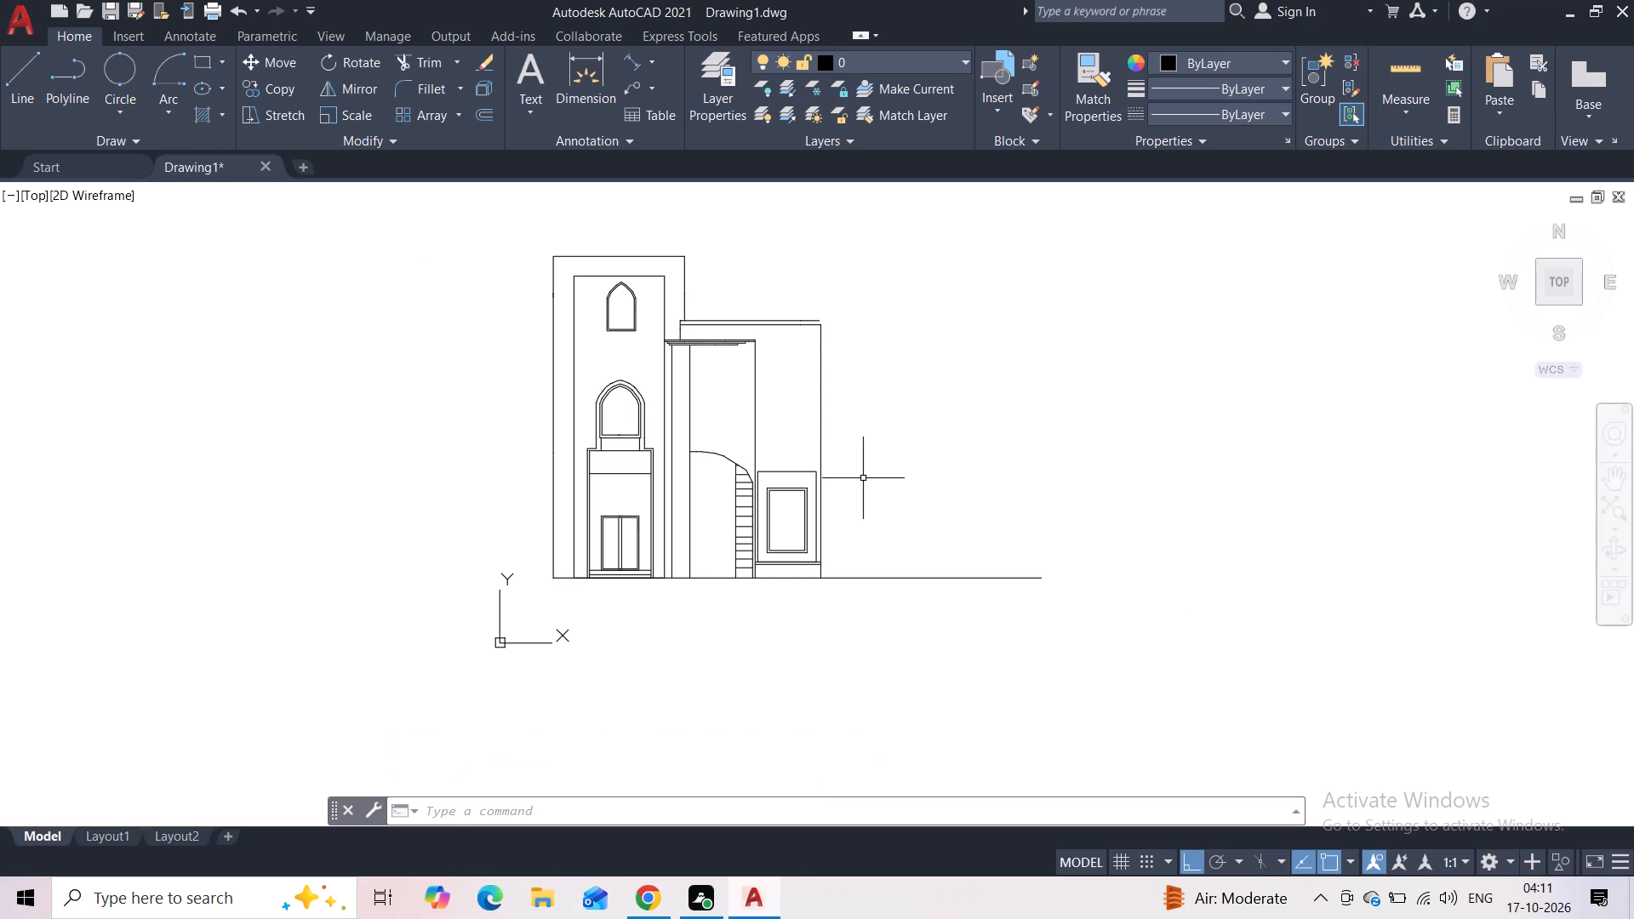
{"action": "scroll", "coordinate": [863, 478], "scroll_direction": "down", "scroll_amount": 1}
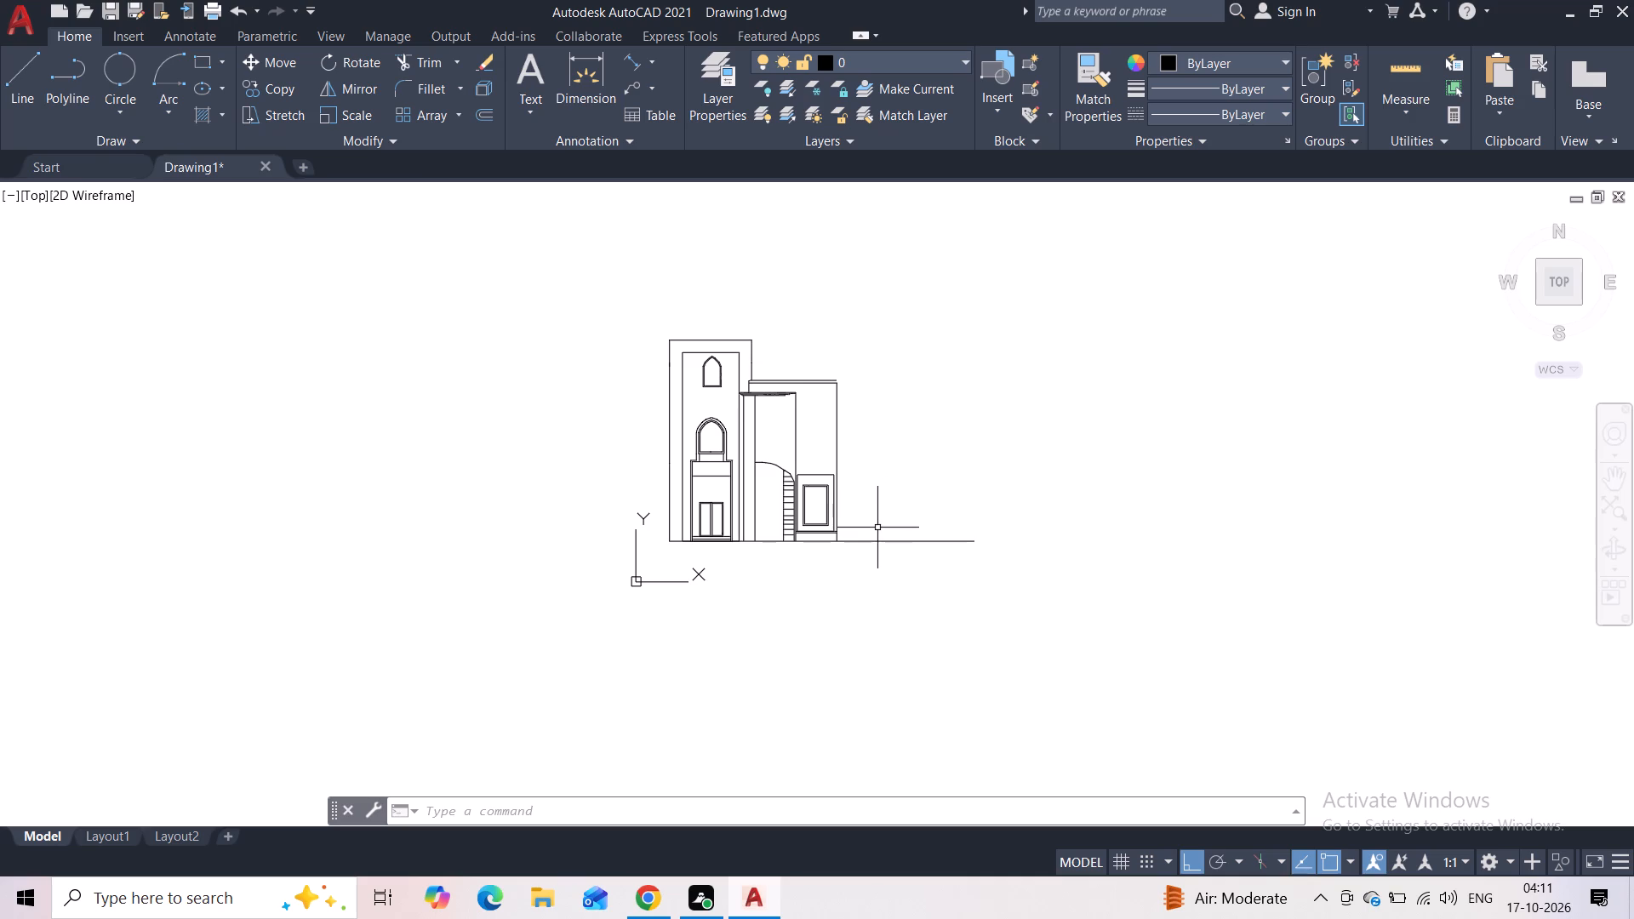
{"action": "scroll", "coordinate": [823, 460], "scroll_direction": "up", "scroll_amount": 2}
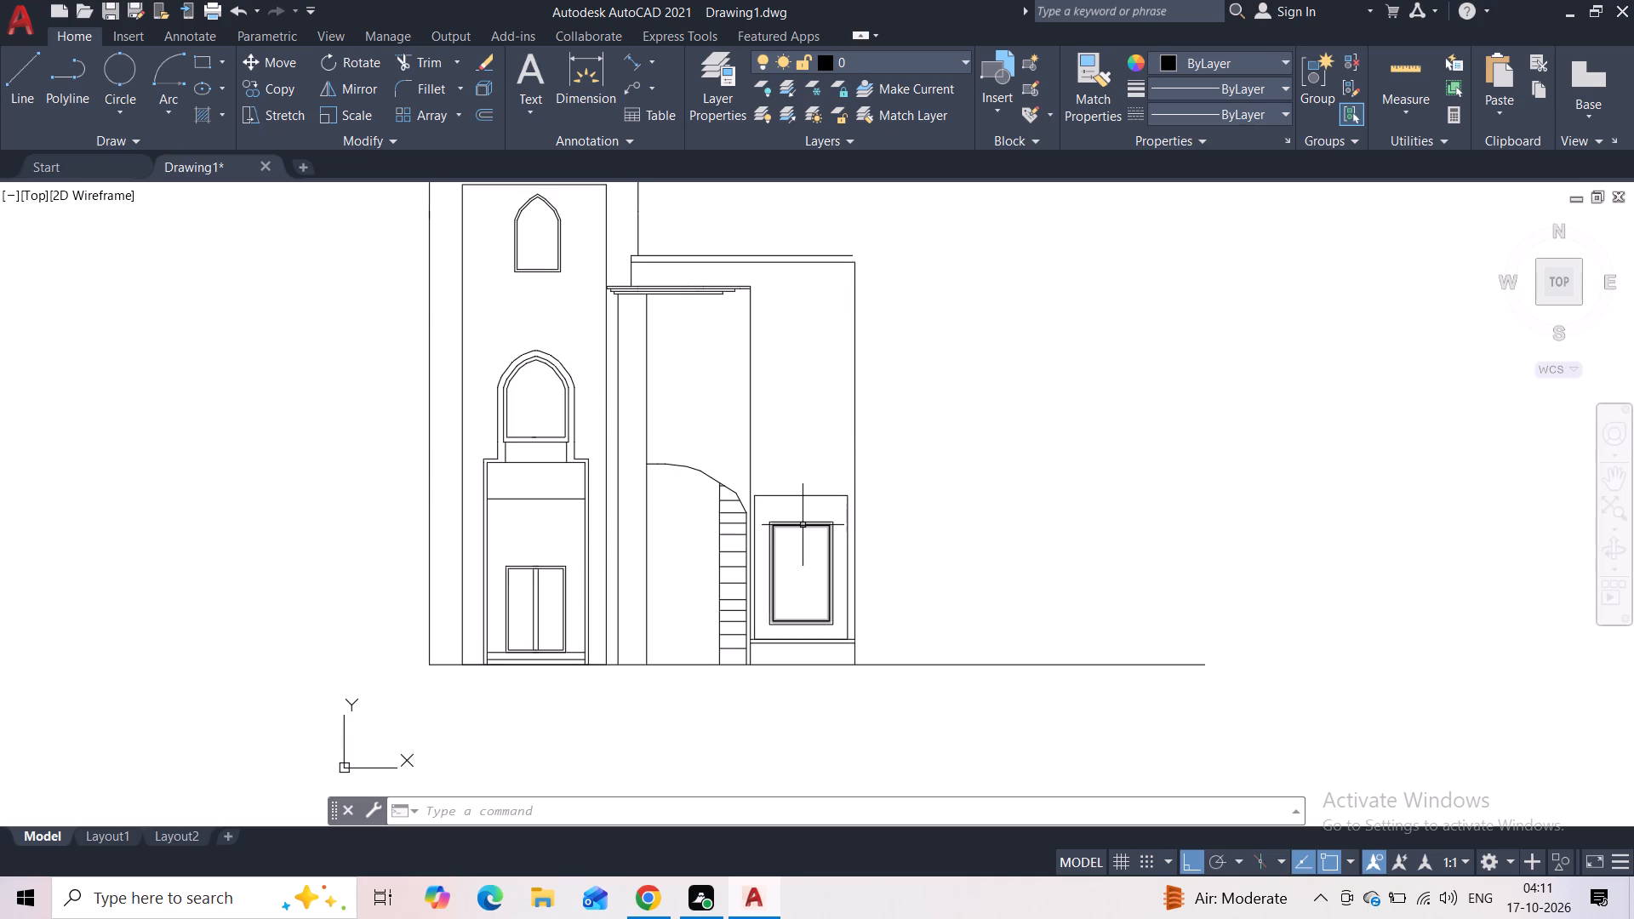
Draw a horizontal line across the outer wall bay above the rectangular panel, from the stair-side wall line to the outer edge.
{"action": "left_click", "coordinate": [16, 94]}
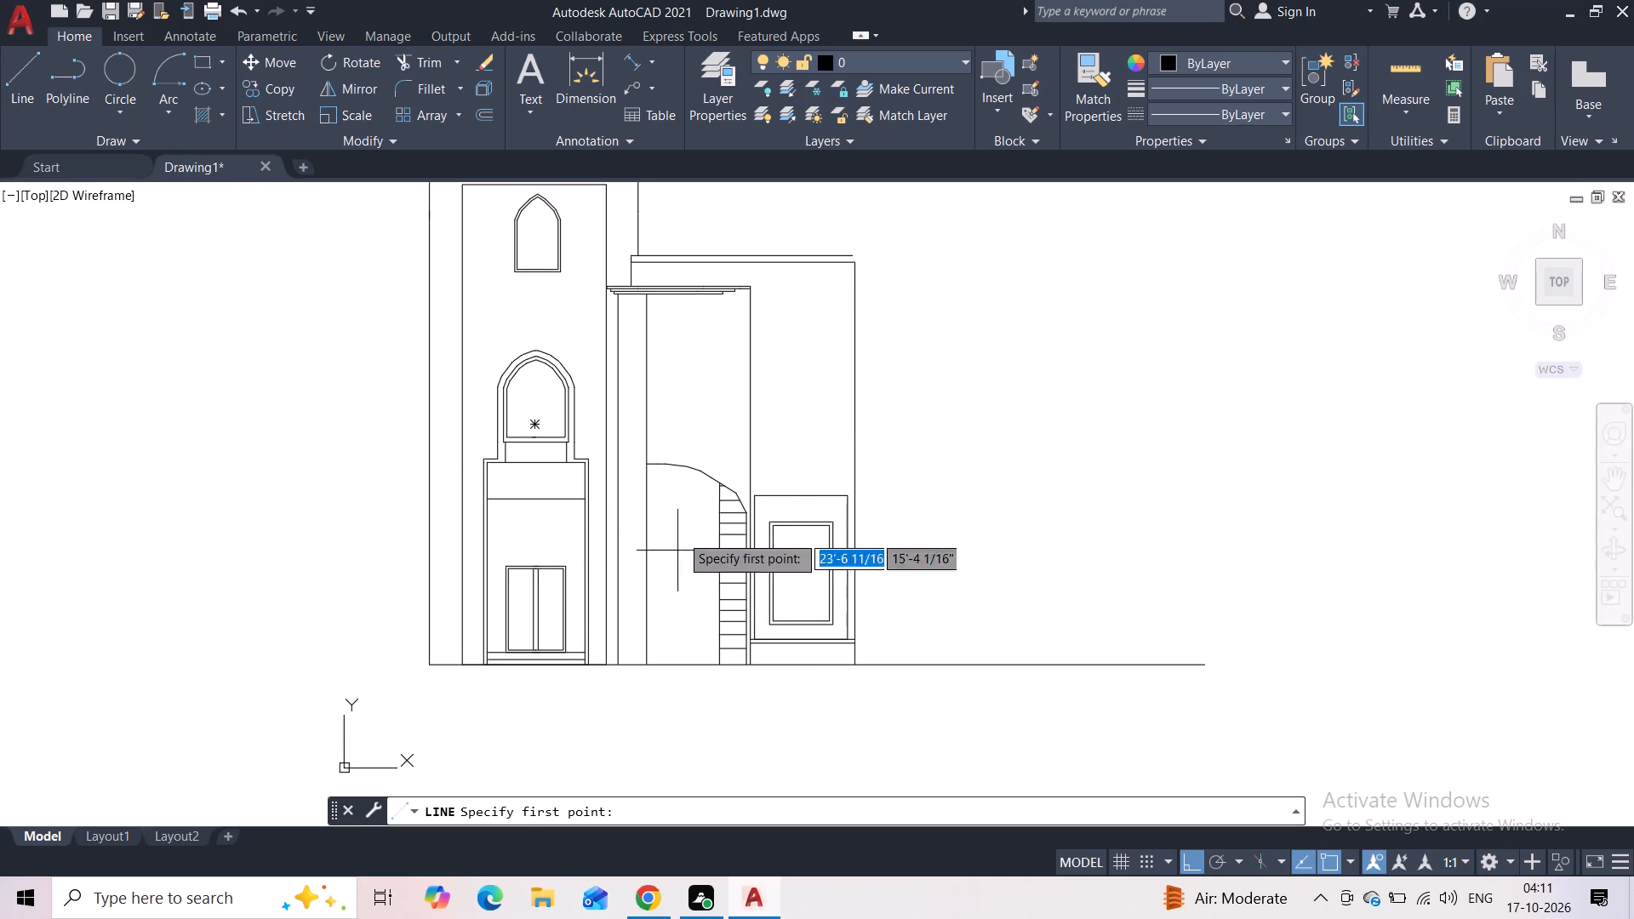
{"action": "scroll", "coordinate": [774, 446], "scroll_direction": "up", "scroll_amount": 1}
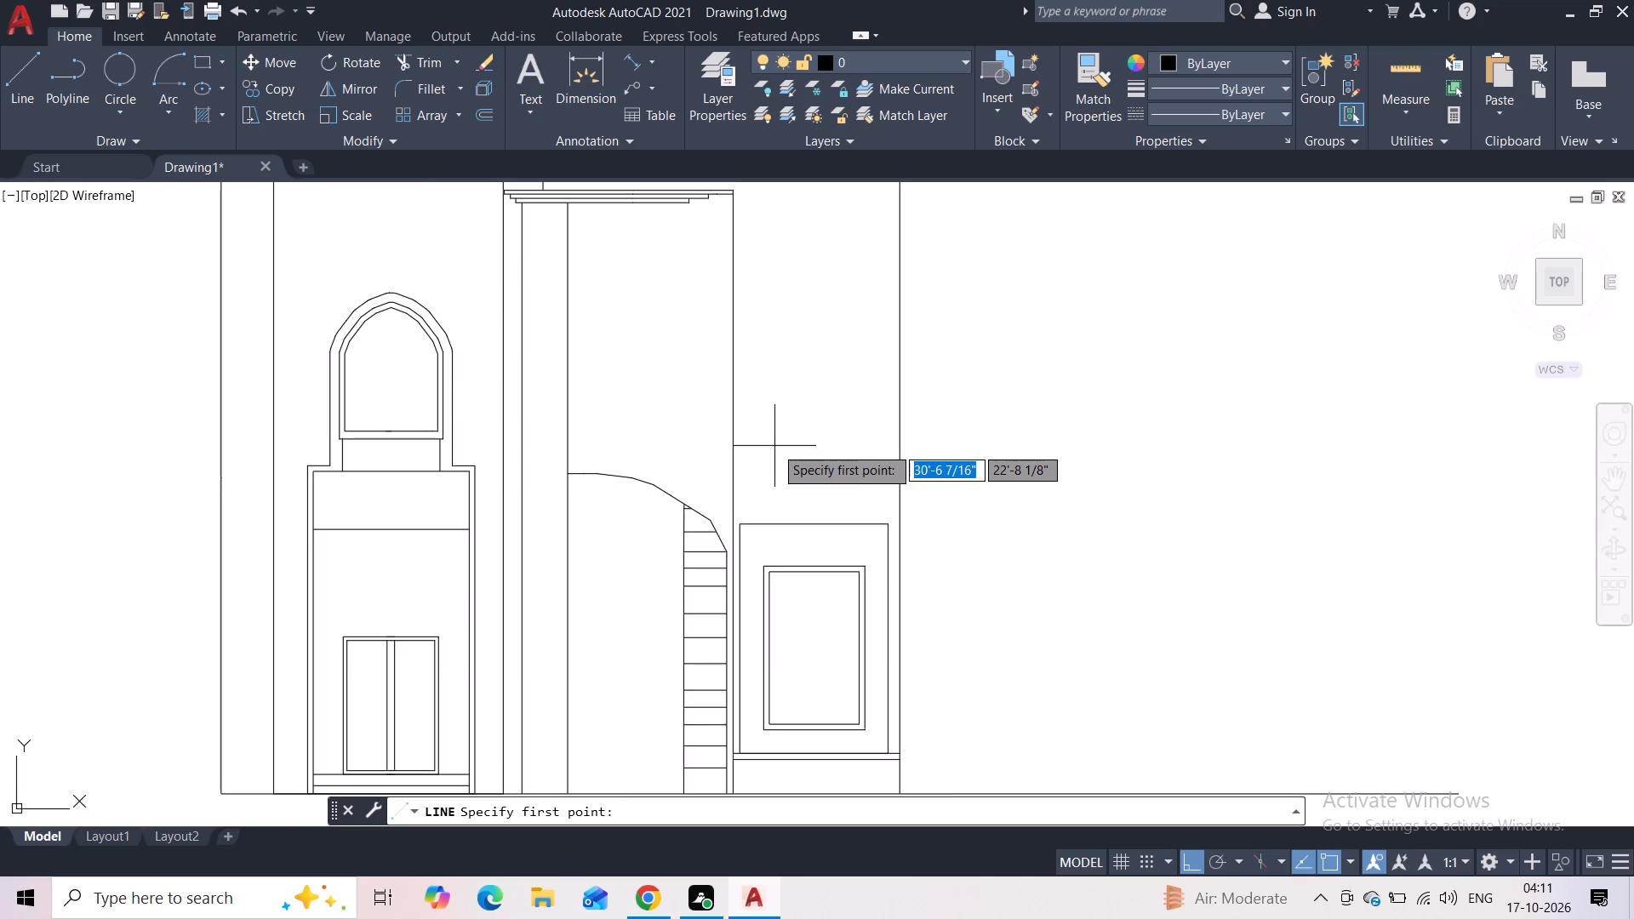
{"action": "scroll", "coordinate": [774, 444], "scroll_direction": "up", "scroll_amount": 1}
{"action": "left_click", "coordinate": [708, 446]}
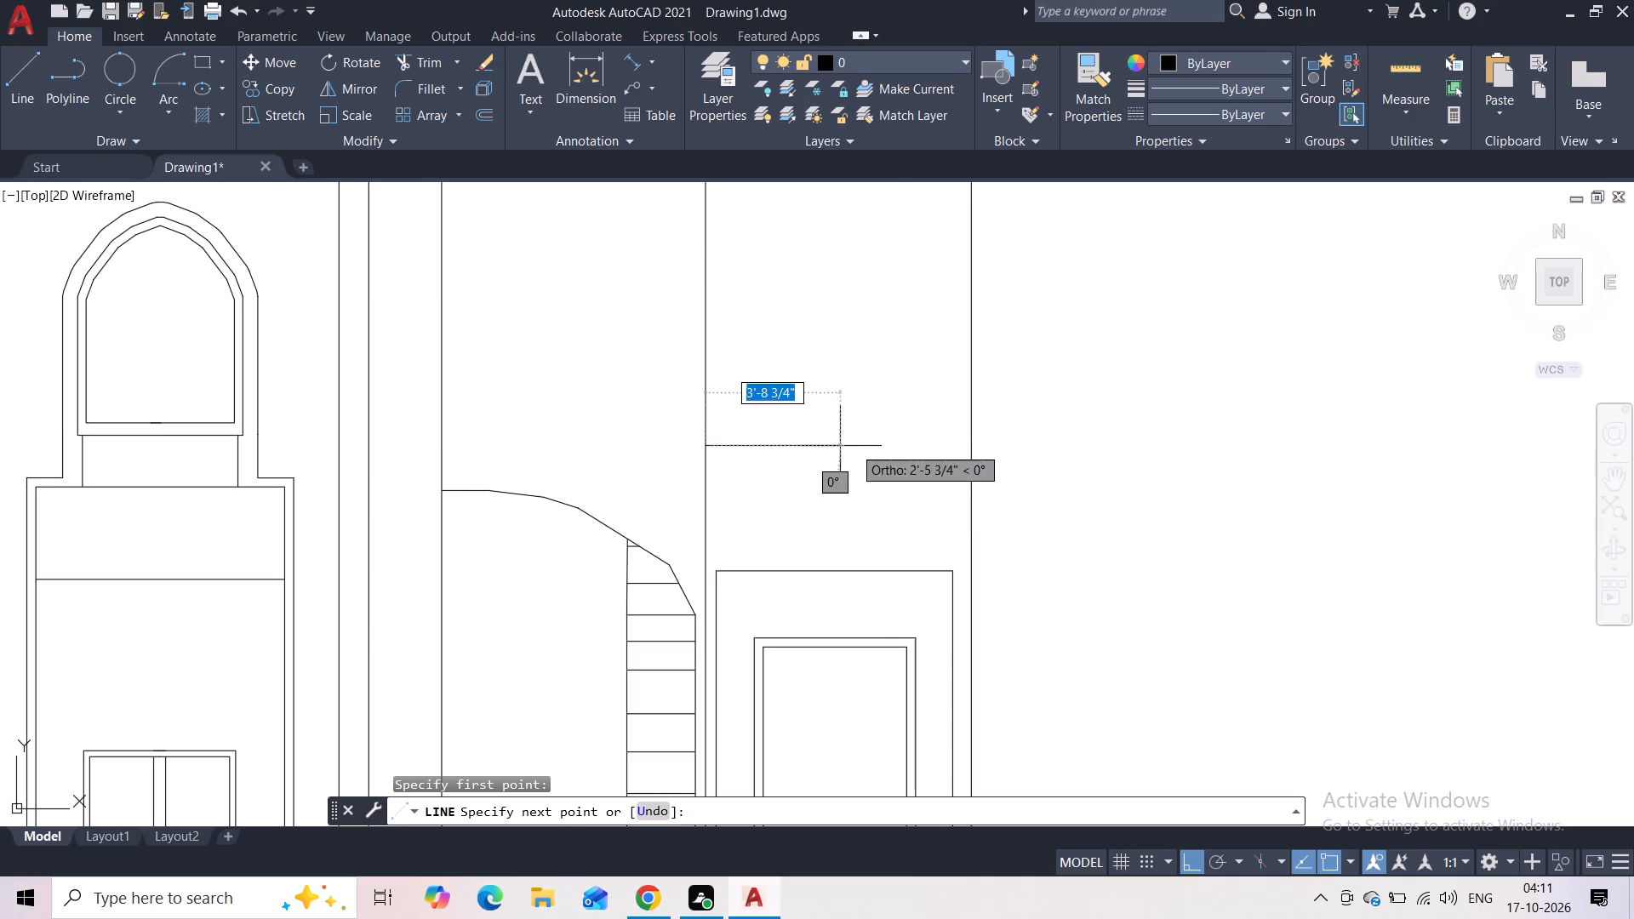
{"action": "left_click", "coordinate": [965, 447]}
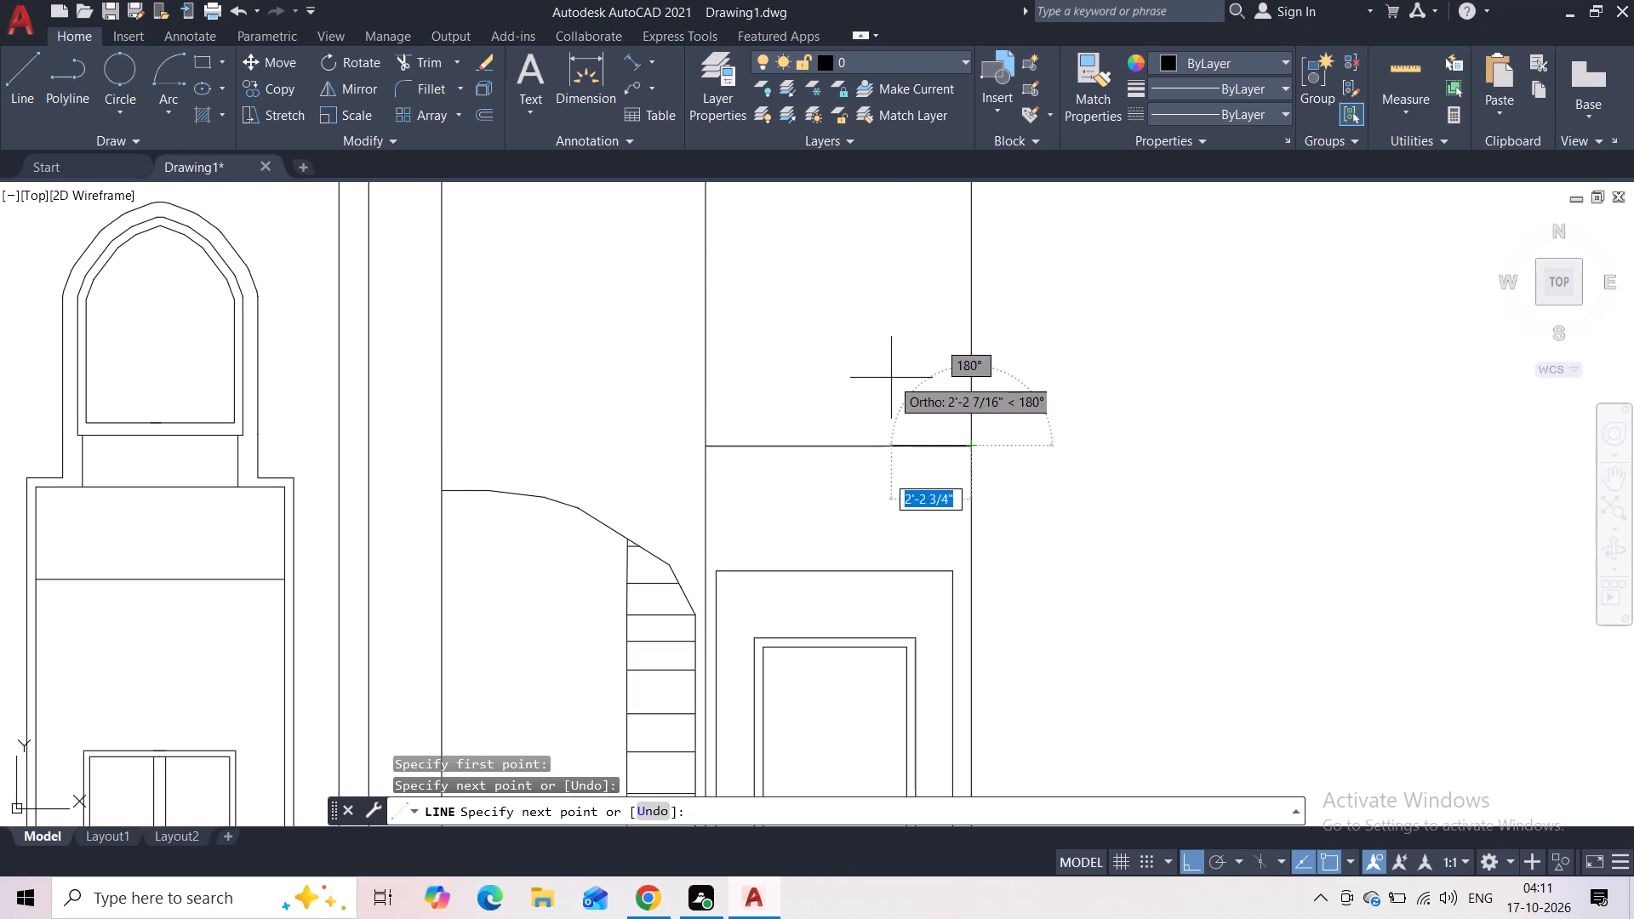
{"action": "key", "text": "Escape"}
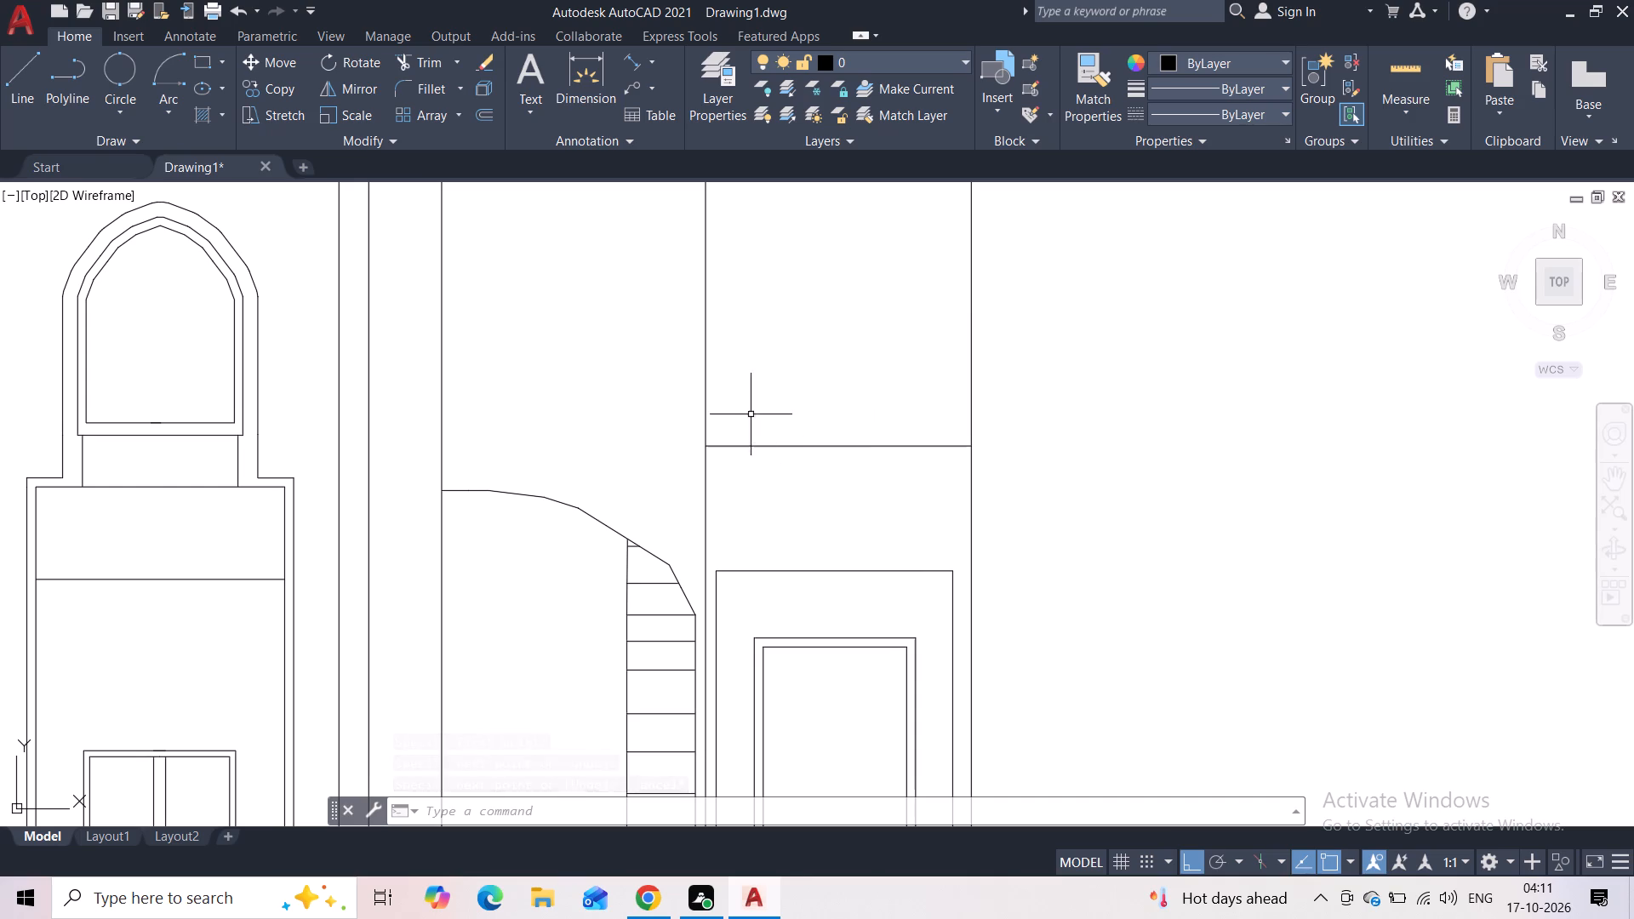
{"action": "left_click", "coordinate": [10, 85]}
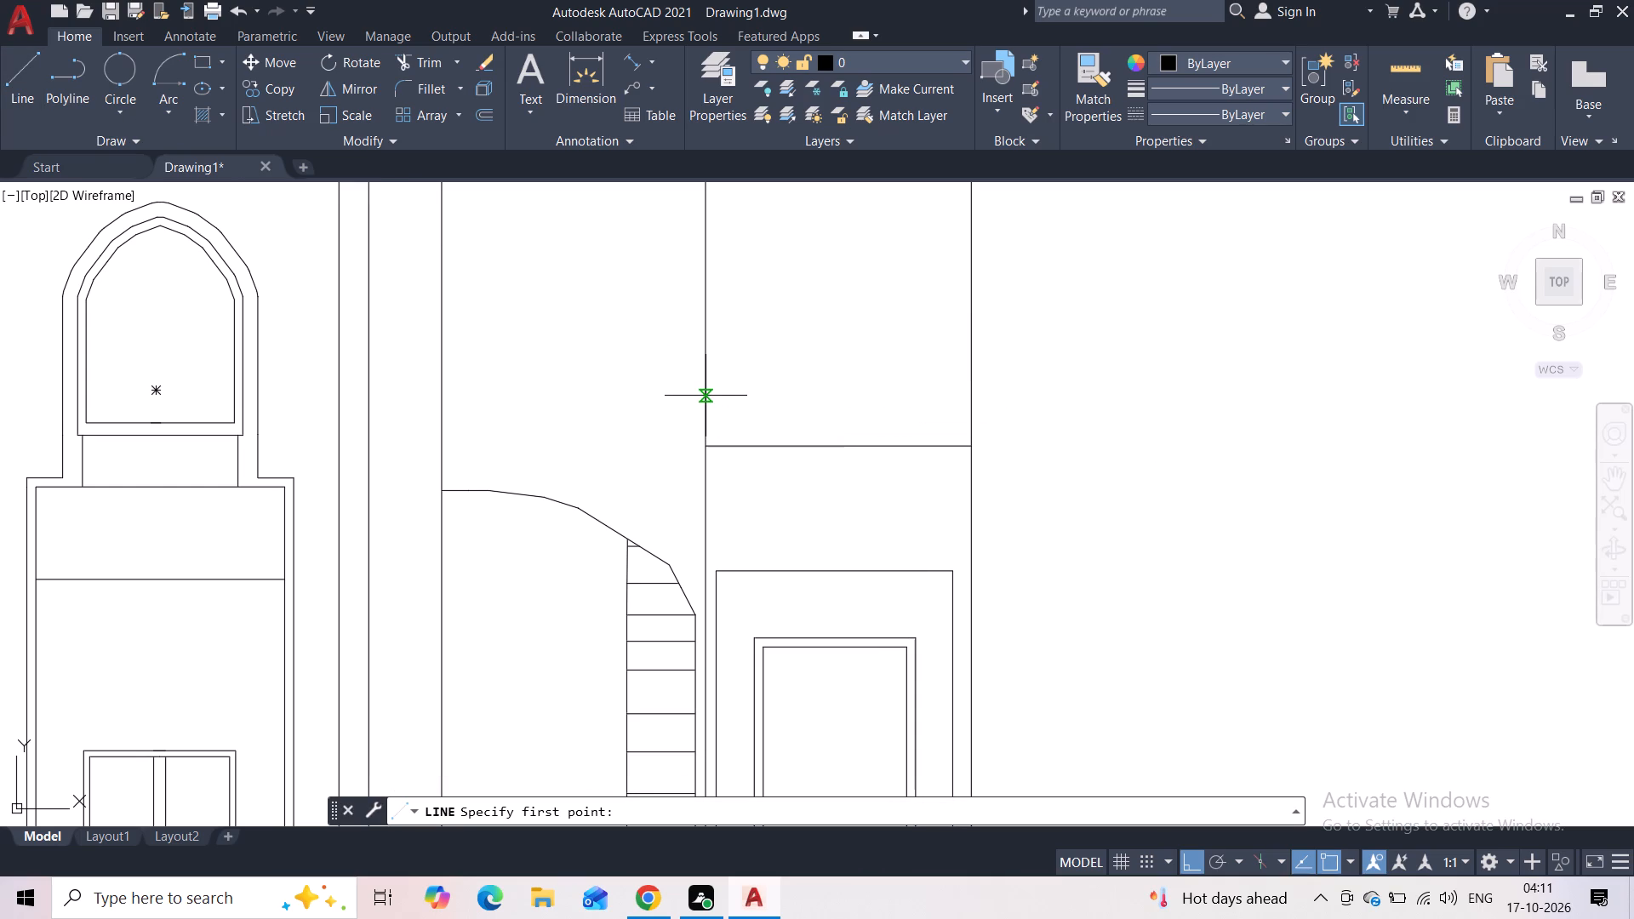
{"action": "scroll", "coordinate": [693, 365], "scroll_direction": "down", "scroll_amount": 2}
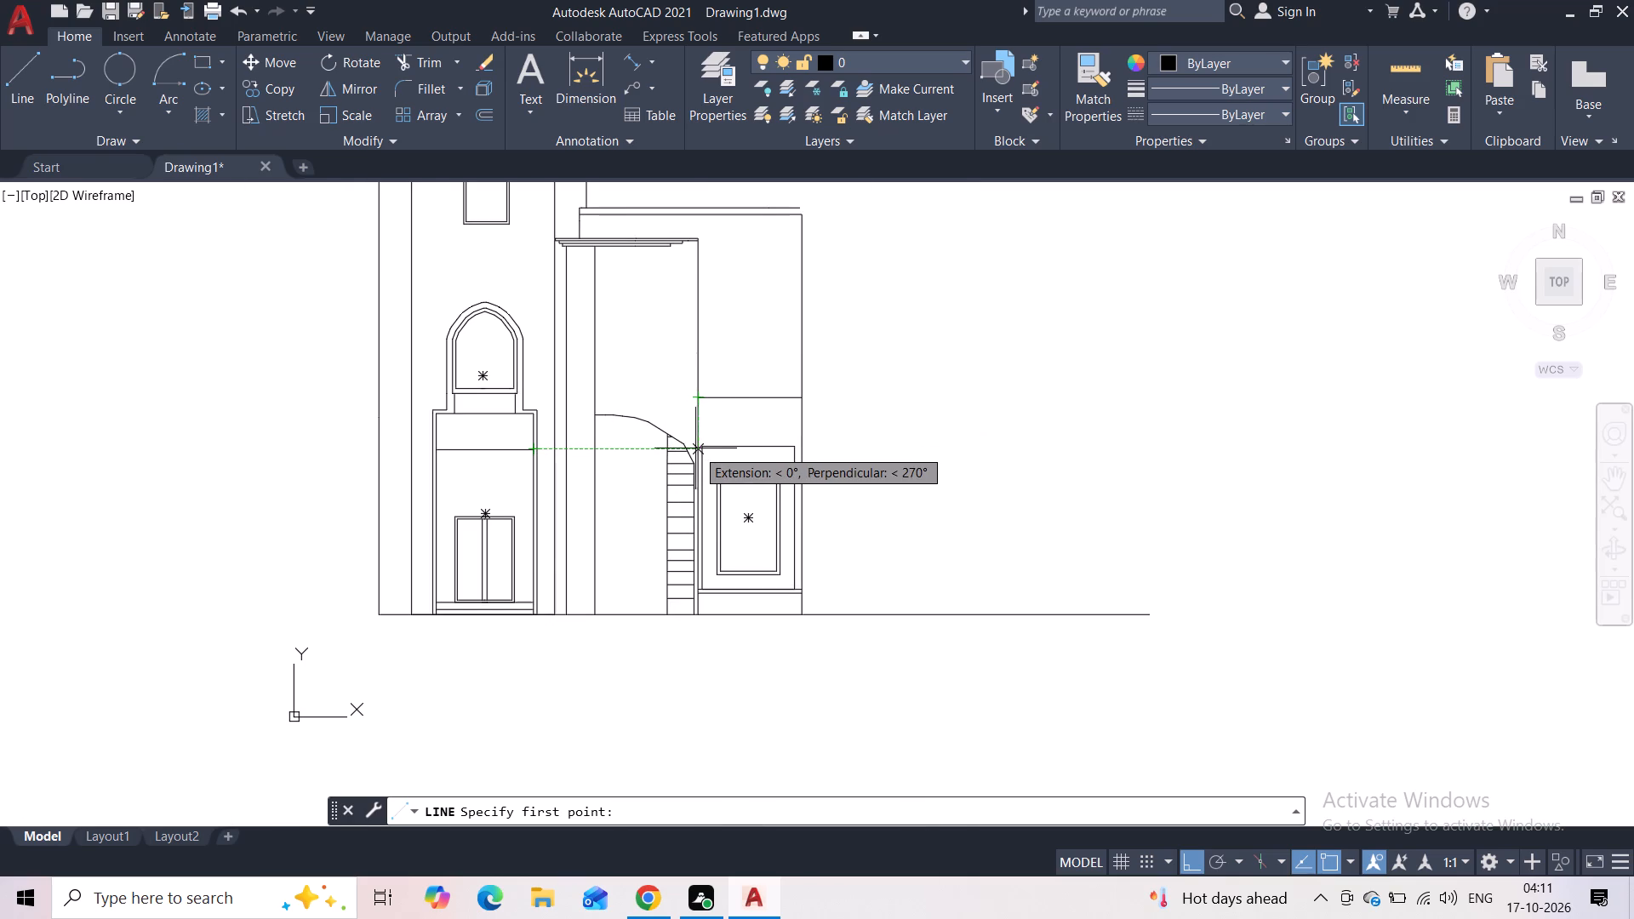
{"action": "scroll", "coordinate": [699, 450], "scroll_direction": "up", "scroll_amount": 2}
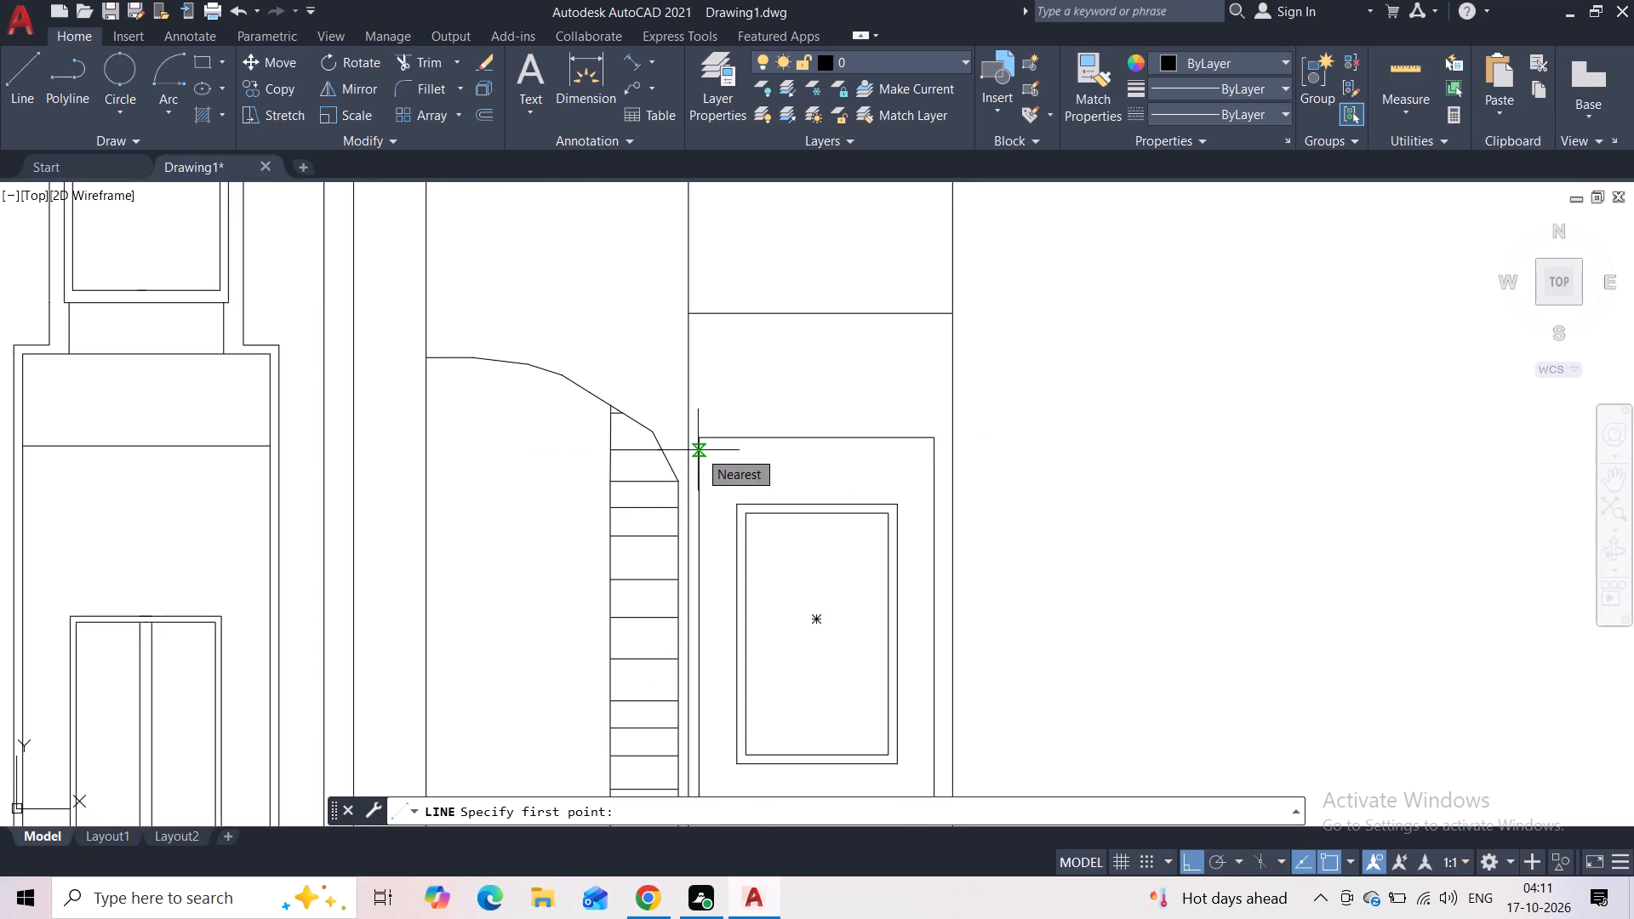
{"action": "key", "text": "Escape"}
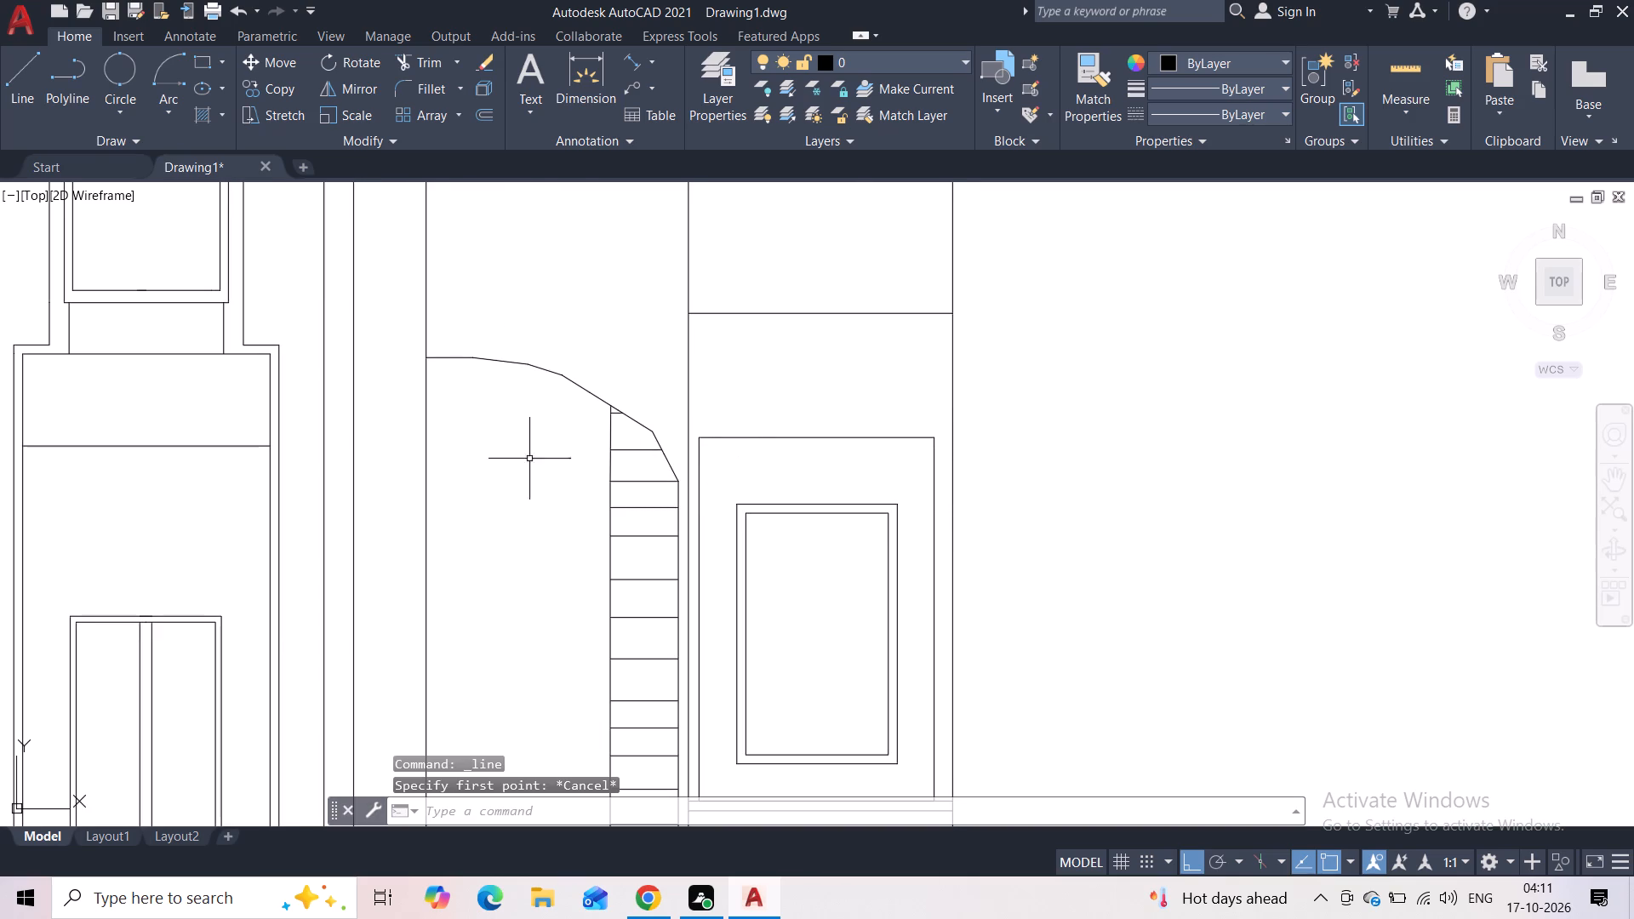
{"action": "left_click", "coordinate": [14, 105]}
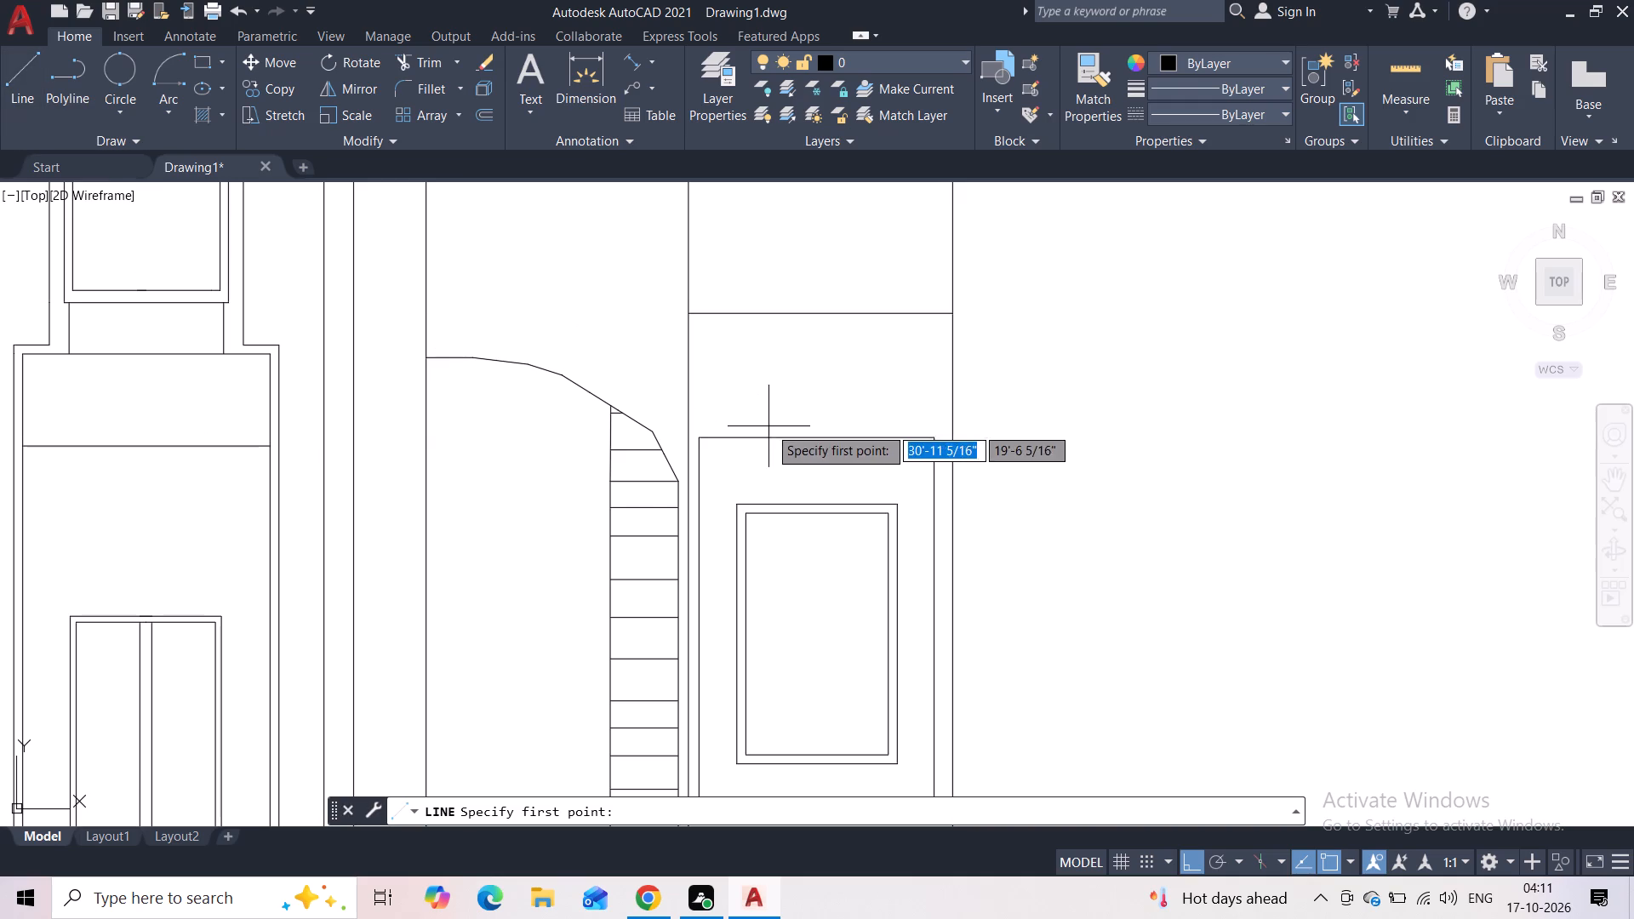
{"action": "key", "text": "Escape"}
Stretch the rectangular panel's top edge down to align with the horizontal line above the double door.
{"action": "left_click", "coordinate": [794, 435]}
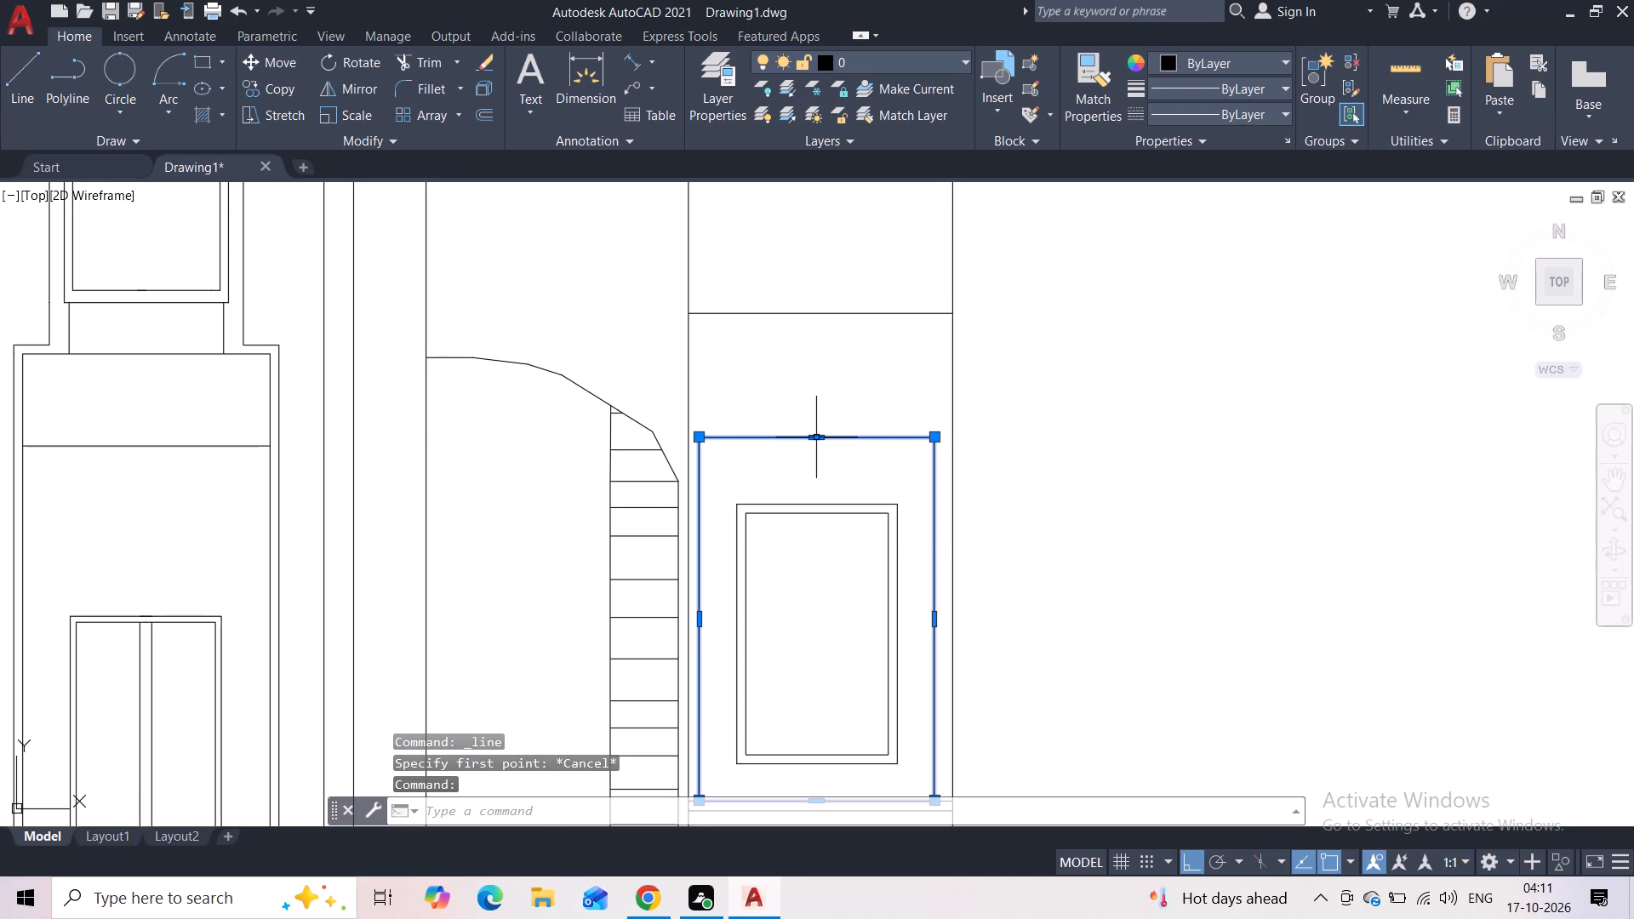
{"action": "left_click", "coordinate": [812, 437]}
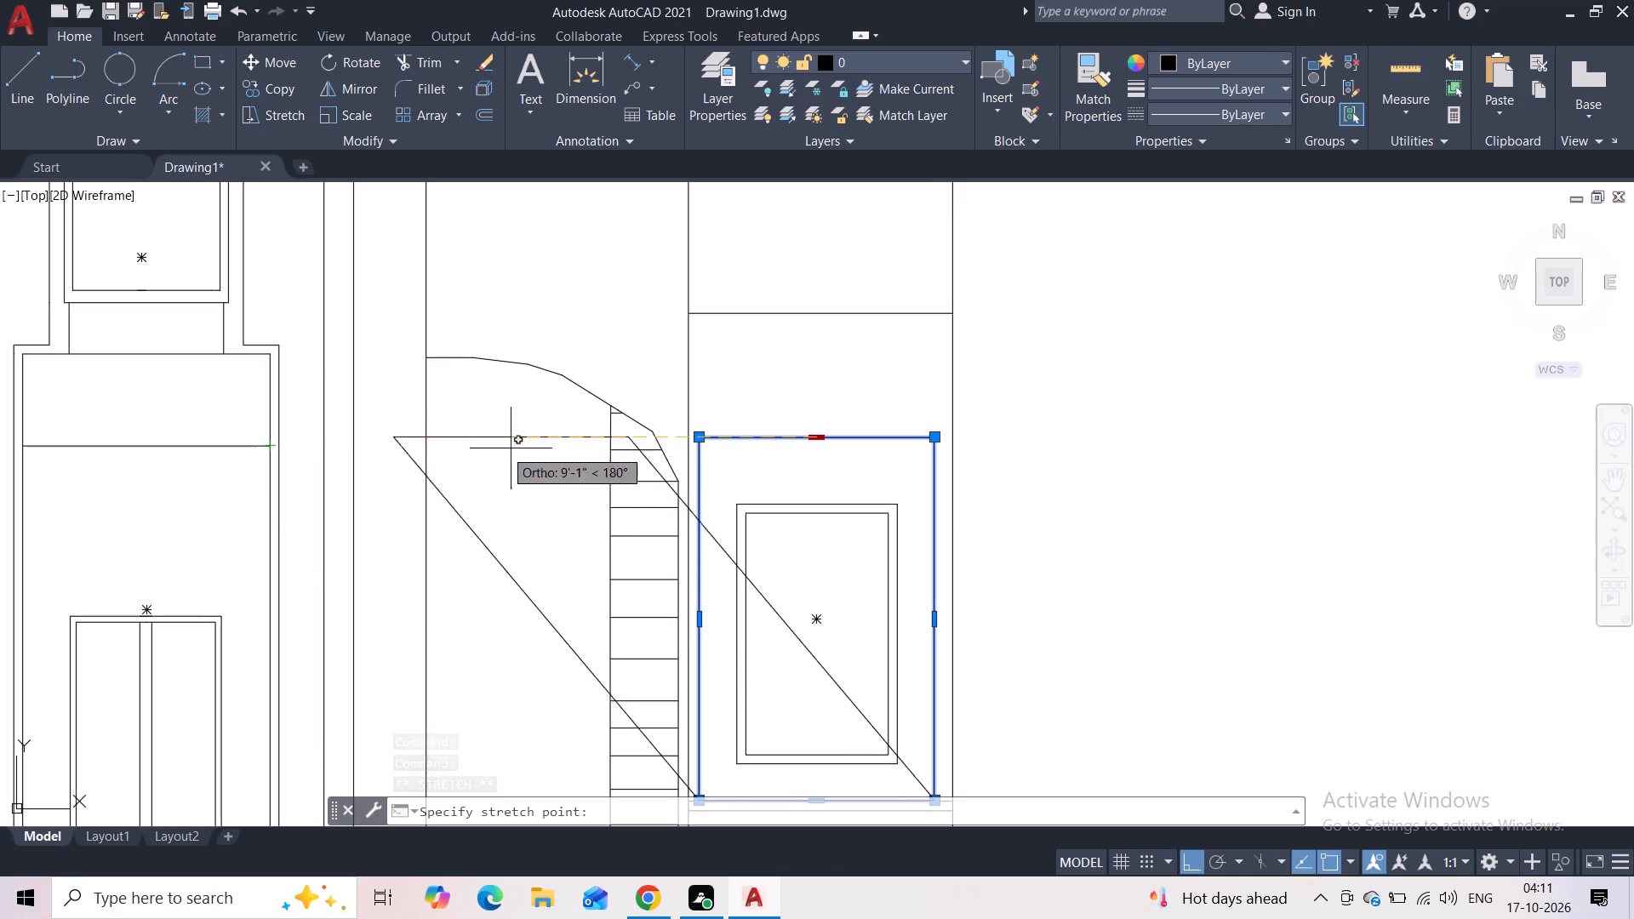
{"action": "left_click", "coordinate": [815, 451]}
{"action": "key", "text": "Escape"}
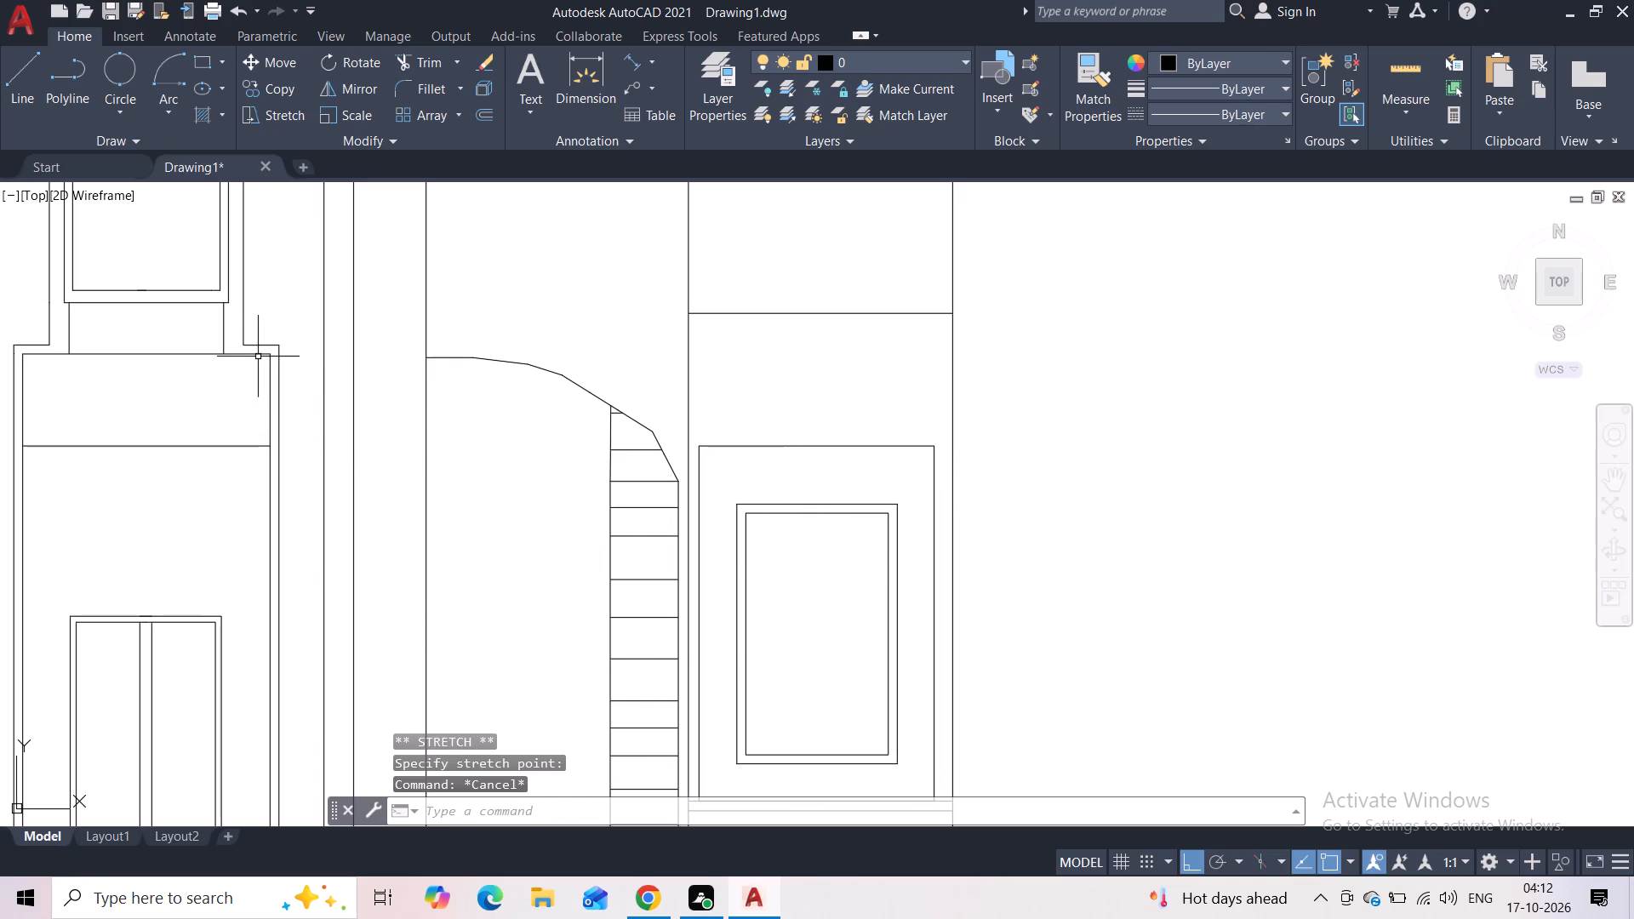
Move the horizontal line above the panel straight down to align with the inner top edge of the entrance surround.
{"action": "left_click", "coordinate": [719, 316]}
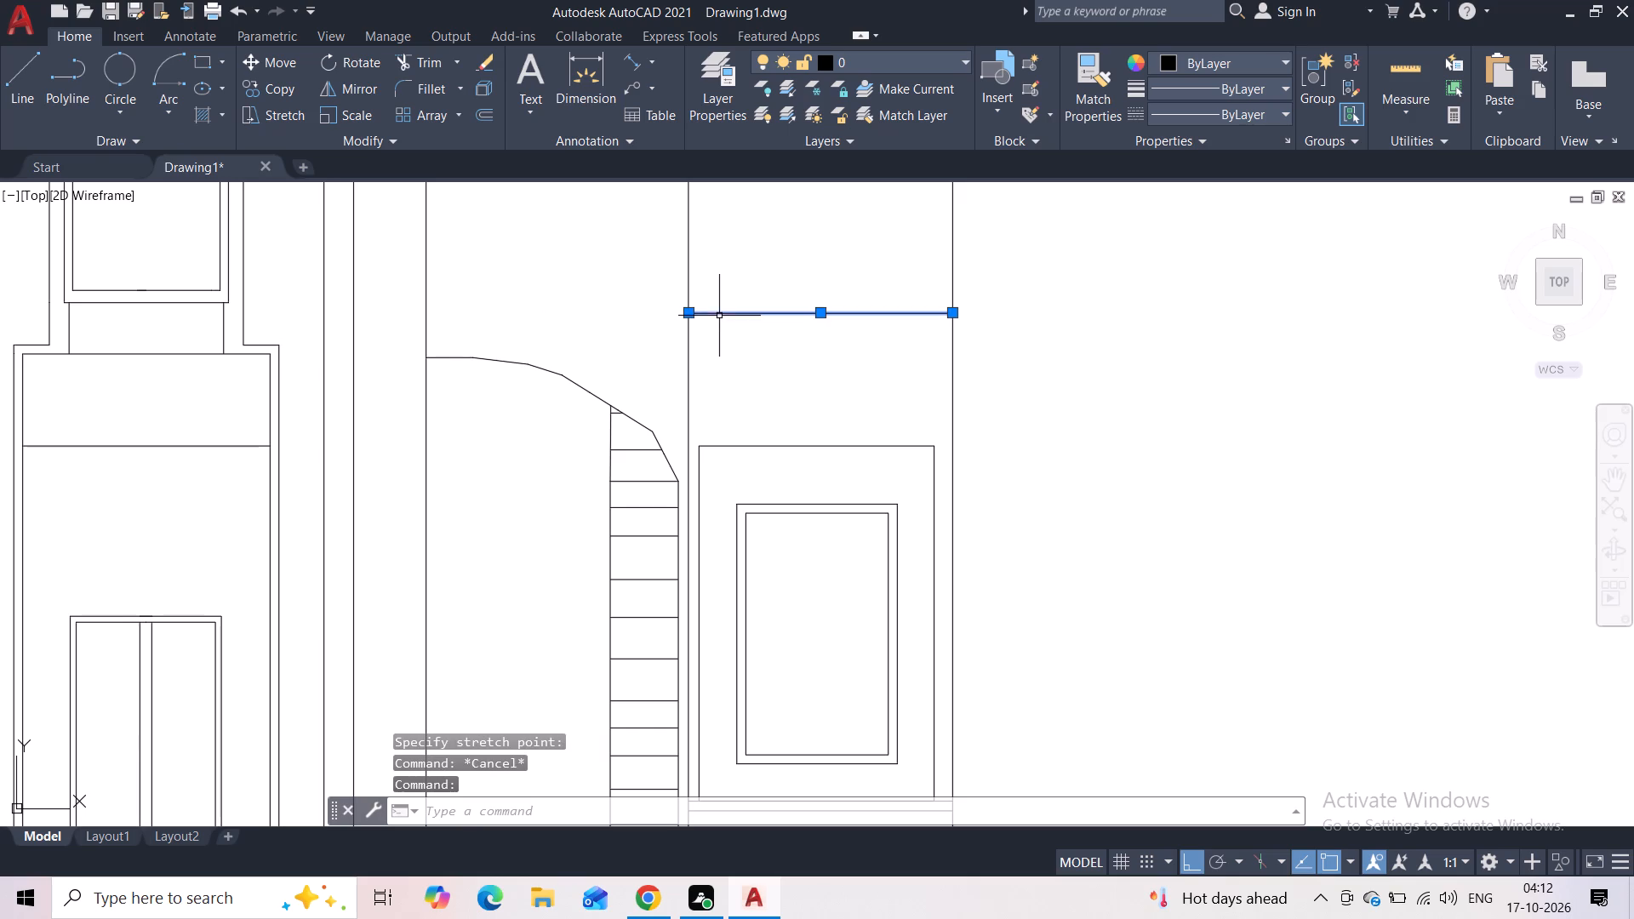
{"action": "left_click", "coordinate": [289, 61]}
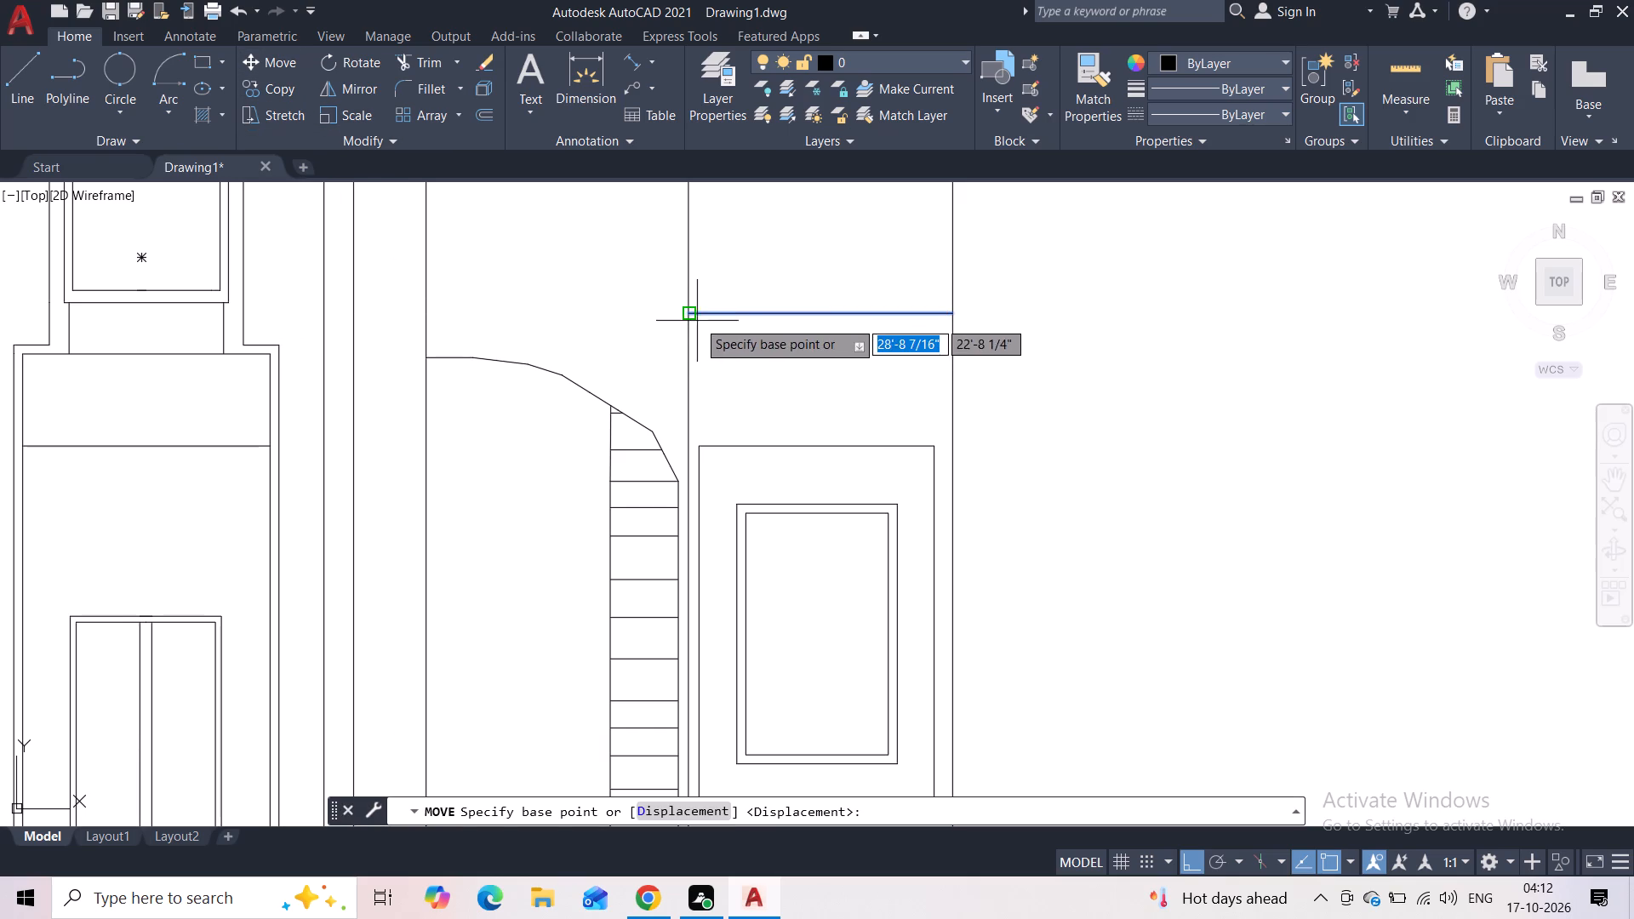
{"action": "left_click", "coordinate": [690, 315]}
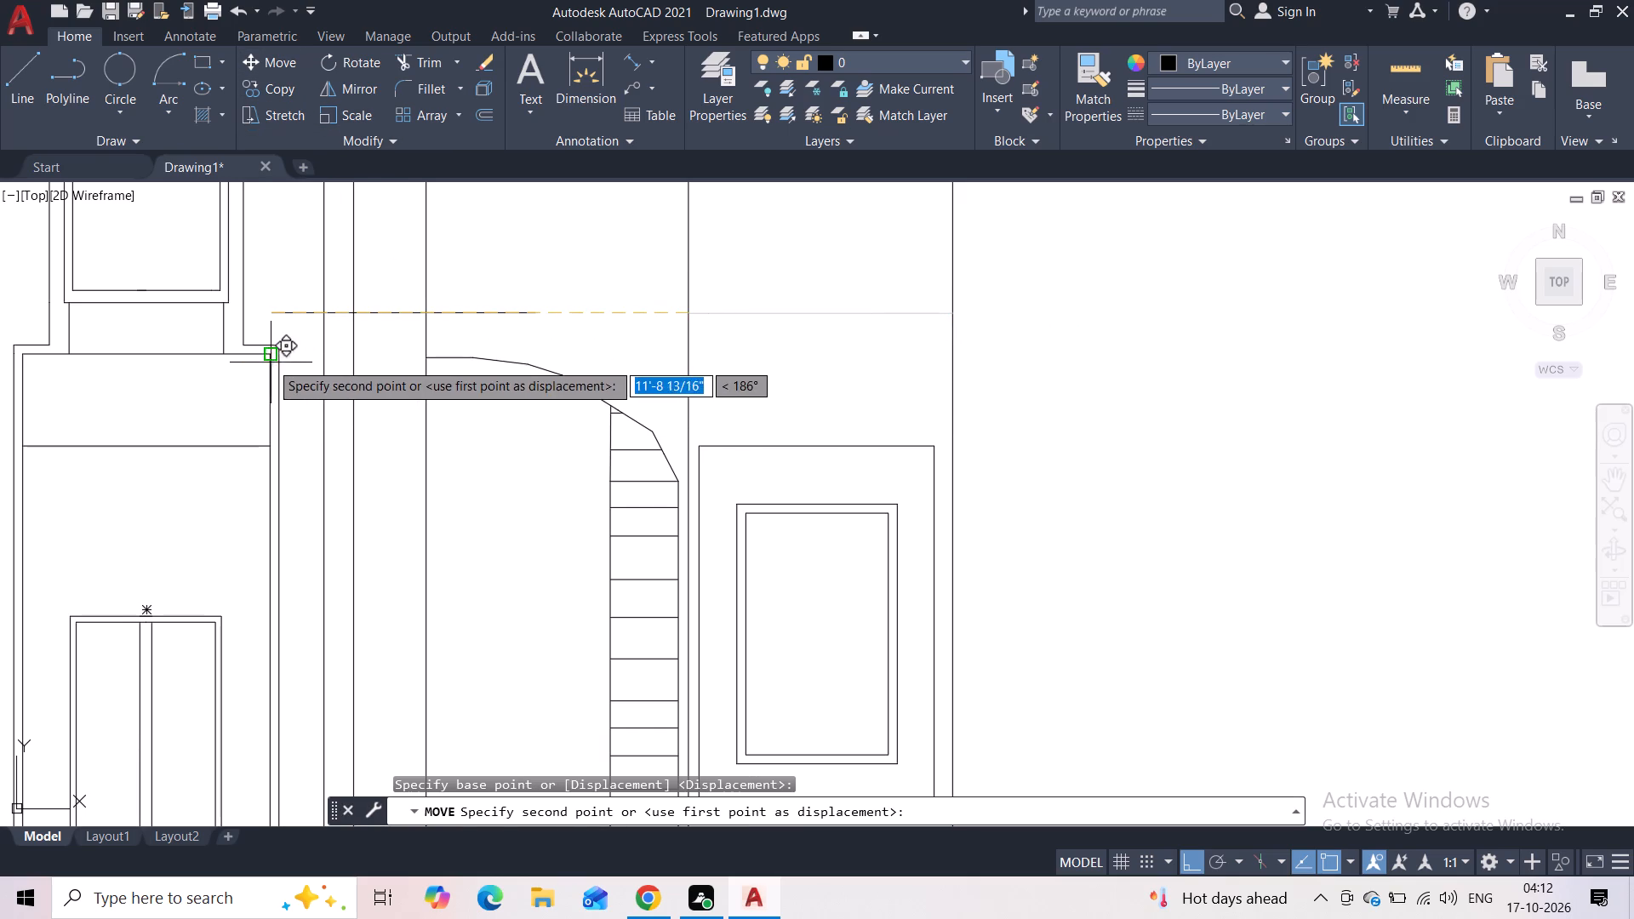
{"action": "left_click", "coordinate": [689, 355]}
Draw a second horizontal line across the outer bay, level with the bottom of the arched window's frame above the entrance.
{"action": "scroll", "coordinate": [746, 311], "scroll_direction": "down", "scroll_amount": 1}
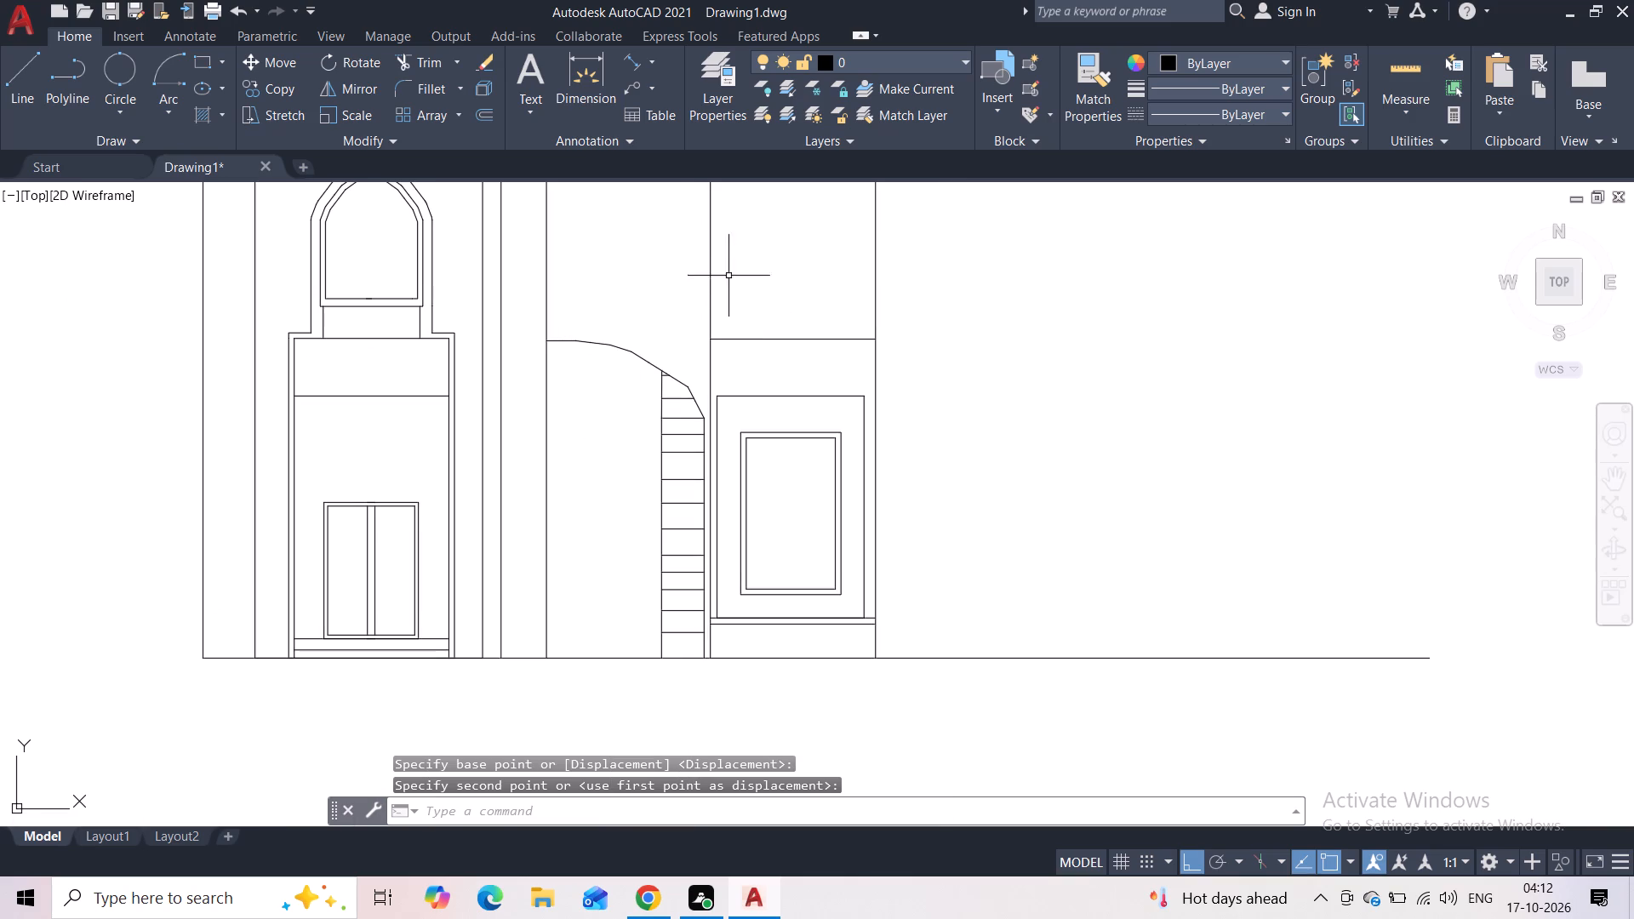
{"action": "middle_click_drag", "start_coordinate": [752, 289], "coordinate": [738, 351]}
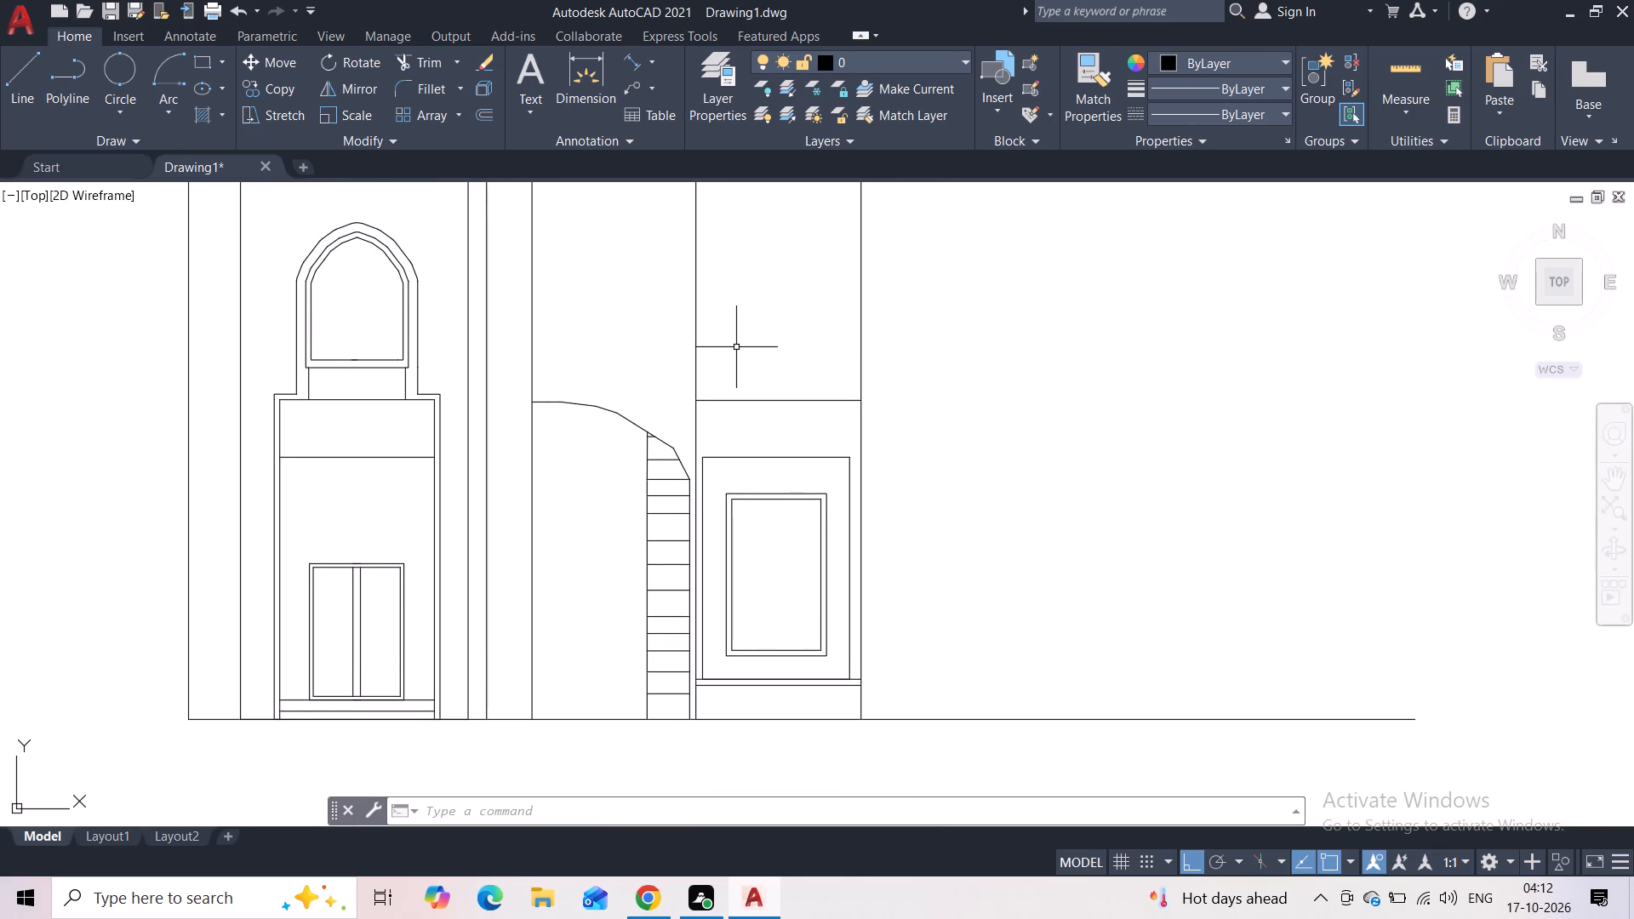
{"action": "left_click", "coordinate": [36, 88]}
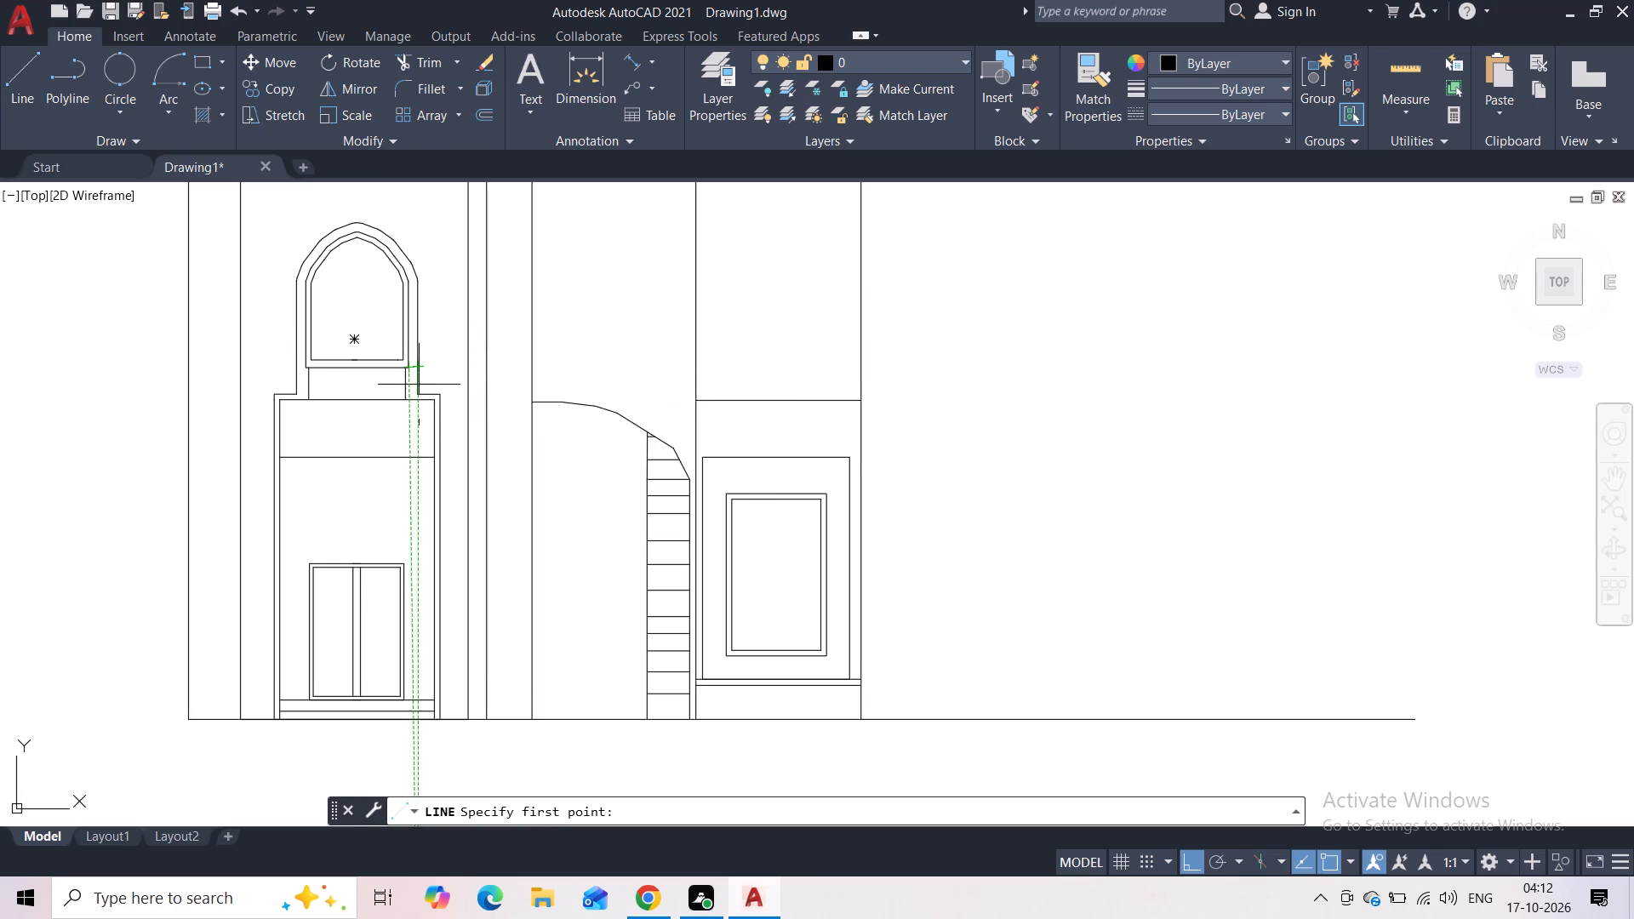
{"action": "scroll", "coordinate": [403, 374], "scroll_direction": "up", "scroll_amount": 3}
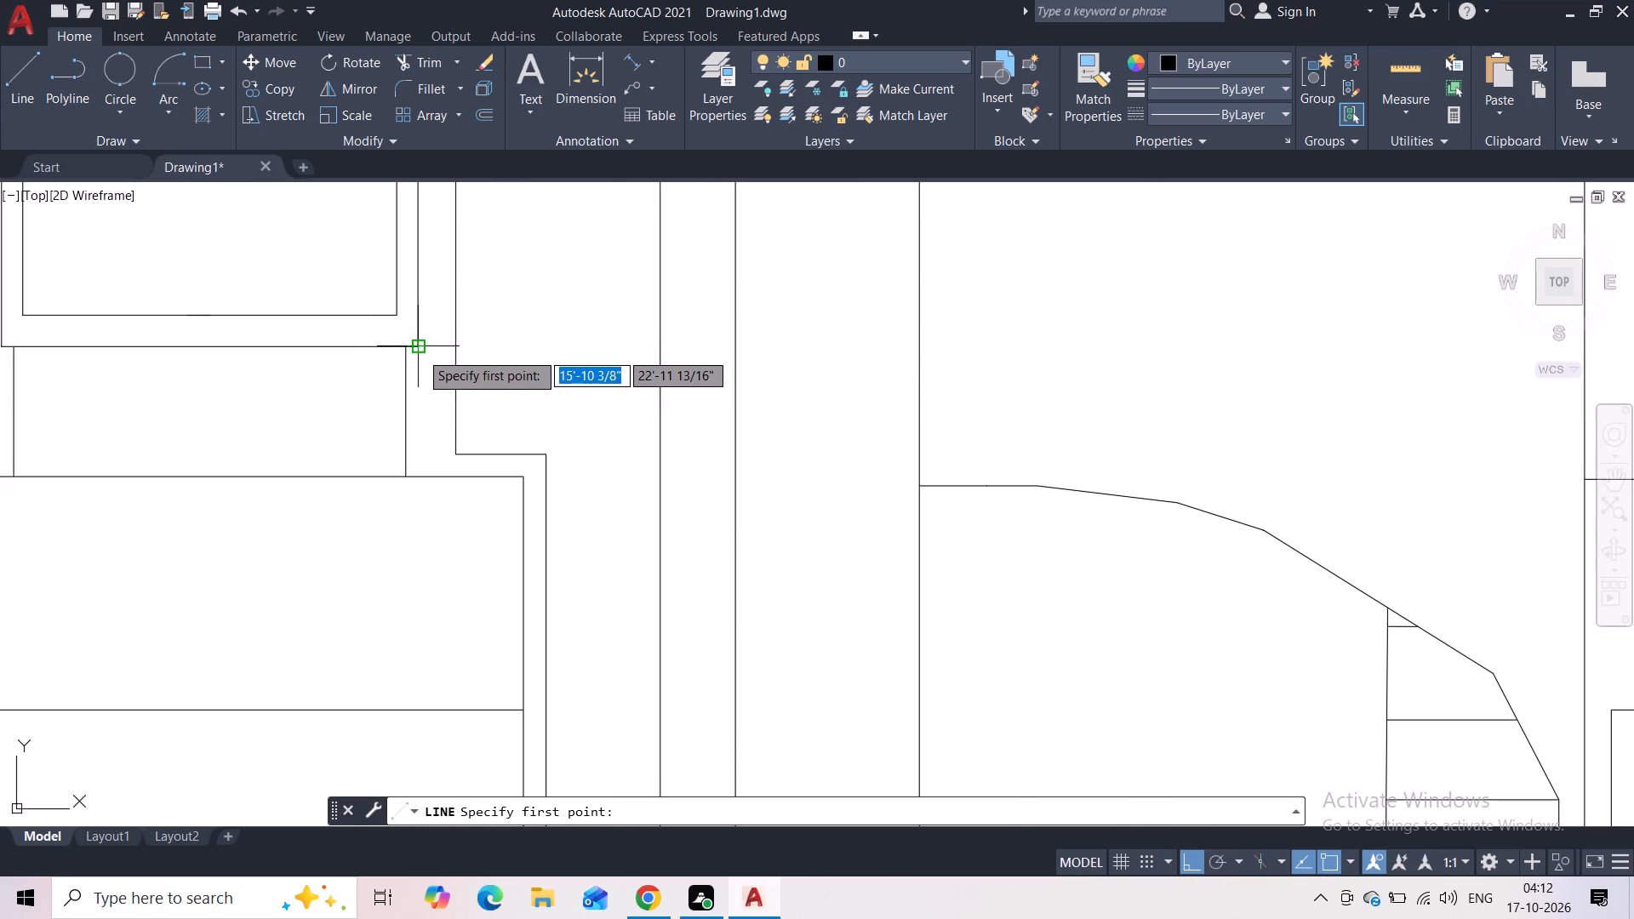
{"action": "scroll", "coordinate": [763, 359], "scroll_direction": "down", "scroll_amount": 2}
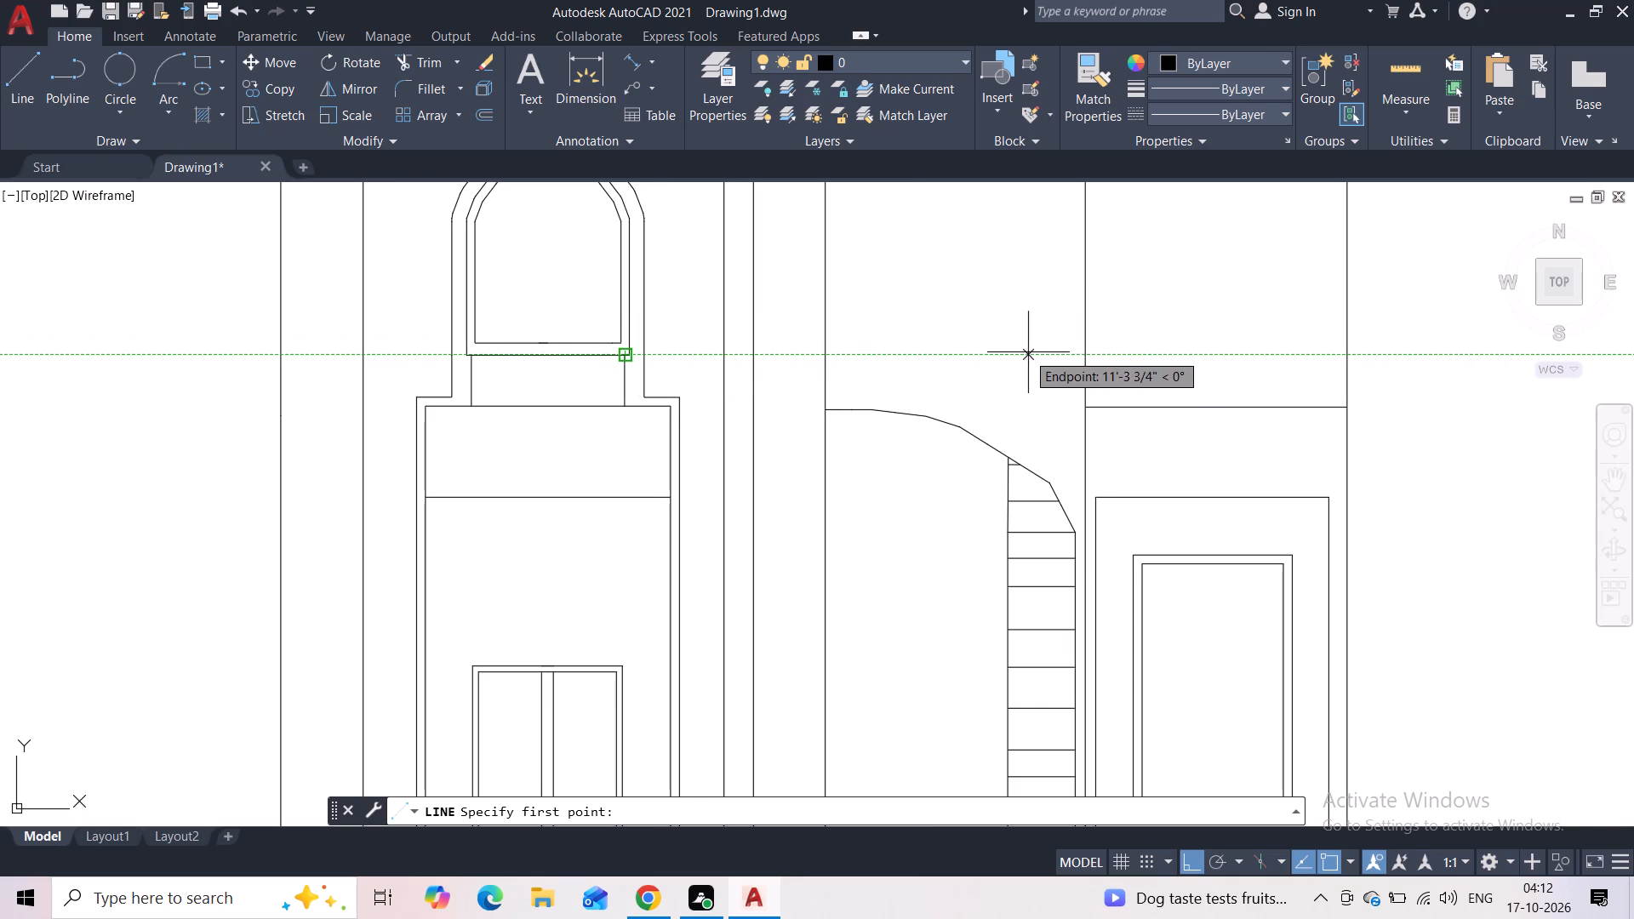
{"action": "left_click", "coordinate": [1083, 353]}
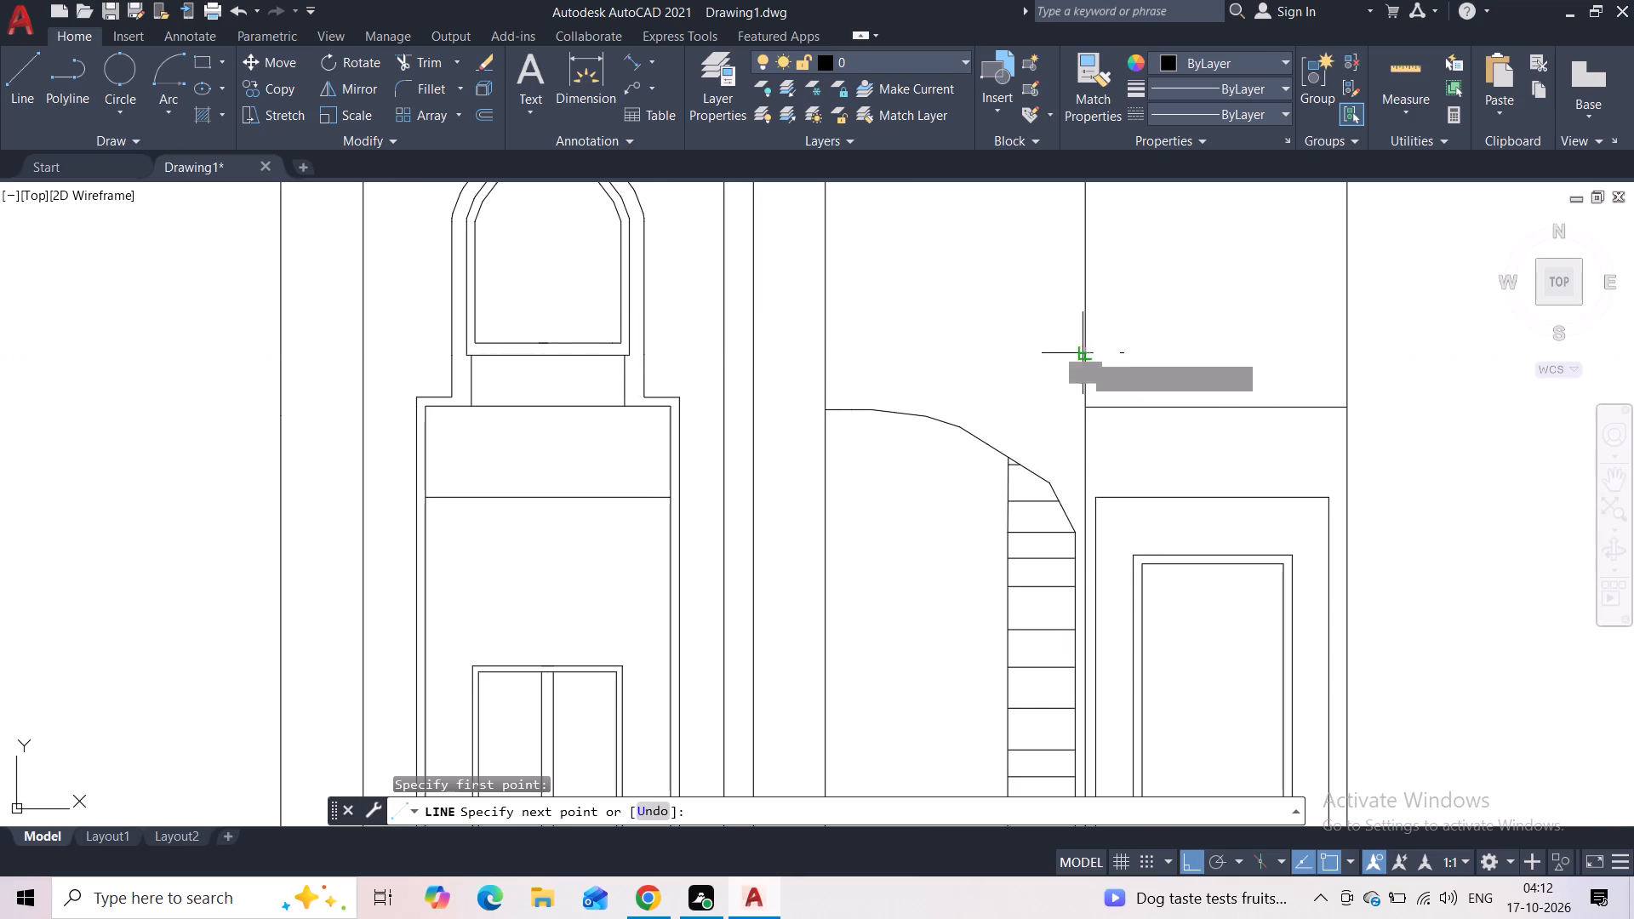
{"action": "left_click", "coordinate": [1344, 350]}
{"action": "key", "text": "Escape"}
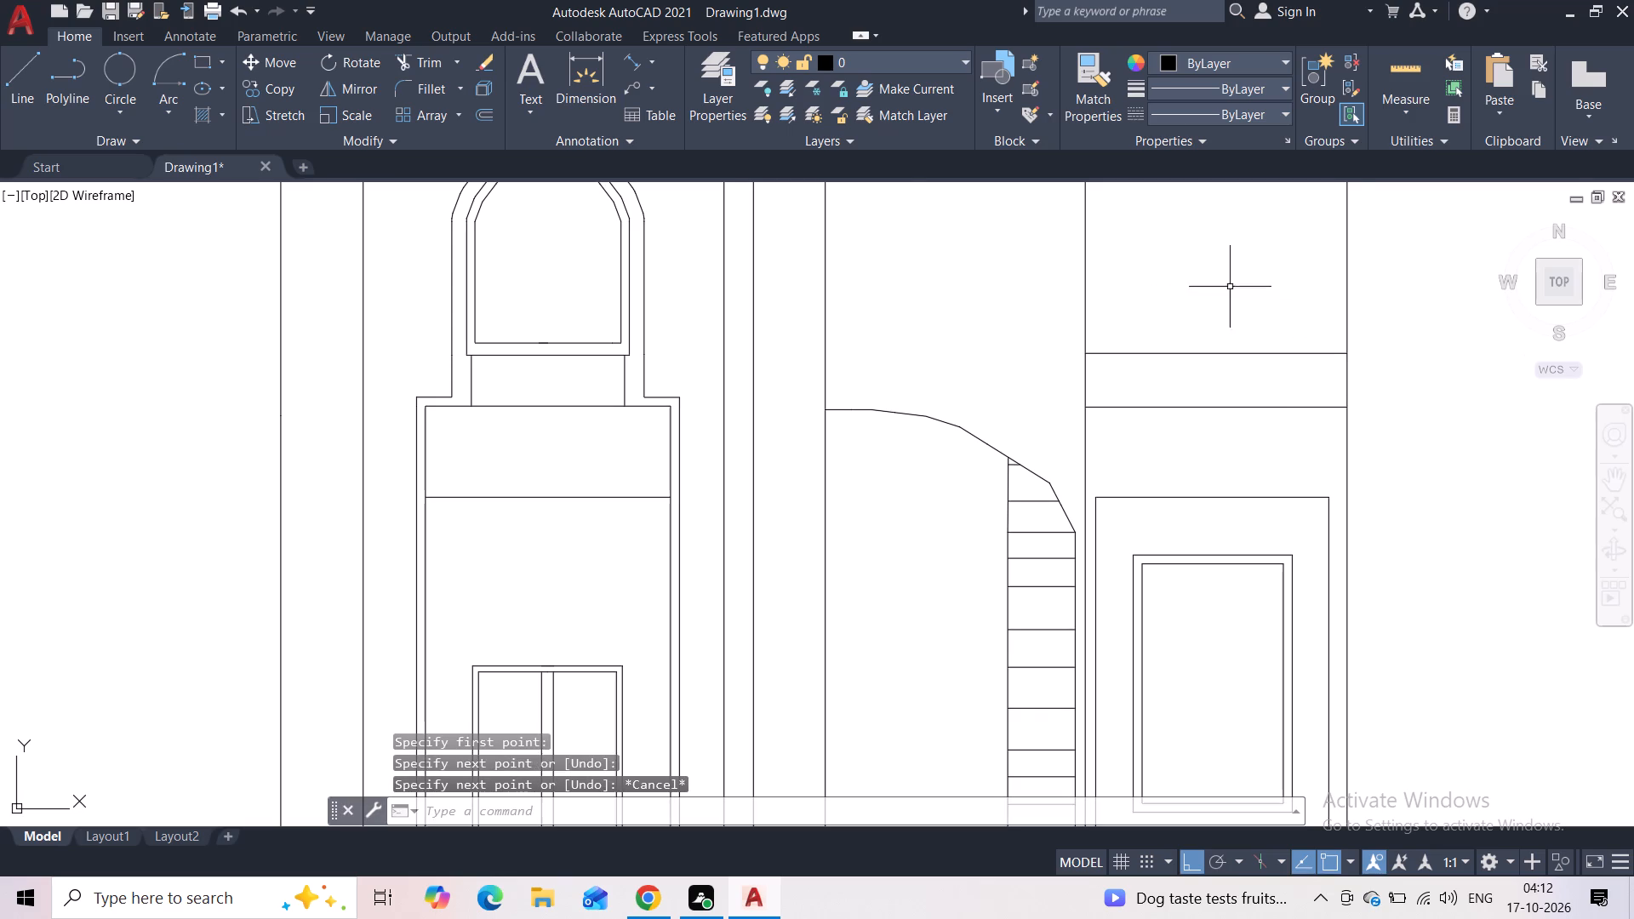
Draw a vertical centre line about 8'-2" tall upward from the midpoint of the bay's upper horizontal line.
{"action": "scroll", "coordinate": [1223, 277], "scroll_direction": "down", "scroll_amount": 2}
{"action": "middle_click_drag", "start_coordinate": [1223, 277], "coordinate": [1202, 323]}
{"action": "scroll", "coordinate": [1202, 323], "scroll_direction": "up", "scroll_amount": 2}
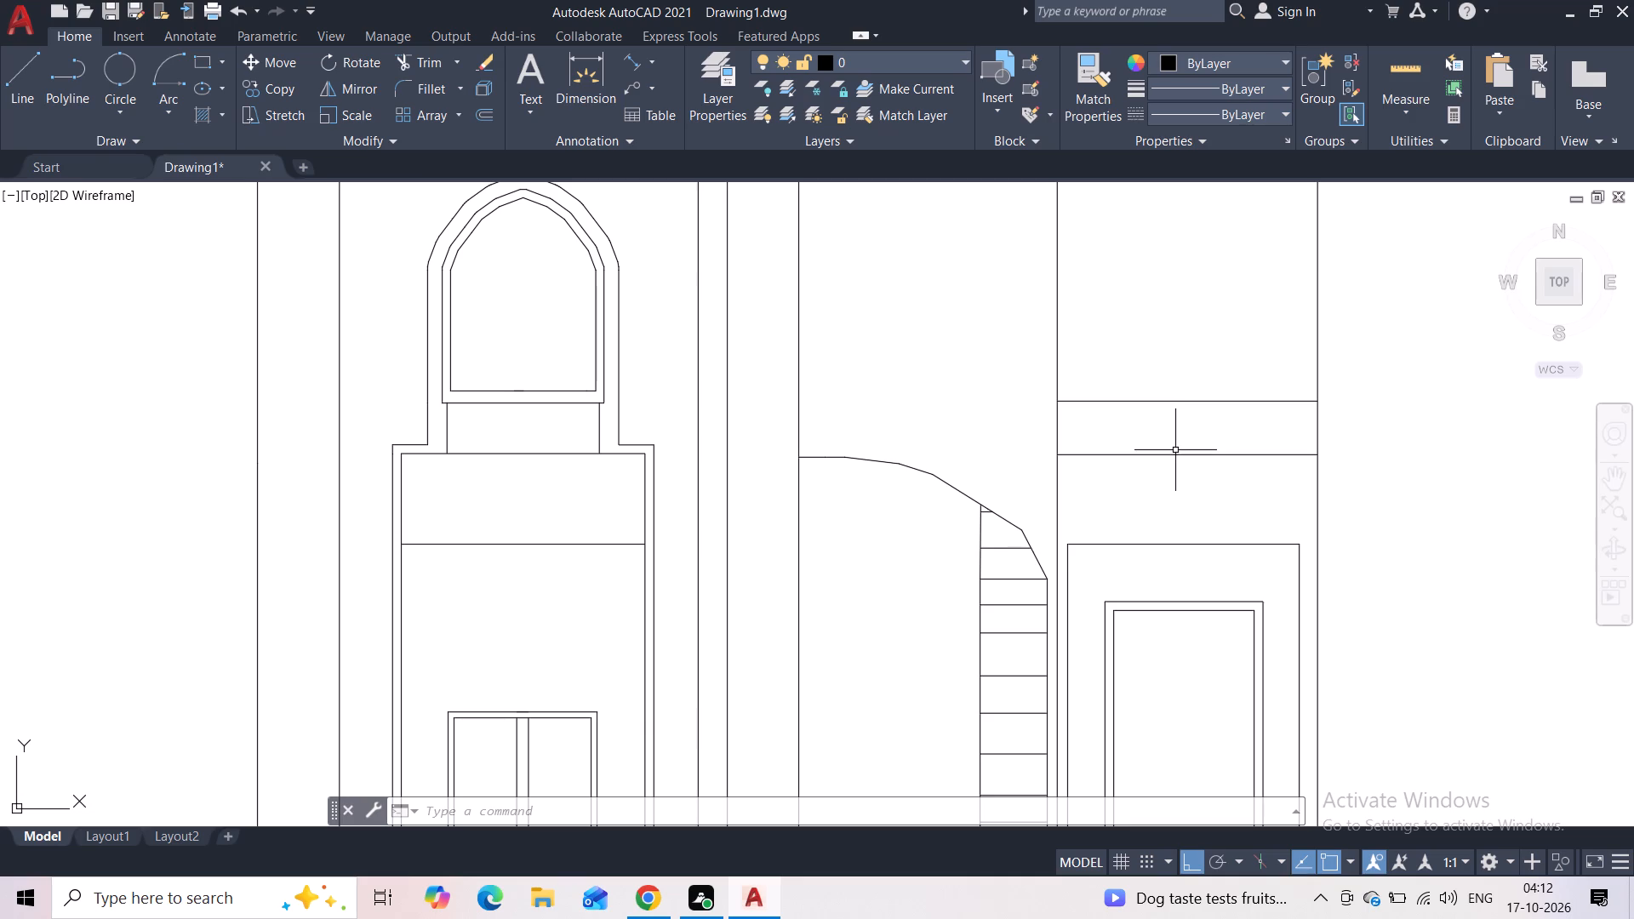
{"action": "left_click", "coordinate": [20, 88]}
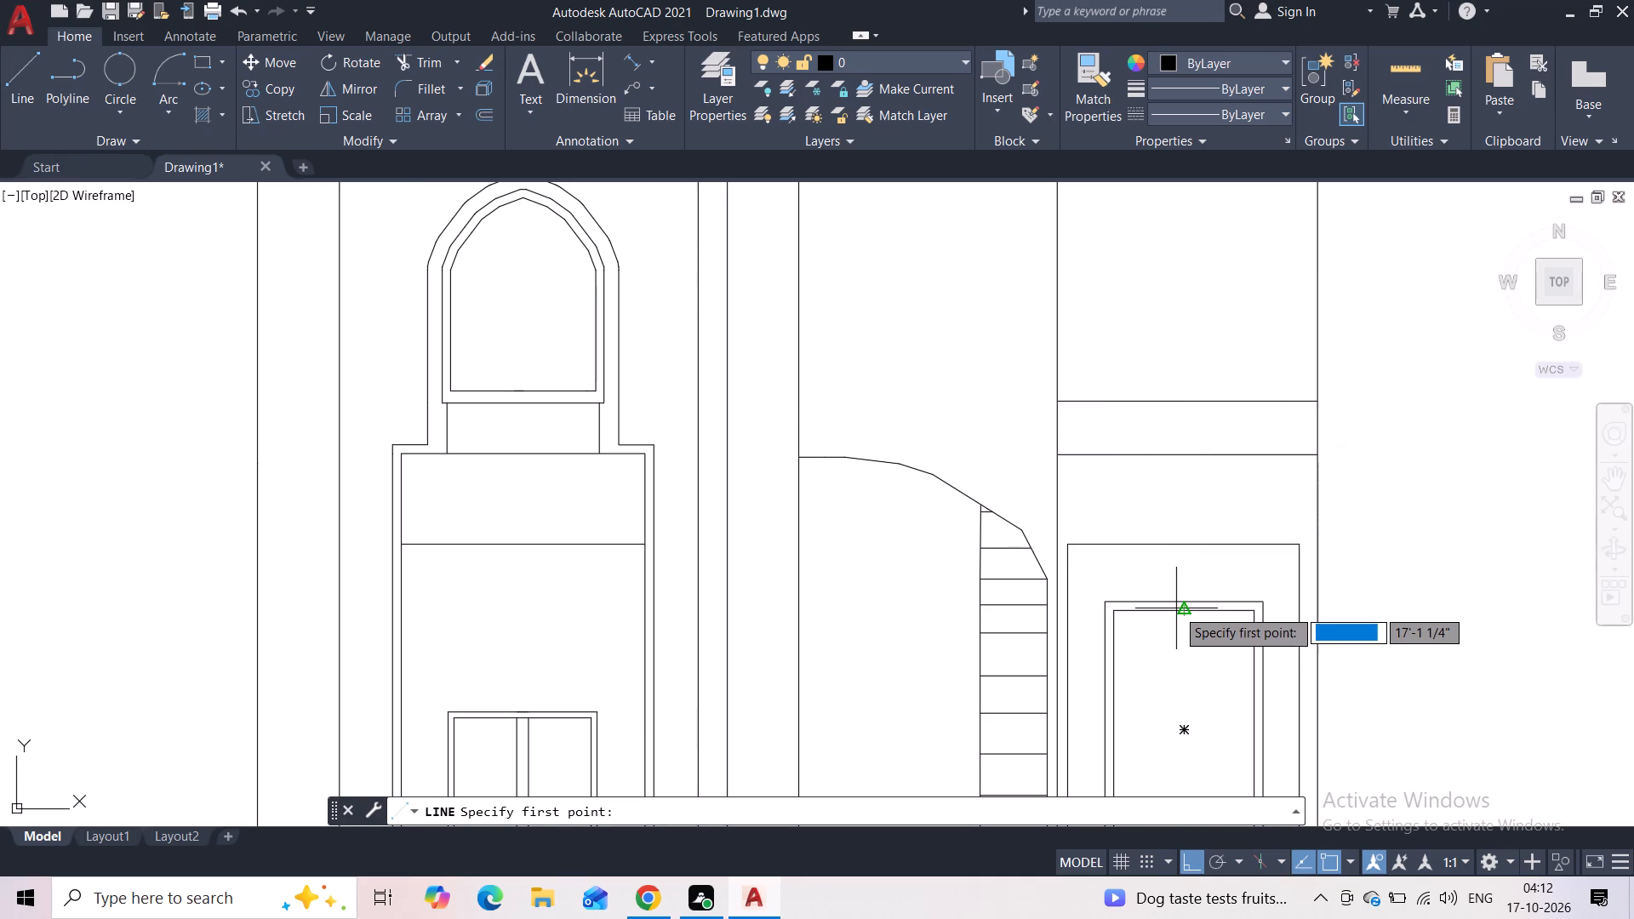
{"action": "left_click", "coordinate": [1186, 400]}
{"action": "middle_click_drag", "start_coordinate": [1181, 247], "coordinate": [1144, 513]}
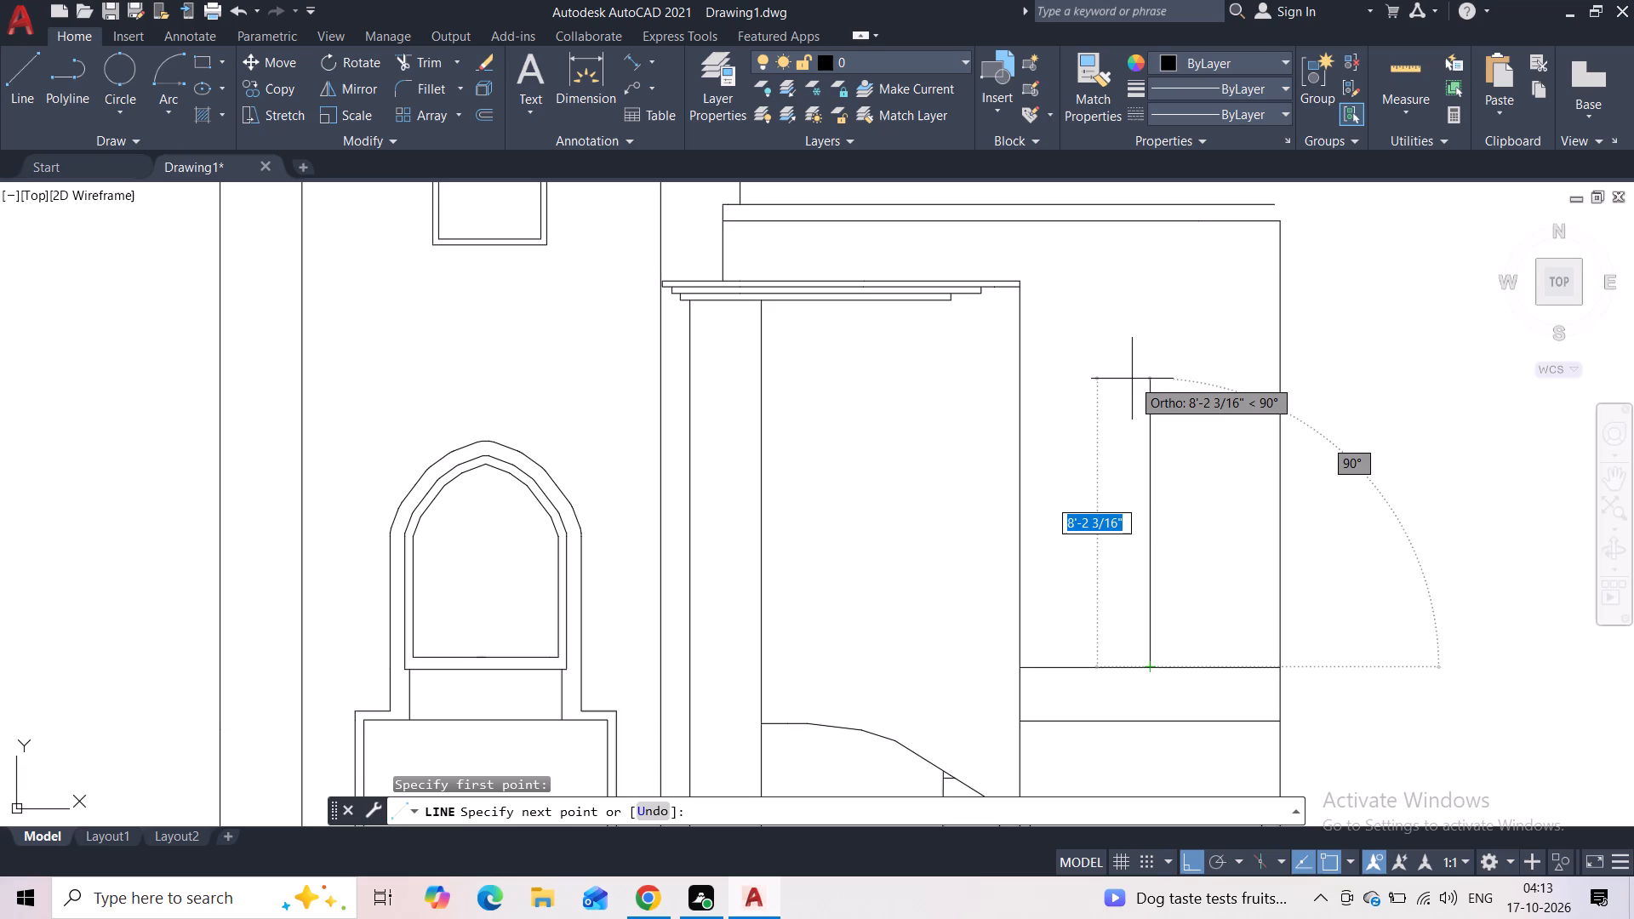
{"action": "left_click", "coordinate": [1132, 379]}
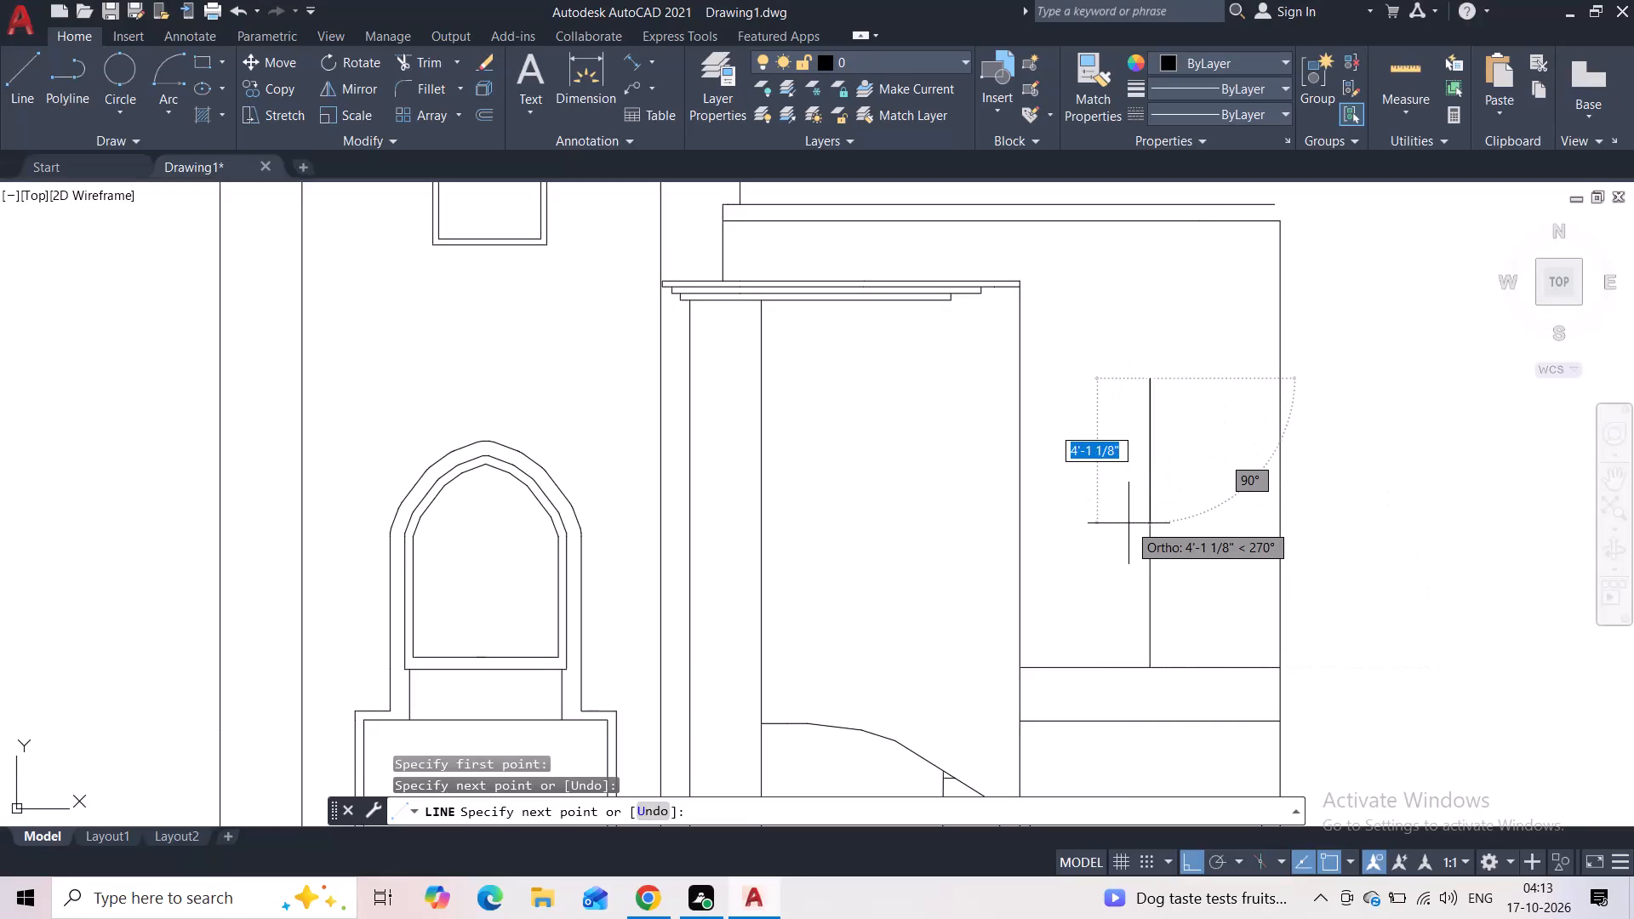
{"action": "key", "text": "Escape"}
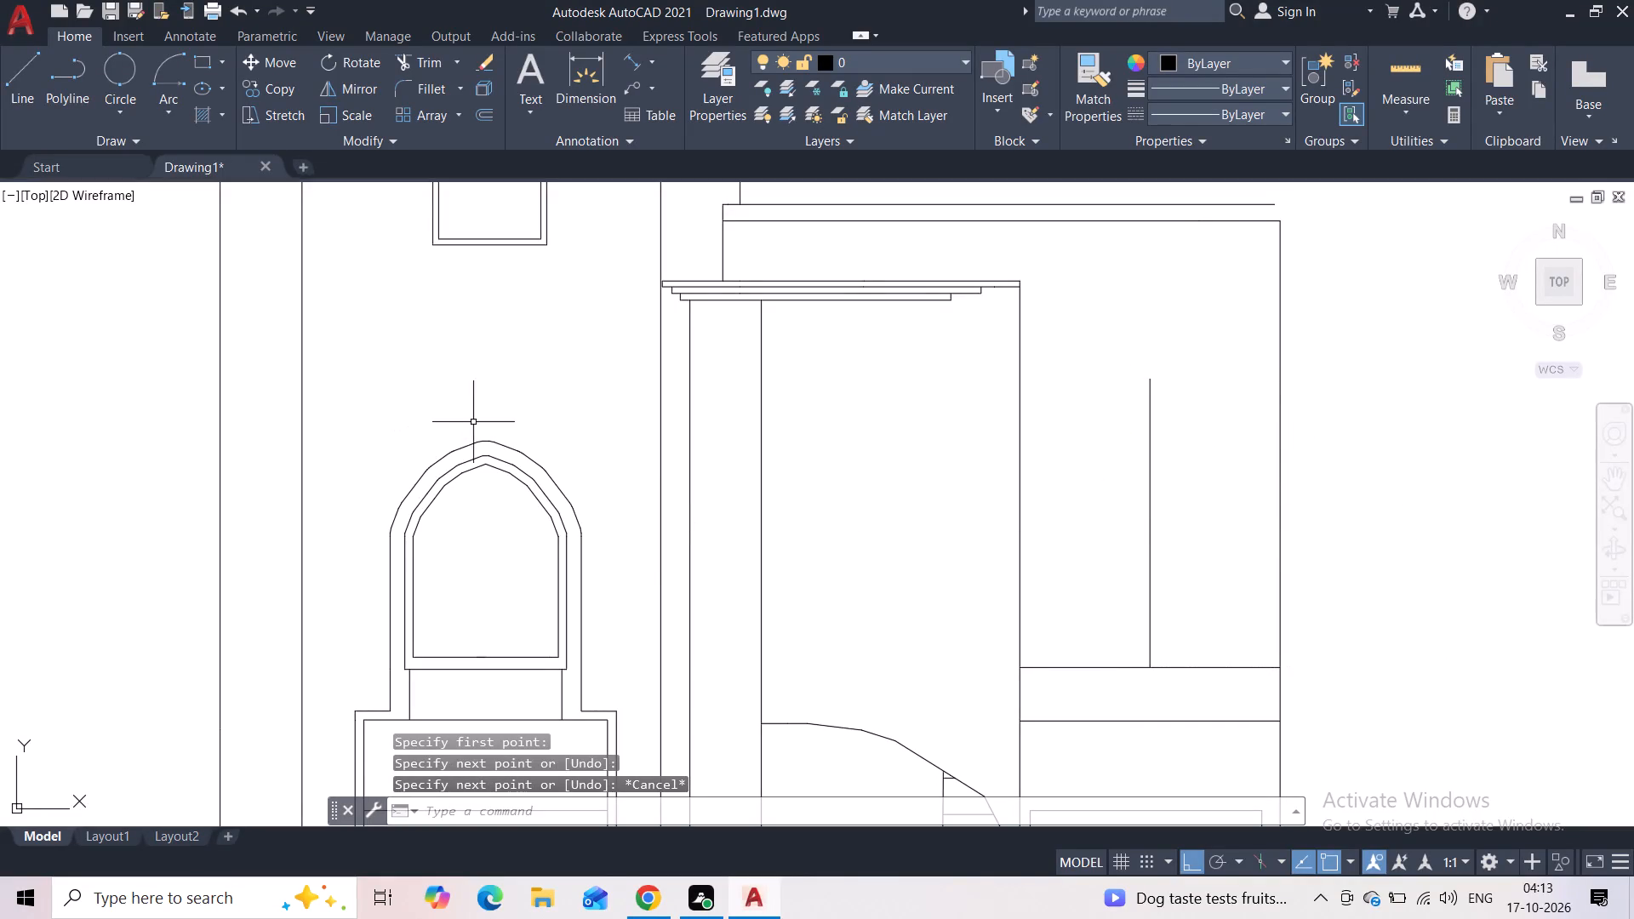
Shorten the vertical centre line by lowering its top end about 1'.
{"action": "left_click", "coordinate": [1153, 390]}
{"action": "left_click", "coordinate": [1150, 383]}
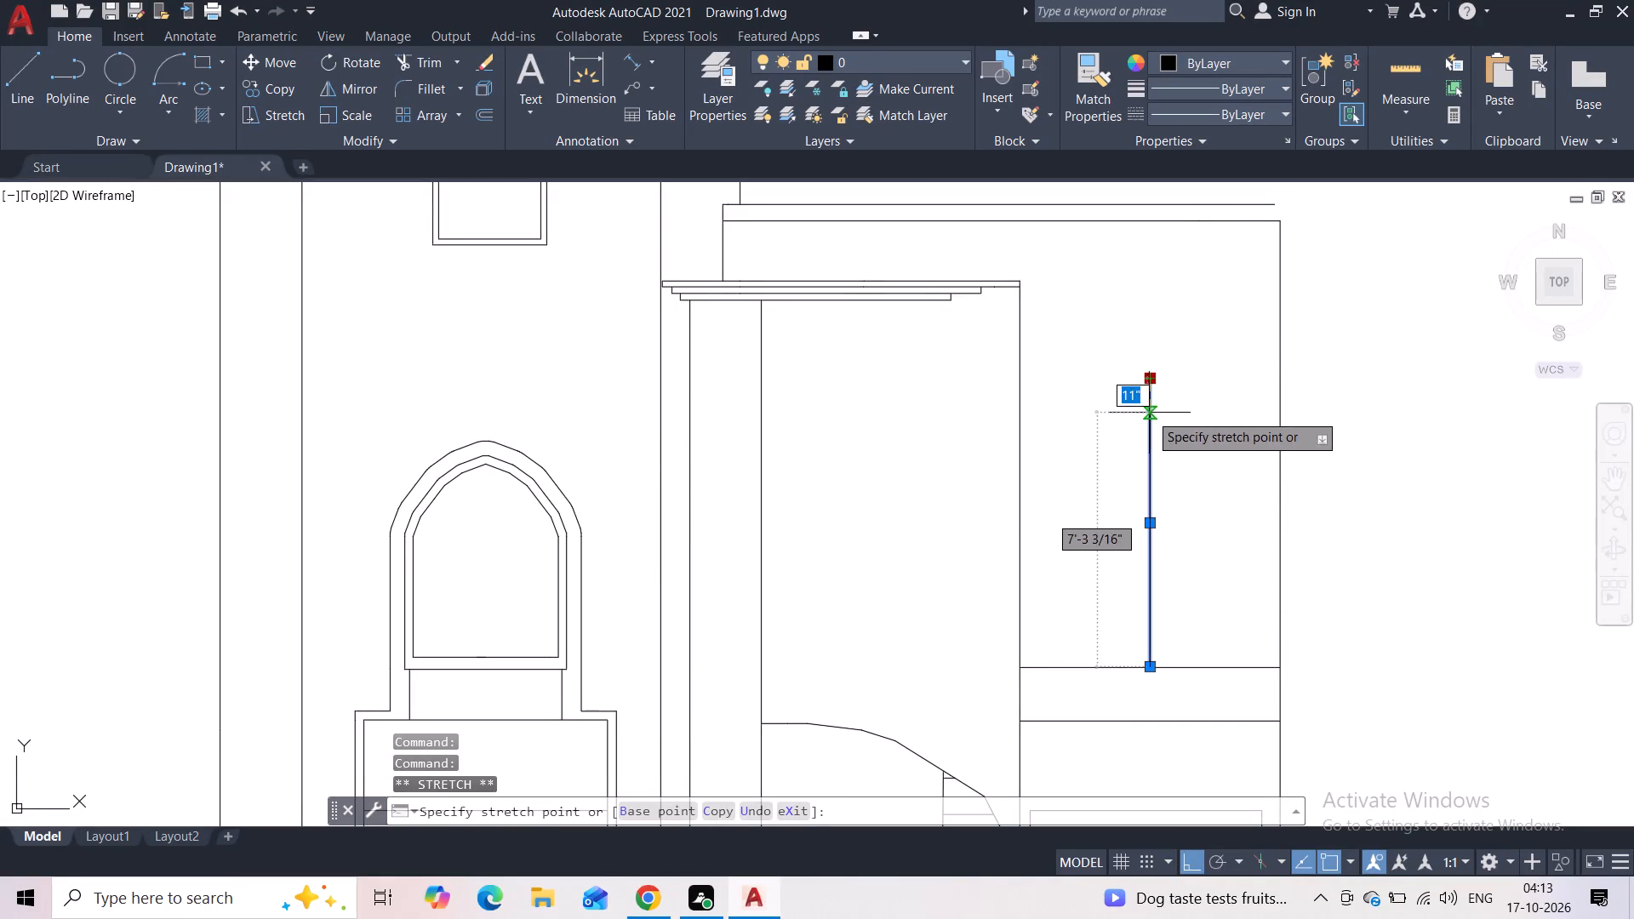
{"action": "left_click", "coordinate": [1147, 417]}
{"action": "key", "text": "Escape"}
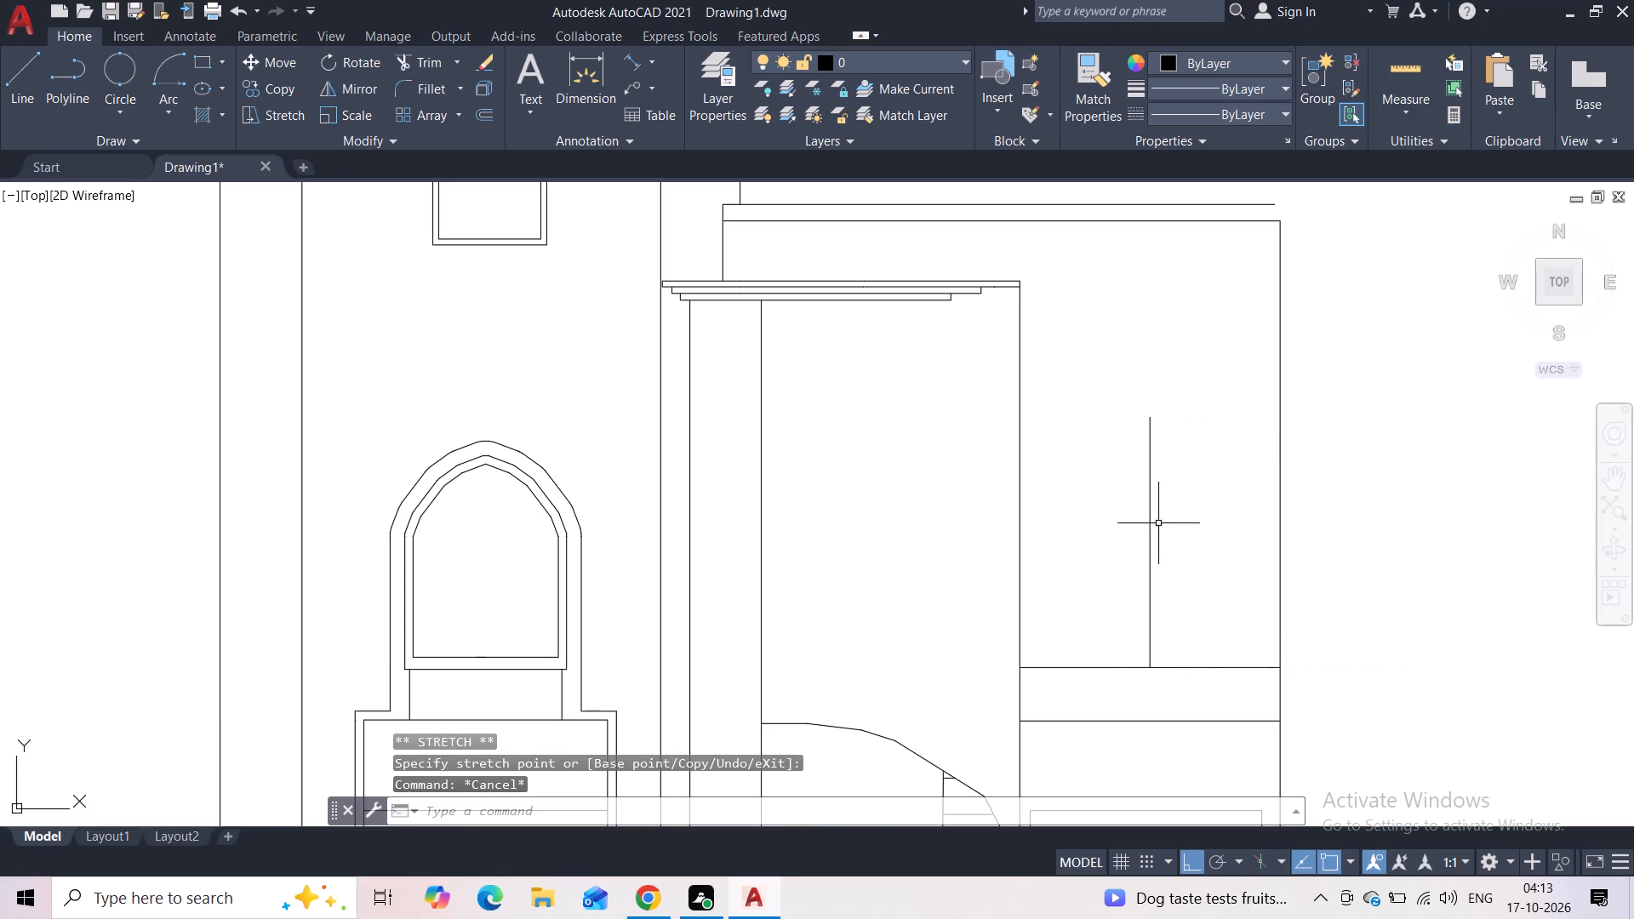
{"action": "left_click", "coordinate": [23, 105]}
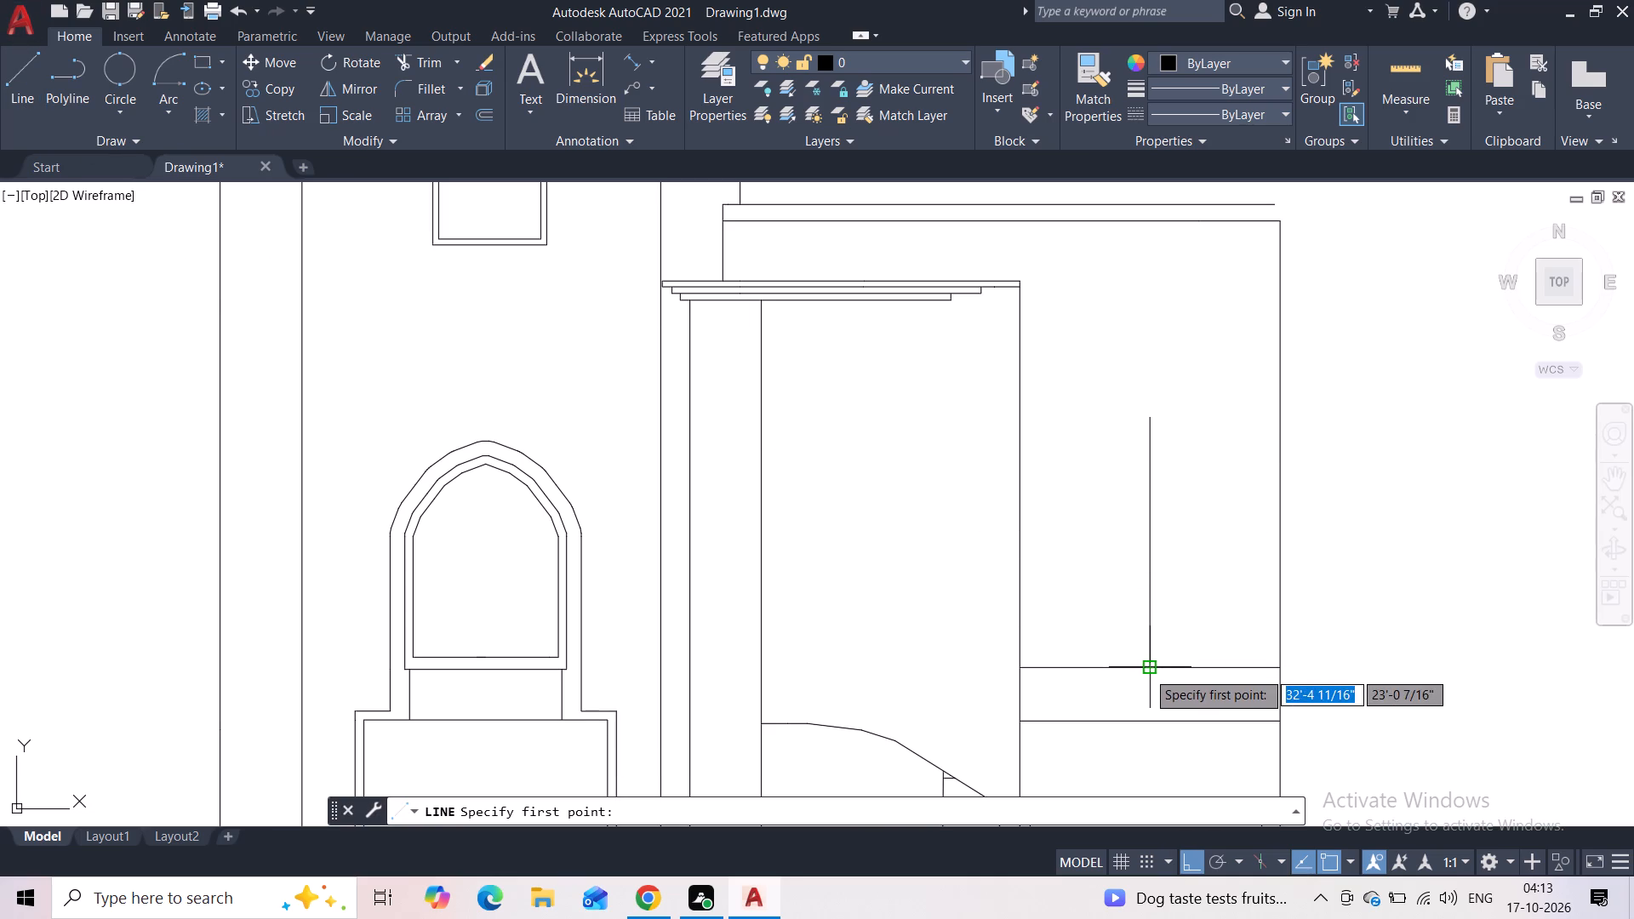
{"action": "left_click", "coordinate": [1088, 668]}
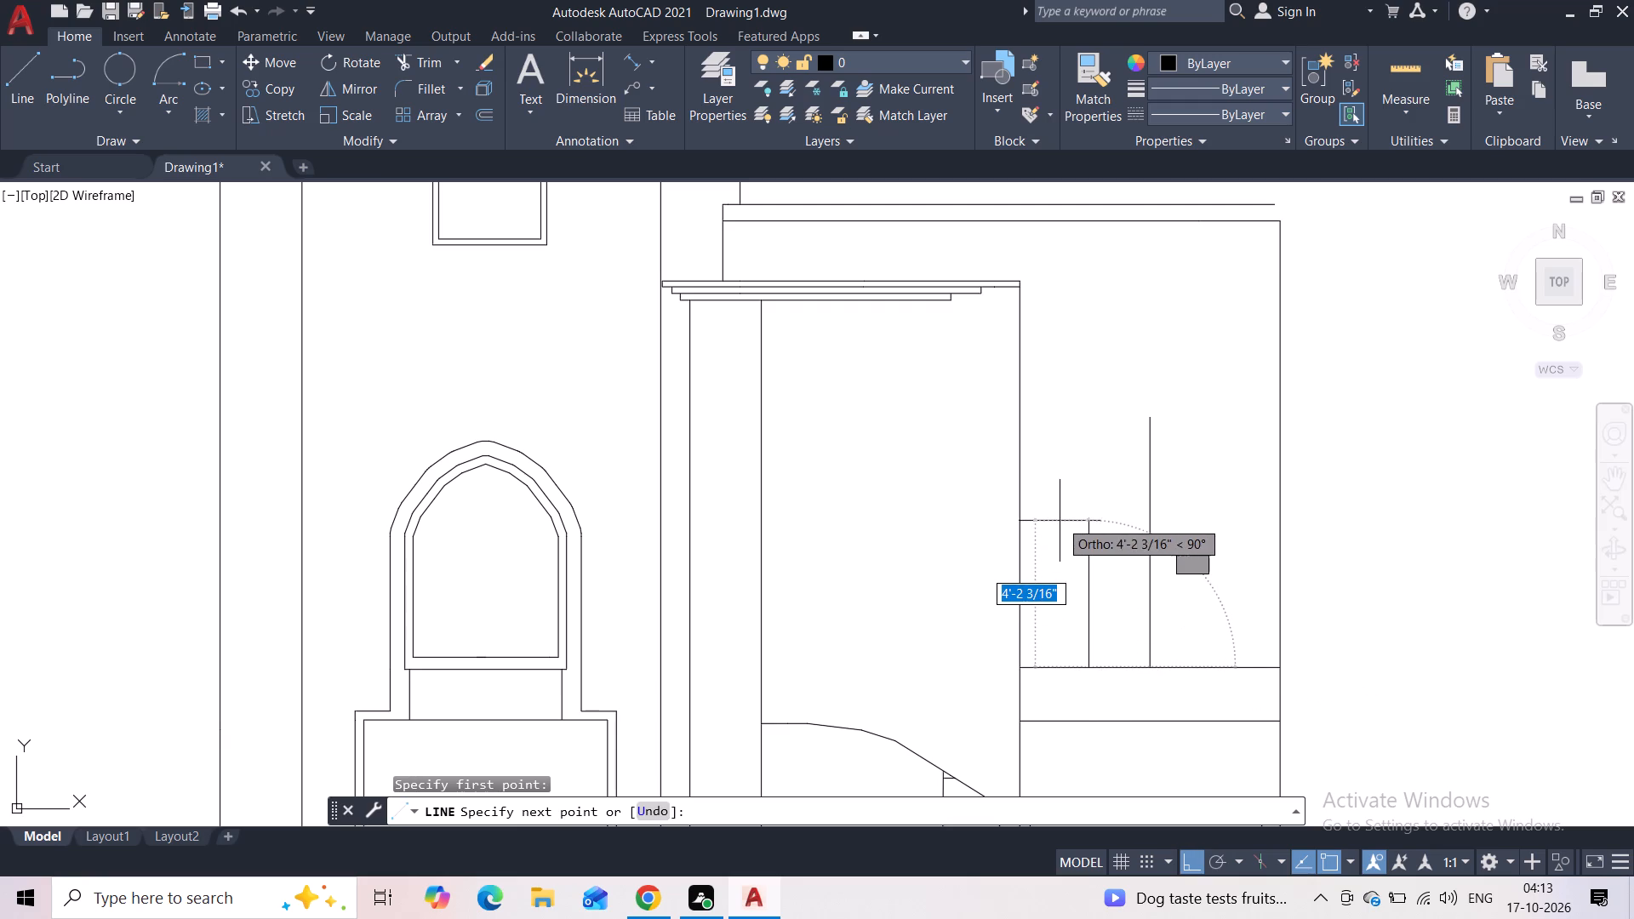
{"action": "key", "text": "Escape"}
Draw a shorter vertical line up from the upper horizontal line, between the stair-side wall line and the centre line.
{"action": "key", "text": "space"}
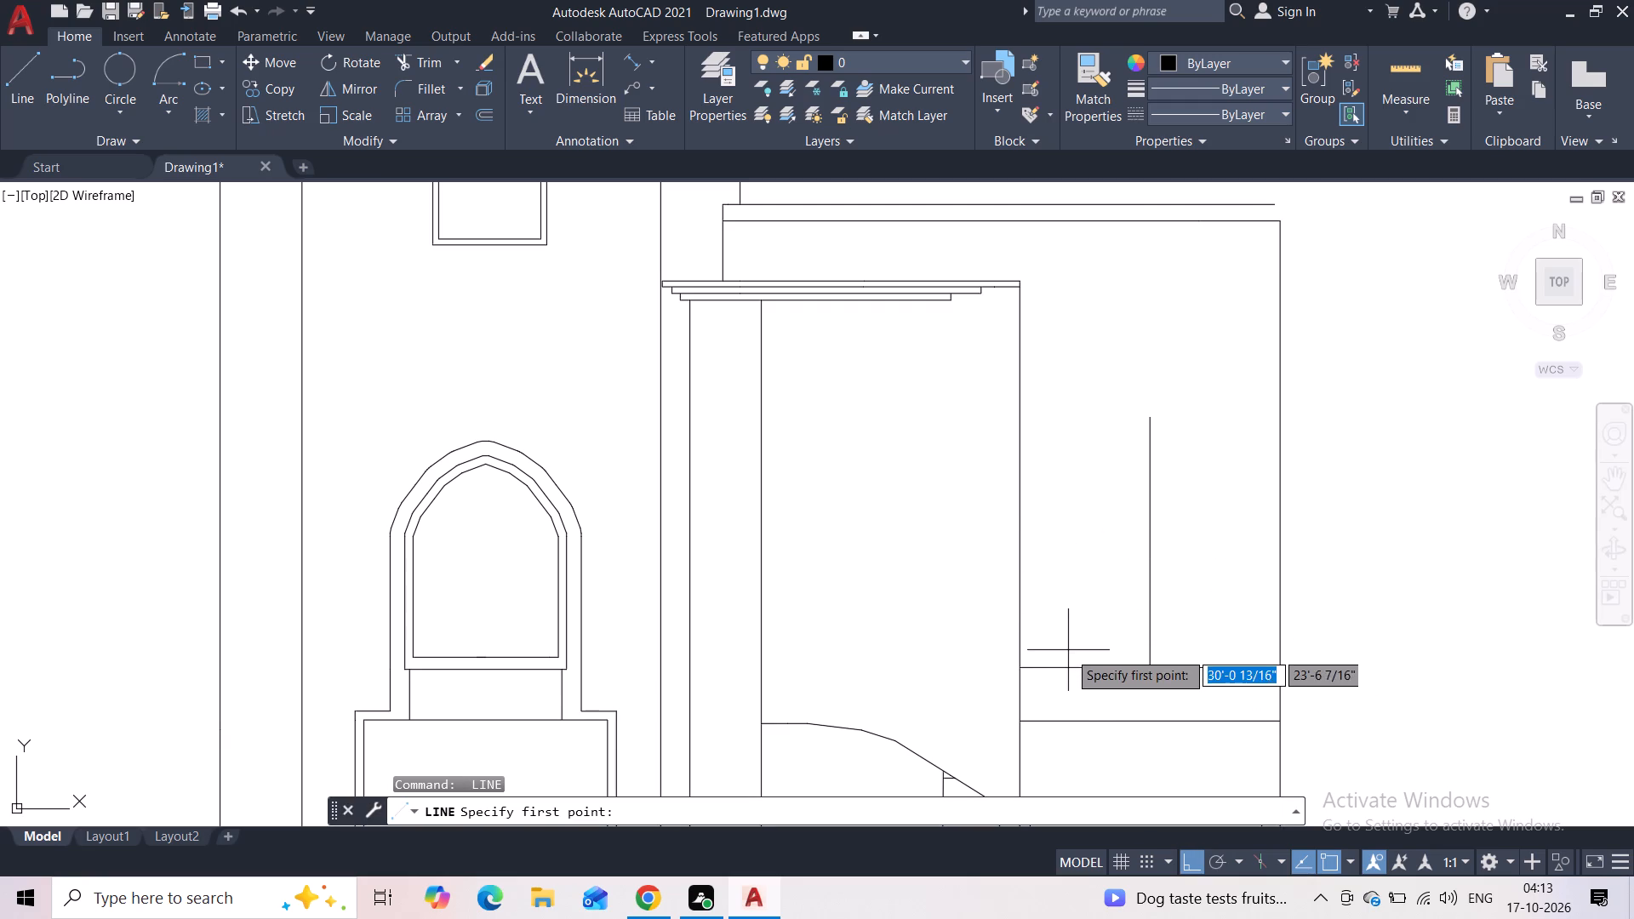
{"action": "left_click", "coordinate": [1063, 666]}
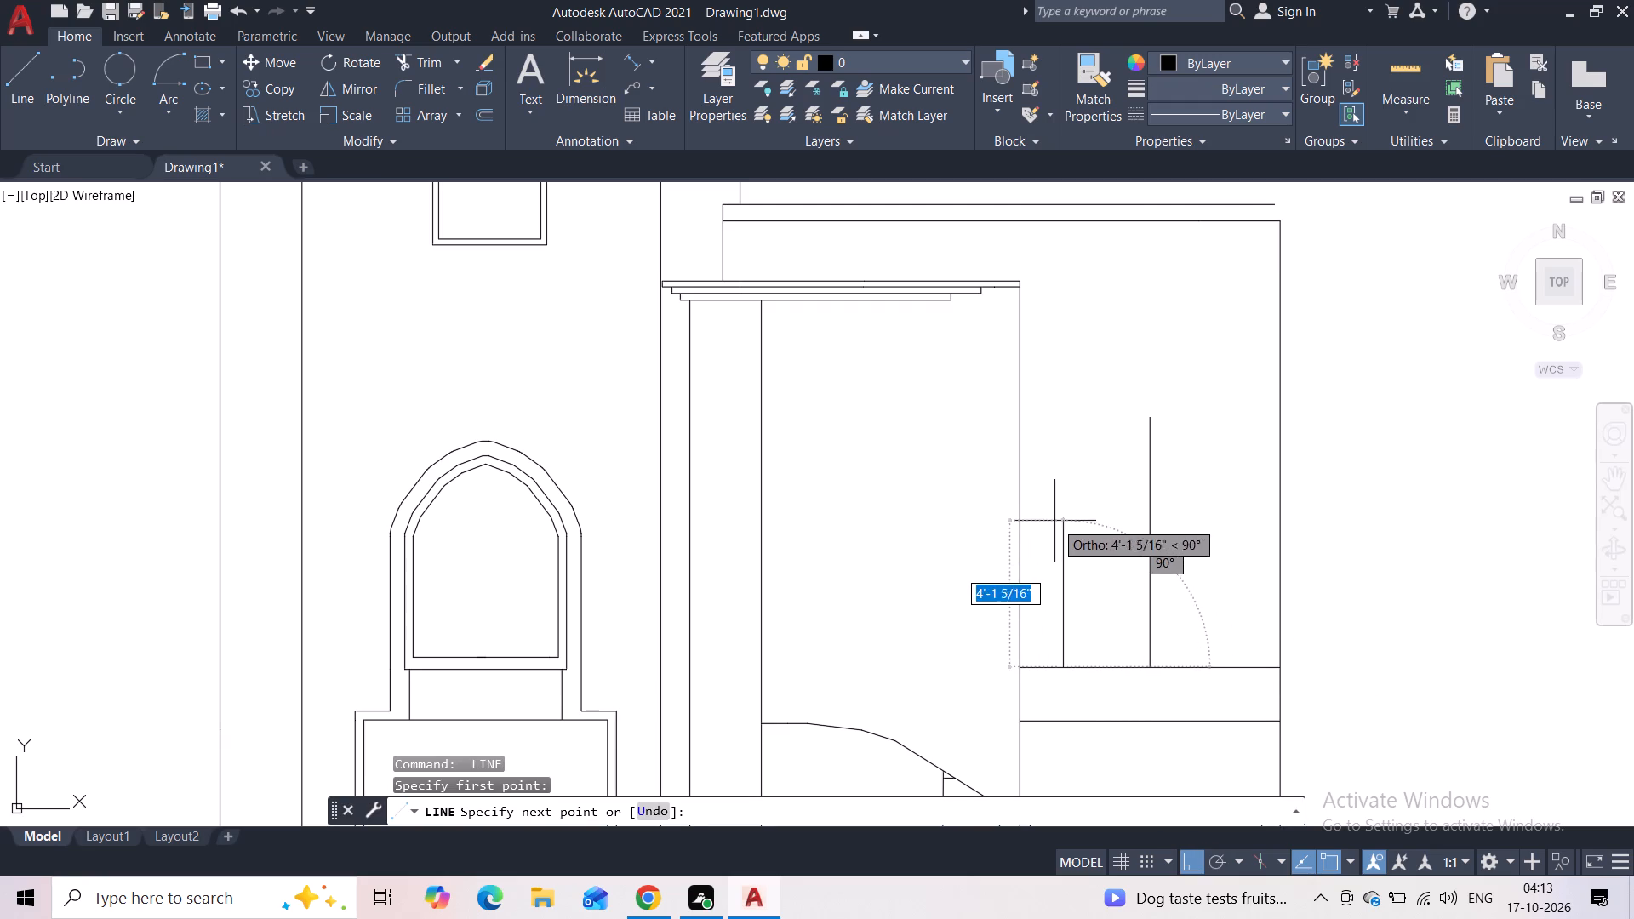
{"action": "left_click", "coordinate": [1056, 491]}
{"action": "key", "text": "Escape"}
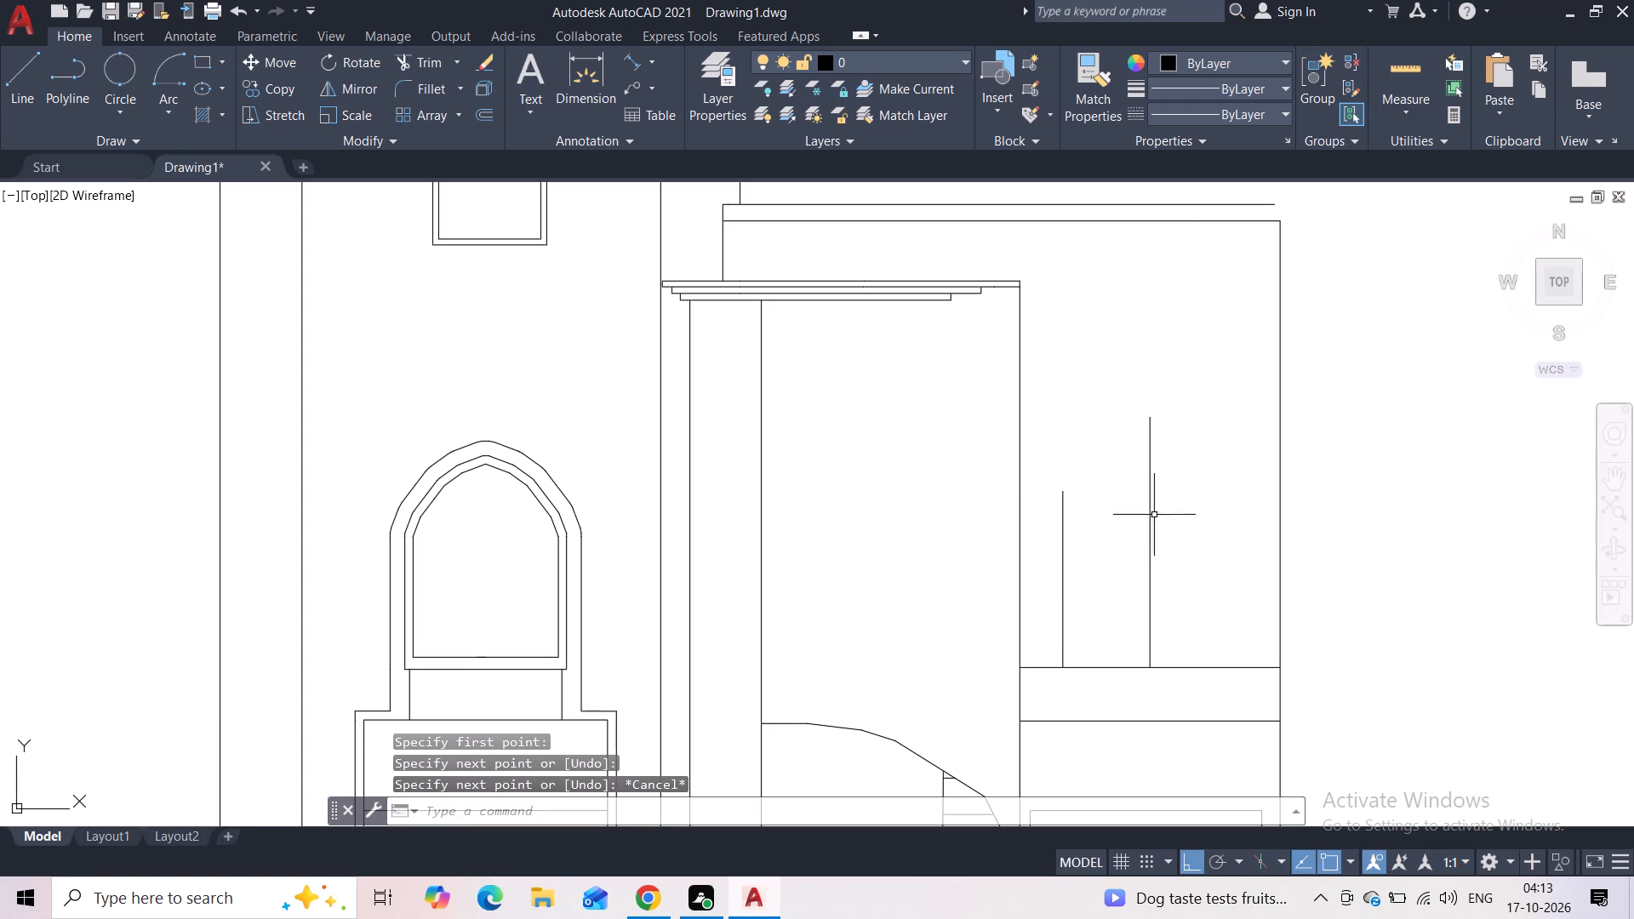
Draw a matching short vertical line between the centre line and the outer wall edge, from the stair-side line's top level to the upper horizontal line.
{"action": "key", "text": "space"}
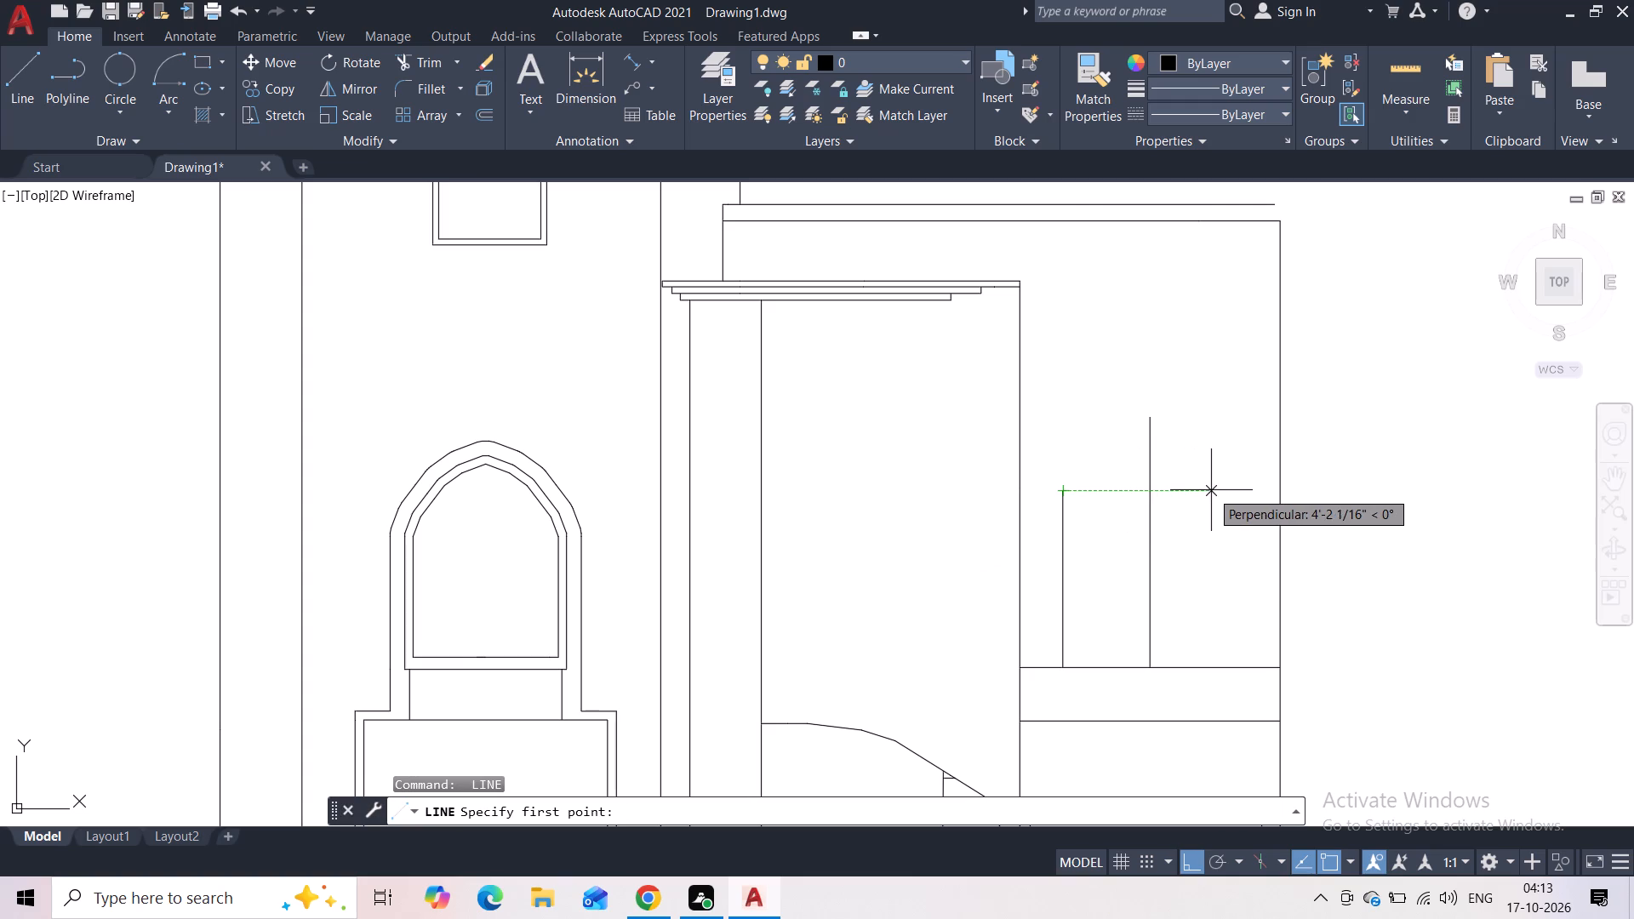
{"action": "left_click", "coordinate": [1233, 490]}
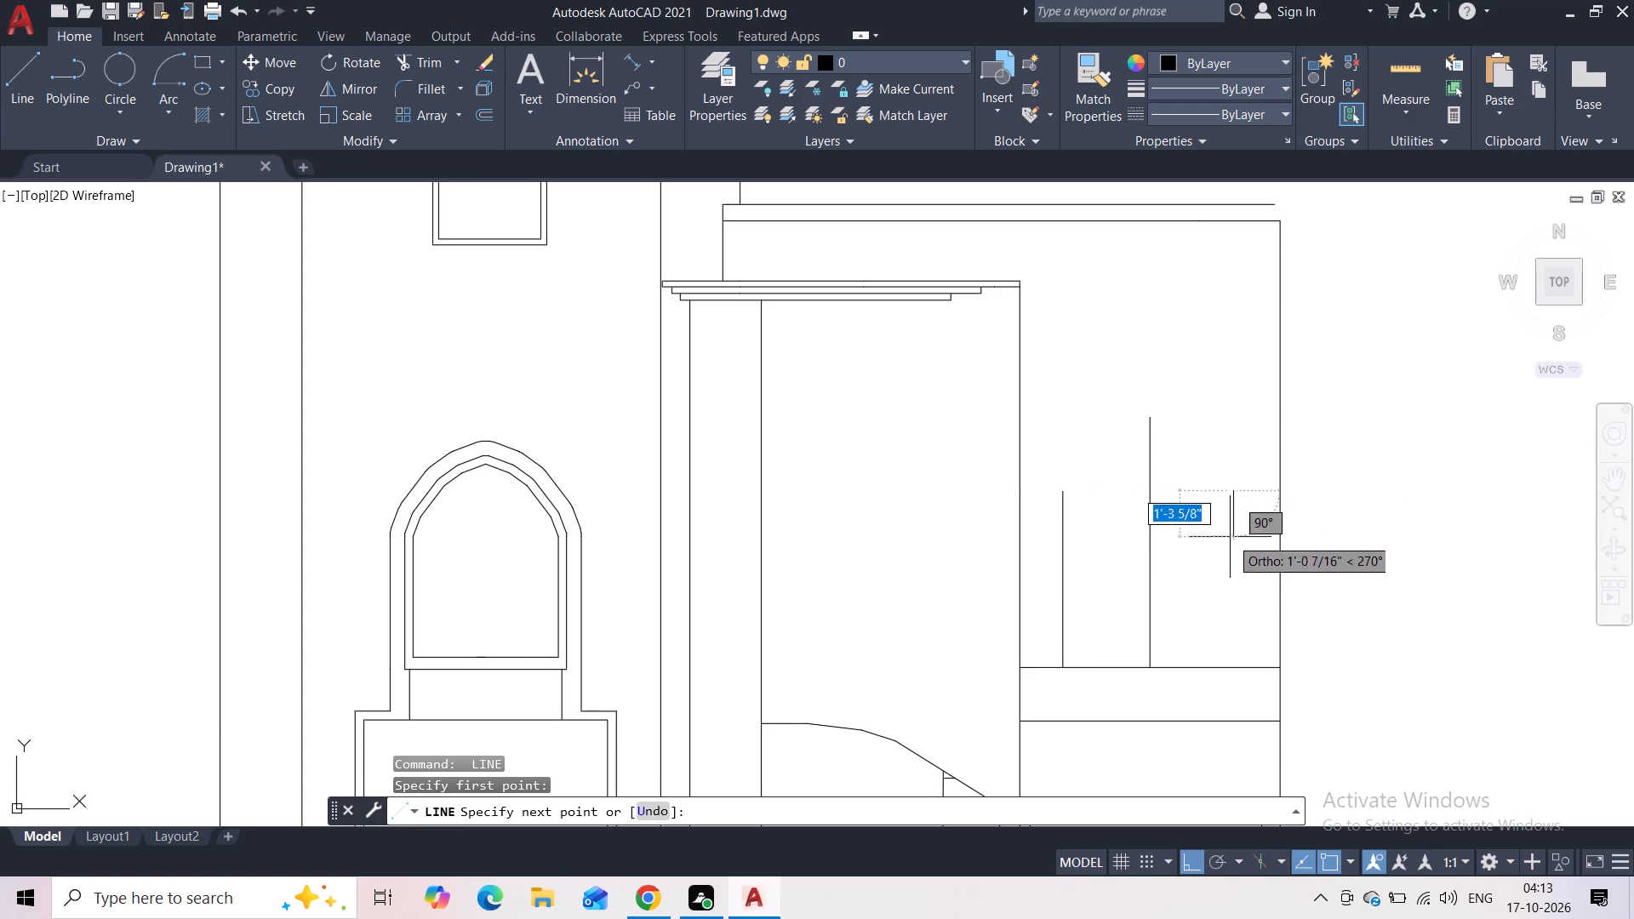
{"action": "left_click", "coordinate": [1228, 662]}
{"action": "key", "text": "Escape"}
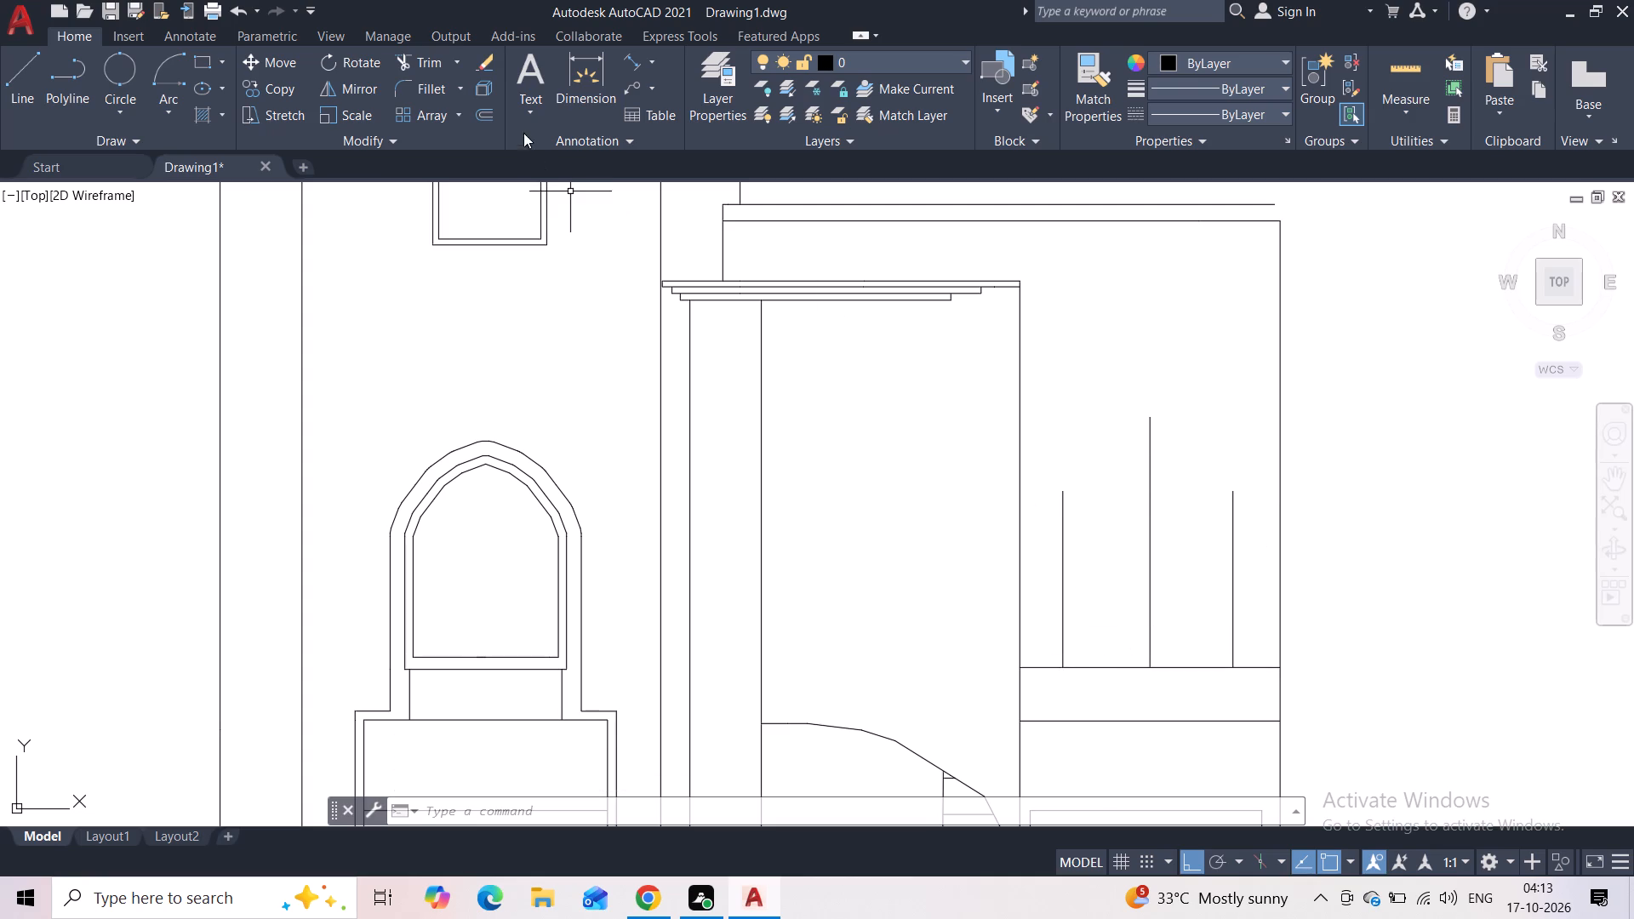
Measure the horizontal spacing from the centre line to each of the two shorter vertical lines with linear dimensions.
{"action": "left_click", "coordinate": [654, 65]}
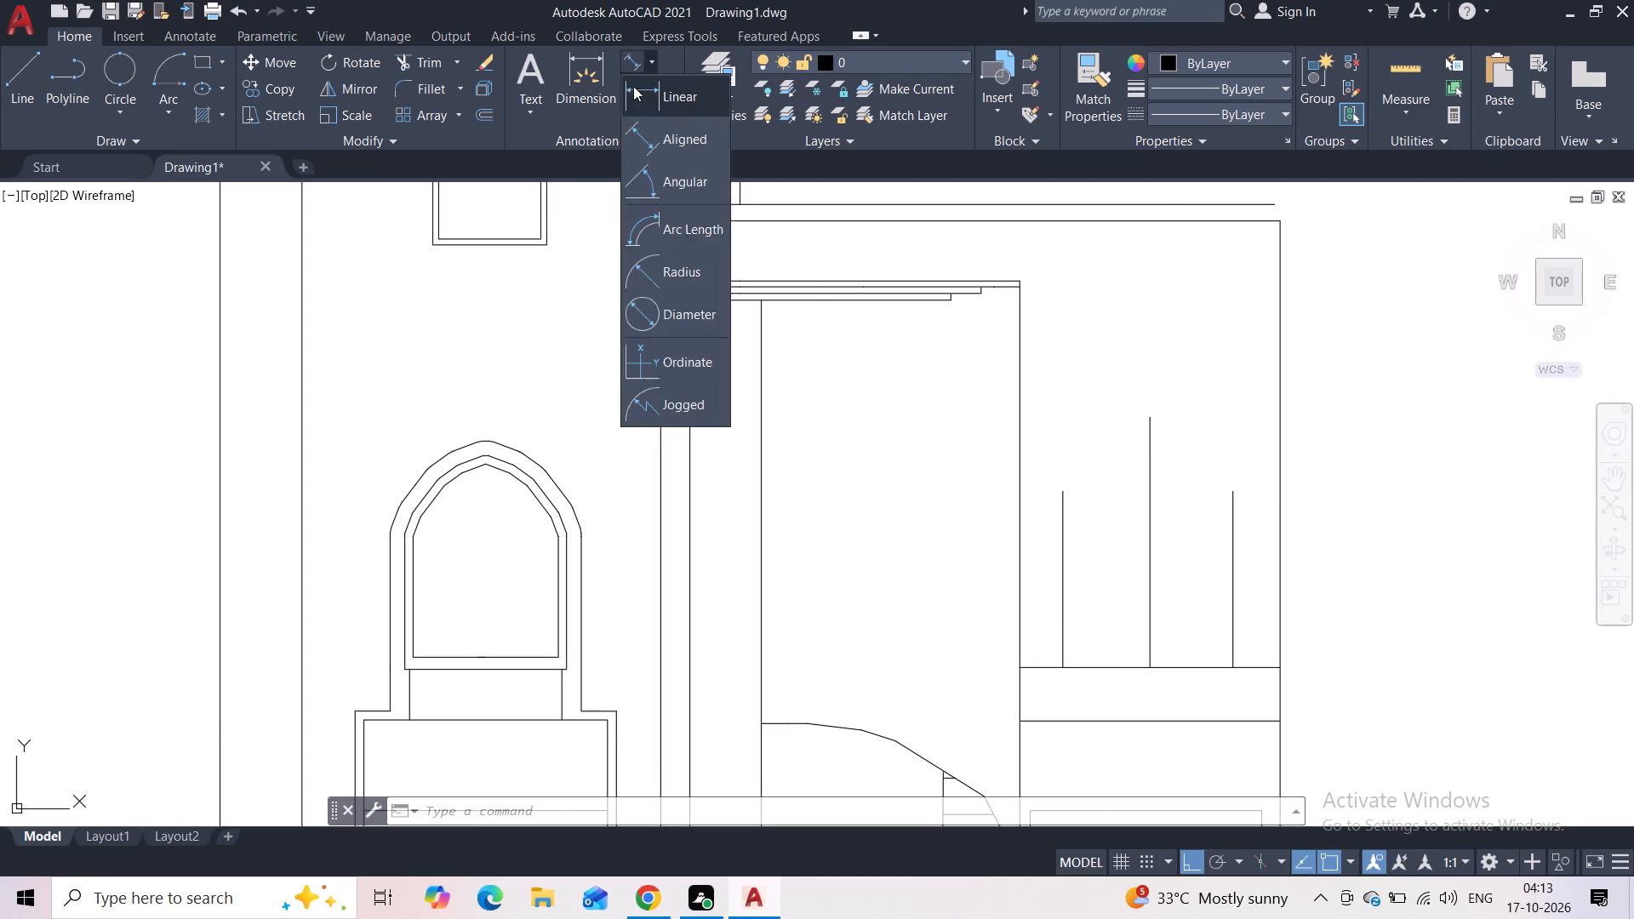
{"action": "left_click", "coordinate": [631, 94]}
{"action": "middle_click_drag", "start_coordinate": [1070, 590], "coordinate": [999, 387]}
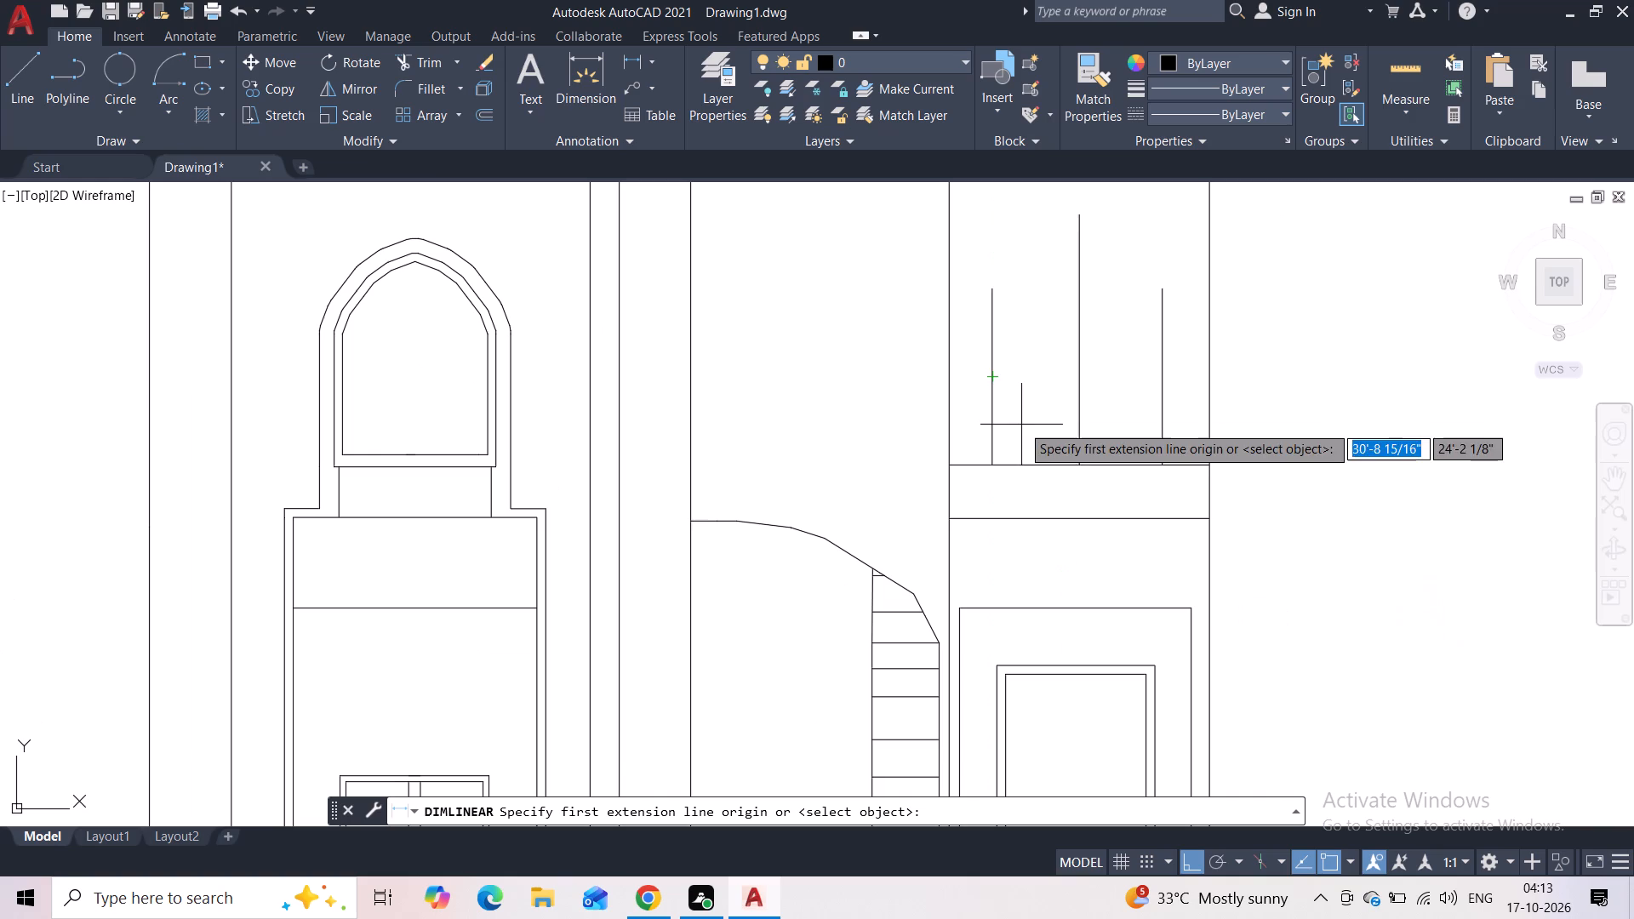
{"action": "left_click", "coordinate": [992, 465]}
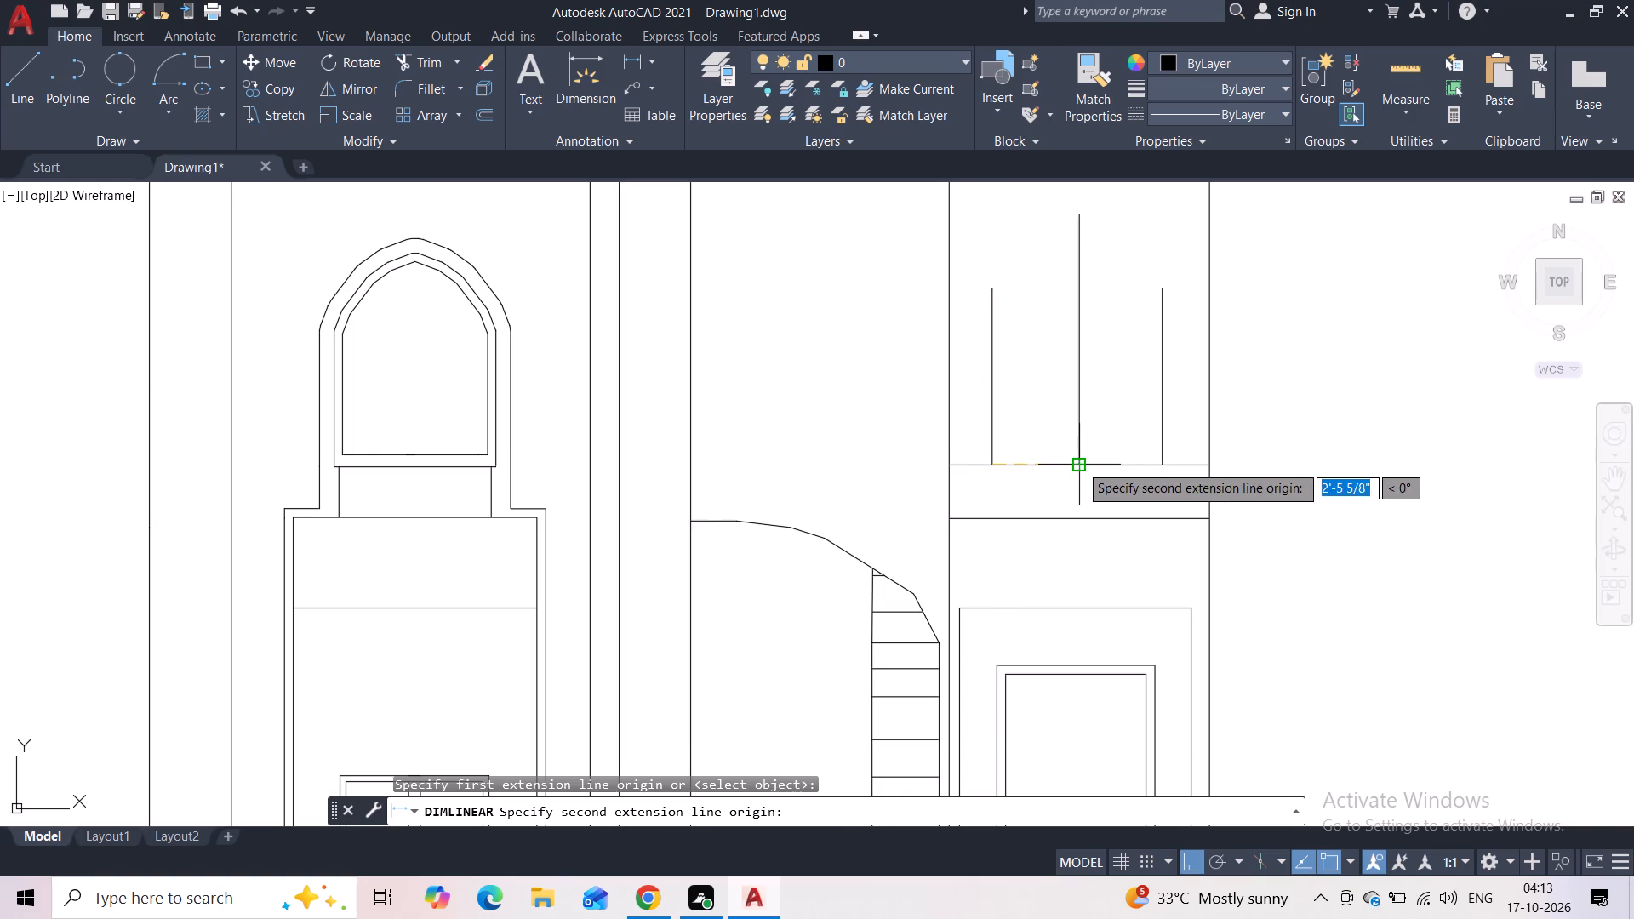
{"action": "left_click", "coordinate": [1079, 464]}
{"action": "scroll", "coordinate": [1043, 485], "scroll_direction": "up", "scroll_amount": 2}
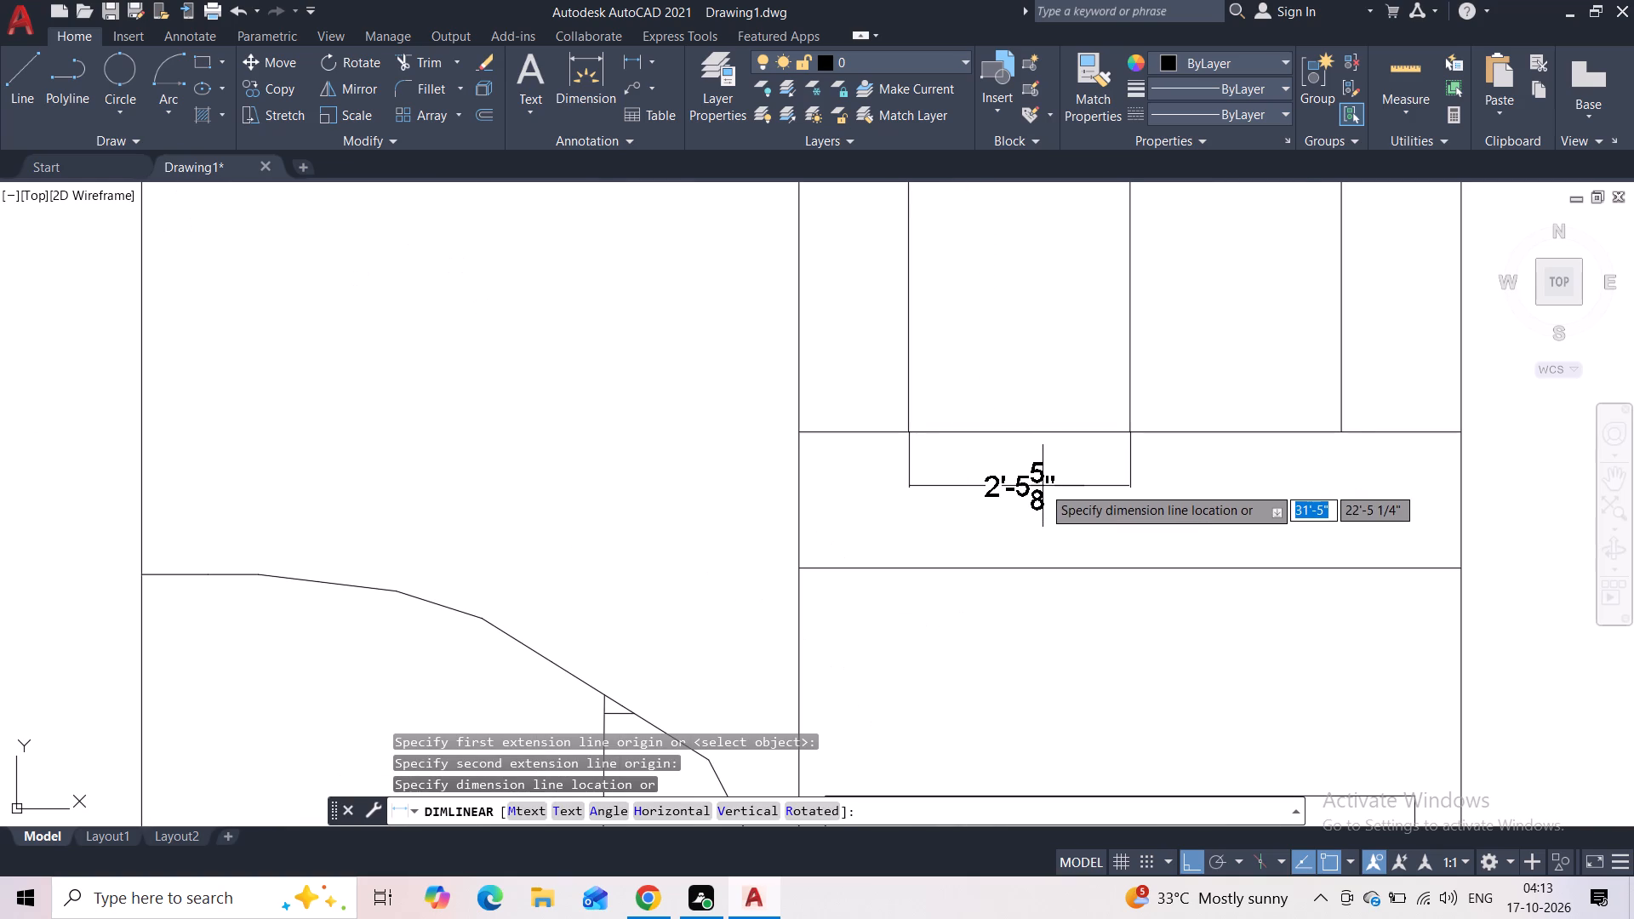
{"action": "key", "text": "Escape"}
{"action": "key", "text": "space"}
{"action": "left_click", "coordinate": [1133, 436]}
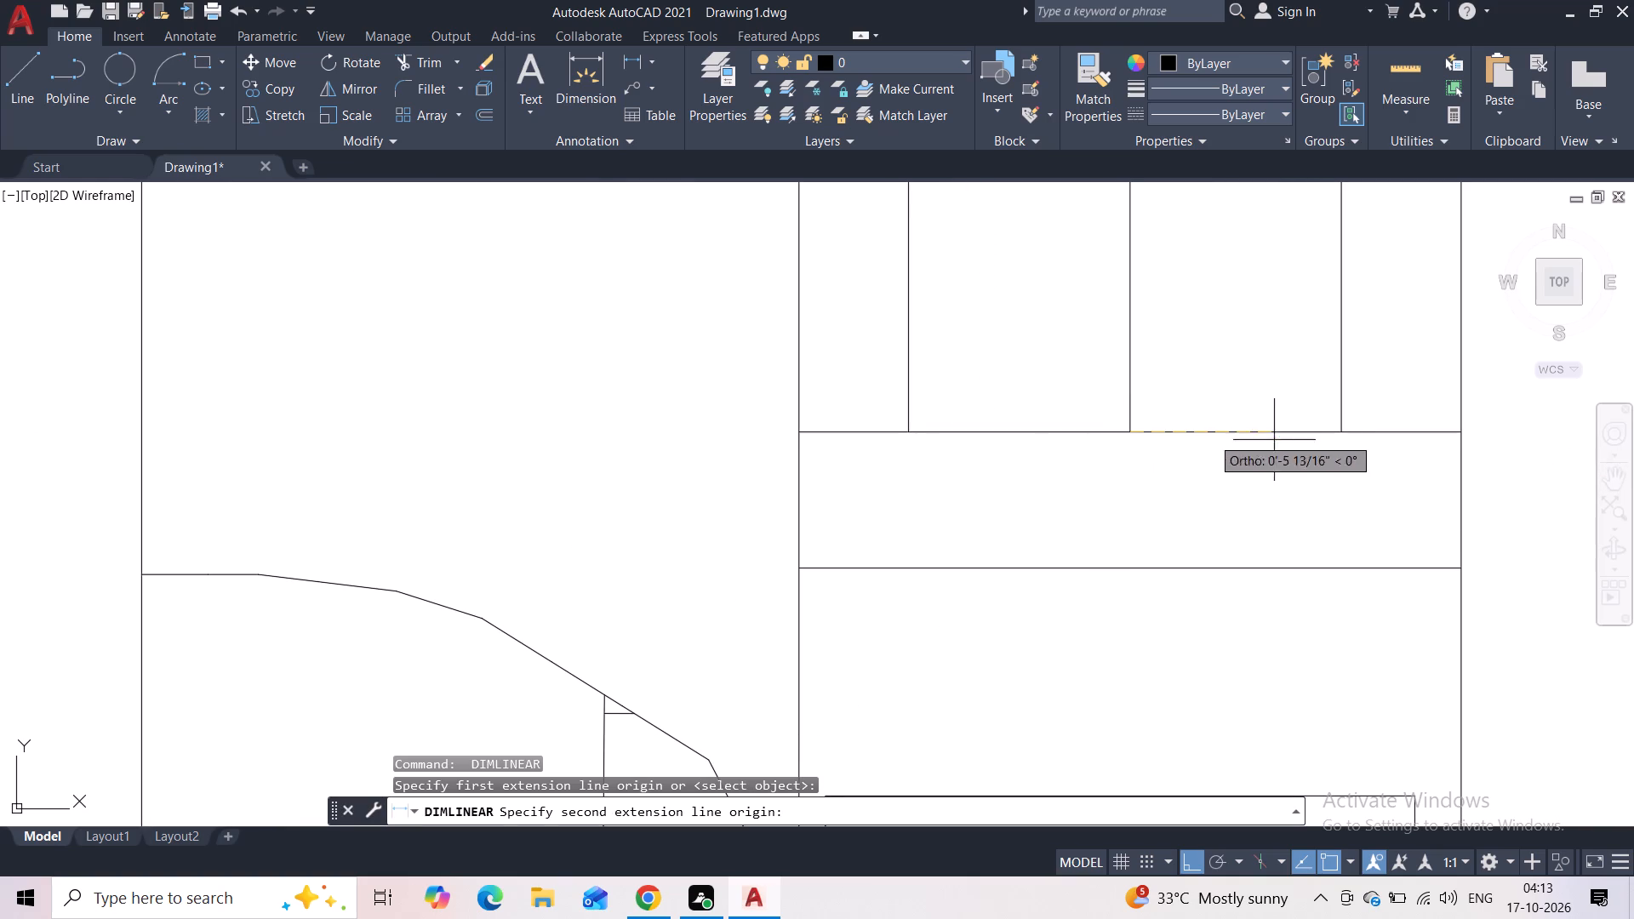
{"action": "left_click", "coordinate": [1344, 432]}
{"action": "key", "text": "Escape"}
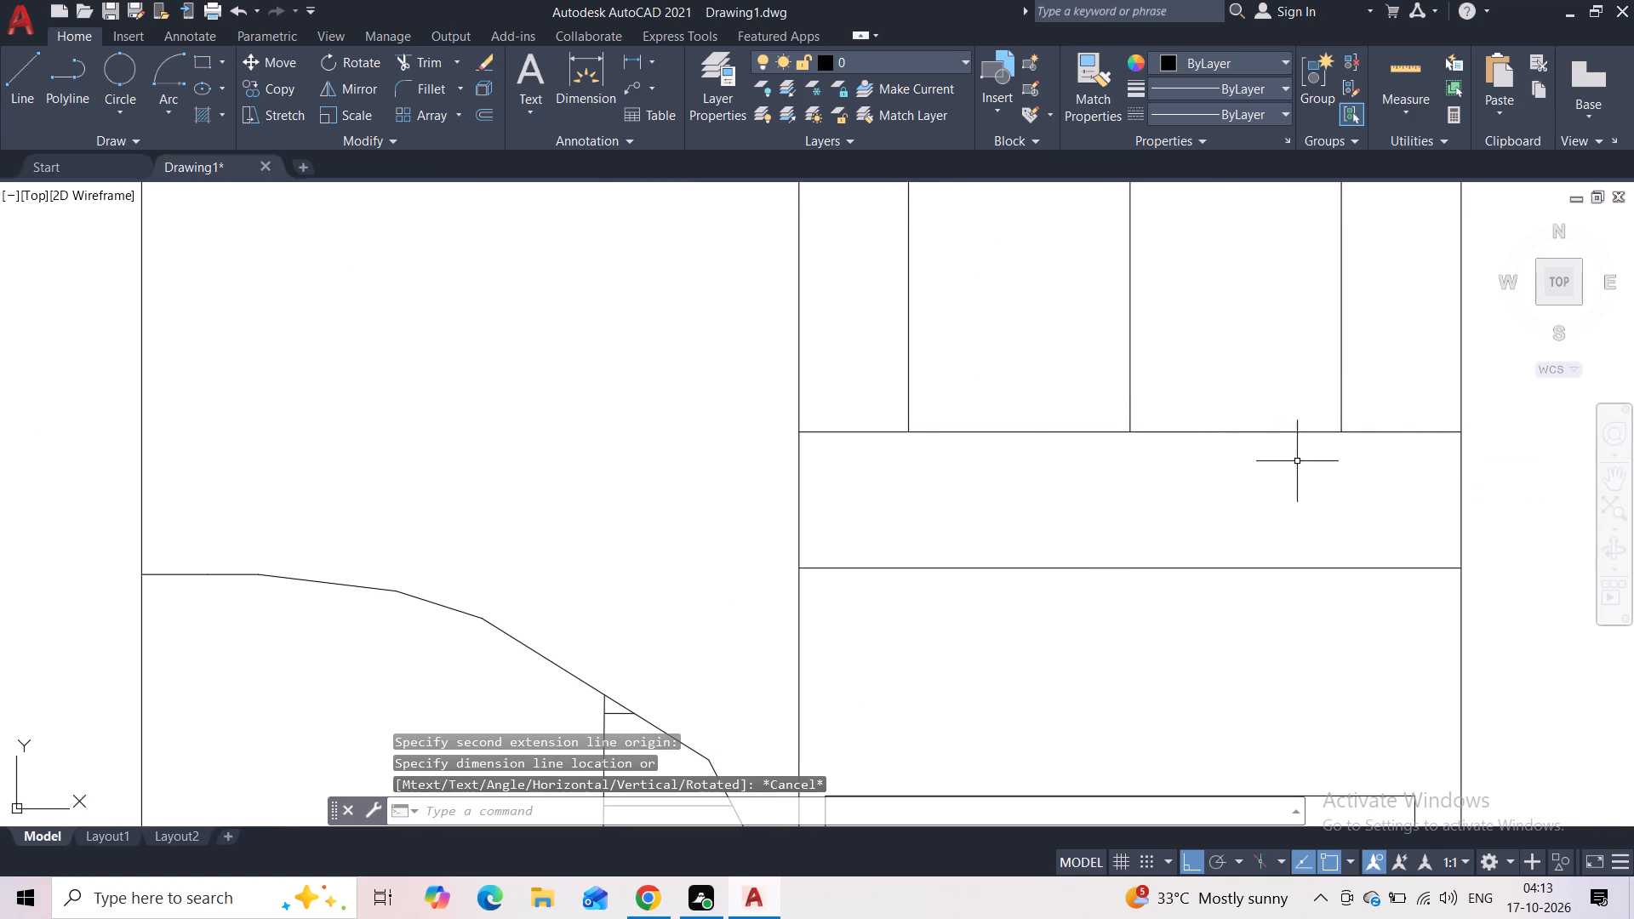
Offset the outer short vertical line 1" away from the centre line and erase the original.
{"action": "left_click", "coordinate": [1338, 404]}
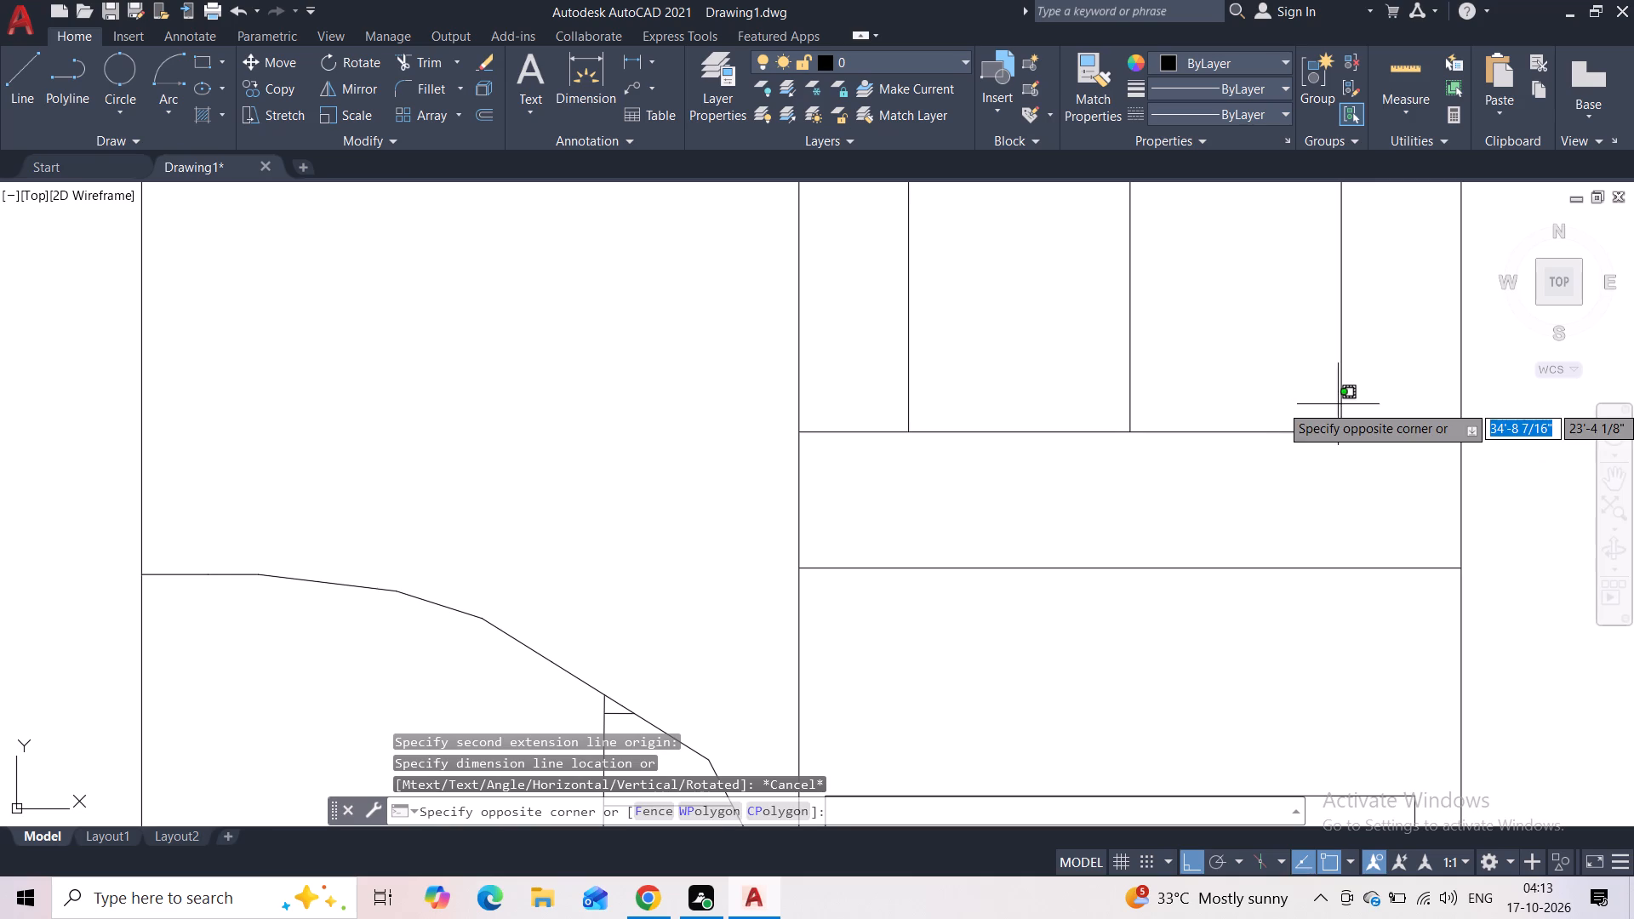
{"action": "key", "text": "Escape"}
{"action": "left_click", "coordinate": [1349, 374]}
{"action": "left_click", "coordinate": [1253, 385]}
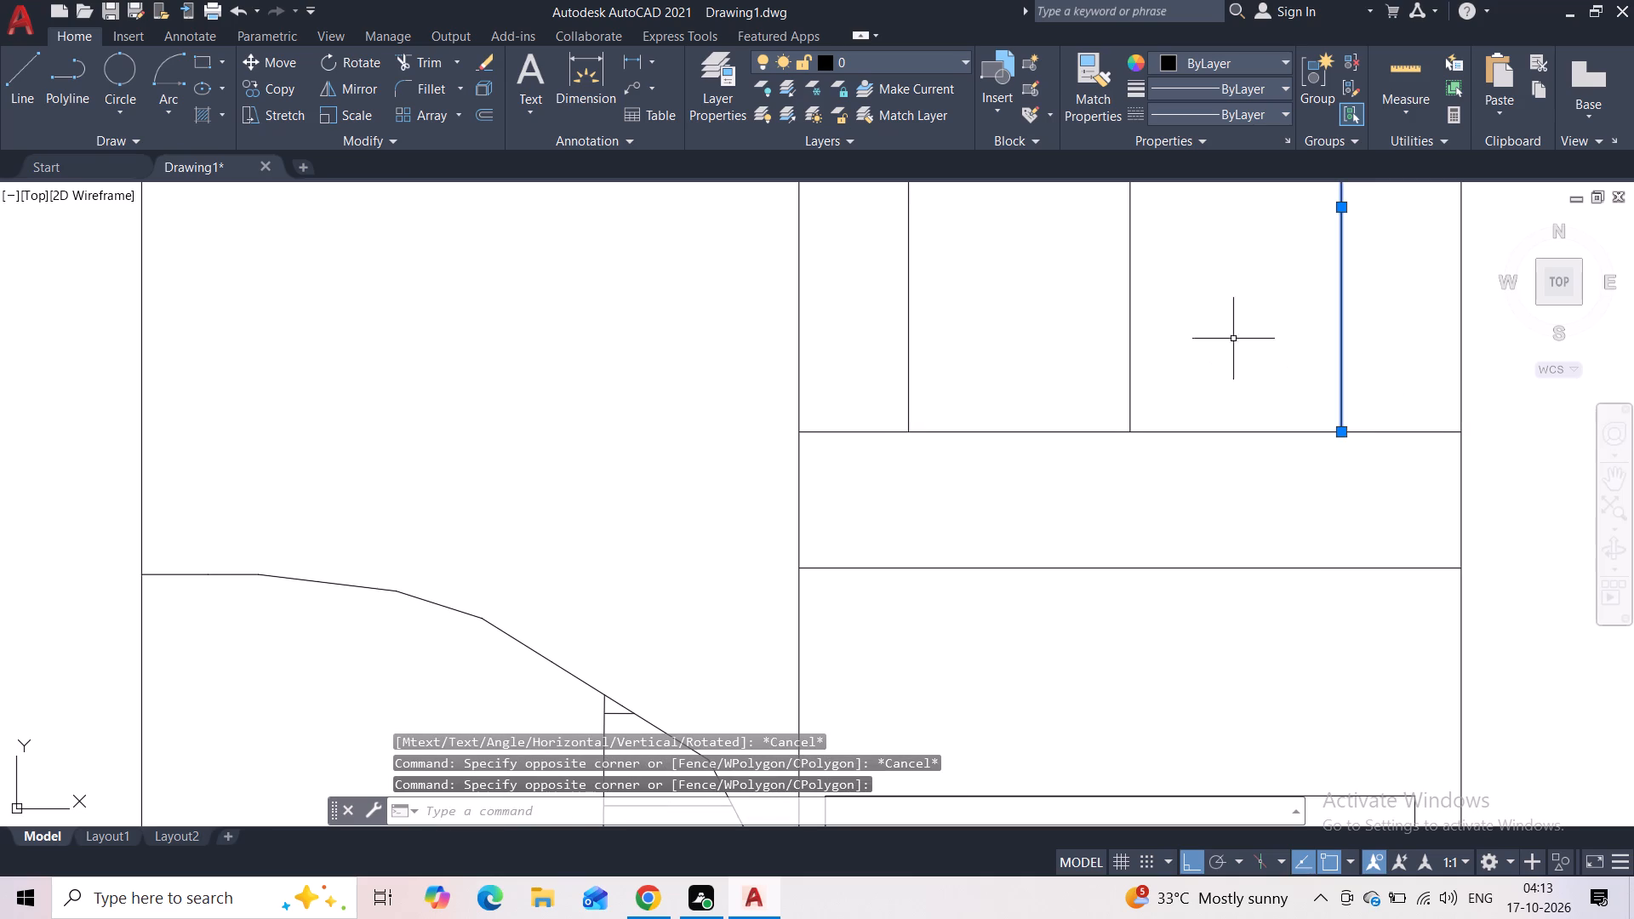
{"action": "left_click", "coordinate": [494, 113]}
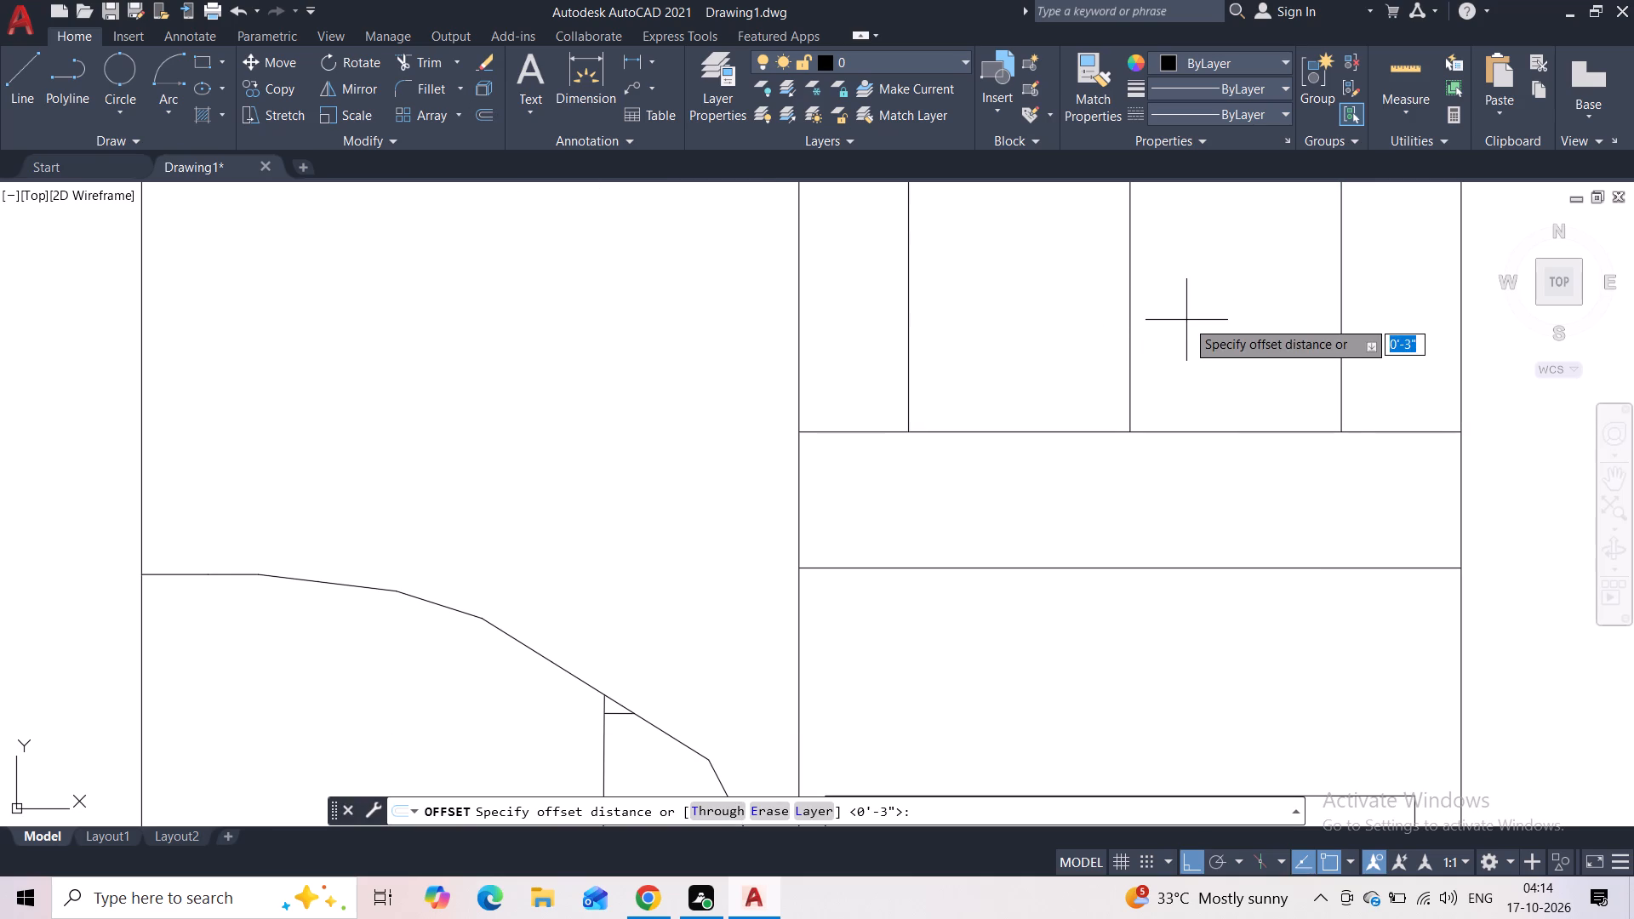
{"action": "key", "text": "1"}
{"action": "key", "text": "shift+quotedbl"}
{"action": "key", "text": "Return"}
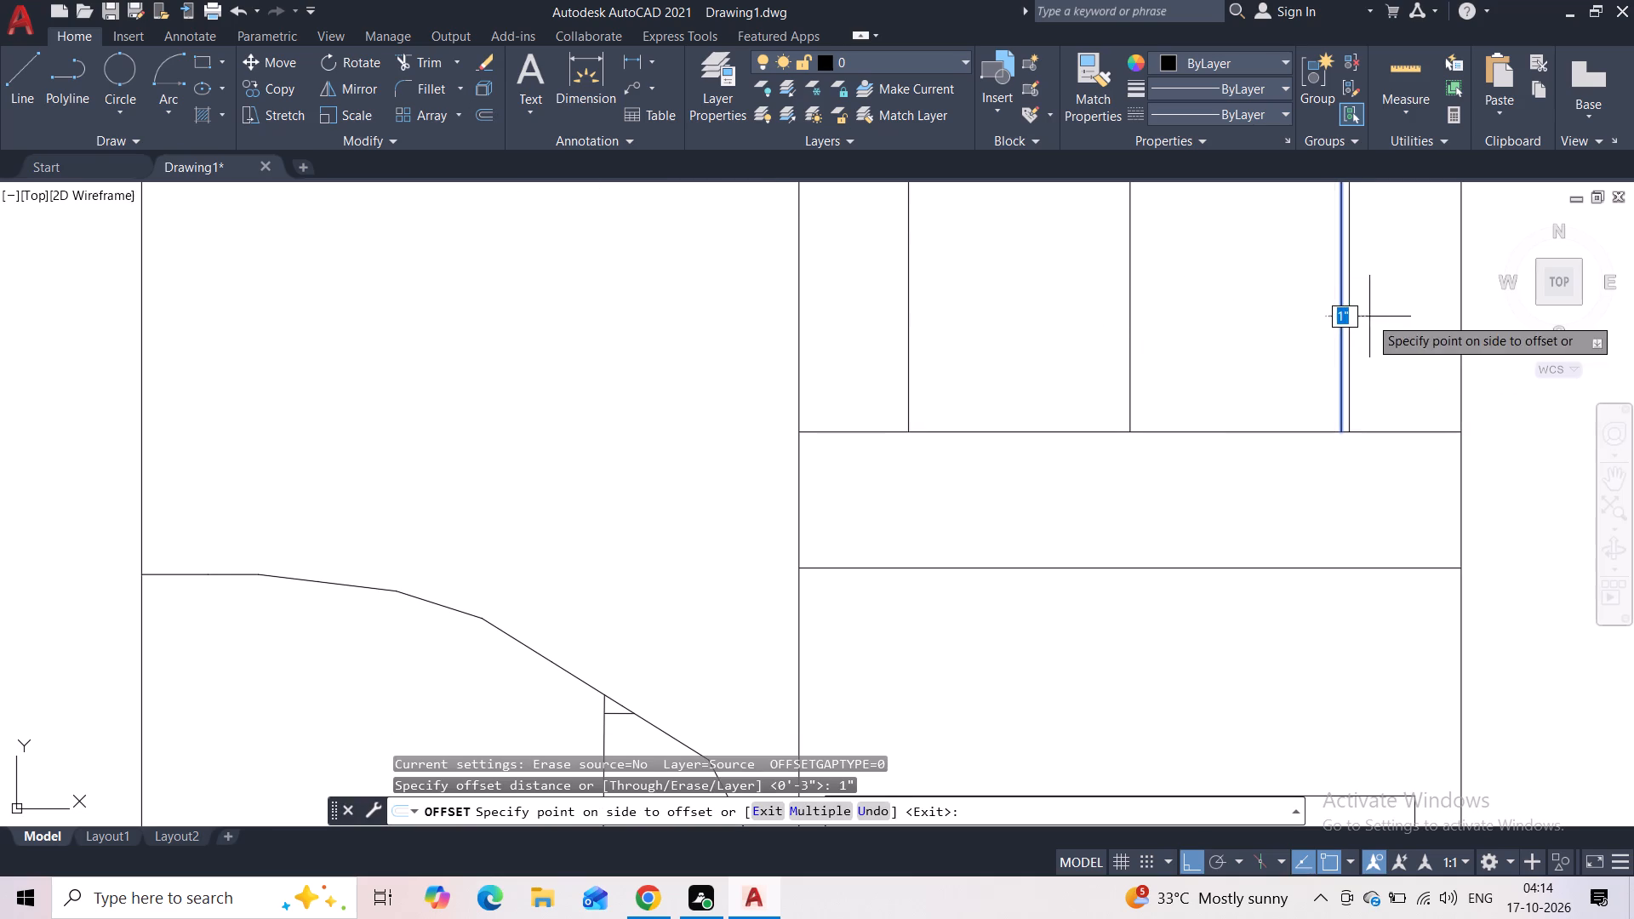
{"action": "left_click", "coordinate": [1374, 317]}
{"action": "key", "text": "Escape"}
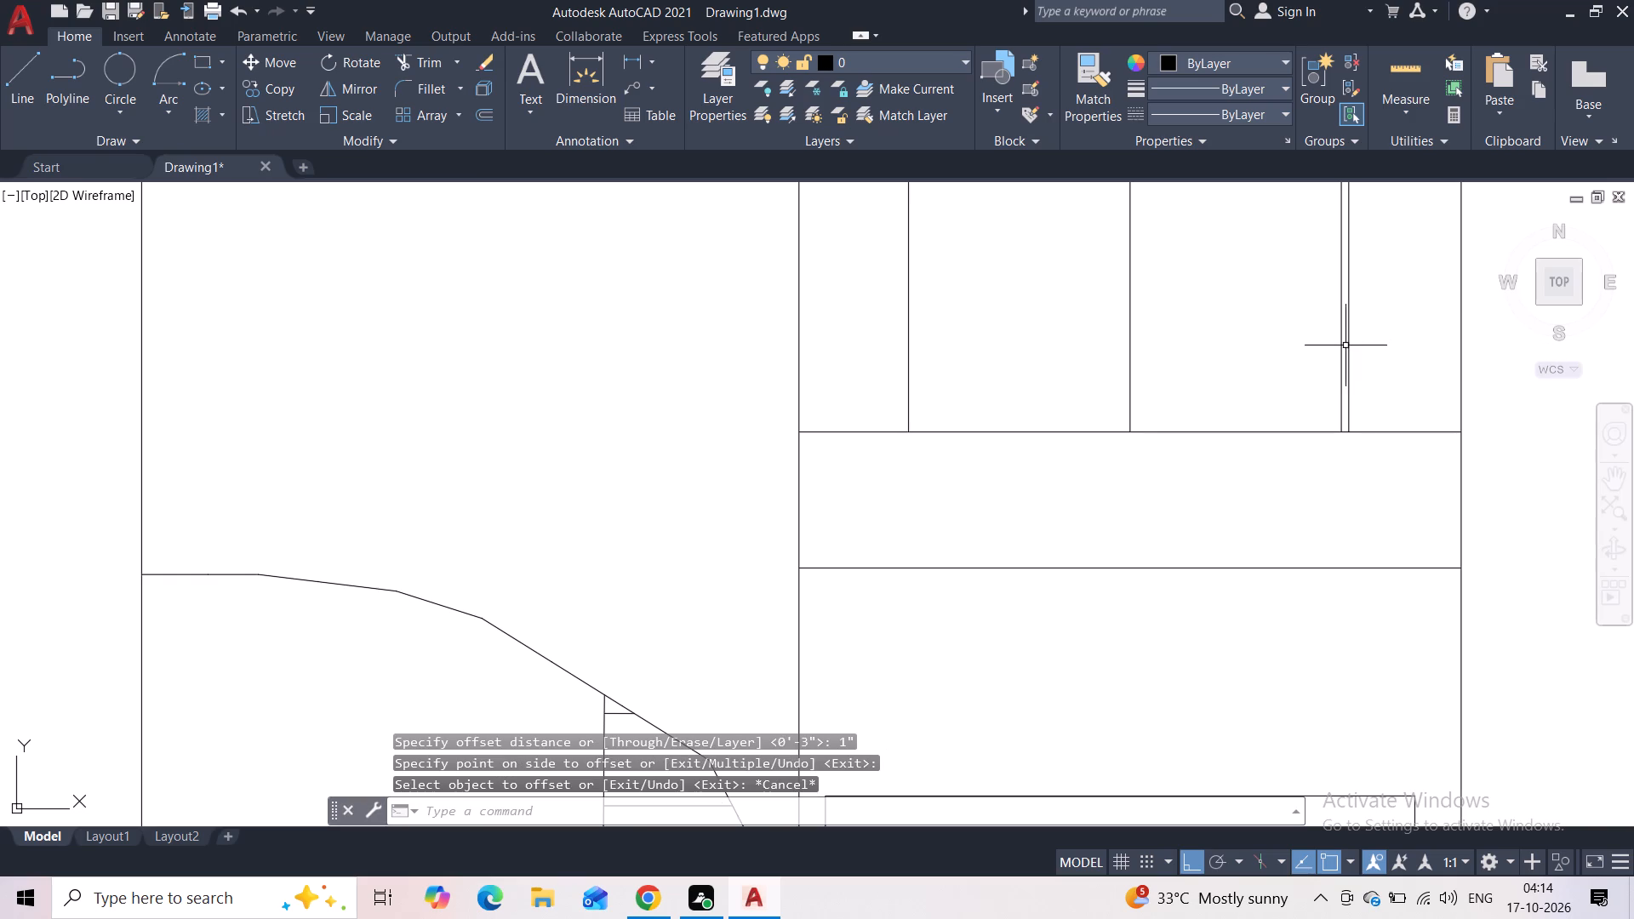
{"action": "left_click", "coordinate": [1343, 347]}
{"action": "key", "text": "Delete"}
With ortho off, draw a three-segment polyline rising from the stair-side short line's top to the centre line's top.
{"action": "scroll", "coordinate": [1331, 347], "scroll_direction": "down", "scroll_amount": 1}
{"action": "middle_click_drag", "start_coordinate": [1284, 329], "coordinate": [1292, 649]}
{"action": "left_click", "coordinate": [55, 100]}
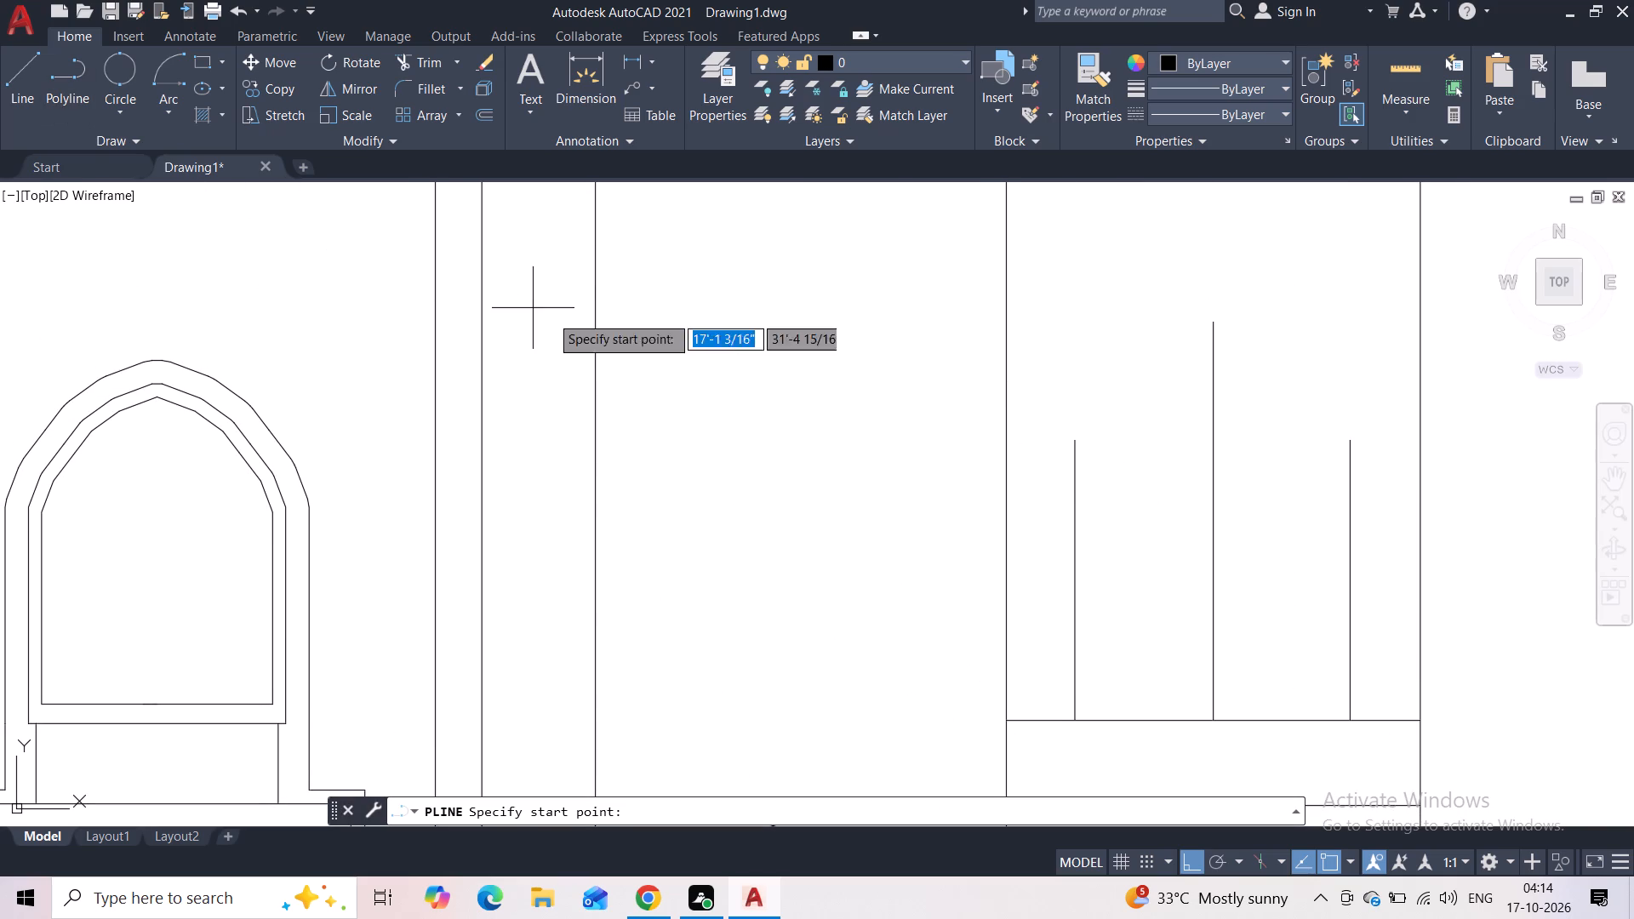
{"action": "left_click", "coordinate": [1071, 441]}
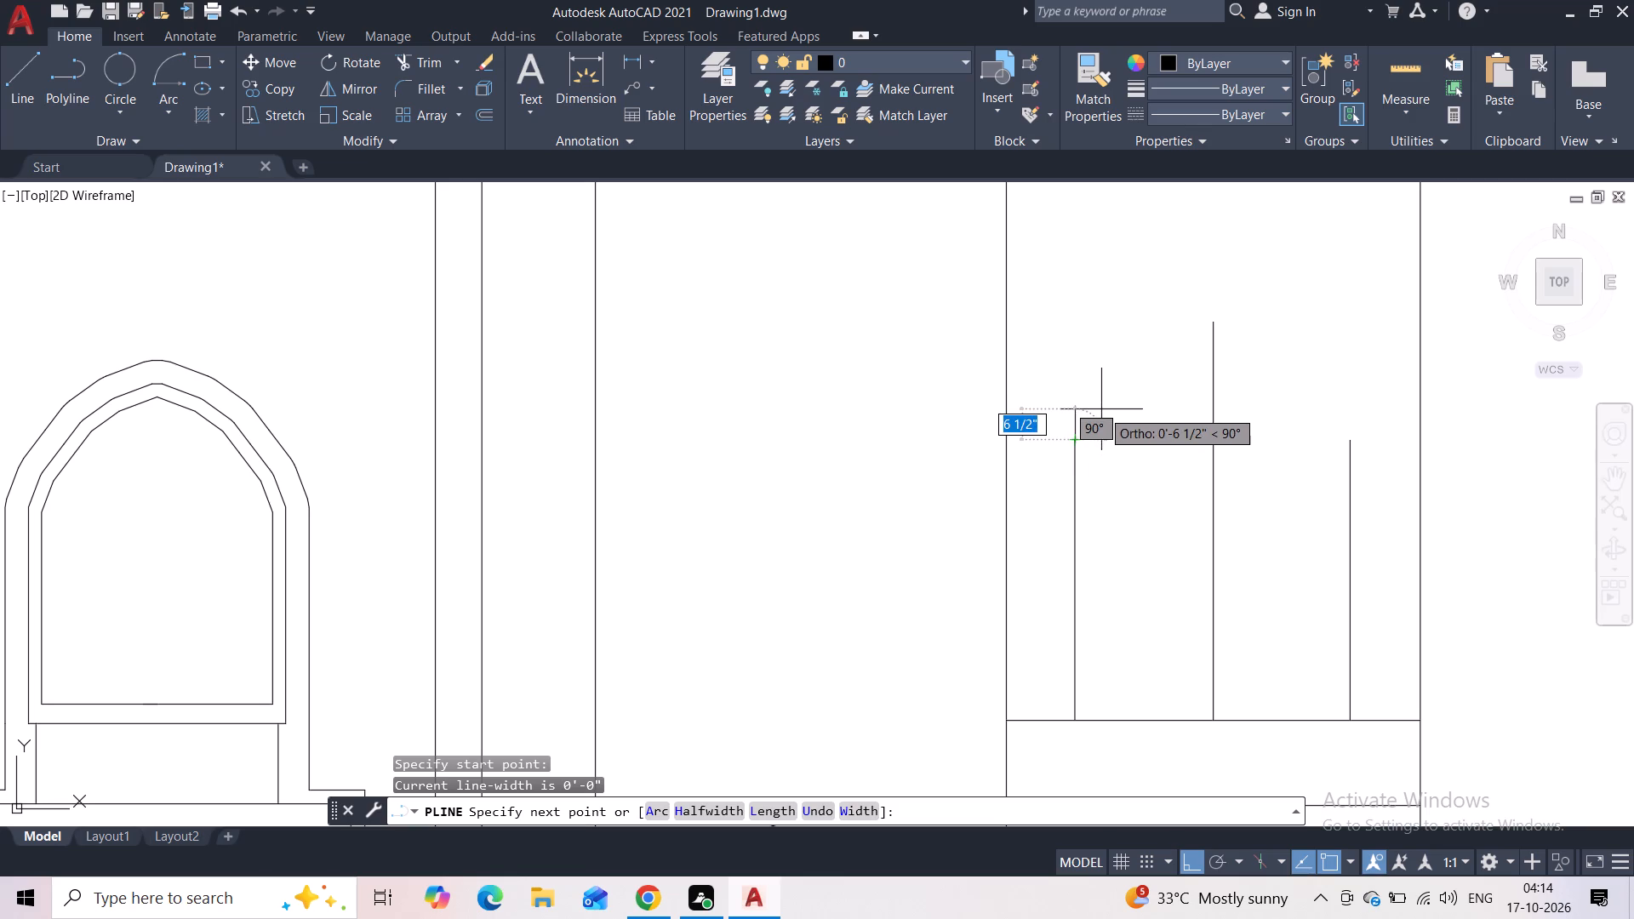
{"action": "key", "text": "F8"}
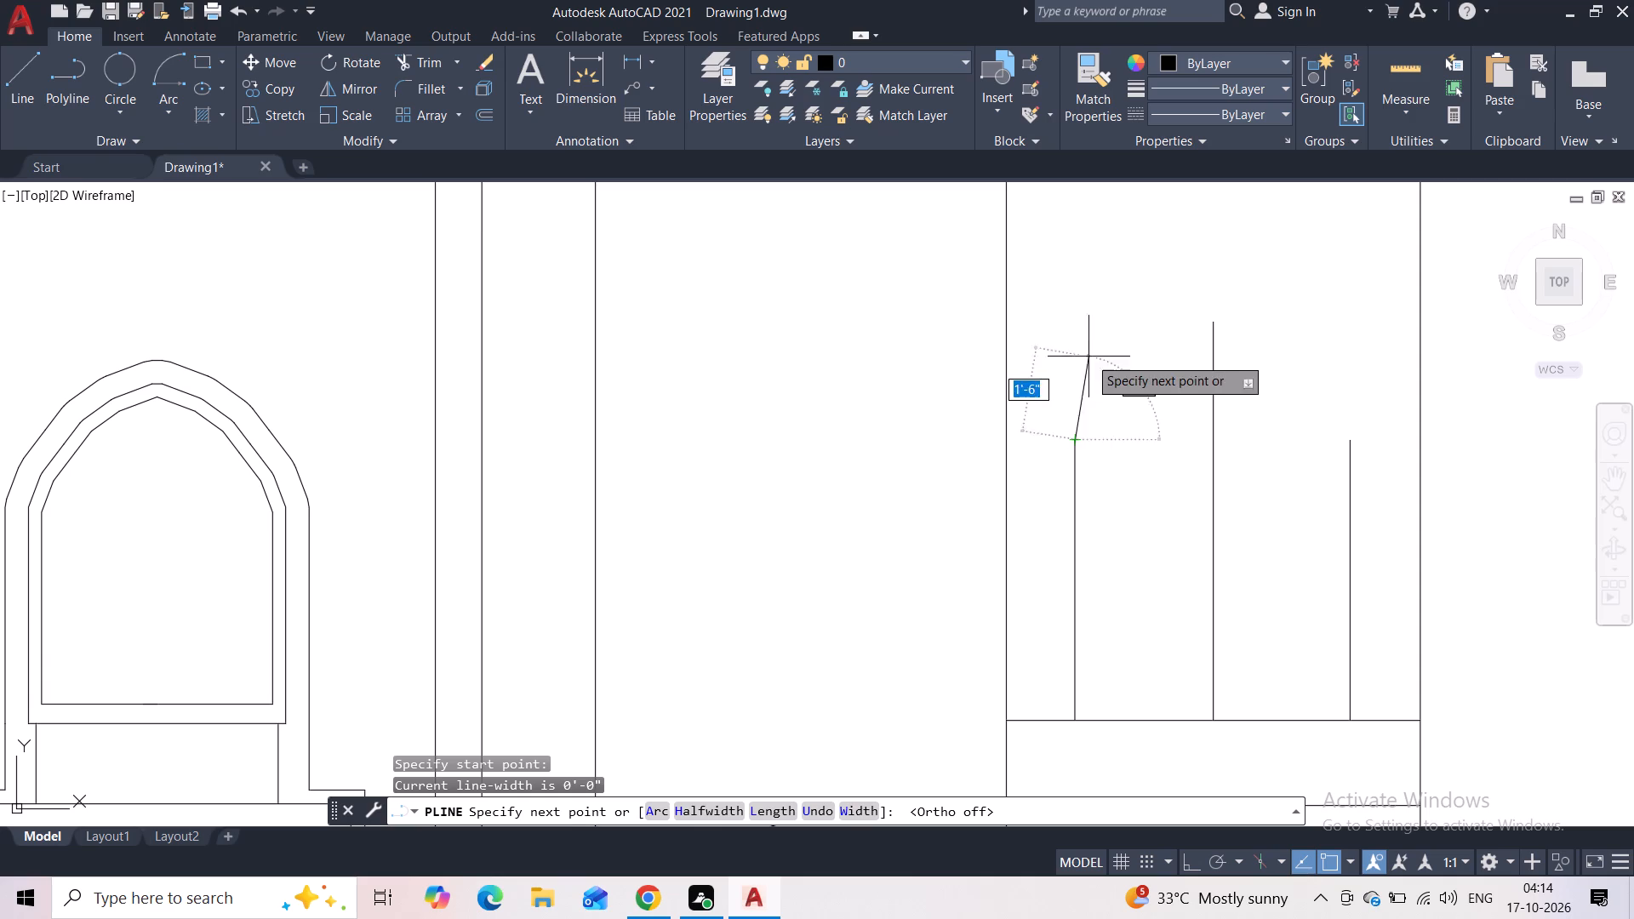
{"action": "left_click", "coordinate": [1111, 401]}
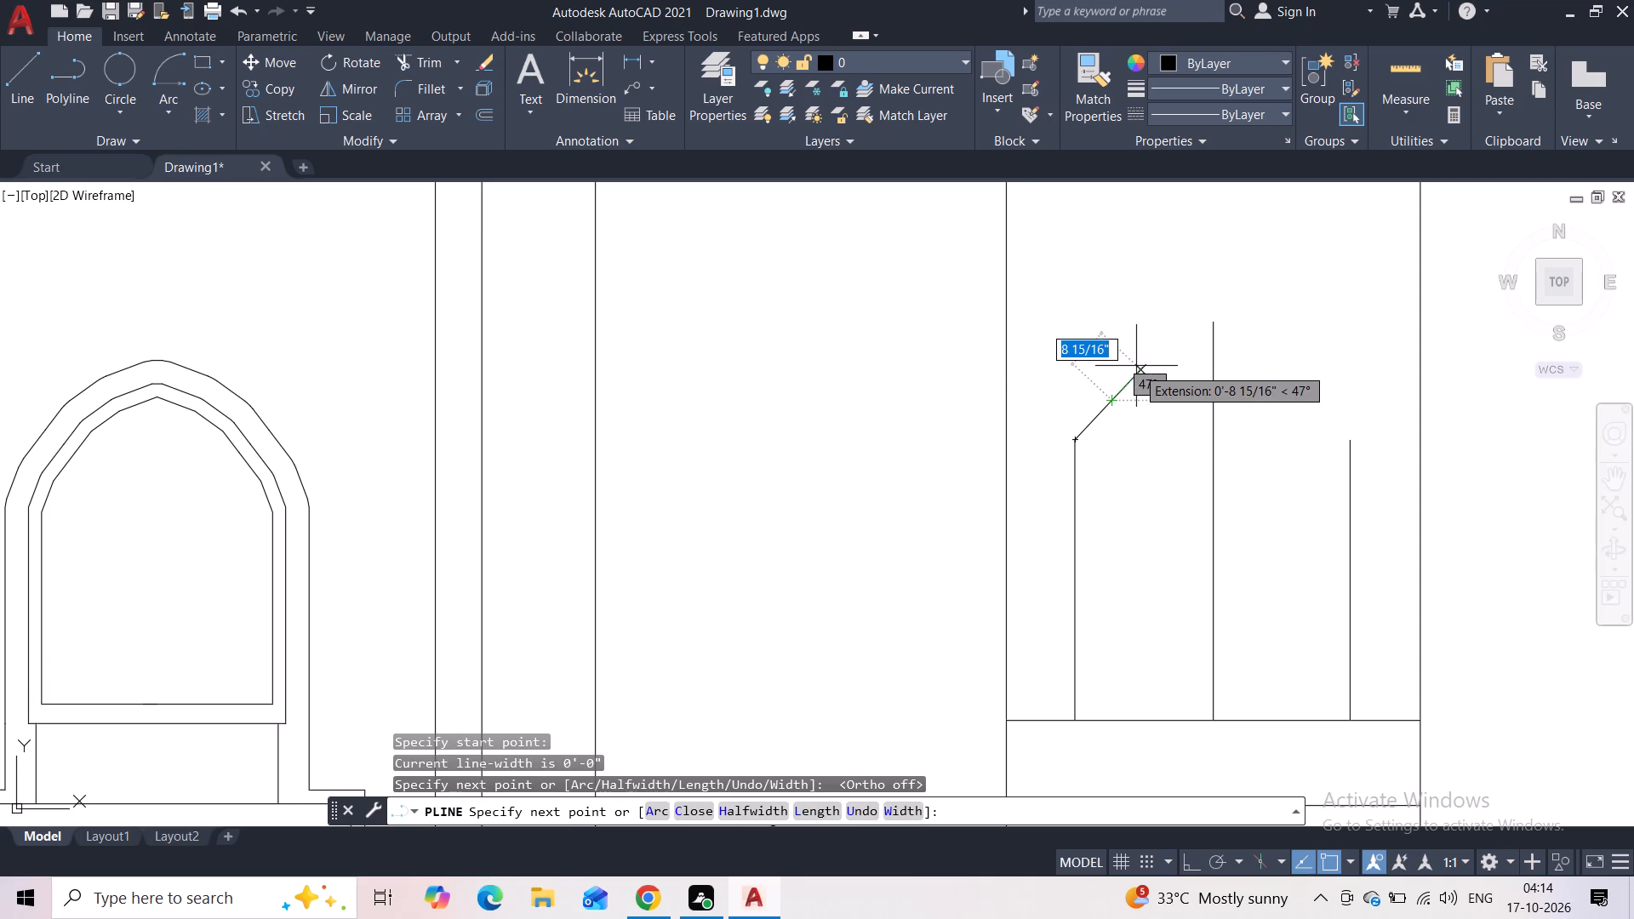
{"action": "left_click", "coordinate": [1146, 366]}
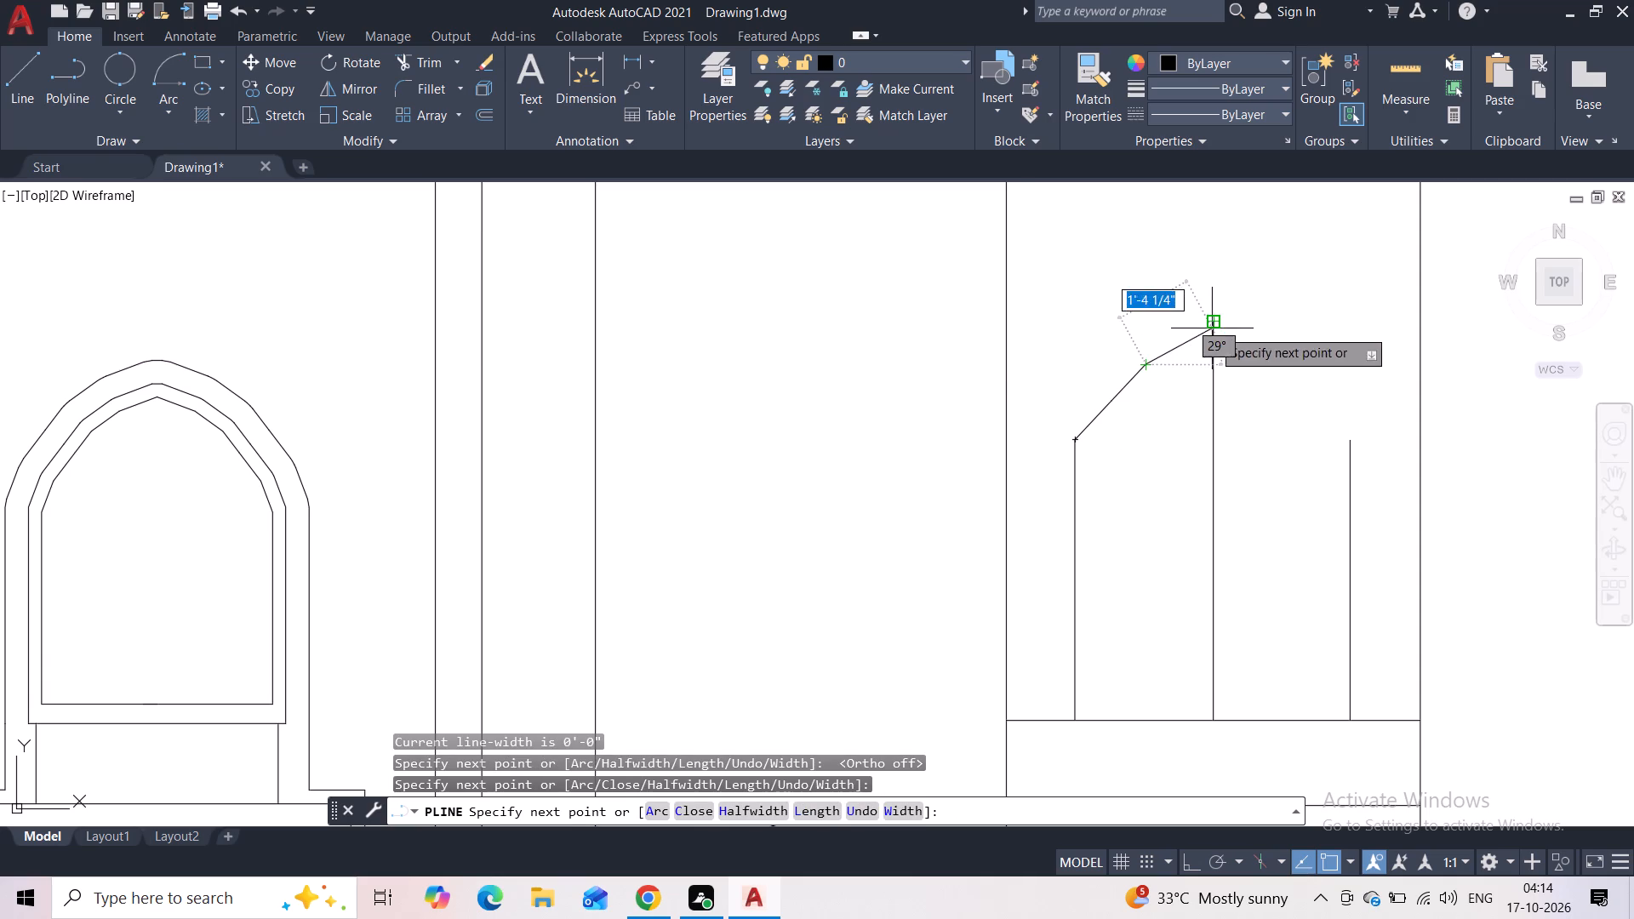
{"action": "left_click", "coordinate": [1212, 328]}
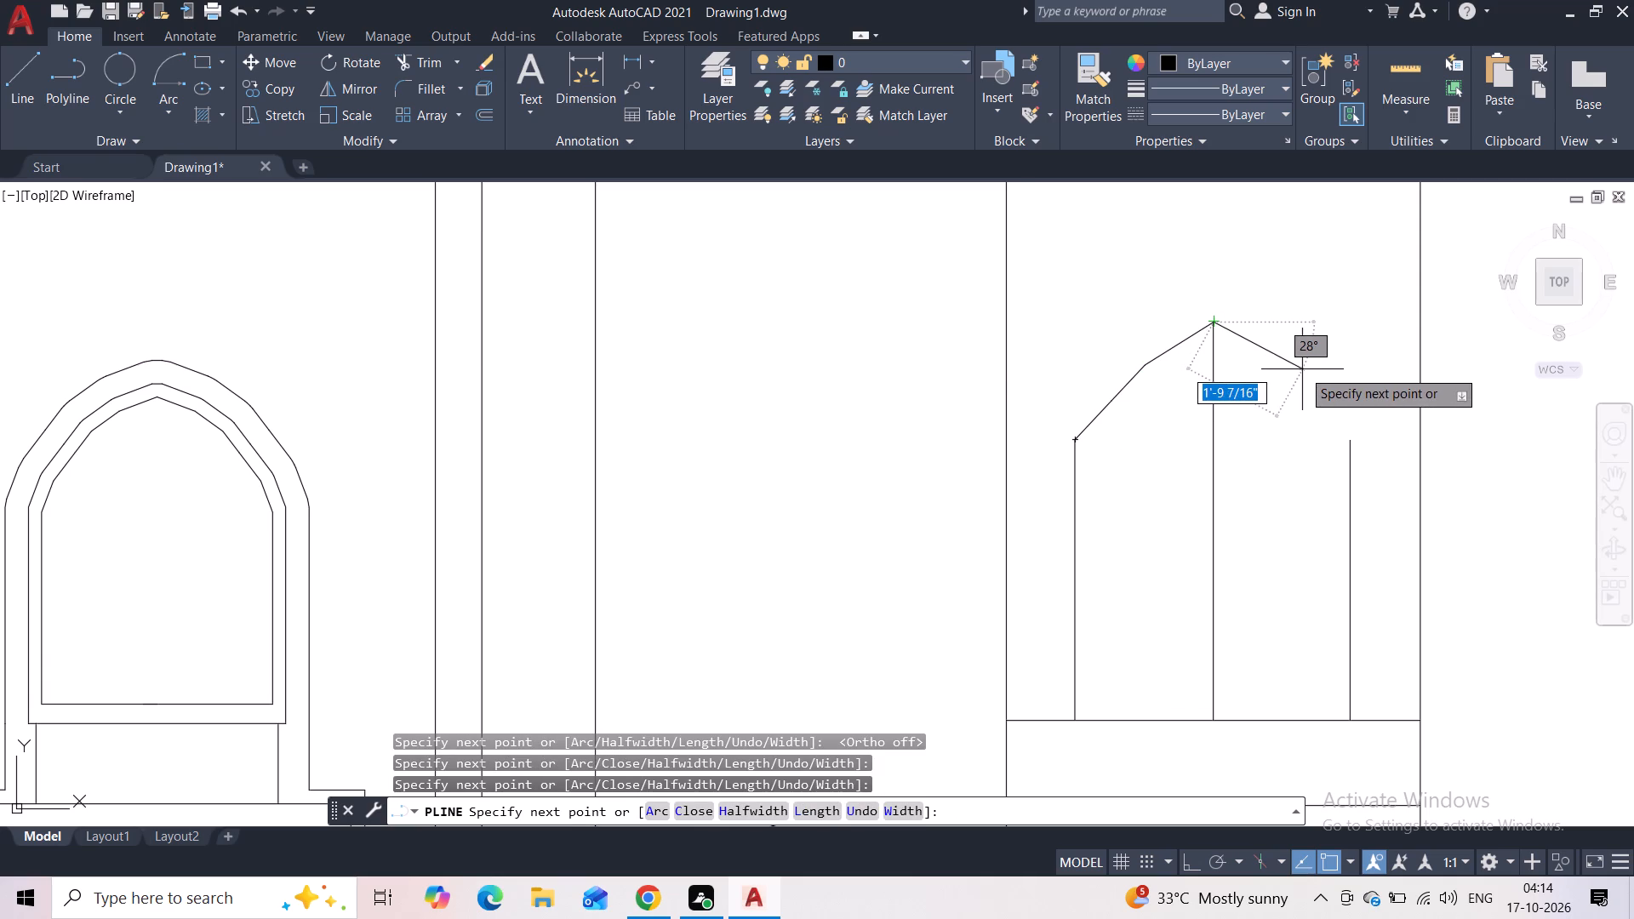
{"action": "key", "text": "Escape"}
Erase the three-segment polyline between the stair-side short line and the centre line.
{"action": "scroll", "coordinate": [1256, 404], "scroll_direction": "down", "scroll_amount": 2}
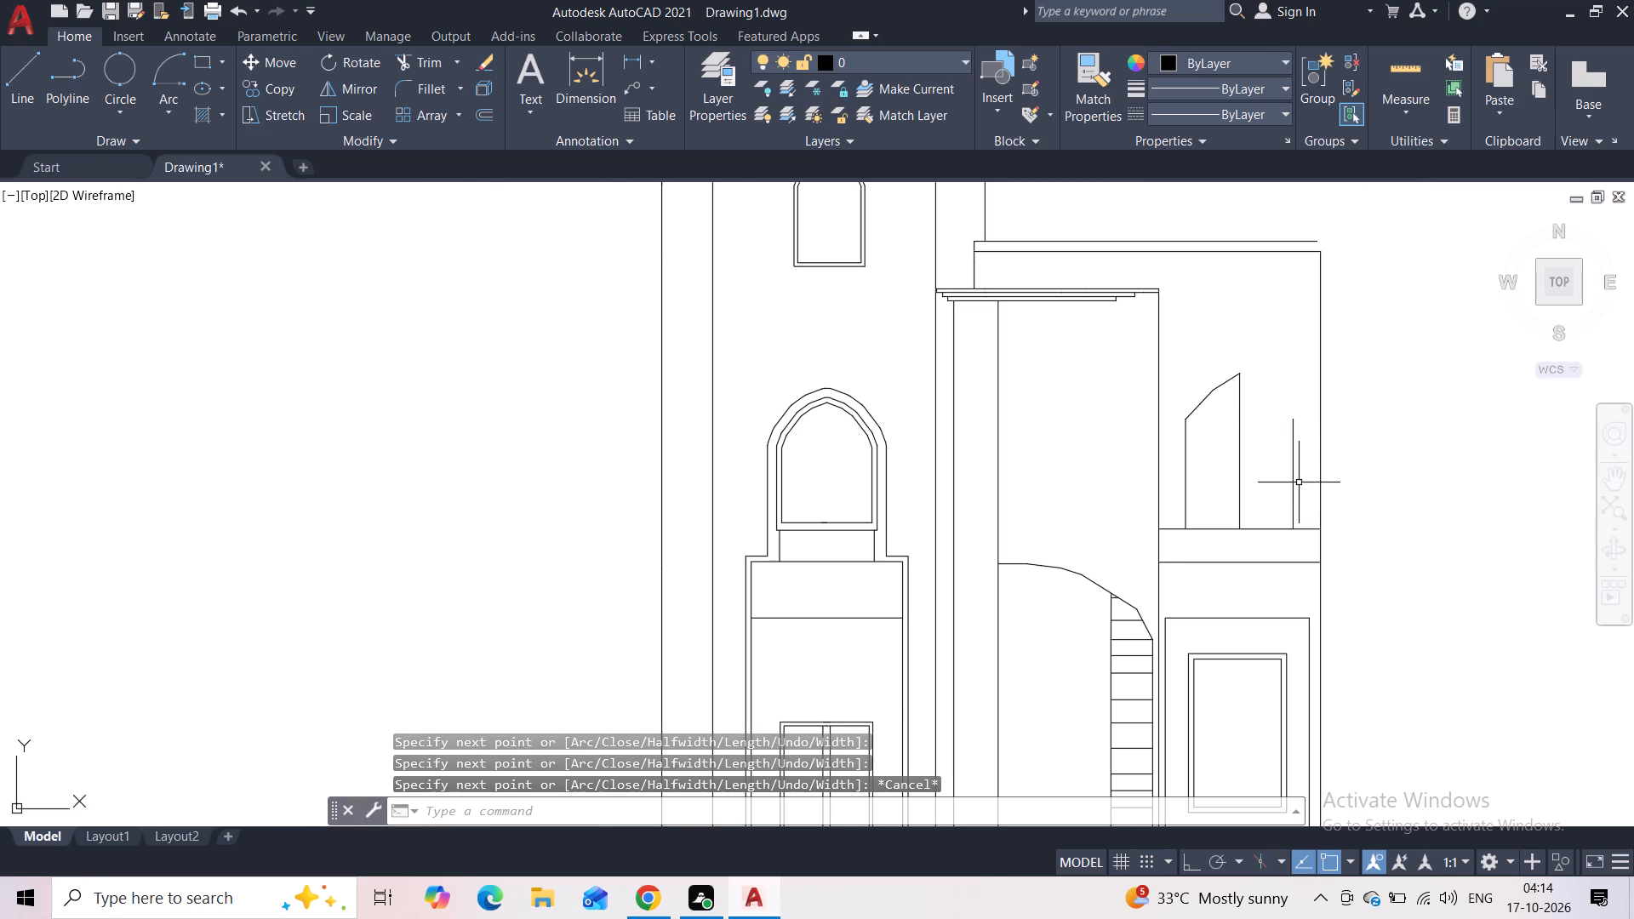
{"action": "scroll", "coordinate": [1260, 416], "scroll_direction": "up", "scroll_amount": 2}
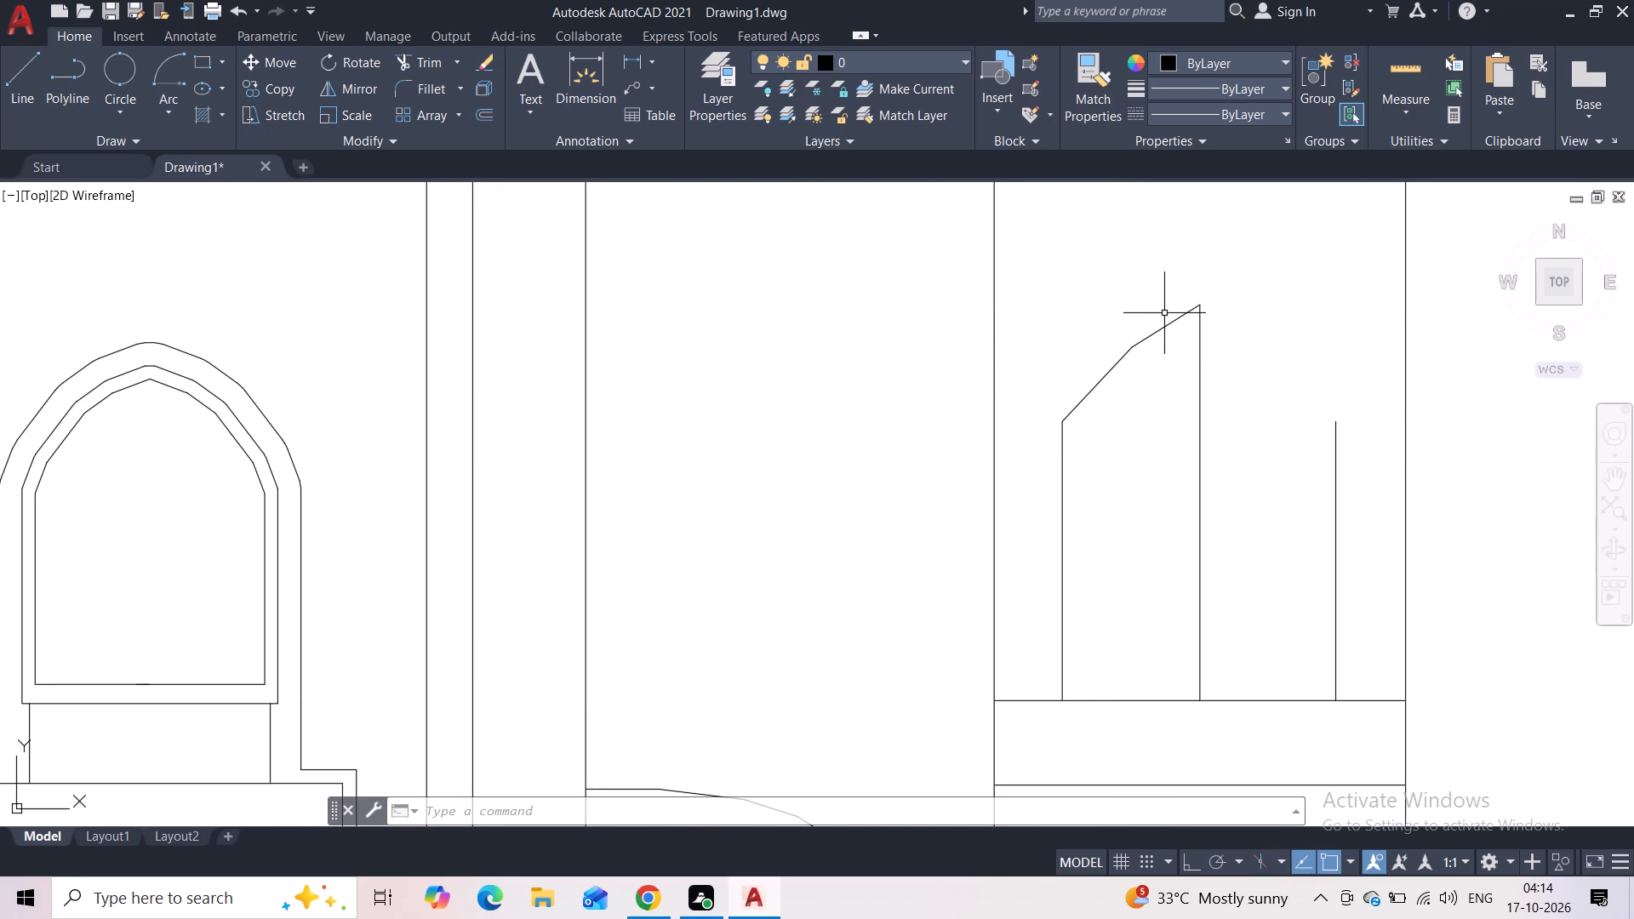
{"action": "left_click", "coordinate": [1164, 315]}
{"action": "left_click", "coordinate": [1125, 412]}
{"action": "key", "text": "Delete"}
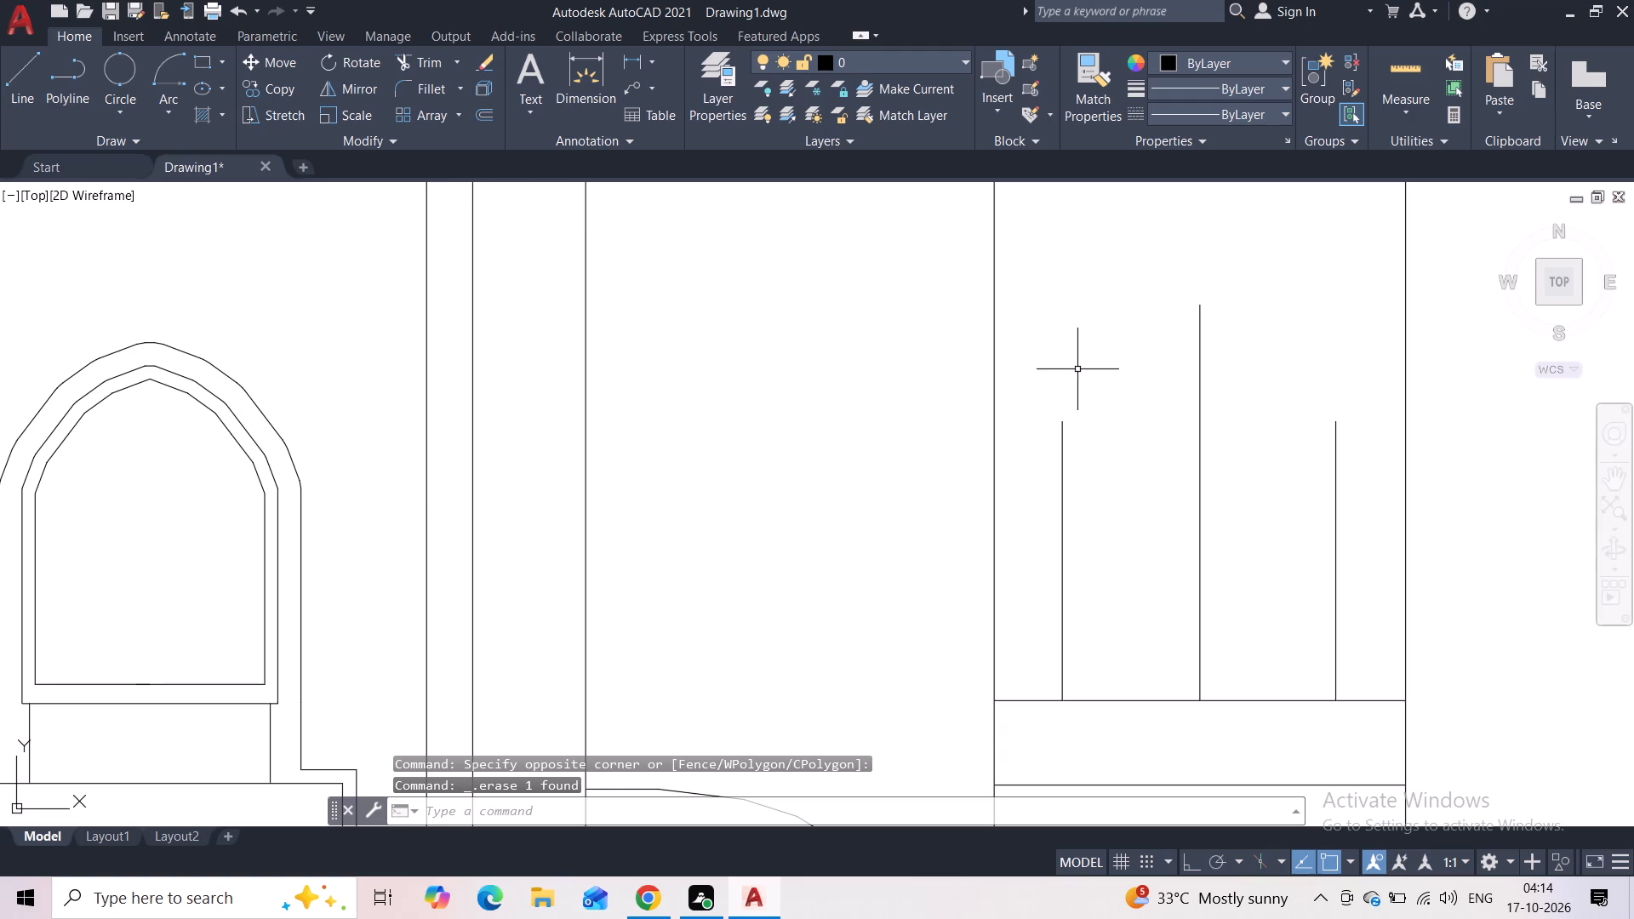
Shorten both short vertical lines by lowering their top ends slightly.
{"action": "left_click", "coordinate": [9, 89]}
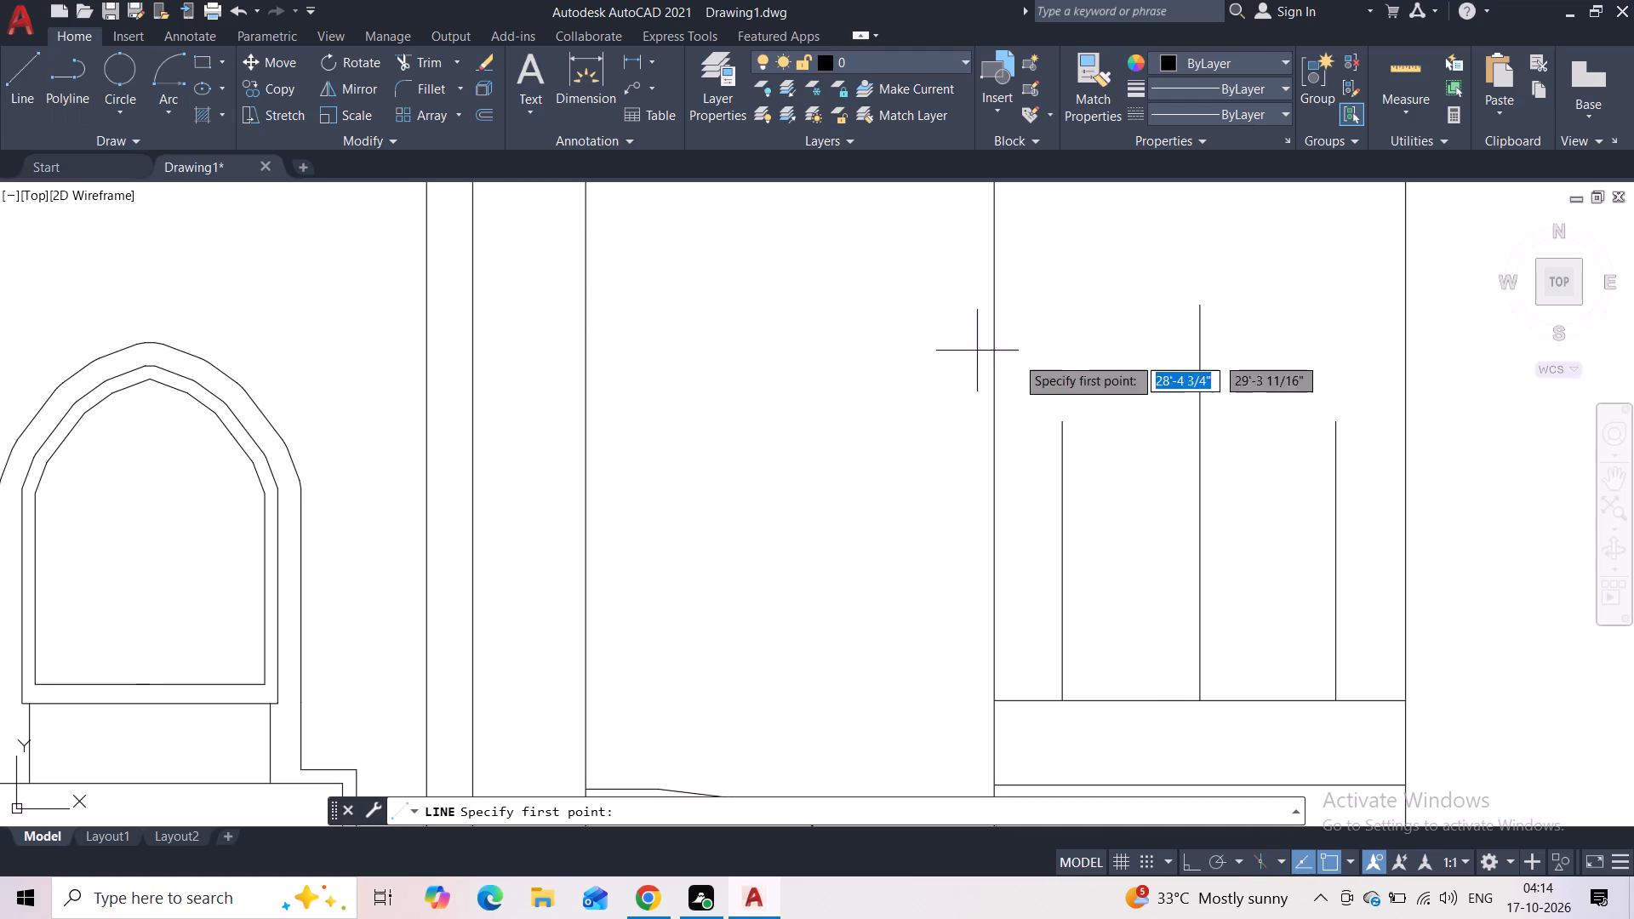
{"action": "key", "text": "Escape"}
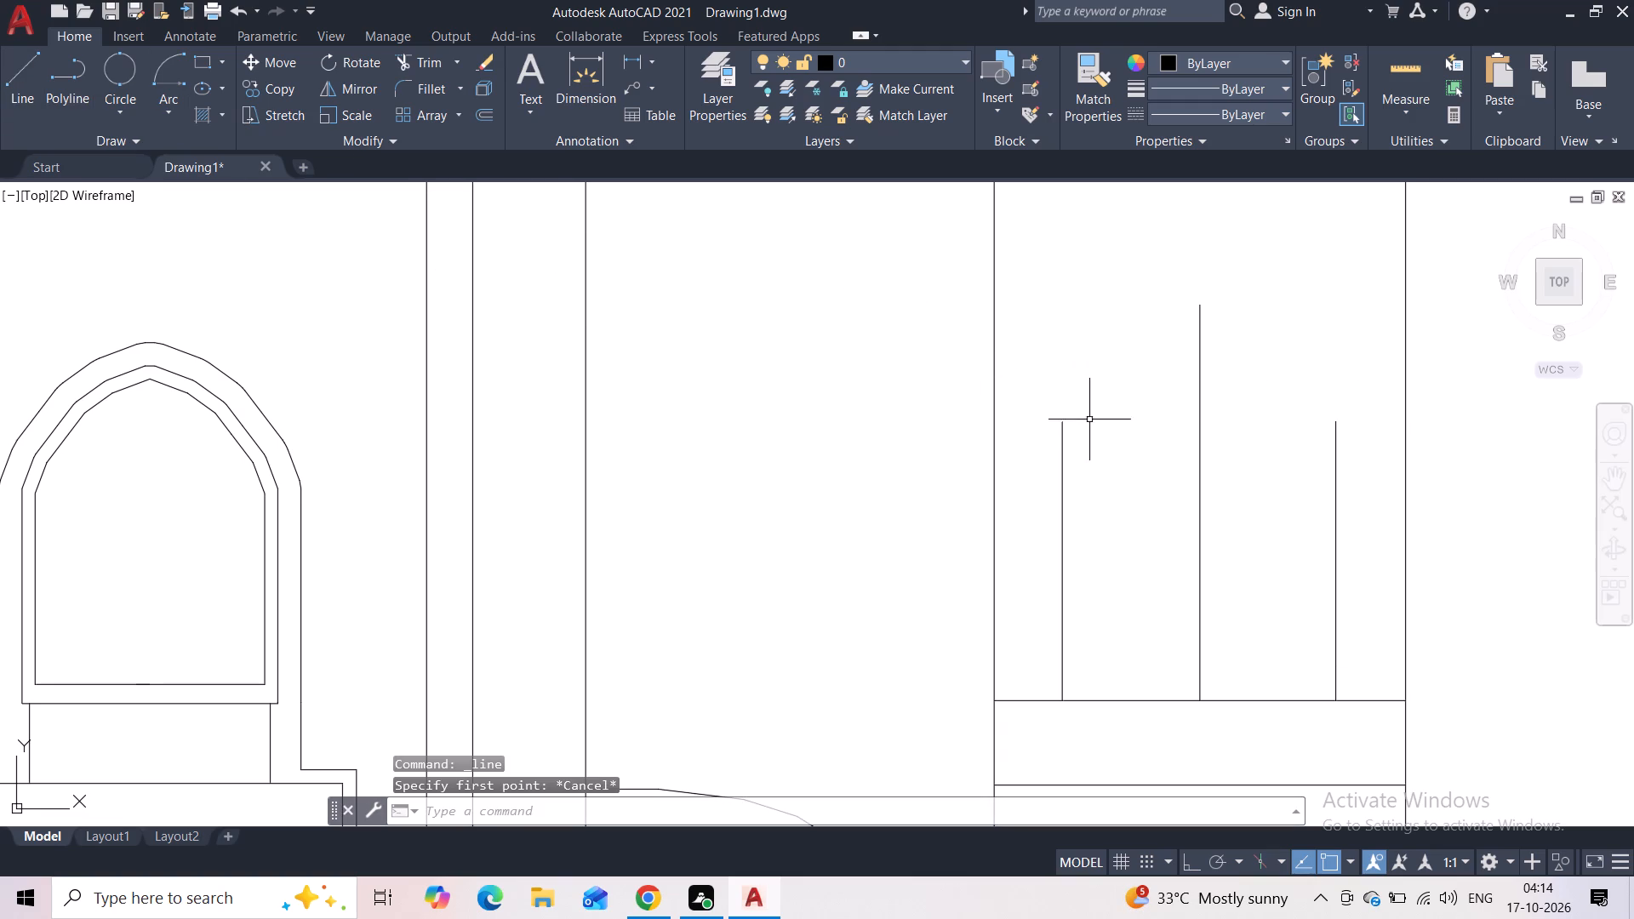
{"action": "left_click", "coordinate": [1064, 437]}
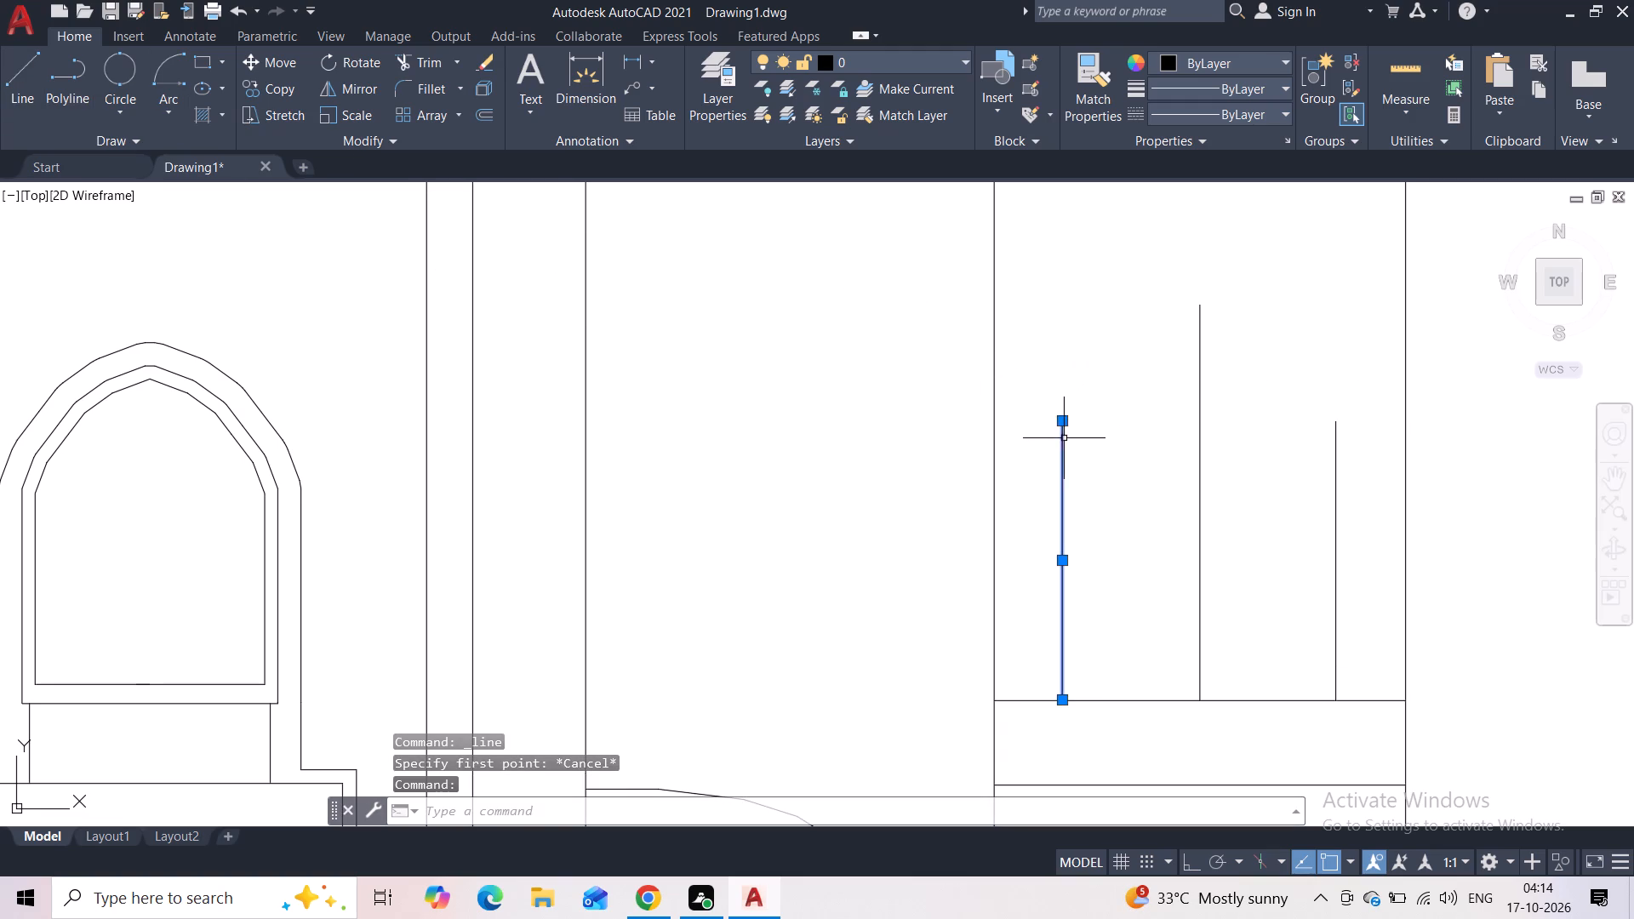
{"action": "left_click", "coordinate": [1059, 423]}
{"action": "left_click", "coordinate": [1060, 450]}
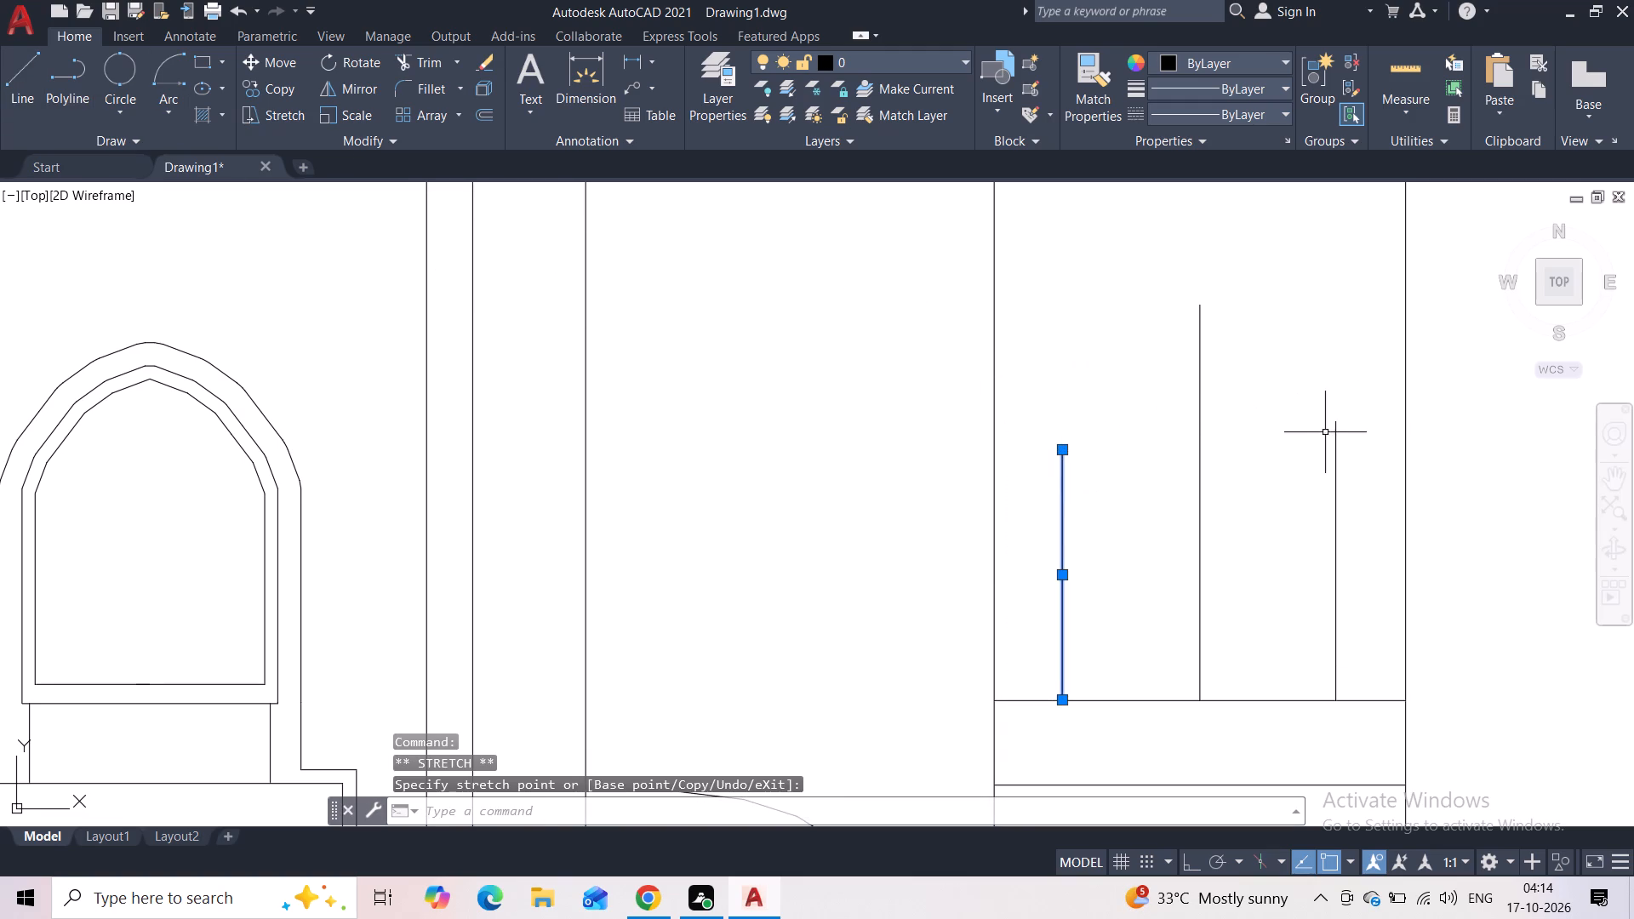
{"action": "left_click", "coordinate": [1336, 438]}
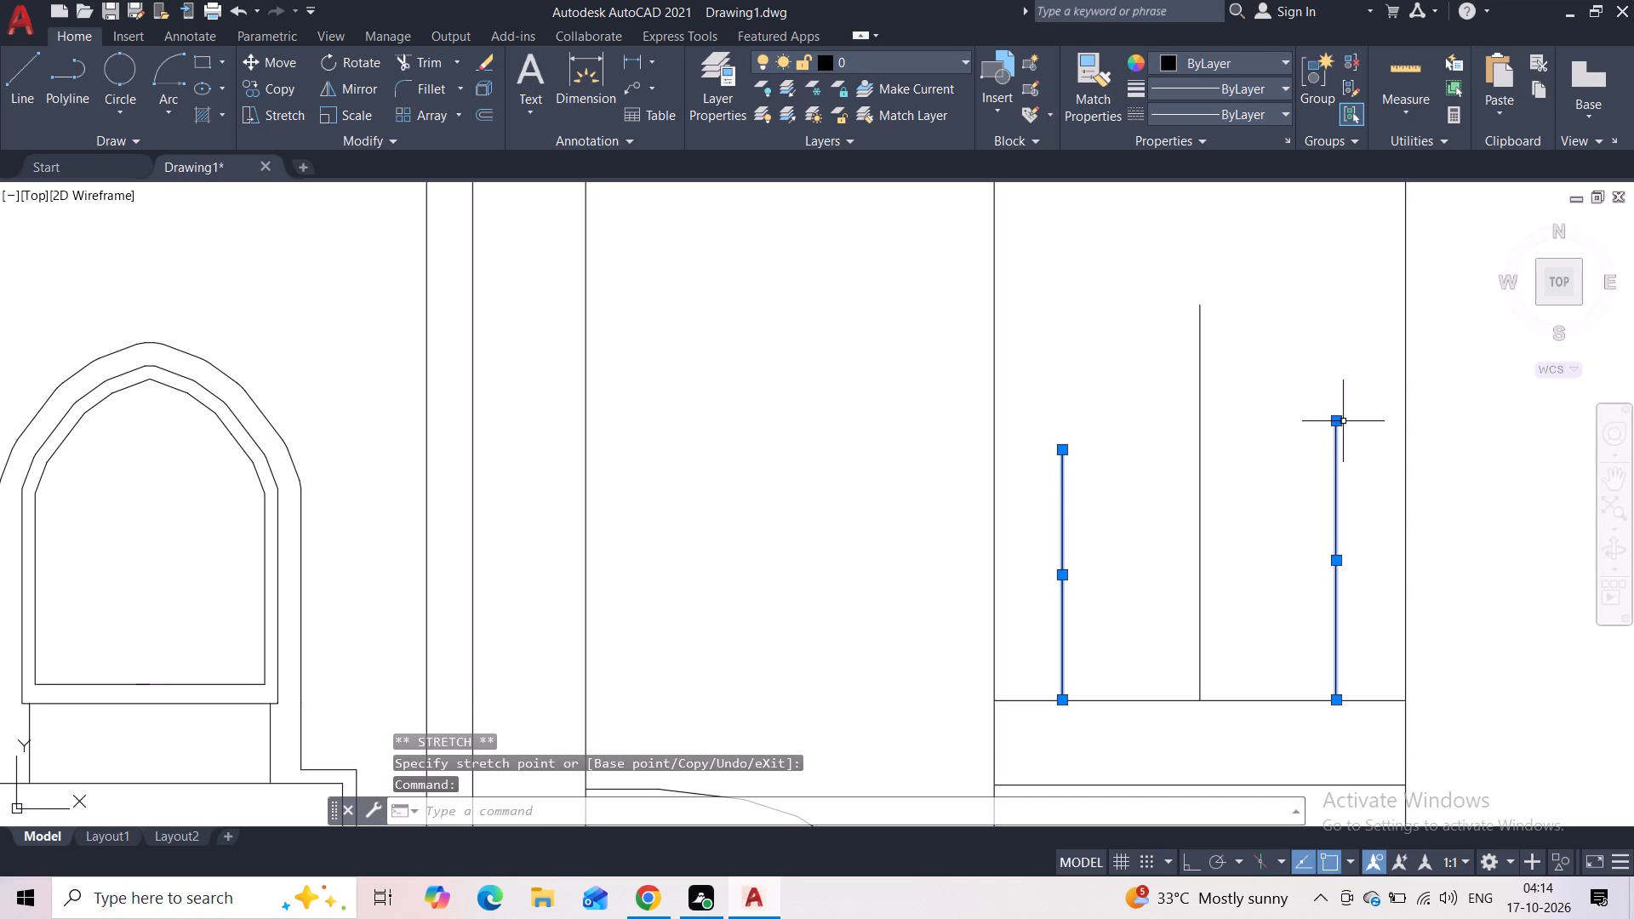
{"action": "left_click", "coordinate": [1337, 424]}
{"action": "left_click", "coordinate": [1329, 442]}
{"action": "key", "text": "Escape"}
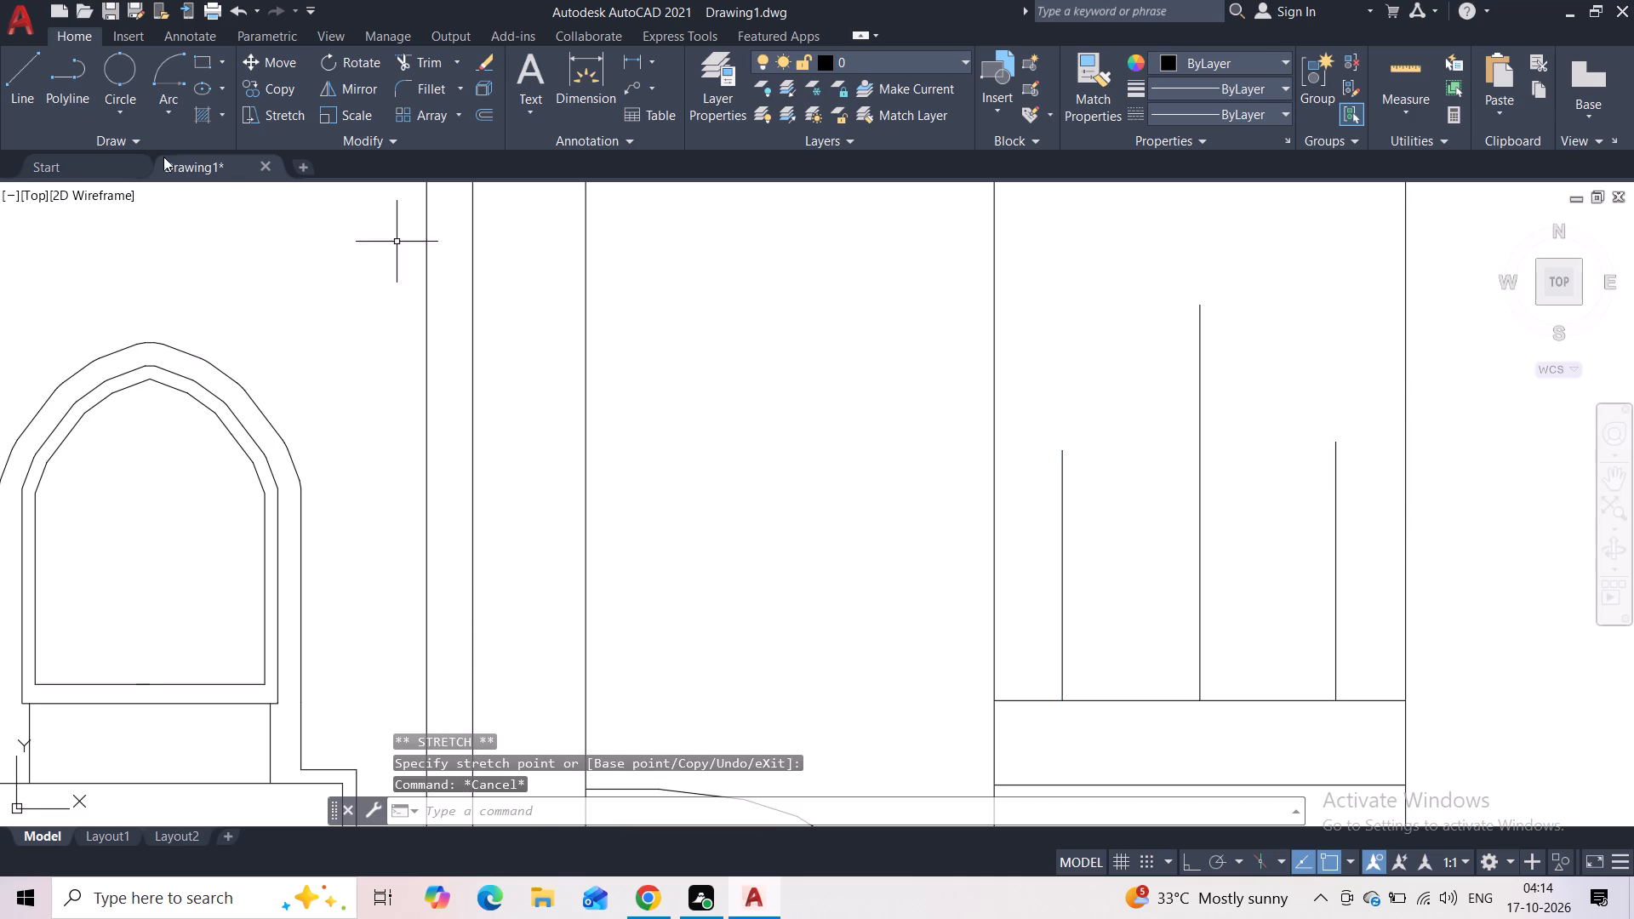
Draw a four-segment polyline curving up from the stair-side short line's top to just short of the centre line.
{"action": "left_click", "coordinate": [72, 105]}
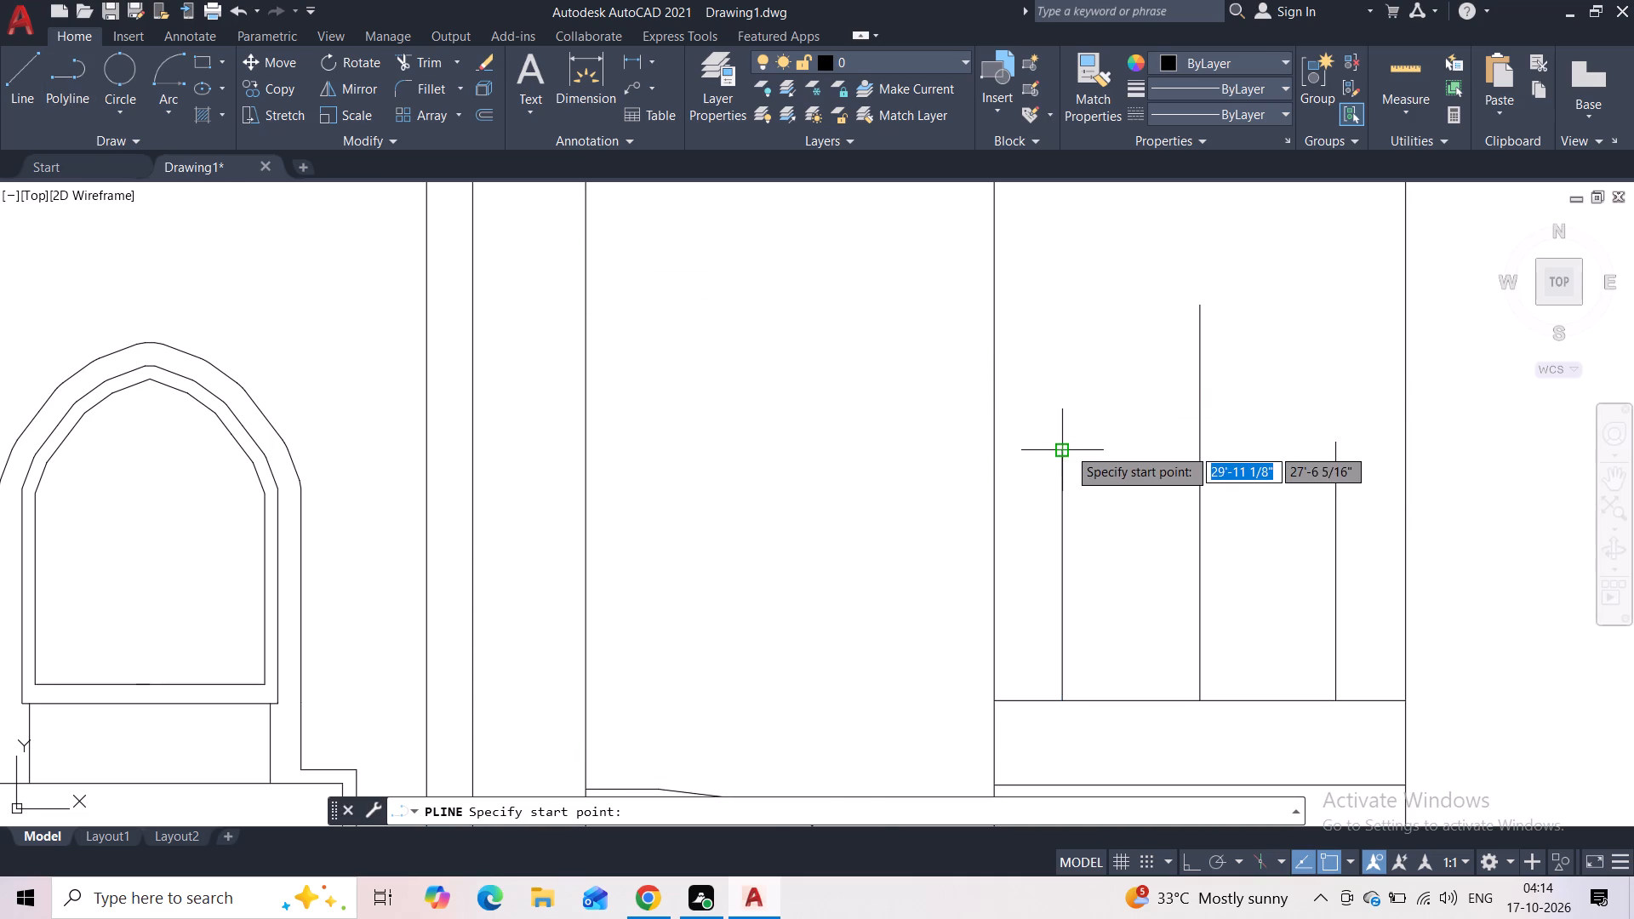
{"action": "left_click", "coordinate": [1068, 448]}
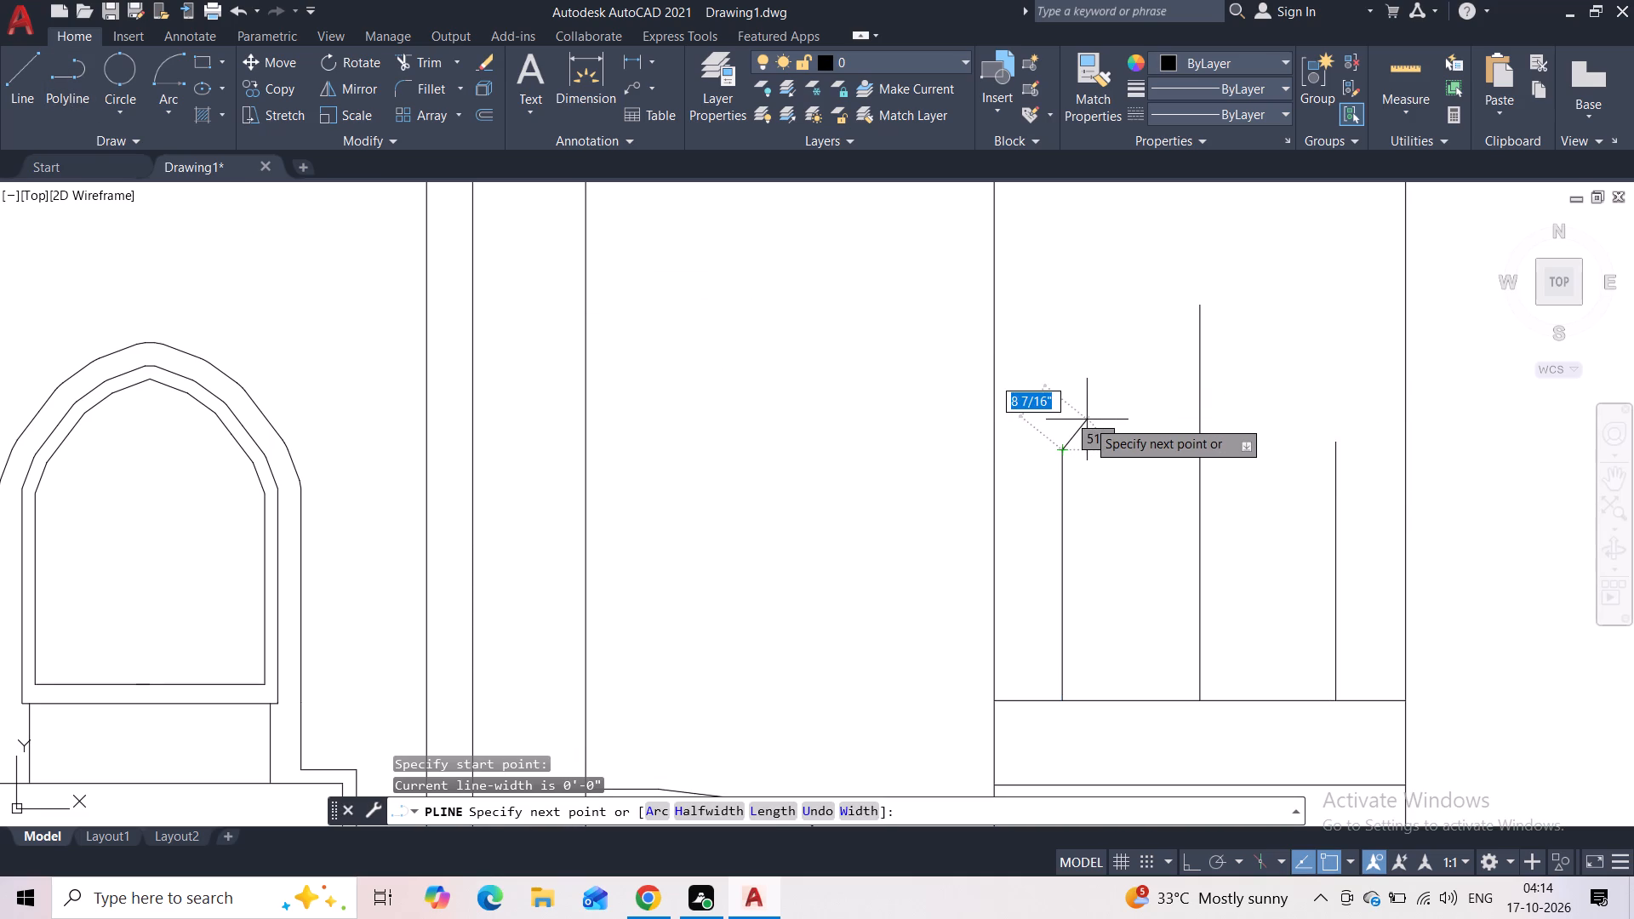
{"action": "left_click", "coordinate": [1077, 423]}
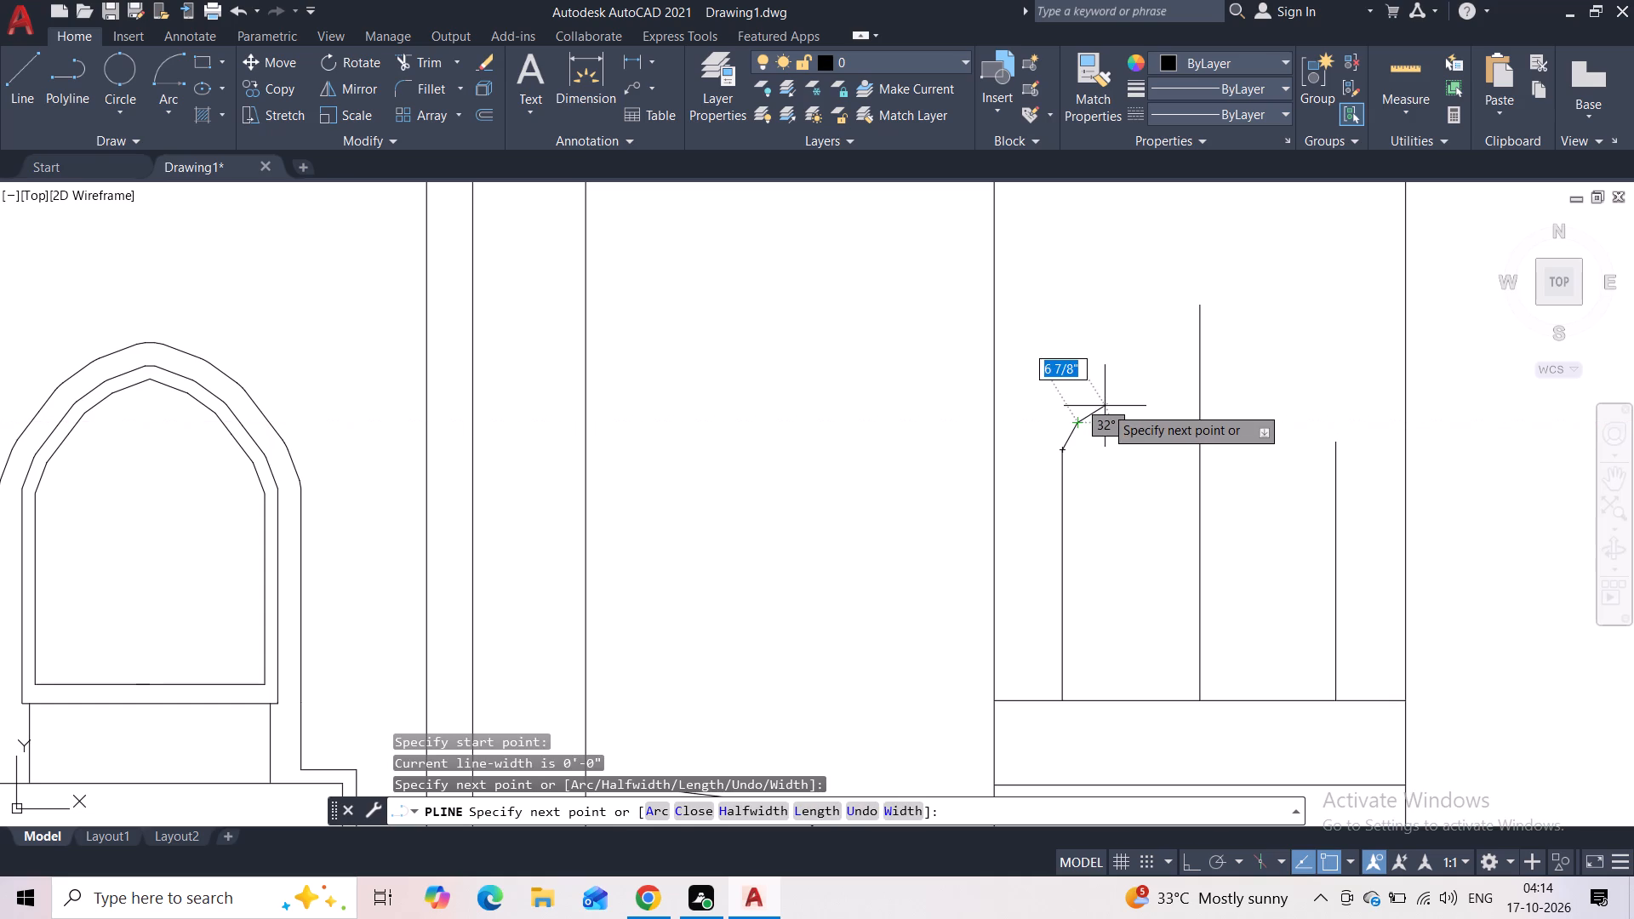
{"action": "left_click", "coordinate": [1105, 402]}
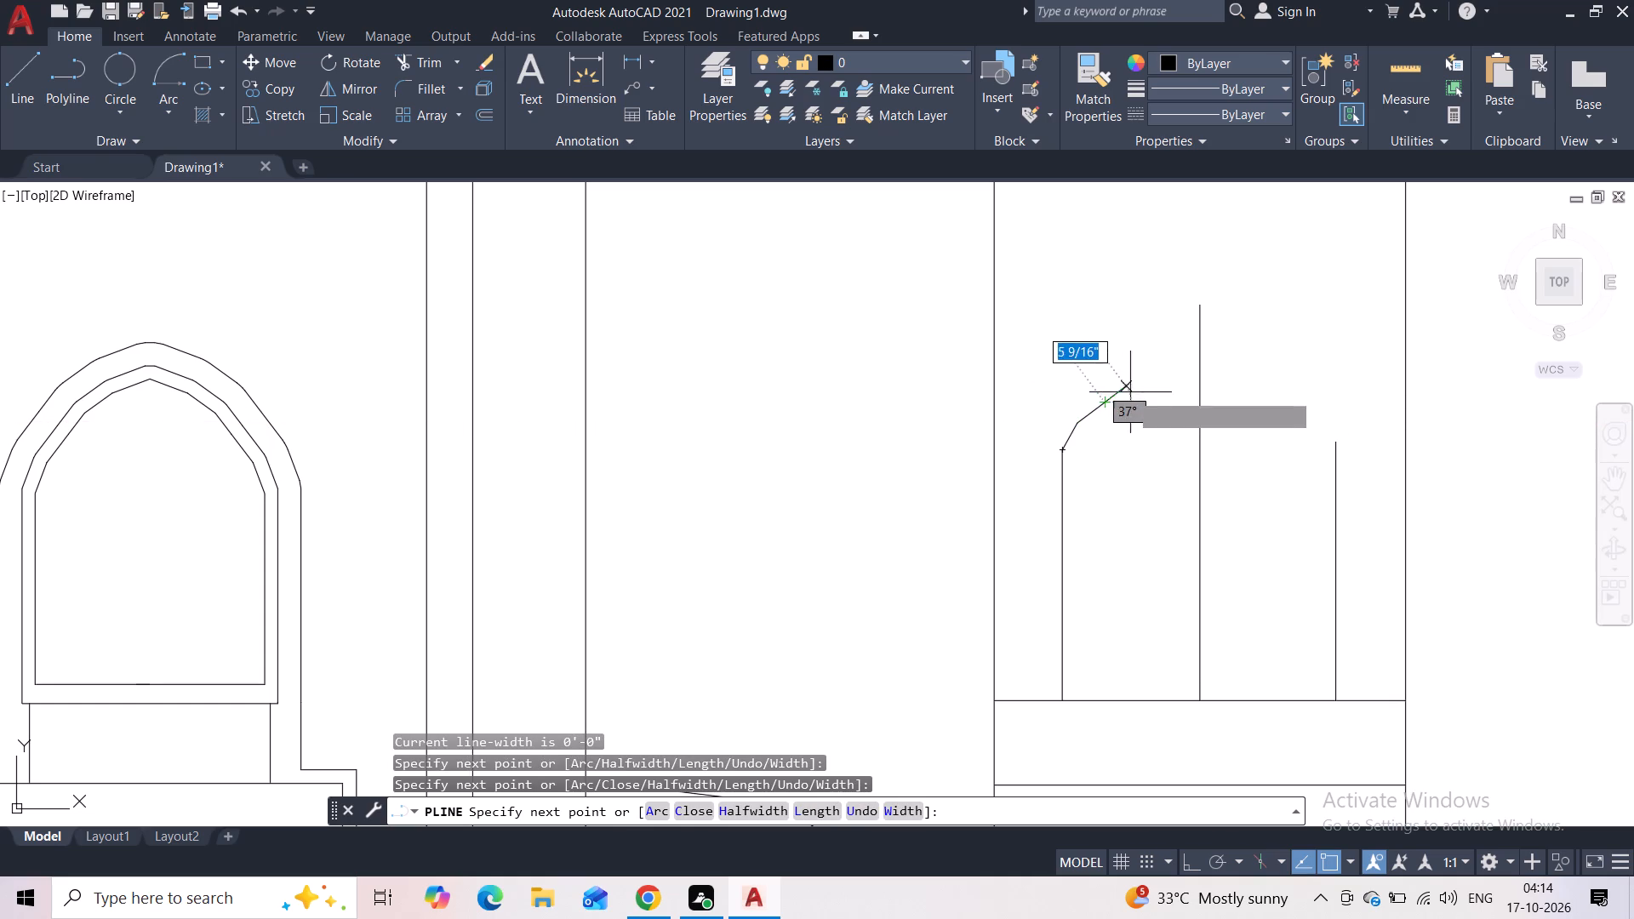
{"action": "left_click", "coordinate": [1142, 389]}
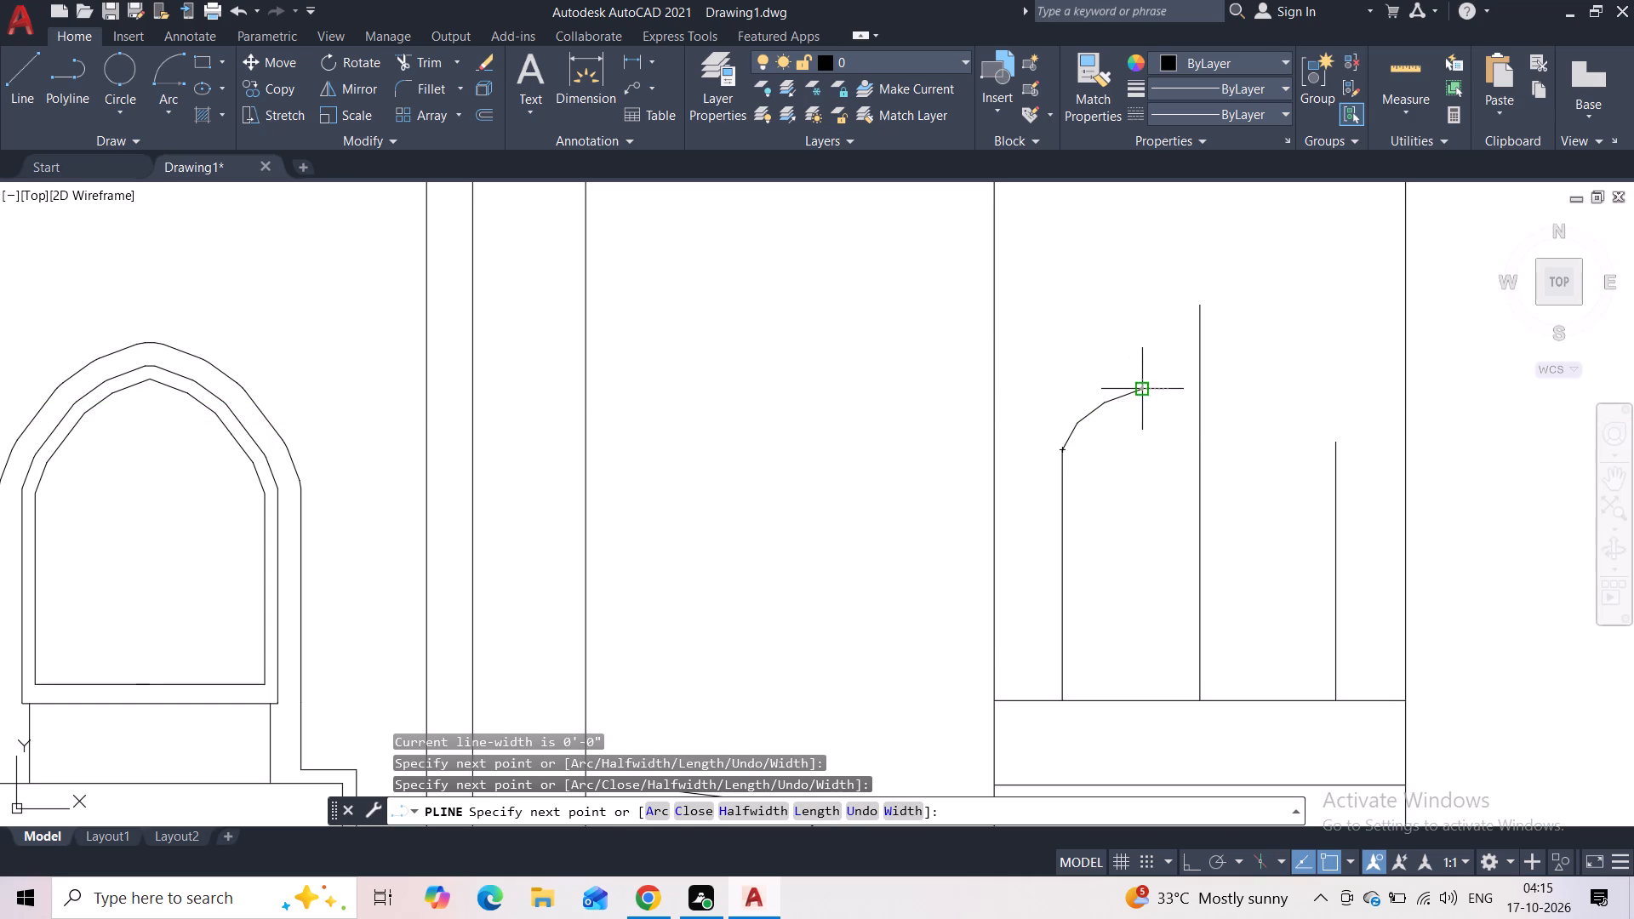
{"action": "left_click", "coordinate": [1189, 367]}
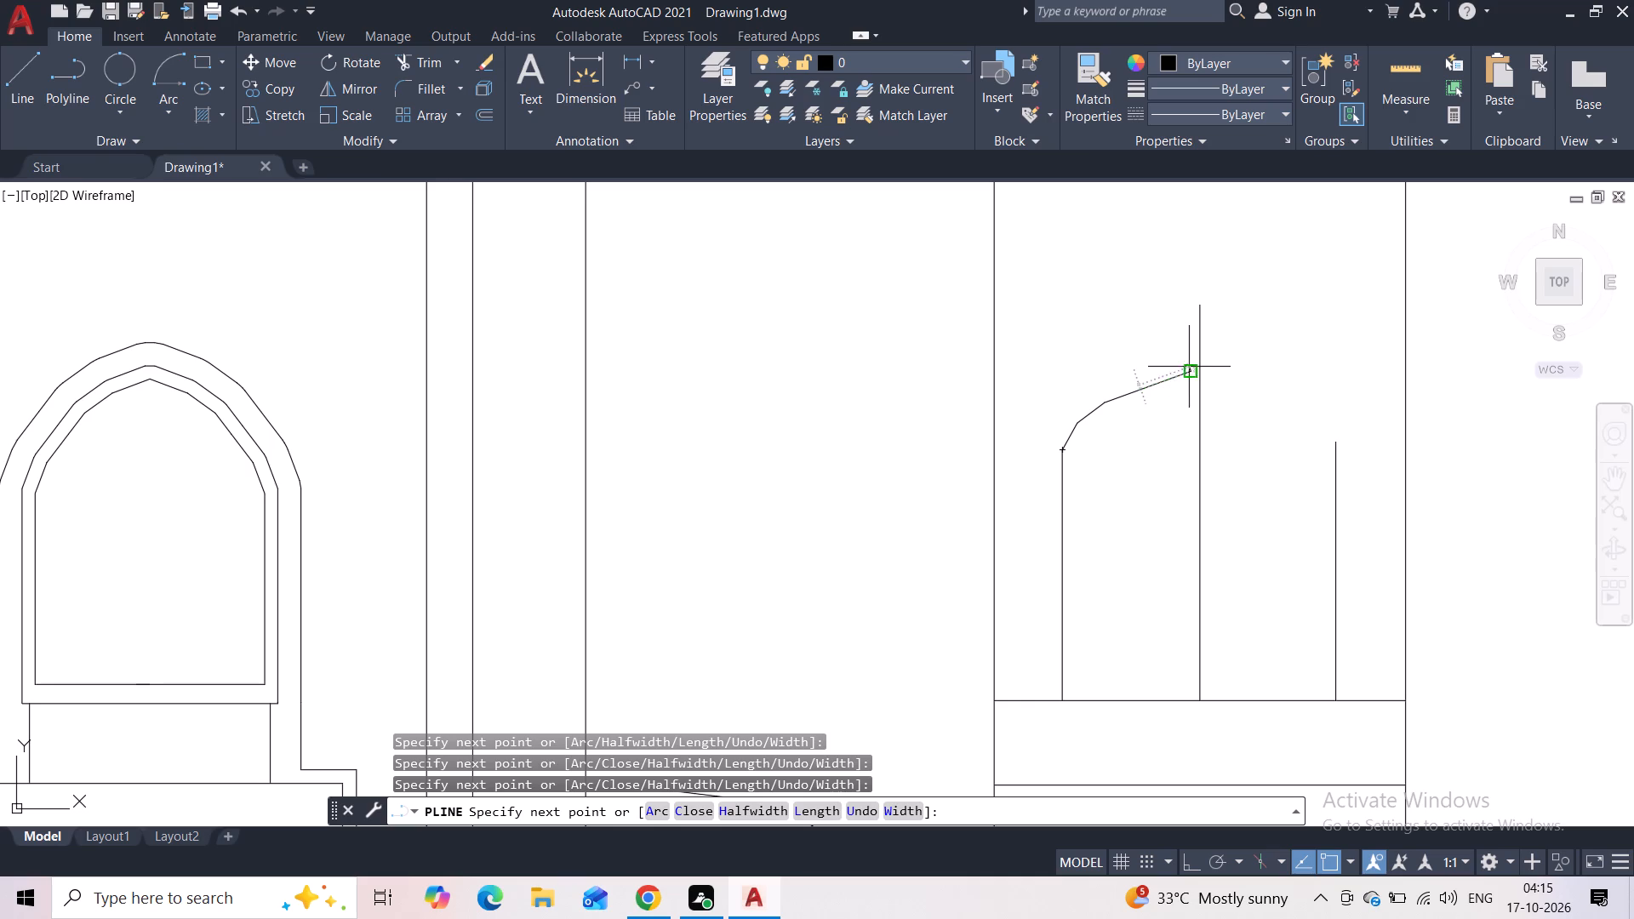
{"action": "key", "text": "Escape"}
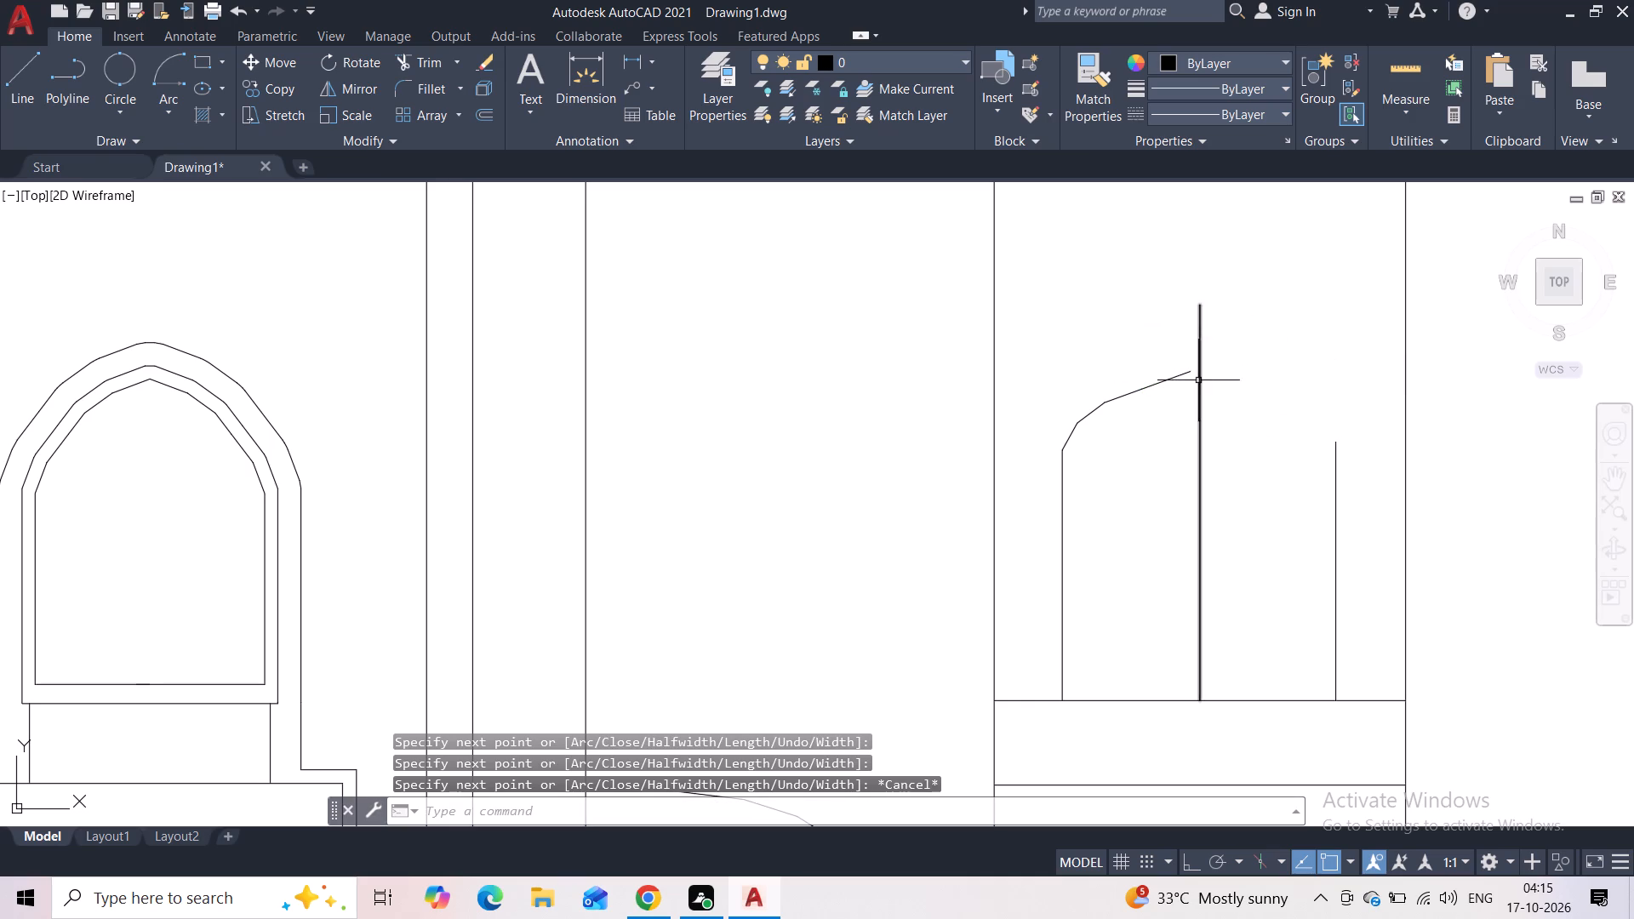
Add a short polyline segment of about 2 3/16" at 20° from the half-arch's upper end to the centre line.
{"action": "scroll", "coordinate": [1191, 374], "scroll_direction": "up", "scroll_amount": 4}
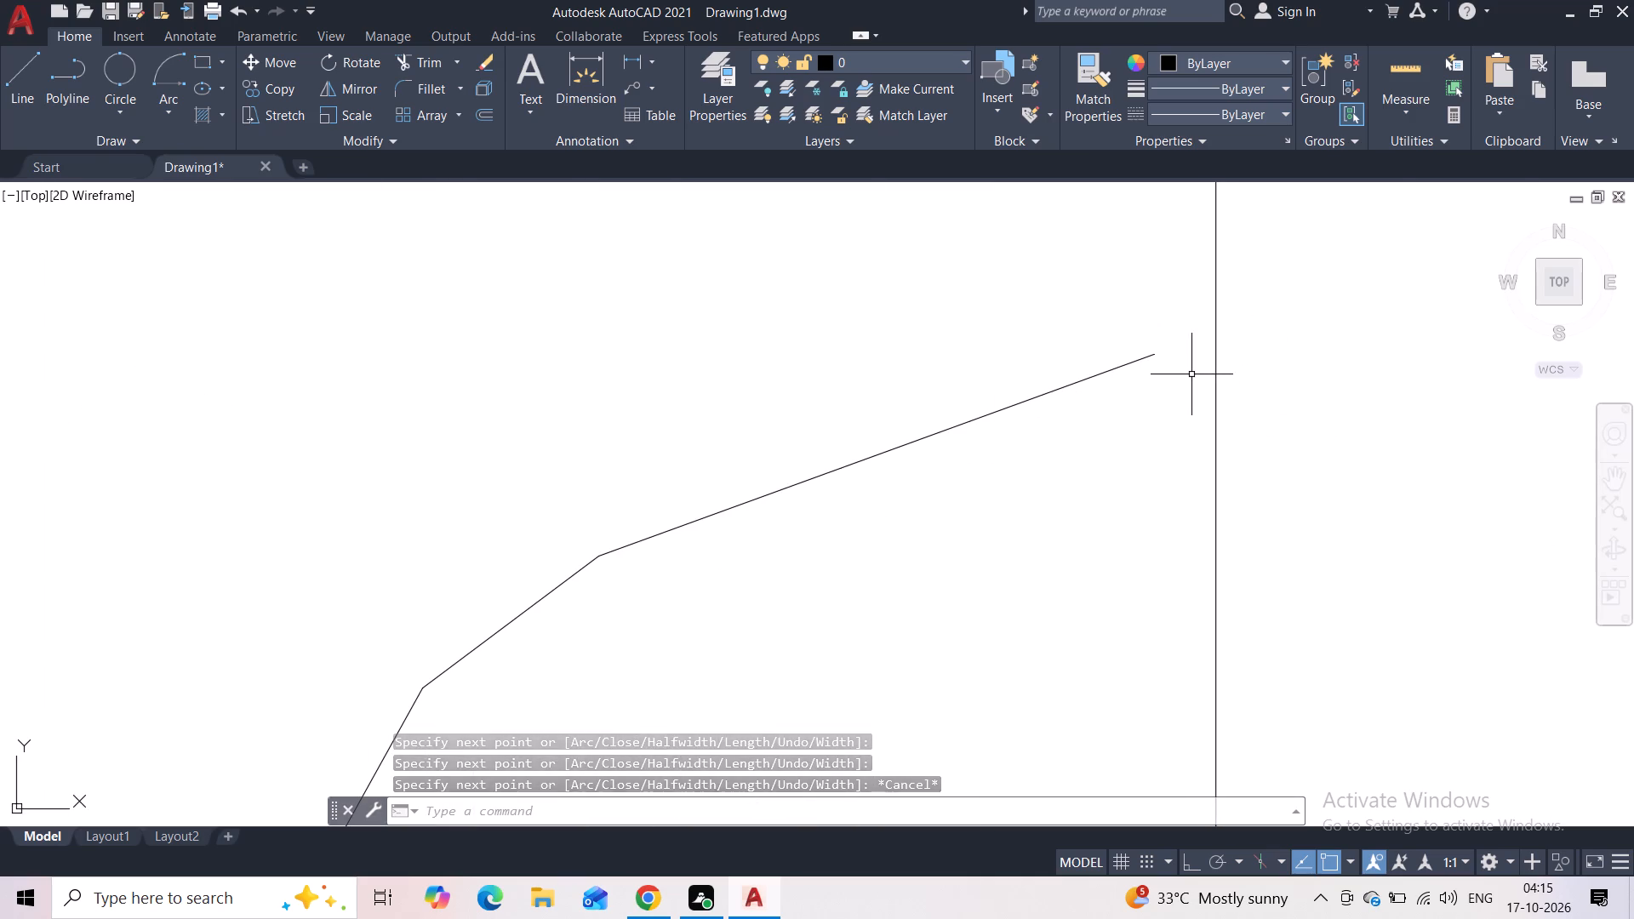
{"action": "key", "text": "space"}
{"action": "left_click", "coordinate": [1159, 359]}
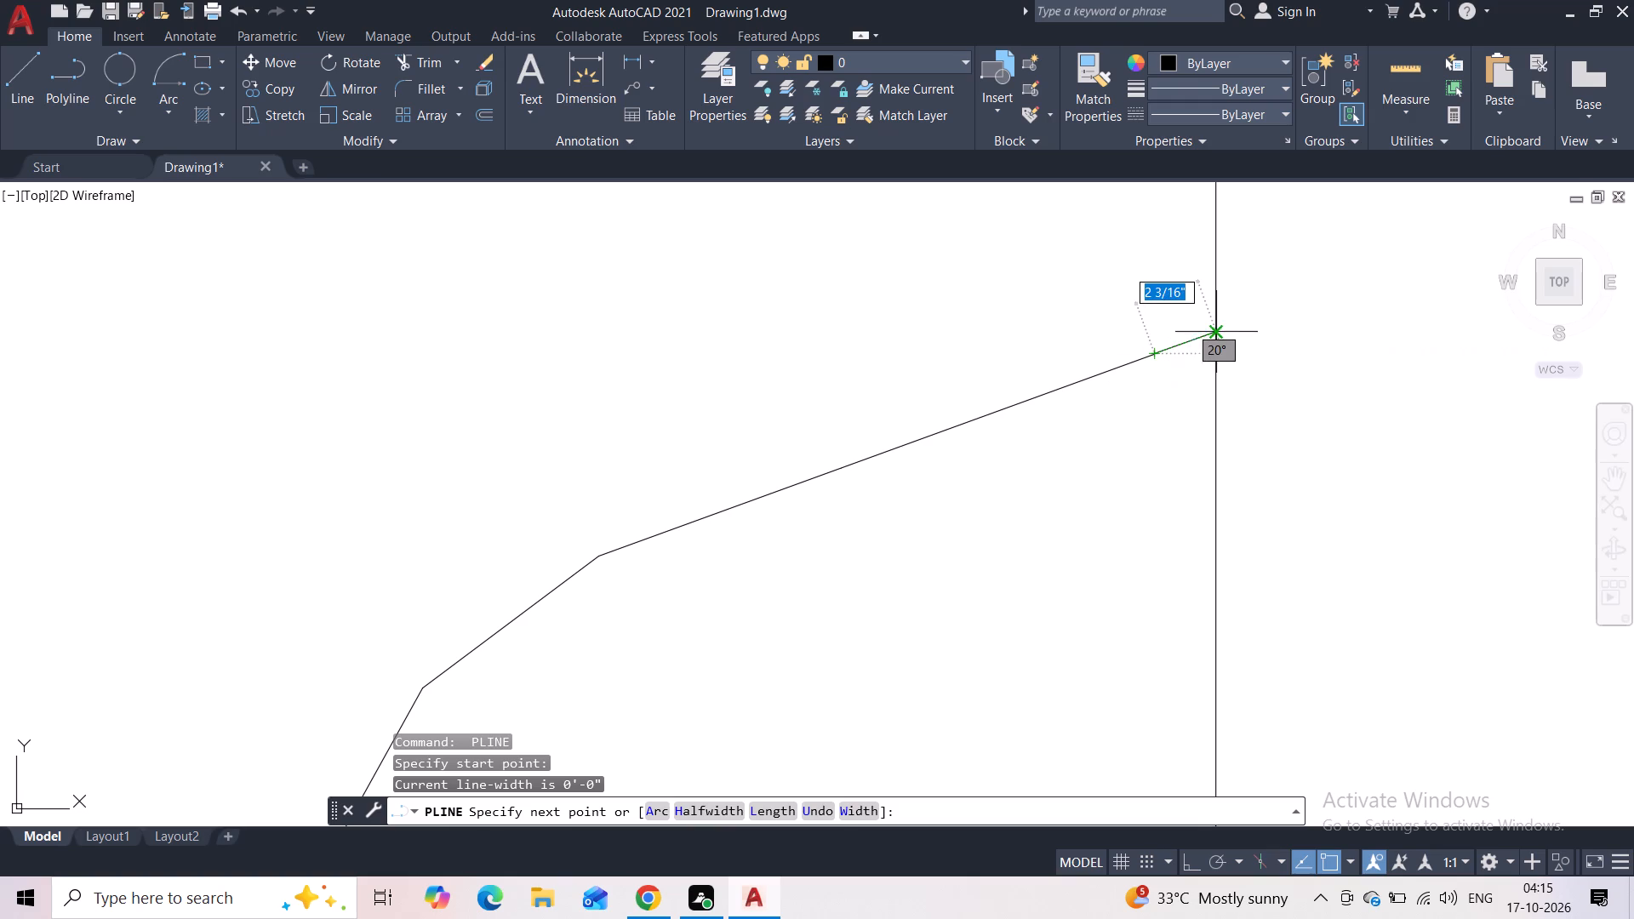
{"action": "left_click", "coordinate": [1219, 331]}
{"action": "key", "text": "Escape"}
Mirror both half-arch polylines about the vertical centre line, keeping the source objects.
{"action": "scroll", "coordinate": [1317, 373], "scroll_direction": "down", "scroll_amount": 2}
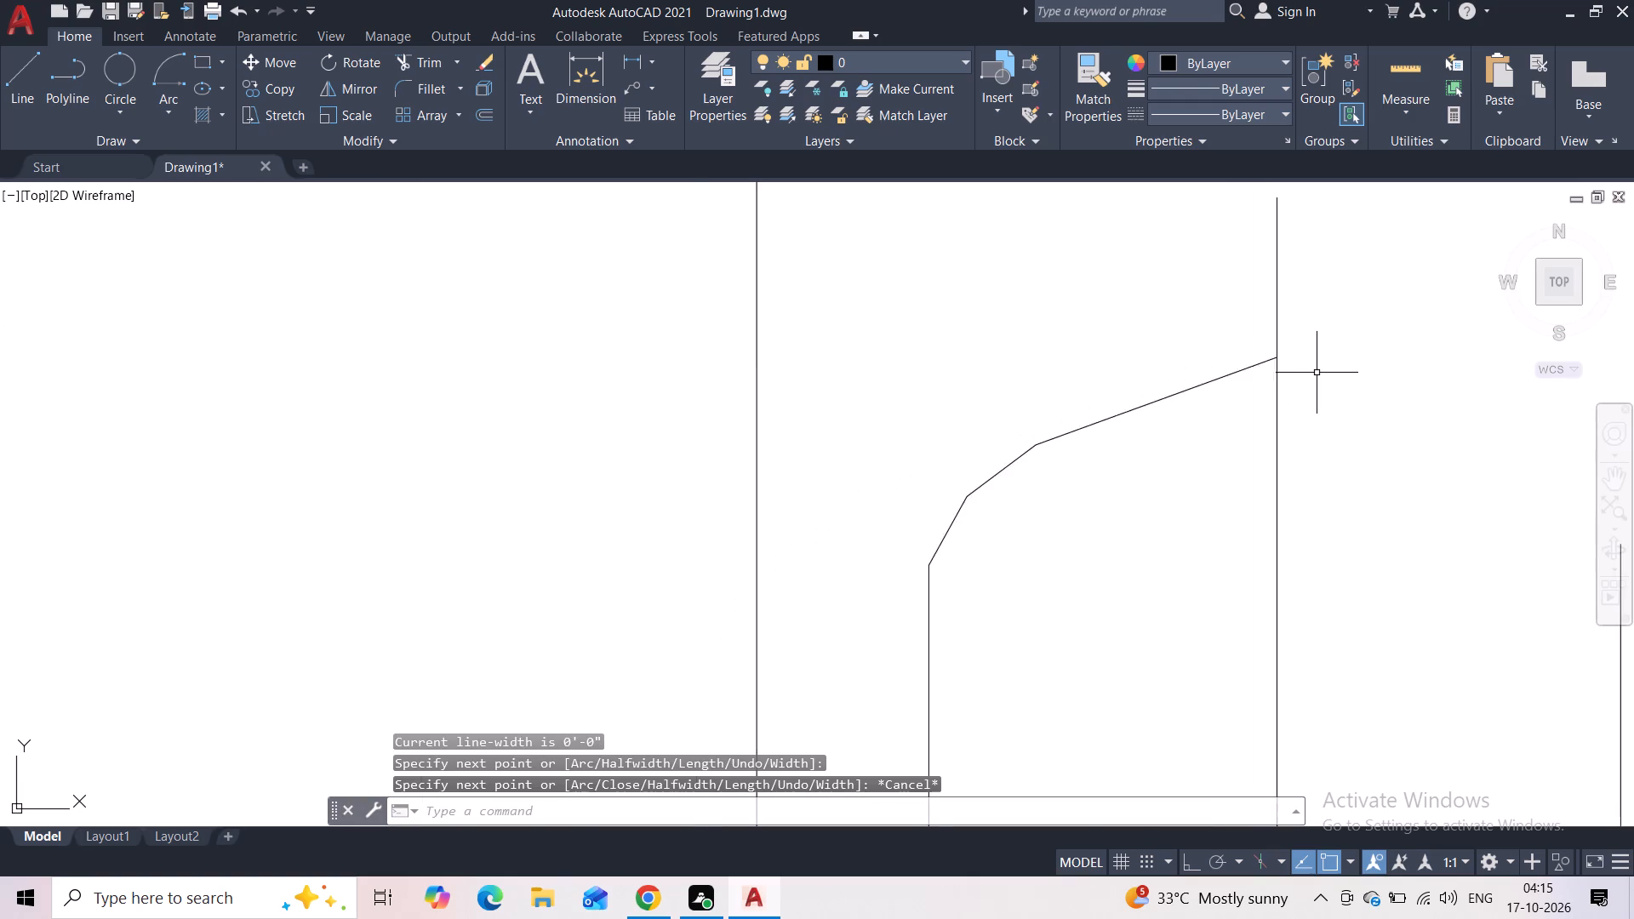
{"action": "scroll", "coordinate": [1317, 373], "scroll_direction": "down", "scroll_amount": 2}
{"action": "middle_click_drag", "start_coordinate": [1244, 492], "coordinate": [1094, 470]}
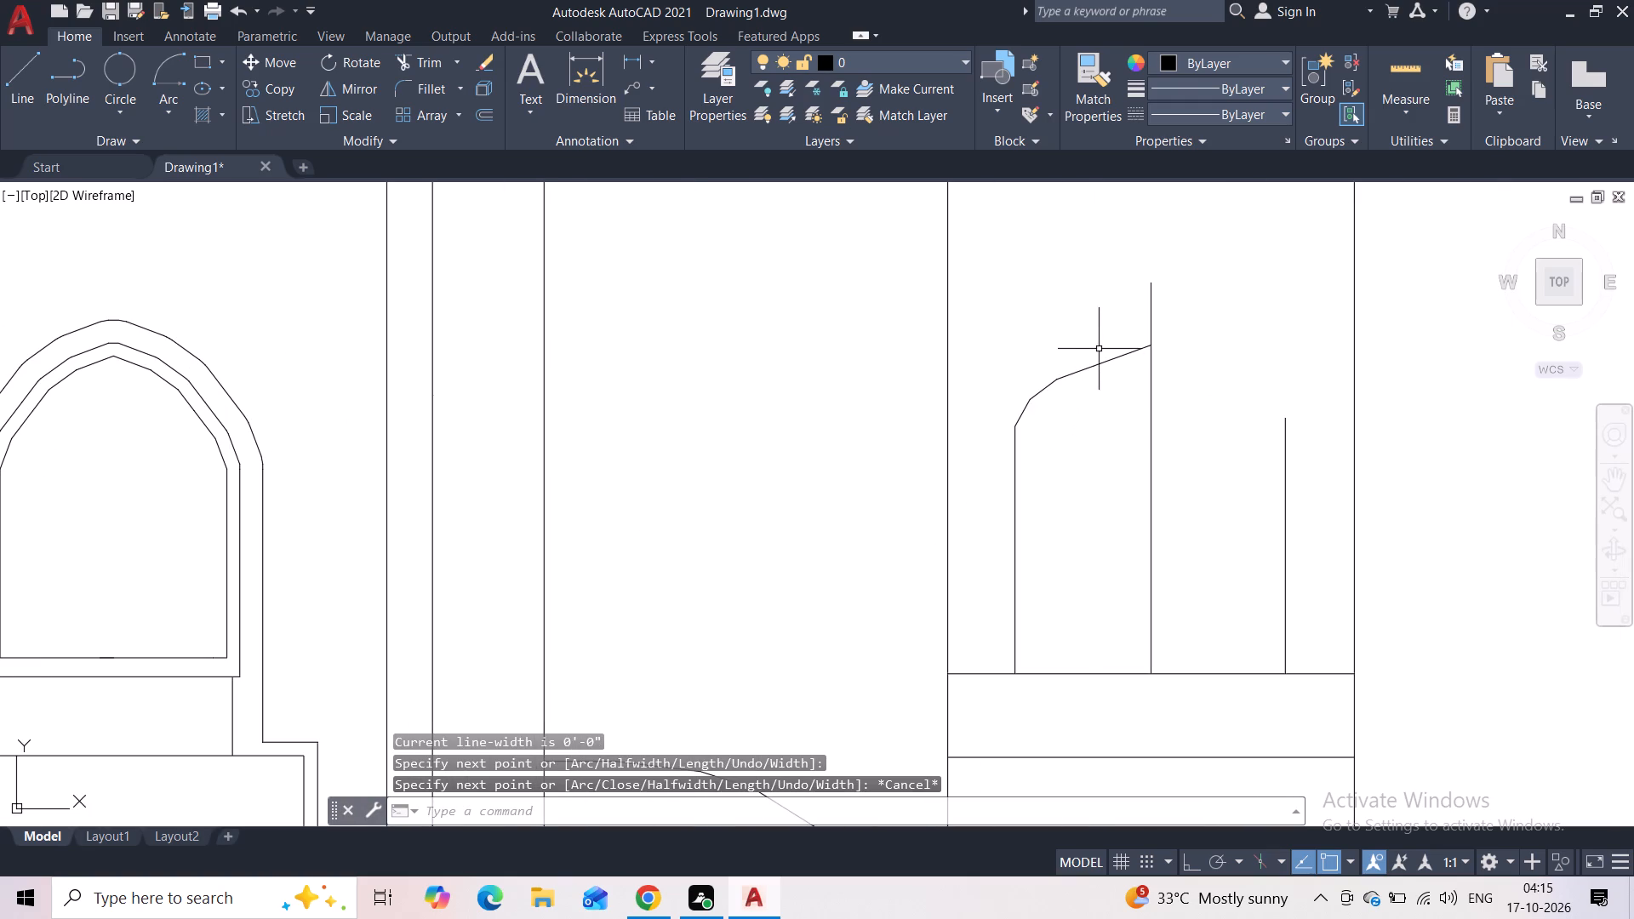
{"action": "left_click", "coordinate": [1103, 340]}
{"action": "left_click", "coordinate": [1073, 428]}
{"action": "scroll", "coordinate": [1135, 352], "scroll_direction": "up", "scroll_amount": 3}
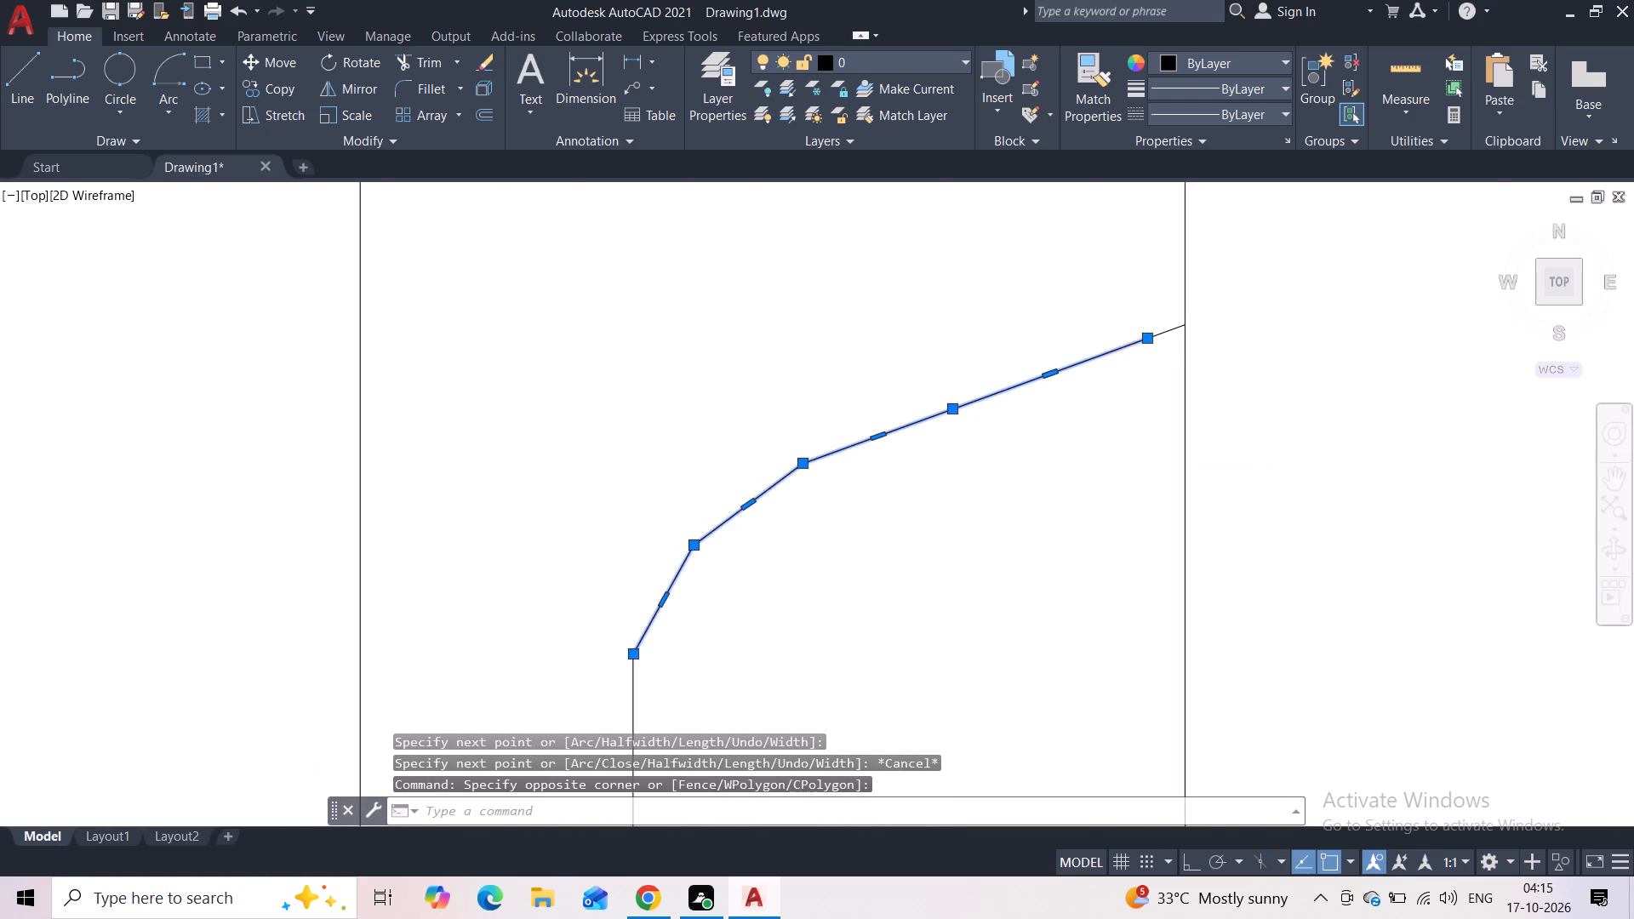
{"action": "scroll", "coordinate": [1135, 352], "scroll_direction": "up", "scroll_amount": 3}
{"action": "left_click", "coordinate": [1188, 255]}
{"action": "left_click", "coordinate": [1188, 365]}
{"action": "scroll", "coordinate": [923, 359], "scroll_direction": "down", "scroll_amount": 5}
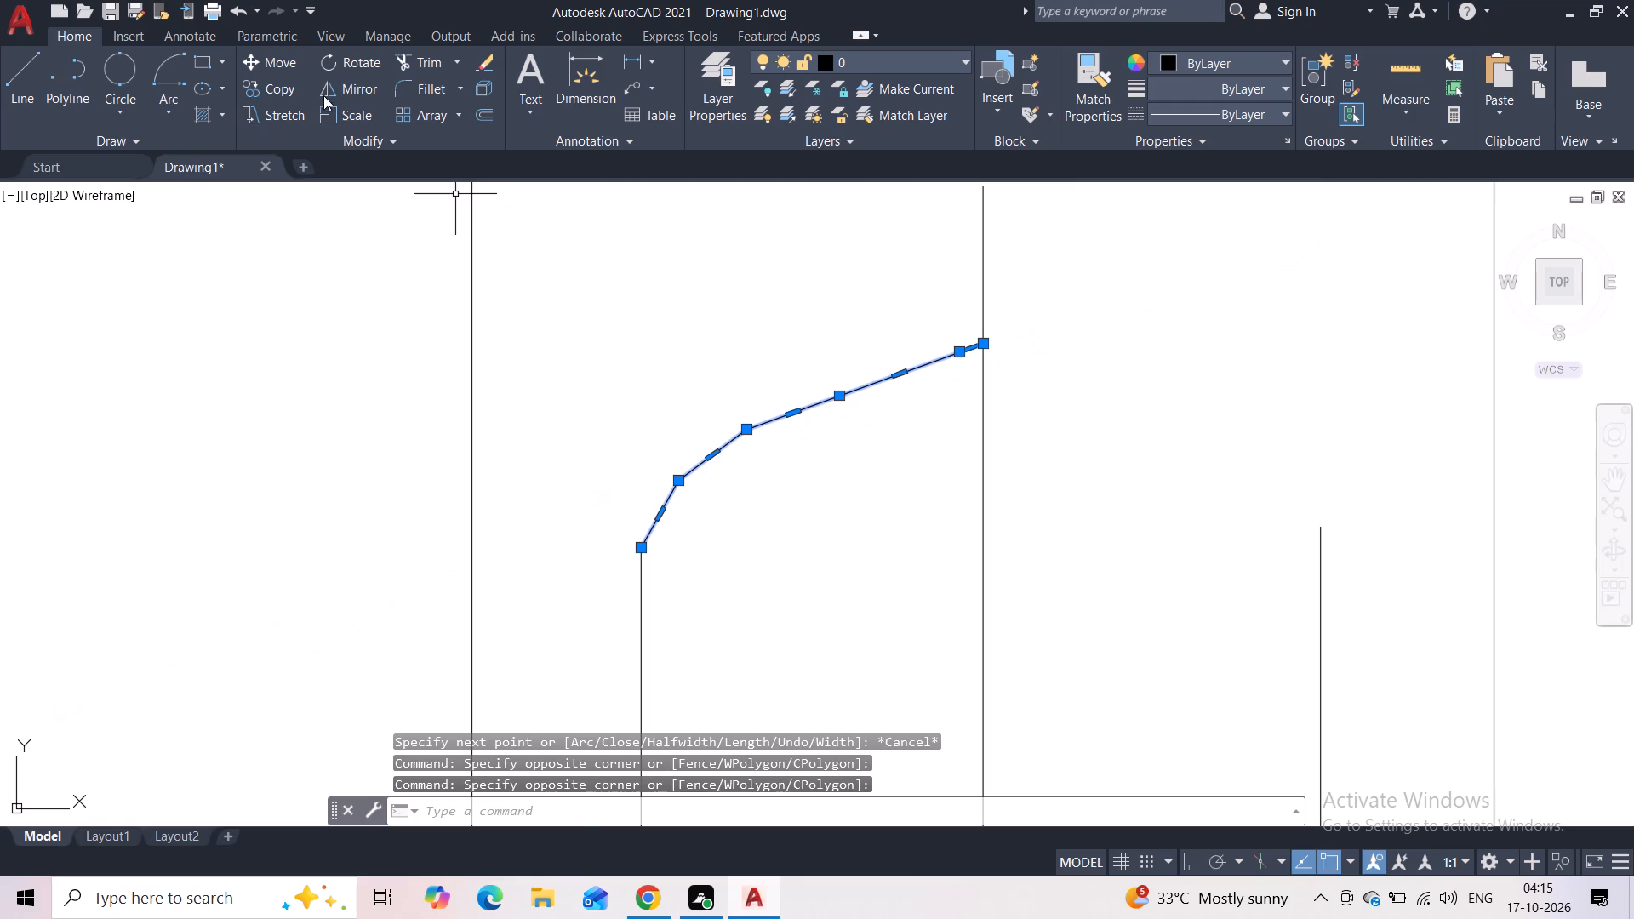
{"action": "left_click", "coordinate": [322, 89]}
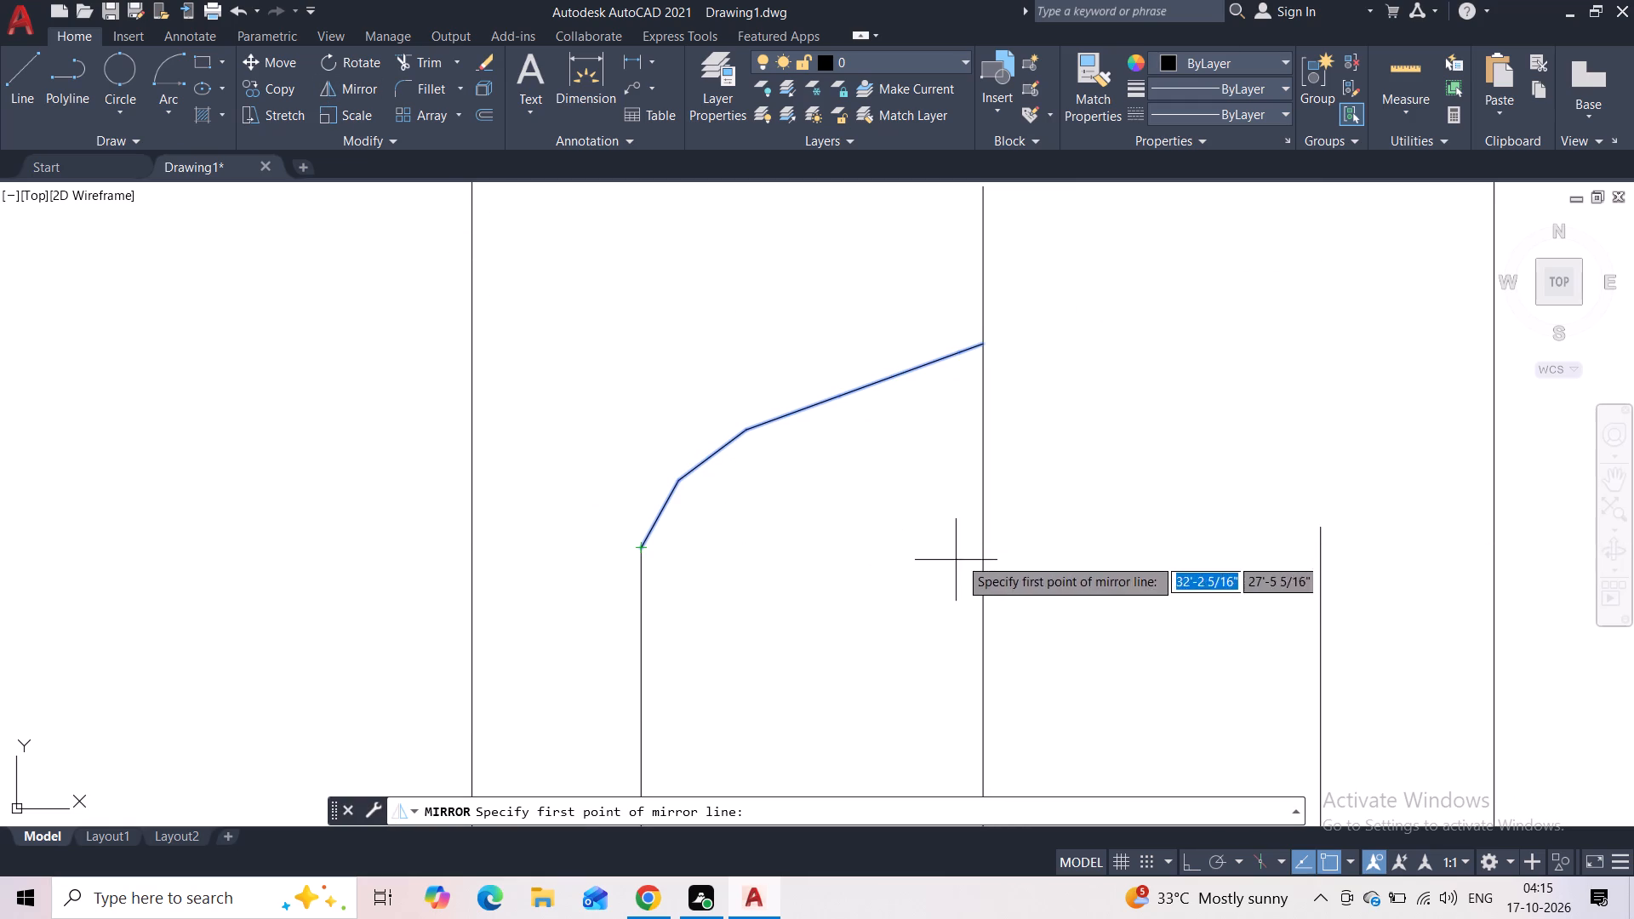
{"action": "left_click", "coordinate": [983, 551]}
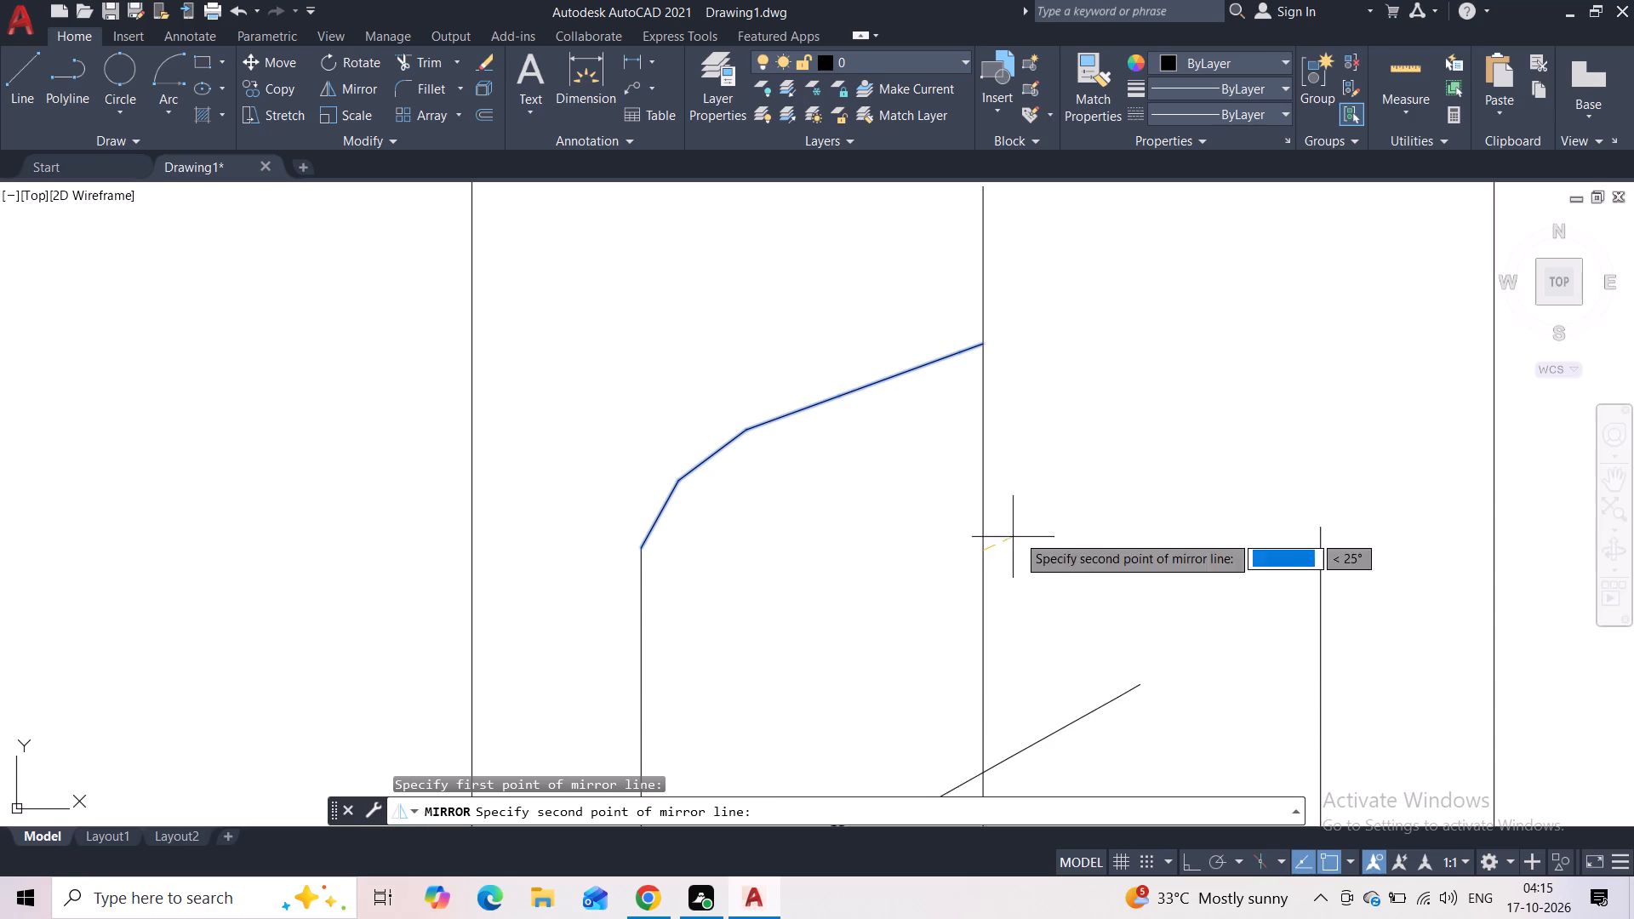
{"action": "left_click", "coordinate": [982, 352]}
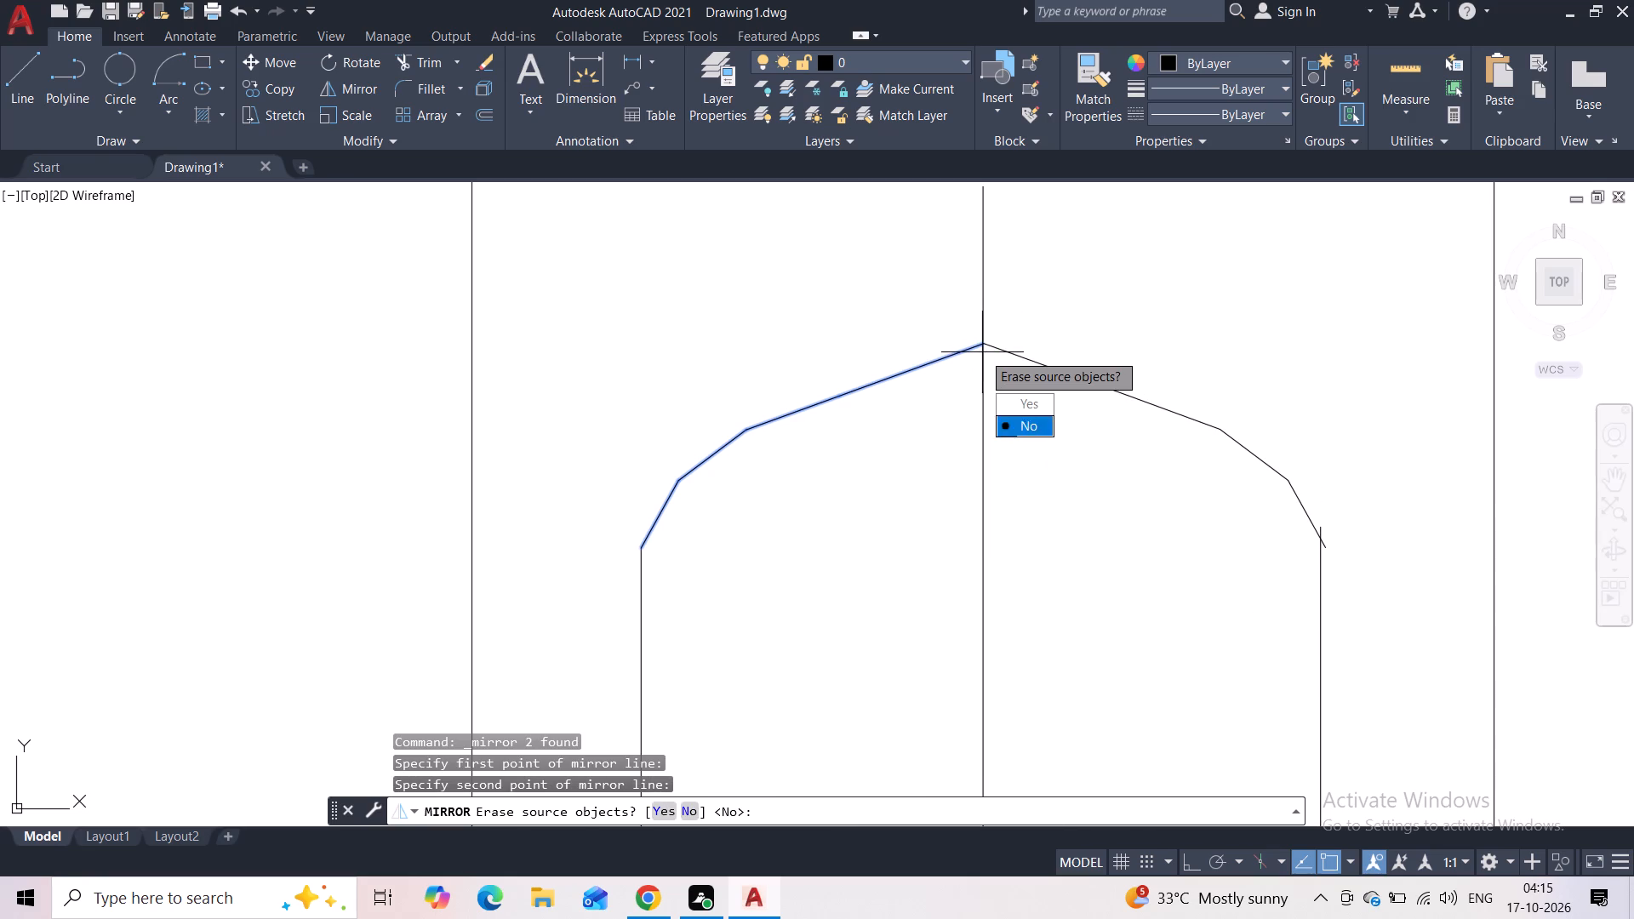
{"action": "left_click_drag", "start_coordinate": [1035, 430], "coordinate": [982, 352]}
Erase the vertical centre line inside the arched opening of the outer wall bay.
{"action": "scroll", "coordinate": [991, 410], "scroll_direction": "down", "scroll_amount": 3}
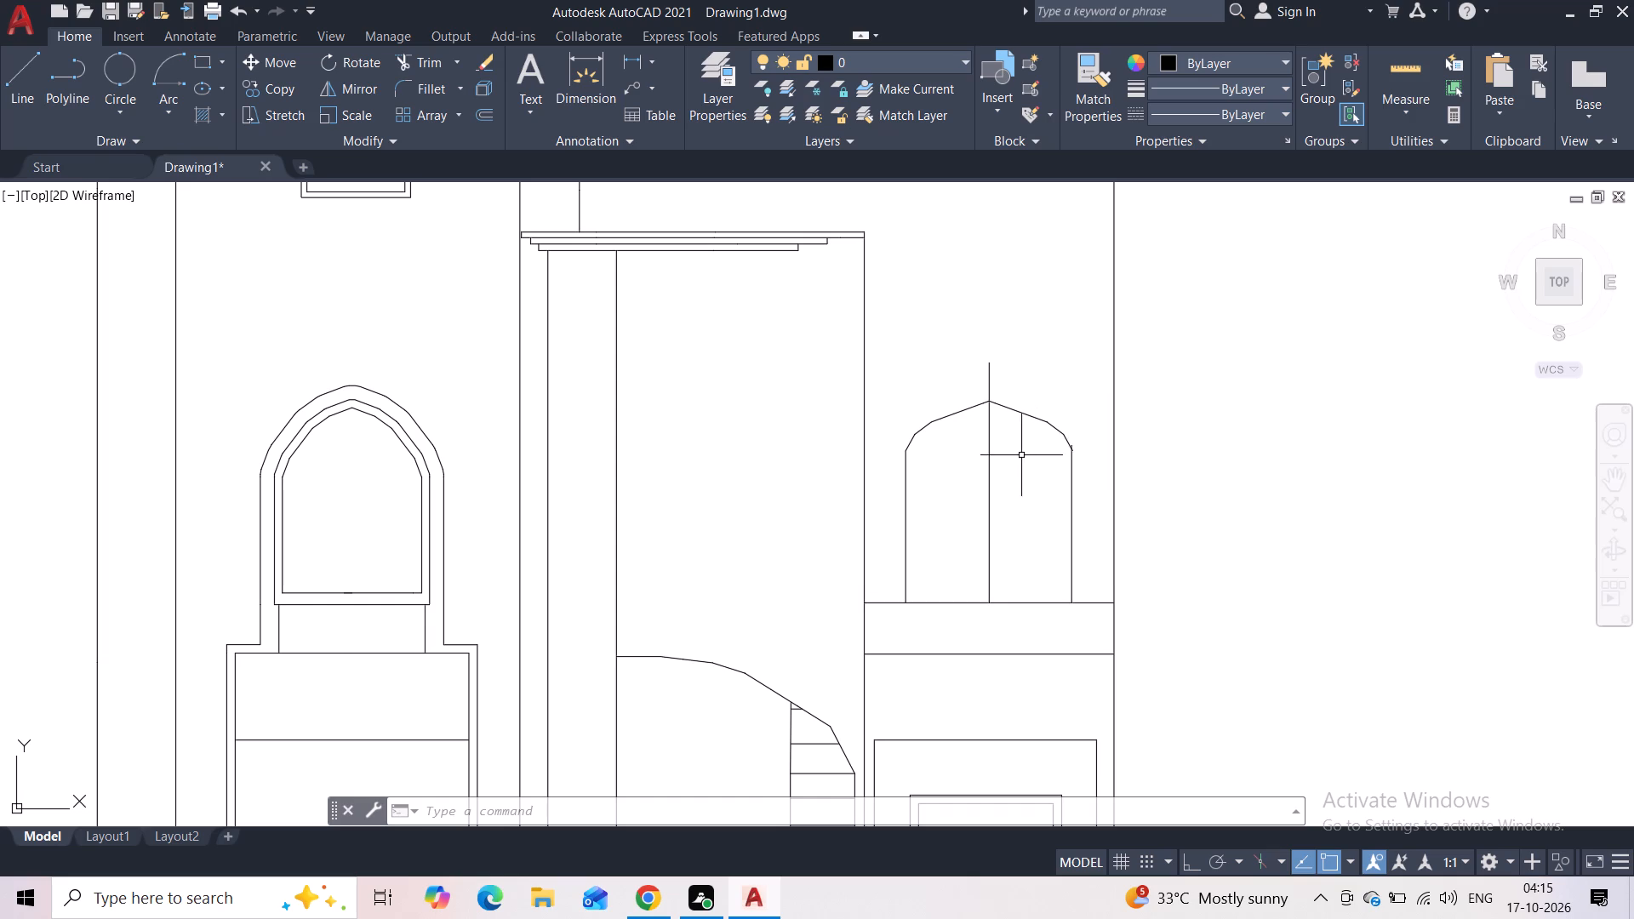
{"action": "left_click", "coordinate": [1009, 451]}
{"action": "left_click", "coordinate": [995, 463]}
{"action": "left_click", "coordinate": [978, 471]}
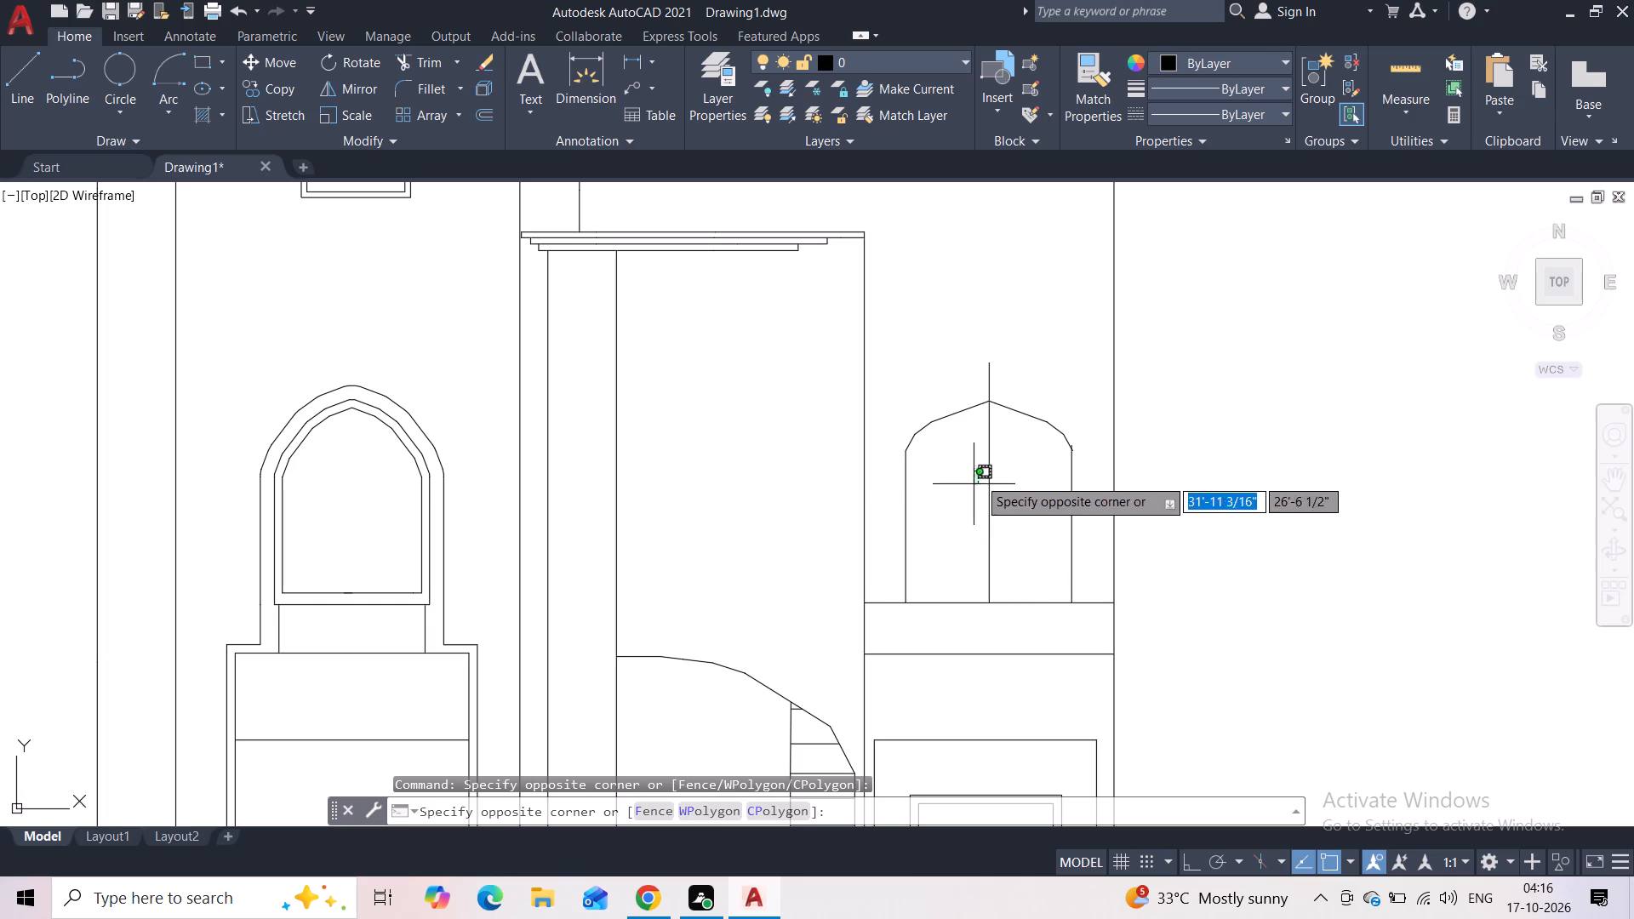
{"action": "left_click", "coordinate": [998, 458]}
{"action": "left_click", "coordinate": [983, 465]}
{"action": "double_click", "coordinate": [996, 465]}
{"action": "left_click", "coordinate": [977, 482]}
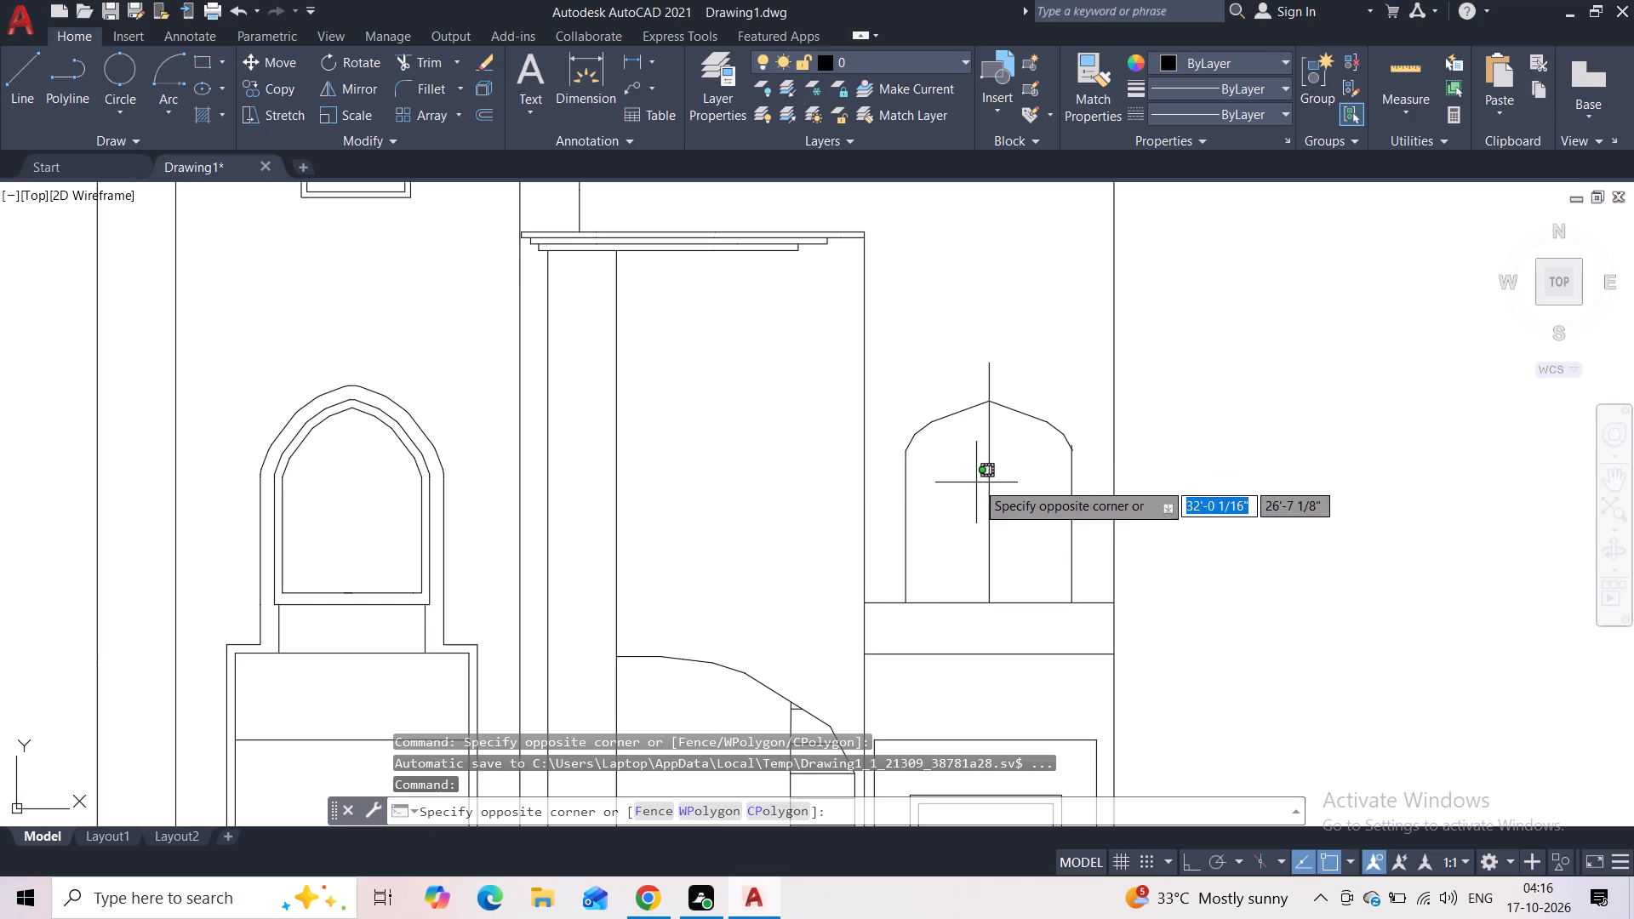
{"action": "double_click", "coordinate": [995, 465]}
{"action": "left_click", "coordinate": [975, 488]}
{"action": "key", "text": "Delete"}
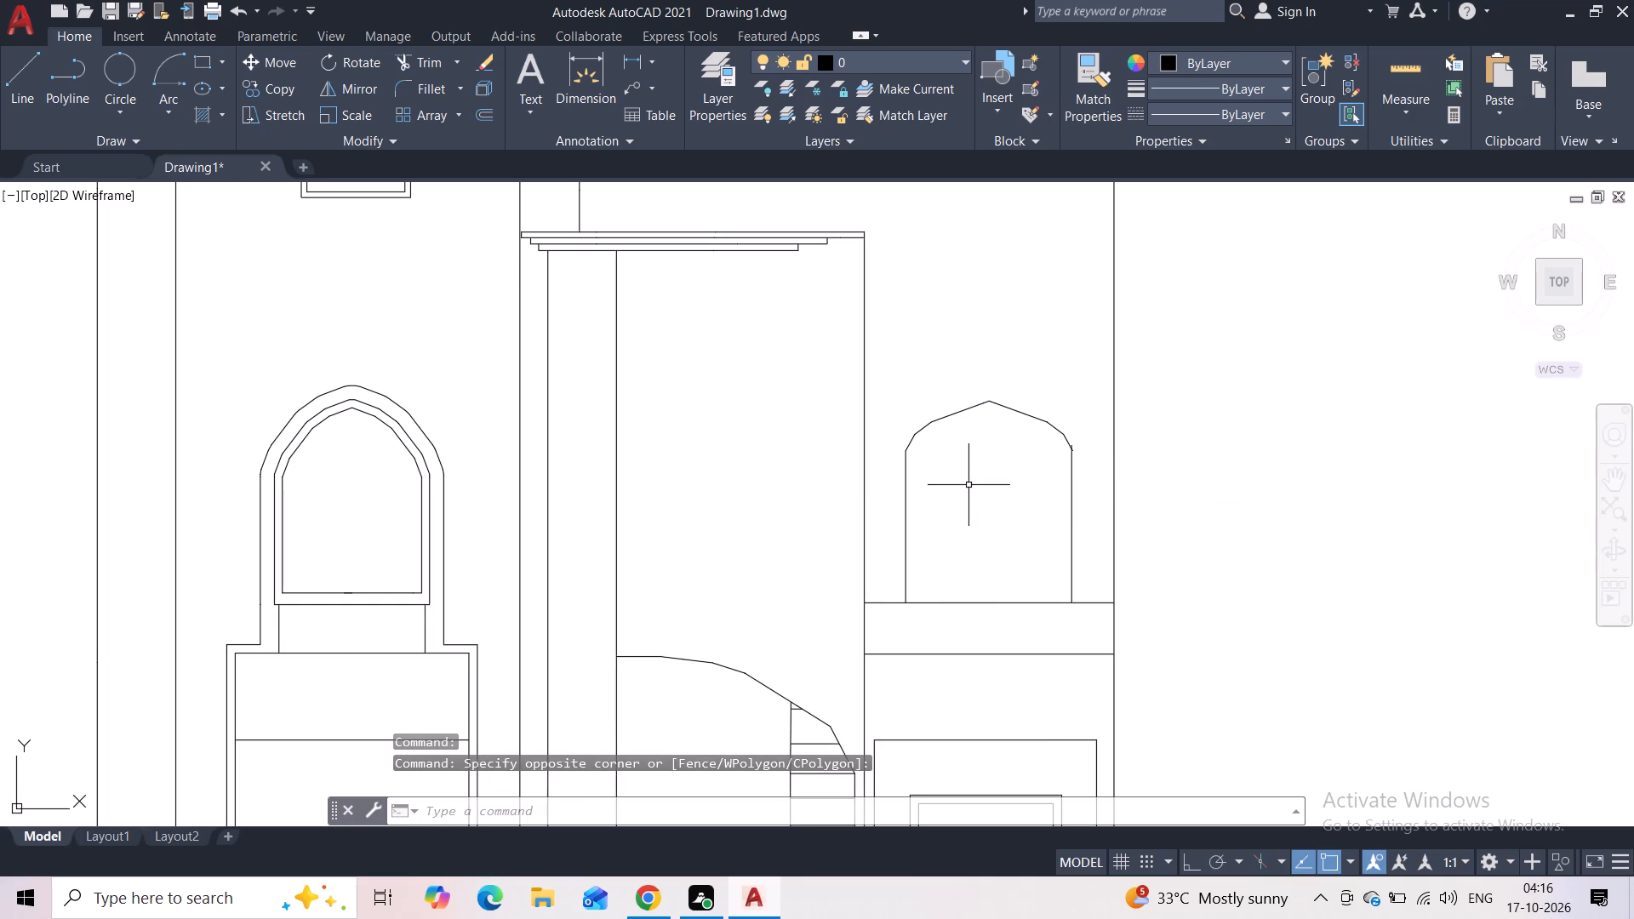
Trim the overshooting ends where the mirrored arch crosses the outer short vertical line.
{"action": "scroll", "coordinate": [1039, 454], "scroll_direction": "up", "scroll_amount": 4}
{"action": "scroll", "coordinate": [1254, 391], "scroll_direction": "up", "scroll_amount": 2}
{"action": "scroll", "coordinate": [1171, 431], "scroll_direction": "up", "scroll_amount": 2}
{"action": "left_click", "coordinate": [394, 52]}
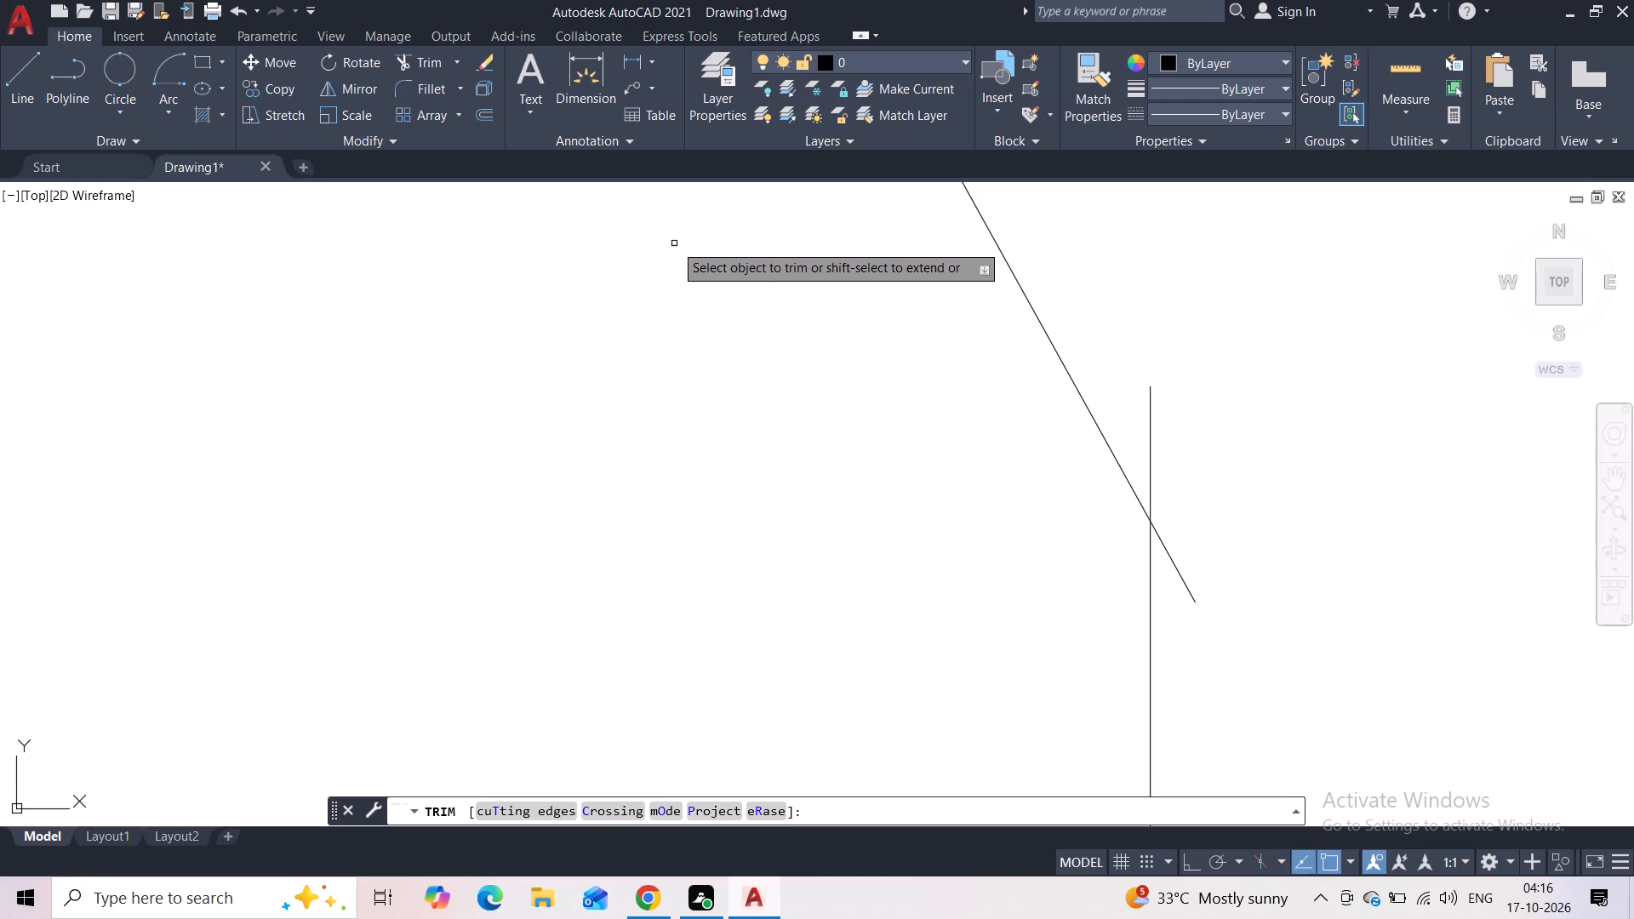
{"action": "left_click_drag", "start_coordinate": [1134, 428], "coordinate": [1170, 590]}
{"action": "key", "text": "Escape"}
Join the arch segments and both vertical side lines of the outer bay's upper opening into one polyline.
{"action": "scroll", "coordinate": [1179, 522], "scroll_direction": "down", "scroll_amount": 8}
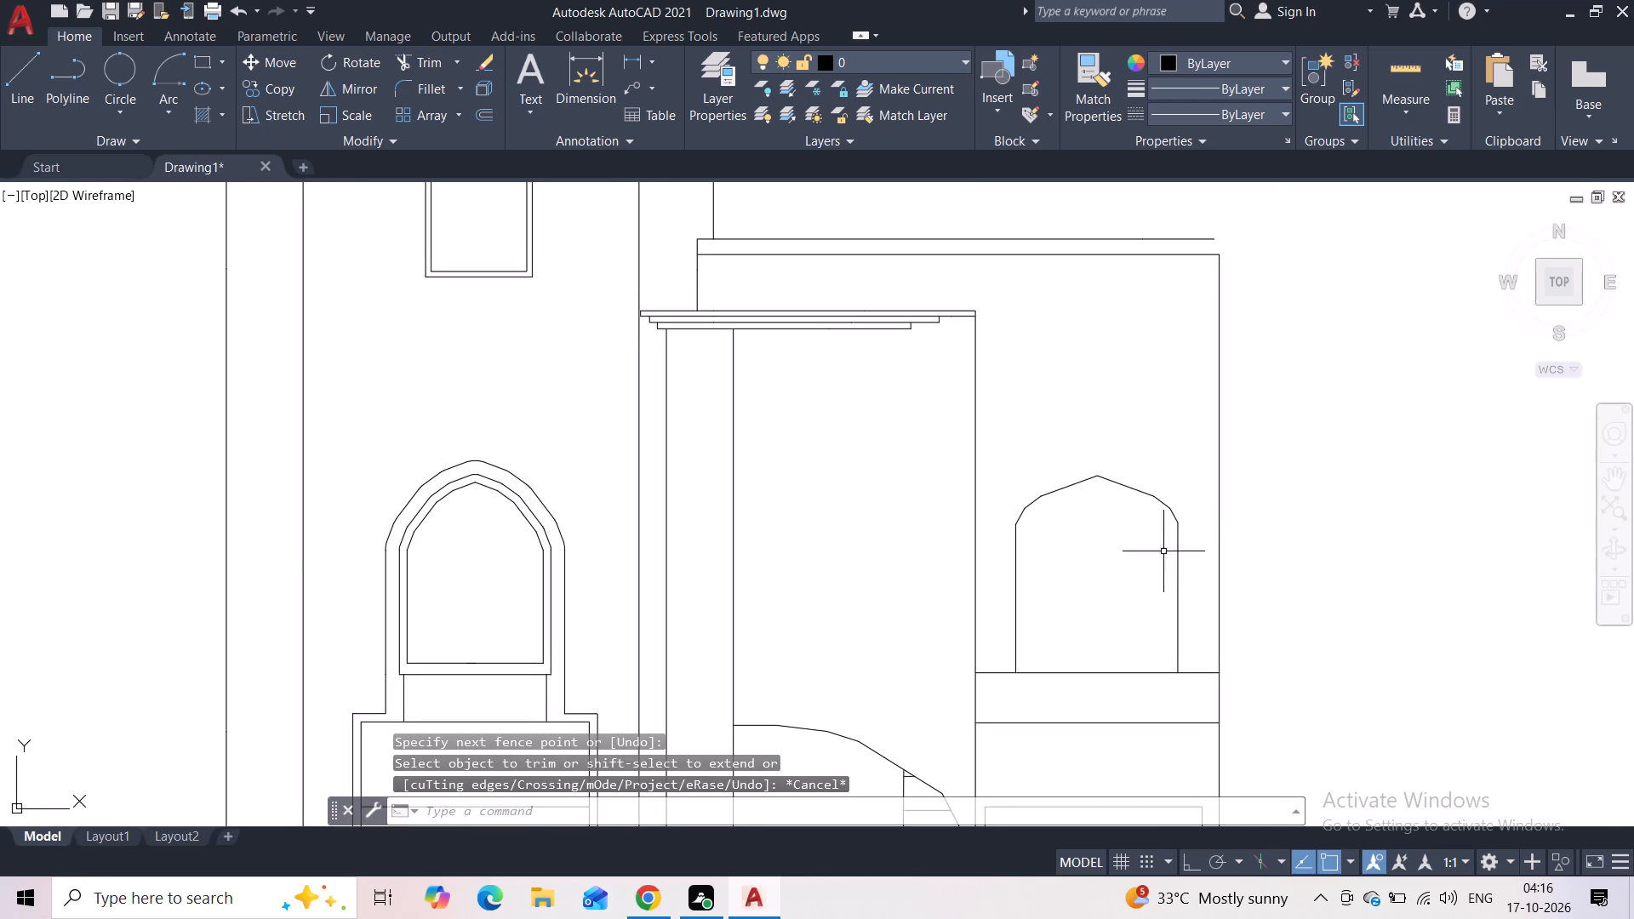
{"action": "middle_click_drag", "start_coordinate": [1131, 587], "coordinate": [1070, 480]}
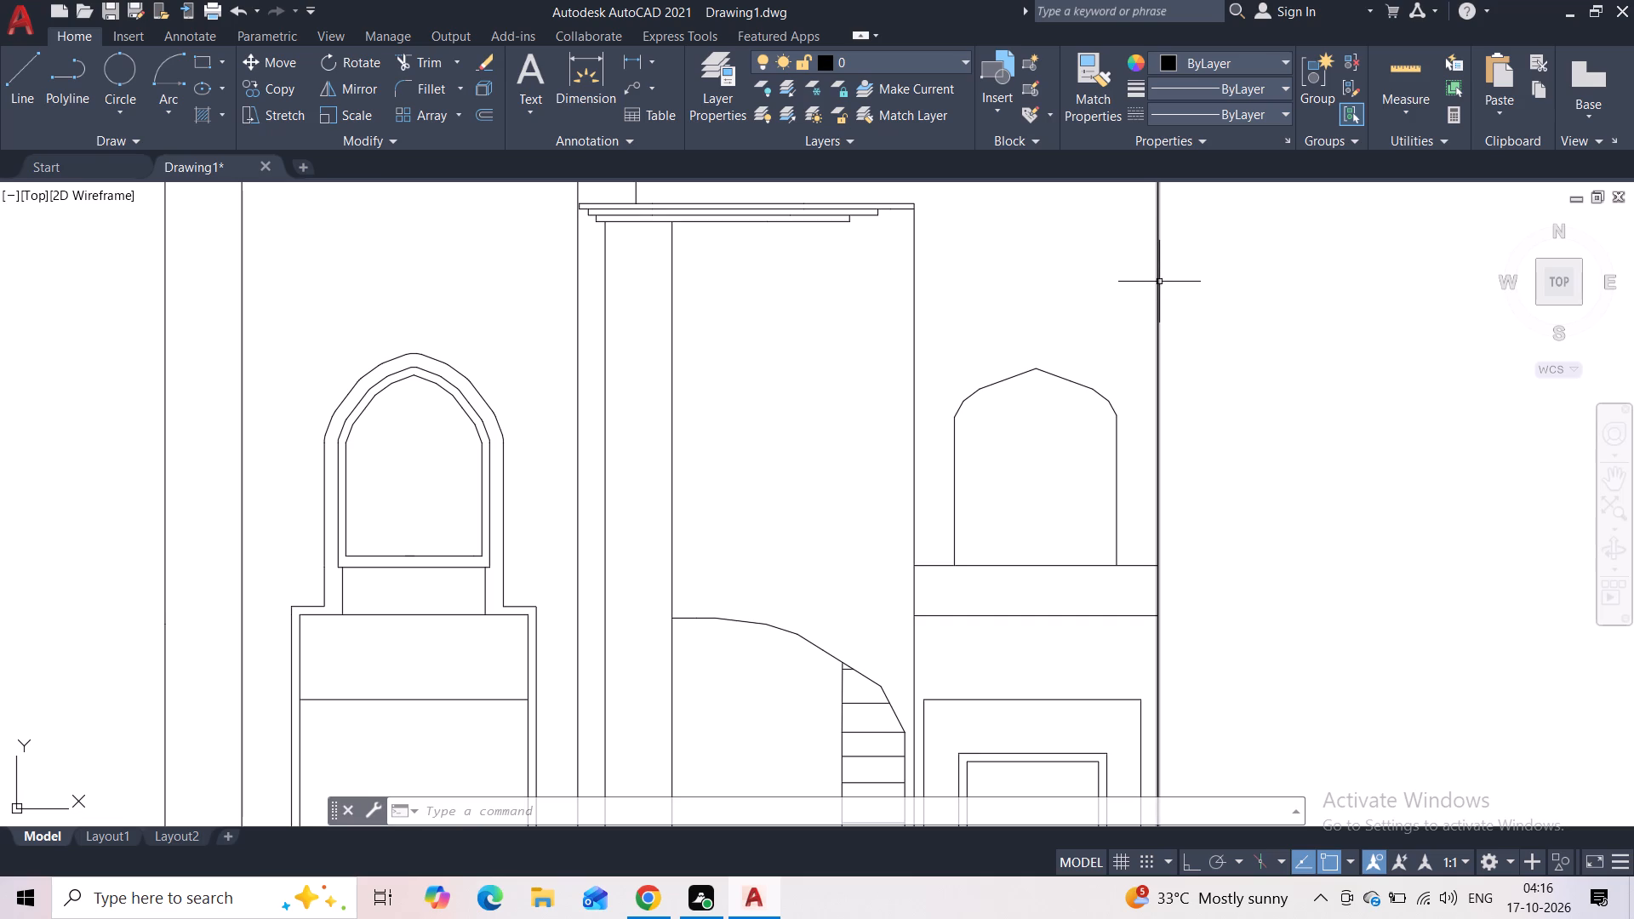
{"action": "scroll", "coordinate": [1130, 283], "scroll_direction": "down", "scroll_amount": 1}
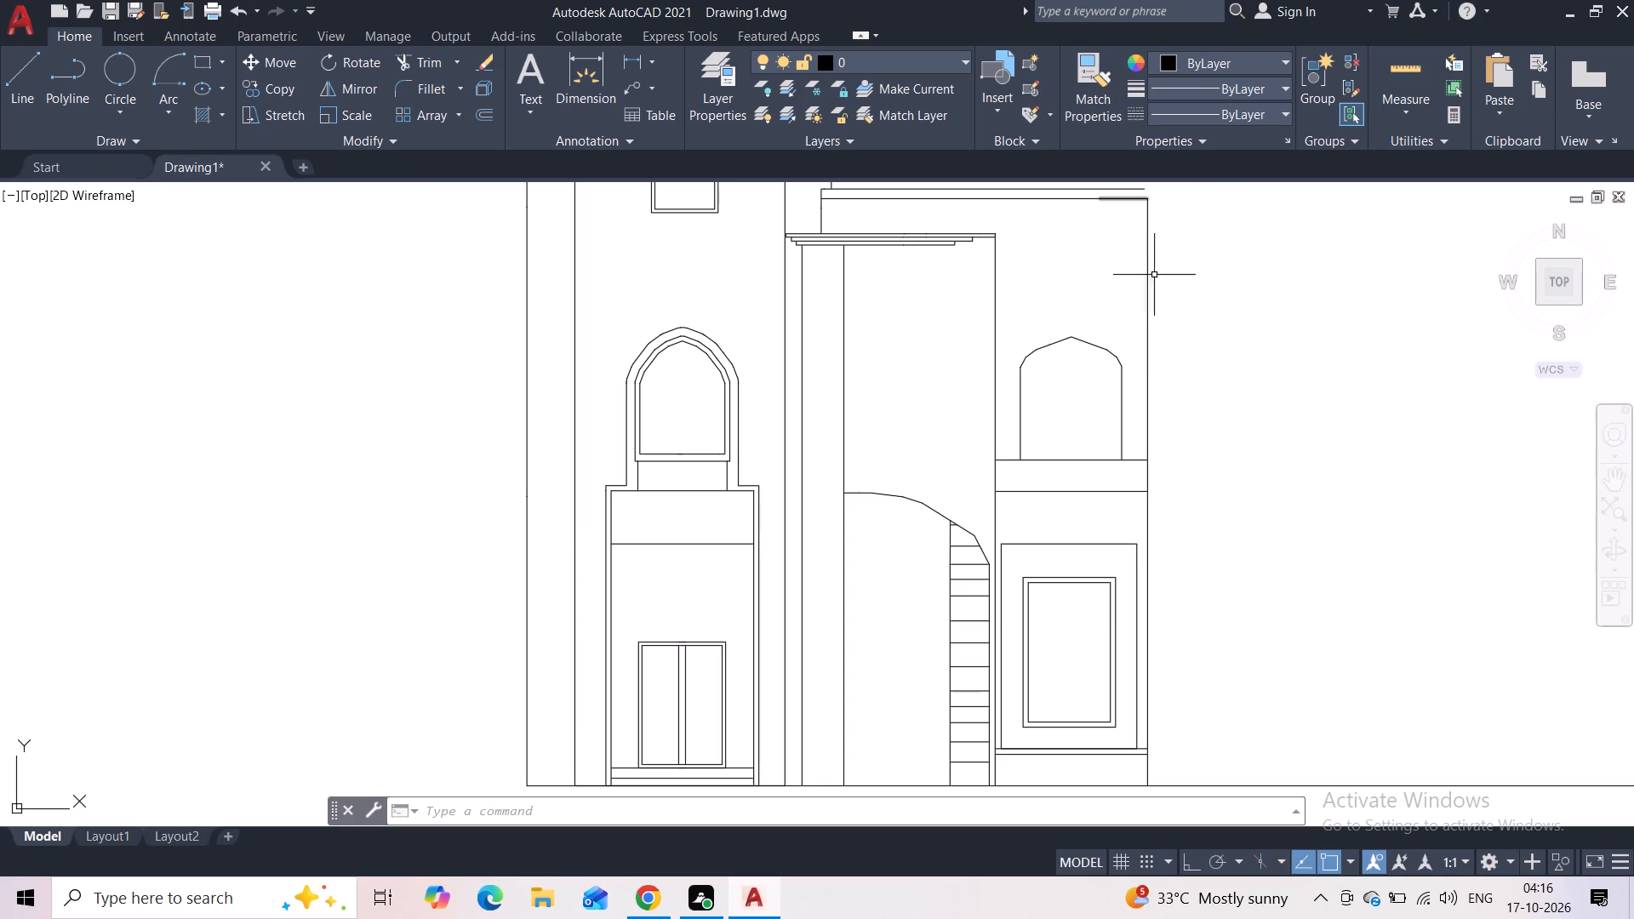
{"action": "scroll", "coordinate": [1193, 371], "scroll_direction": "down", "scroll_amount": 2}
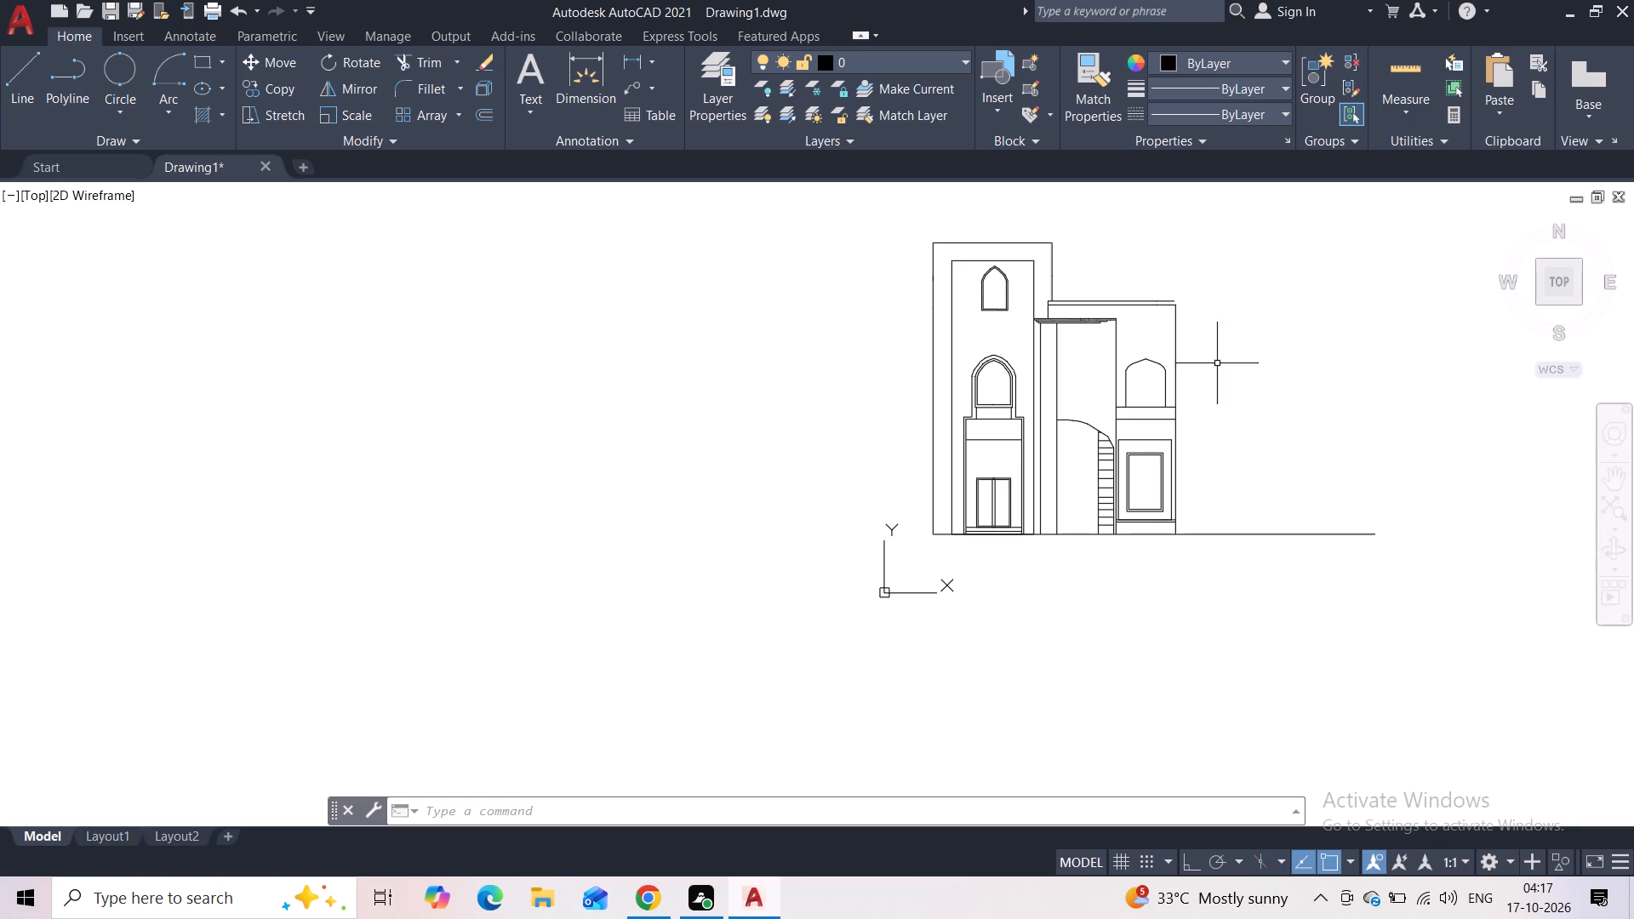
{"action": "scroll", "coordinate": [1147, 389], "scroll_direction": "up", "scroll_amount": 3}
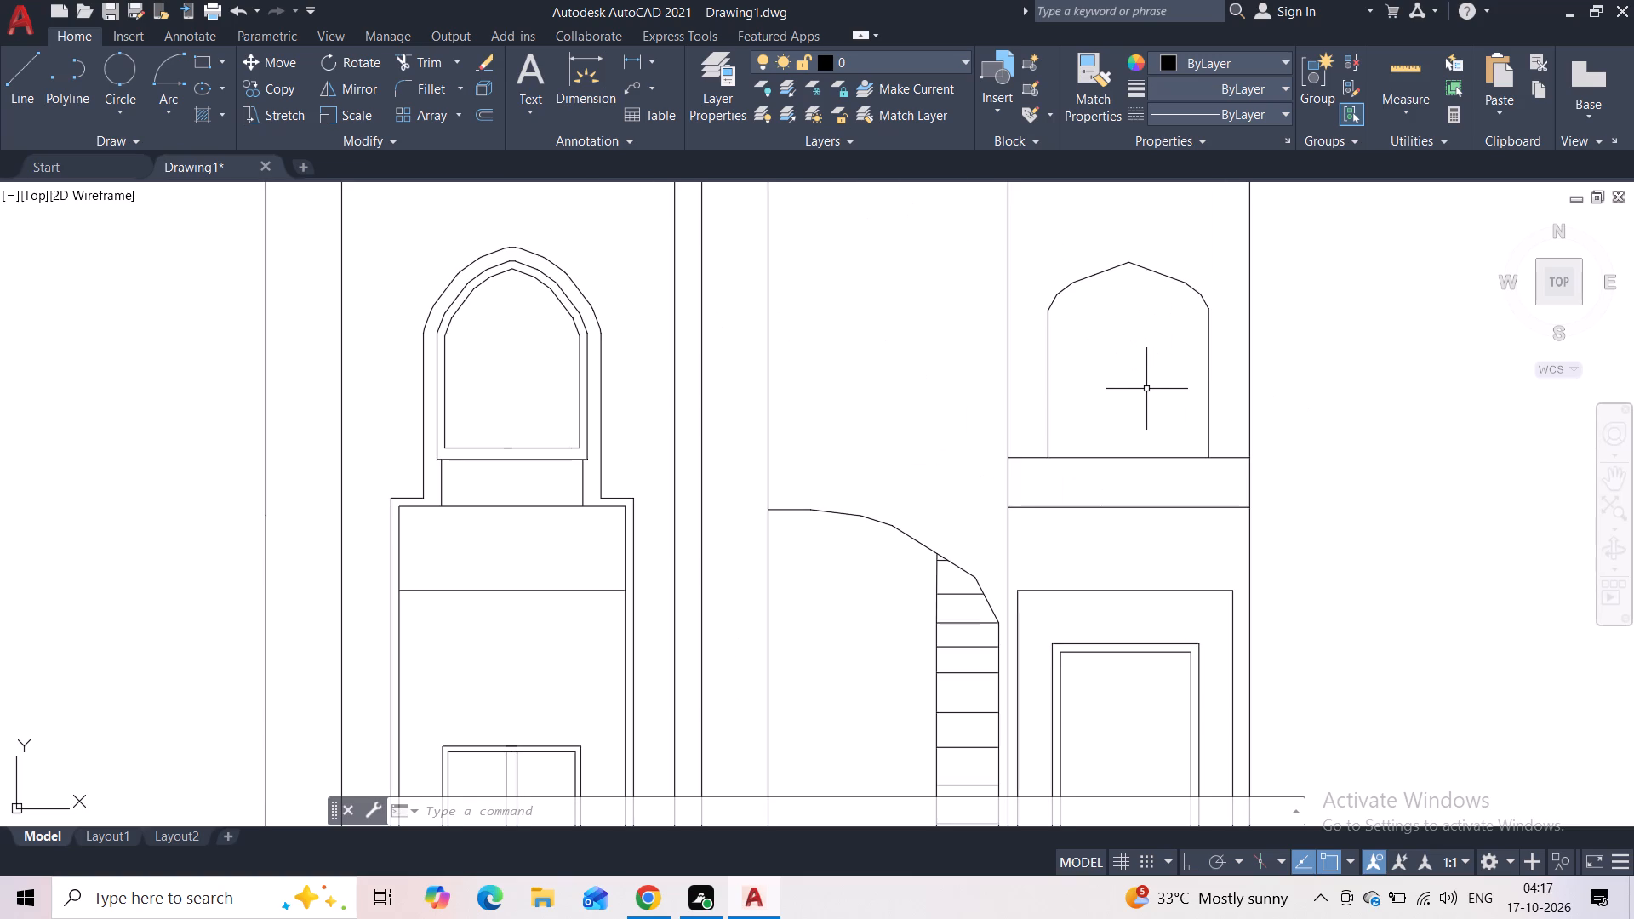
{"action": "left_click", "coordinate": [1174, 259]}
{"action": "left_click", "coordinate": [1071, 330]}
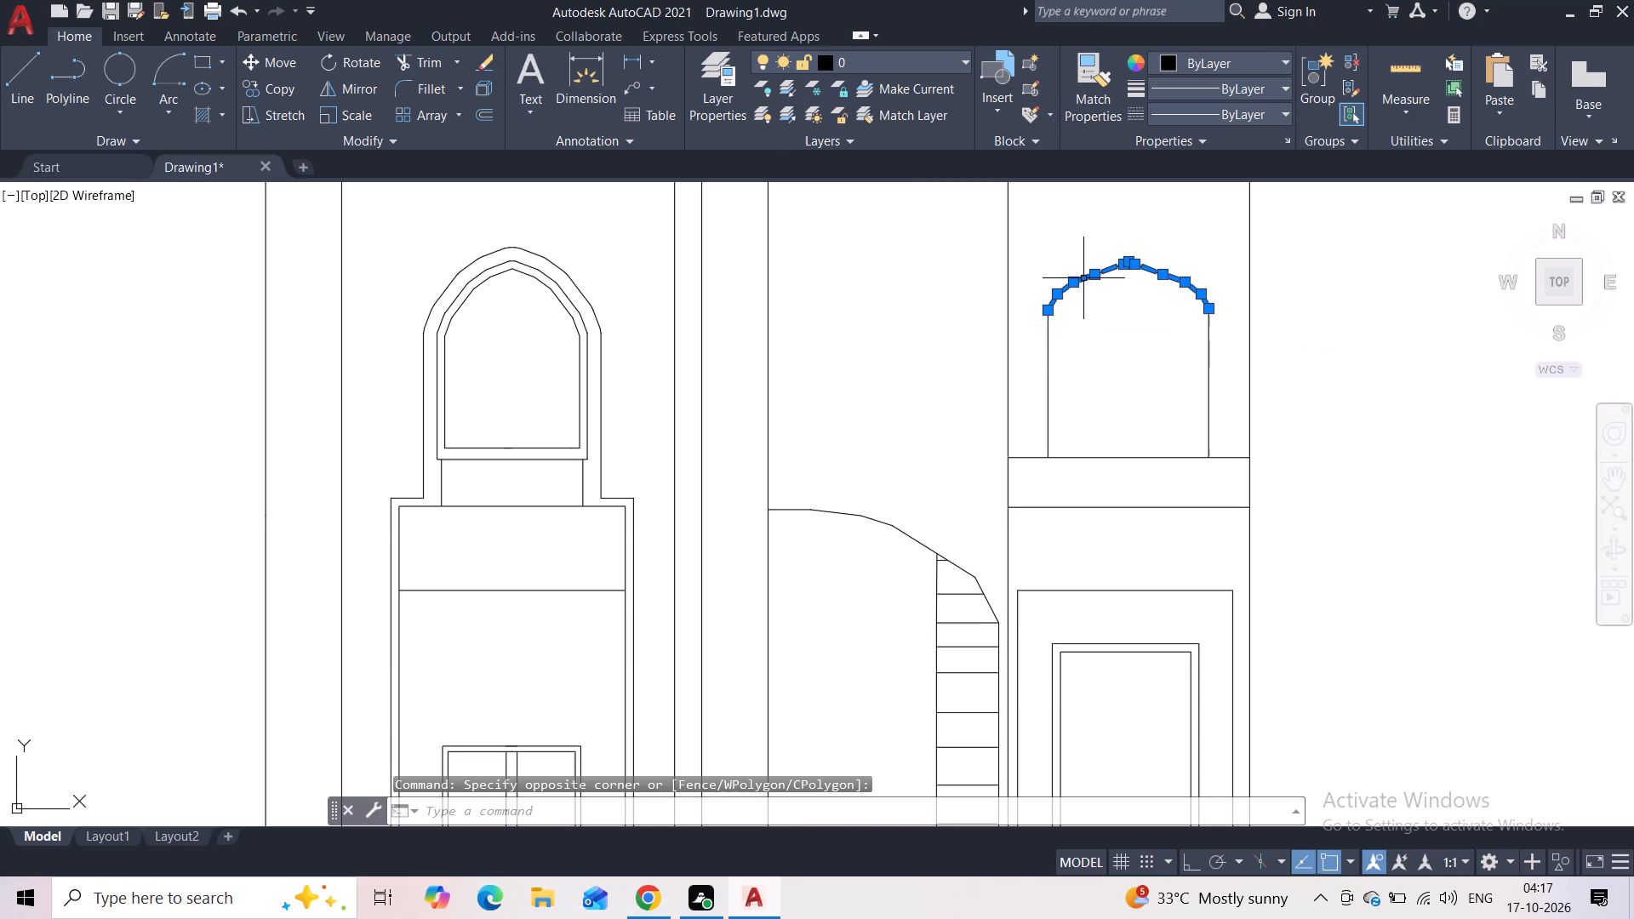
{"action": "left_click", "coordinate": [1085, 323]}
{"action": "left_click", "coordinate": [1031, 362]}
{"action": "left_click", "coordinate": [1229, 367]}
{"action": "left_click", "coordinate": [1189, 380]}
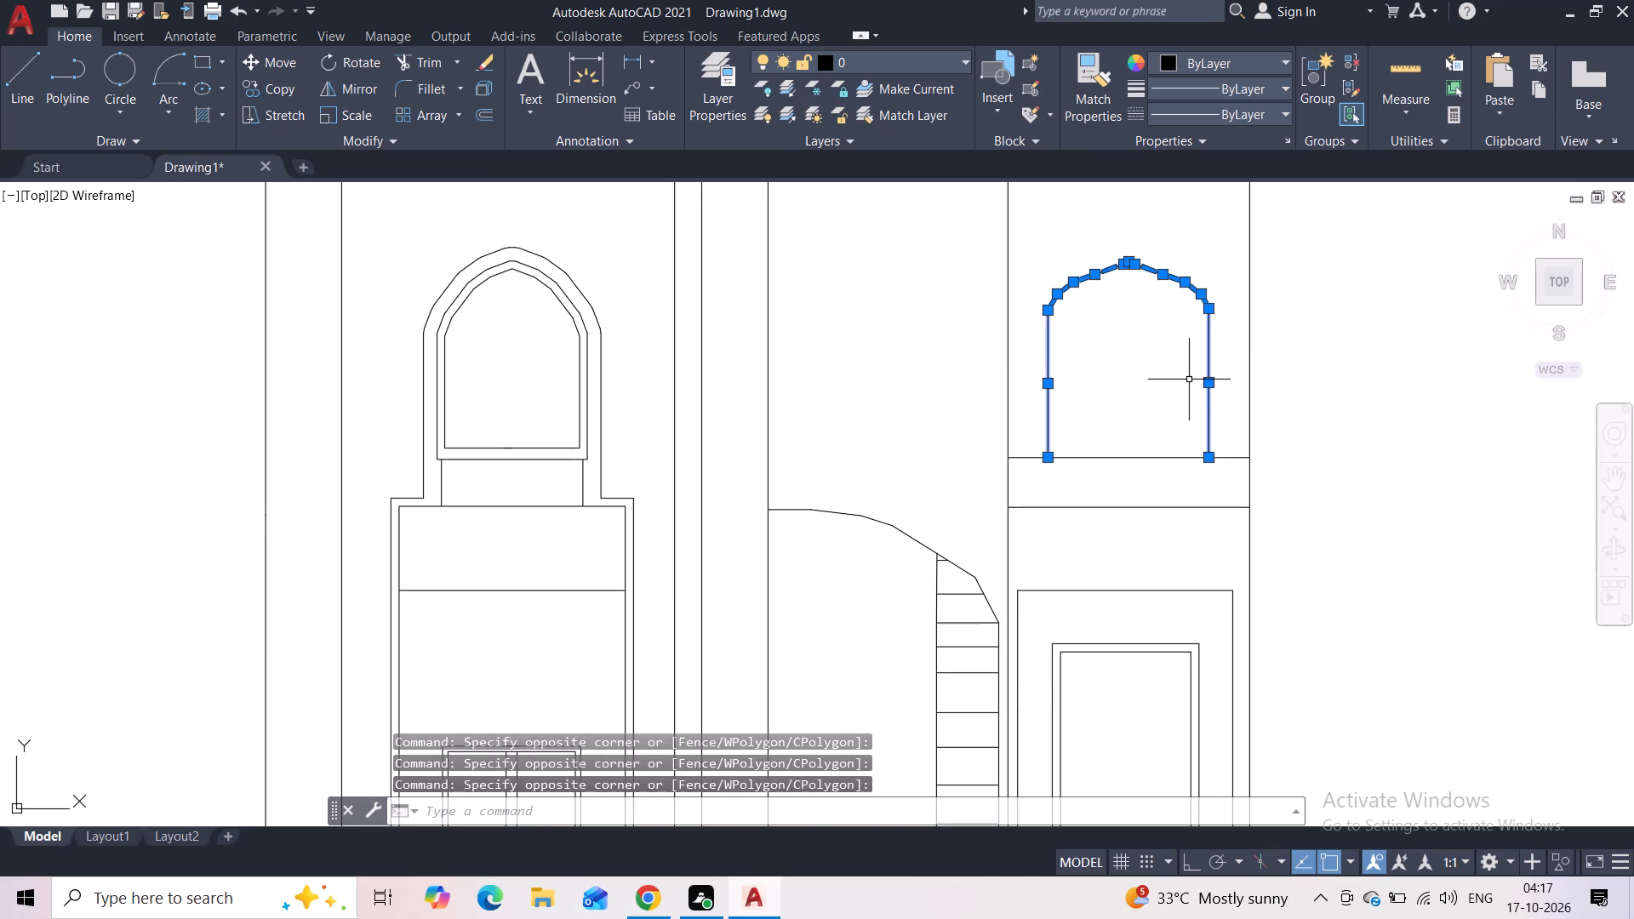
{"action": "key", "text": "j"}
{"action": "key", "text": "Return"}
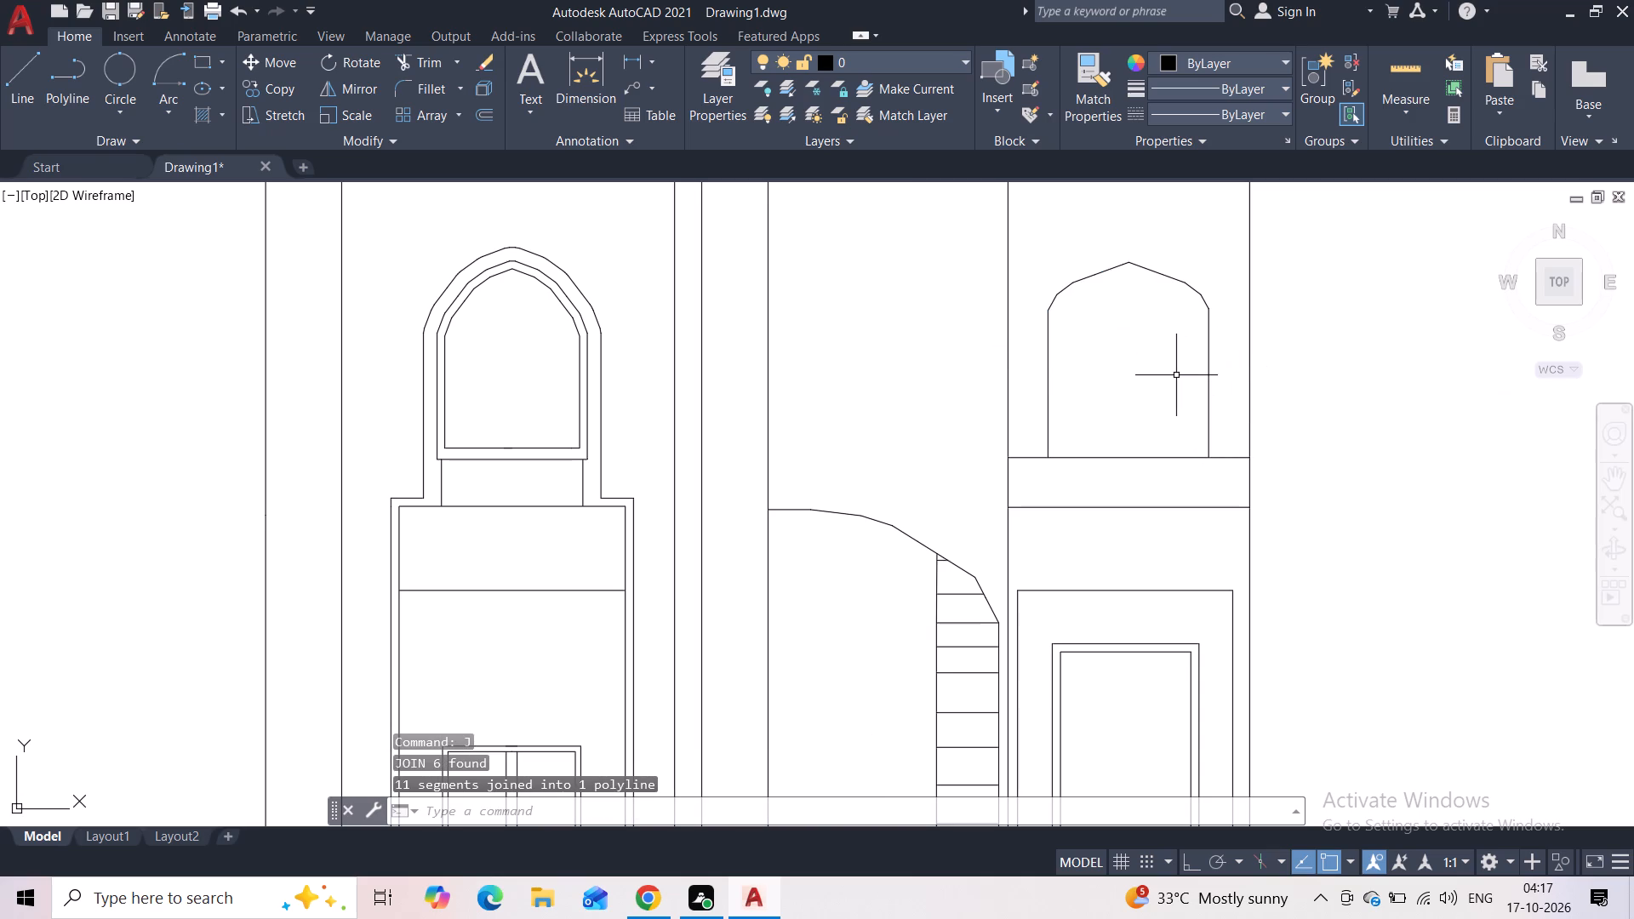
Offset the joined arched opening outline 3" inward.
{"action": "left_click", "coordinate": [1191, 283]}
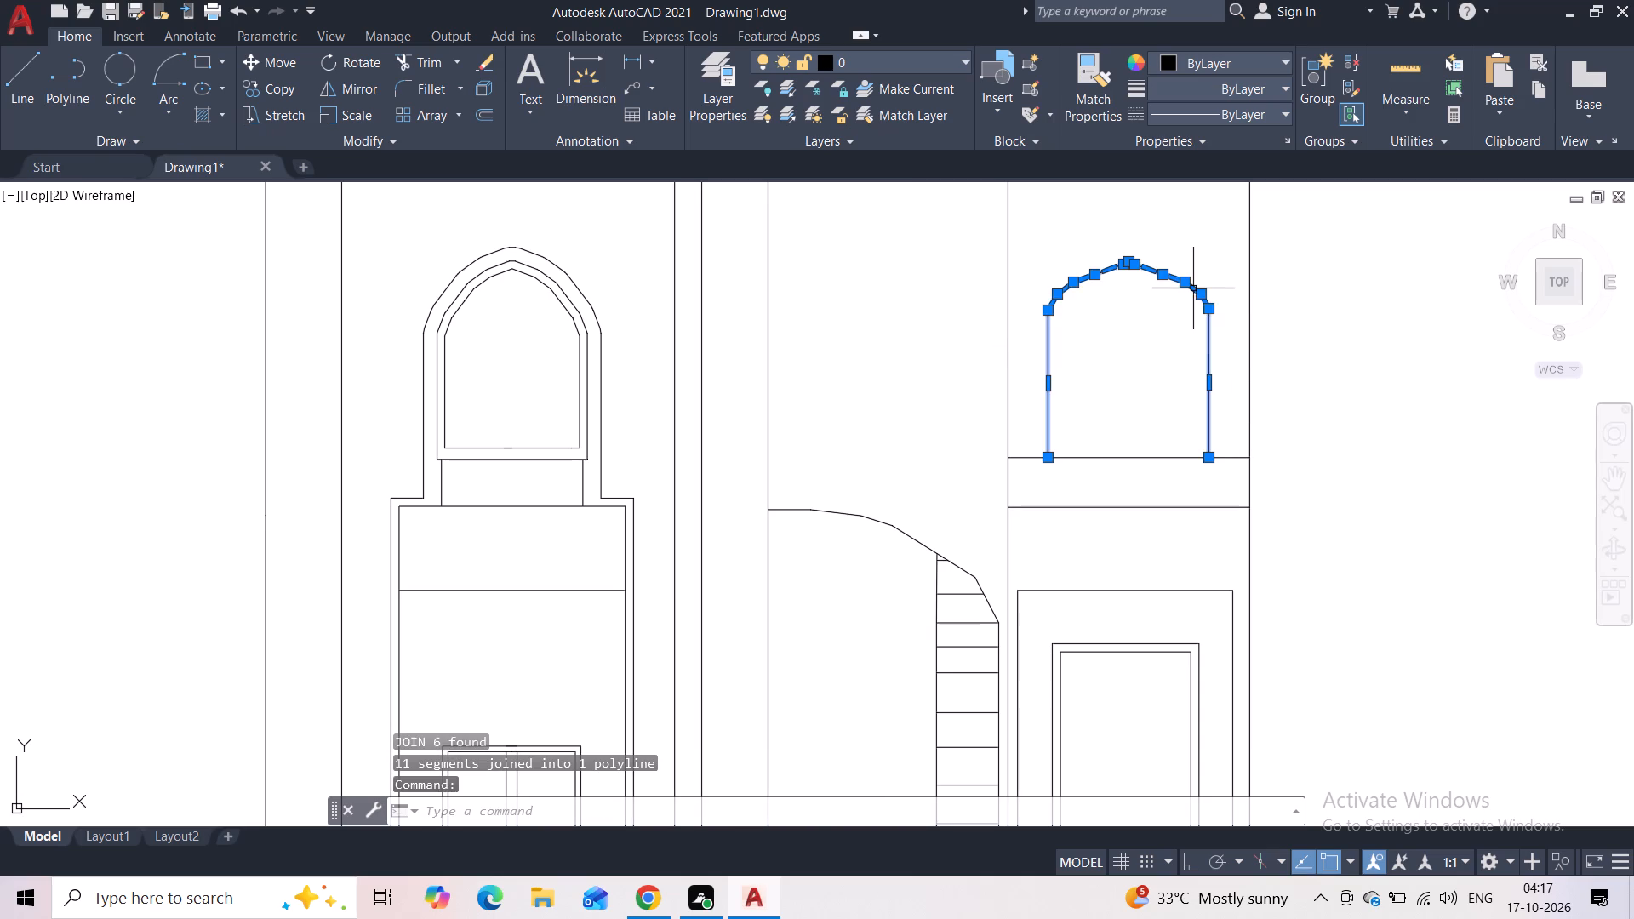
{"action": "left_click", "coordinate": [496, 106]}
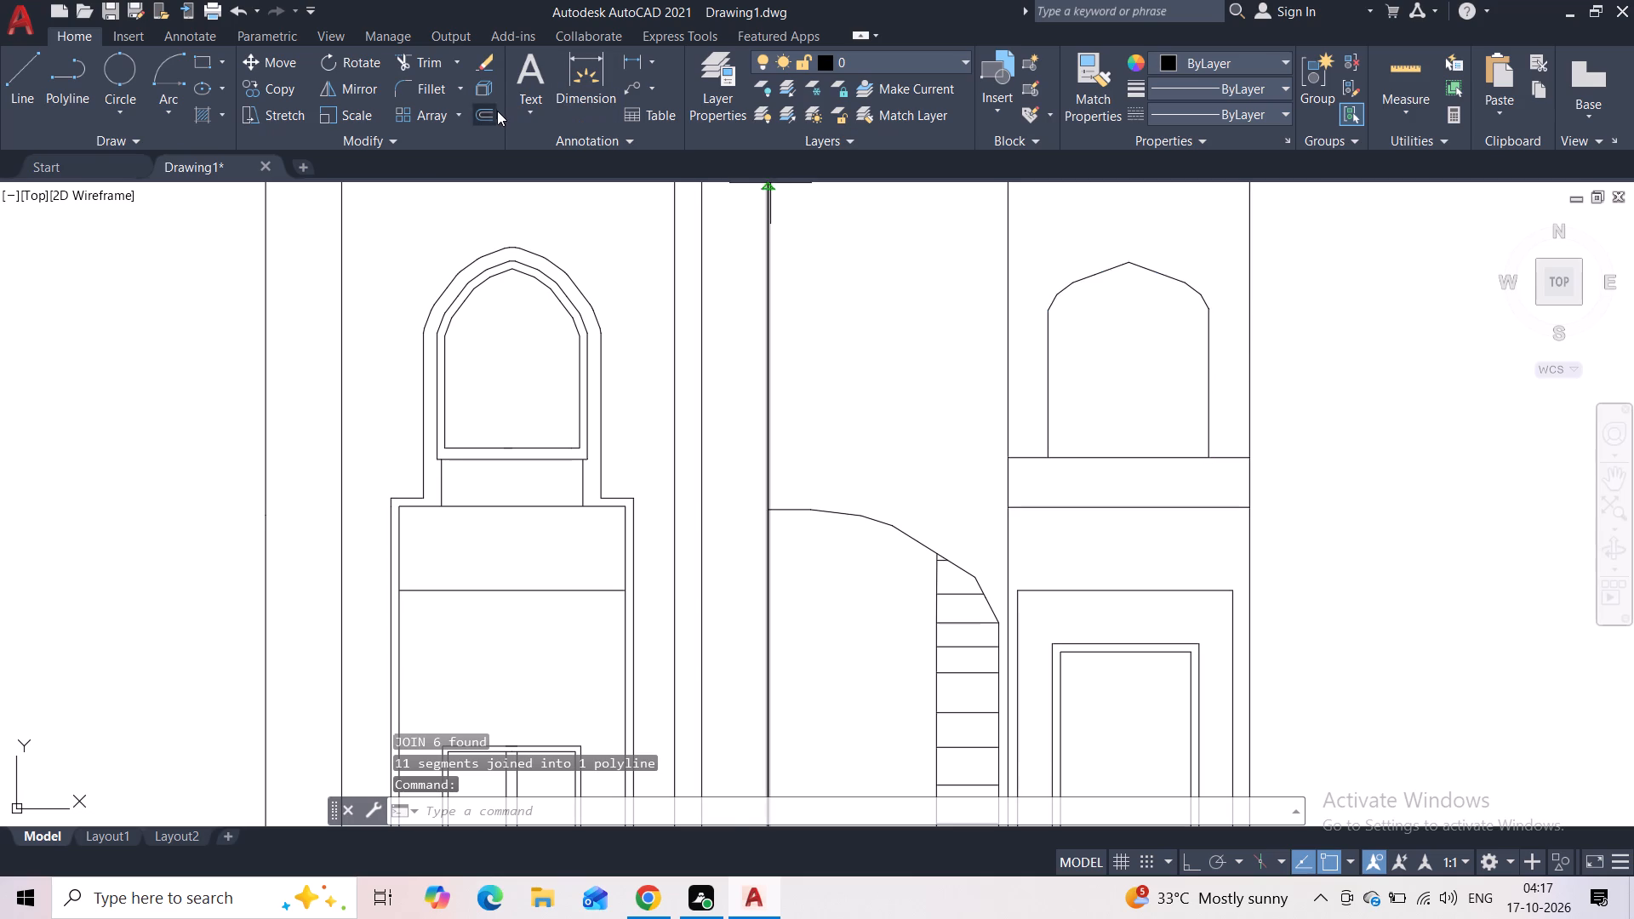
{"action": "type", "text": "3\""}
{"action": "key", "text": "Return"}
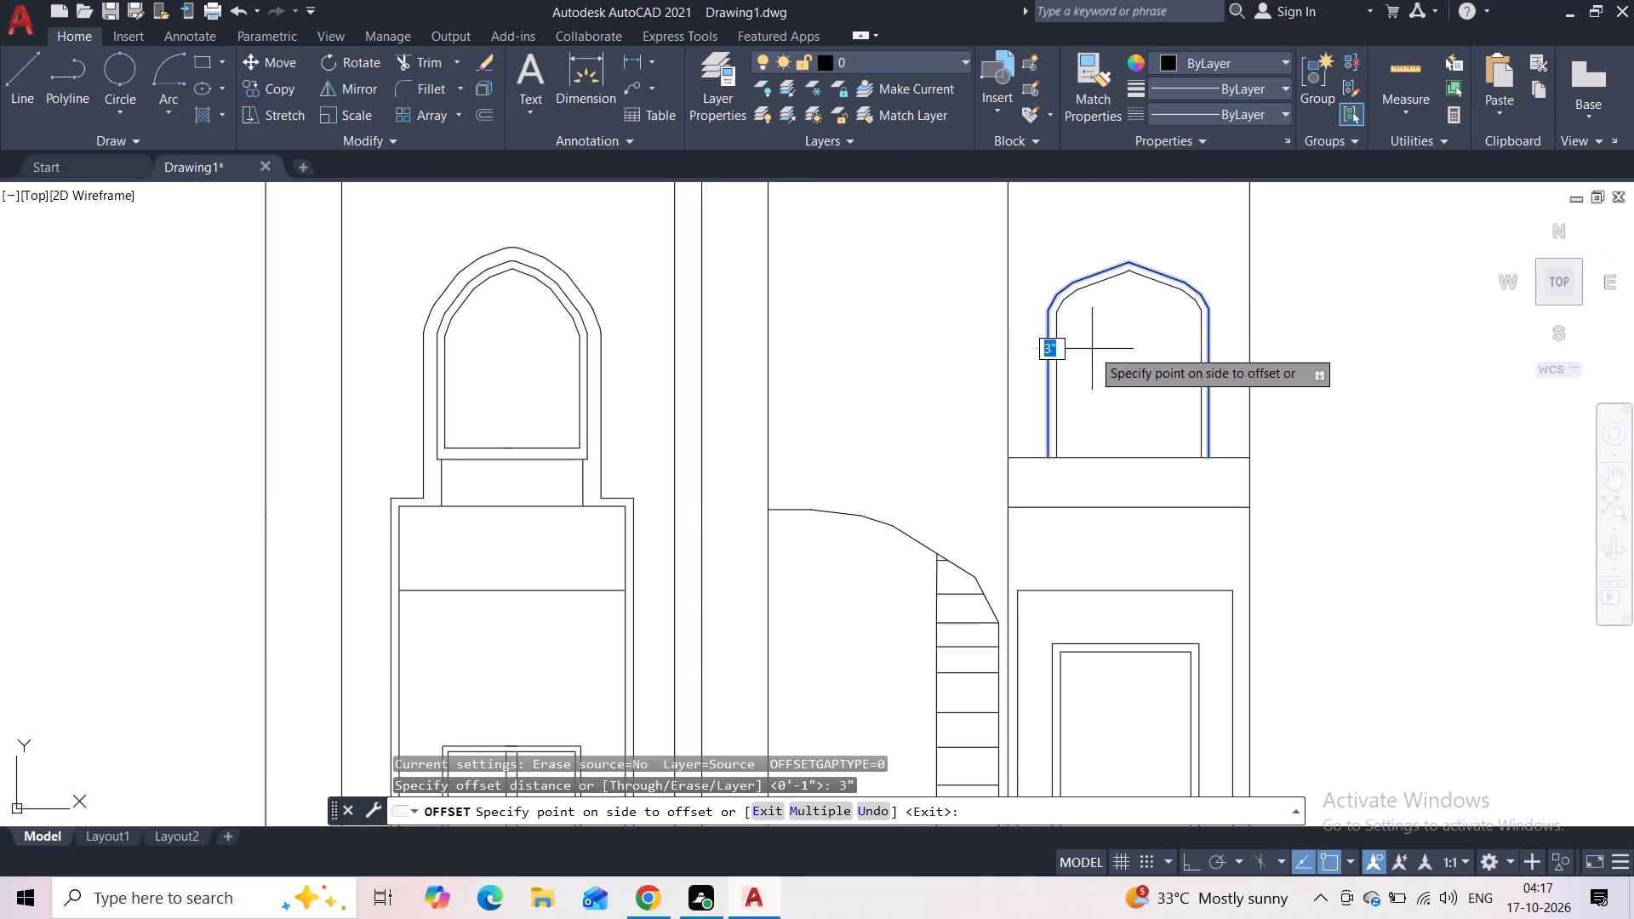
{"action": "left_click", "coordinate": [1092, 349]}
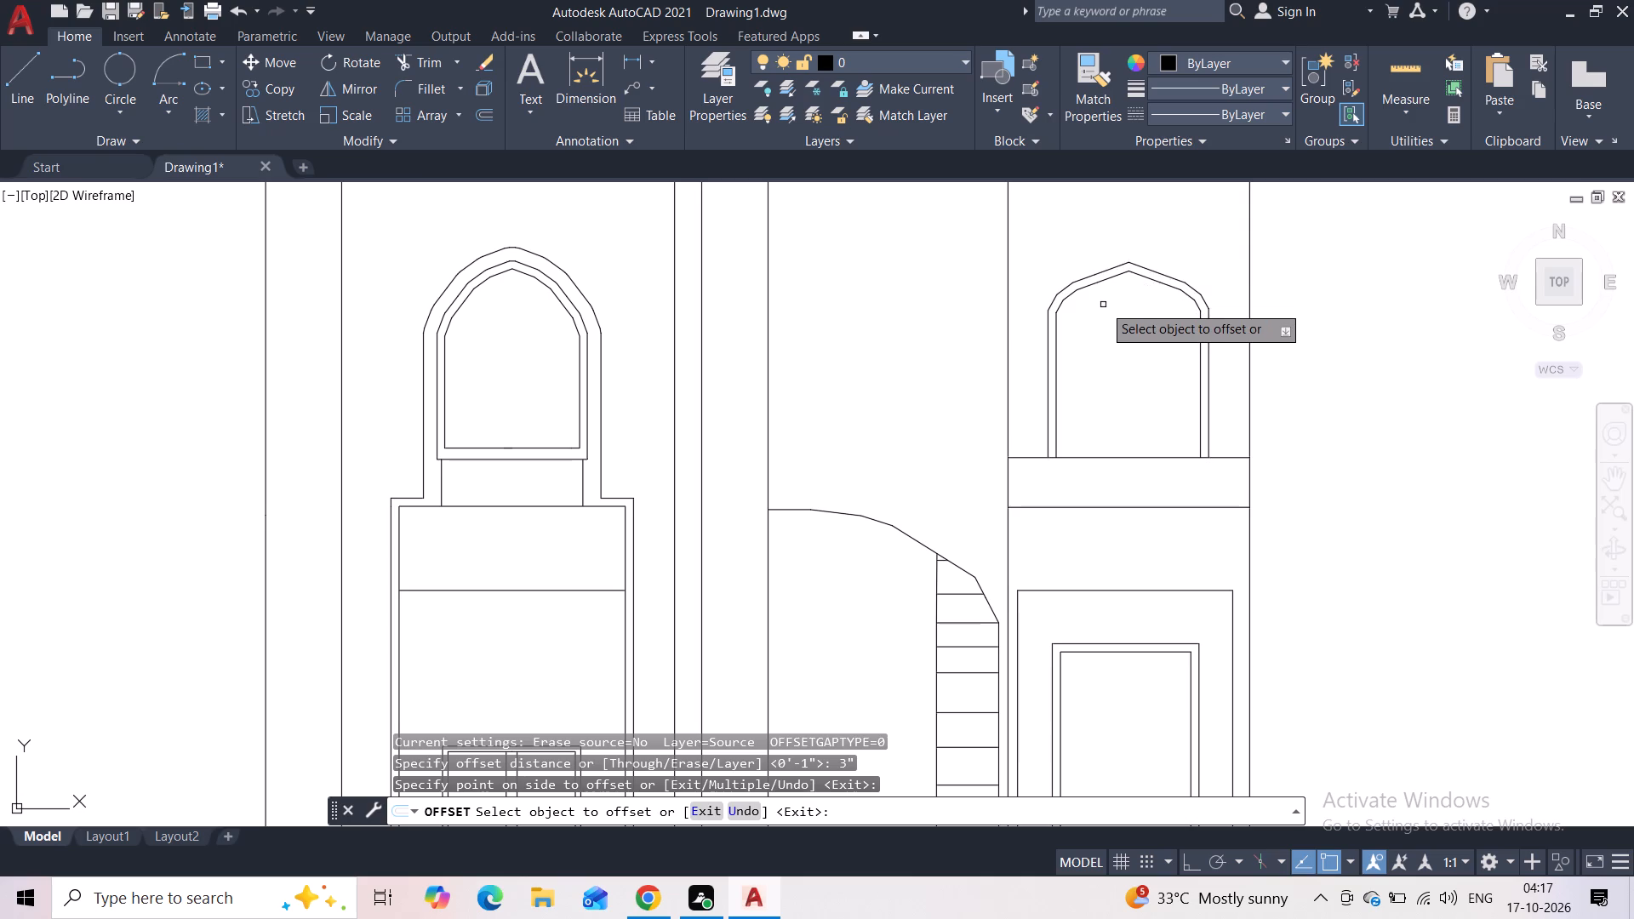
{"action": "key", "text": "Escape"}
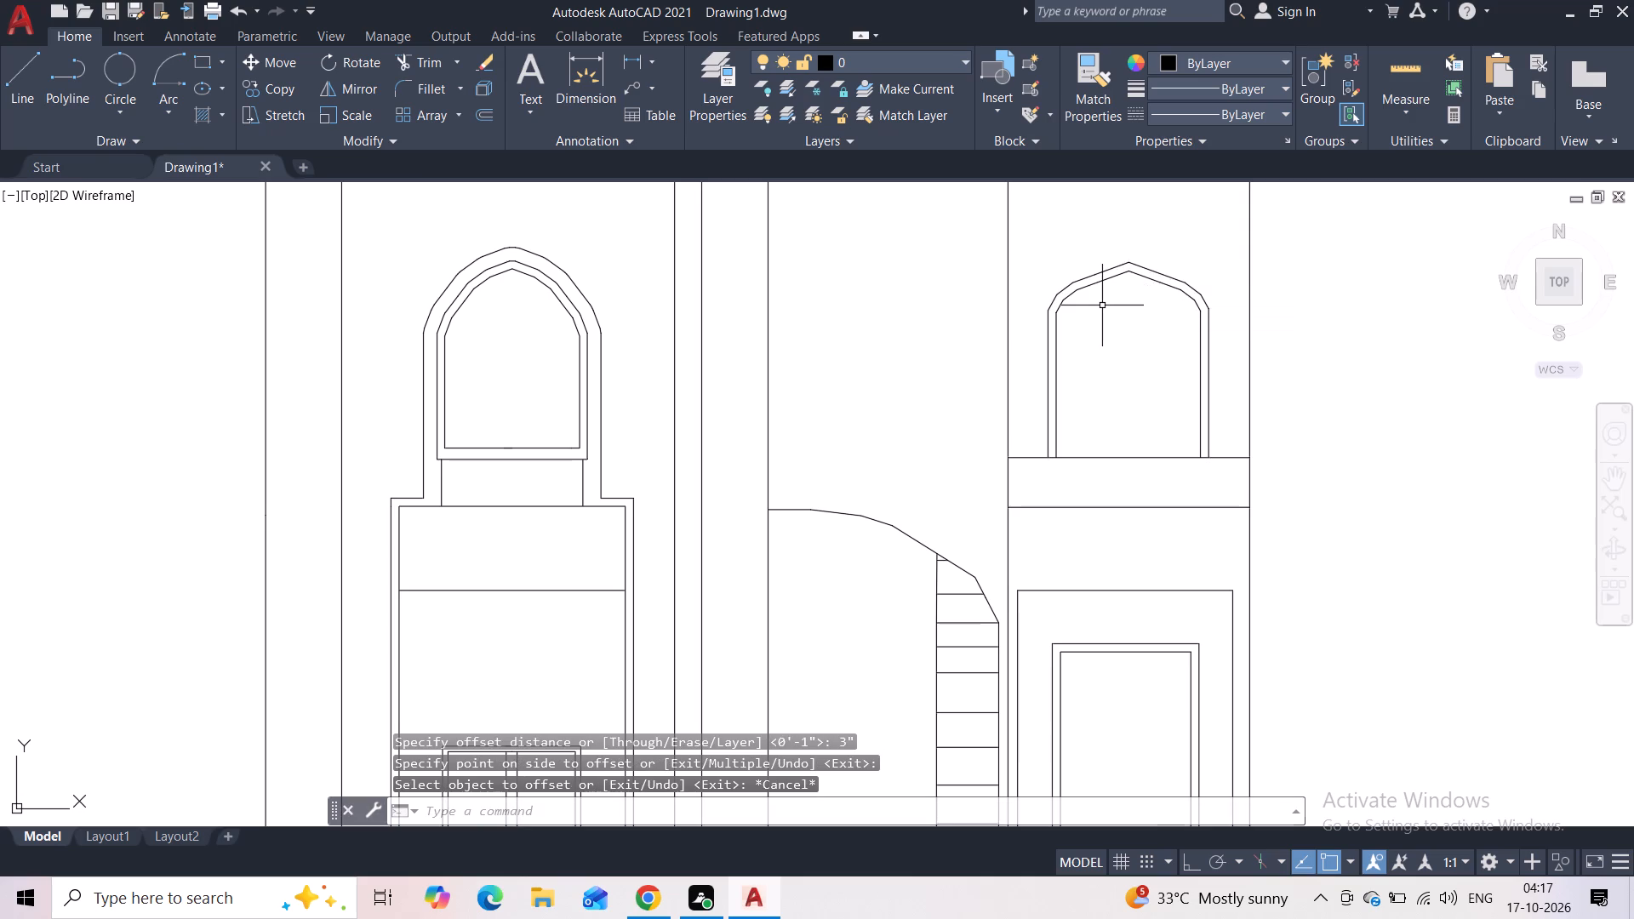
Offset the joined arched opening outline of the outer bay 6" outward.
{"action": "key", "text": "space"}
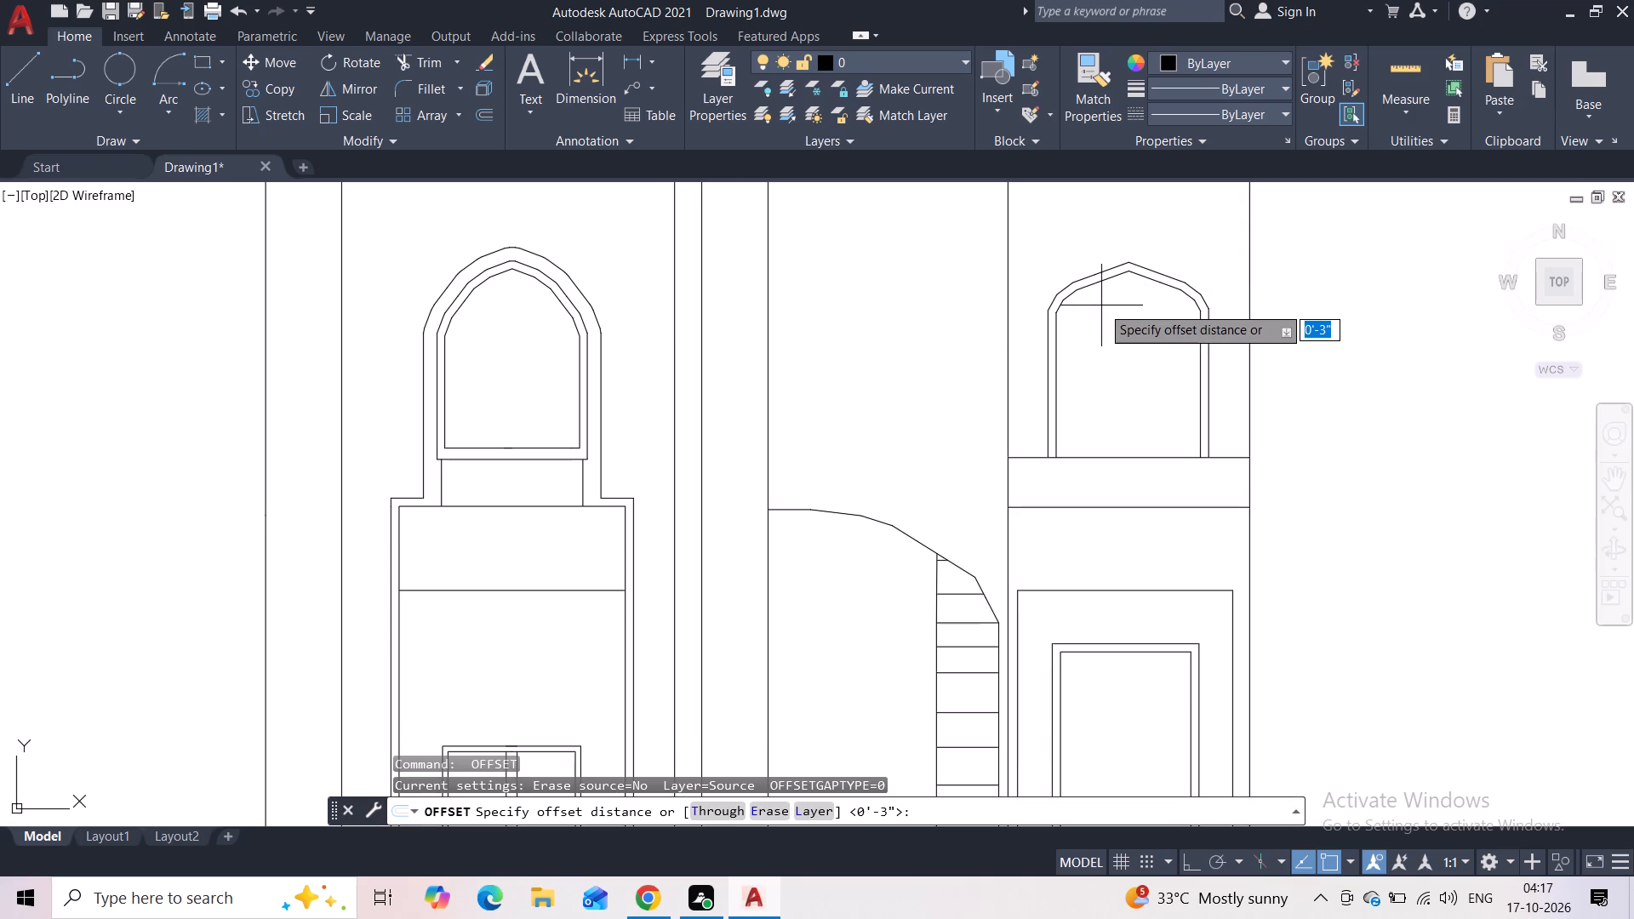
{"action": "type", "text": "6\""}
{"action": "key", "text": "Return"}
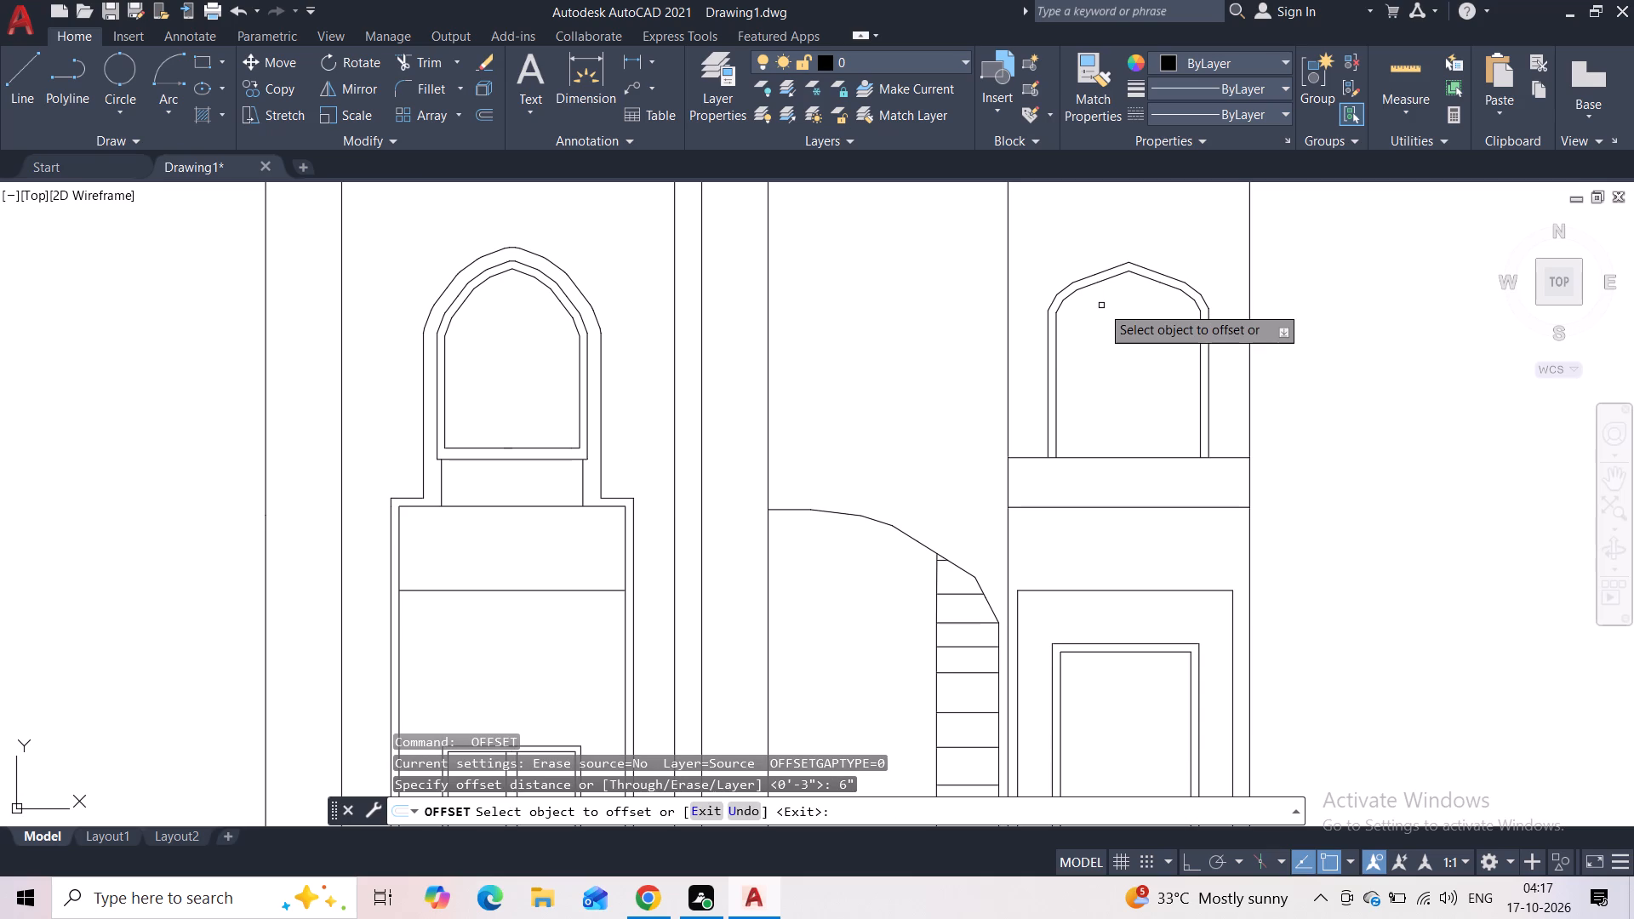
{"action": "left_click", "coordinate": [1085, 279]}
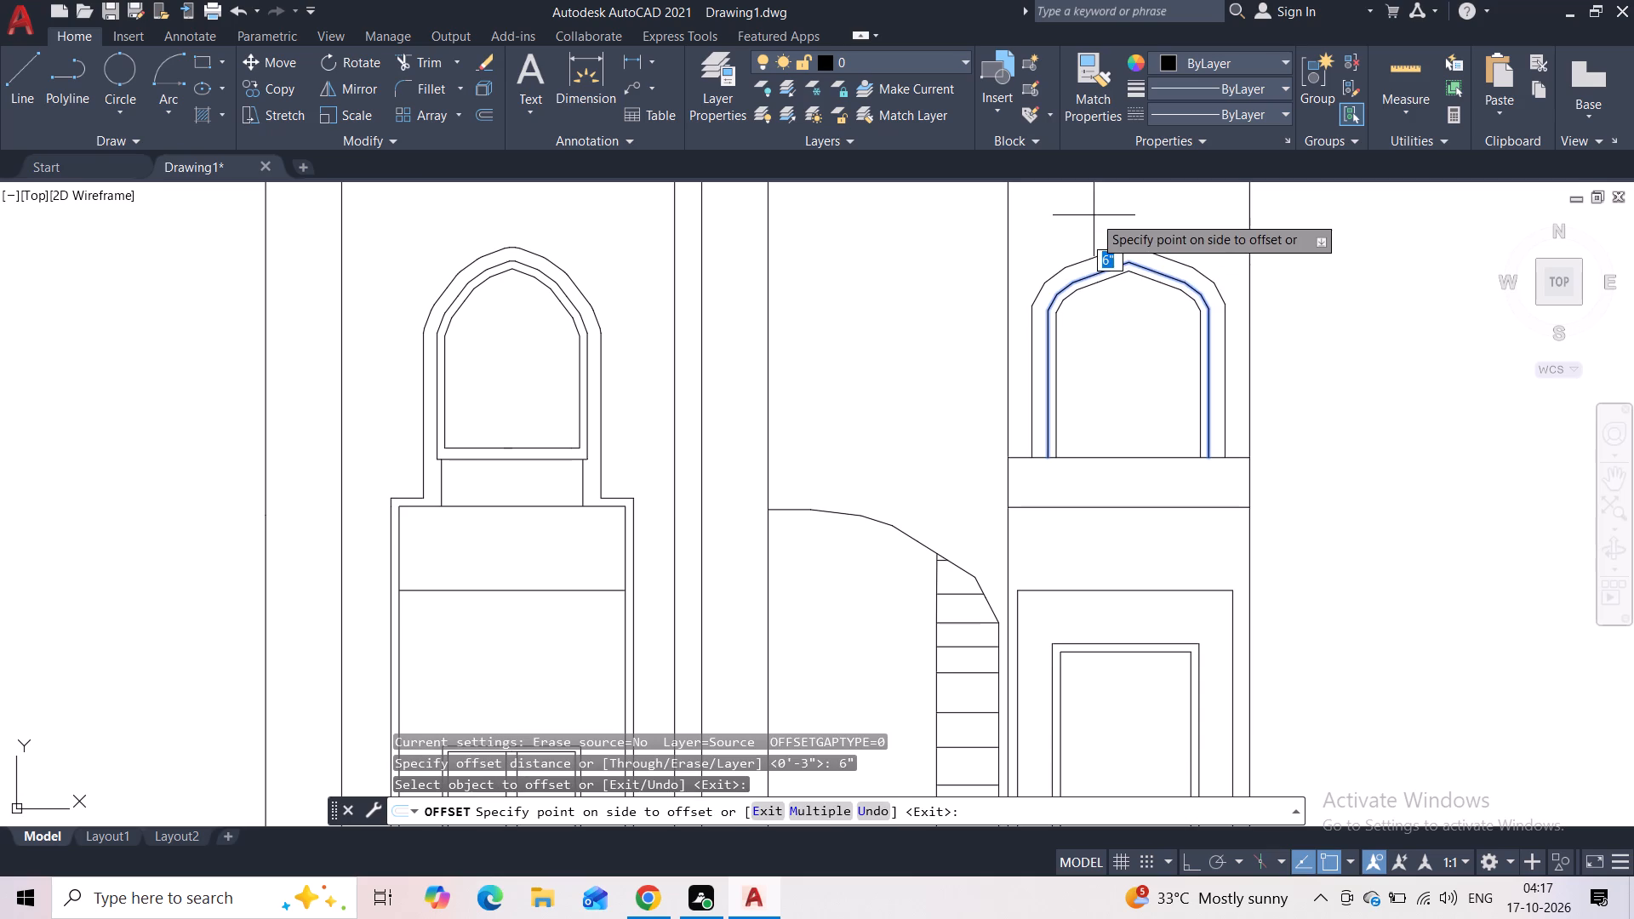
{"action": "left_click", "coordinate": [1094, 215]}
{"action": "scroll", "coordinate": [1151, 388], "scroll_direction": "down", "scroll_amount": 1}
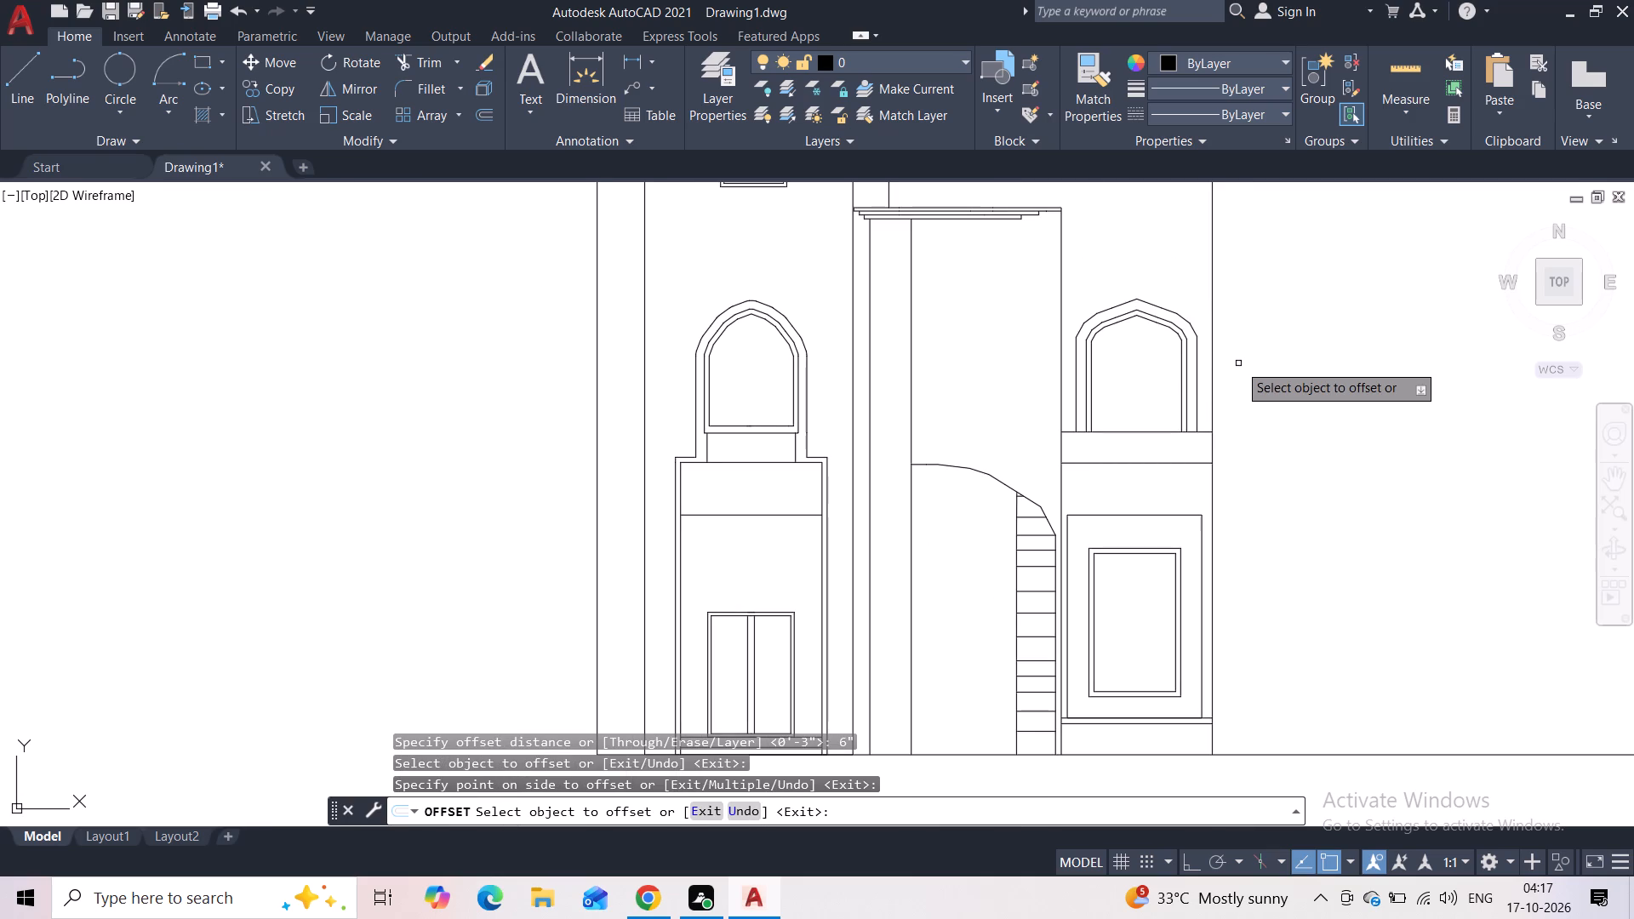
{"action": "key", "text": "Escape"}
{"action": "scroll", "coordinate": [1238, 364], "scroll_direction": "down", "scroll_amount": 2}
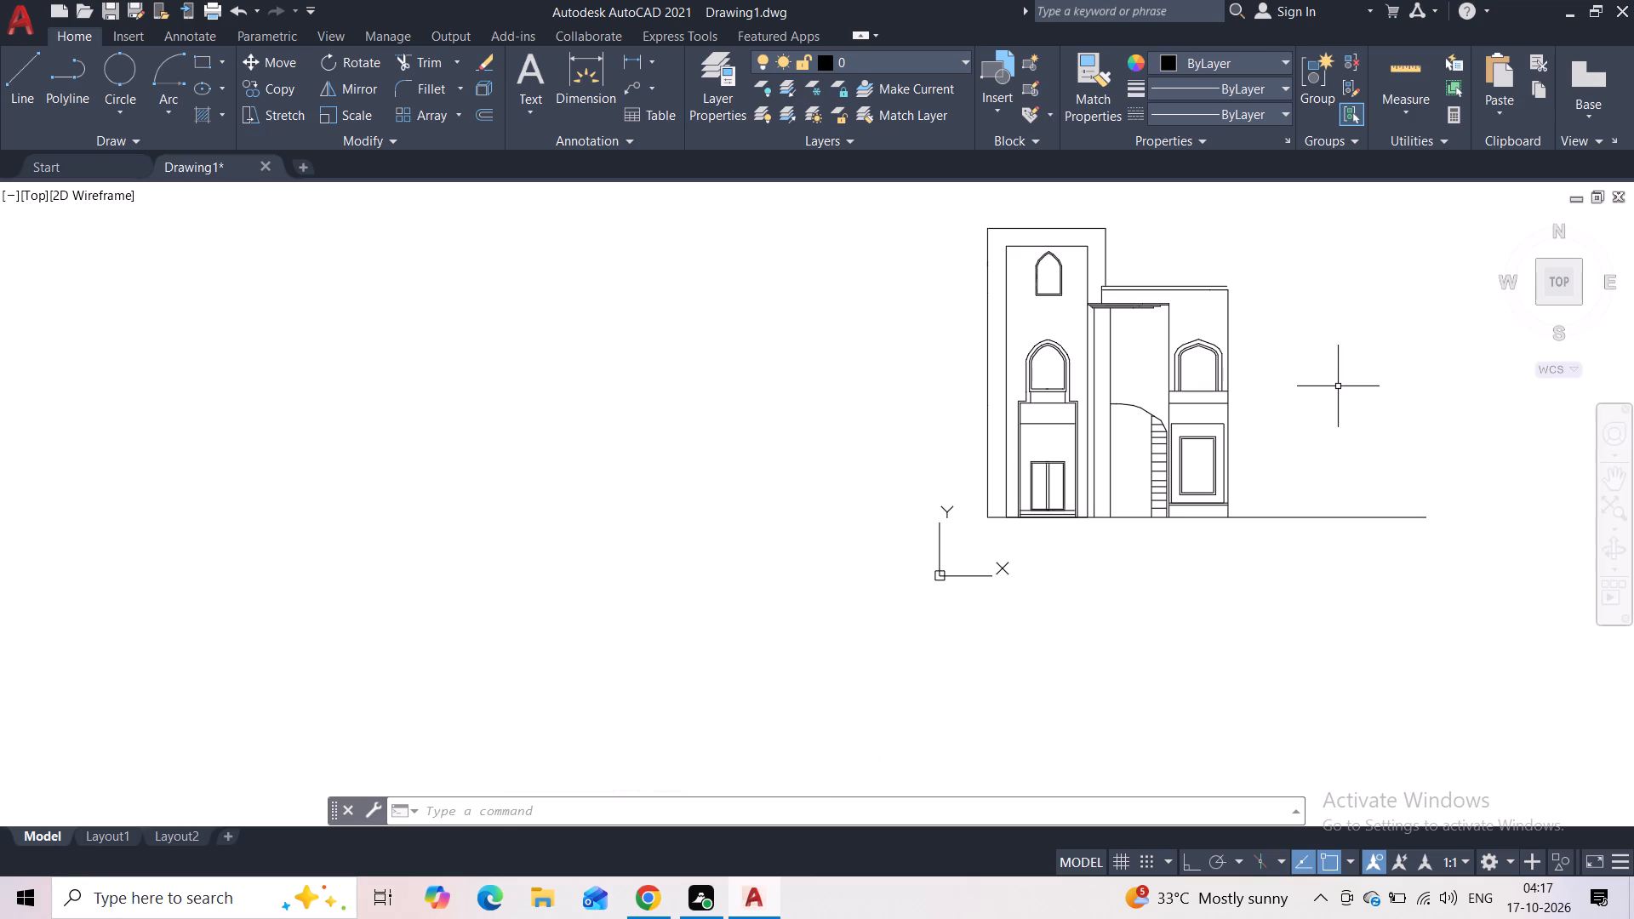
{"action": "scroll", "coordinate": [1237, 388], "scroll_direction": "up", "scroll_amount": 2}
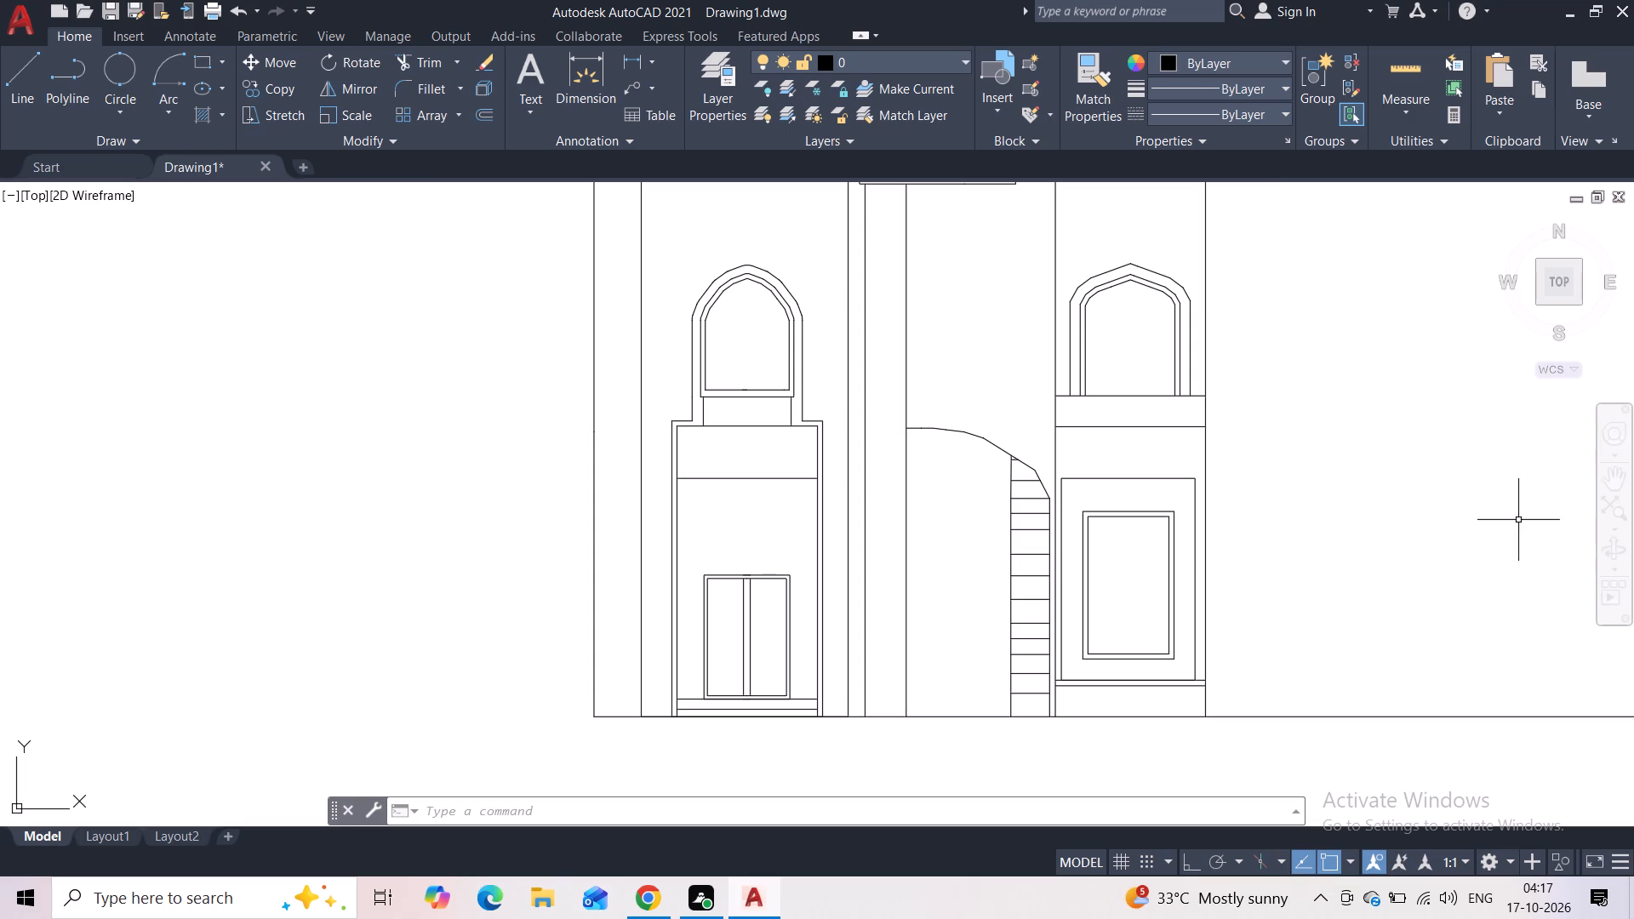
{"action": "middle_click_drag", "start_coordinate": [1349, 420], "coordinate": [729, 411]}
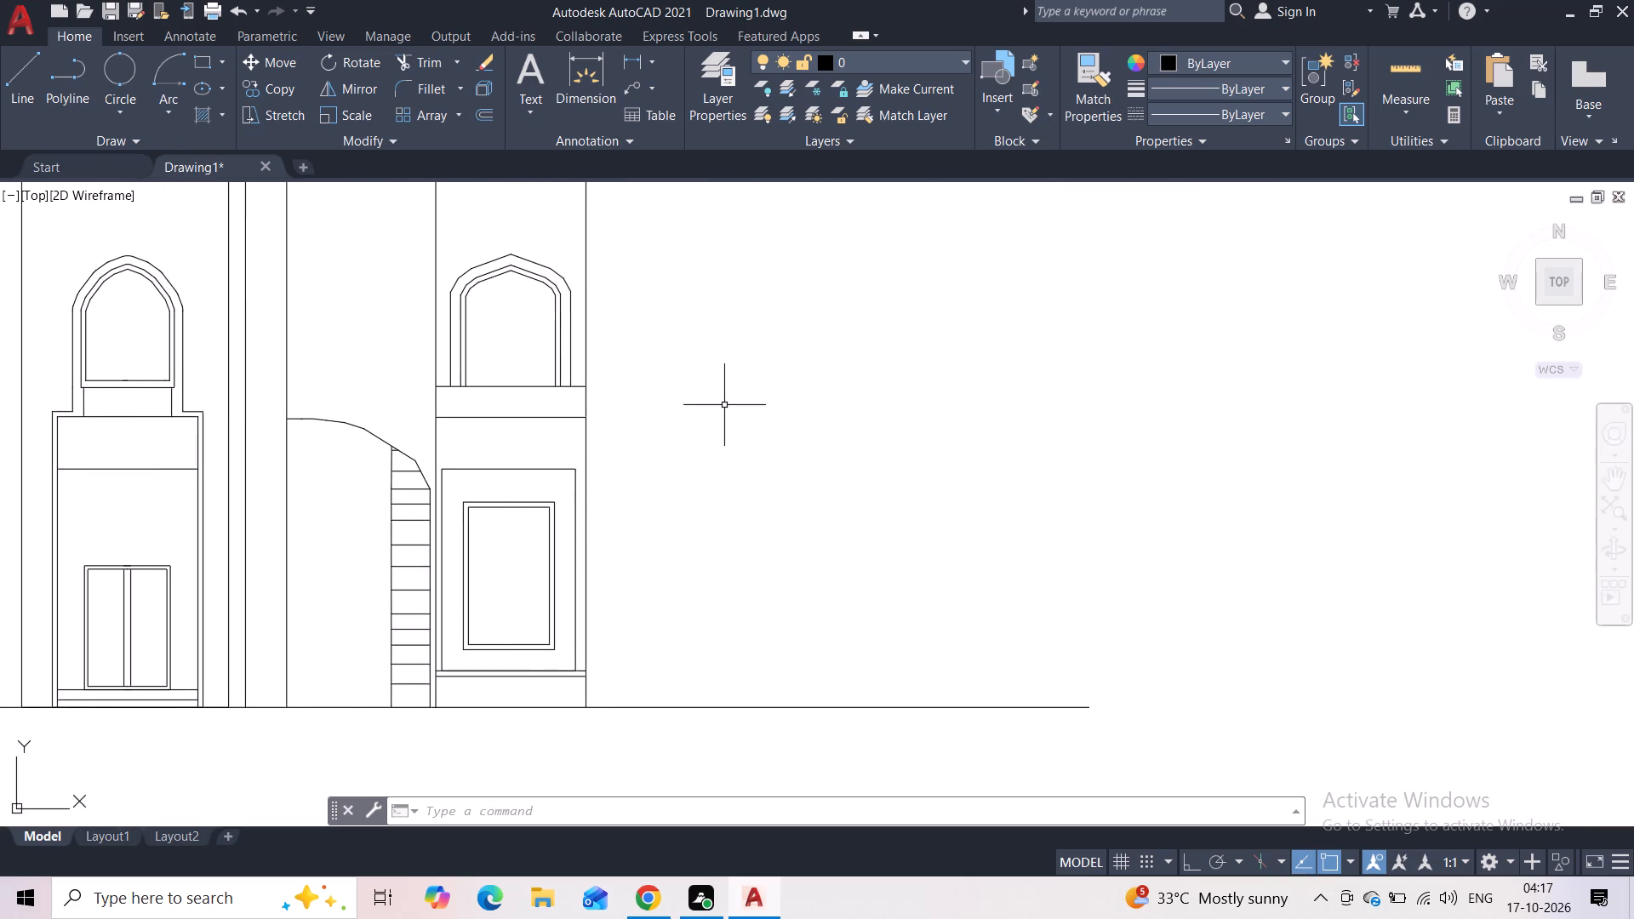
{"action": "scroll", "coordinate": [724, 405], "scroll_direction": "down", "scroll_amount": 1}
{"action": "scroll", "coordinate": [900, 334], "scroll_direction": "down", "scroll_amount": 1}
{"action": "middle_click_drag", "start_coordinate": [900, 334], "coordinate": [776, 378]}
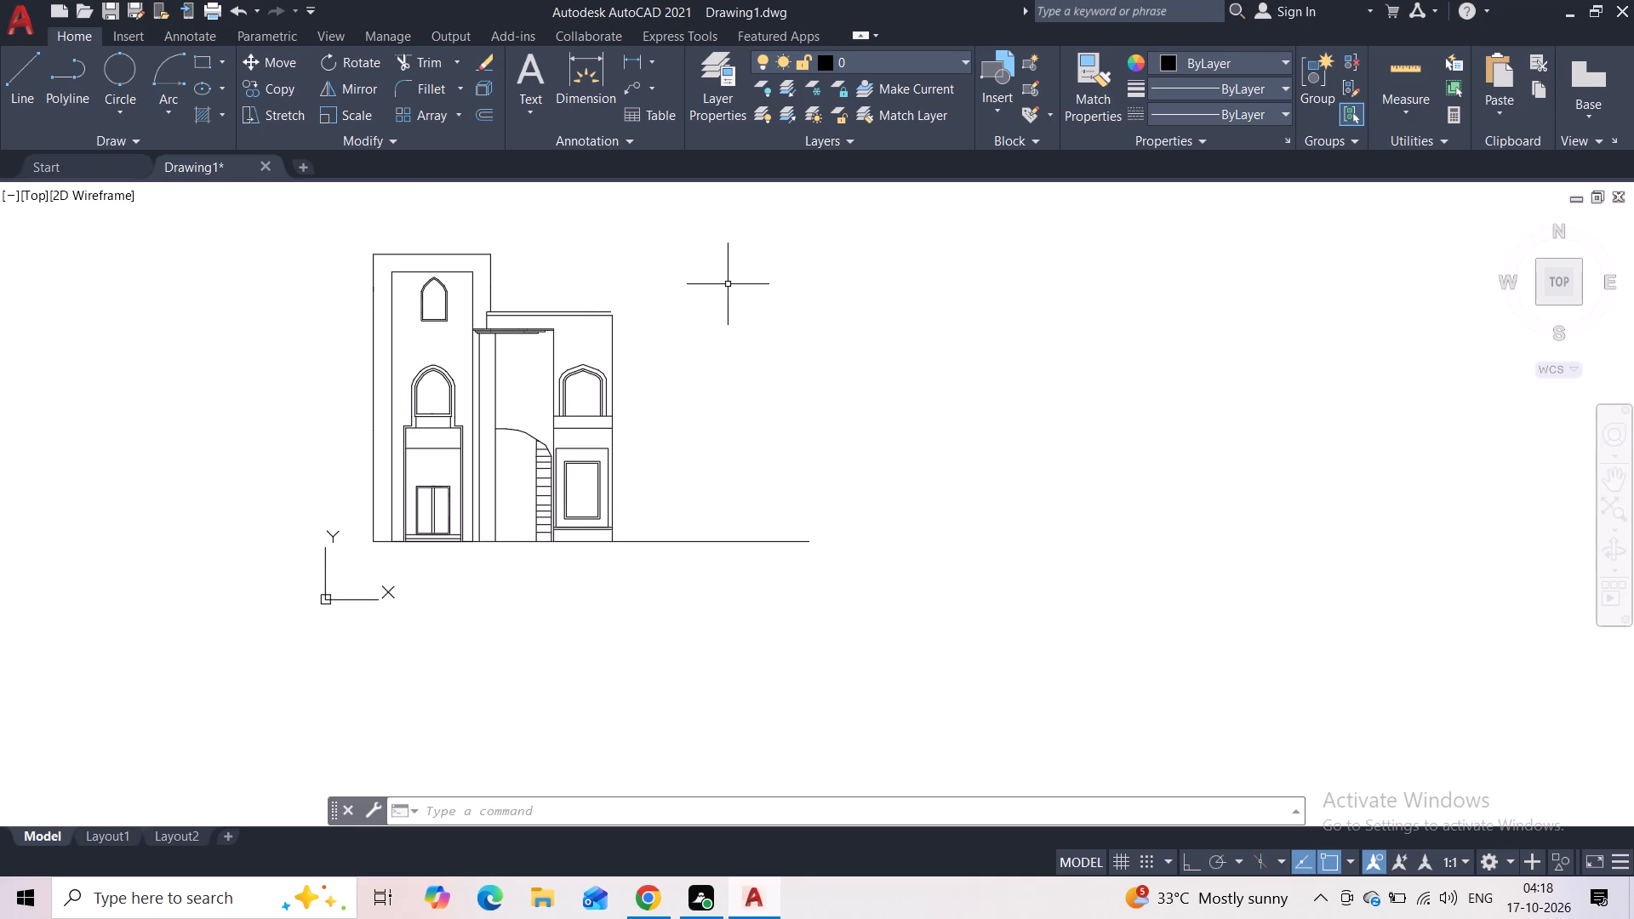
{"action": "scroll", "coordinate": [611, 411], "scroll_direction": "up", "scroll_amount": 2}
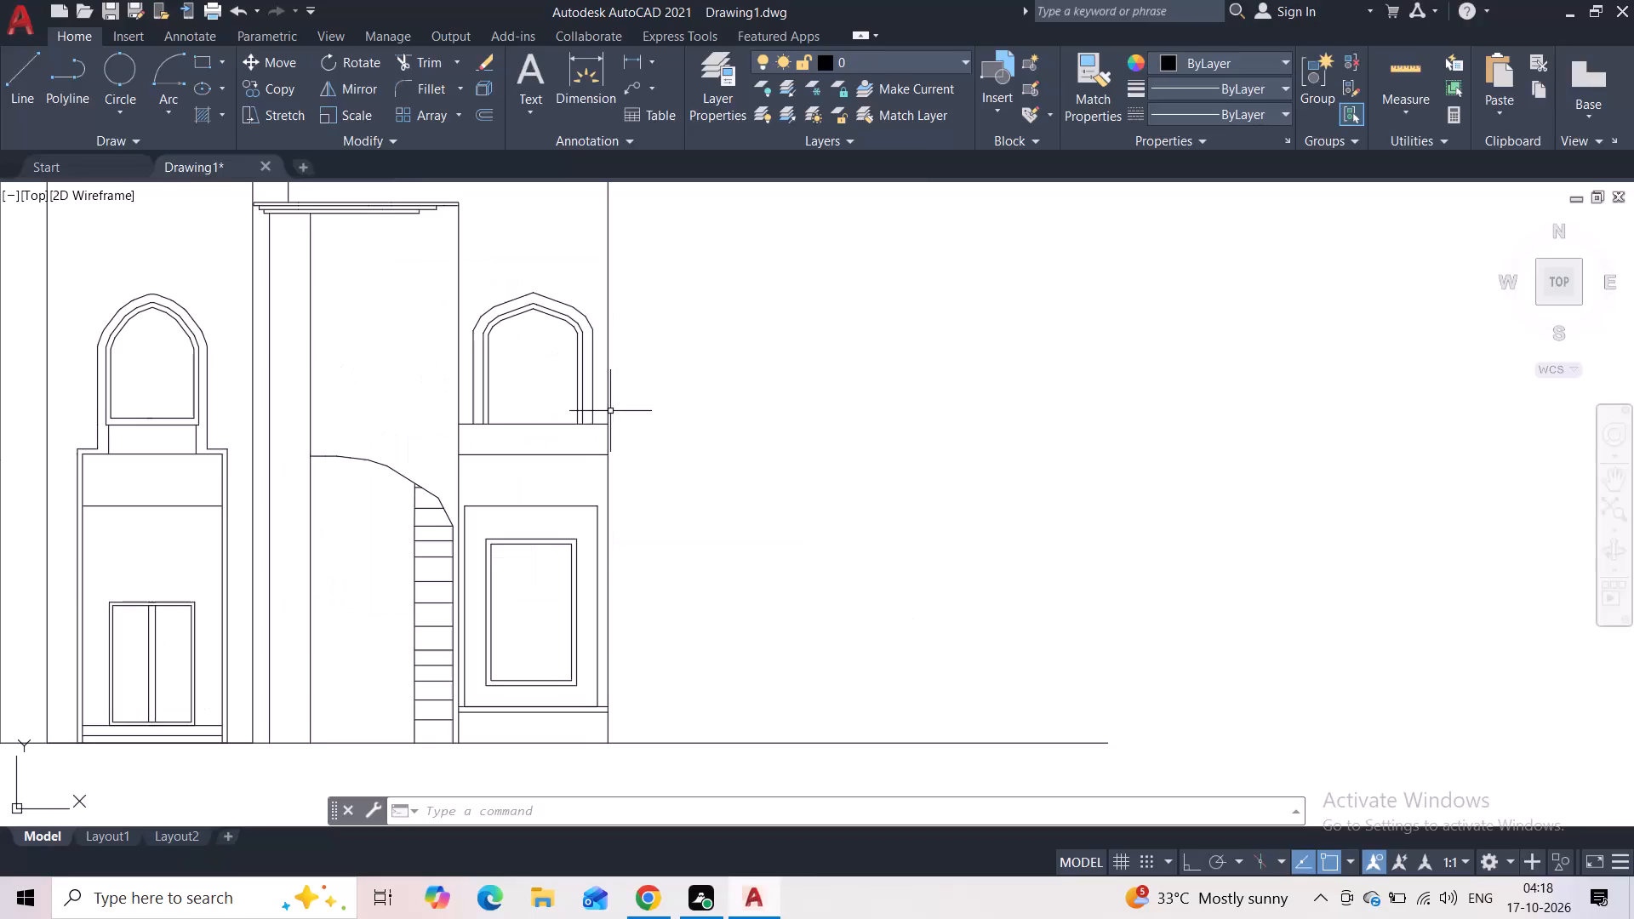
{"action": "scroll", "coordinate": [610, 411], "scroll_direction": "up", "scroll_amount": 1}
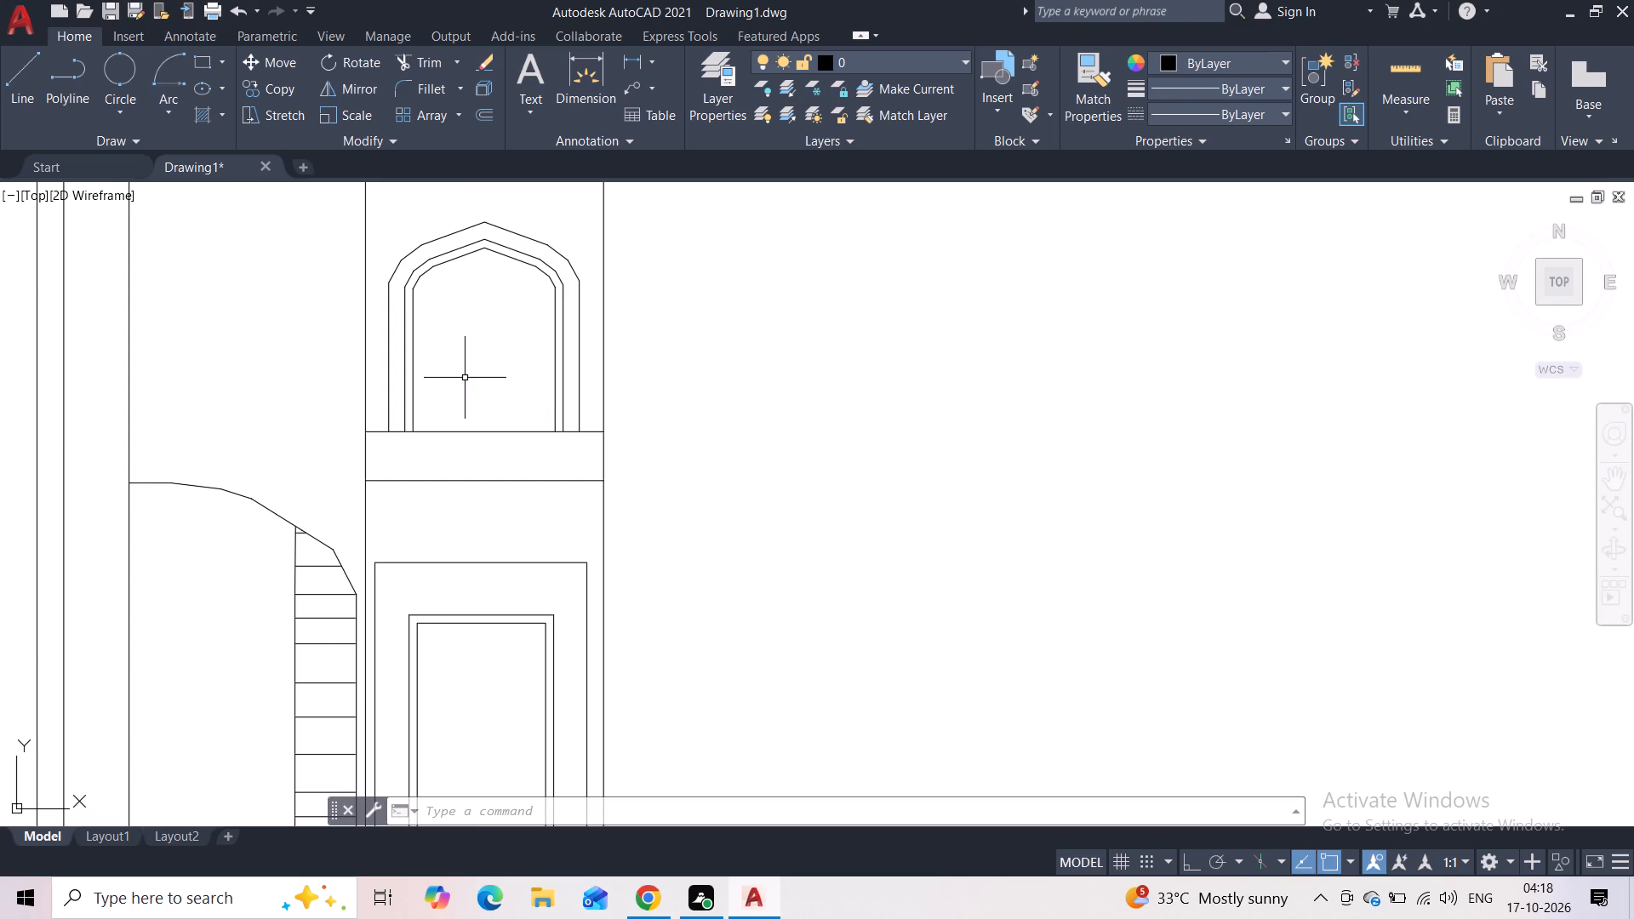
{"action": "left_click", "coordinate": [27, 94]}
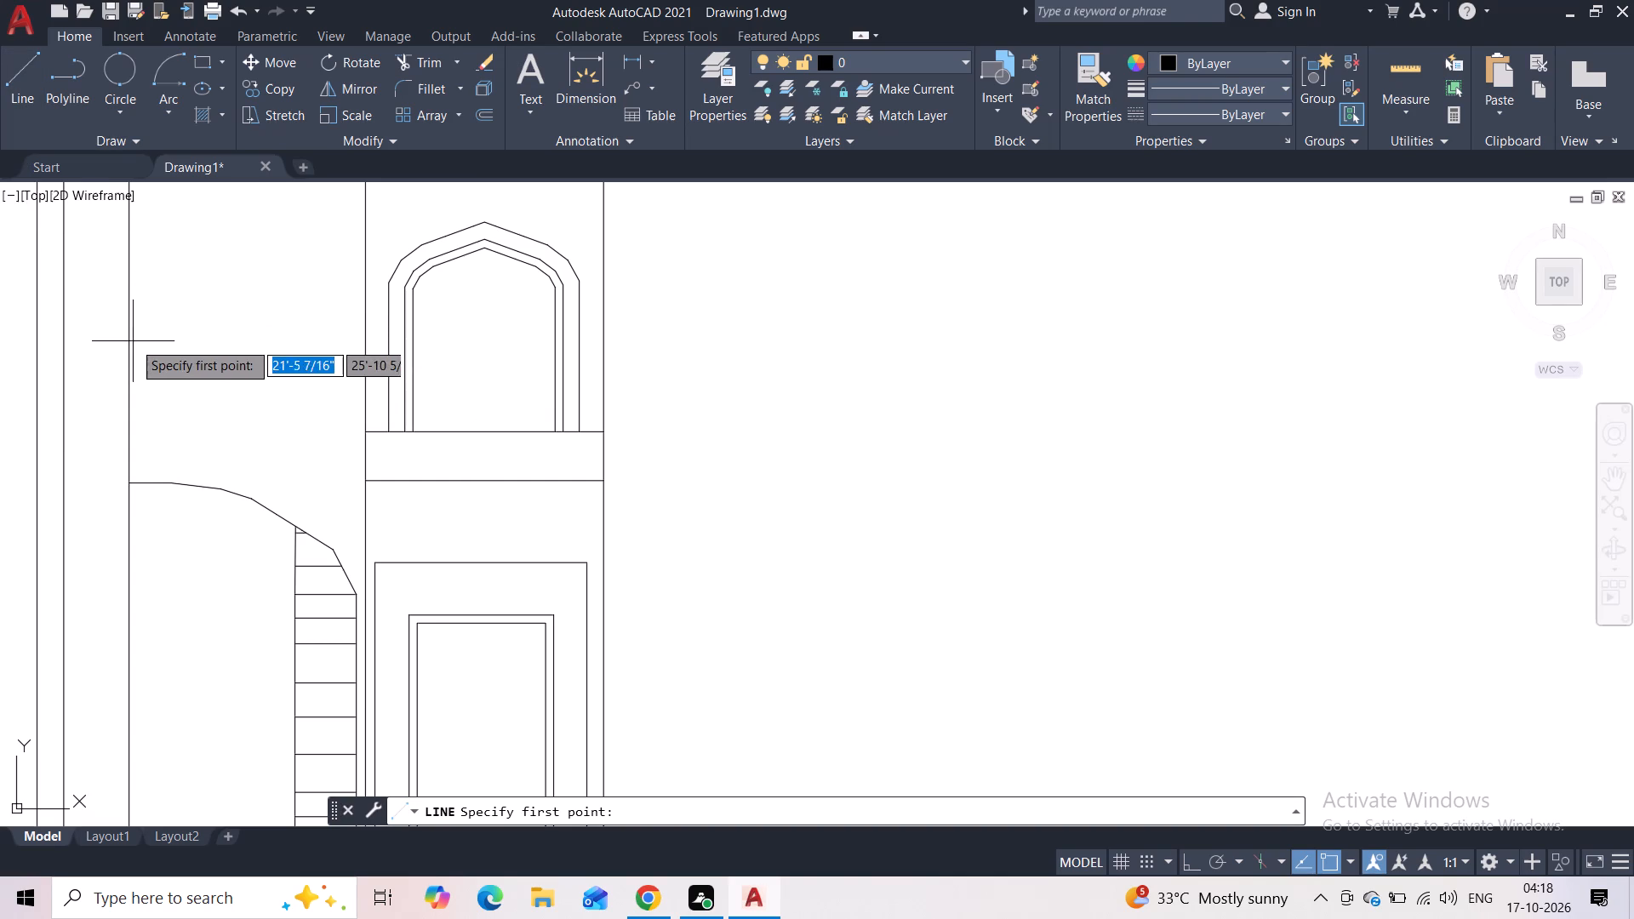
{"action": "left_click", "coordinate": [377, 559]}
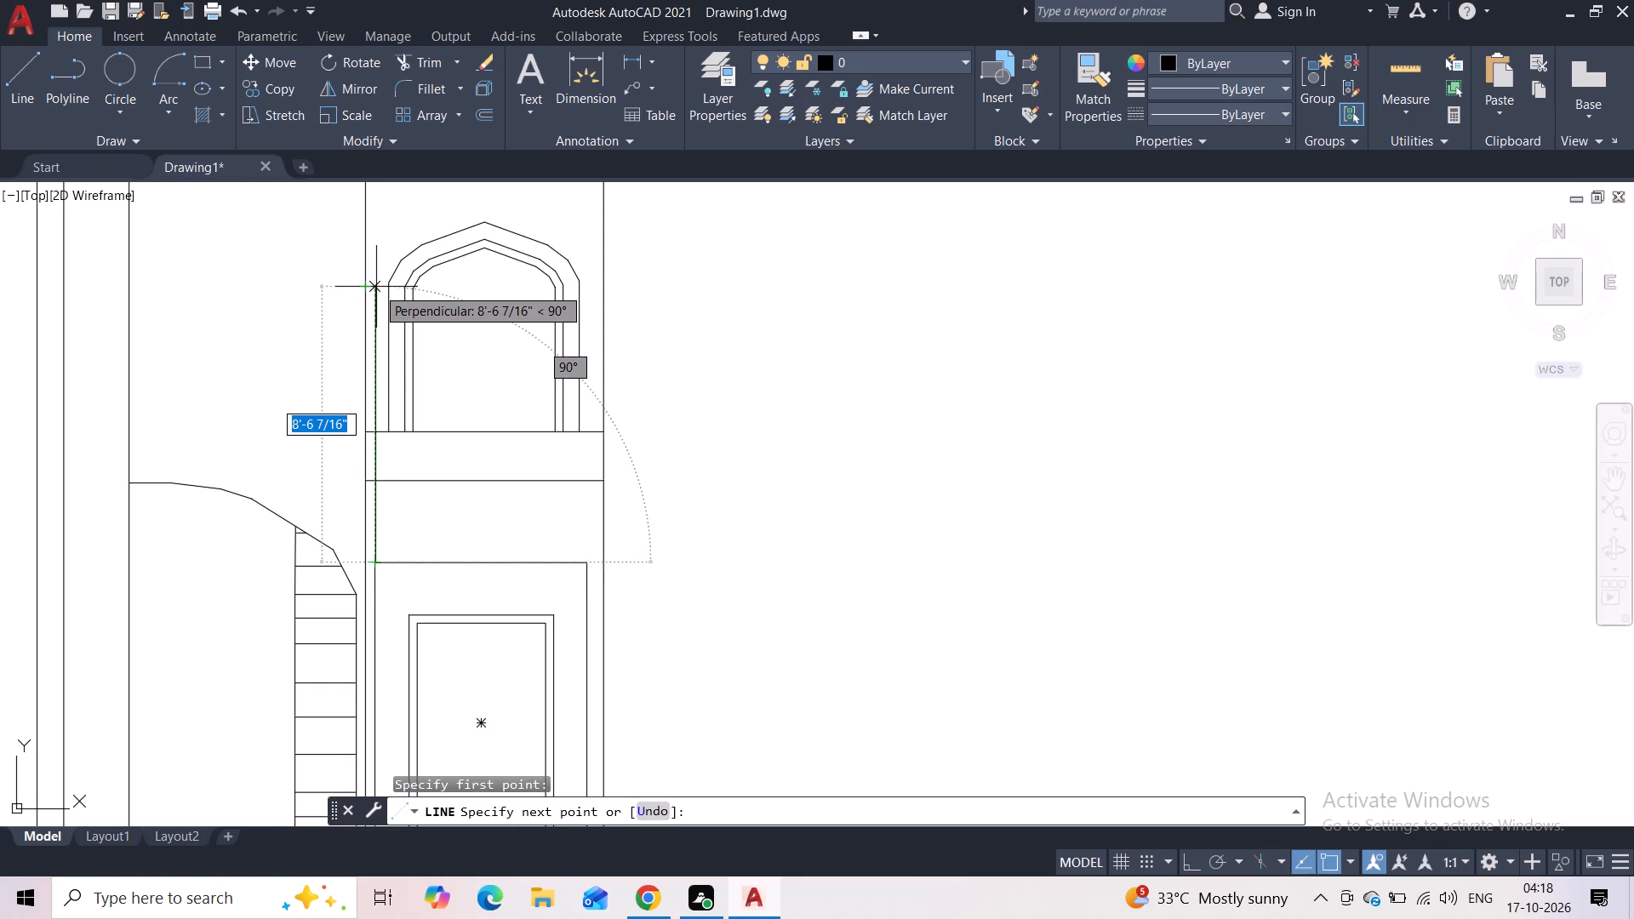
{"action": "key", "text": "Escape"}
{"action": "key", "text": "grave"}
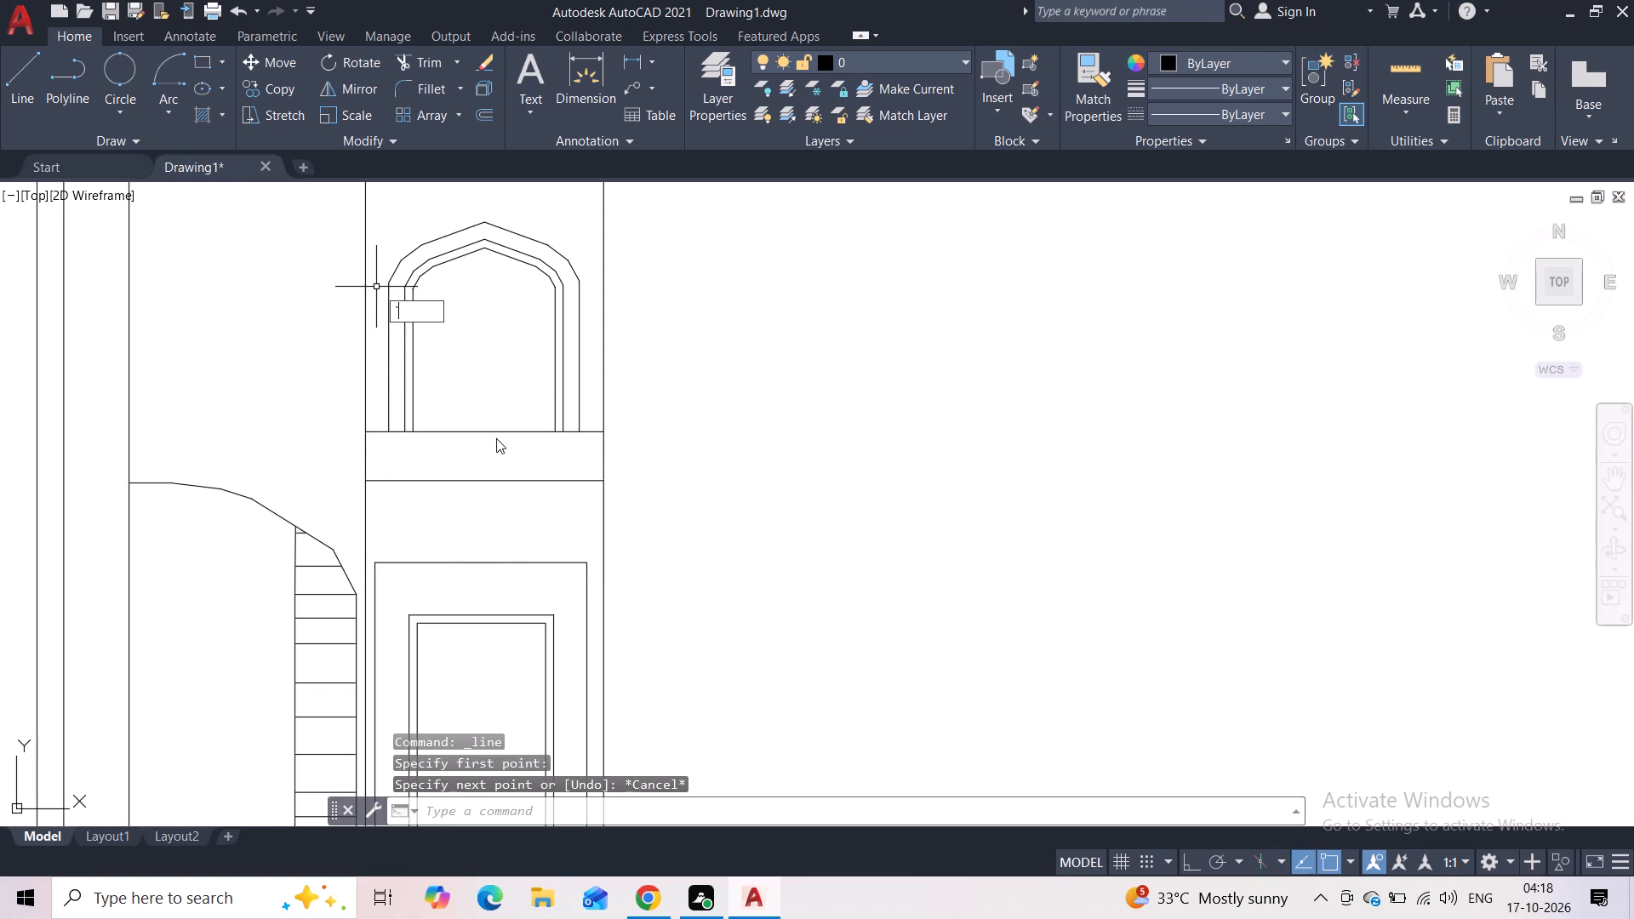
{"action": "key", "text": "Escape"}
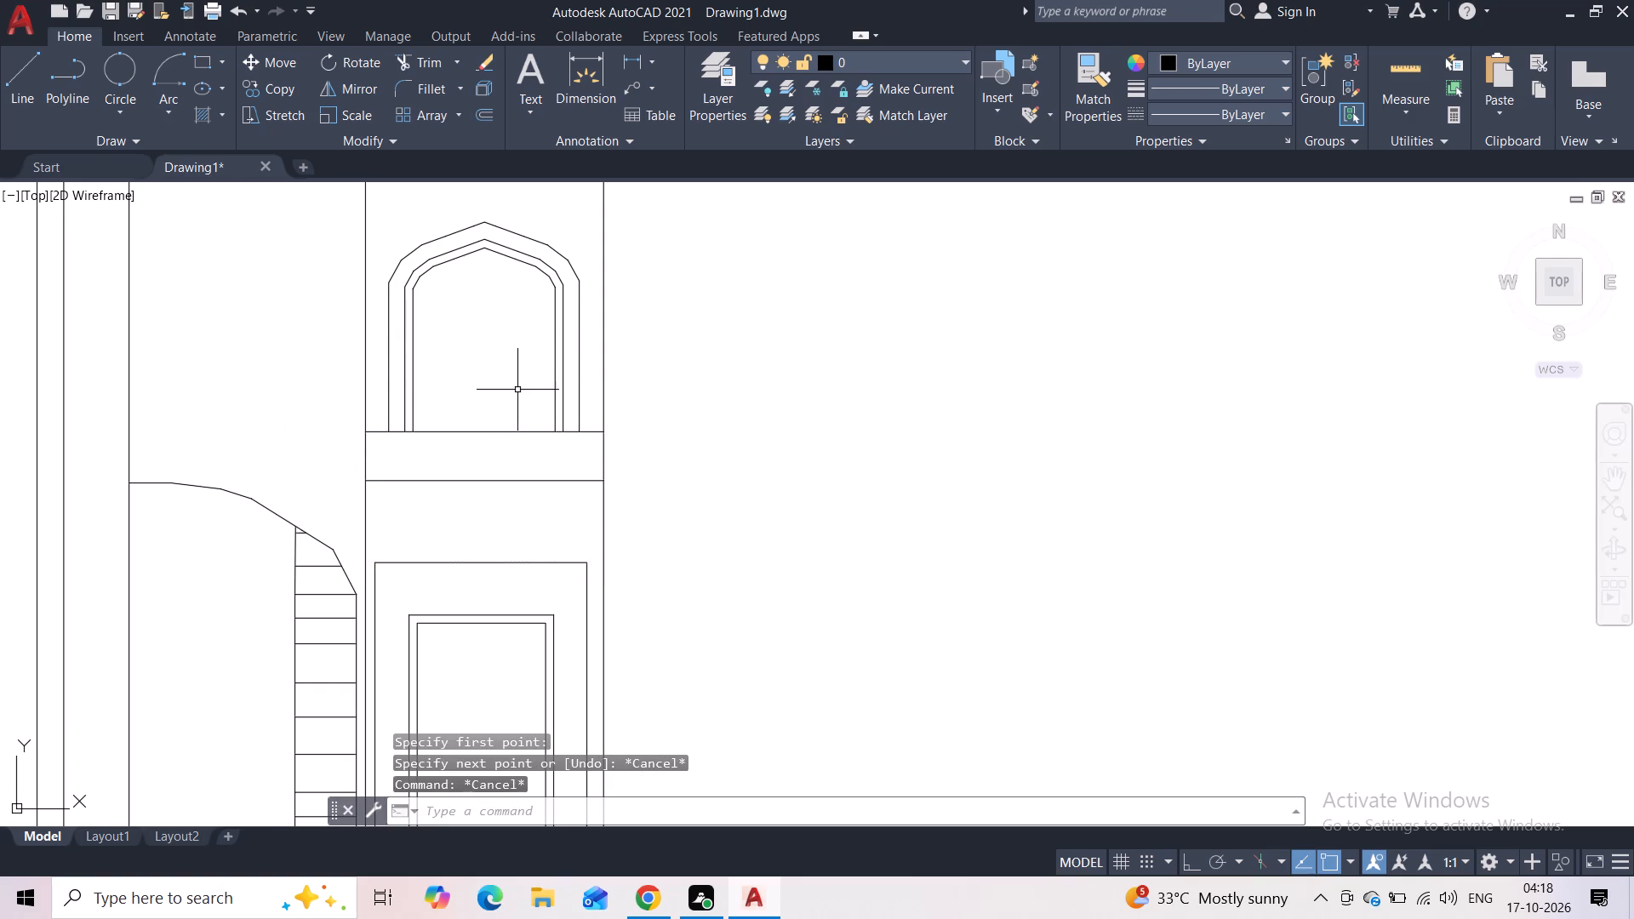
With Ortho on, draw a short top moulding tier inward from the outer wall edge, level with the existing stepped moulding's top tier.
{"action": "scroll", "coordinate": [643, 360], "scroll_direction": "down", "scroll_amount": 2}
{"action": "middle_click_drag", "start_coordinate": [671, 380], "coordinate": [478, 419]}
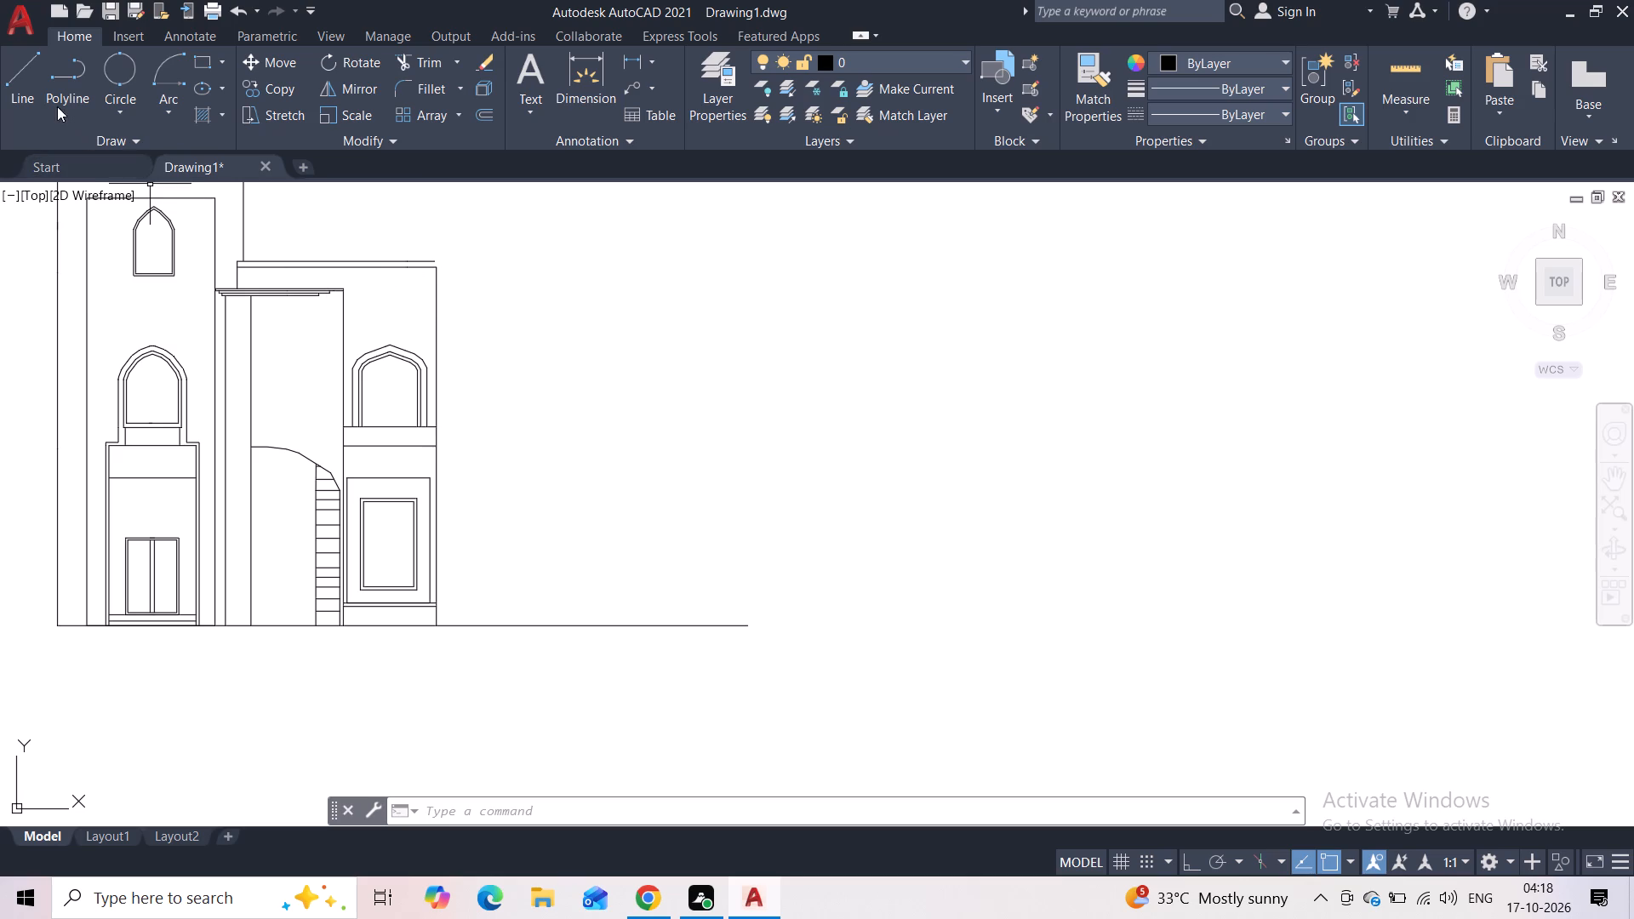
{"action": "left_click", "coordinate": [20, 88]}
{"action": "scroll", "coordinate": [453, 292], "scroll_direction": "up", "scroll_amount": 1}
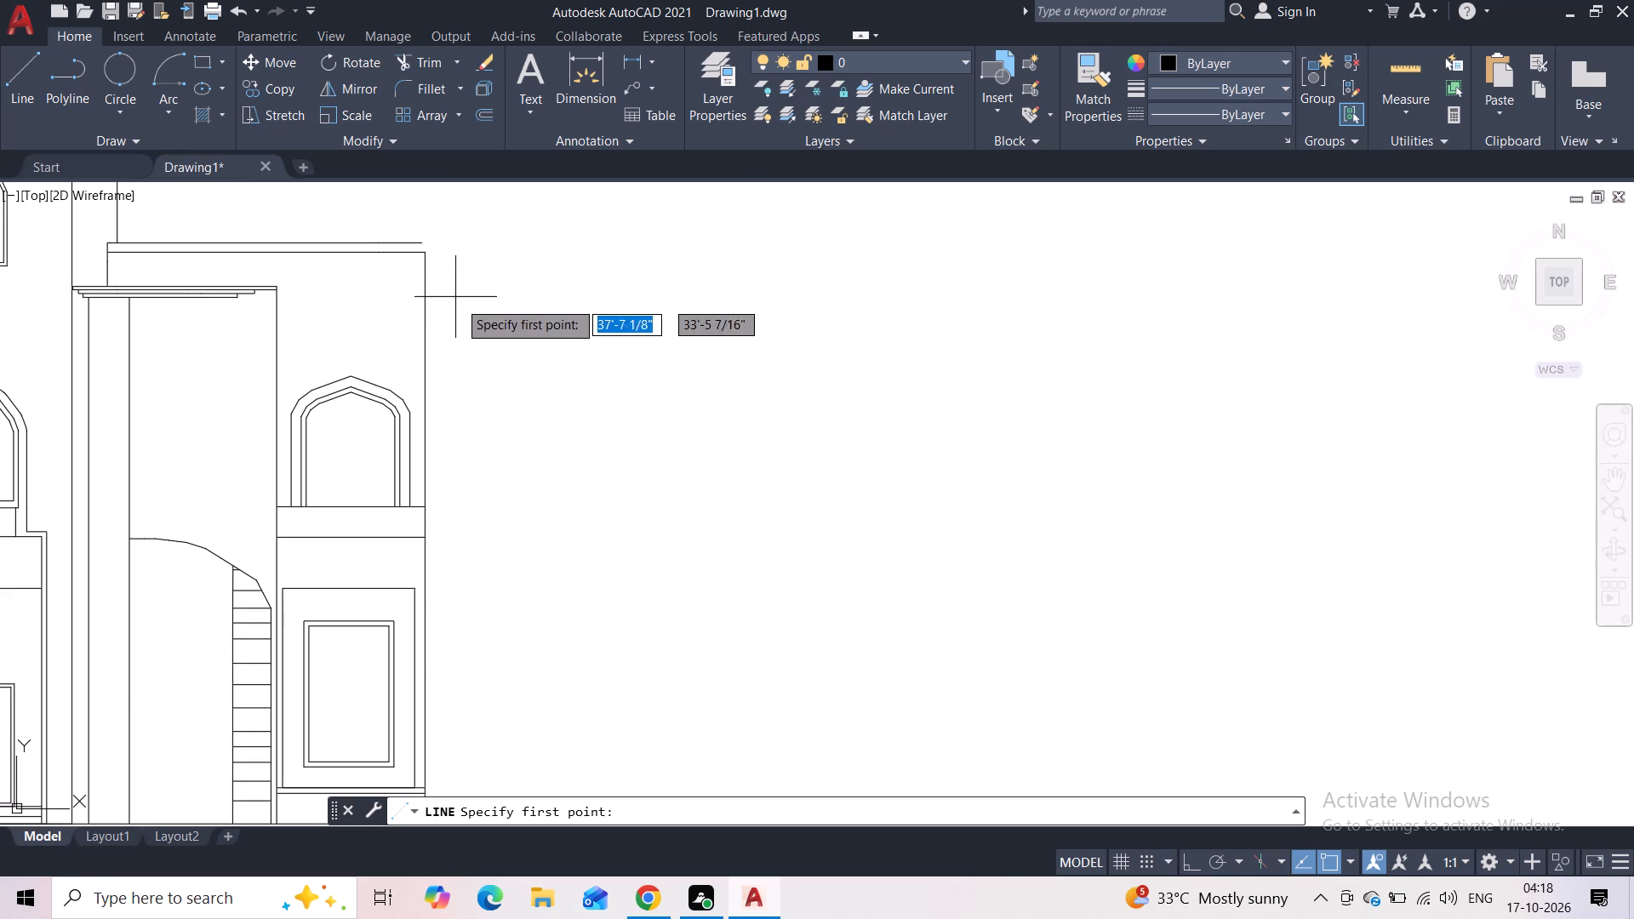
{"action": "middle_click_drag", "start_coordinate": [493, 414], "coordinate": [480, 370]}
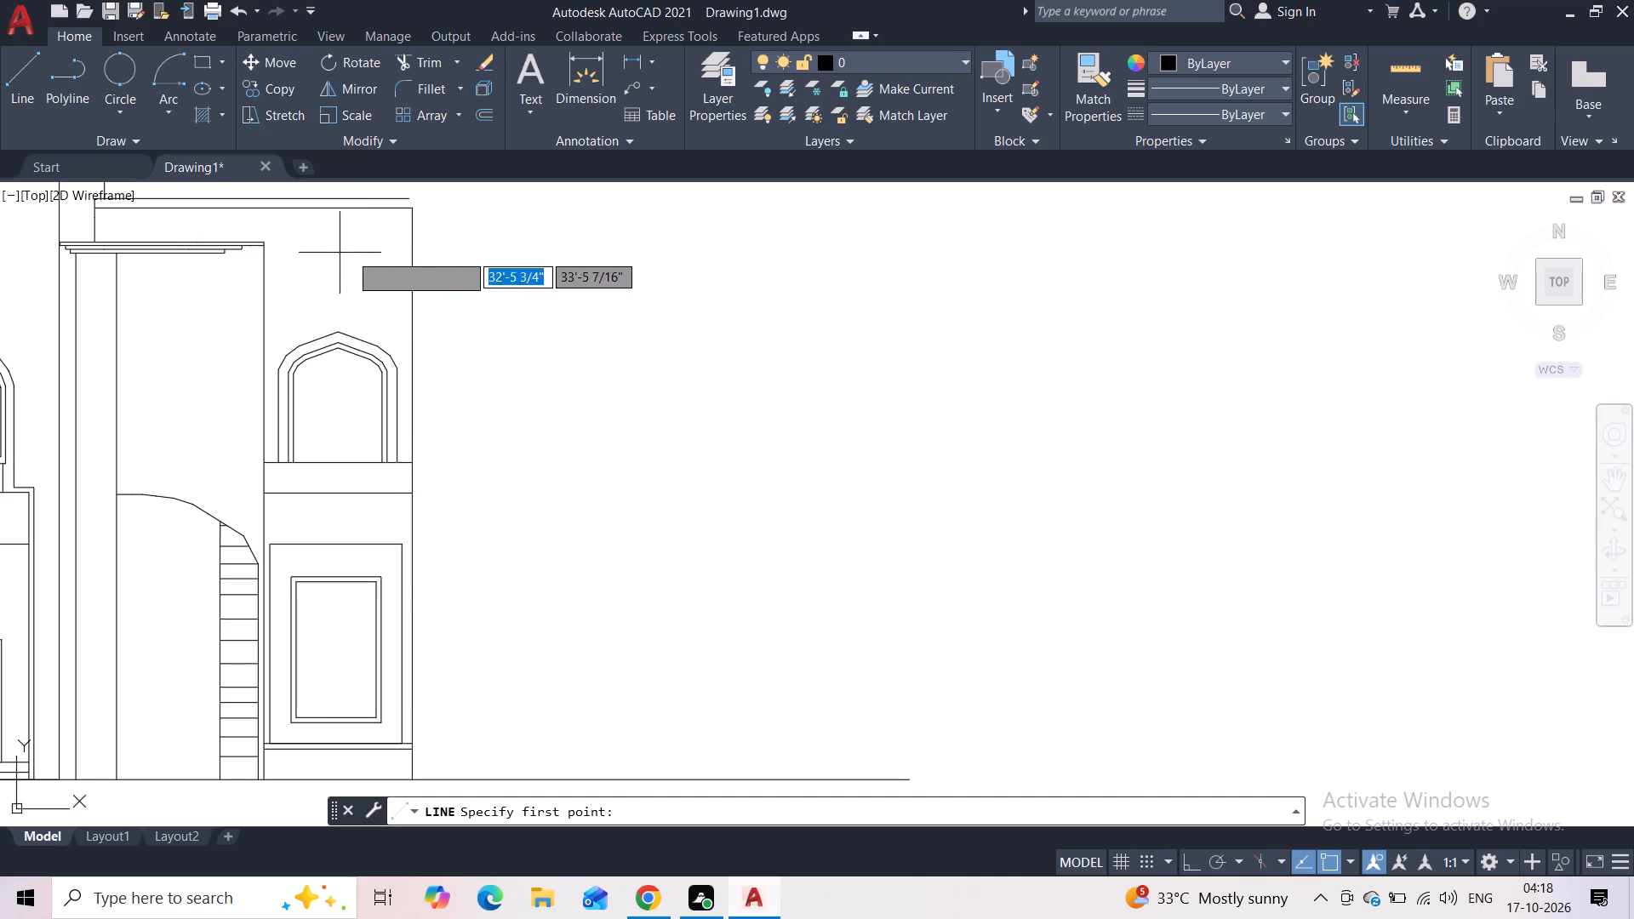
{"action": "scroll", "coordinate": [283, 243], "scroll_direction": "up", "scroll_amount": 1}
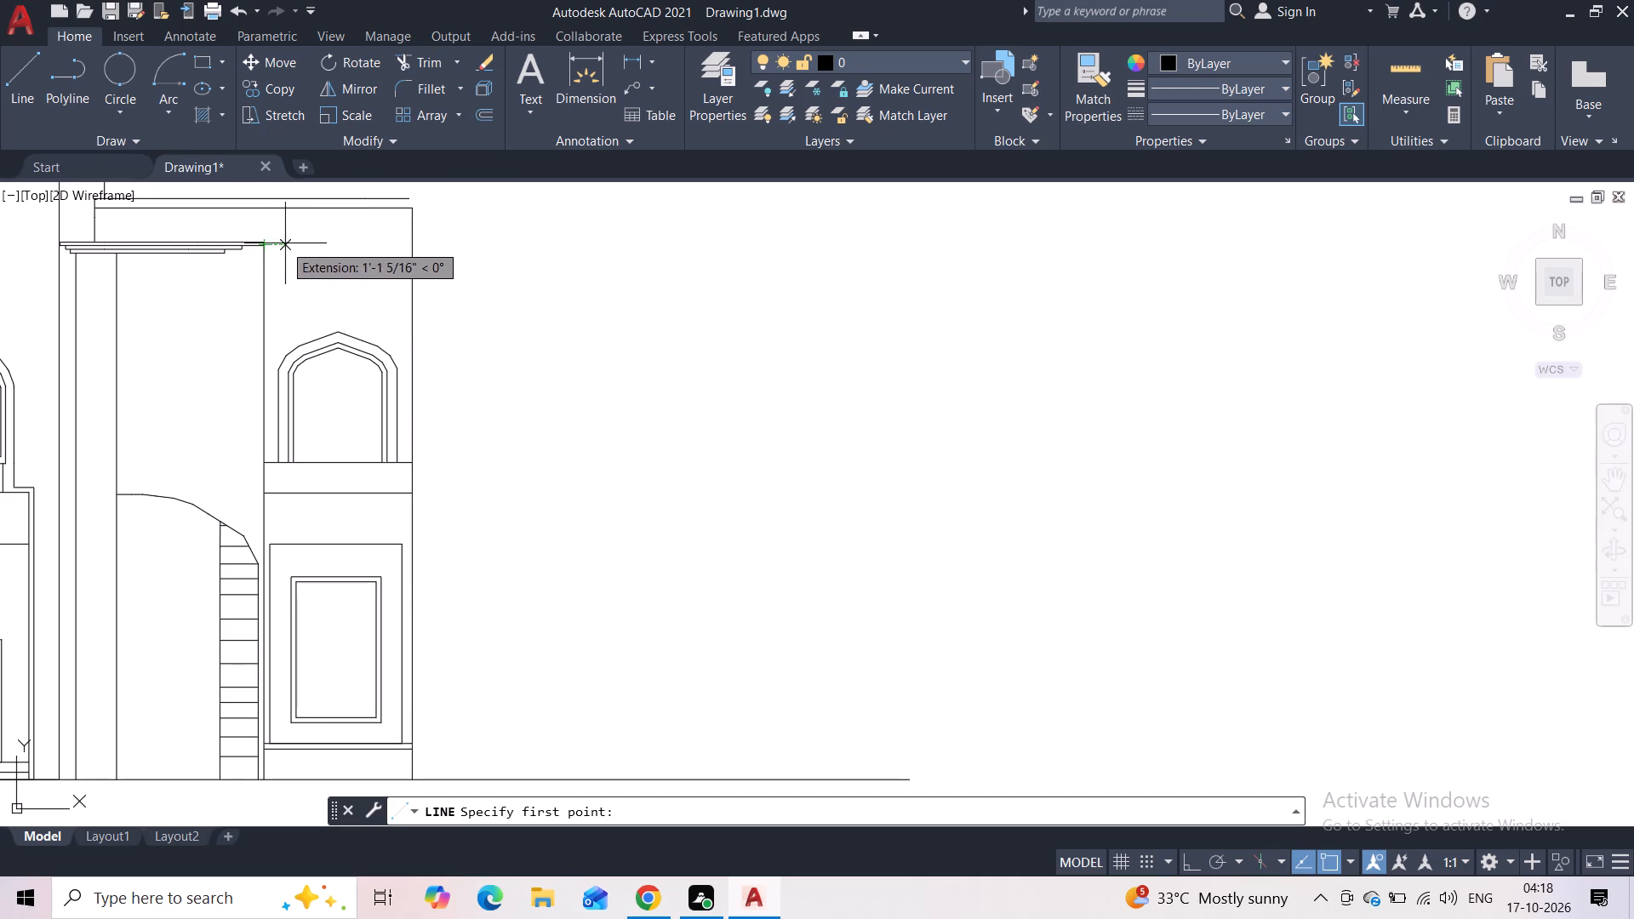
{"action": "scroll", "coordinate": [283, 243], "scroll_direction": "up", "scroll_amount": 1}
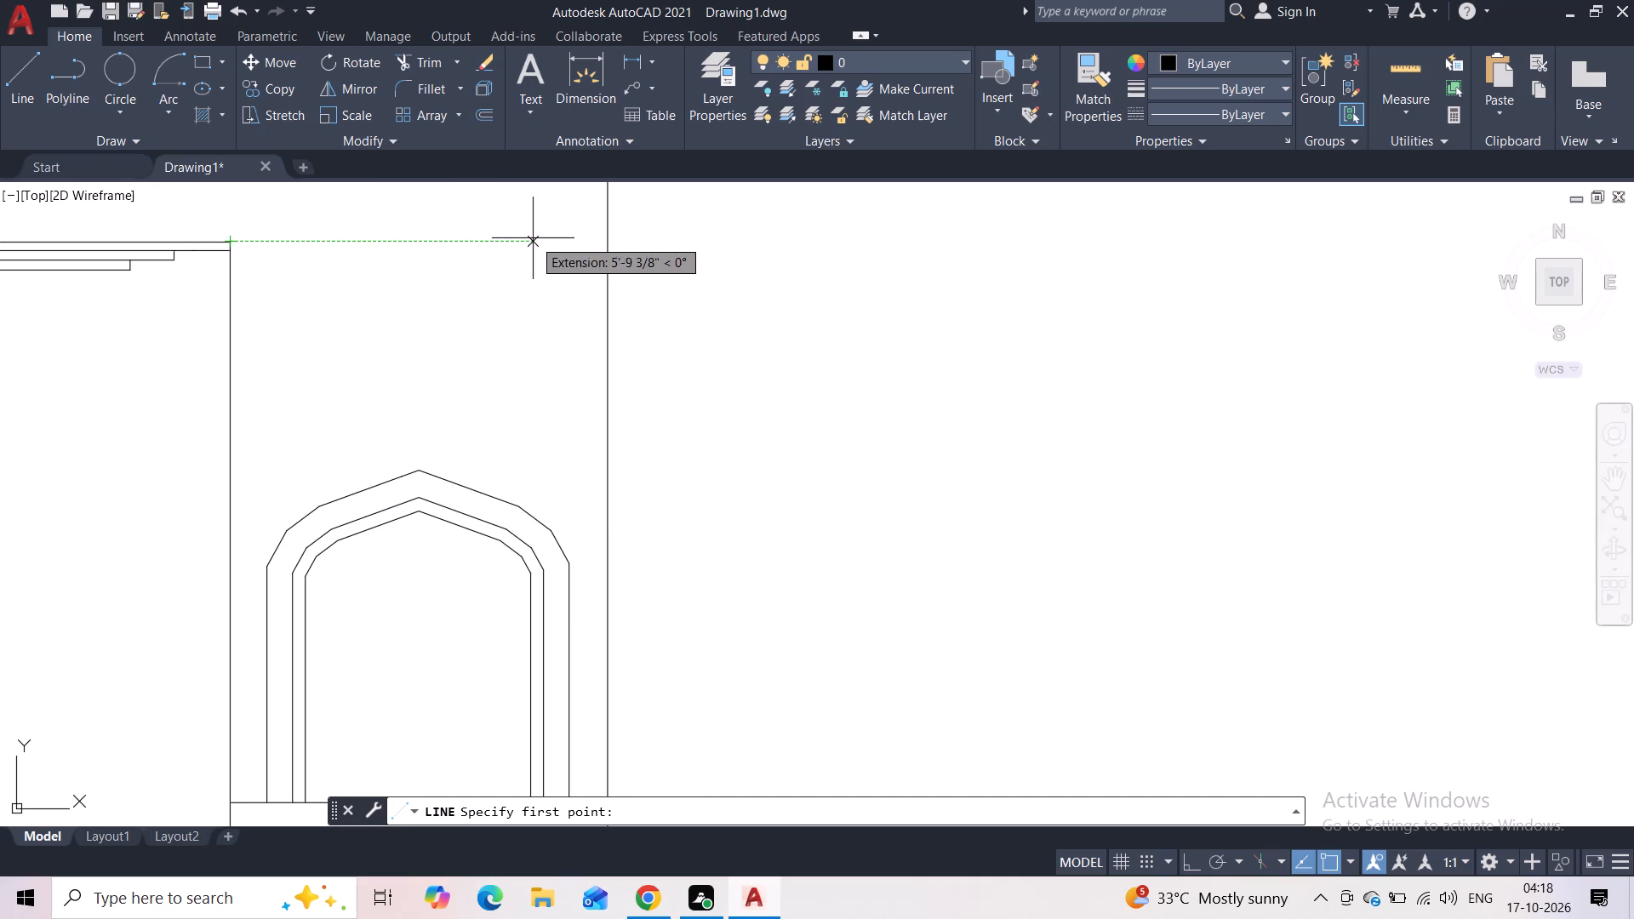
{"action": "left_click", "coordinate": [606, 245]}
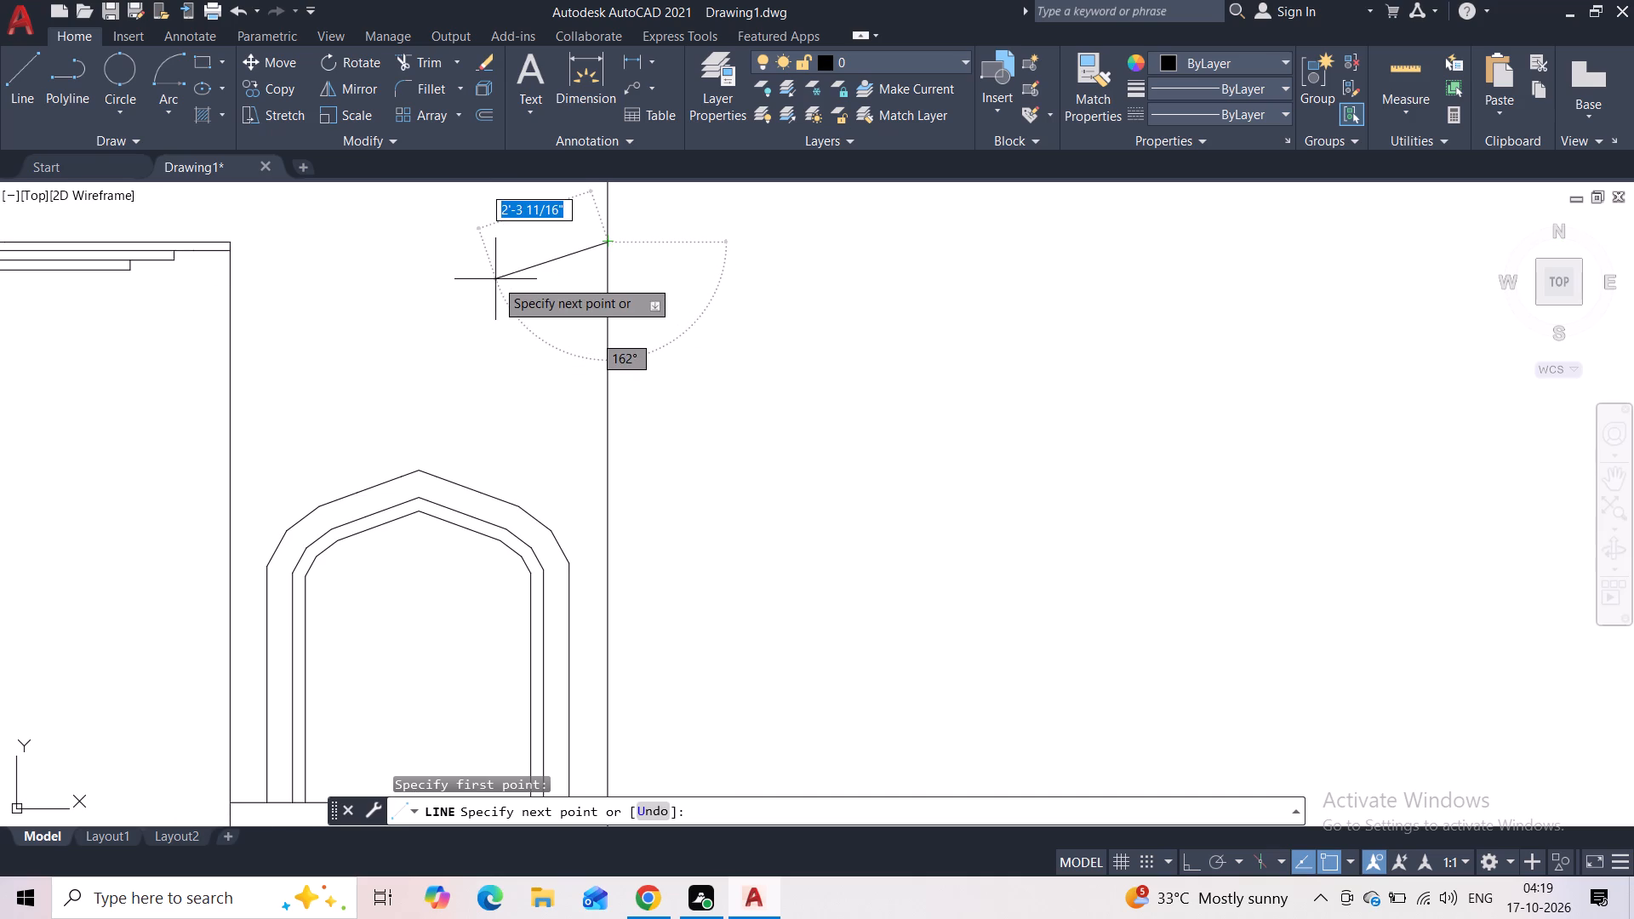
{"action": "key", "text": "F8"}
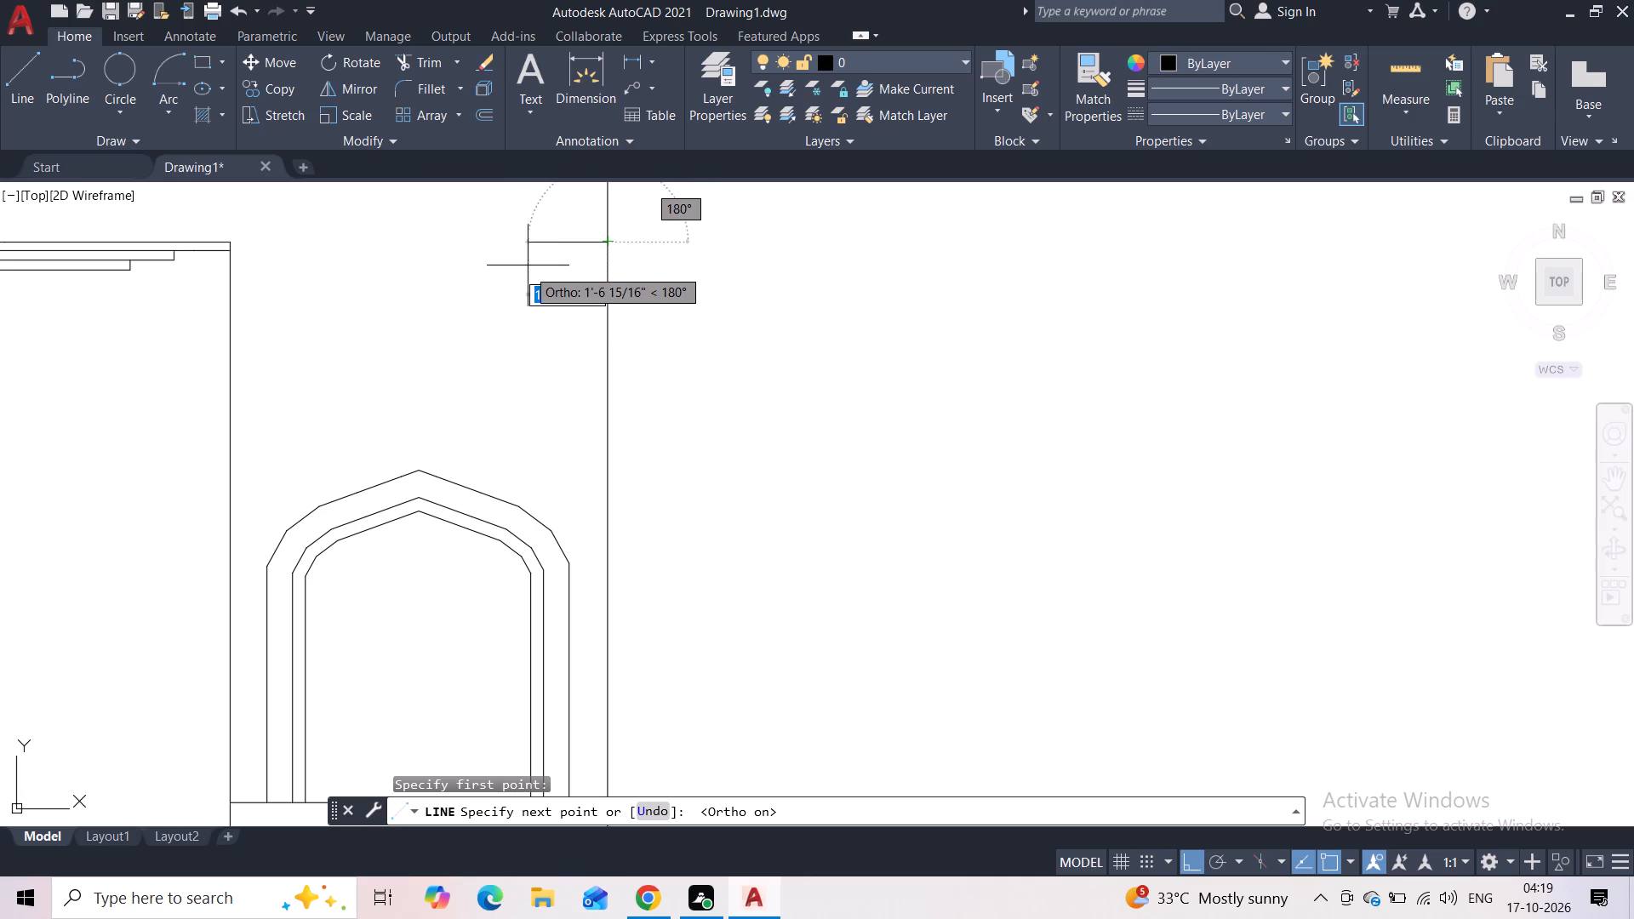
{"action": "left_click", "coordinate": [523, 248]}
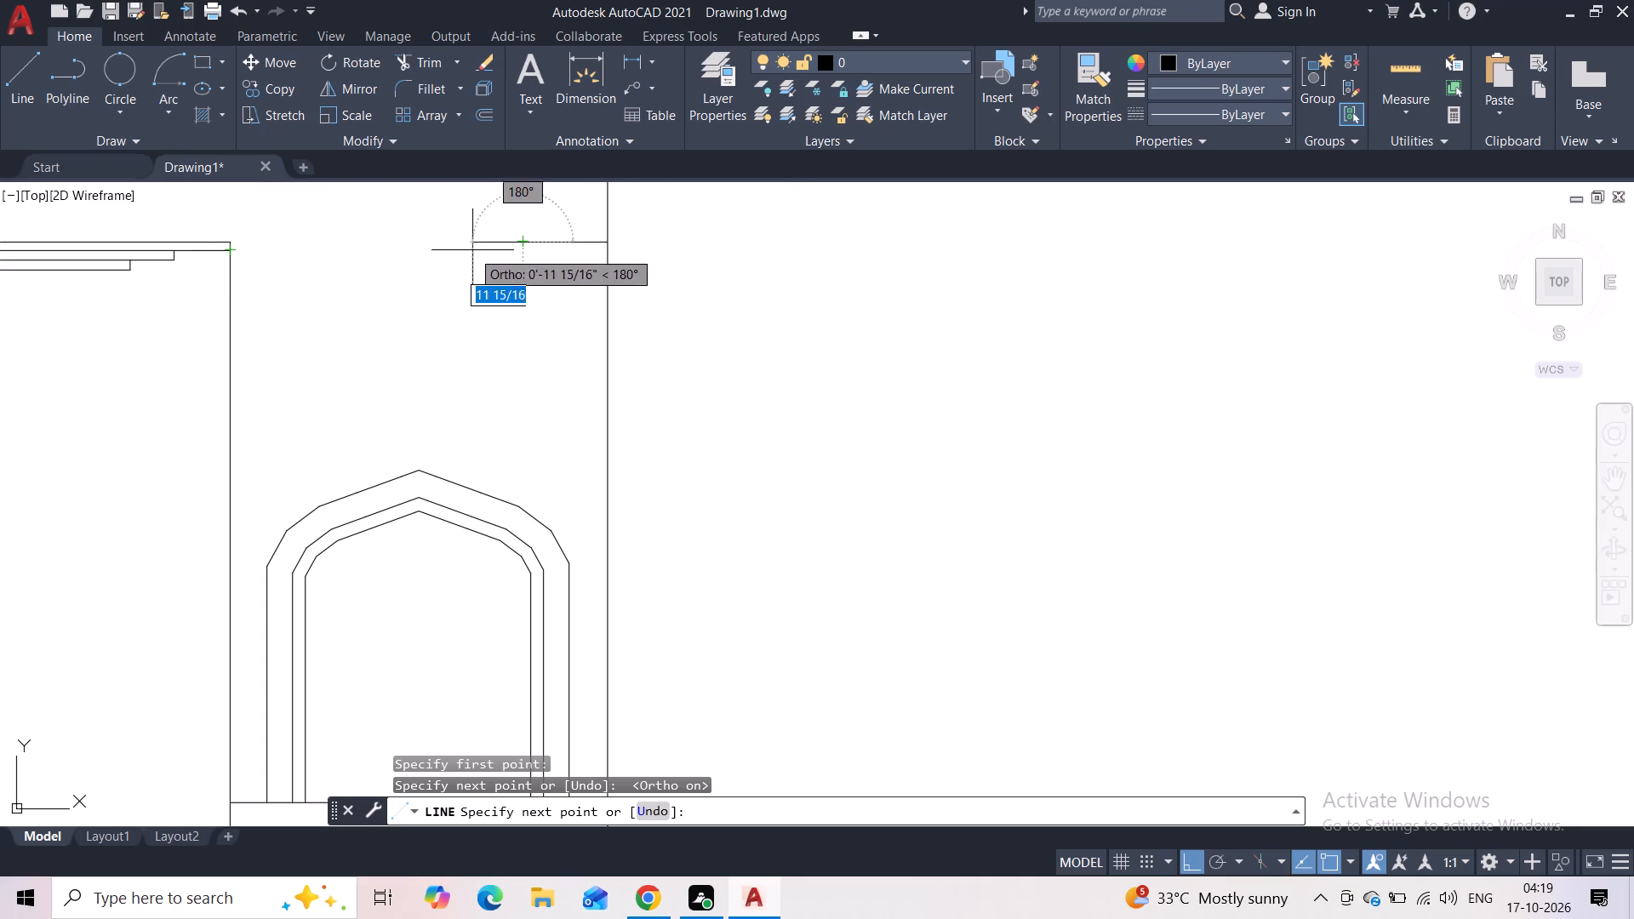
{"action": "left_click", "coordinate": [514, 253]}
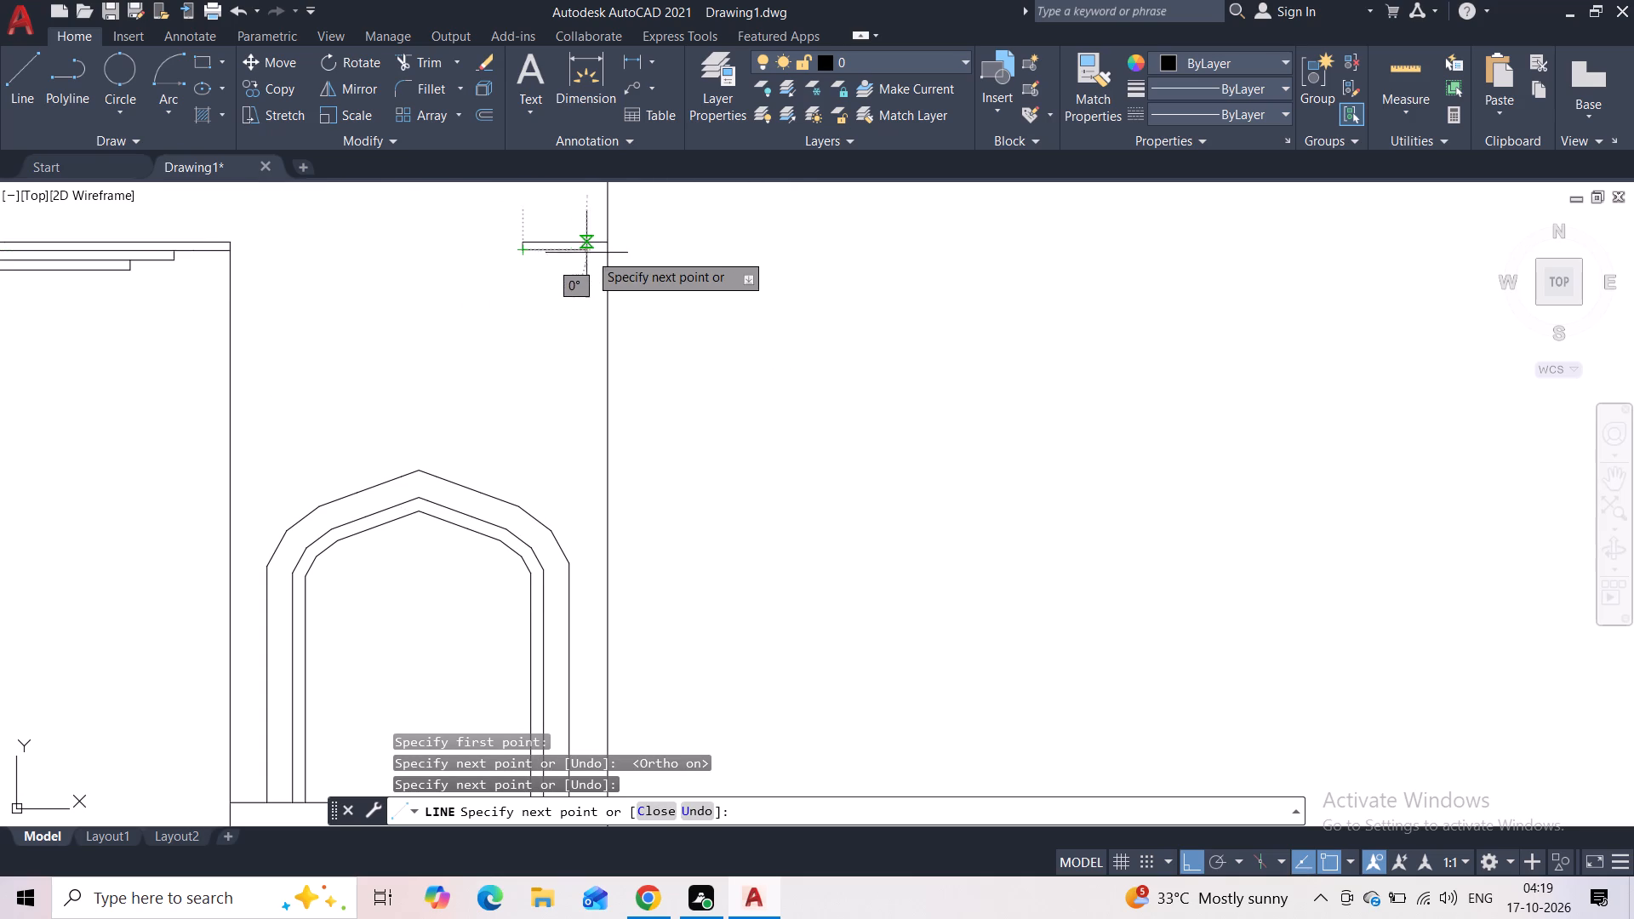
{"action": "left_click", "coordinate": [603, 254]}
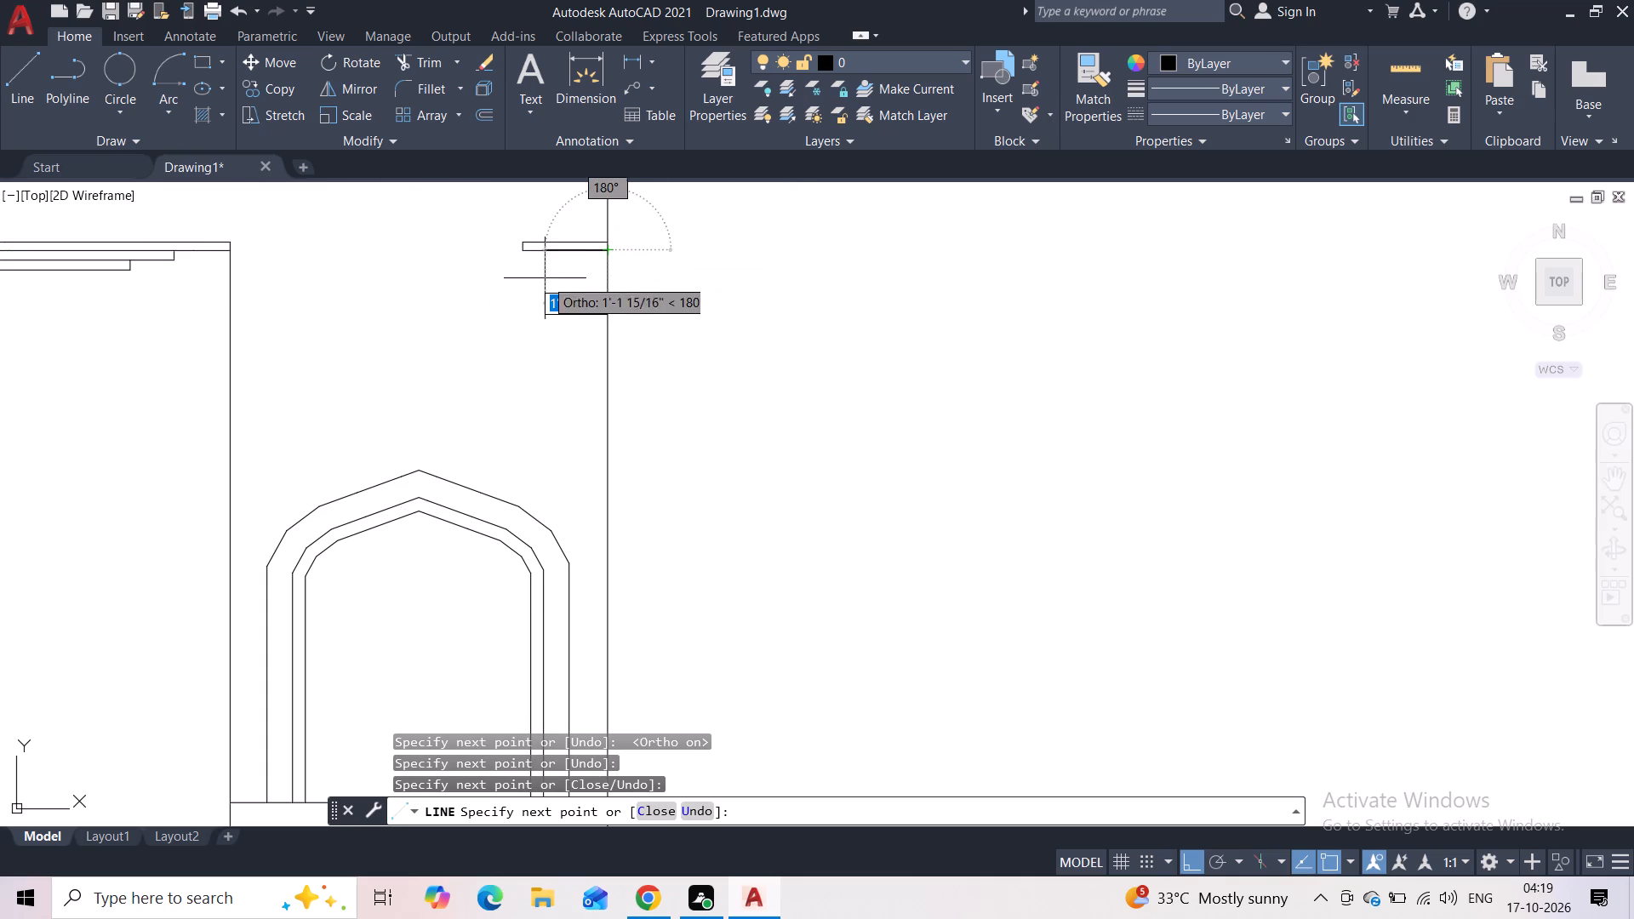
{"action": "key", "text": "Escape"}
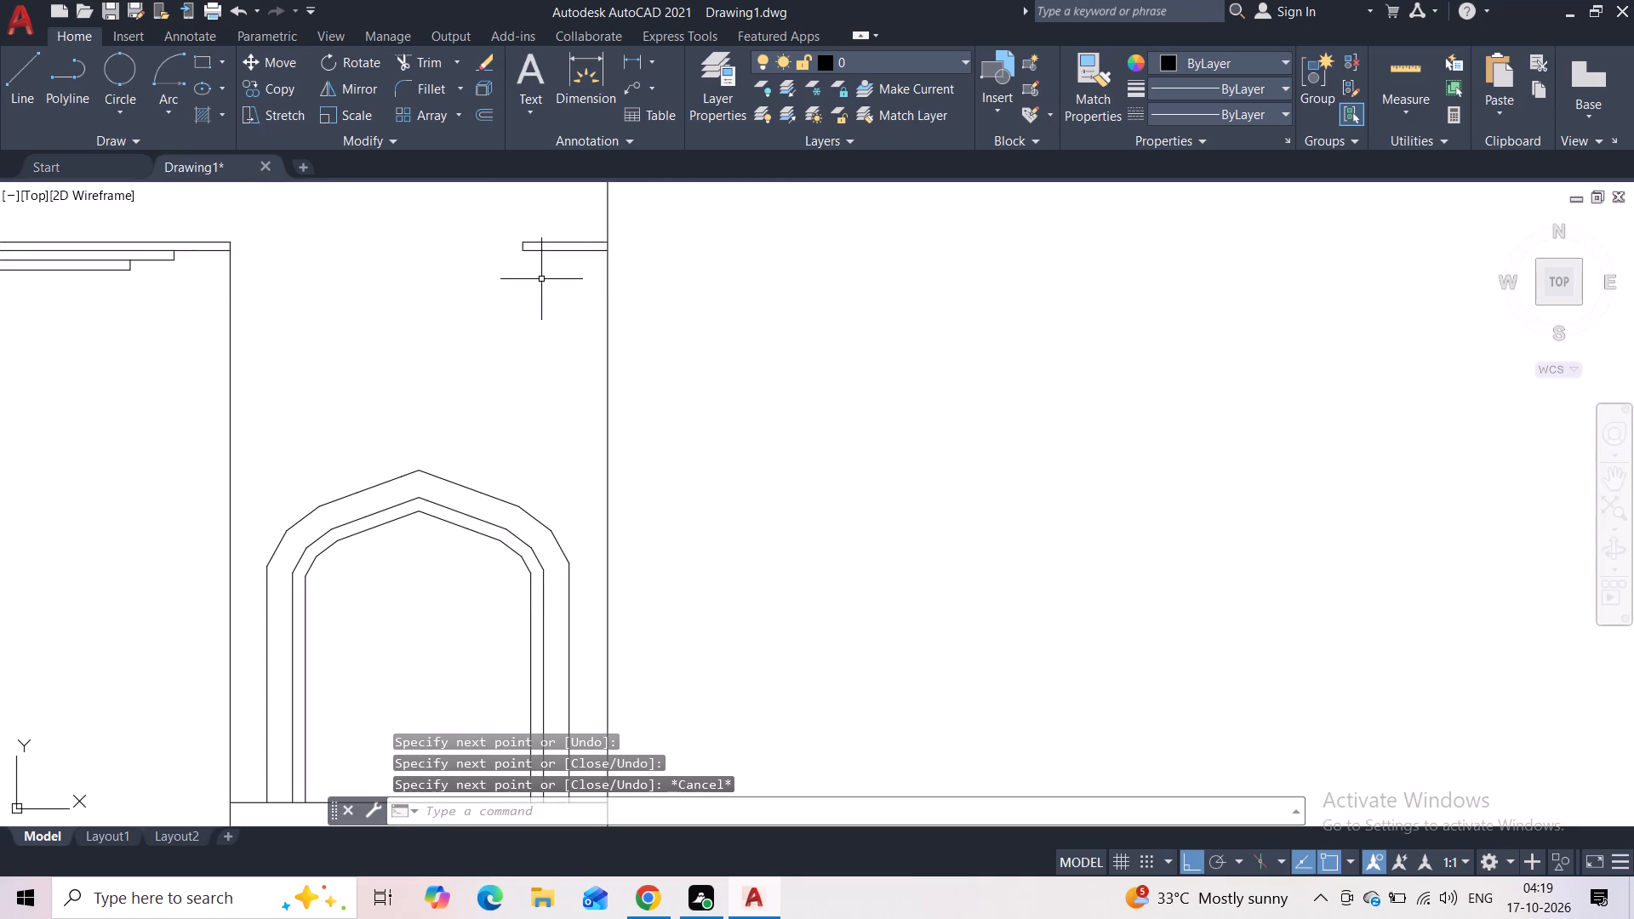
Draw a shorter second tier beneath the new top tier, ending at the outer wall edge and level with the existing second tier.
{"action": "key", "text": "space"}
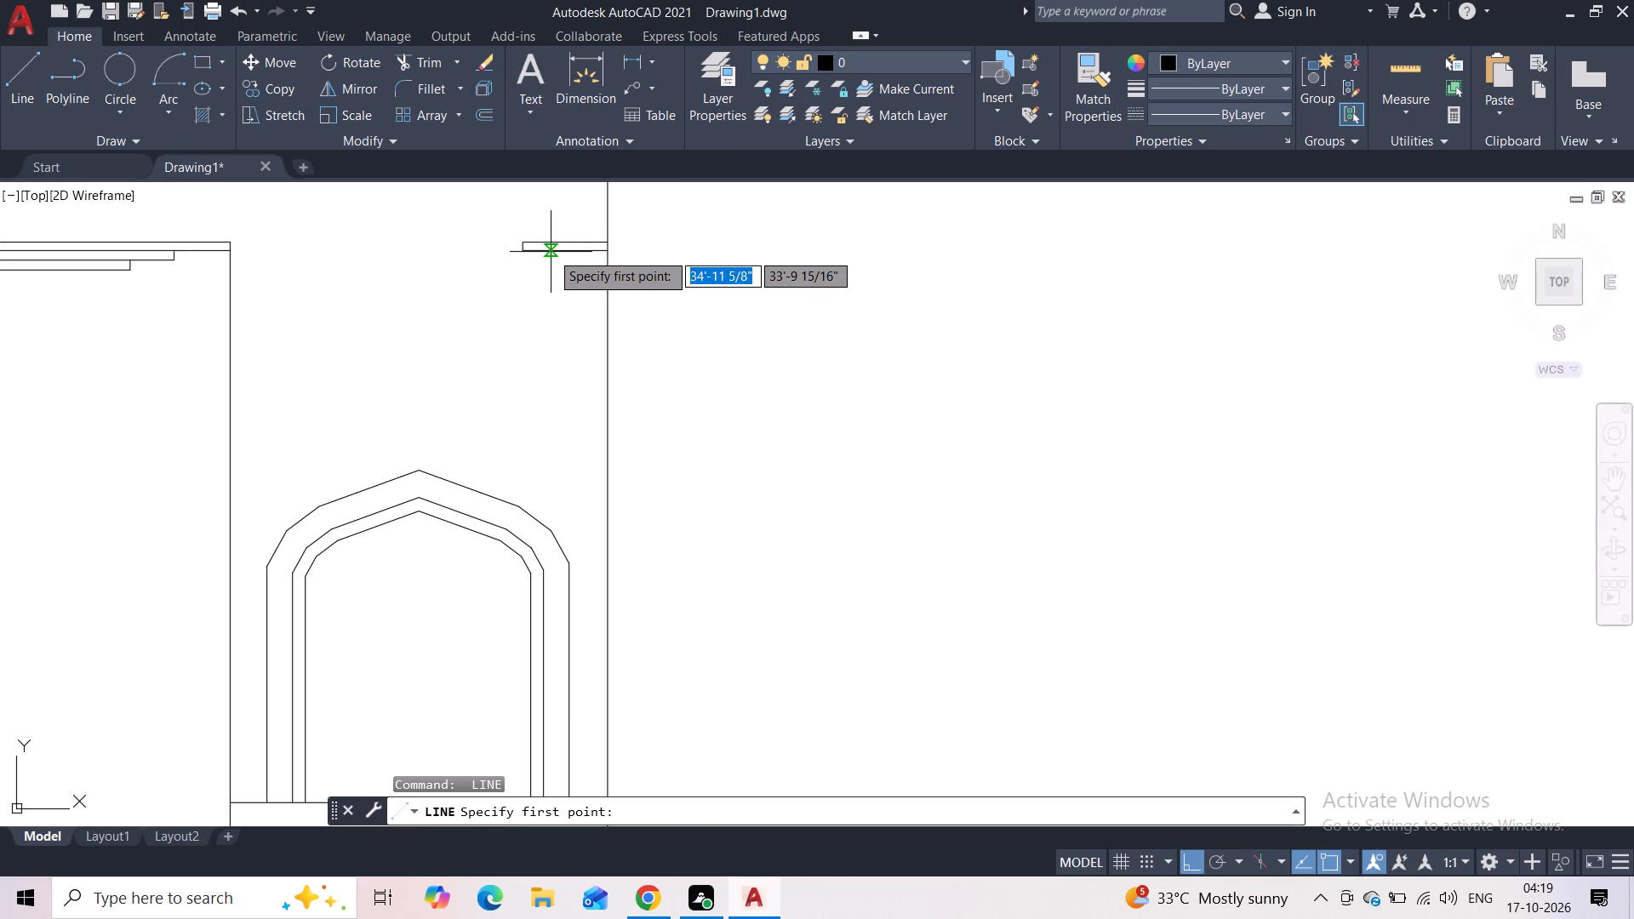
{"action": "left_click", "coordinate": [551, 252]}
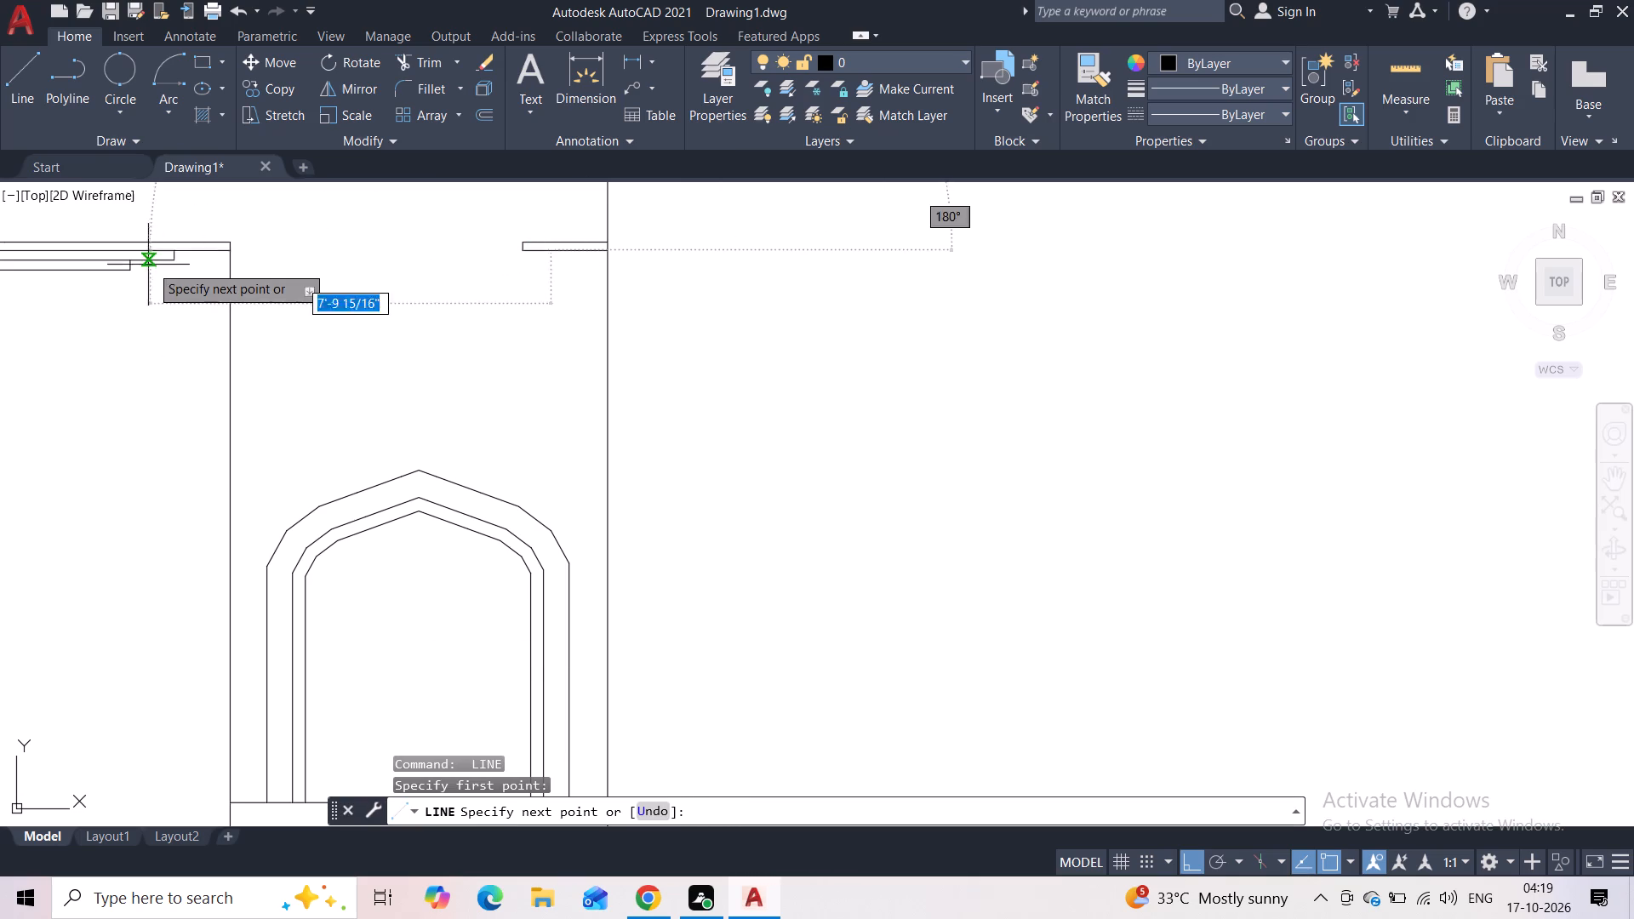
{"action": "left_click", "coordinate": [546, 264]}
{"action": "left_click", "coordinate": [610, 269]}
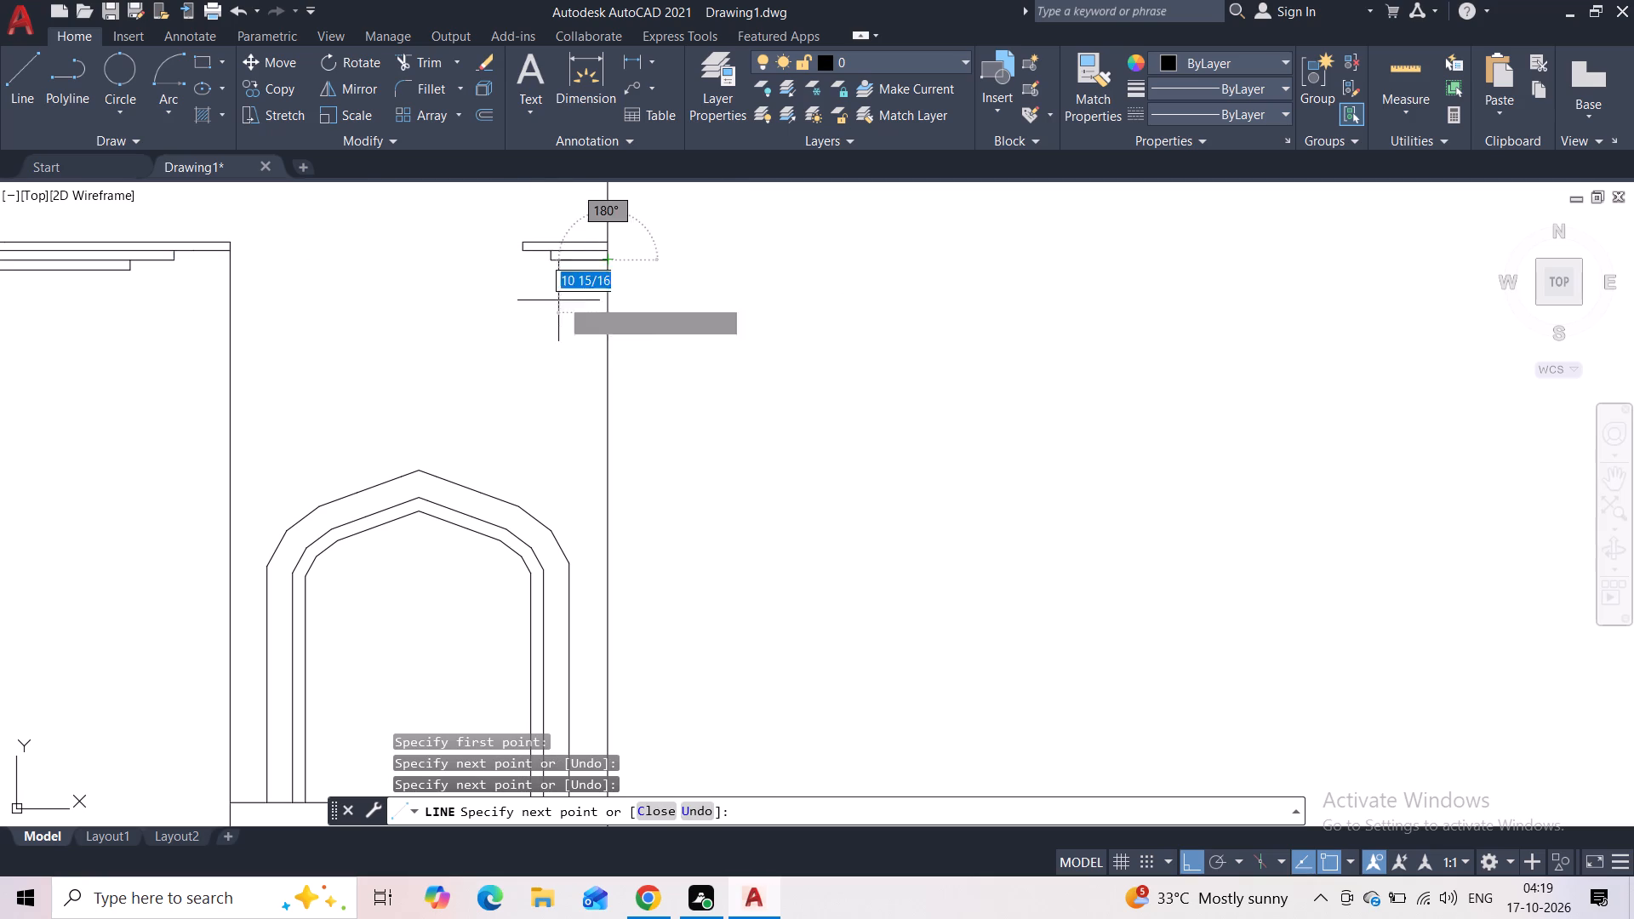
{"action": "key", "text": "Escape"}
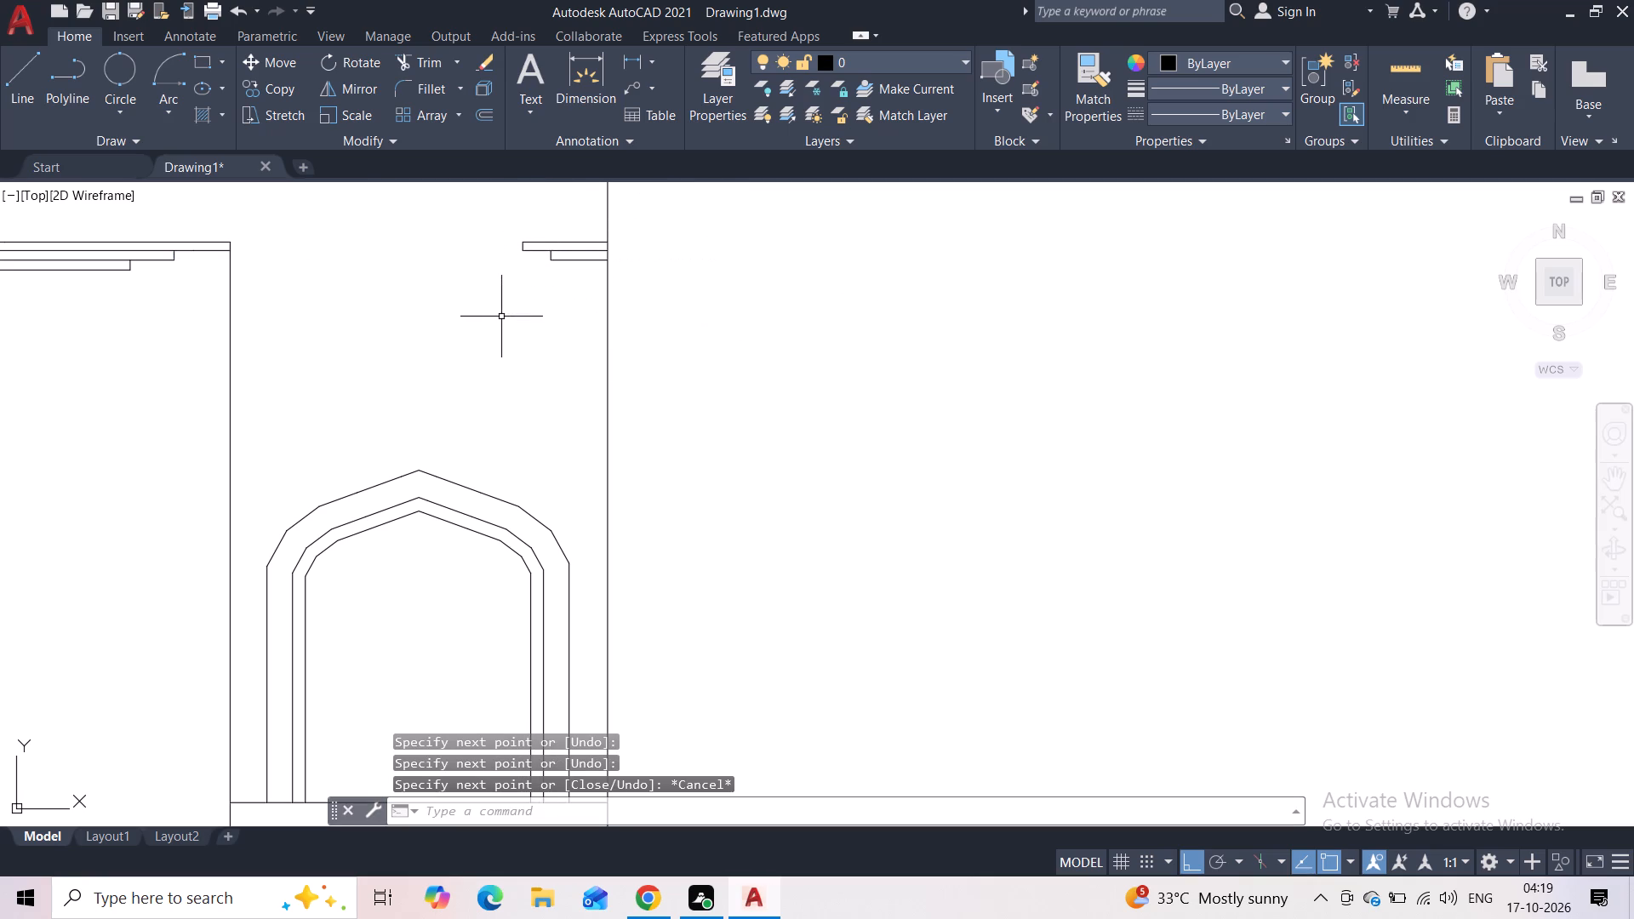
Draw the third tier from the second tier's midpoint to the outer wall edge, level with the existing lowest tier.
{"action": "key", "text": "space"}
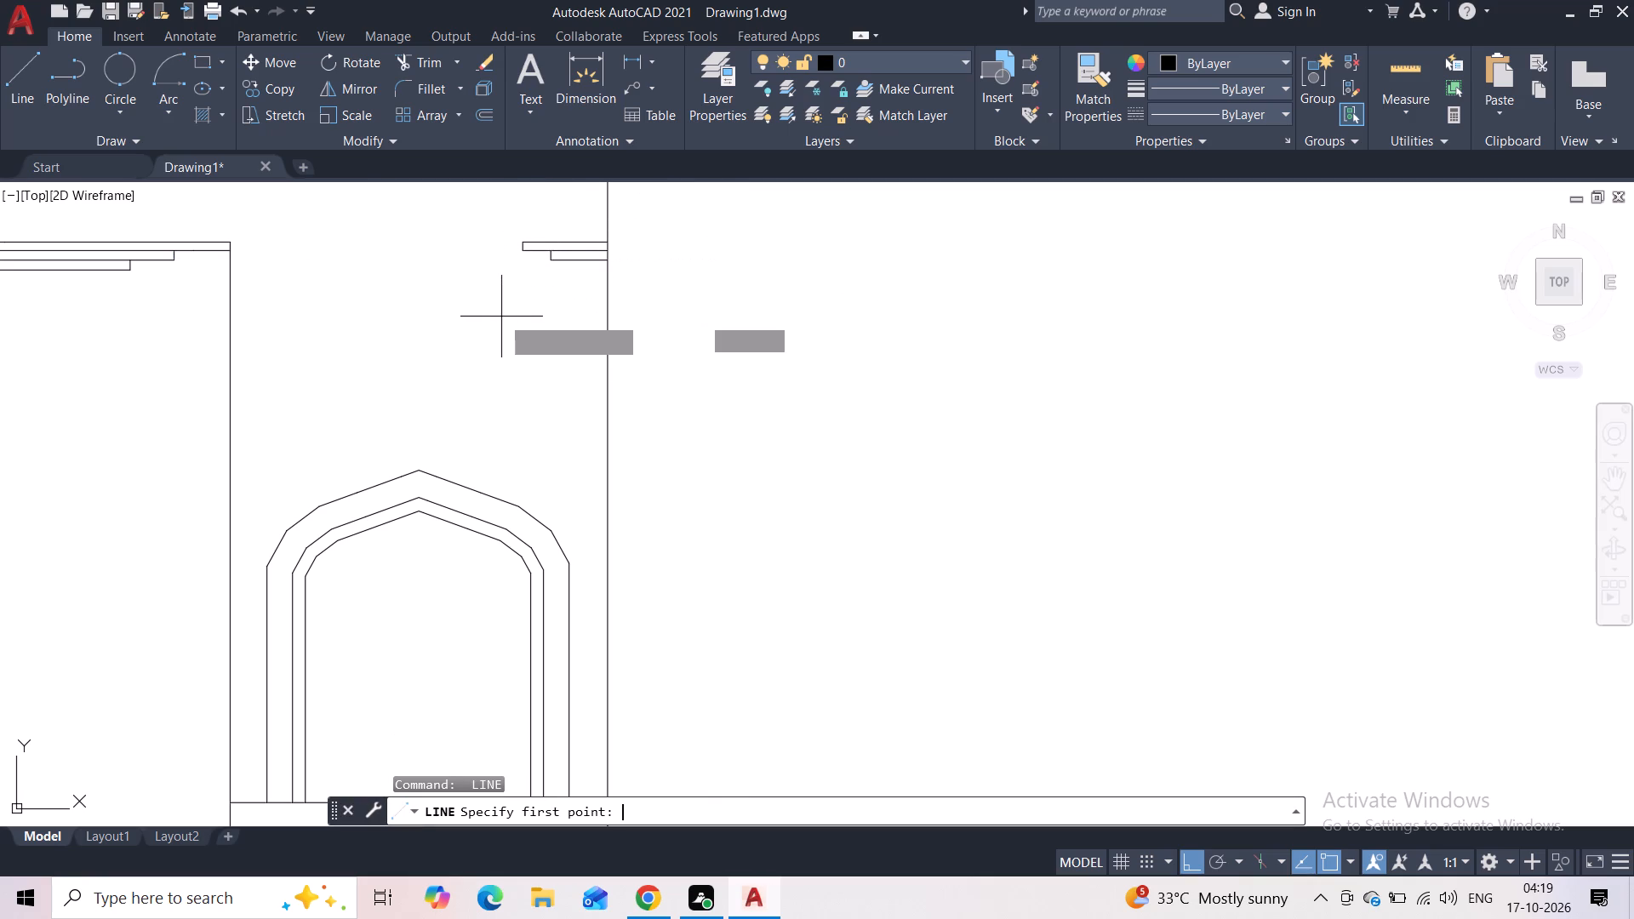
{"action": "left_click", "coordinate": [577, 264]}
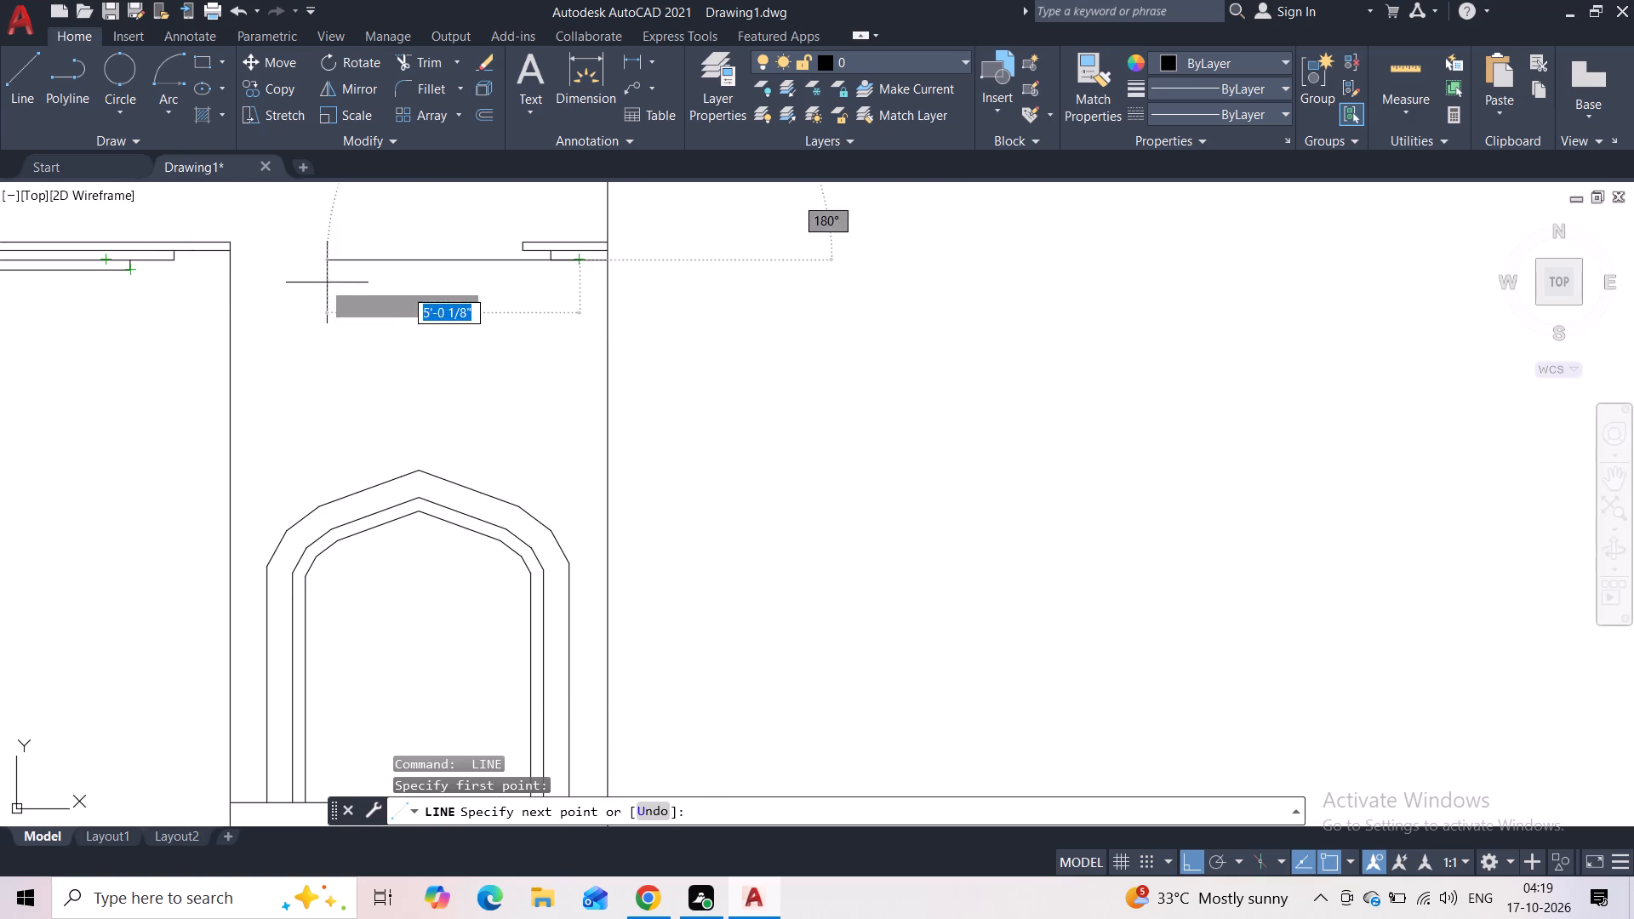
{"action": "left_click", "coordinate": [580, 272]}
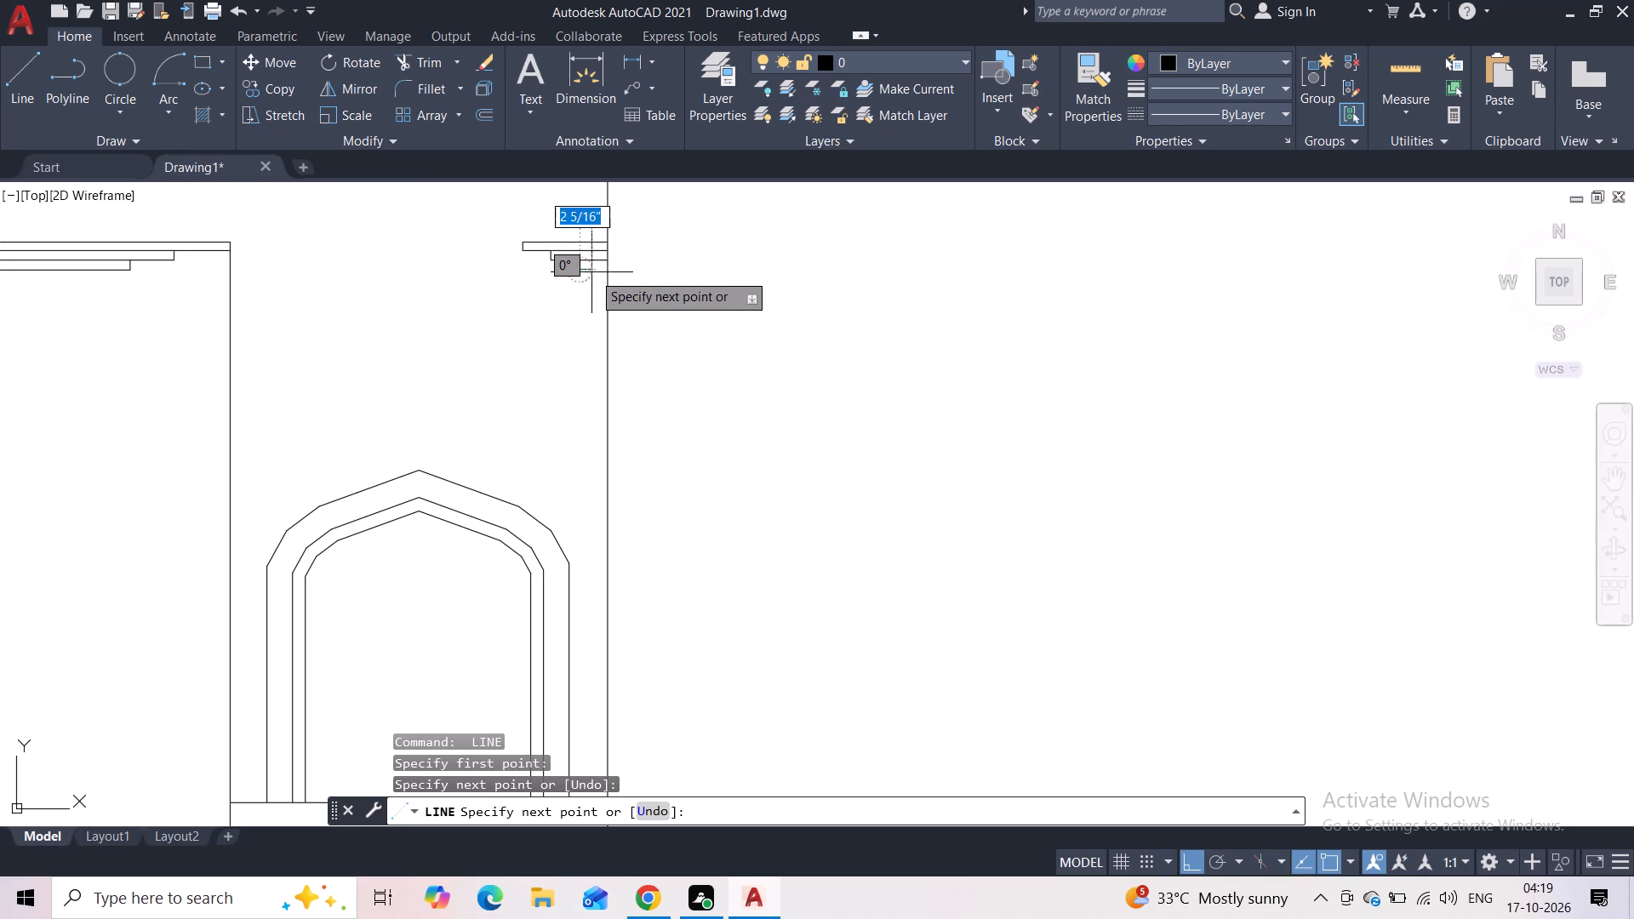
{"action": "left_click", "coordinate": [604, 272]}
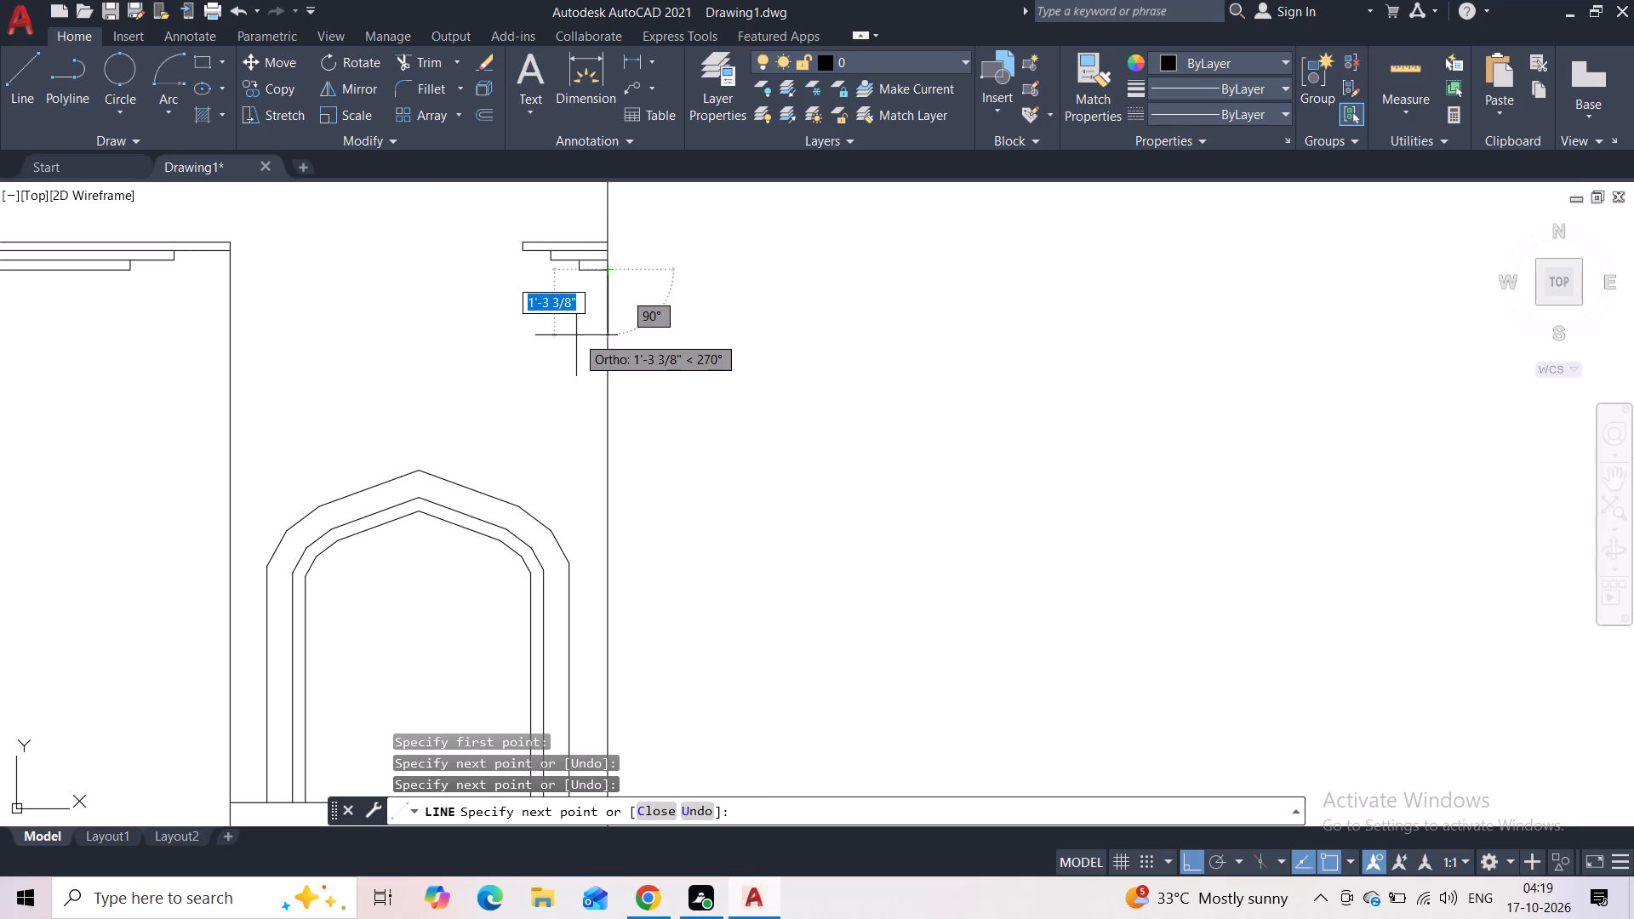
{"action": "key", "text": "Escape"}
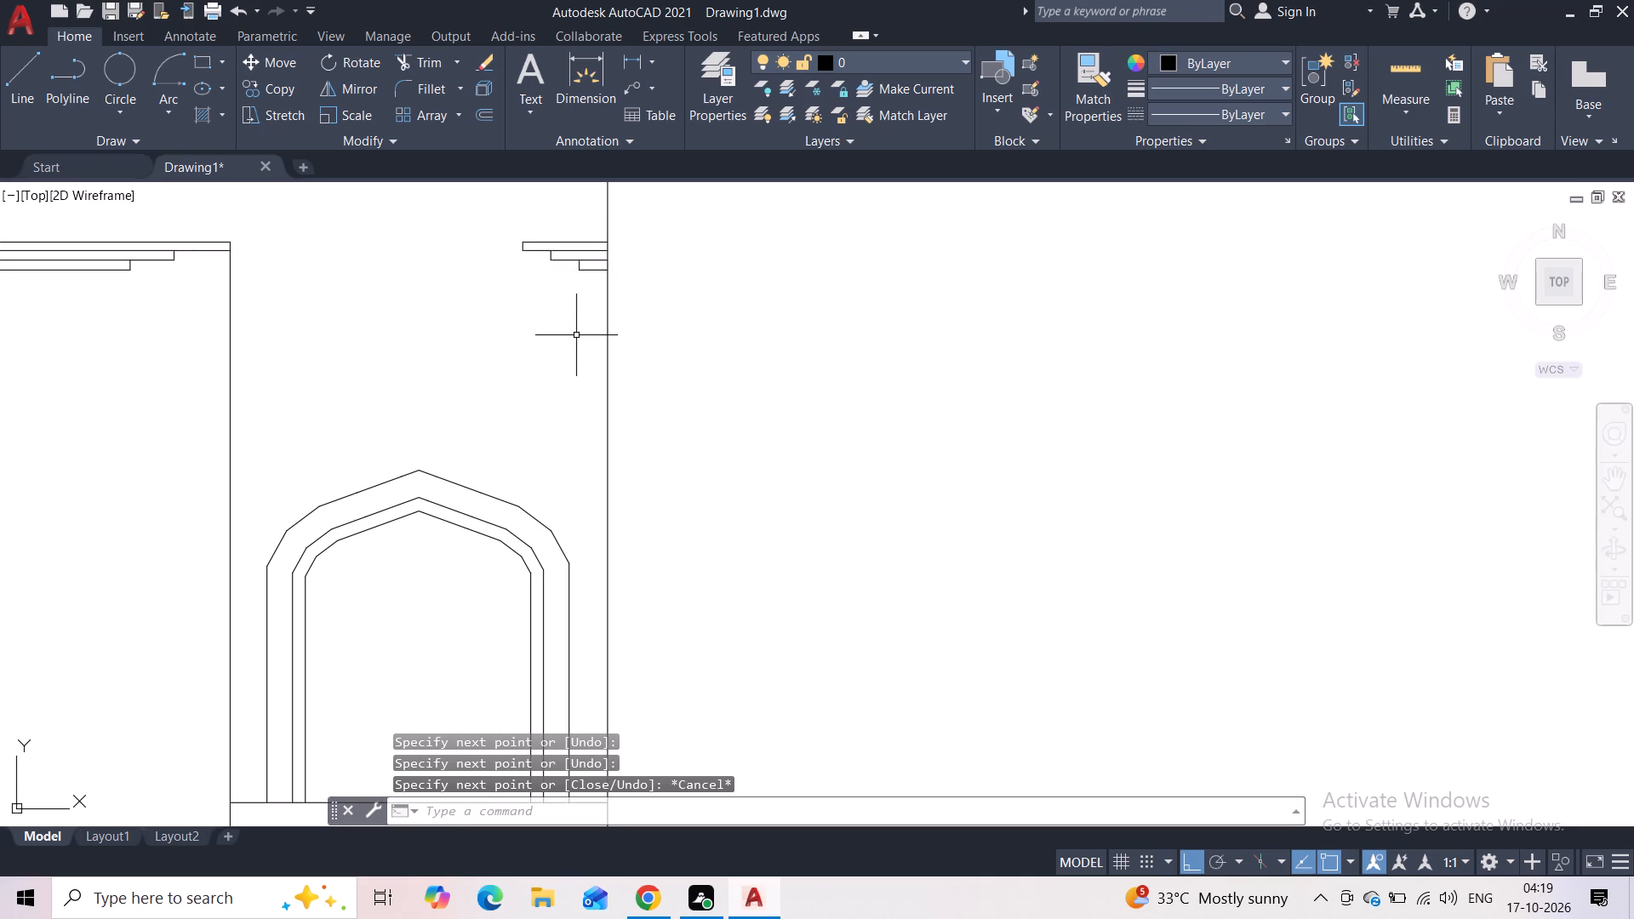
{"action": "scroll", "coordinate": [576, 335], "scroll_direction": "down", "scroll_amount": 1}
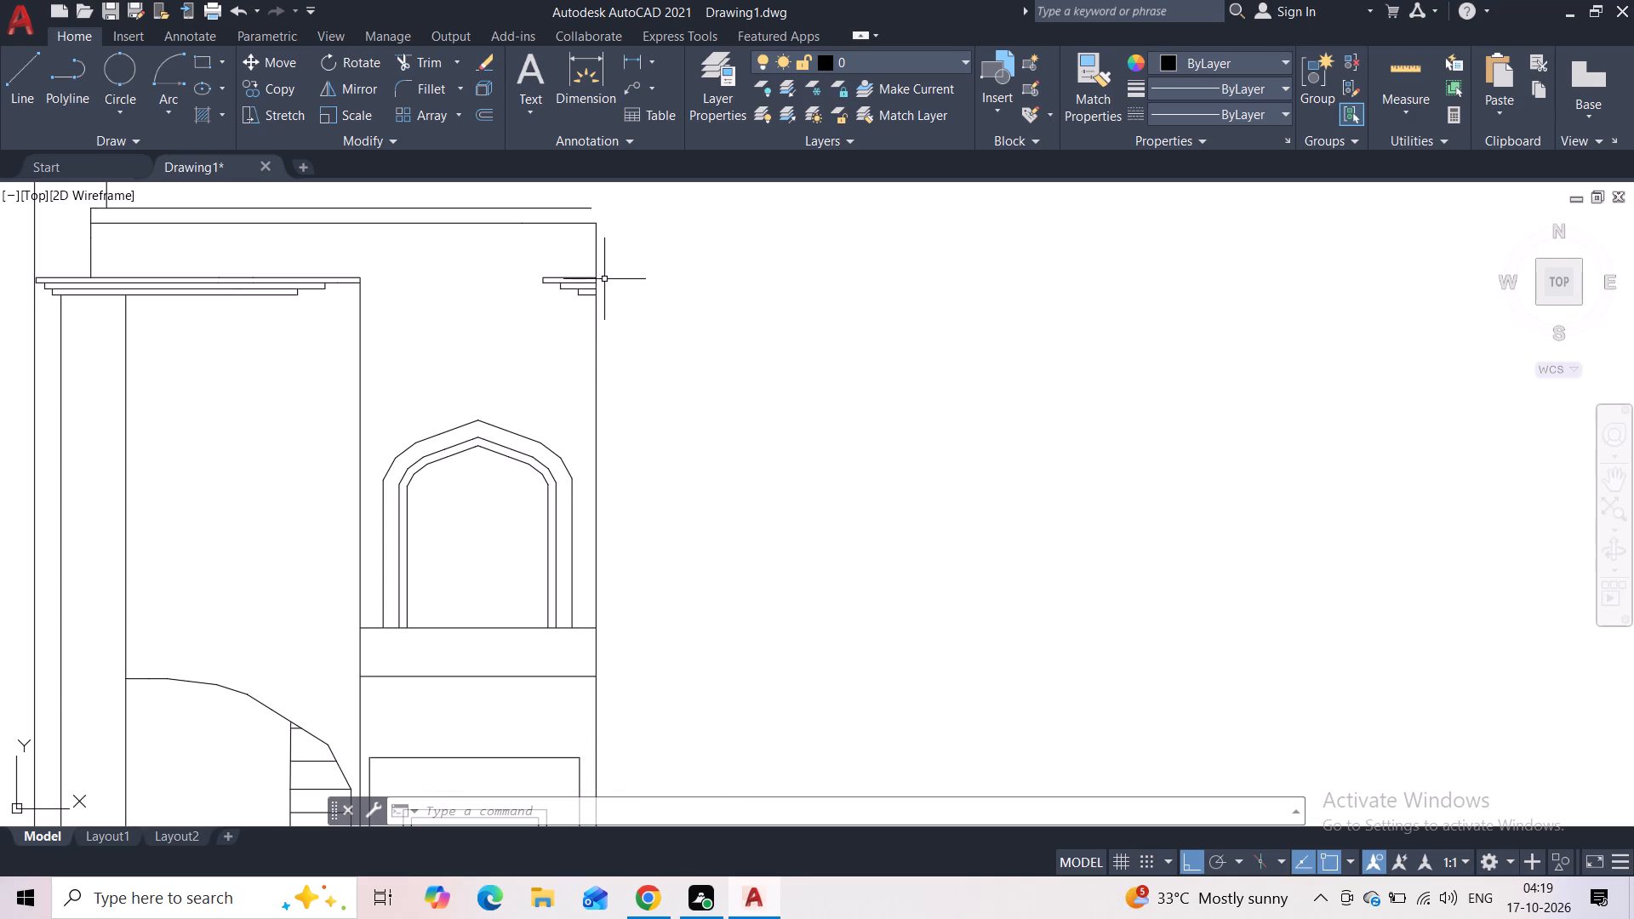
Draw a horizontal line about 24' long outward from the outer wall edge, continuing the top line of the stepped moulding.
{"action": "left_click", "coordinate": [31, 87]}
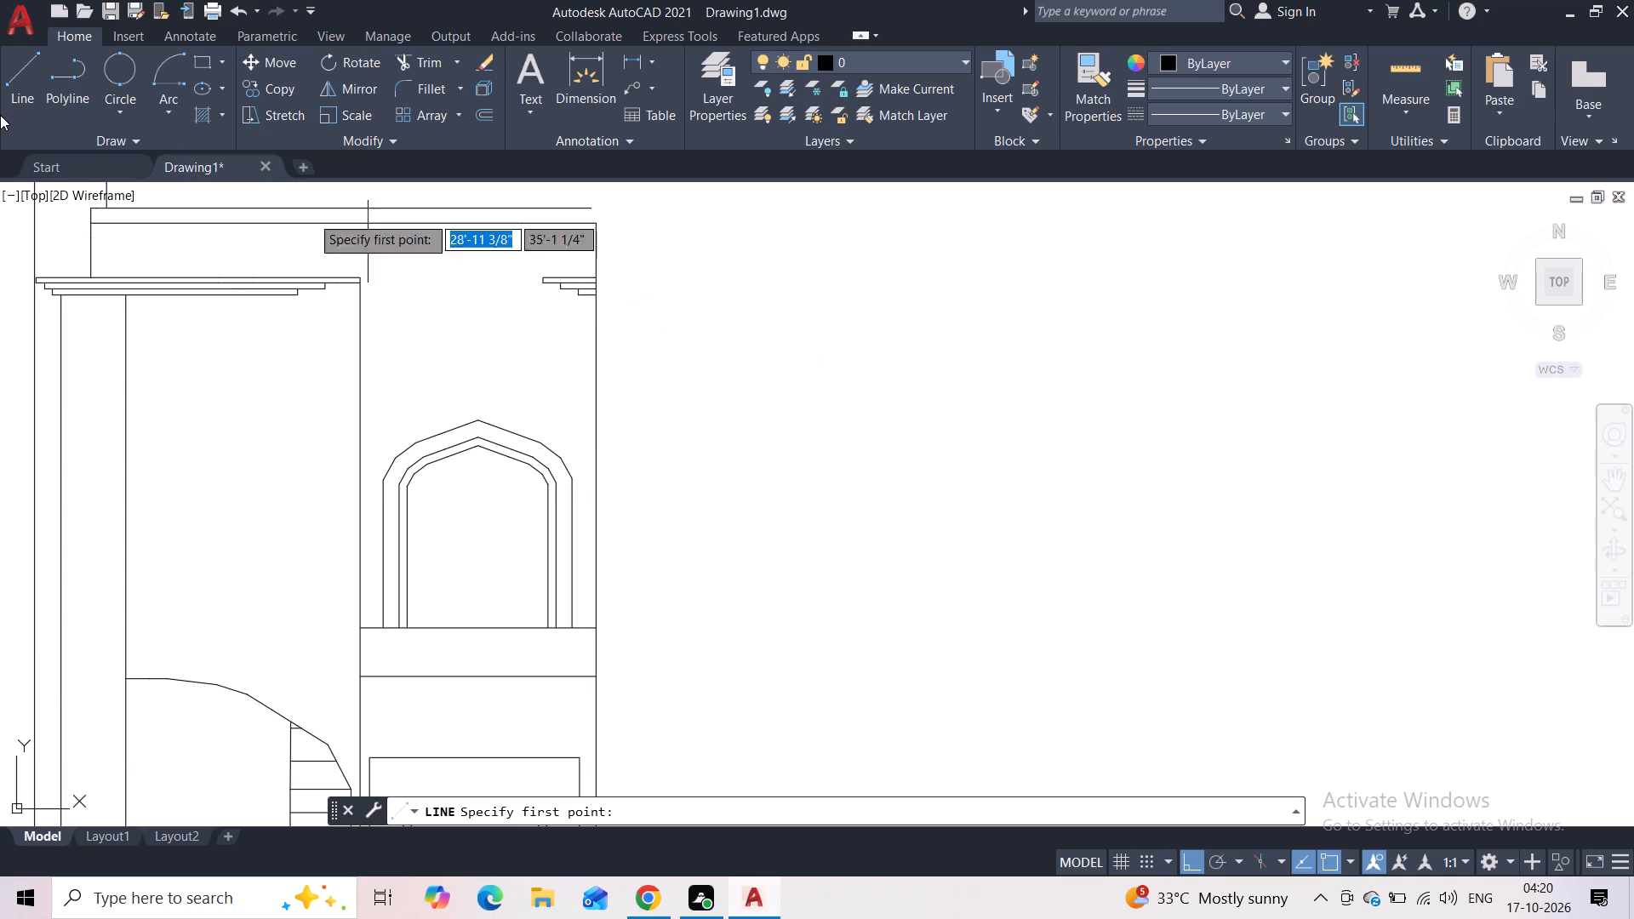
{"action": "left_click", "coordinate": [9, 89]}
{"action": "middle_click_drag", "start_coordinate": [655, 311], "coordinate": [604, 350]}
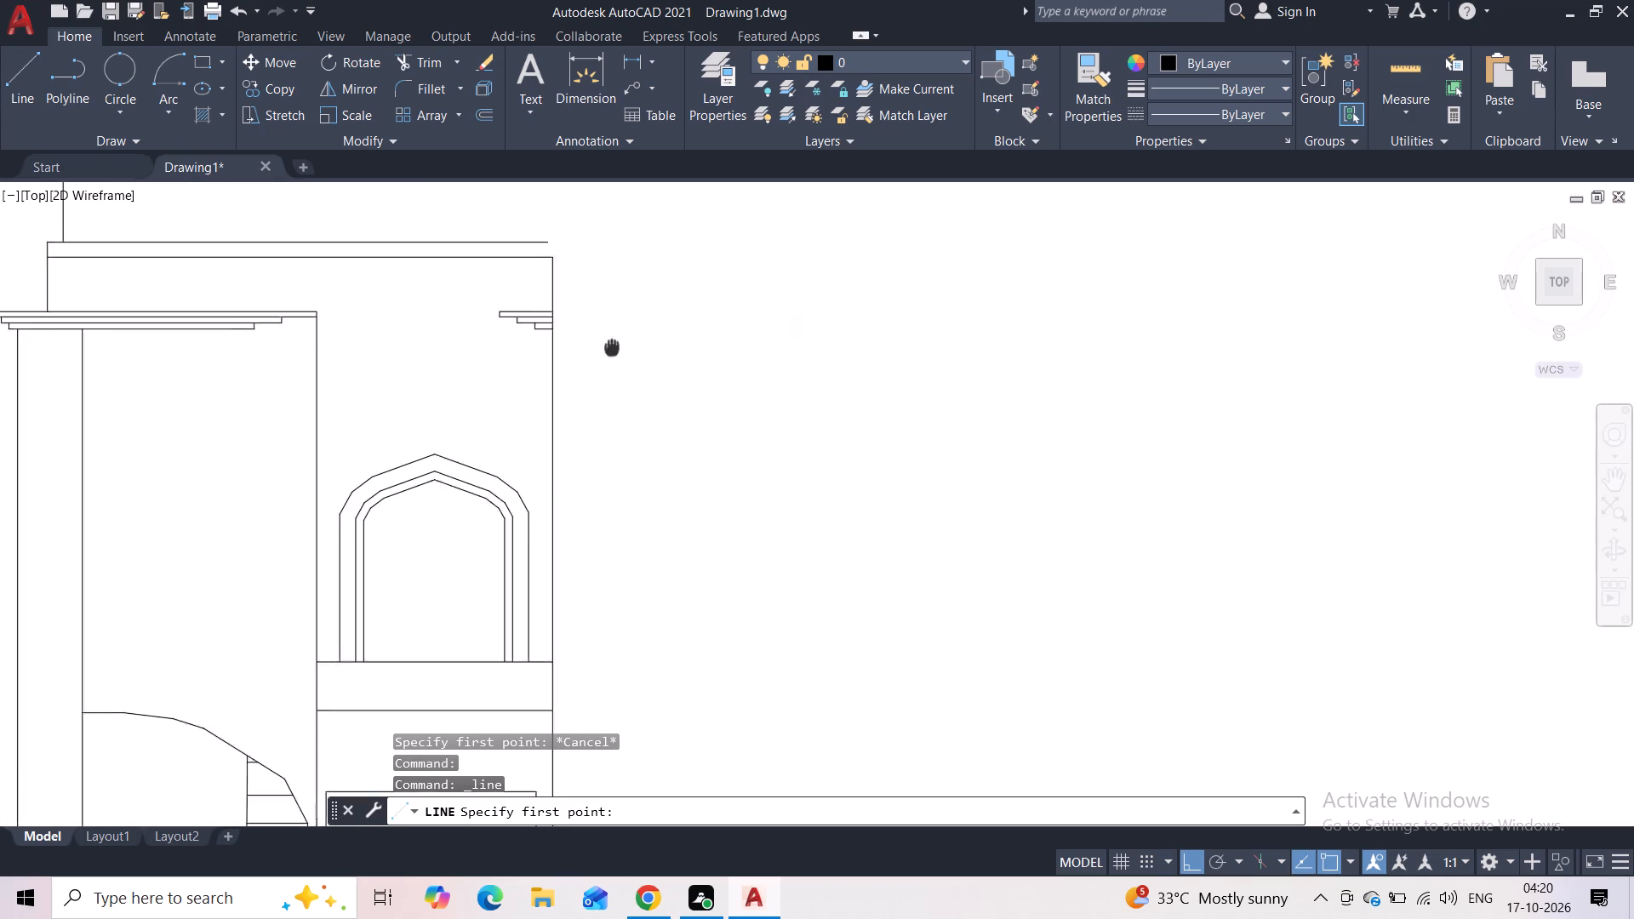
{"action": "middle_click_drag", "start_coordinate": [604, 350], "coordinate": [574, 364]}
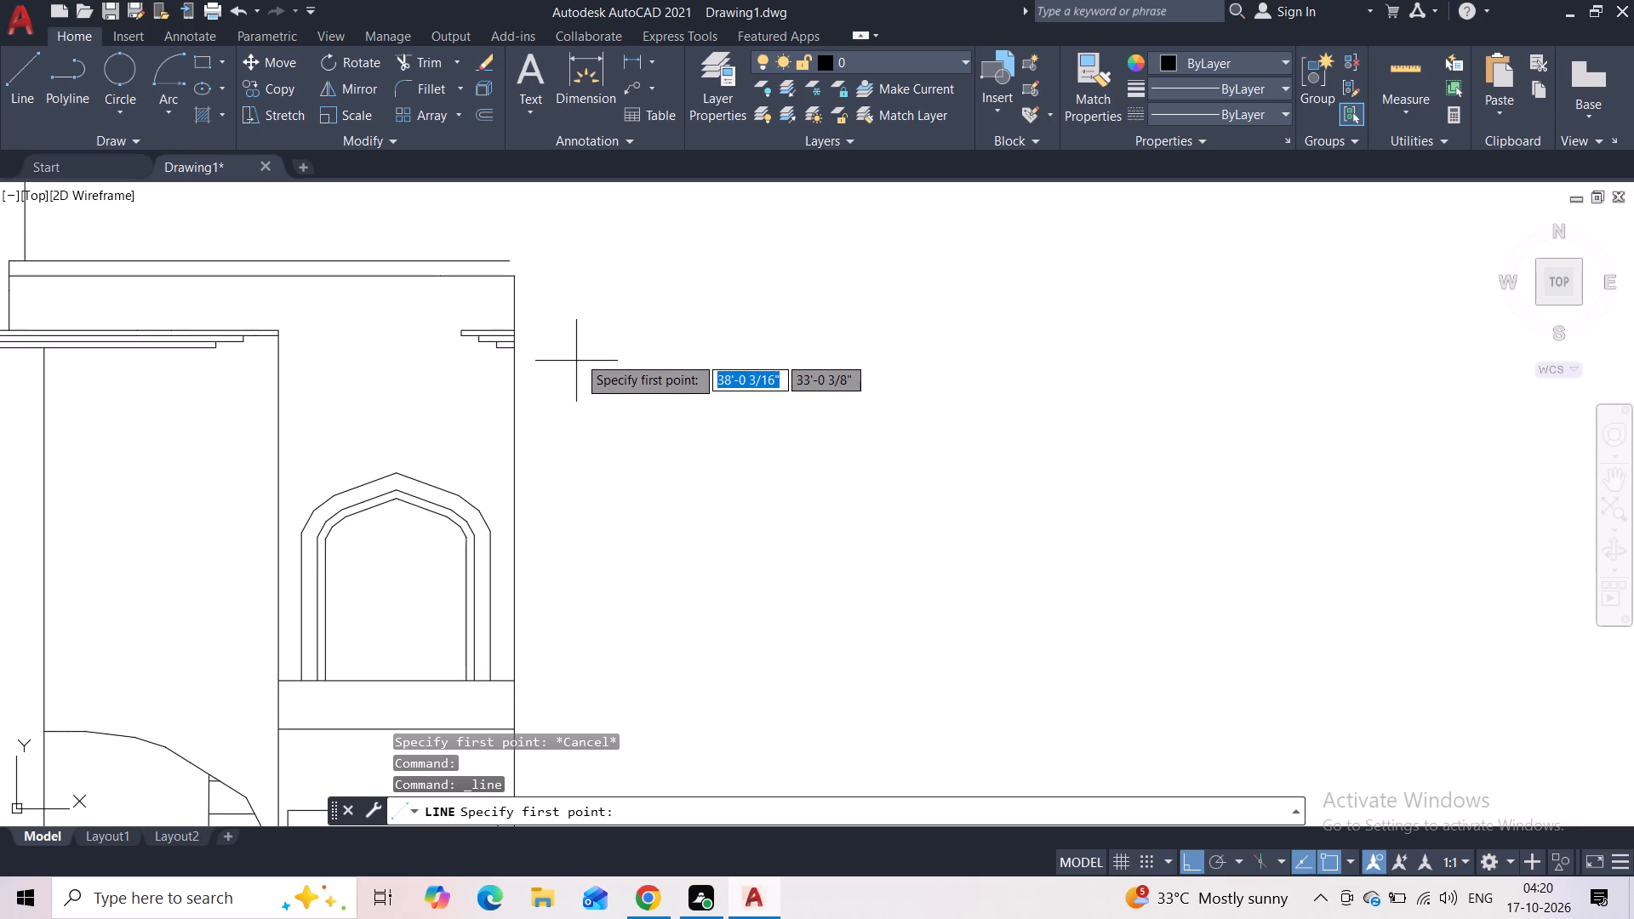
{"action": "scroll", "coordinate": [542, 342], "scroll_direction": "up", "scroll_amount": 2}
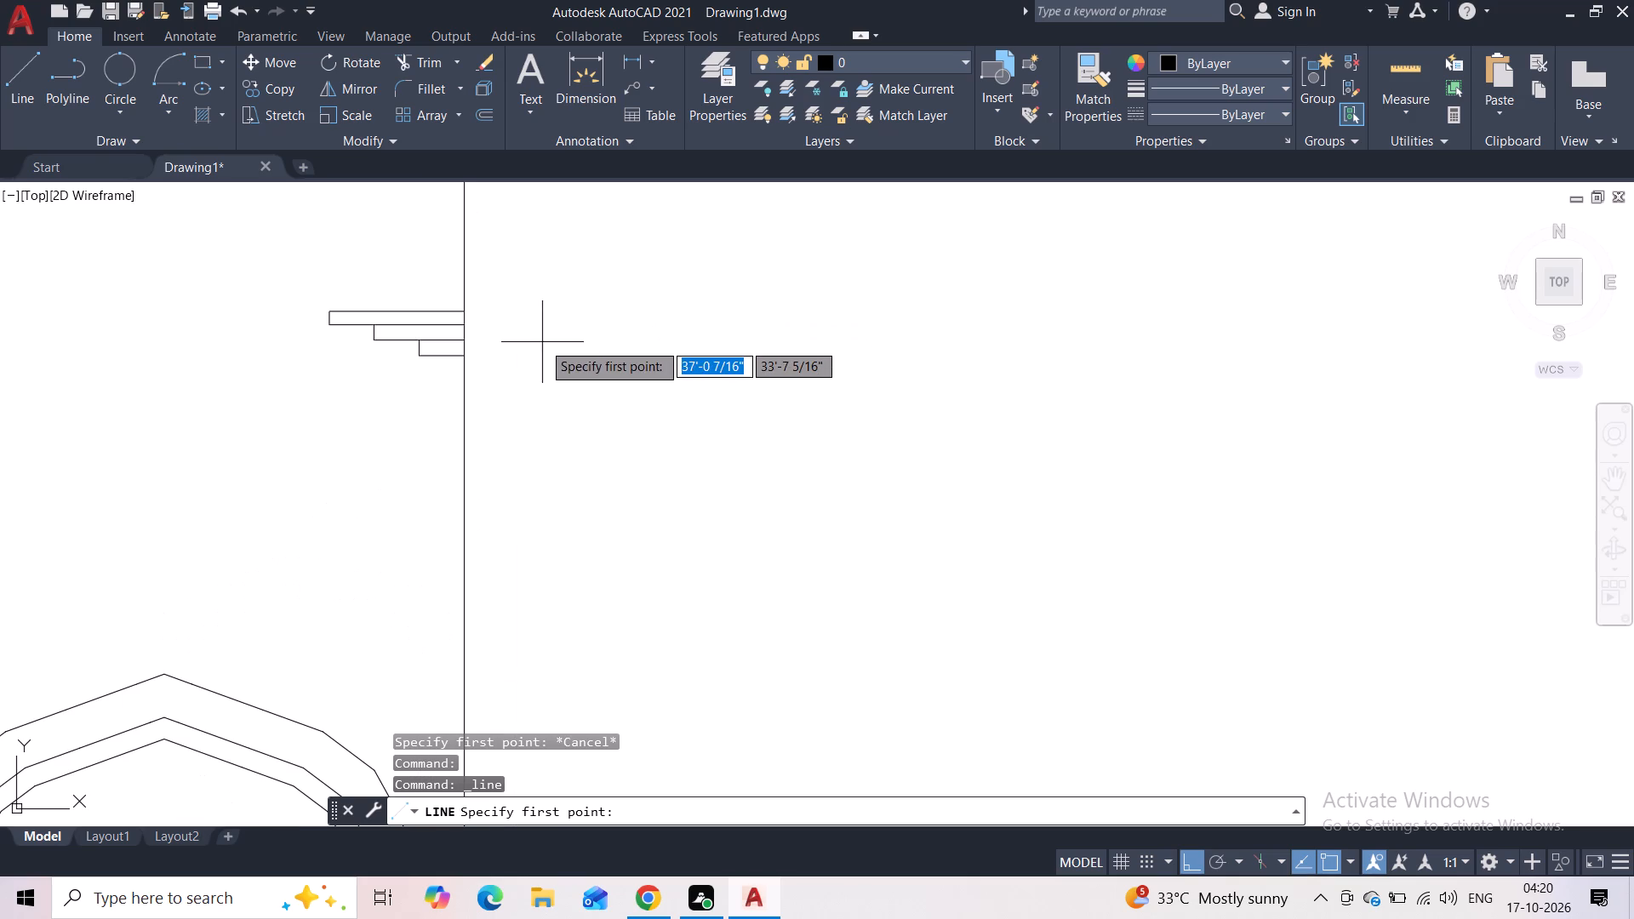
{"action": "left_click", "coordinate": [467, 313]}
{"action": "middle_click_drag", "start_coordinate": [912, 314], "coordinate": [551, 303]}
{"action": "scroll", "coordinate": [555, 312], "scroll_direction": "down", "scroll_amount": 4}
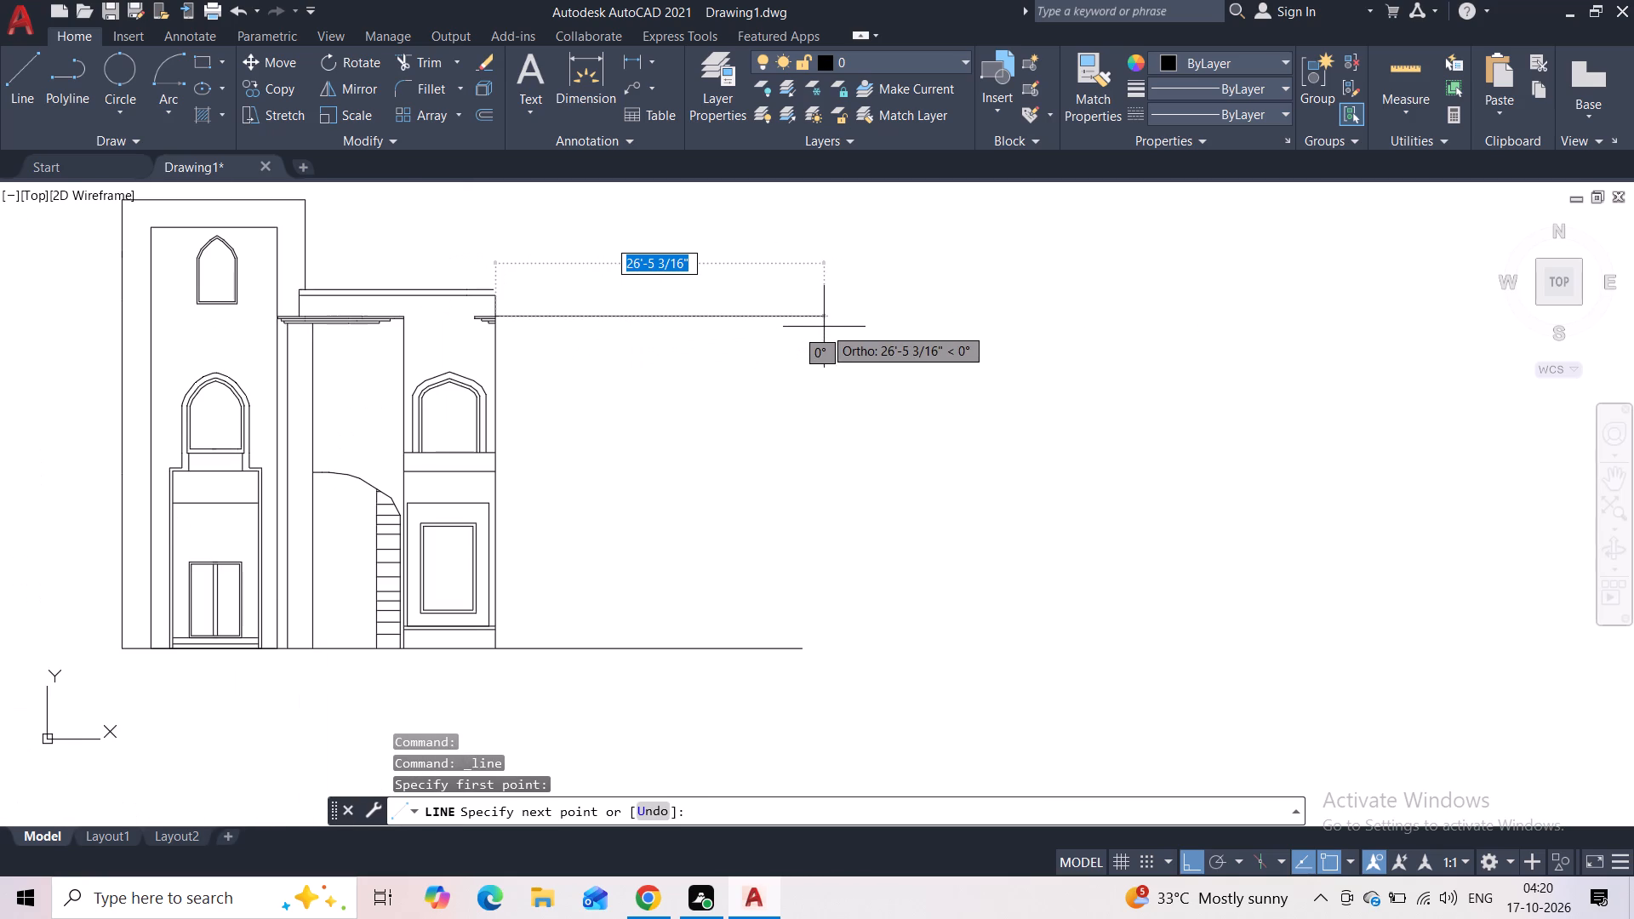
{"action": "left_click", "coordinate": [791, 337]}
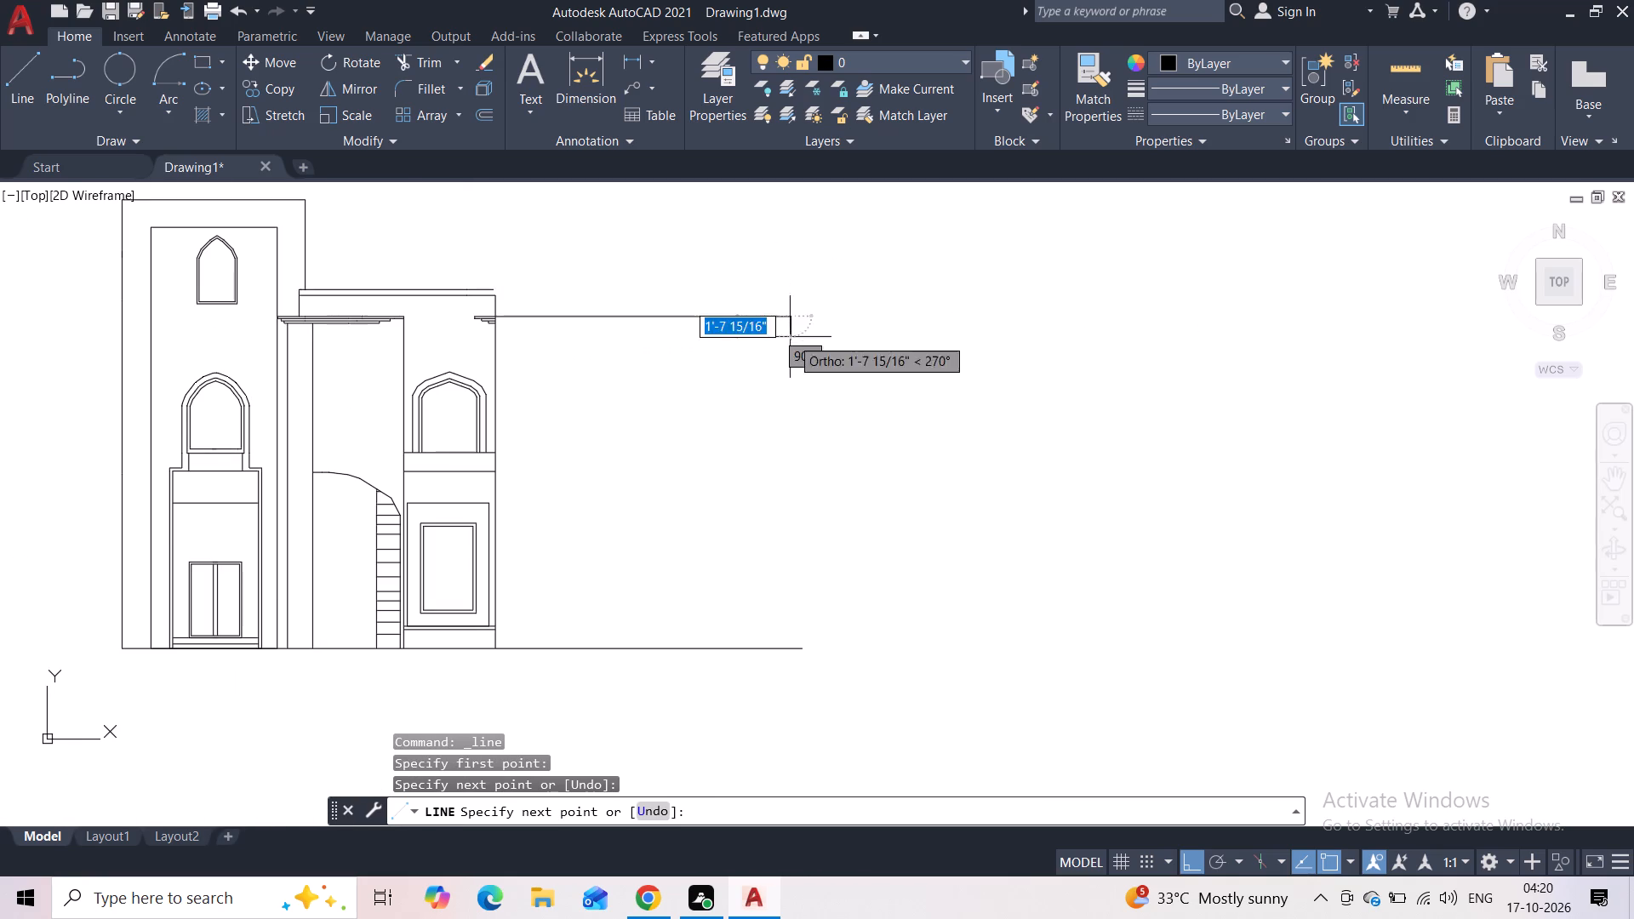
{"action": "key", "text": "Escape"}
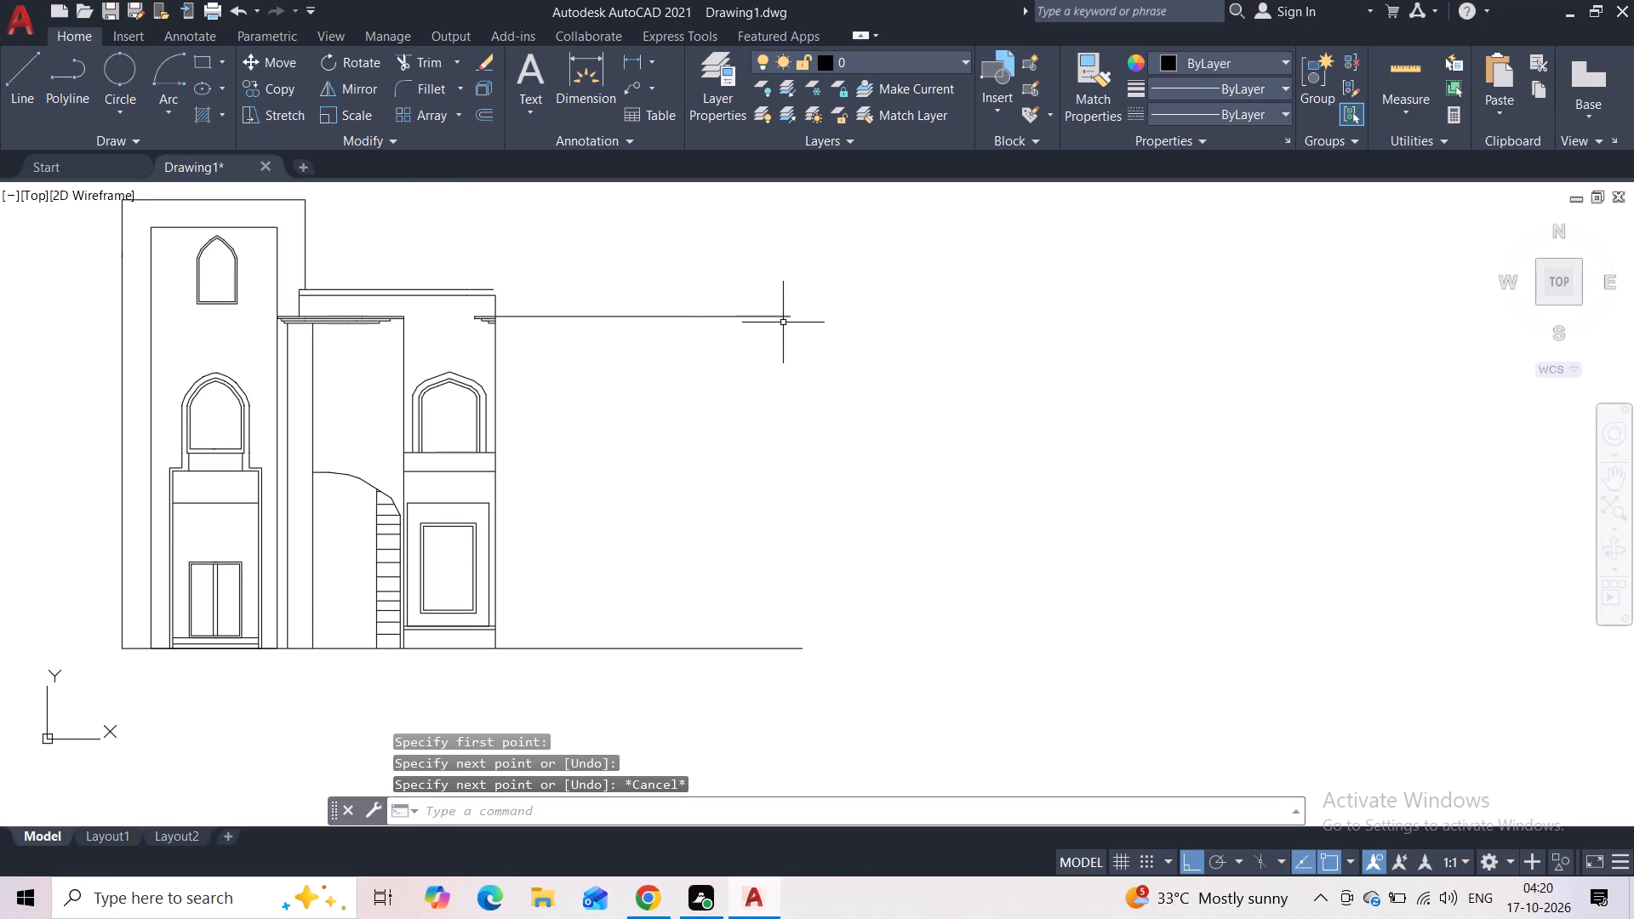
Continue the three lower moulding tier lines outward from the outer wall edge as parallel horizontal lines, each about 24' long.
{"action": "scroll", "coordinate": [534, 309], "scroll_direction": "up", "scroll_amount": 3}
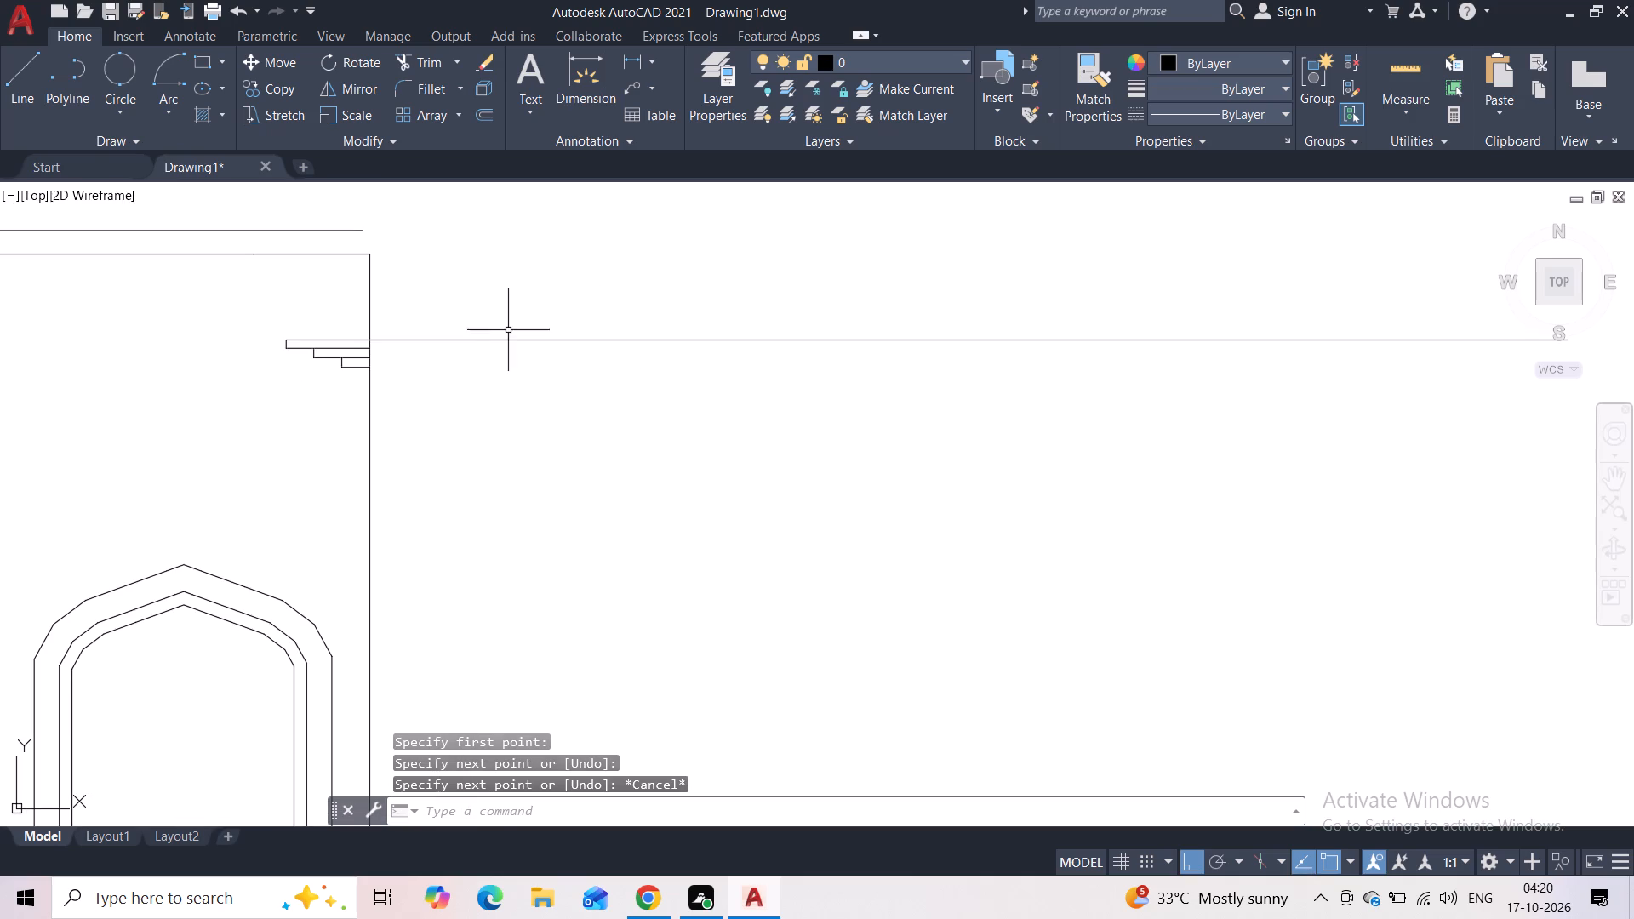
{"action": "key", "text": "space"}
{"action": "left_click", "coordinate": [367, 348]}
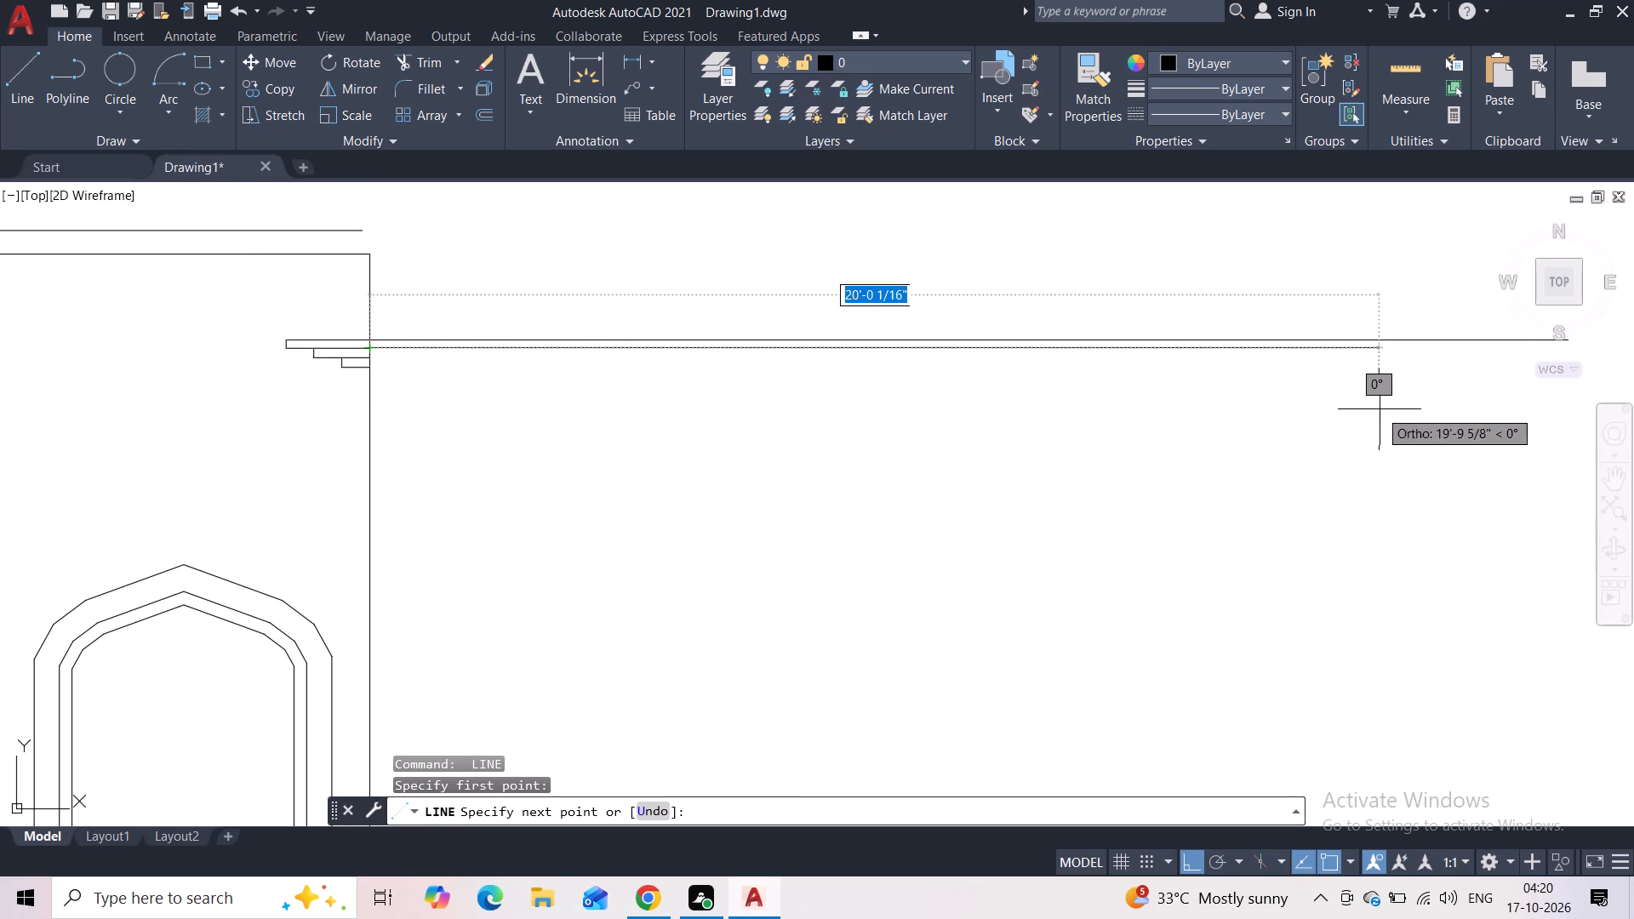
{"action": "middle_click_drag", "start_coordinate": [1380, 412], "coordinate": [1136, 409]}
{"action": "left_click", "coordinate": [1312, 389]}
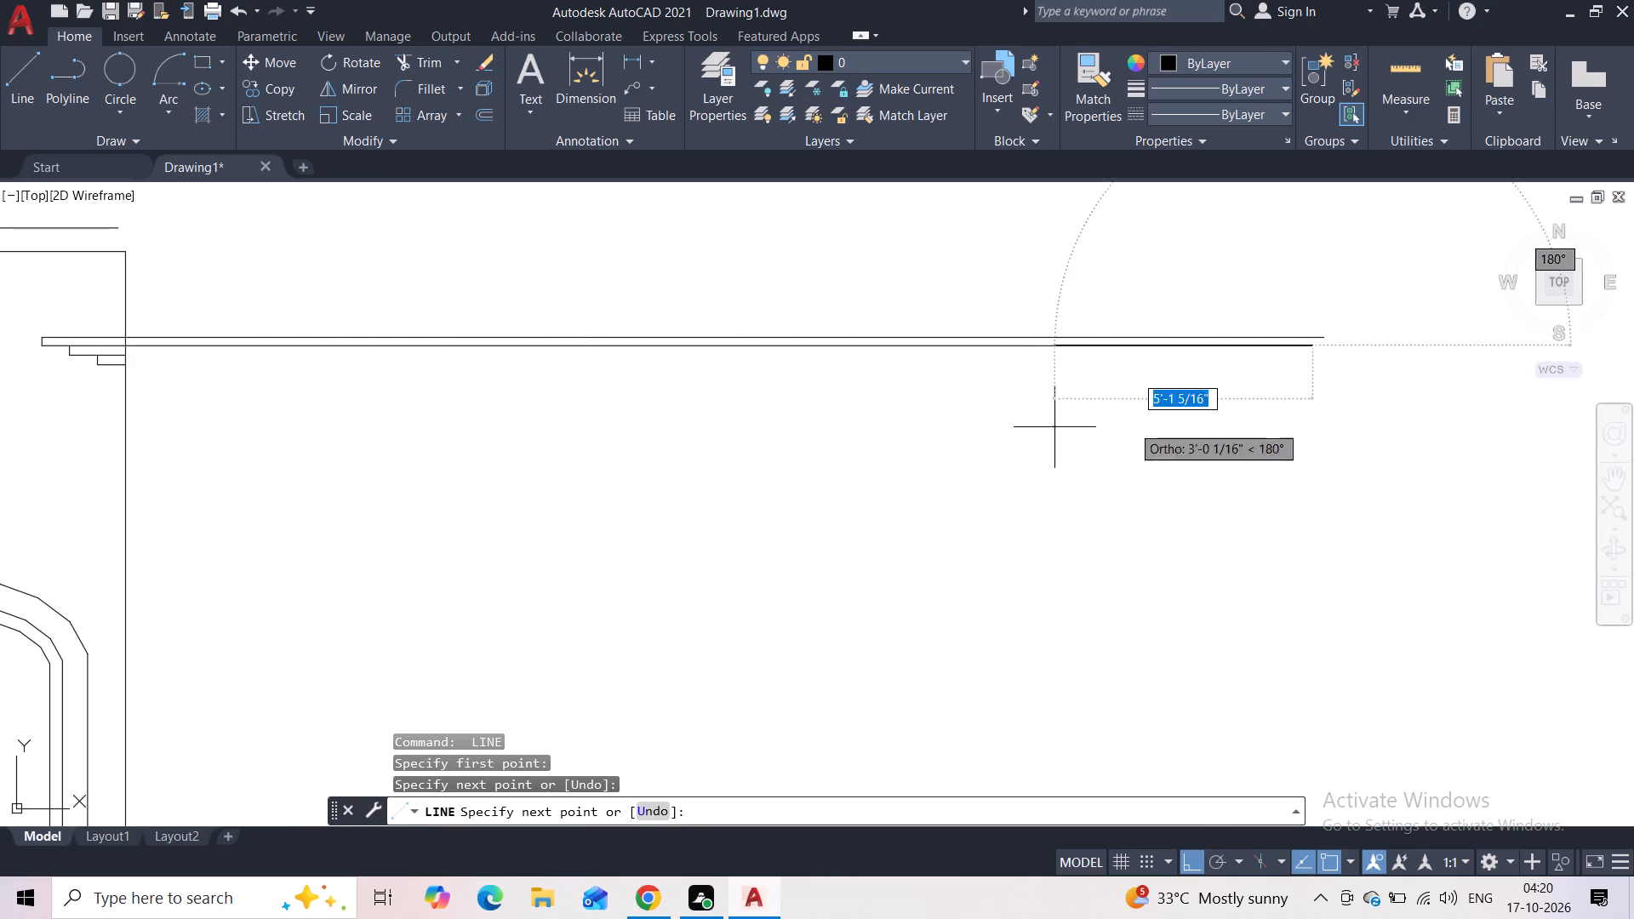
{"action": "key", "text": "space"}
{"action": "key", "text": "space"}
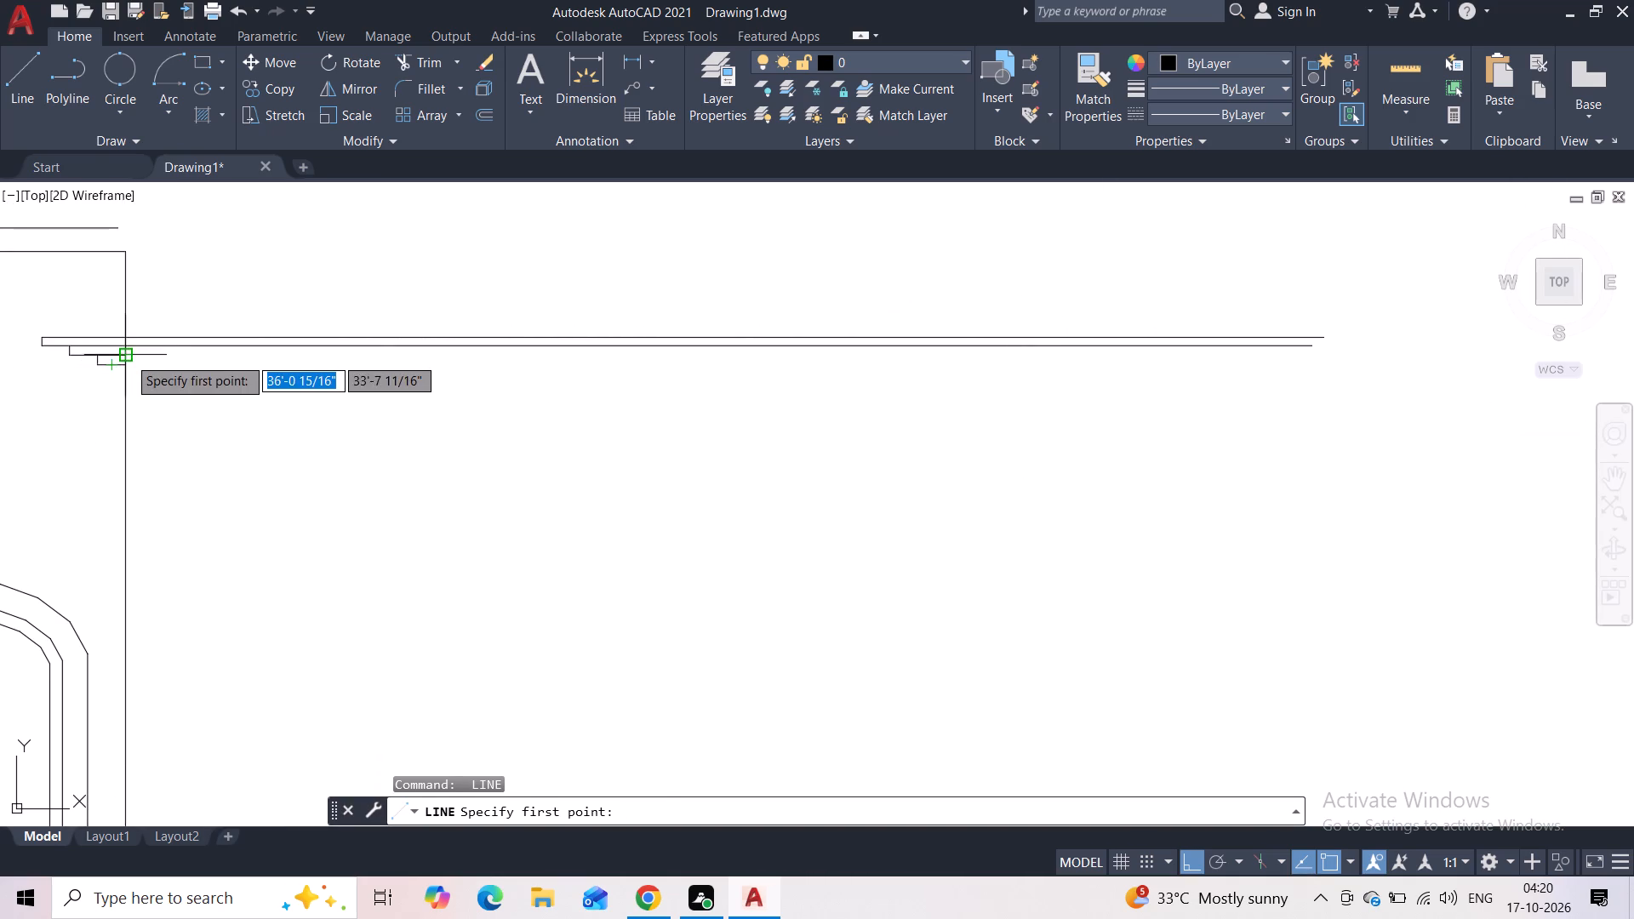
{"action": "left_click", "coordinate": [128, 357]}
{"action": "left_click", "coordinate": [1357, 380]}
{"action": "key", "text": "space"}
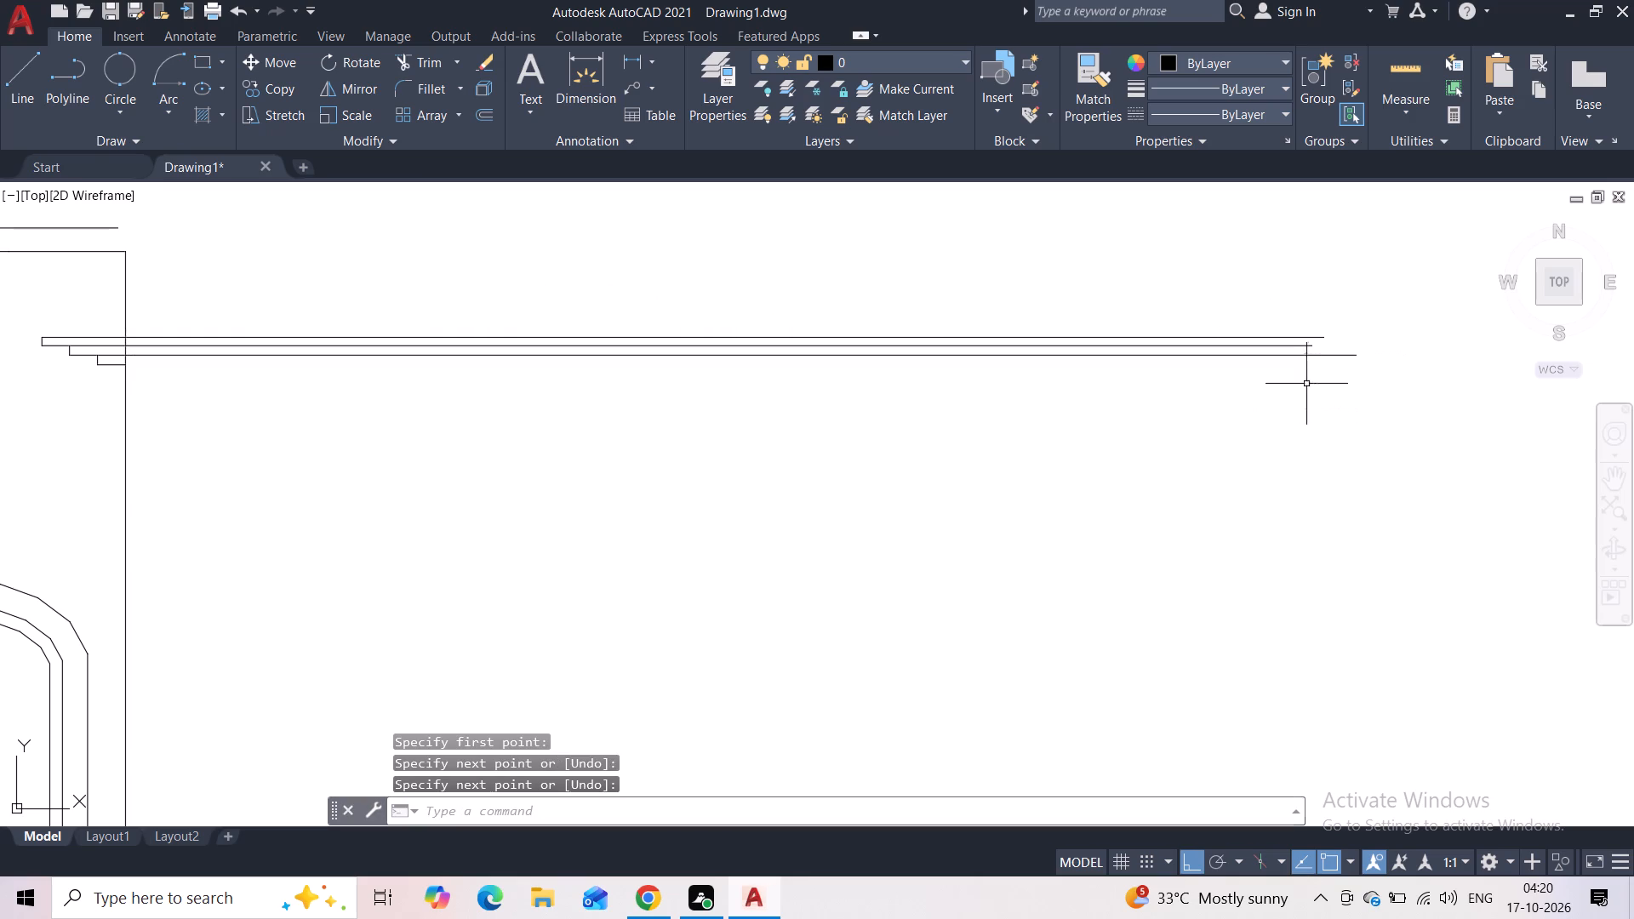
{"action": "key", "text": "space"}
{"action": "left_click", "coordinate": [120, 369]}
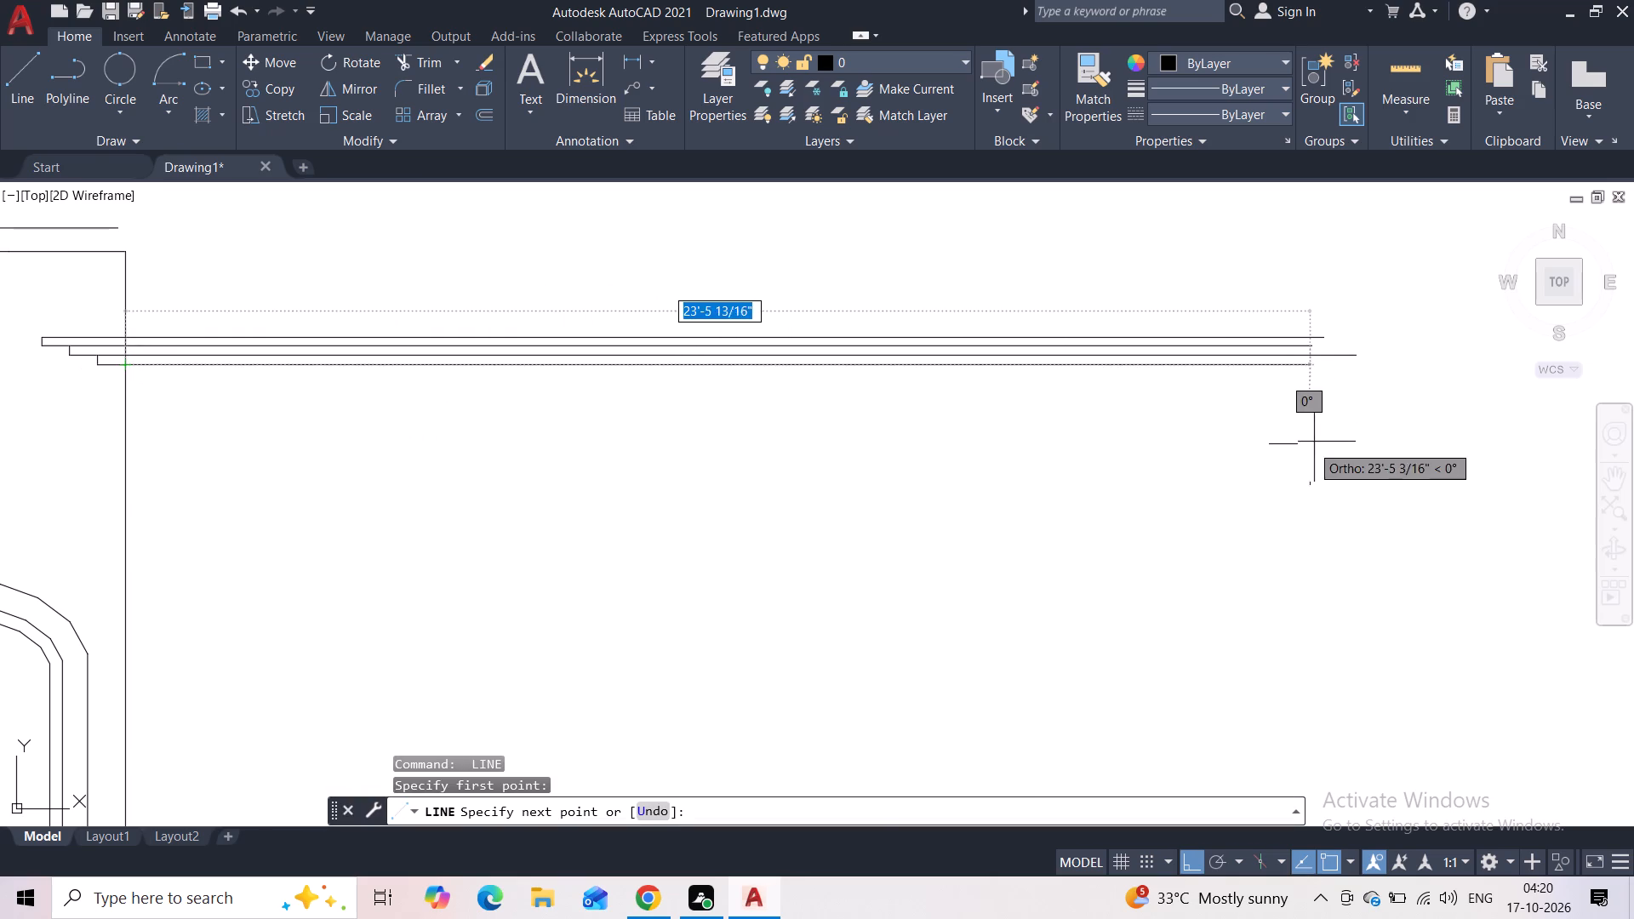
{"action": "left_click", "coordinate": [1333, 437]}
{"action": "key", "text": "space"}
Draw a rectangle about 9'-4" wide and 11'-9" tall on the ground line beyond the outer wall, its top level with the window panel's top.
{"action": "scroll", "coordinate": [1216, 491], "scroll_direction": "down", "scroll_amount": 1}
{"action": "middle_click_drag", "start_coordinate": [1211, 492], "coordinate": [1190, 371]}
{"action": "scroll", "coordinate": [1046, 484], "scroll_direction": "down", "scroll_amount": 1}
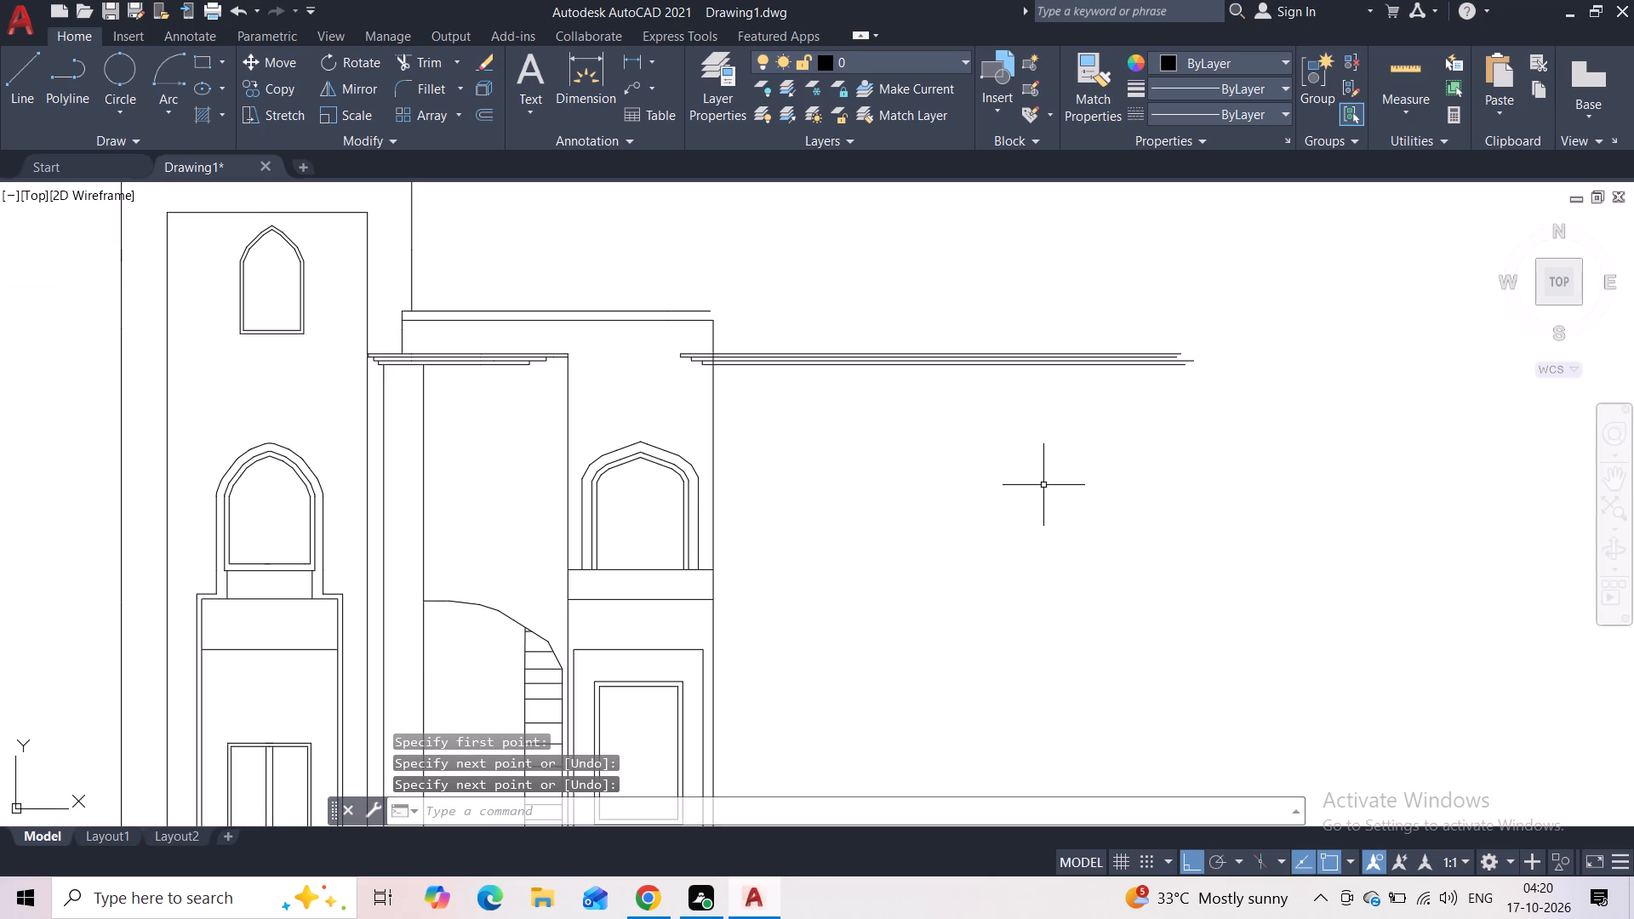
{"action": "middle_click_drag", "start_coordinate": [1043, 505], "coordinate": [1017, 410]}
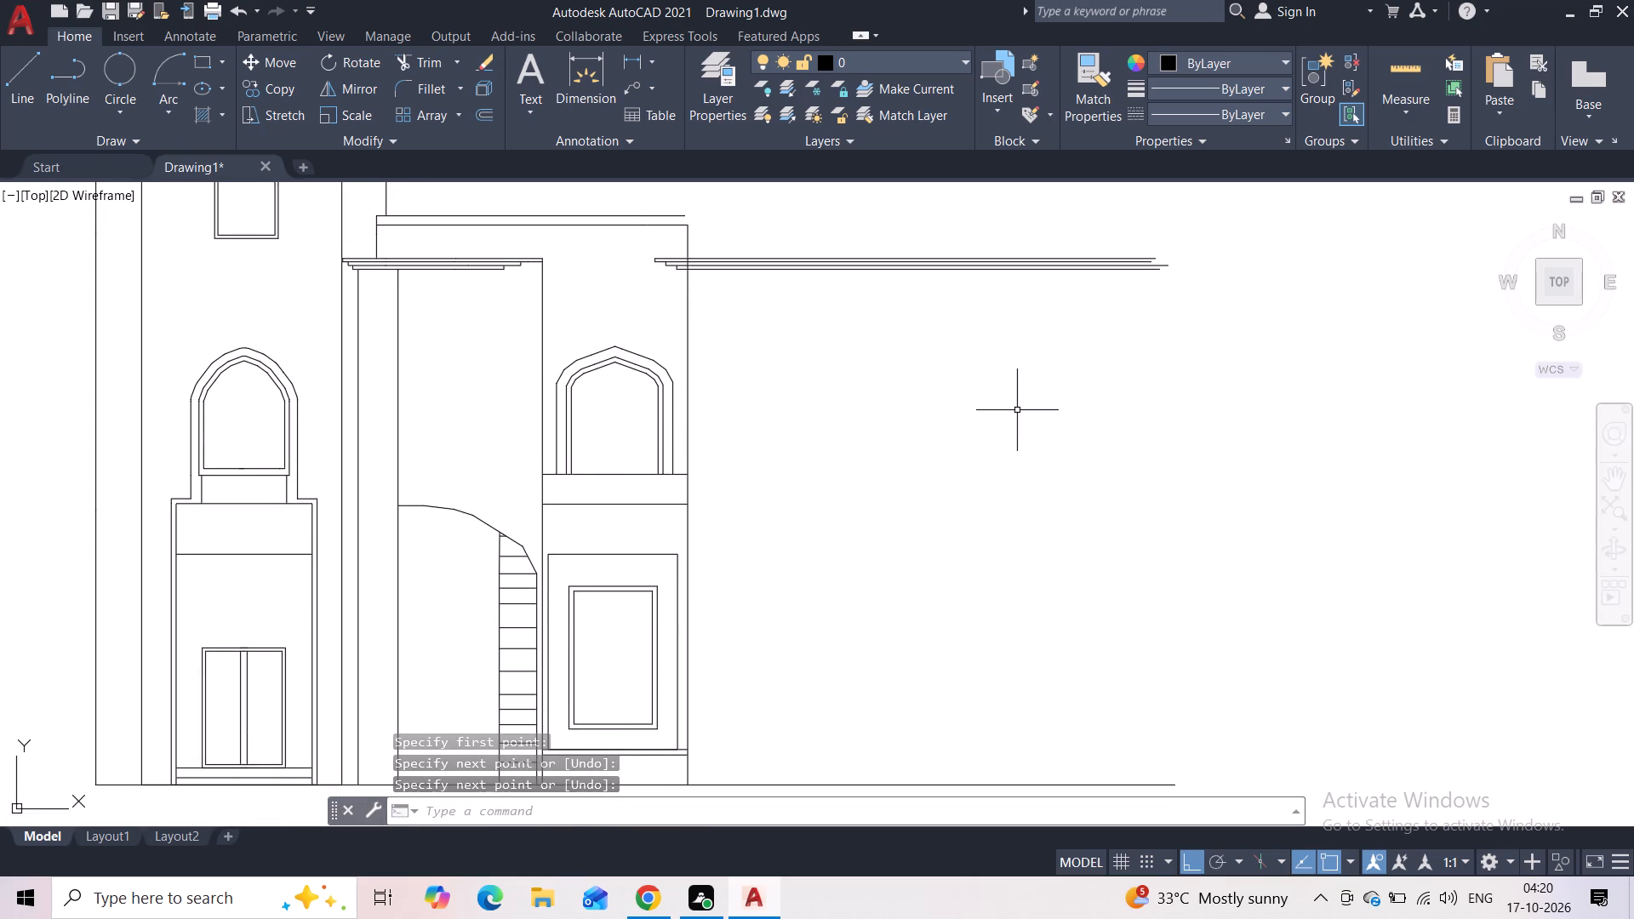
{"action": "middle_click_drag", "start_coordinate": [986, 494], "coordinate": [986, 418]}
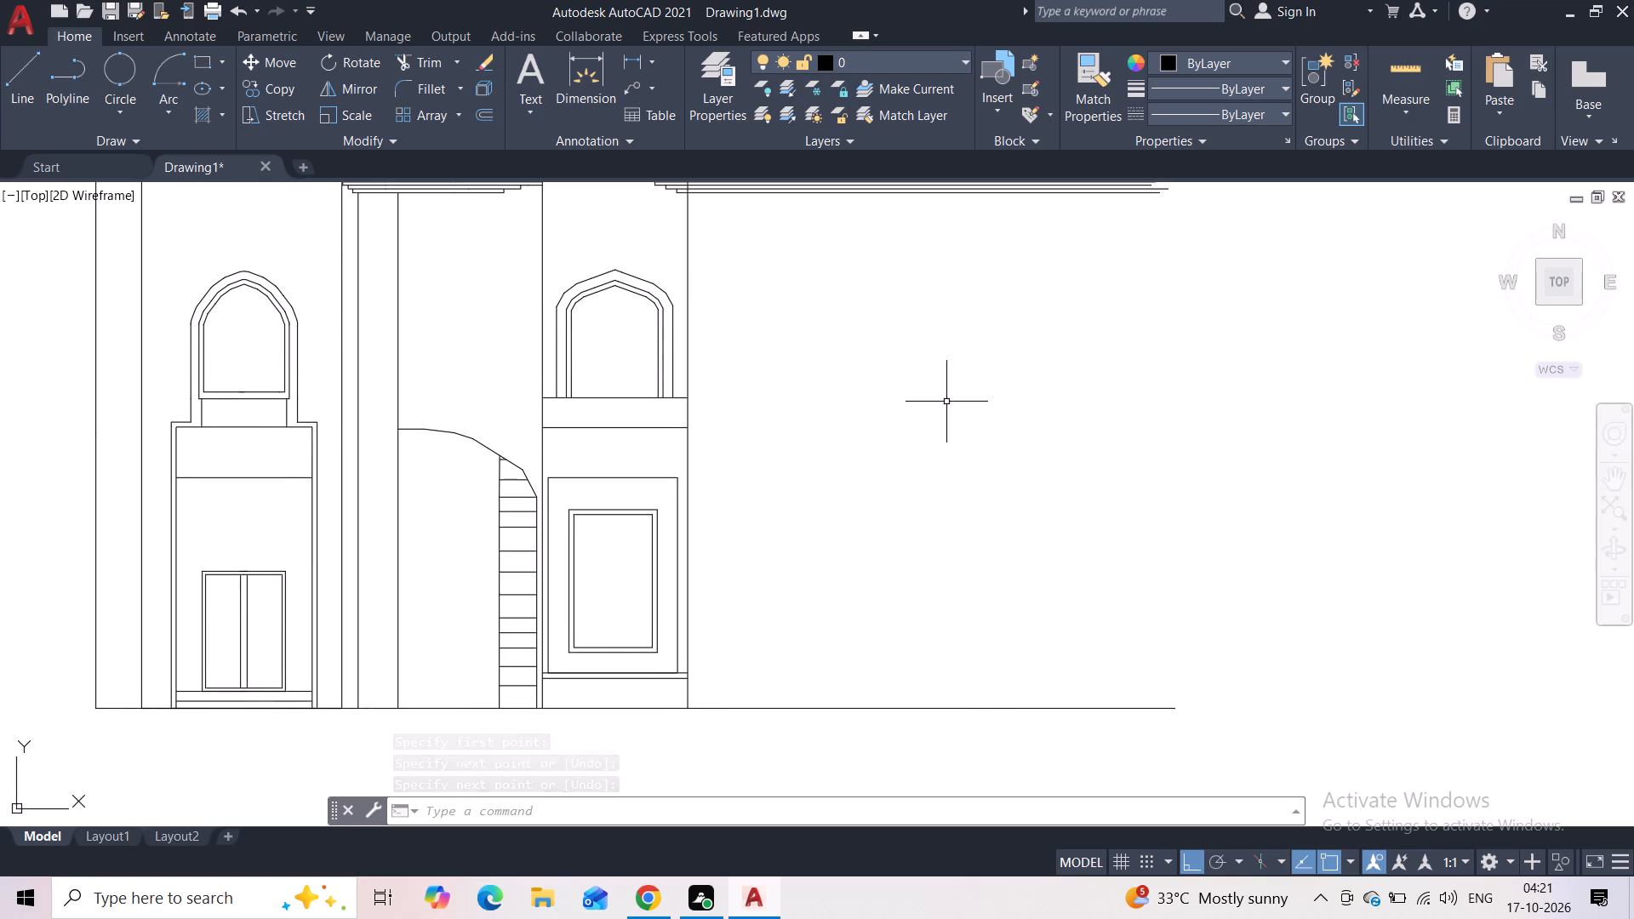
{"action": "left_click", "coordinate": [208, 66]}
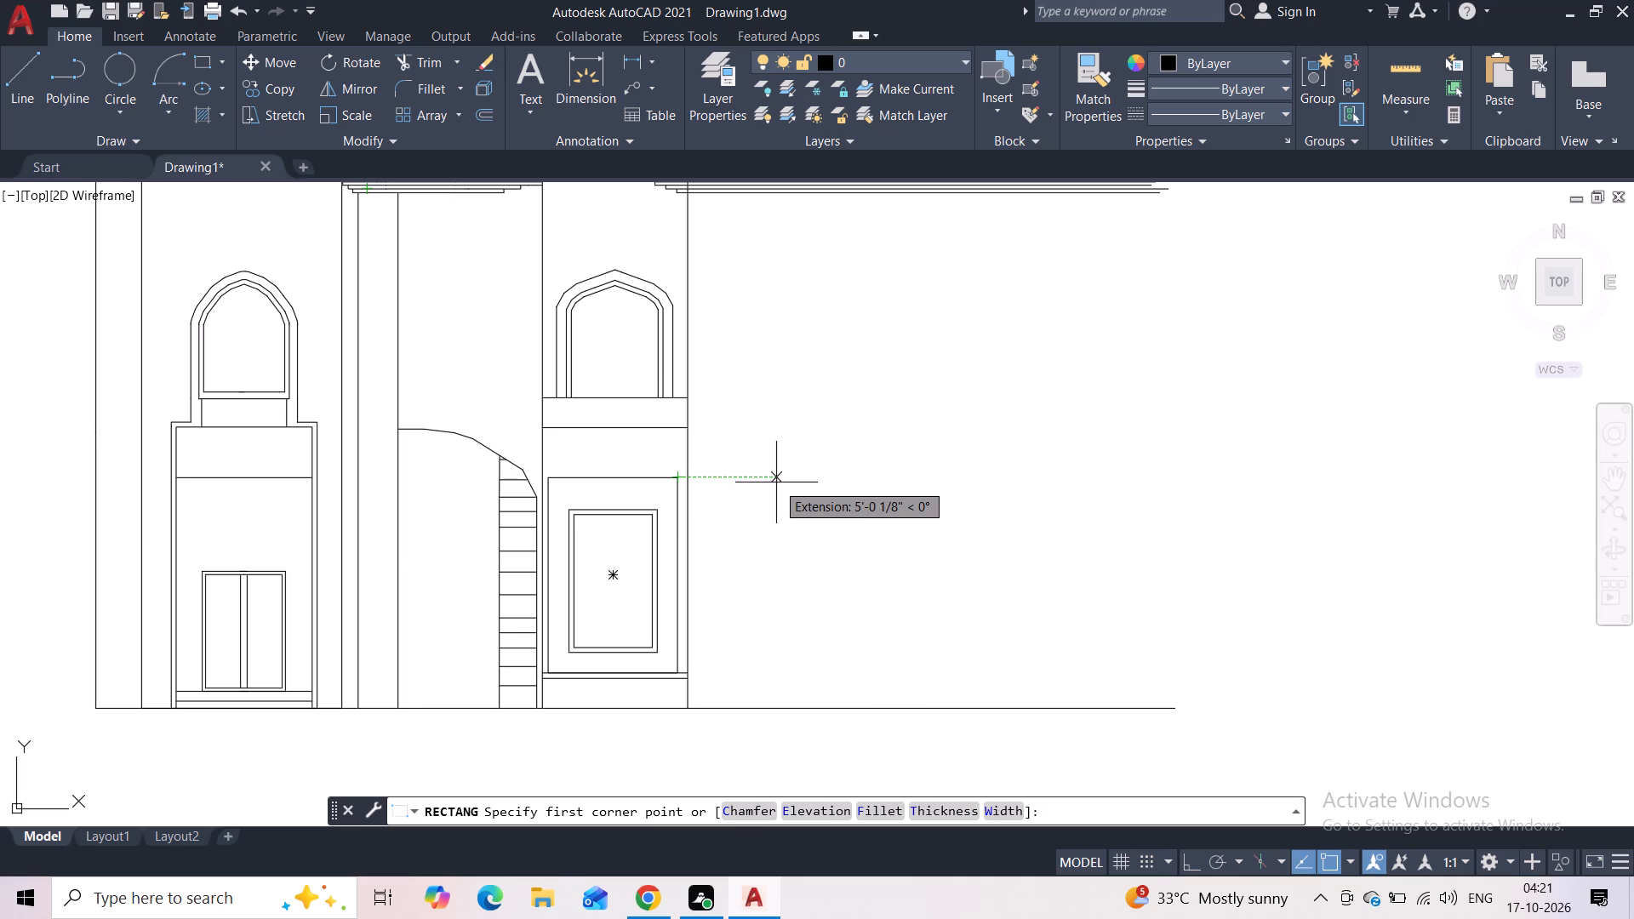
{"action": "left_click", "coordinate": [750, 482]}
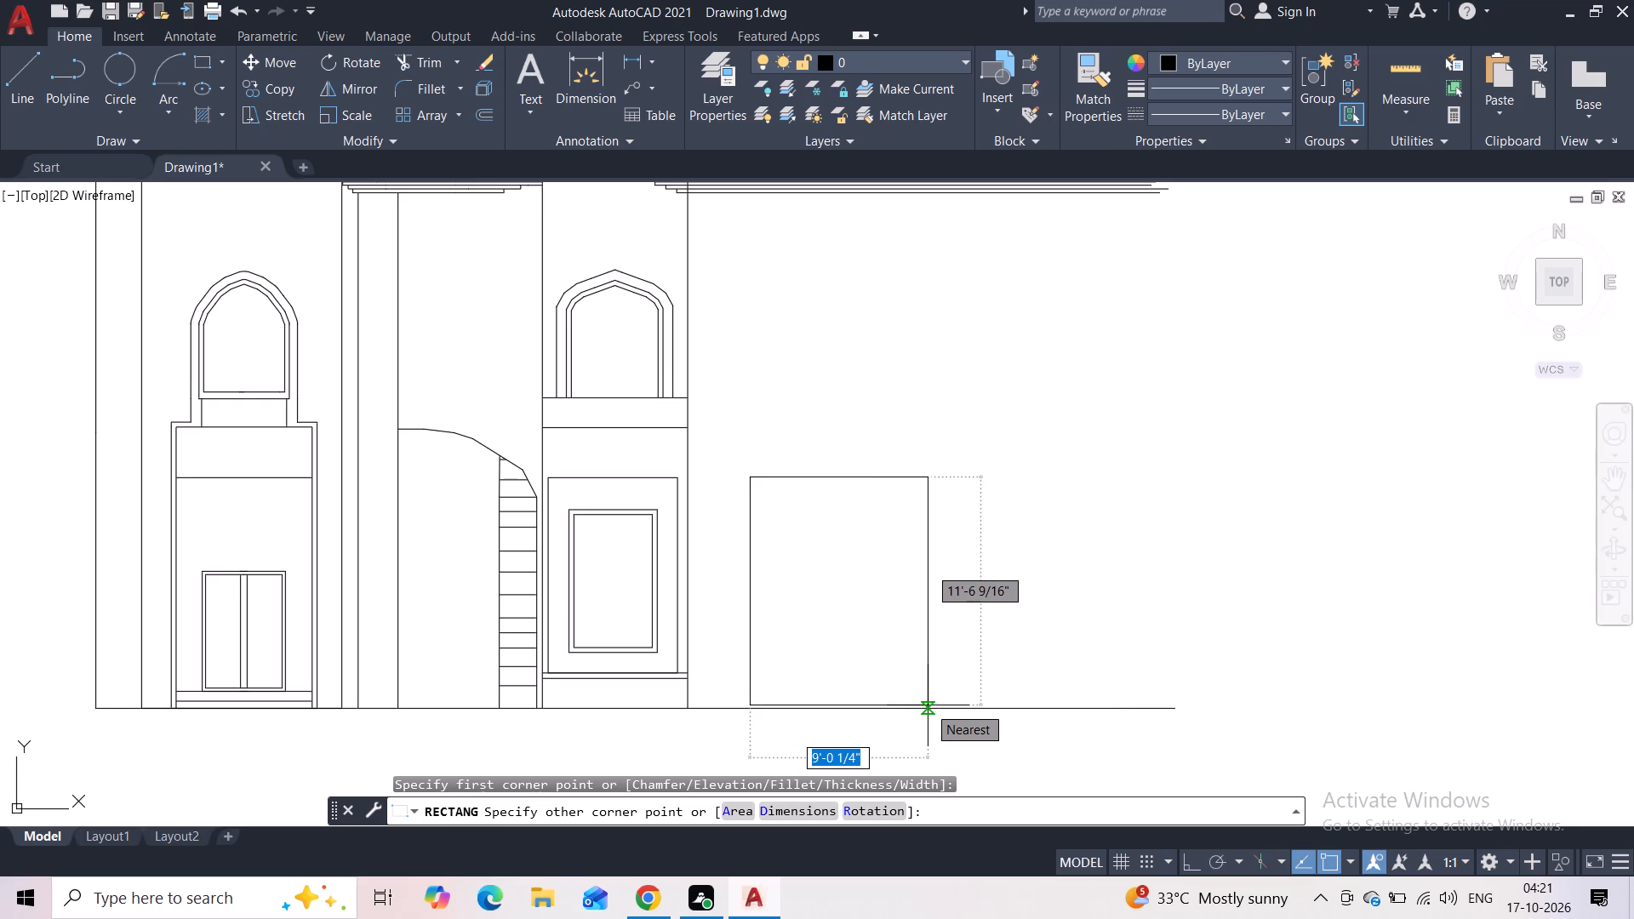
{"action": "scroll", "coordinate": [930, 706], "scroll_direction": "up", "scroll_amount": 1}
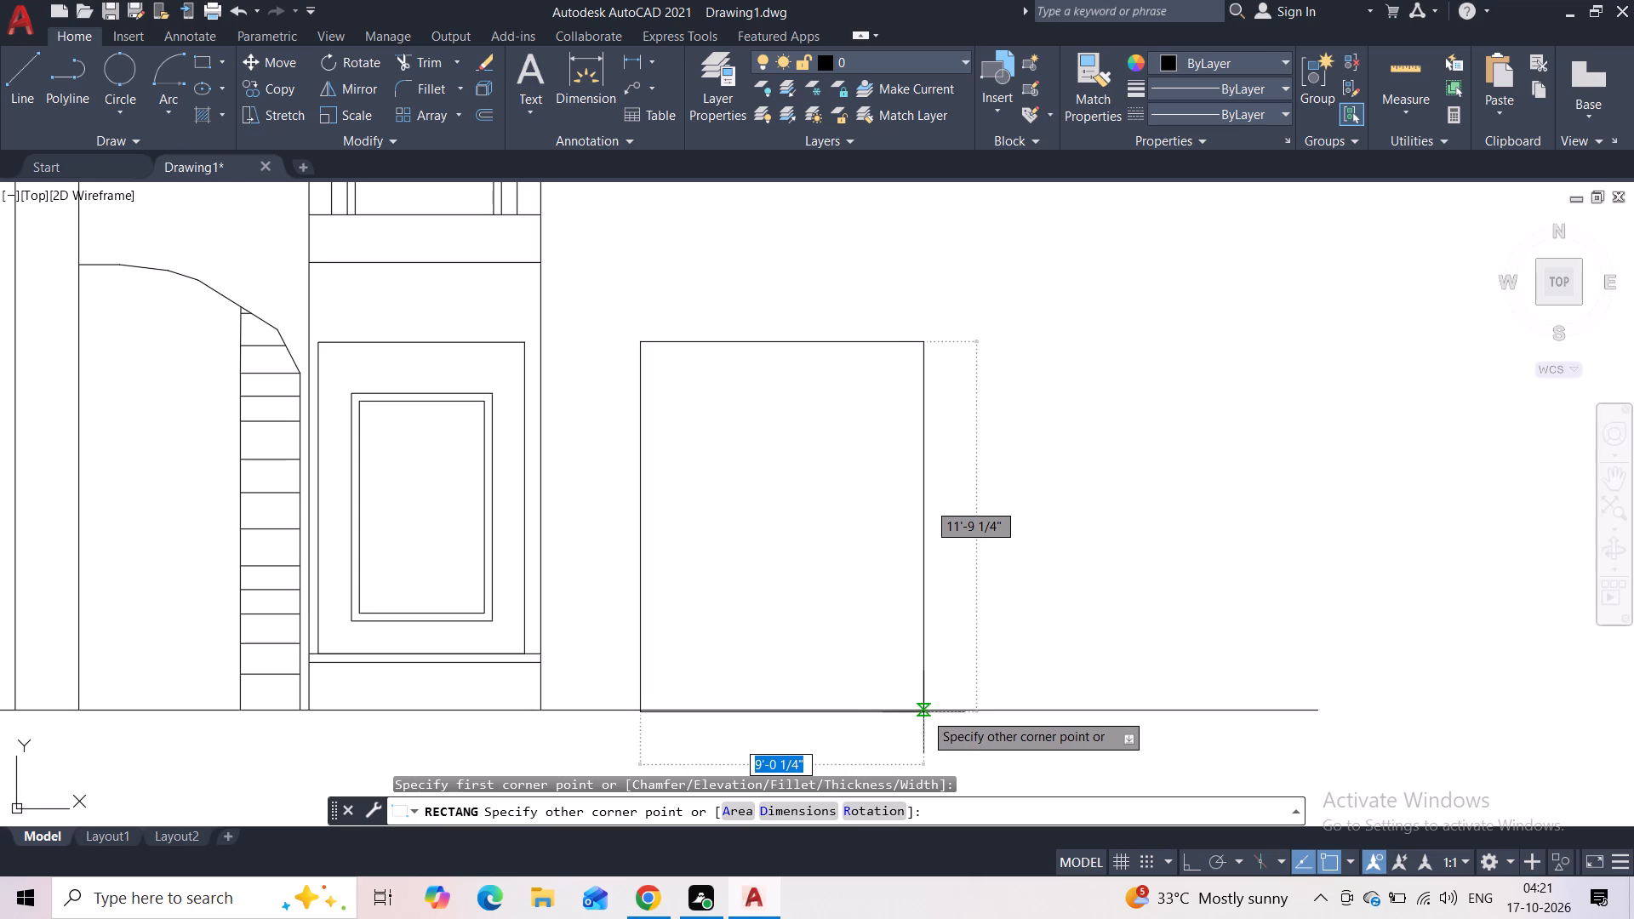
{"action": "left_click", "coordinate": [933, 710]}
Draw a horizontal line across the new rectangle about 2' below its top edge.
{"action": "scroll", "coordinate": [824, 520], "scroll_direction": "down", "scroll_amount": 2}
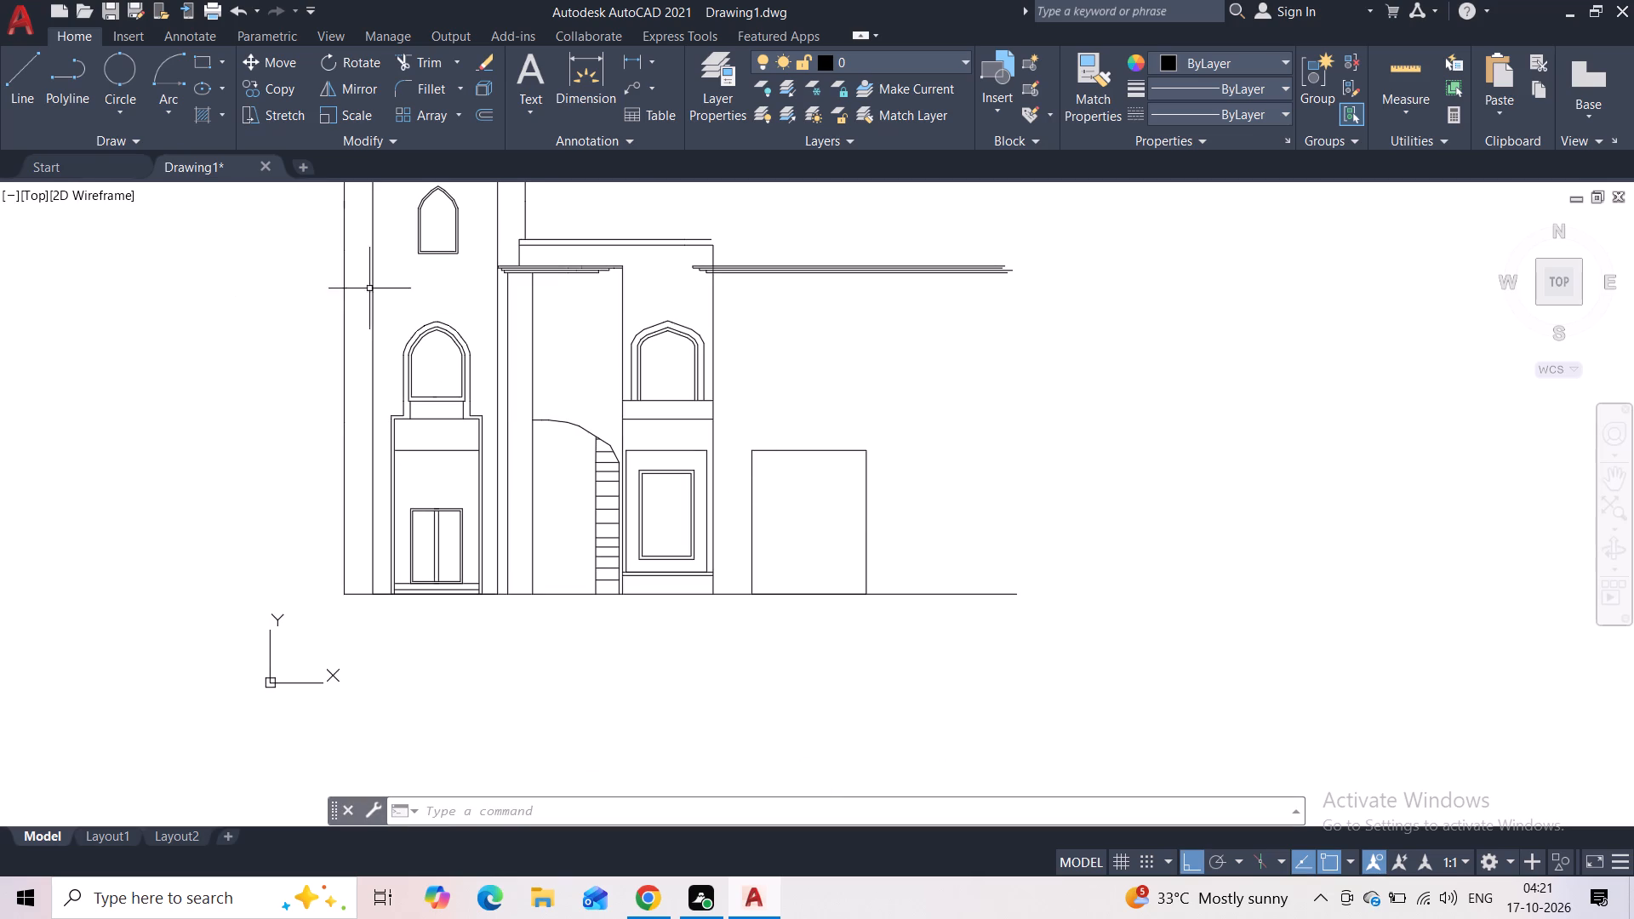
{"action": "left_click", "coordinate": [9, 79]}
{"action": "scroll", "coordinate": [794, 494], "scroll_direction": "up", "scroll_amount": 1}
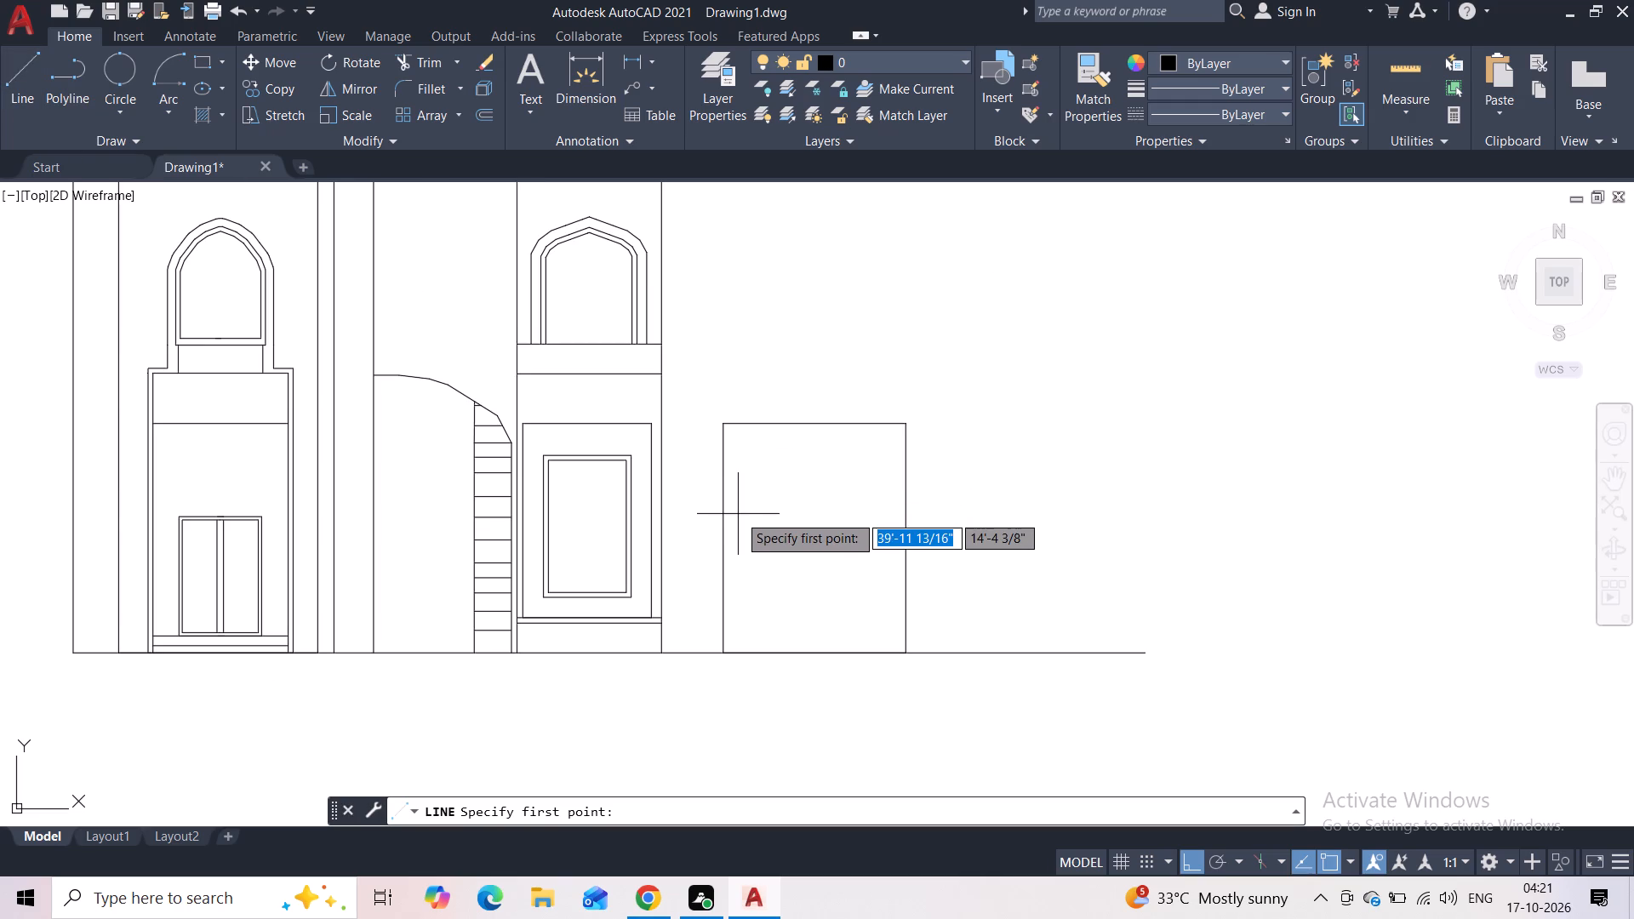
{"action": "left_click", "coordinate": [717, 465]}
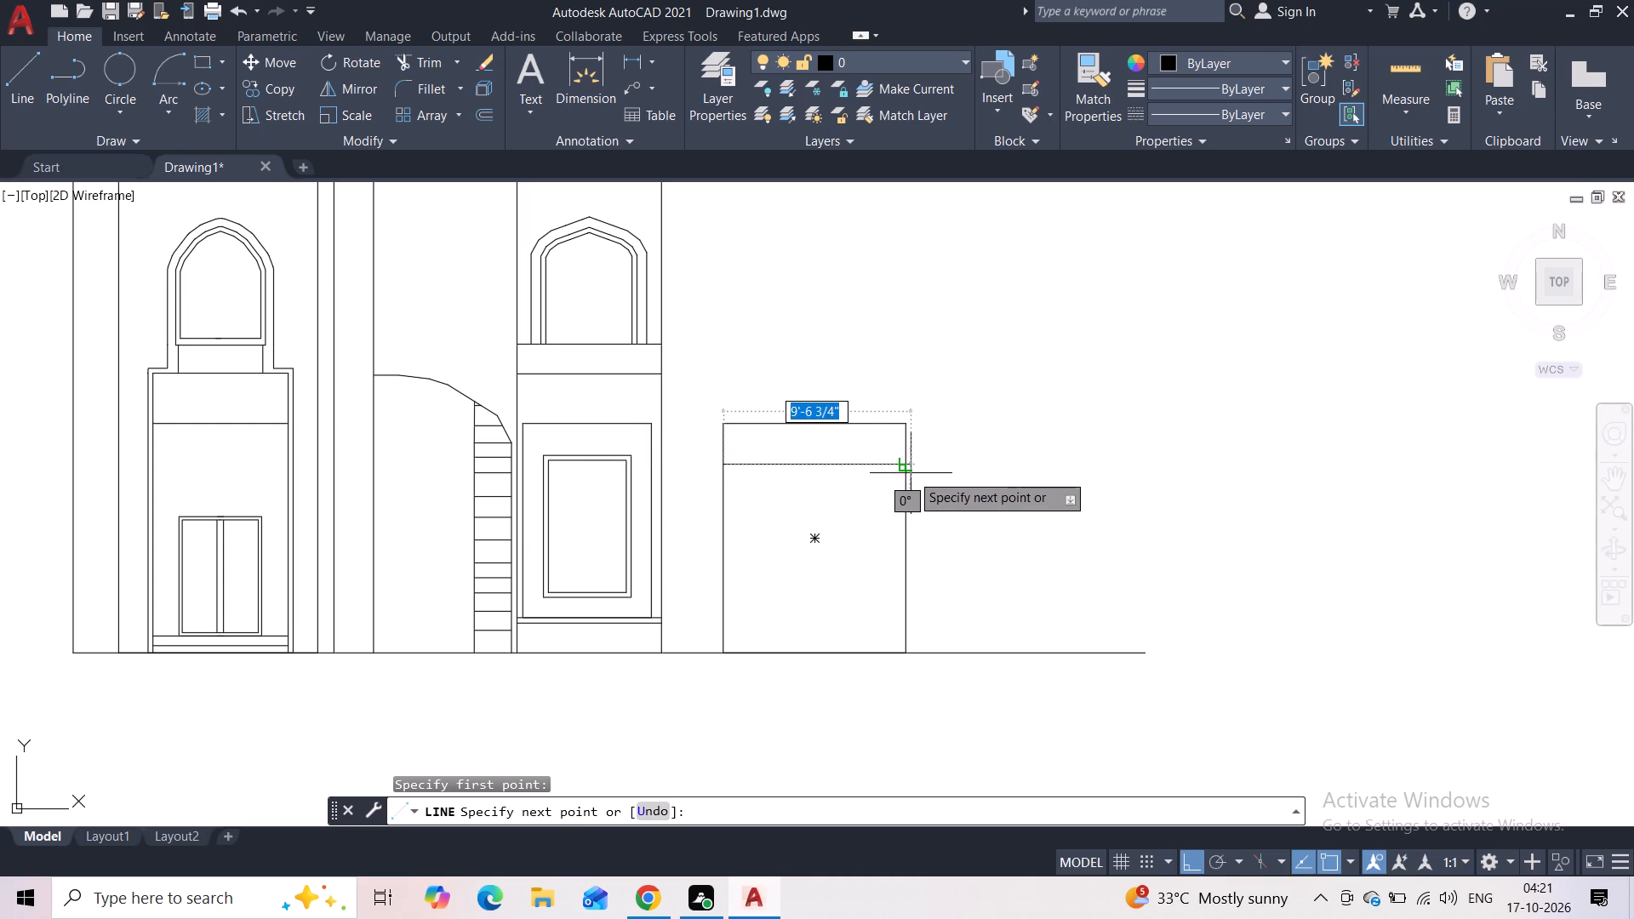
{"action": "left_click", "coordinate": [911, 473]}
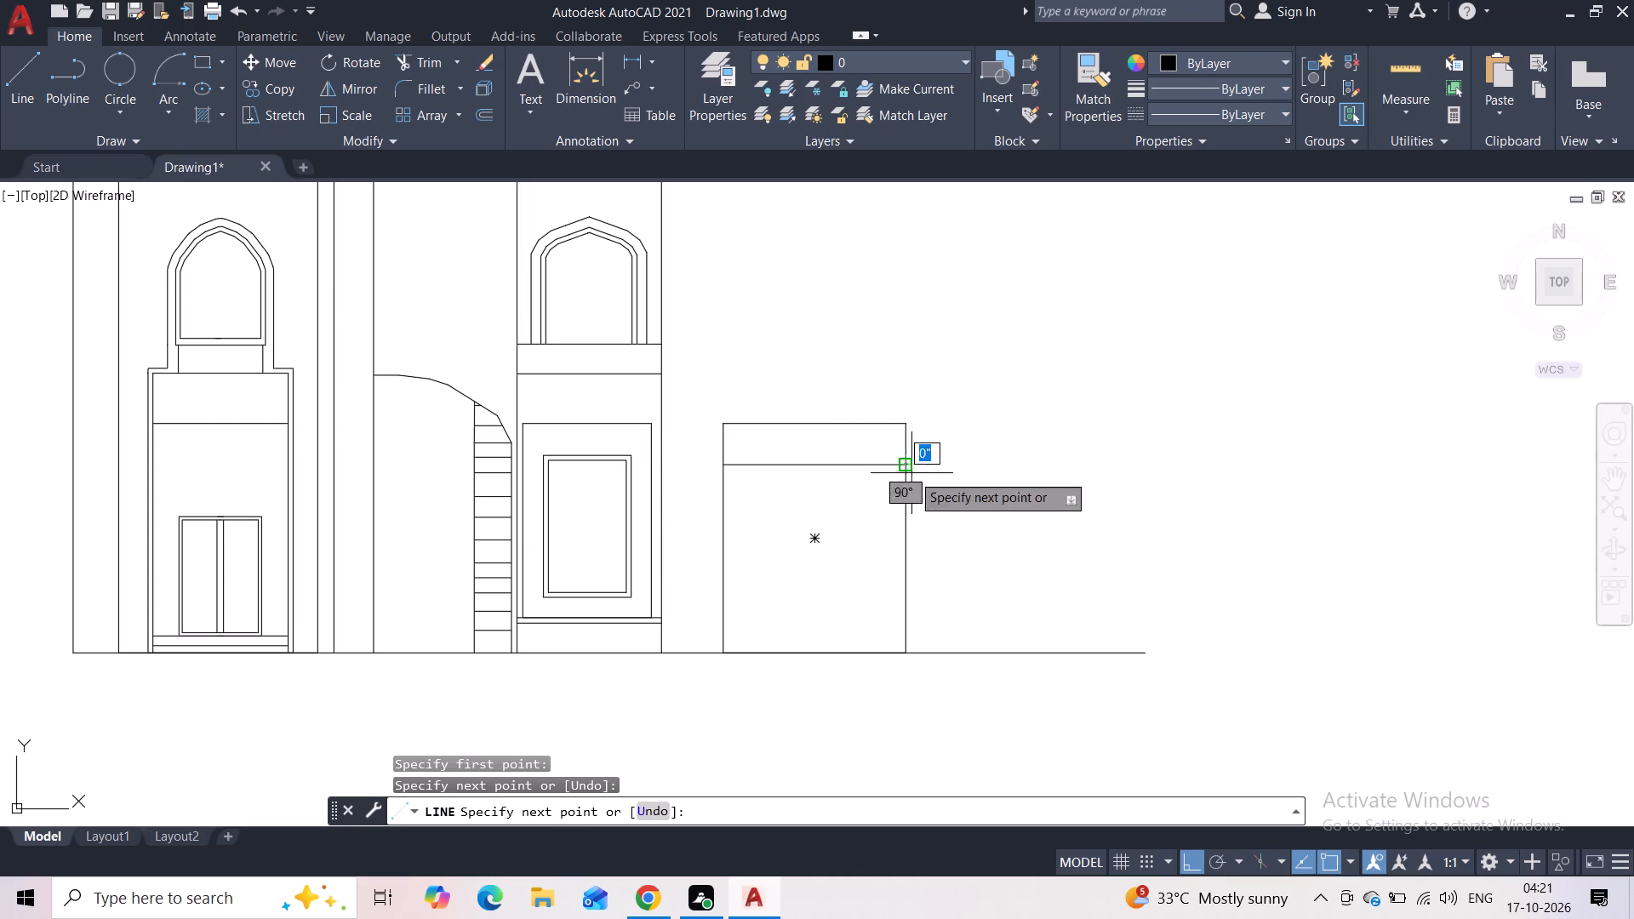
{"action": "key", "text": "Escape"}
Draw a second horizontal line across the rectangle, about 3' above the ground line.
{"action": "key", "text": "space"}
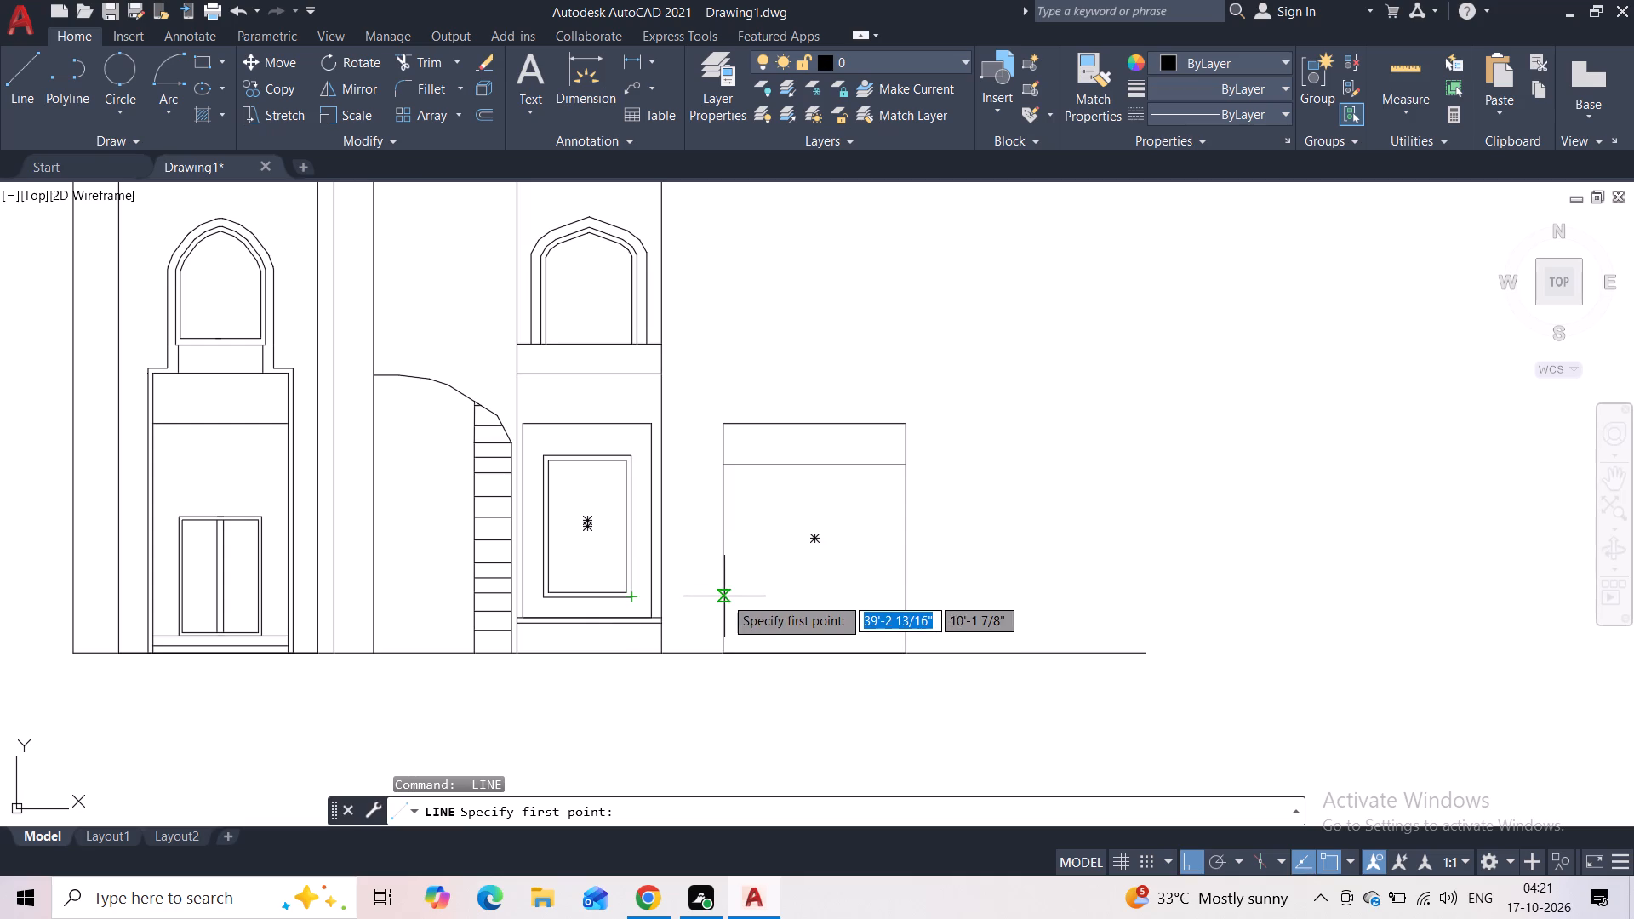
{"action": "left_click", "coordinate": [724, 596]}
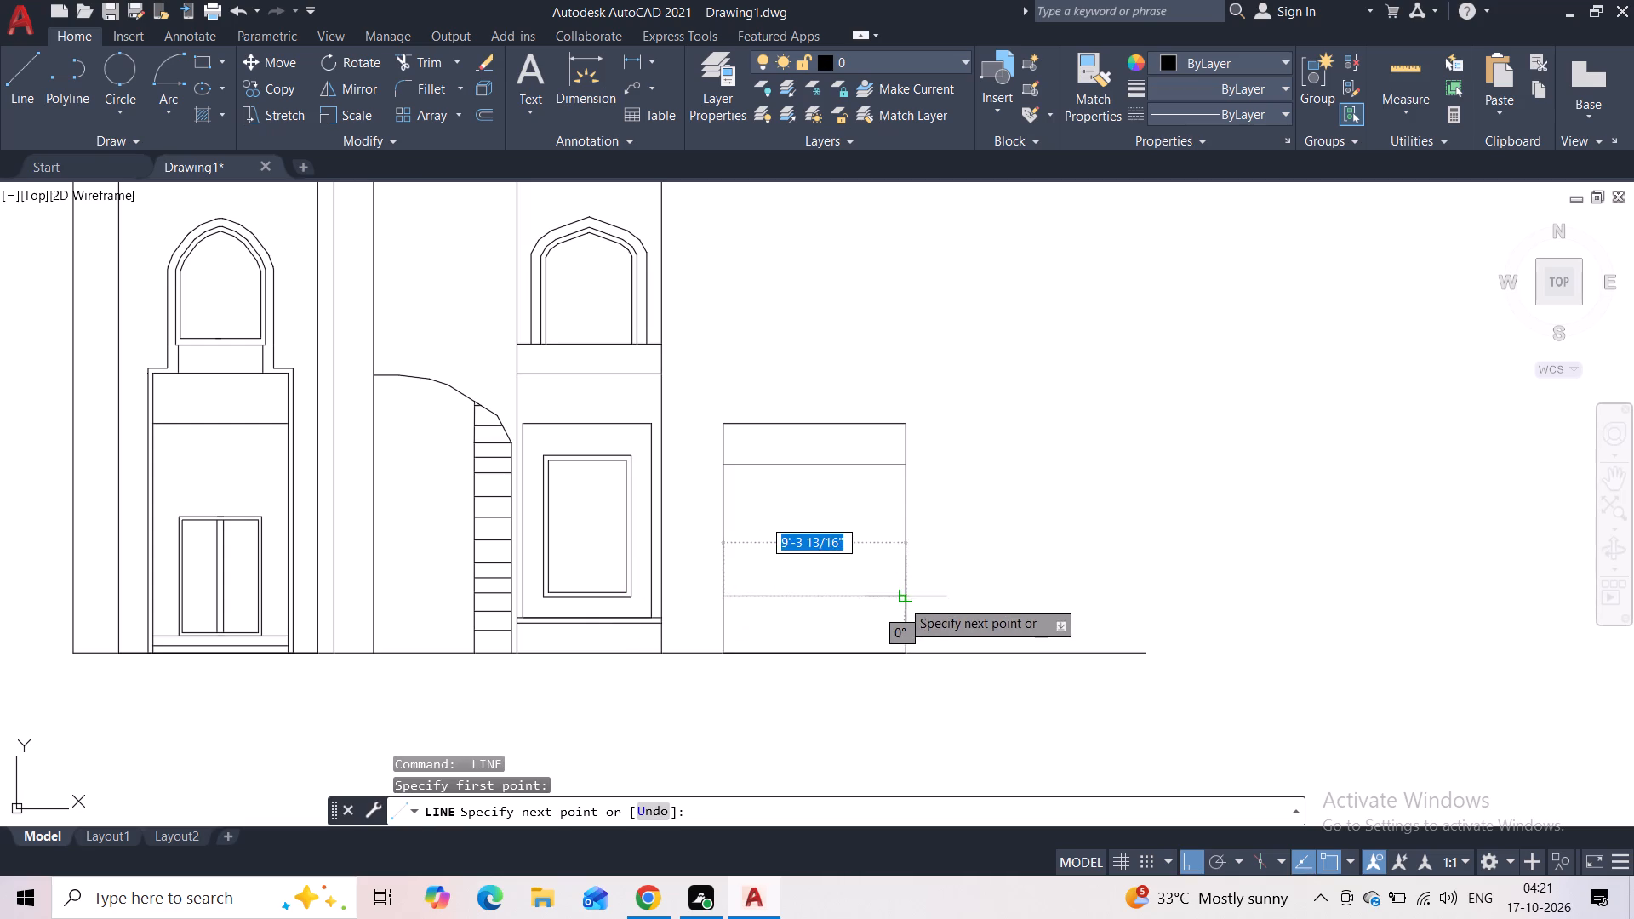
{"action": "left_click", "coordinate": [901, 599]}
{"action": "key", "text": "space"}
Draw a 3" horizontal line from the upper part of the rectangle's near side toward the outer wall.
{"action": "scroll", "coordinate": [957, 488], "scroll_direction": "down", "scroll_amount": 1}
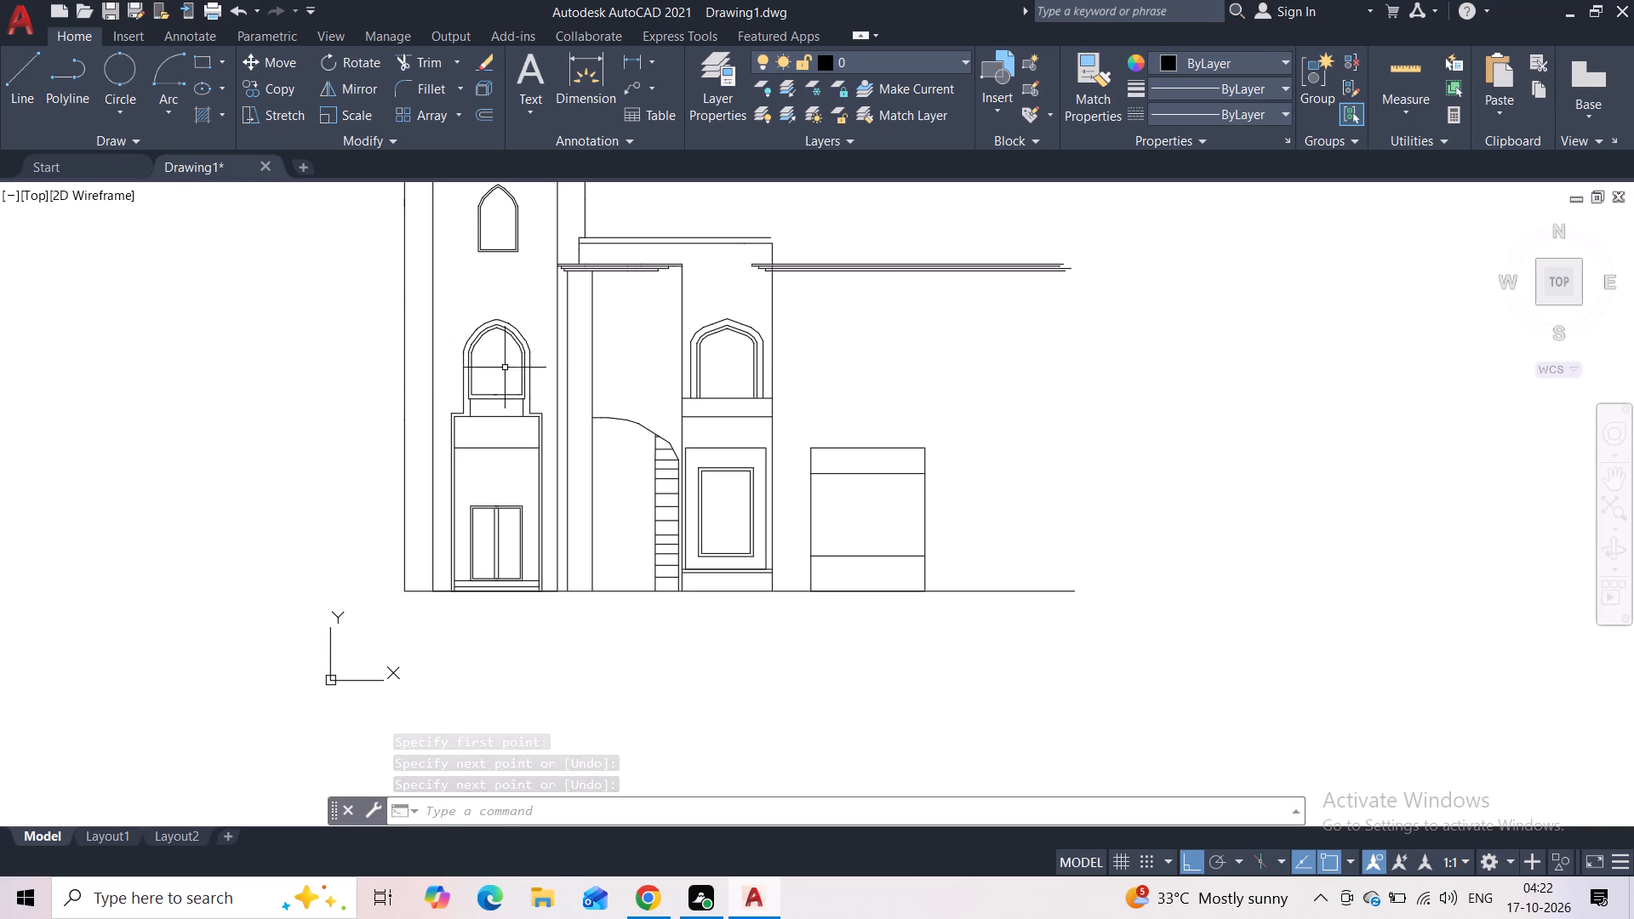
{"action": "scroll", "coordinate": [815, 511], "scroll_direction": "up", "scroll_amount": 2}
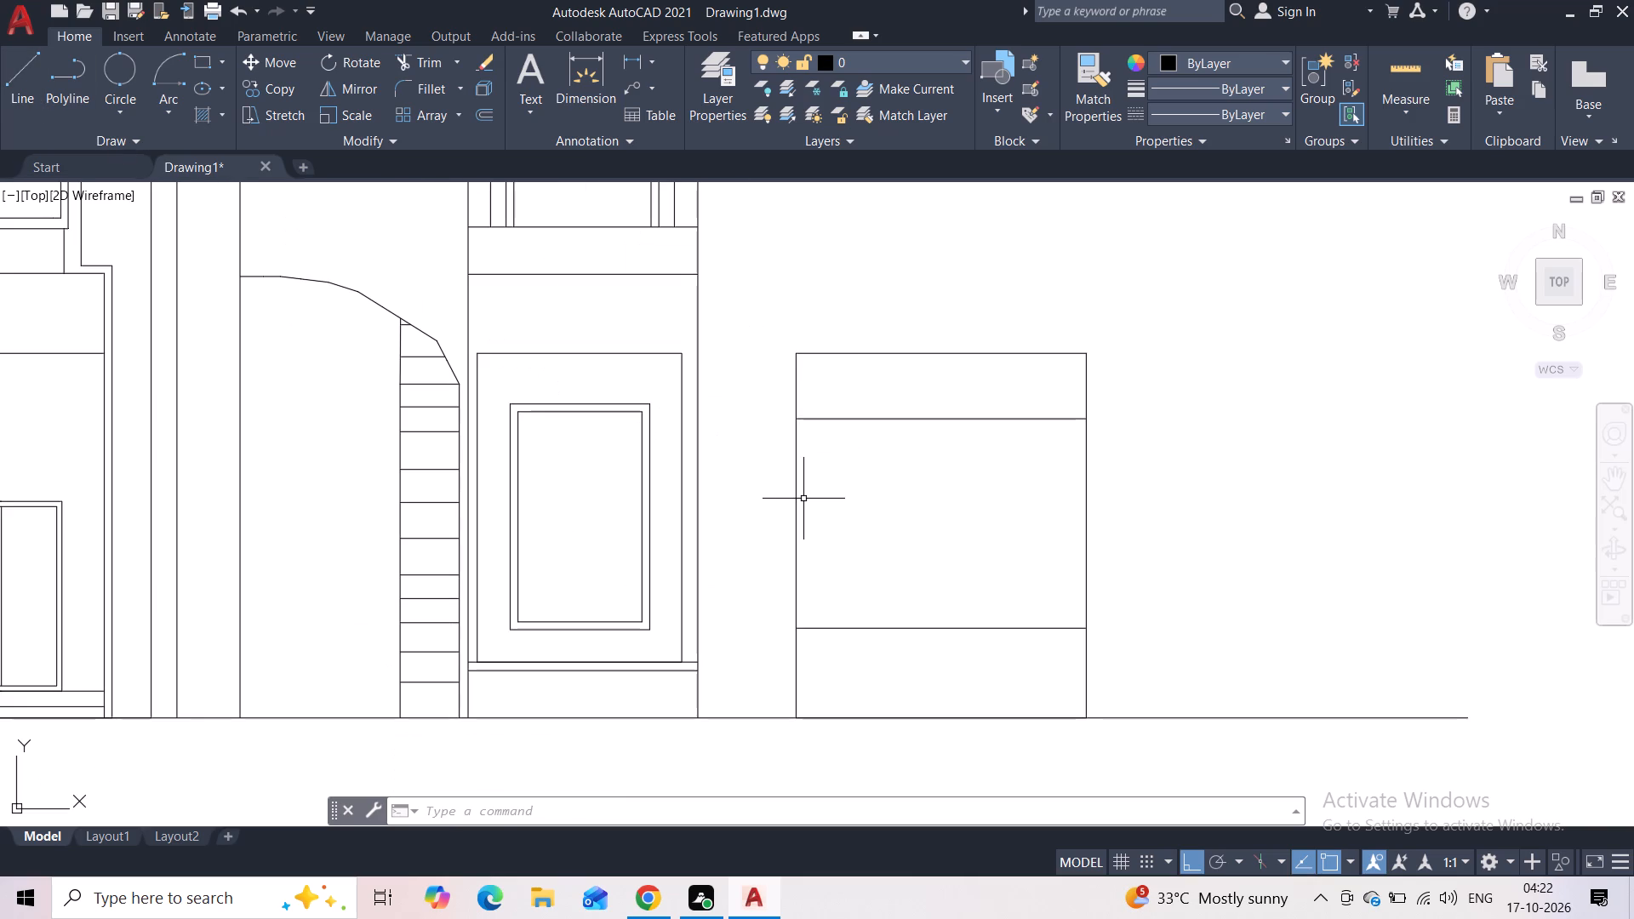
{"action": "left_click", "coordinate": [5, 102]}
{"action": "scroll", "coordinate": [760, 384], "scroll_direction": "up", "scroll_amount": 2}
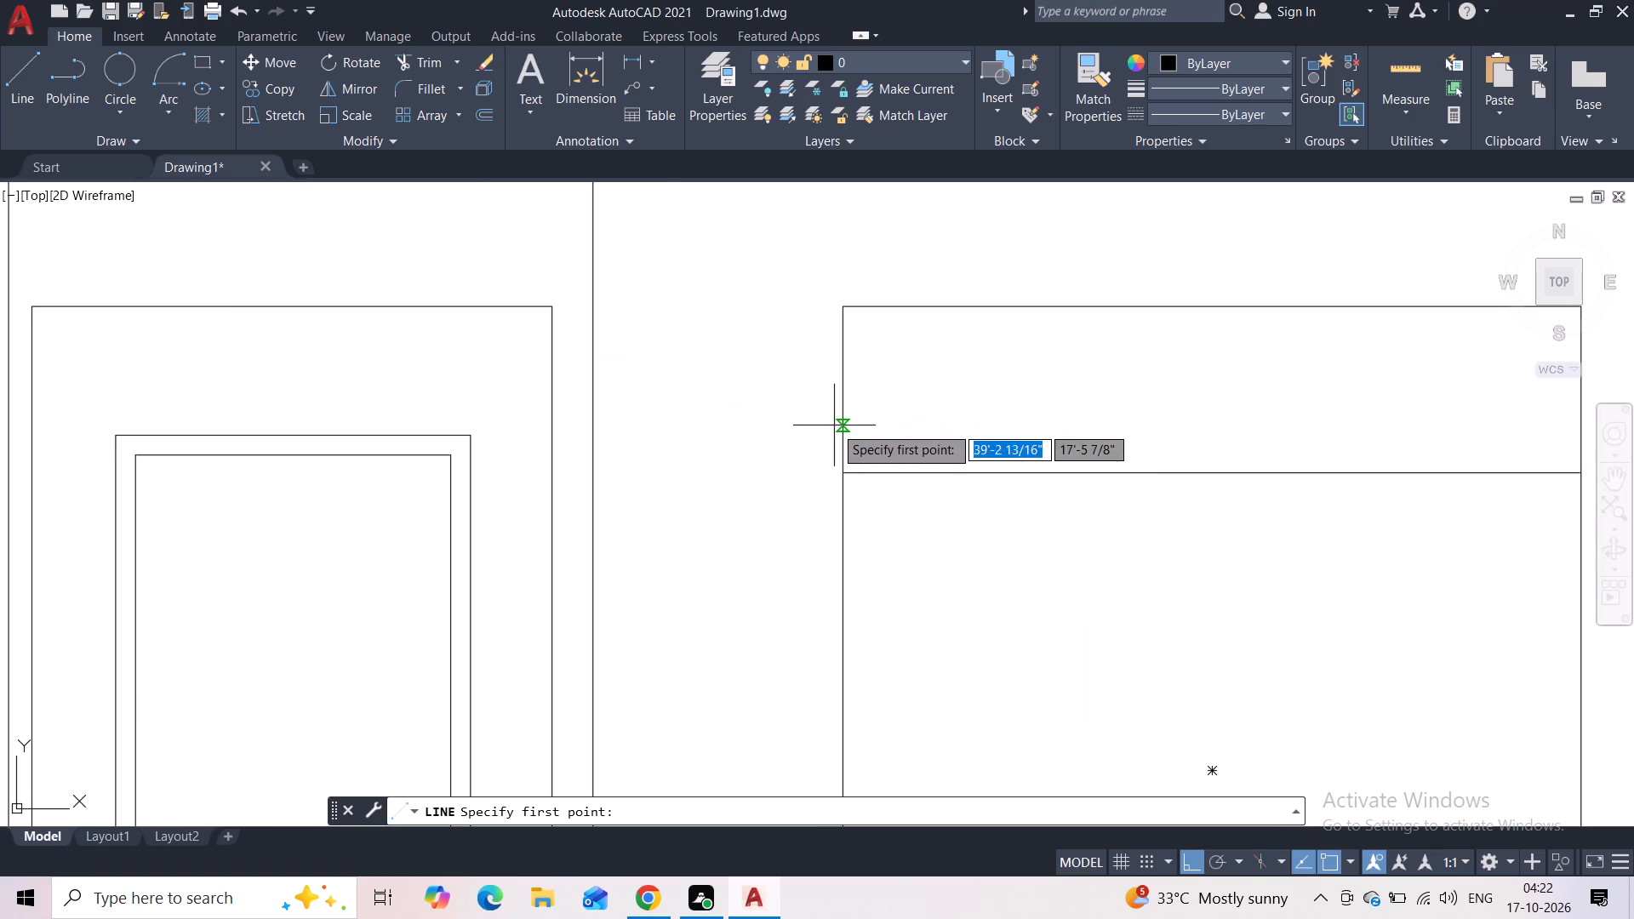
{"action": "left_click", "coordinate": [844, 432]}
{"action": "type", "text": "3\""}
{"action": "key", "text": "Return"}
{"action": "key", "text": "Escape"}
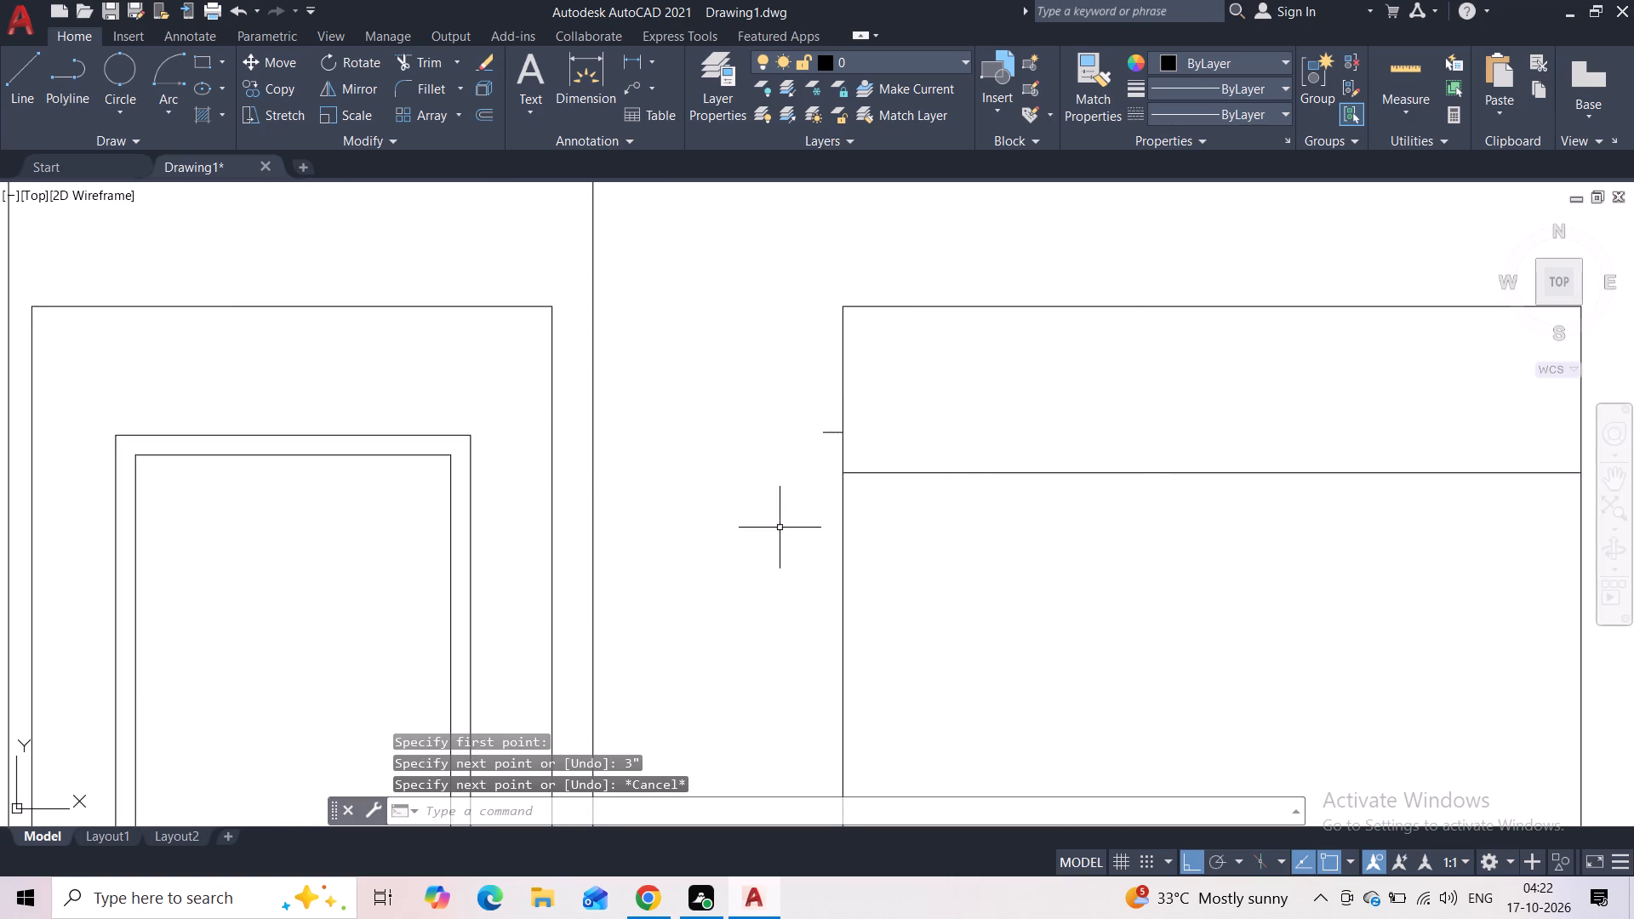
Draw a vertical line from the ground line through the 3" line's free end, stopping slightly above the rectangle's top.
{"action": "scroll", "coordinate": [795, 546], "scroll_direction": "down", "scroll_amount": 1}
{"action": "middle_click_drag", "start_coordinate": [794, 542], "coordinate": [708, 347]}
{"action": "middle_click_drag", "start_coordinate": [694, 432], "coordinate": [683, 385]}
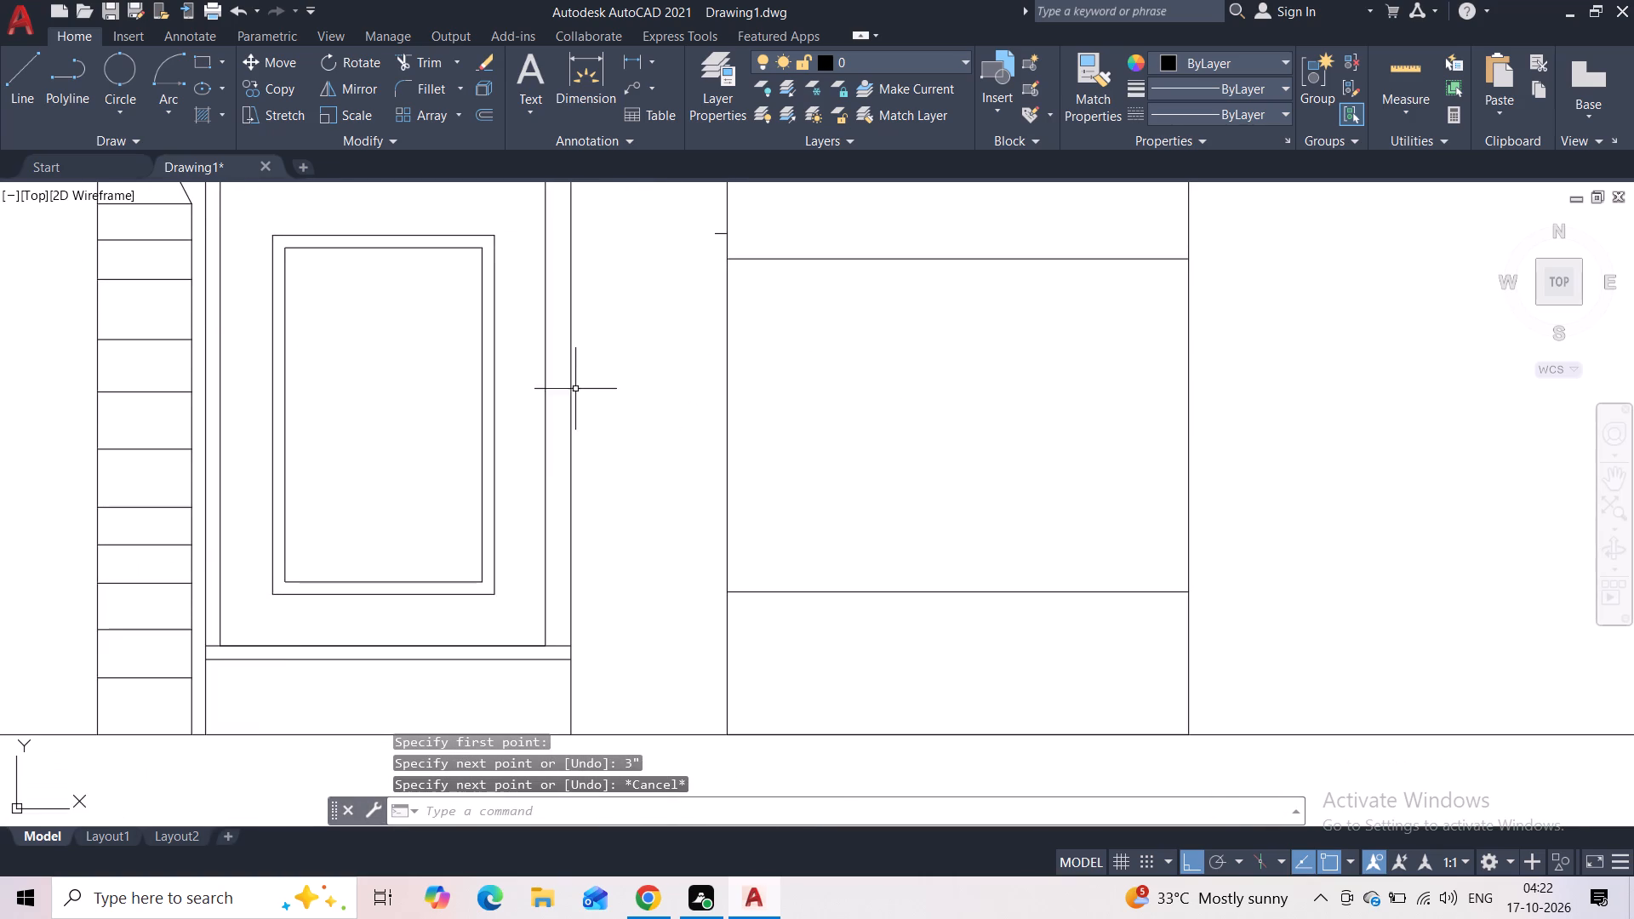
{"action": "left_click", "coordinate": [25, 100]}
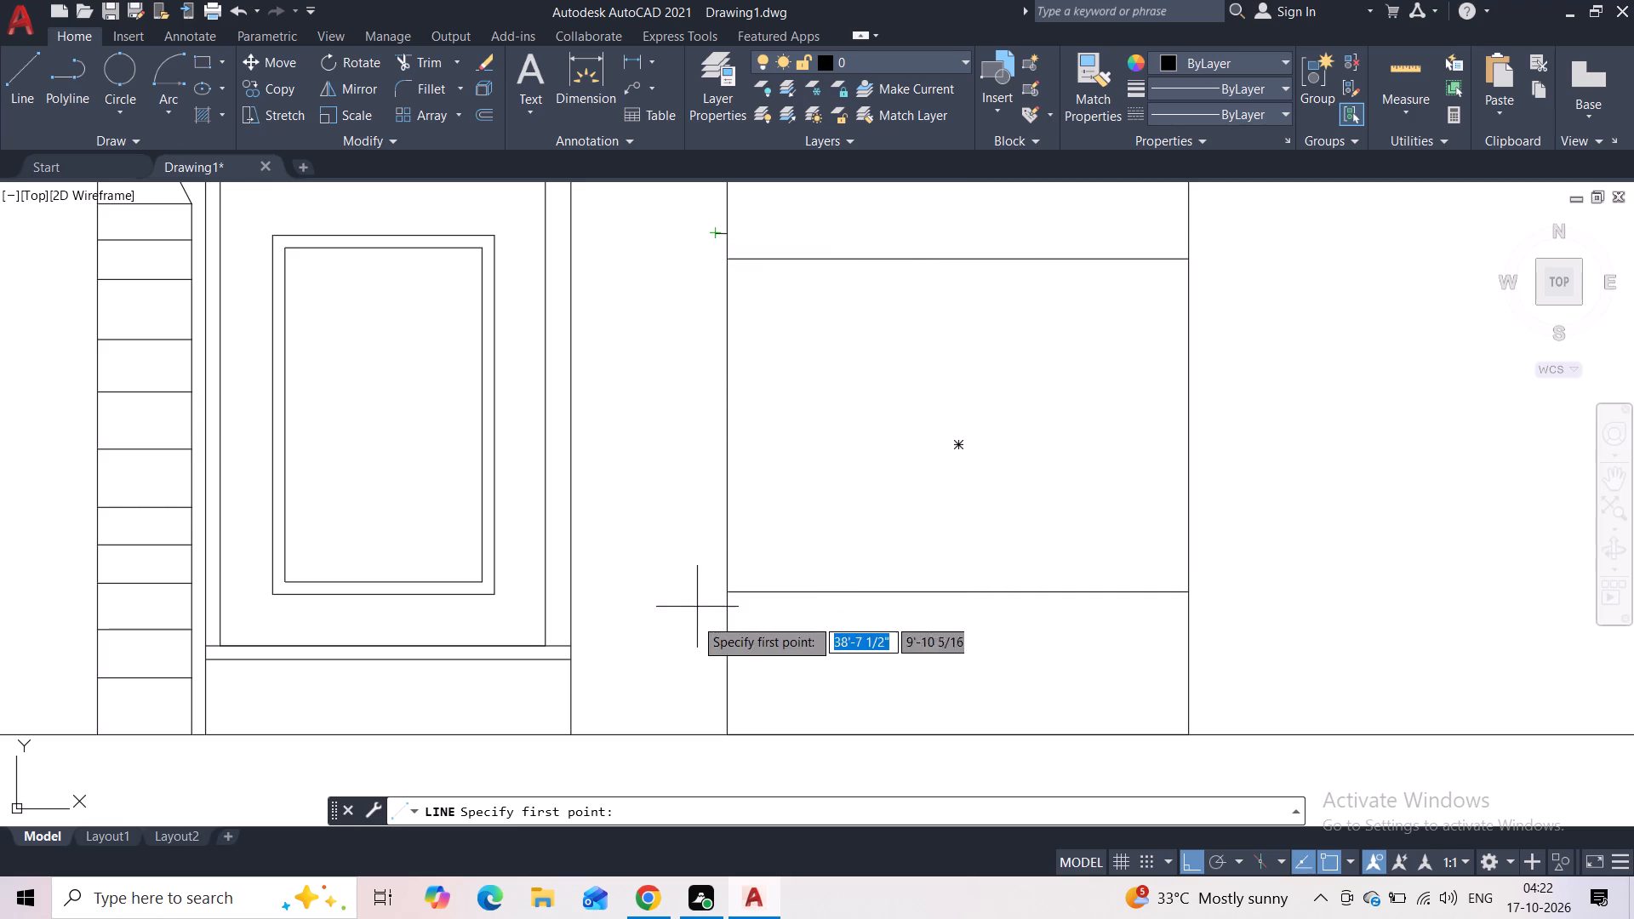
{"action": "left_click", "coordinate": [716, 729]}
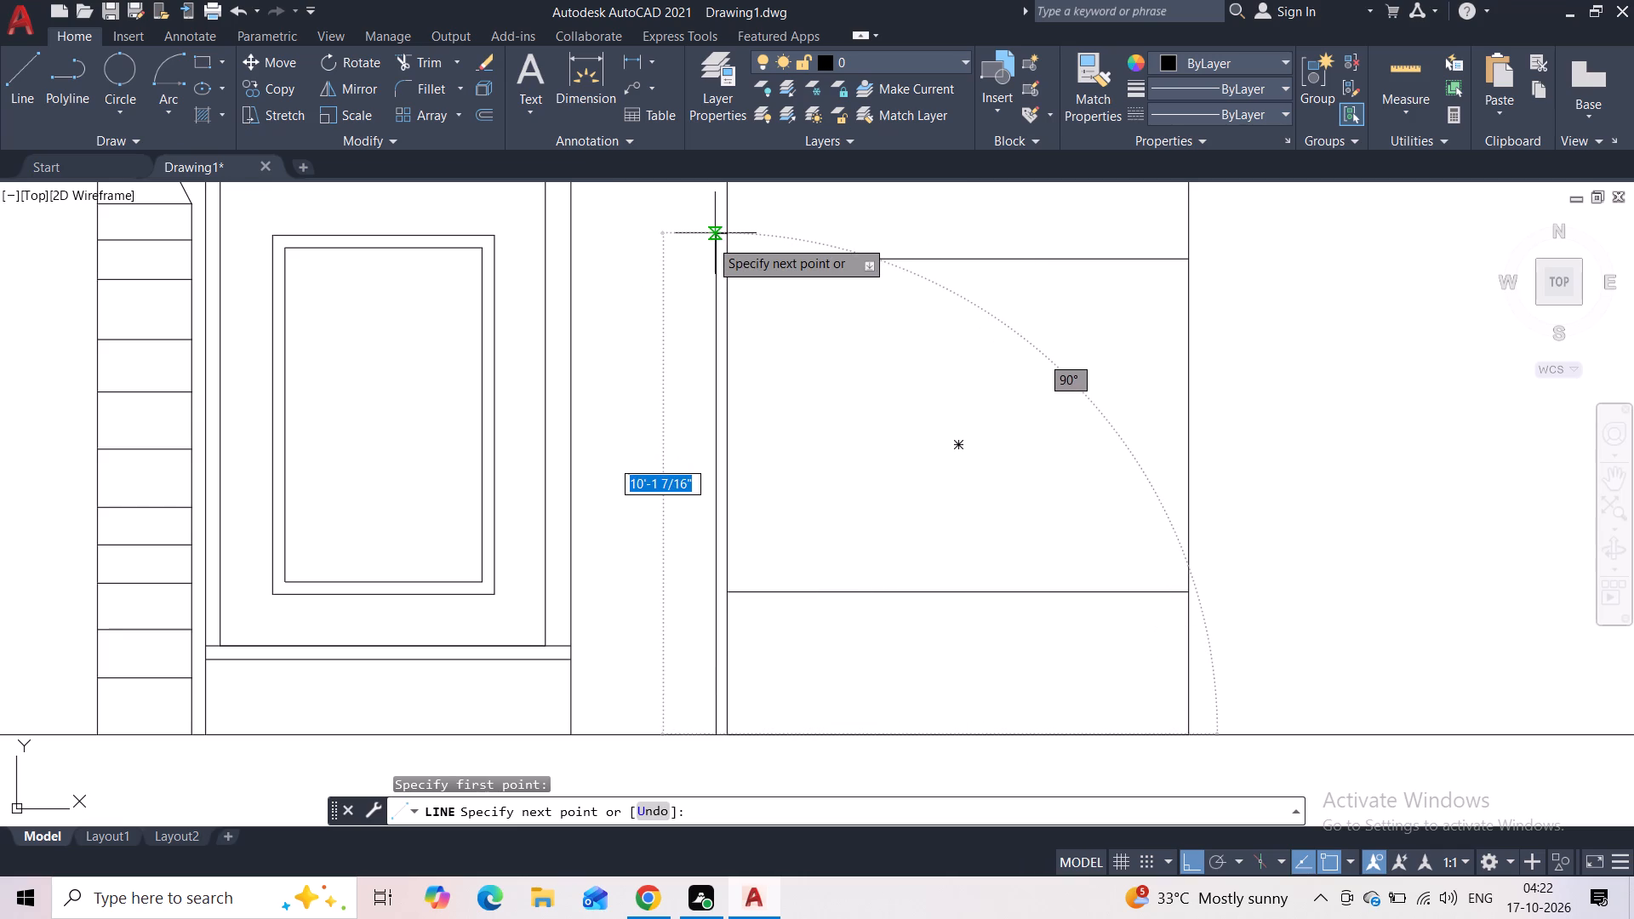
{"action": "middle_click_drag", "start_coordinate": [710, 231], "coordinate": [668, 507]}
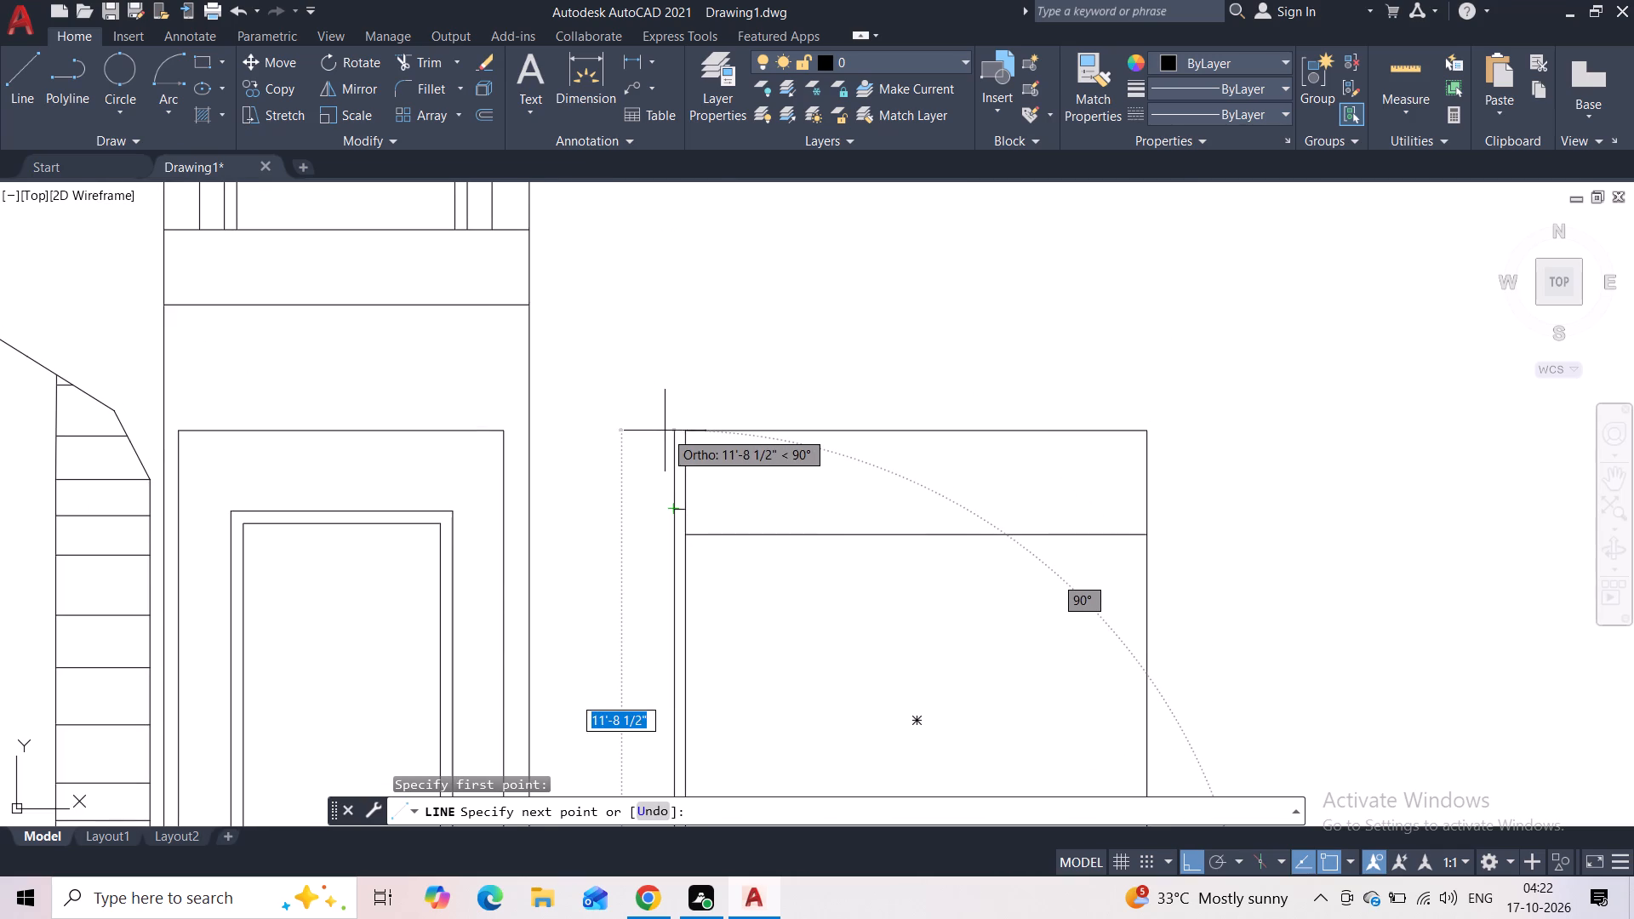
{"action": "left_click", "coordinate": [665, 410]}
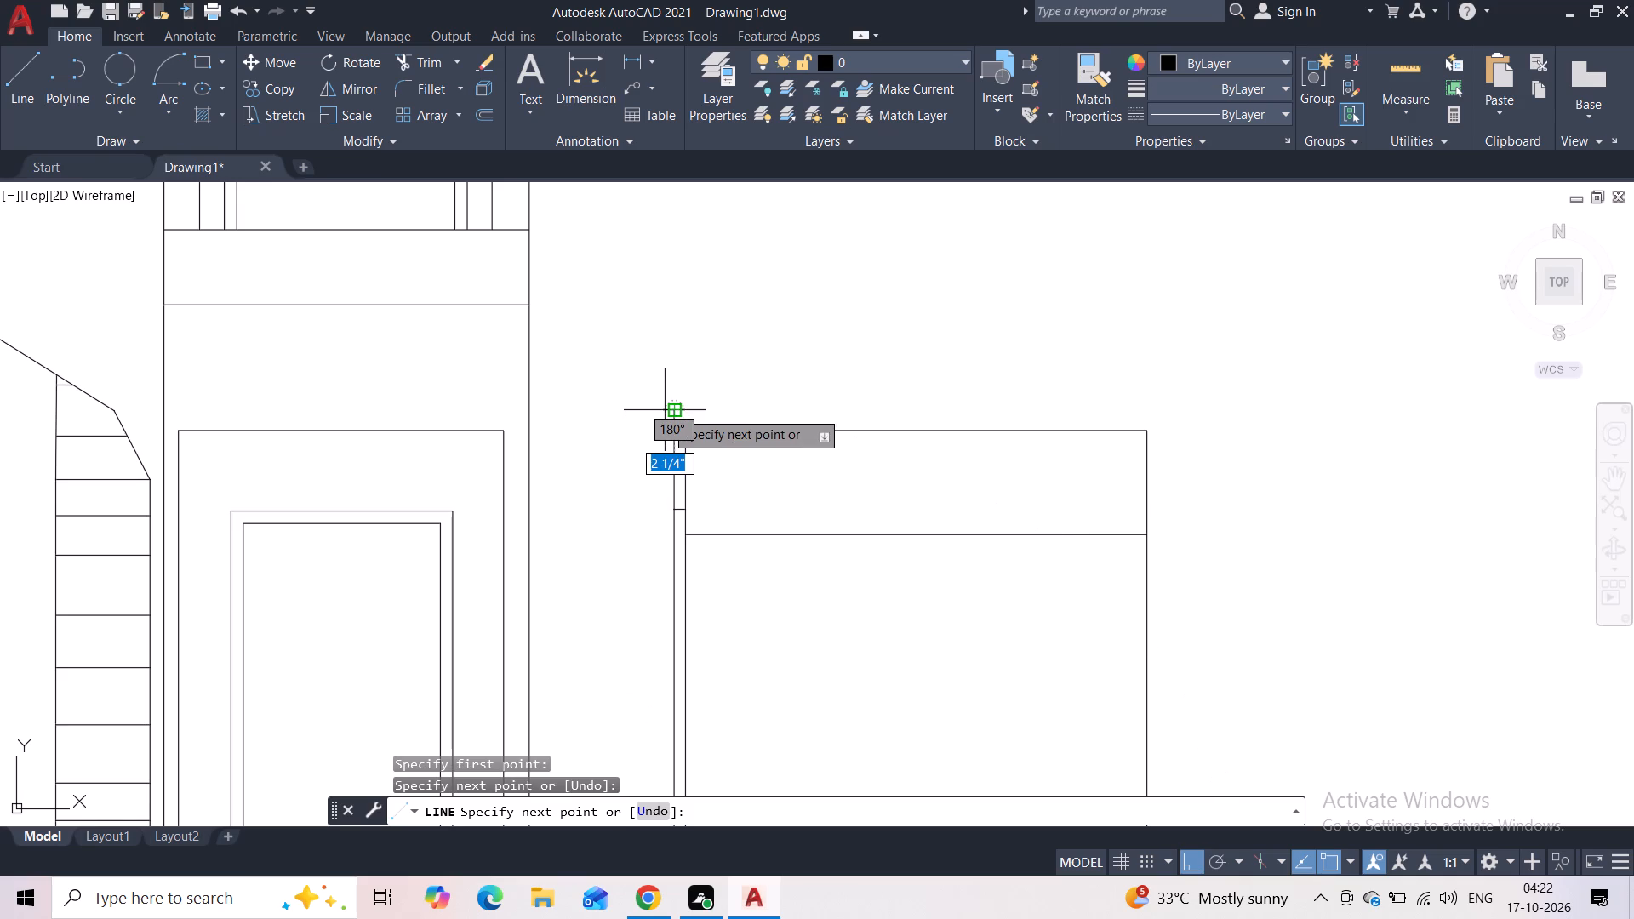
{"action": "key", "text": "Escape"}
{"action": "scroll", "coordinate": [674, 362], "scroll_direction": "down", "scroll_amount": 3}
{"action": "middle_click_drag", "start_coordinate": [769, 346], "coordinate": [764, 401]}
{"action": "scroll", "coordinate": [760, 403], "scroll_direction": "up", "scroll_amount": 1}
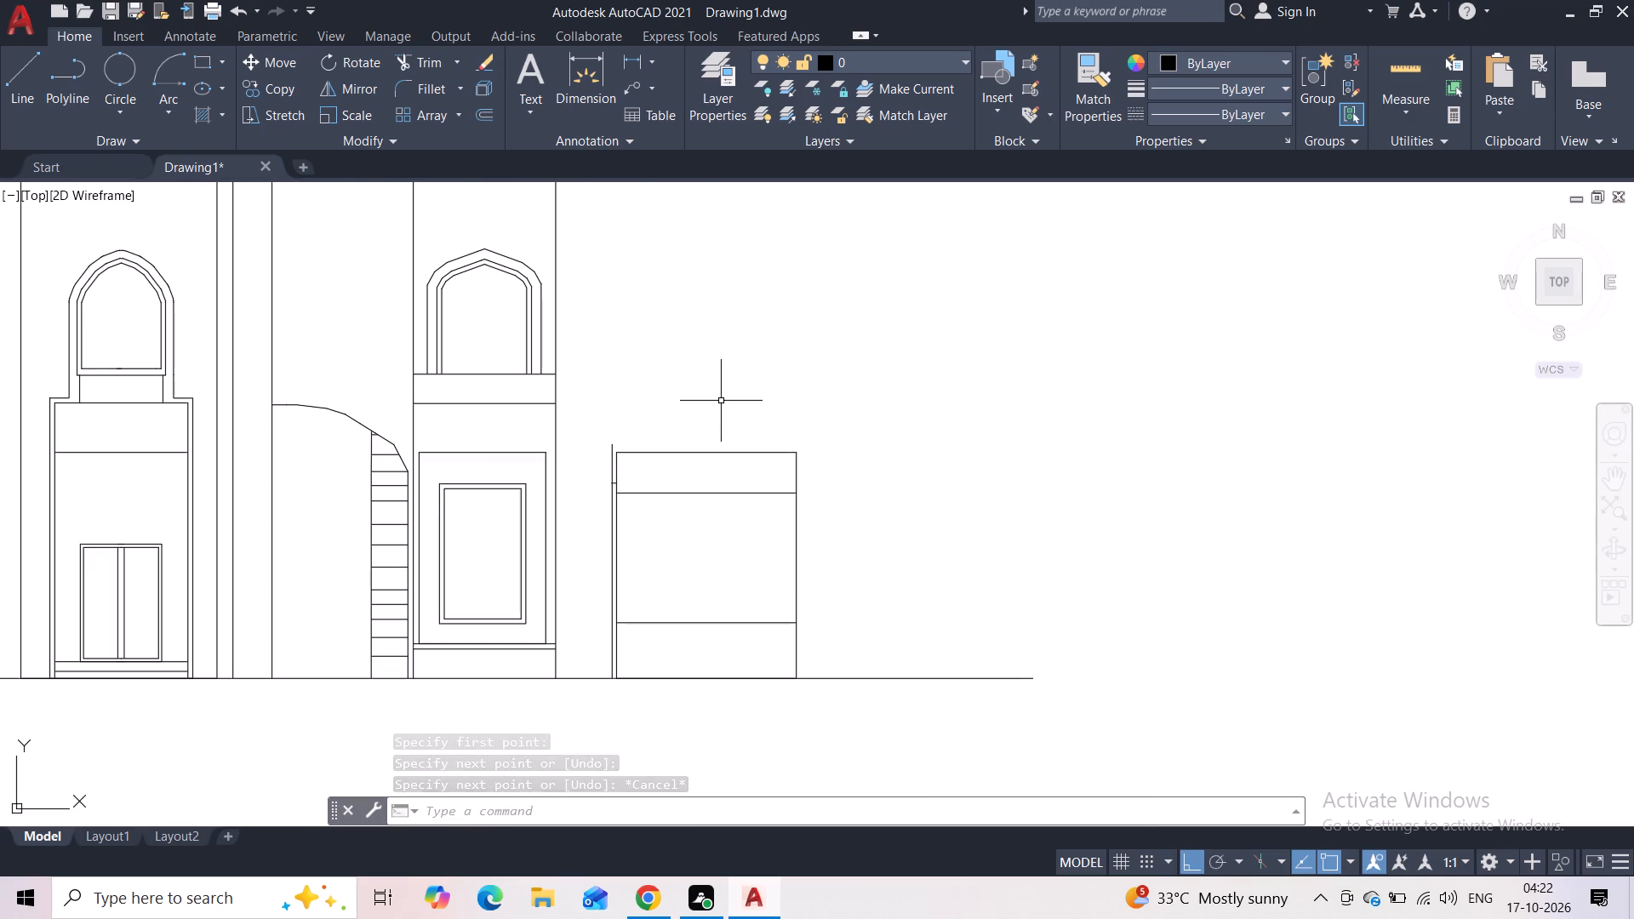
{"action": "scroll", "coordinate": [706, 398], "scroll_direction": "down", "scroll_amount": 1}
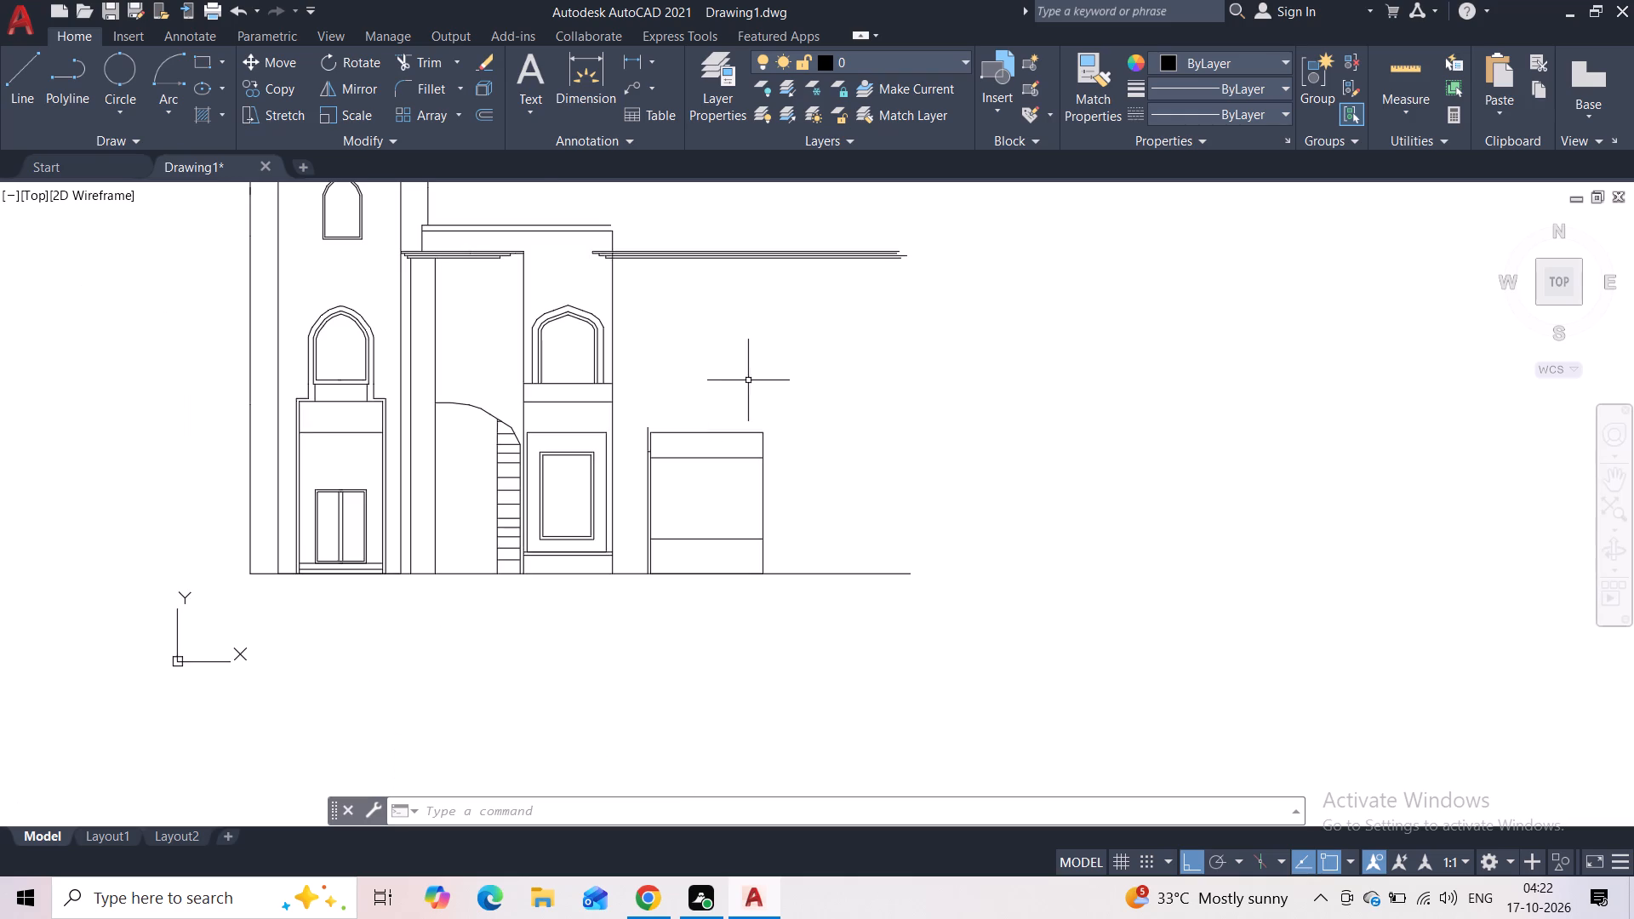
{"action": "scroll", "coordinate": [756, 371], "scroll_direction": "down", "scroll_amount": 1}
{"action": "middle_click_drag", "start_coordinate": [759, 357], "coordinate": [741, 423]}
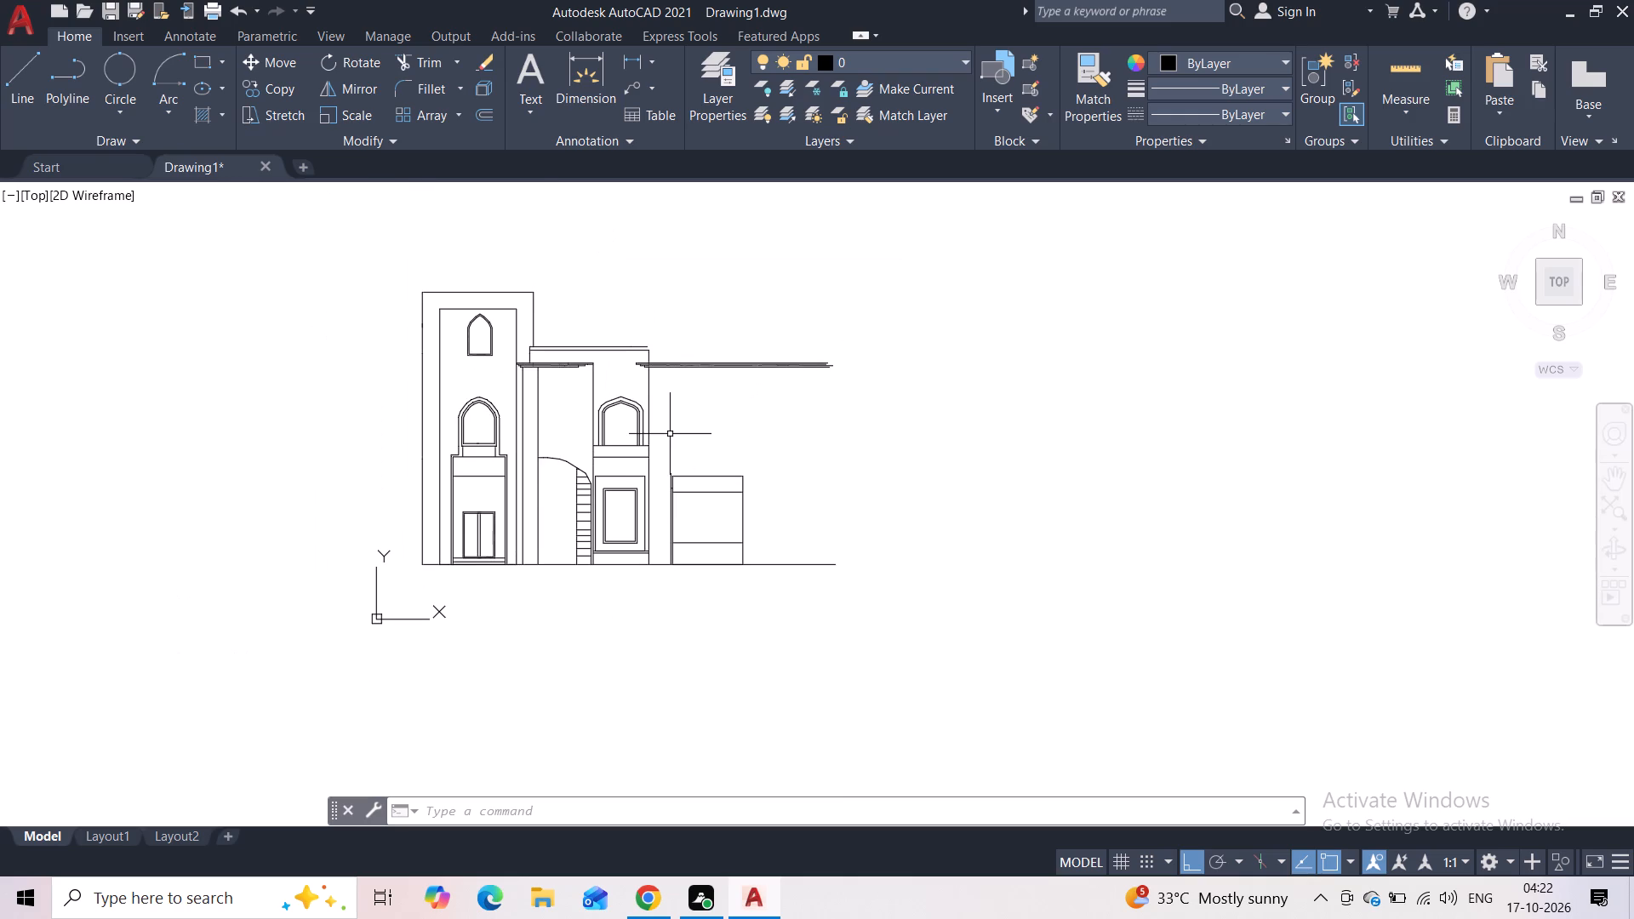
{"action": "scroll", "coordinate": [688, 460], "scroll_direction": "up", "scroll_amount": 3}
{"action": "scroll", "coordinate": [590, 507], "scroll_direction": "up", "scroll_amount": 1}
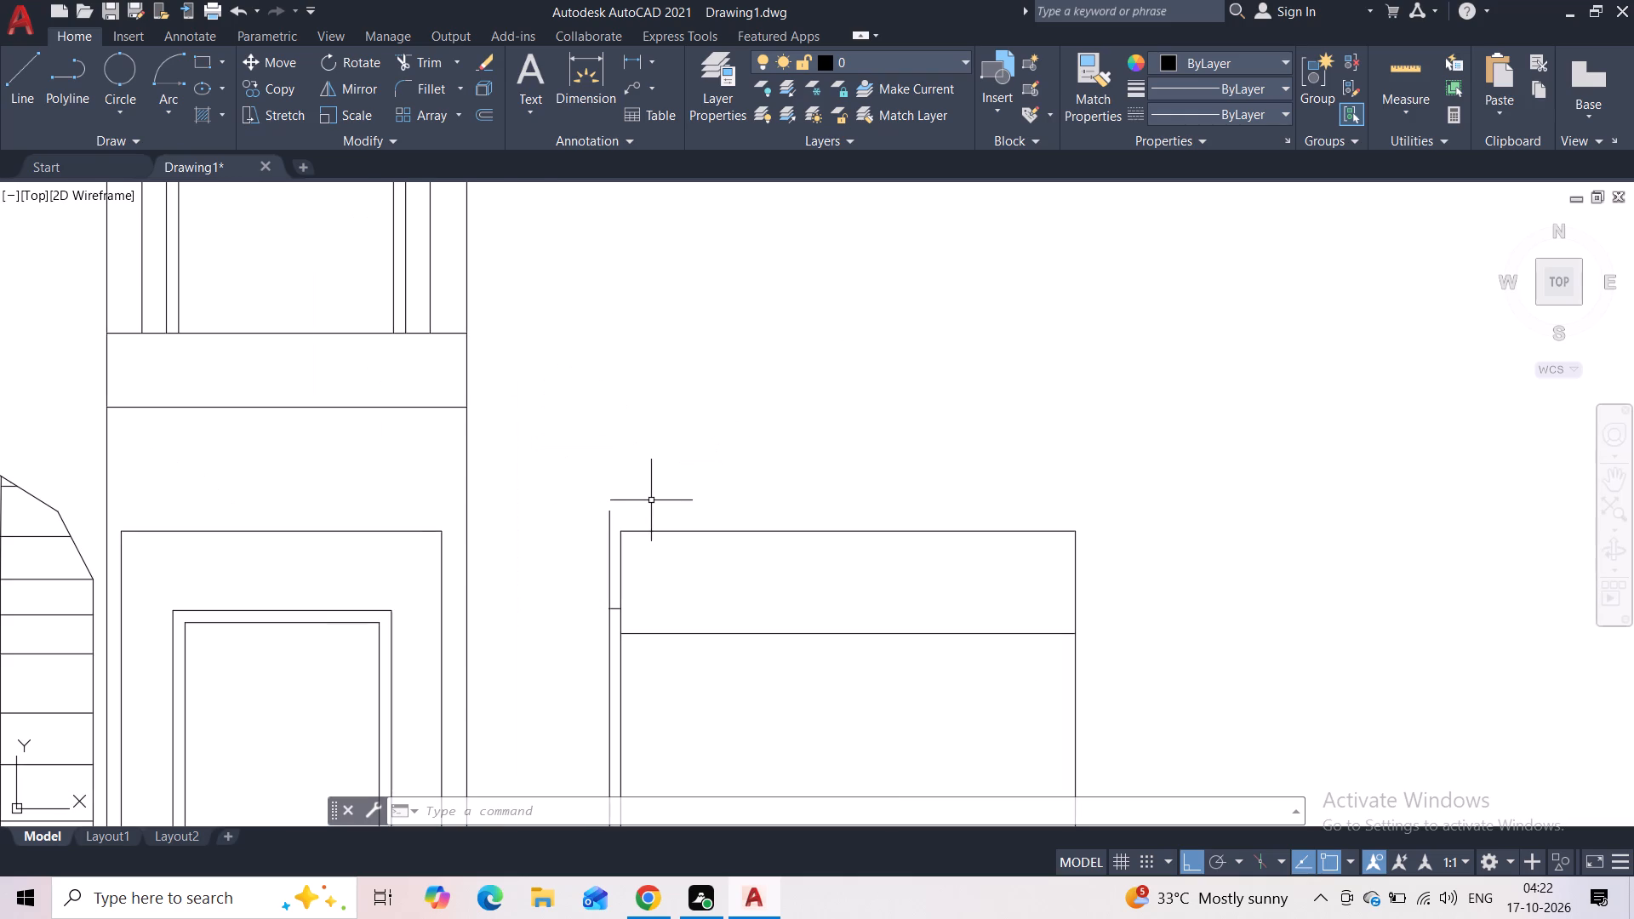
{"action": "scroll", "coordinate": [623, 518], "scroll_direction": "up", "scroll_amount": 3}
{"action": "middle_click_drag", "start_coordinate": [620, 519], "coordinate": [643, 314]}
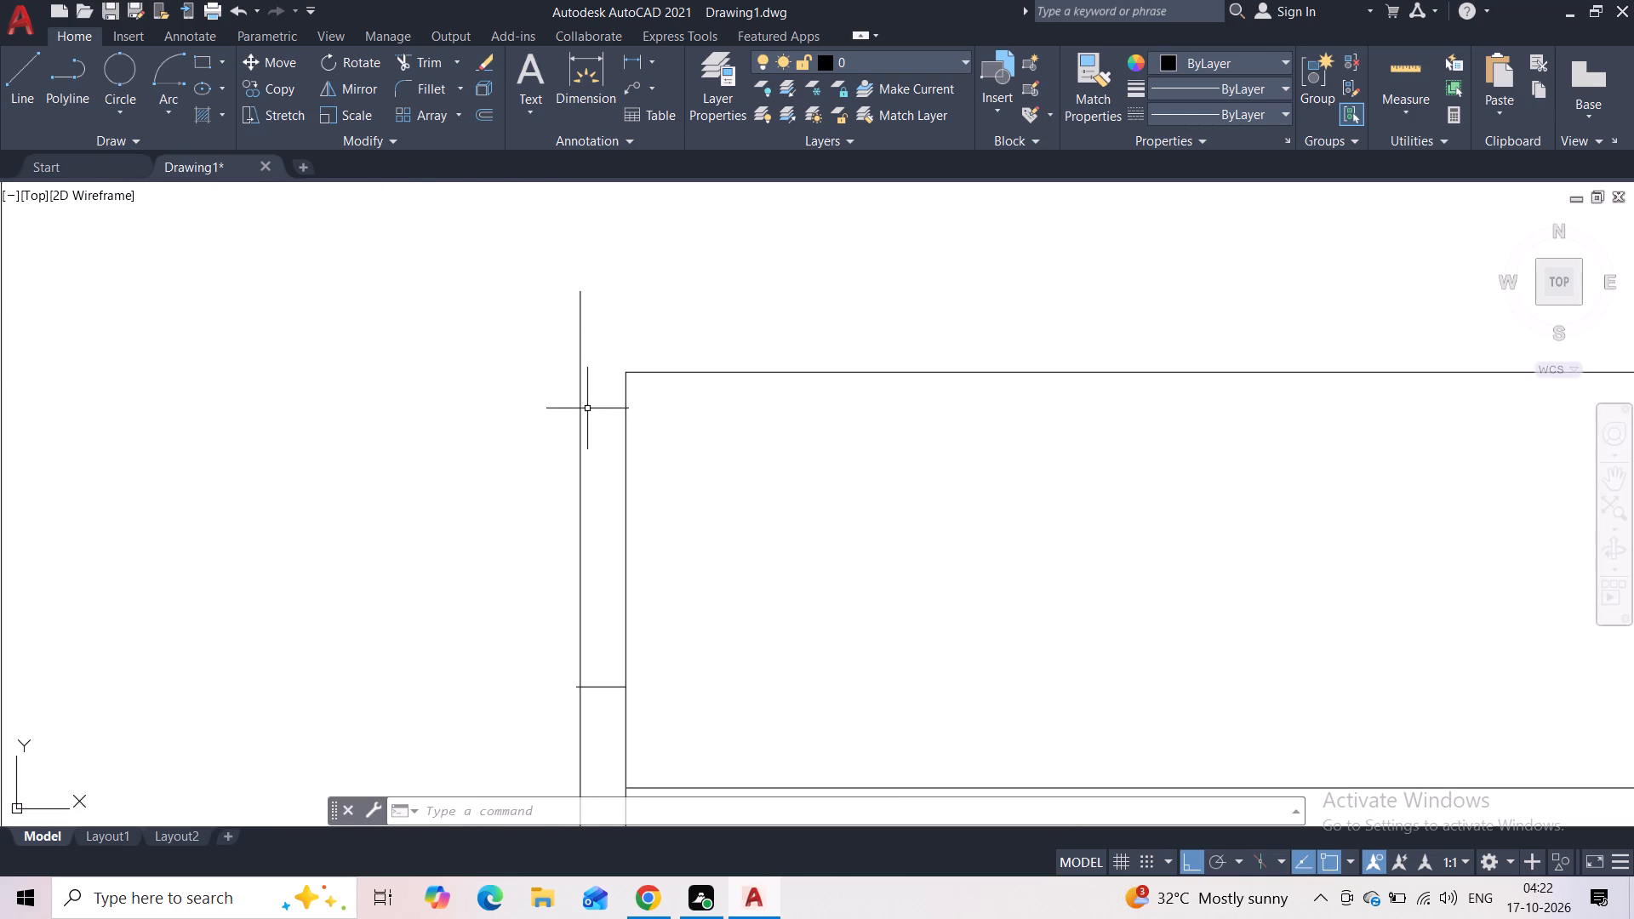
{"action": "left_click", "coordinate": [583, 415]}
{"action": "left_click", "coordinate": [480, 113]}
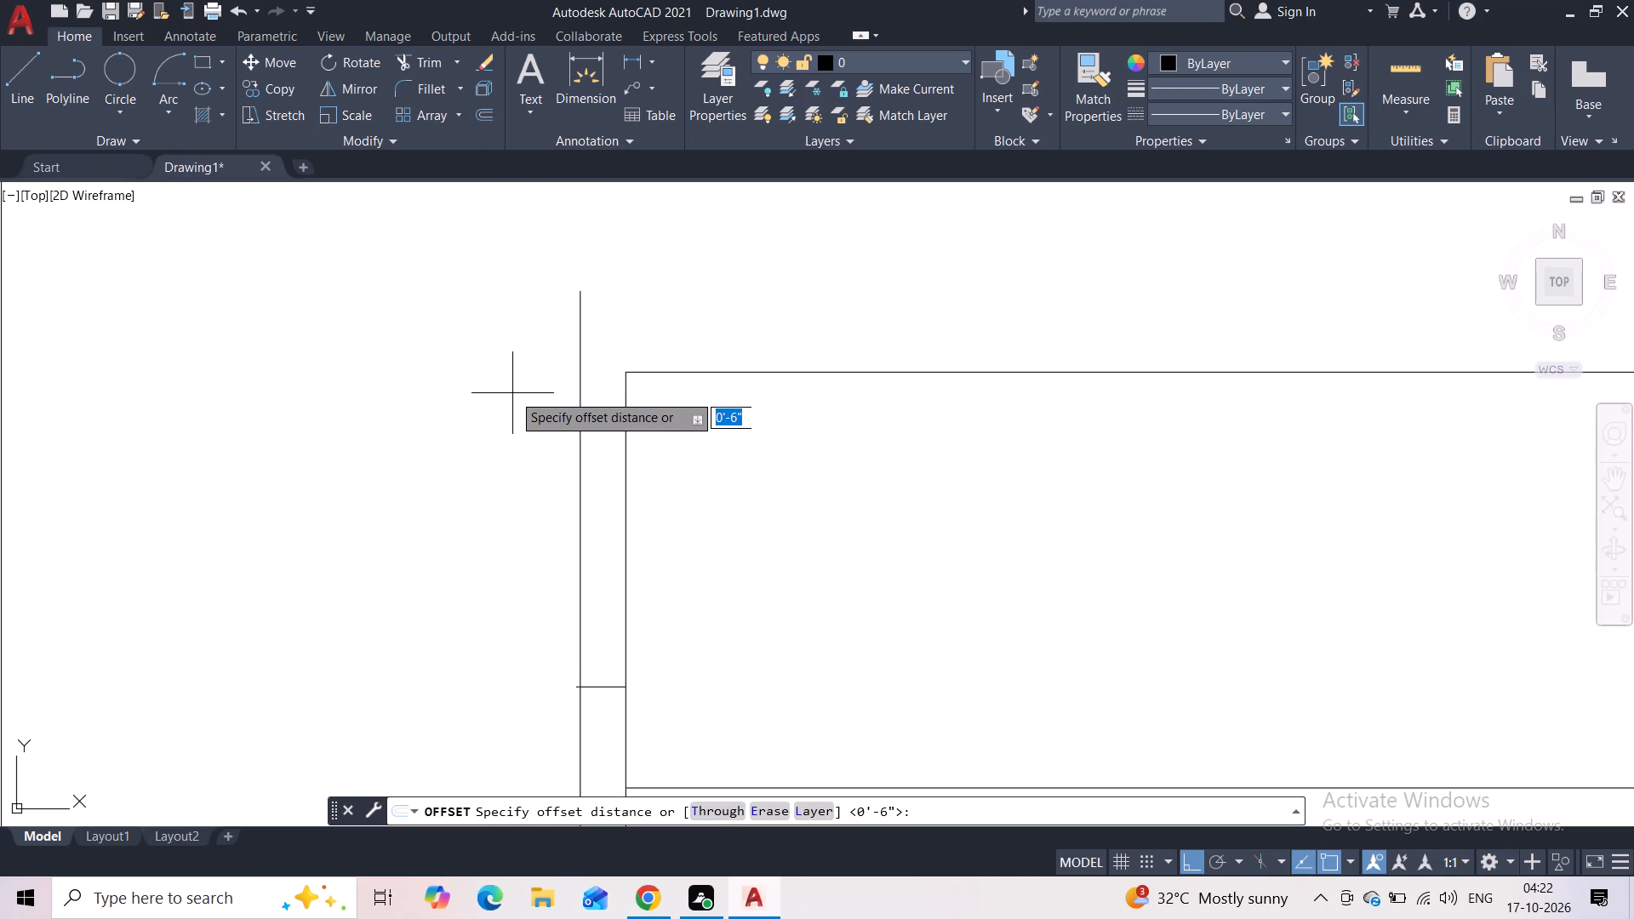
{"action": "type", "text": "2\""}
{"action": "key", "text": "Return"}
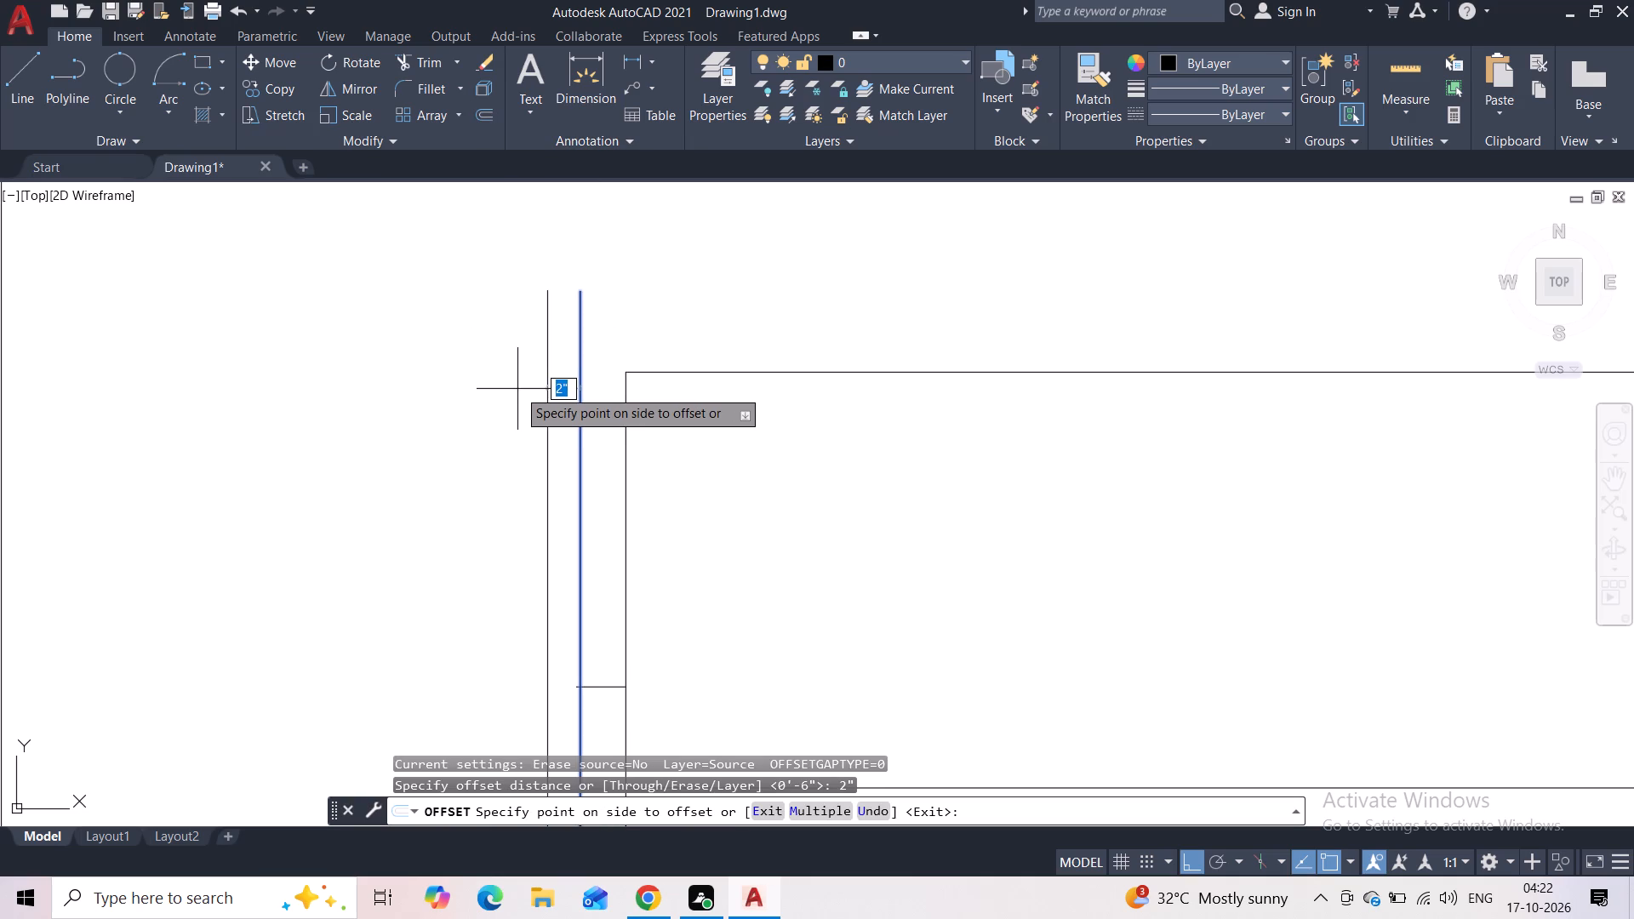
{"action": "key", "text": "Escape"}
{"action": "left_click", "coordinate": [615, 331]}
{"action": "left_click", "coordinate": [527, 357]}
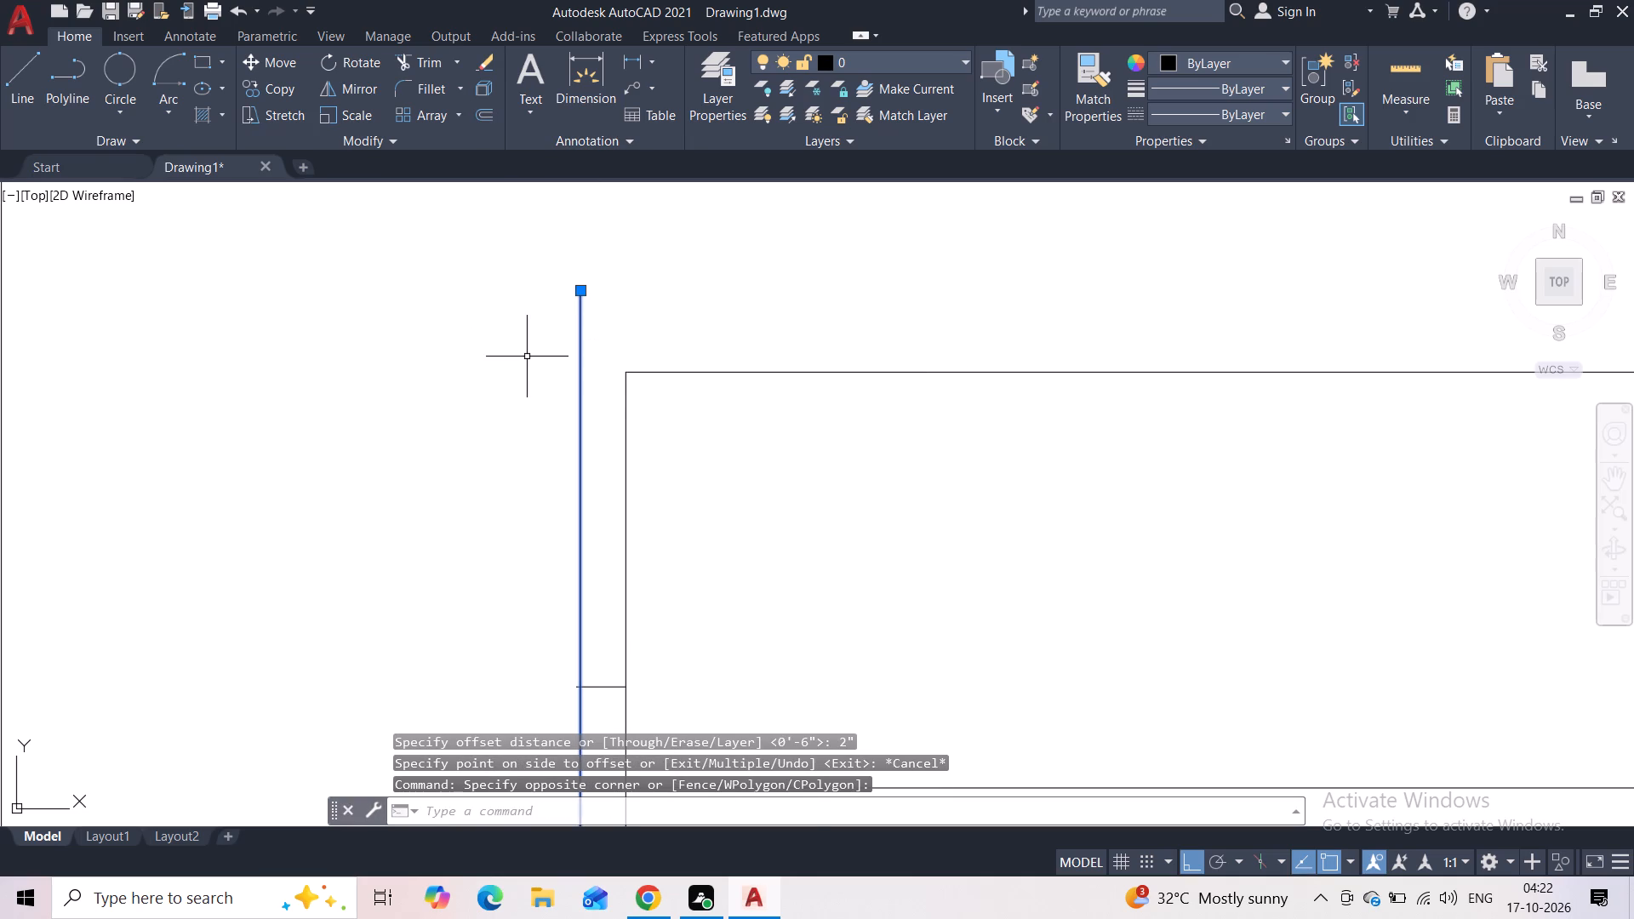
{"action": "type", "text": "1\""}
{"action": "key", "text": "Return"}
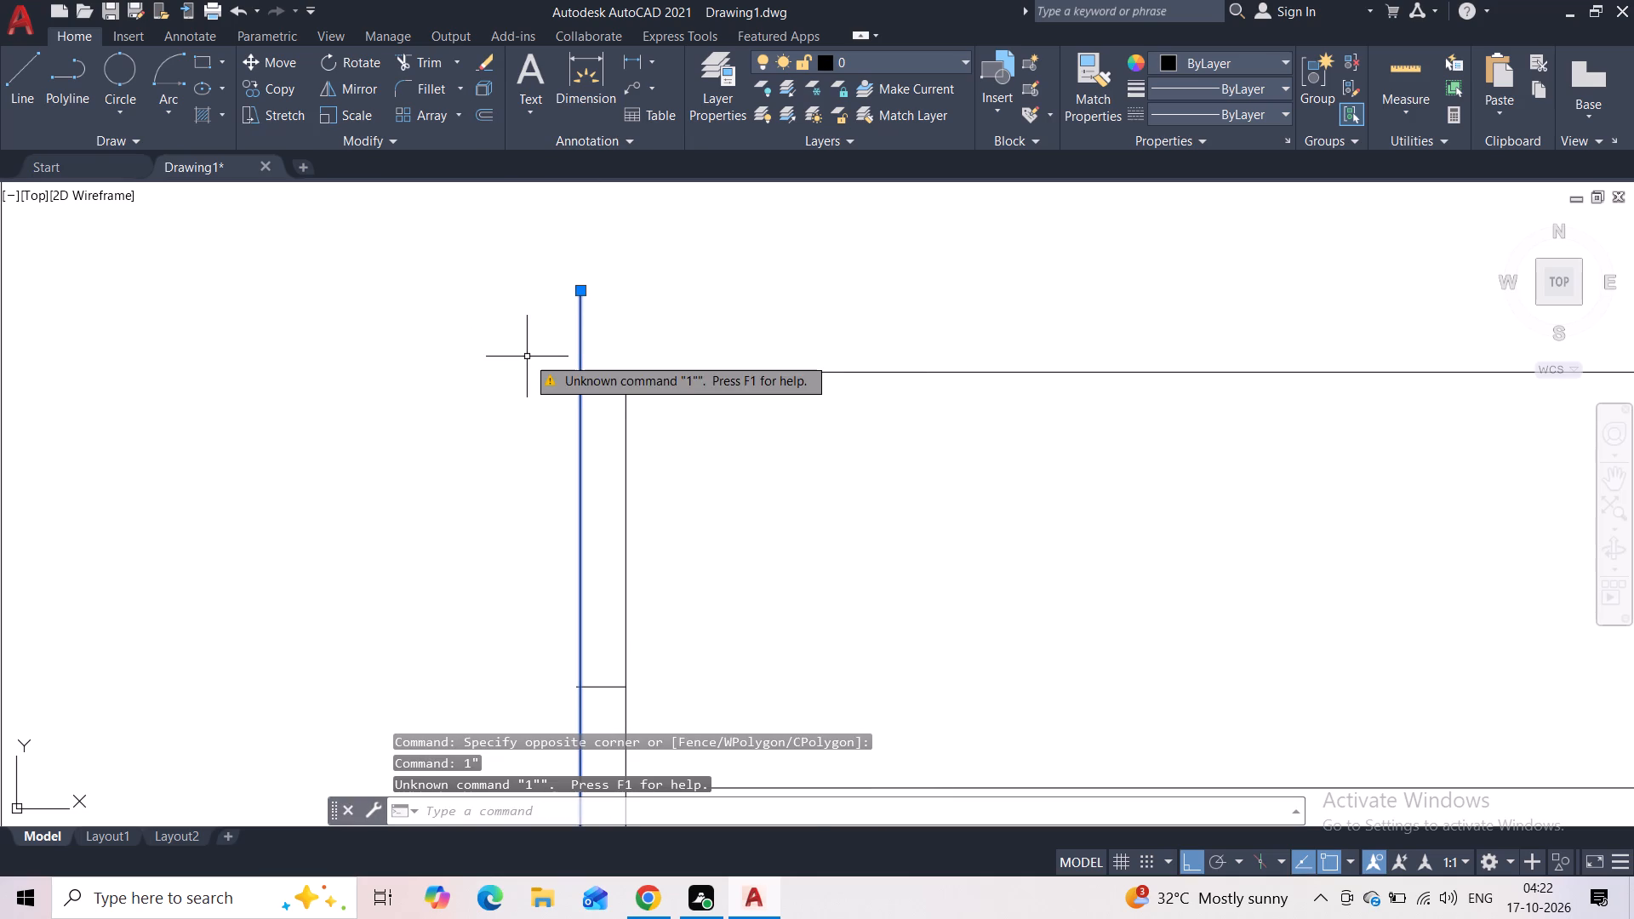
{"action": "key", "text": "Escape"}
Offset the tall vertical line beside the banded rectangle by 1" toward the outer wall bay.
{"action": "left_click", "coordinate": [620, 298]}
{"action": "left_click", "coordinate": [564, 334]}
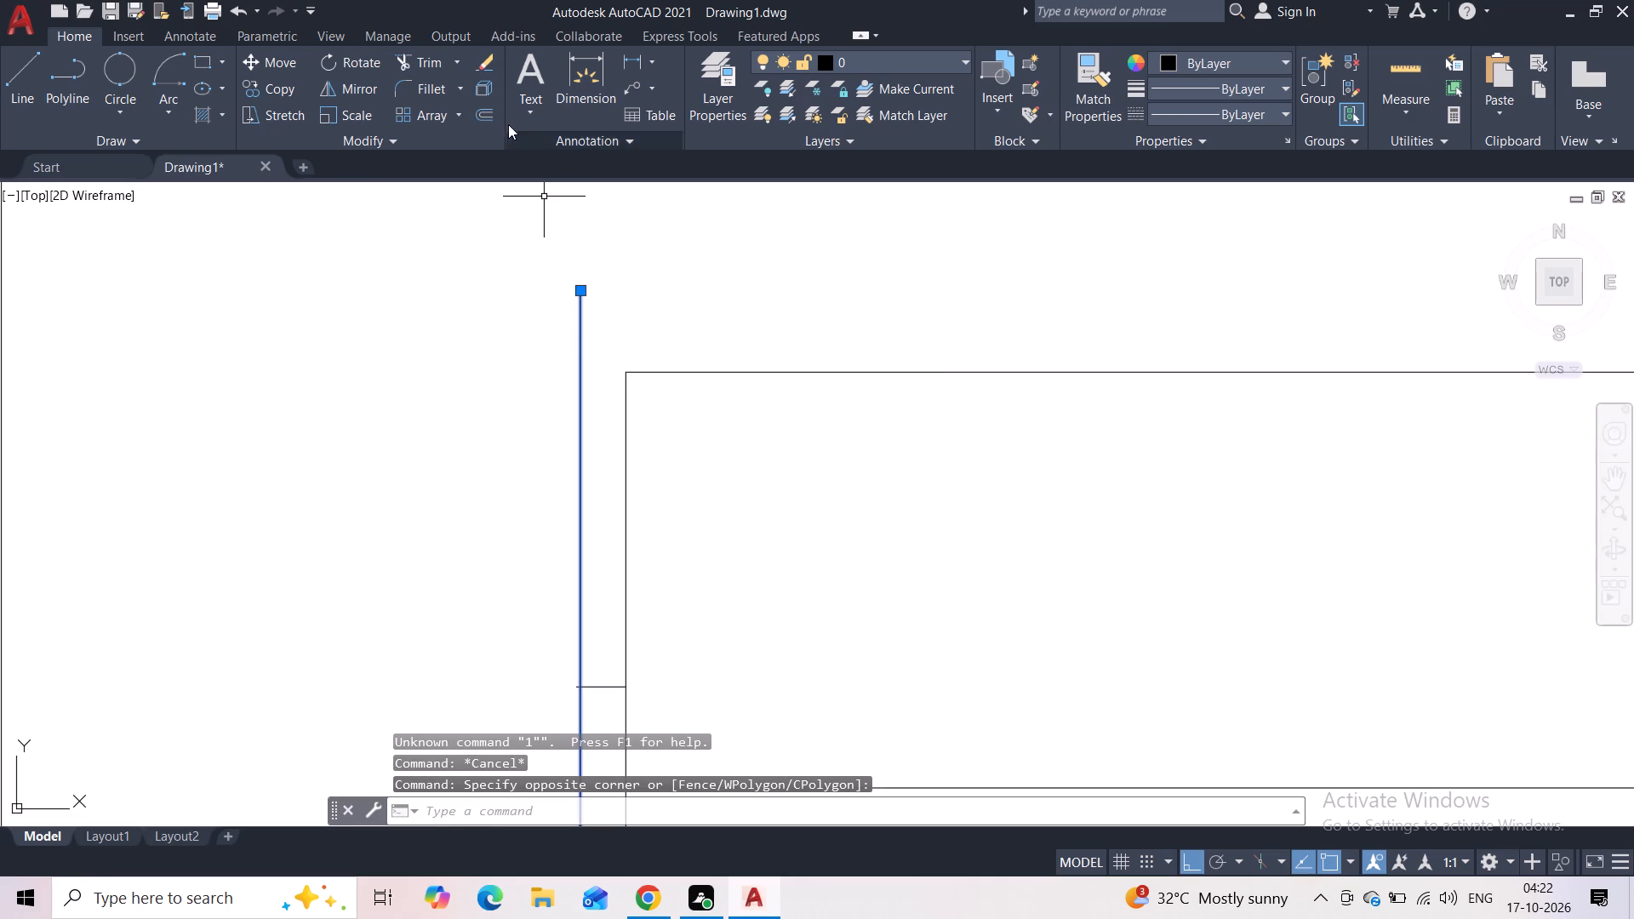
{"action": "left_click", "coordinate": [492, 112]}
{"action": "type", "text": "1\""}
{"action": "key", "text": "Return"}
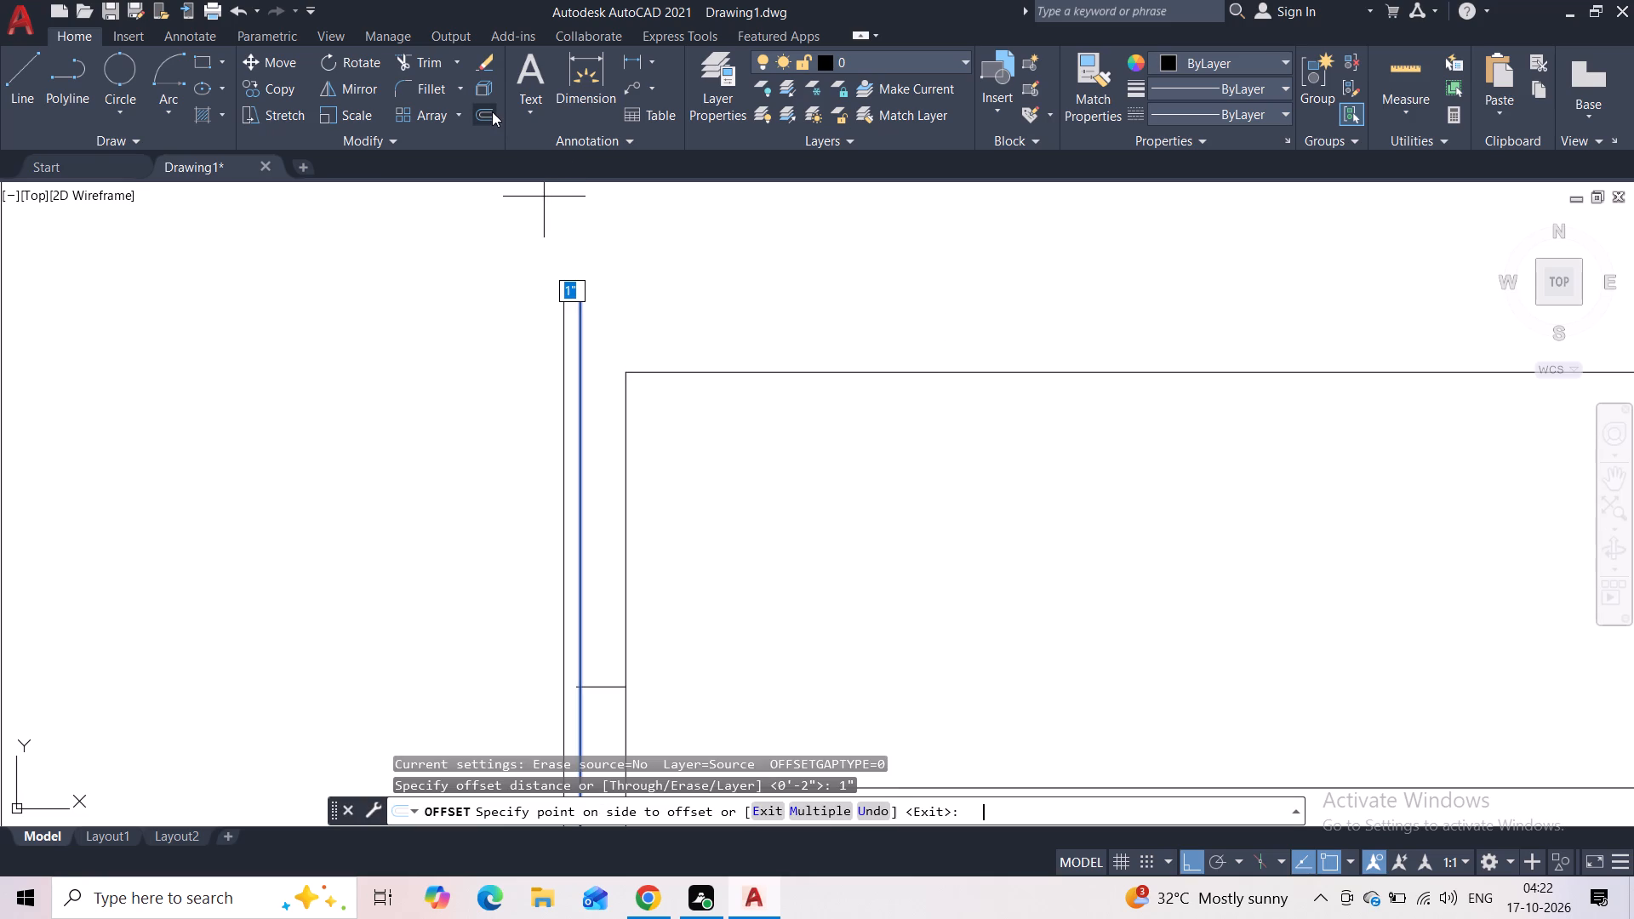
{"action": "left_click", "coordinate": [492, 111]}
{"action": "left_click", "coordinate": [444, 325]}
Erase the original vertical line between the new offset copy and the banded rectangle.
{"action": "scroll", "coordinate": [584, 485], "scroll_direction": "down", "scroll_amount": 3}
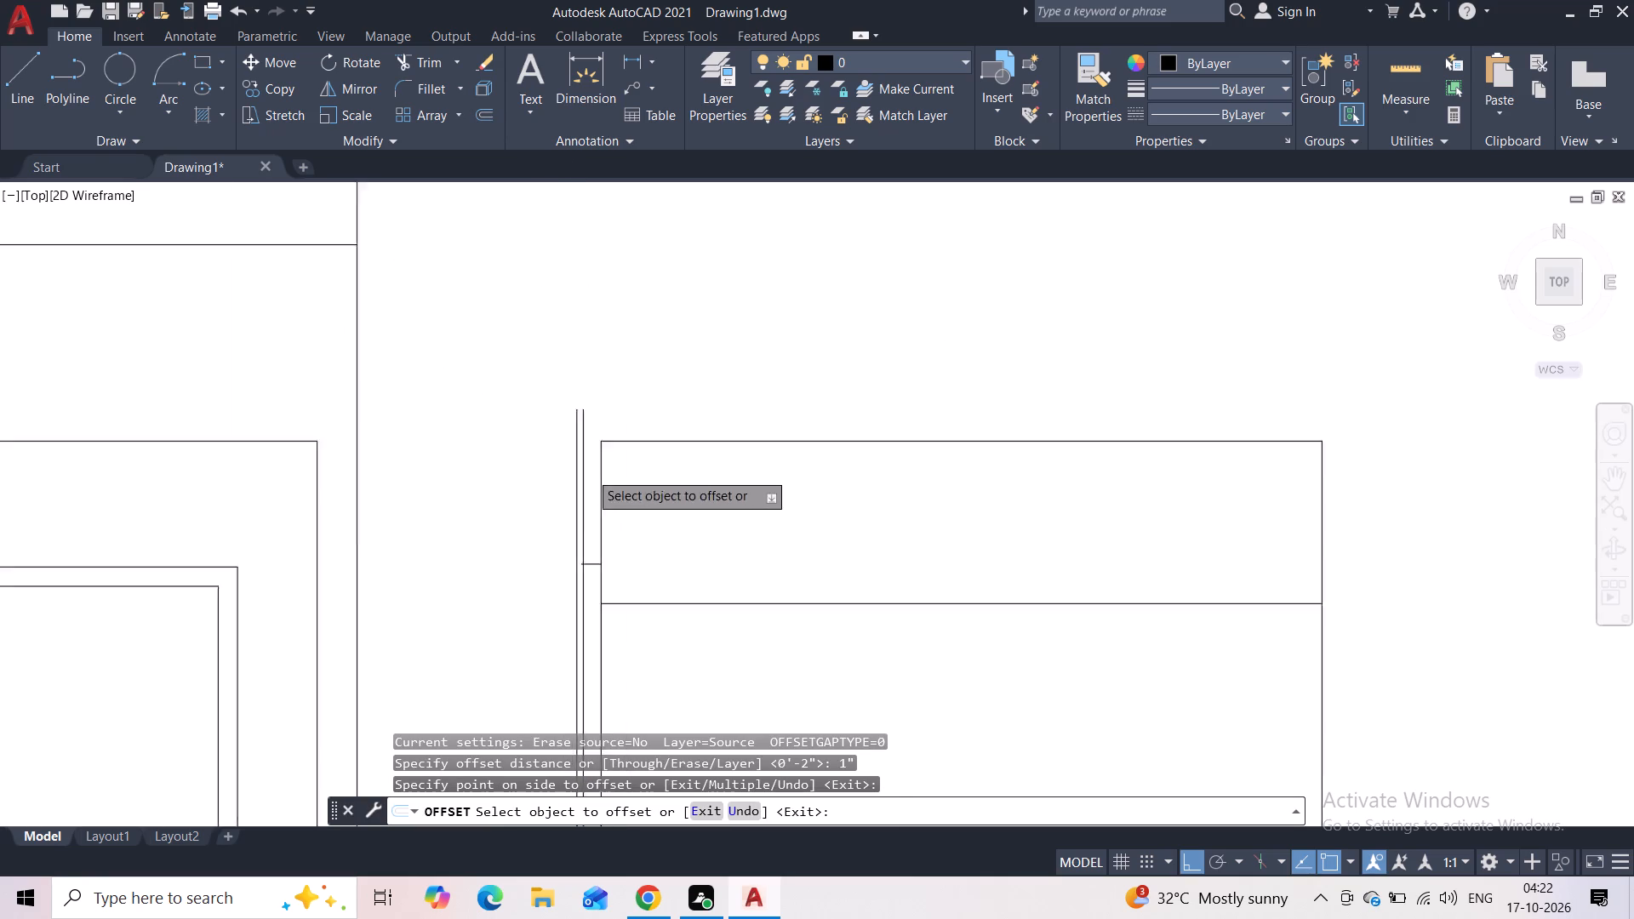
{"action": "scroll", "coordinate": [589, 471], "scroll_direction": "down", "scroll_amount": 2}
{"action": "scroll", "coordinate": [757, 411], "scroll_direction": "down", "scroll_amount": 1}
{"action": "scroll", "coordinate": [688, 437], "scroll_direction": "up", "scroll_amount": 2}
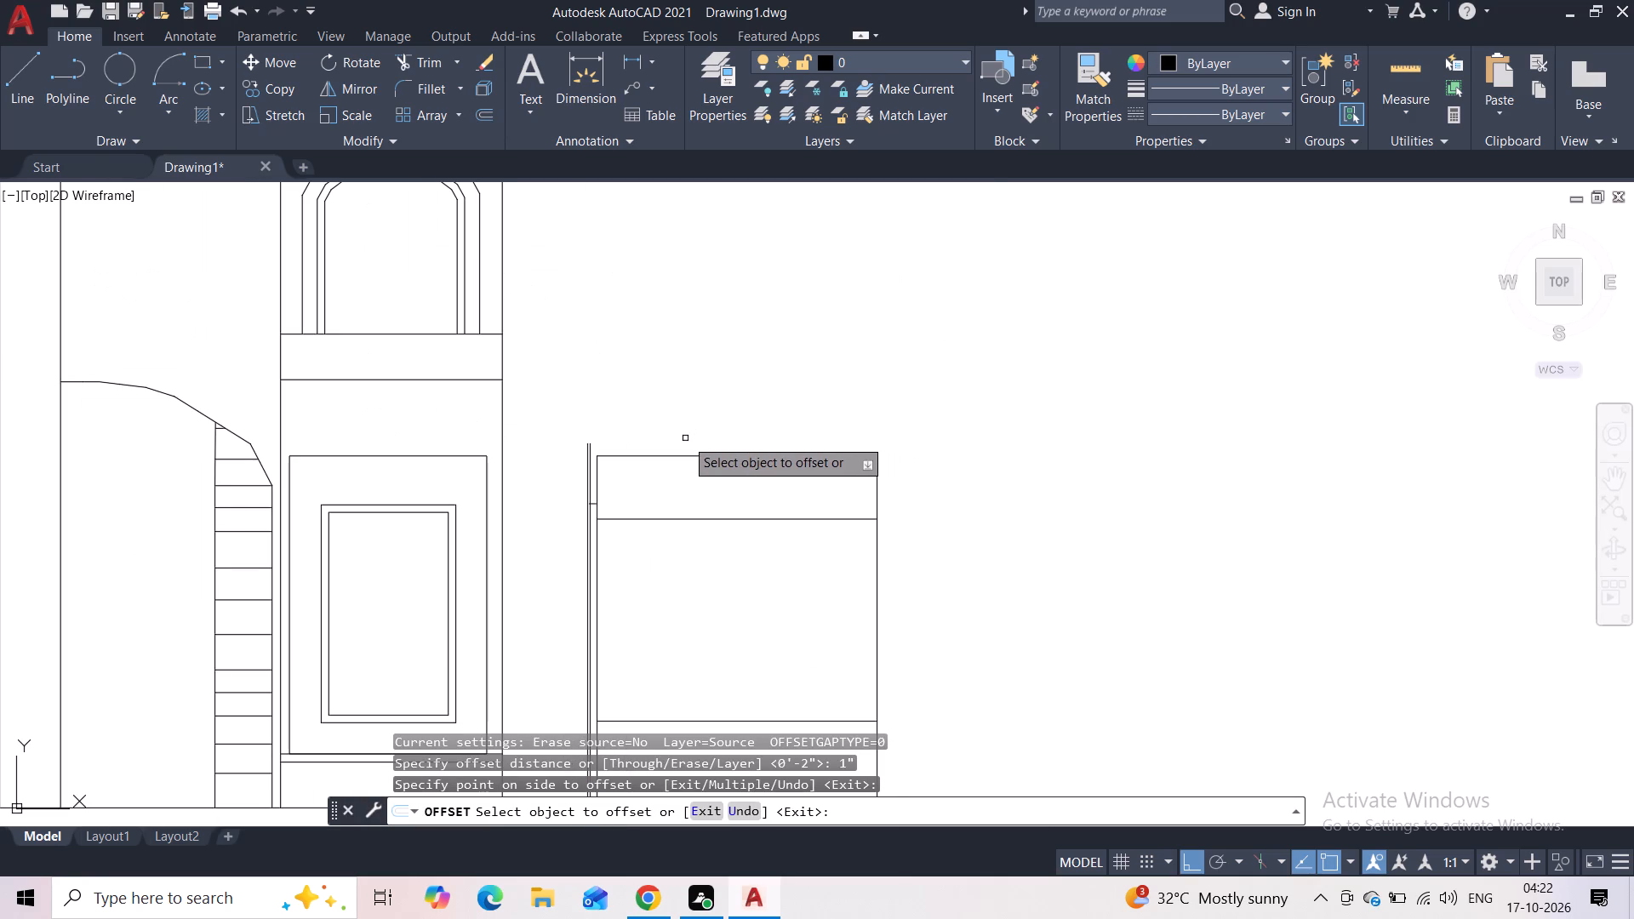
{"action": "scroll", "coordinate": [603, 473], "scroll_direction": "up", "scroll_amount": 2}
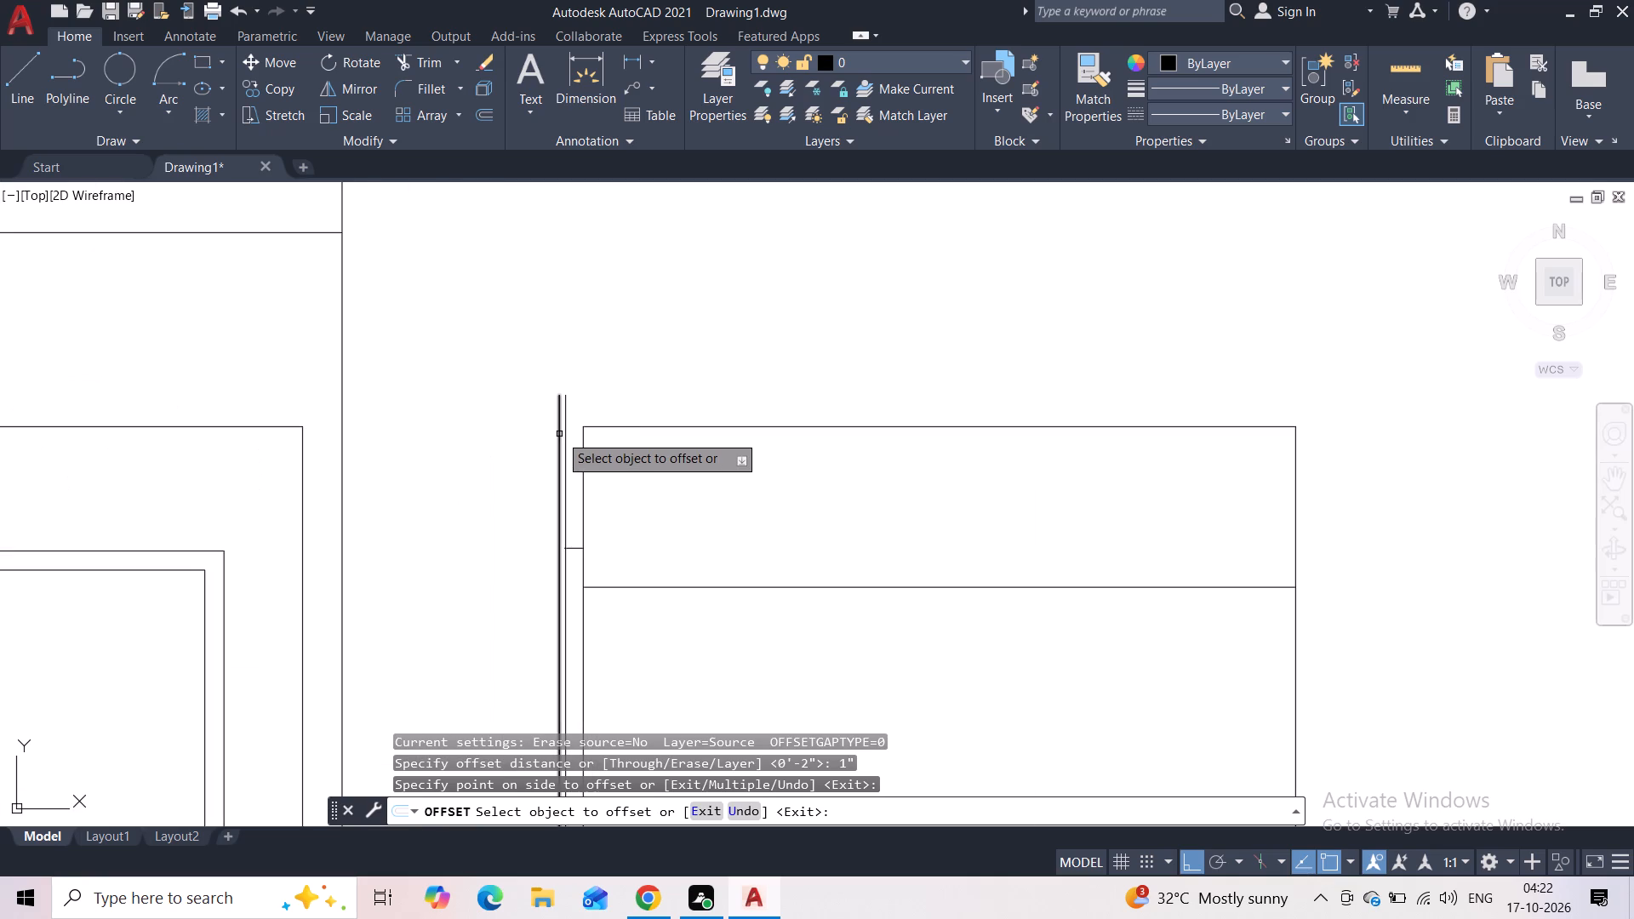
{"action": "key", "text": "Escape"}
{"action": "left_click", "coordinate": [564, 422]}
{"action": "key", "text": "Delete"}
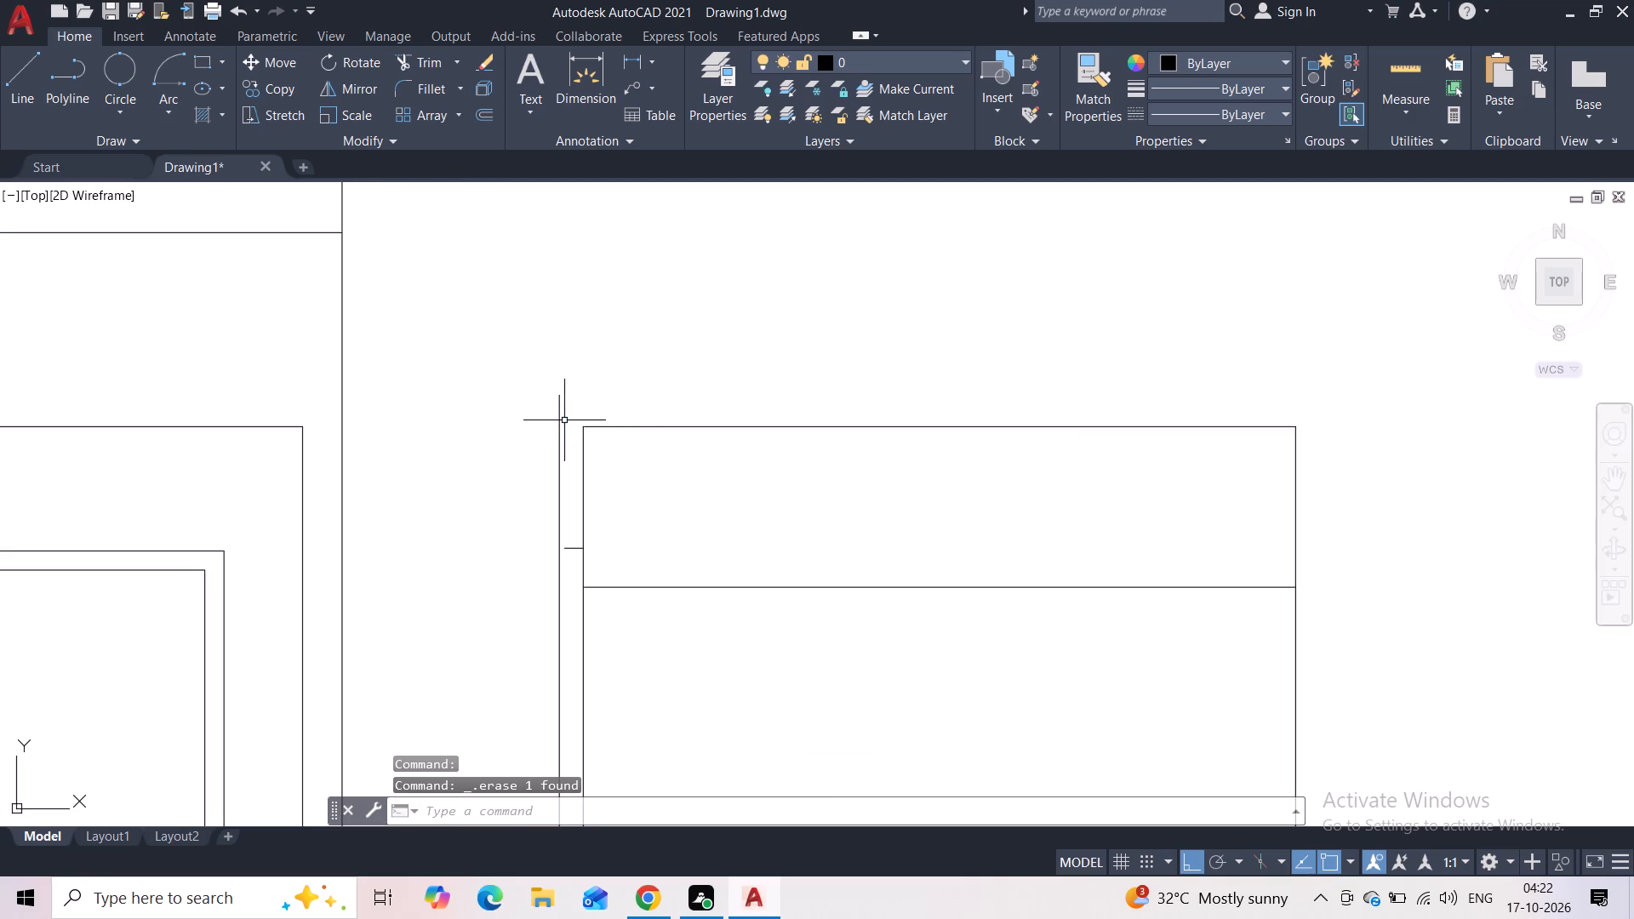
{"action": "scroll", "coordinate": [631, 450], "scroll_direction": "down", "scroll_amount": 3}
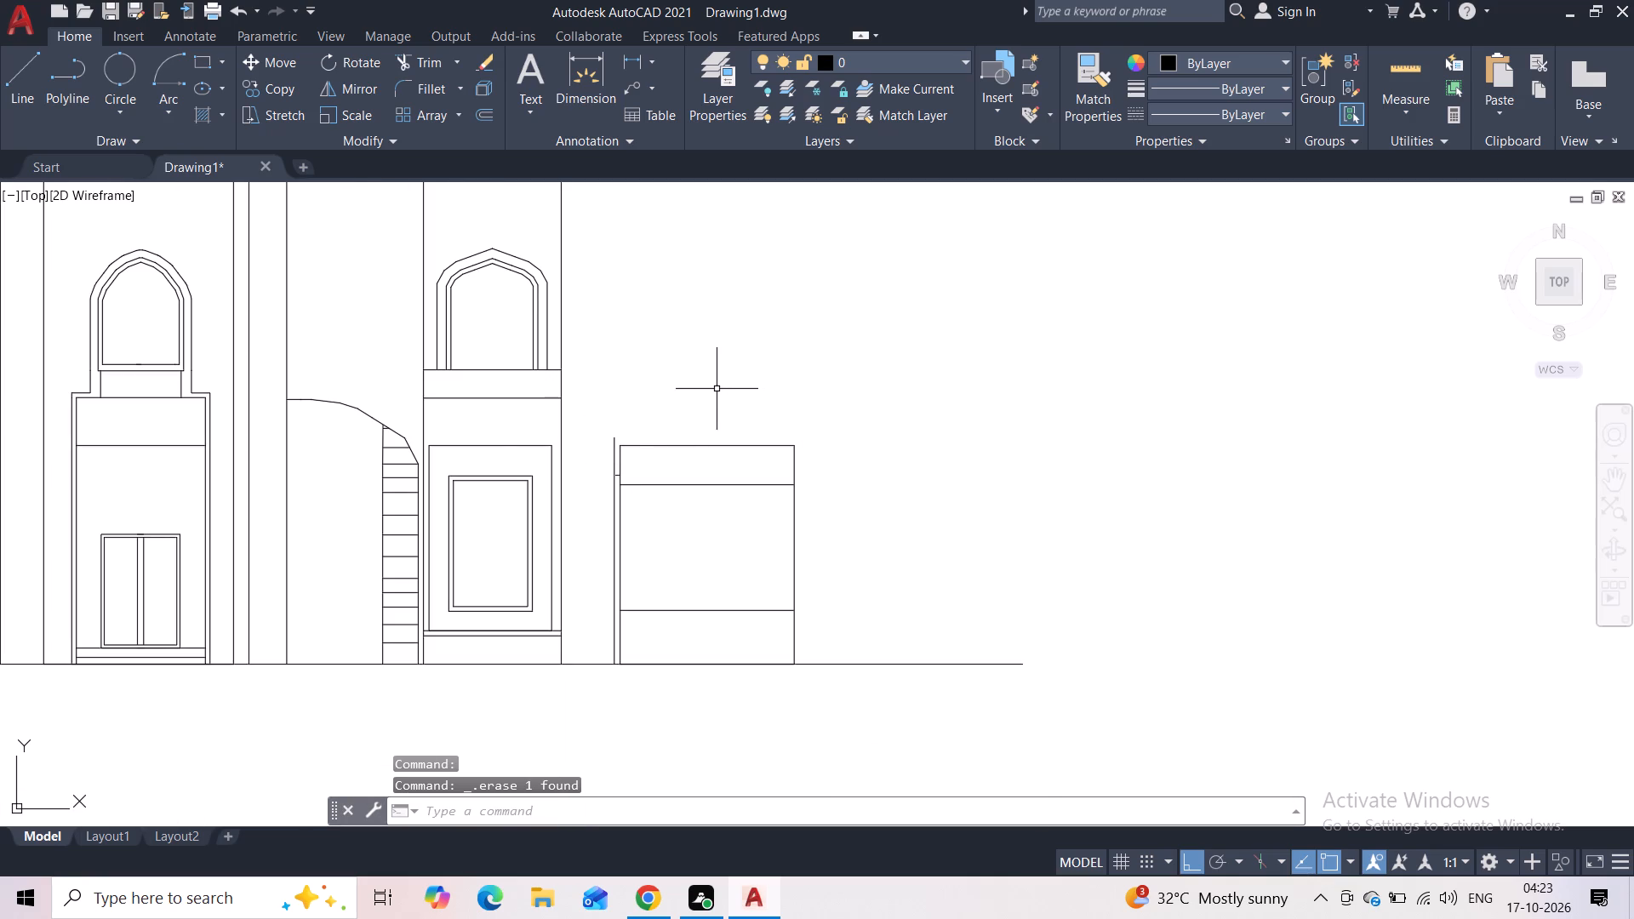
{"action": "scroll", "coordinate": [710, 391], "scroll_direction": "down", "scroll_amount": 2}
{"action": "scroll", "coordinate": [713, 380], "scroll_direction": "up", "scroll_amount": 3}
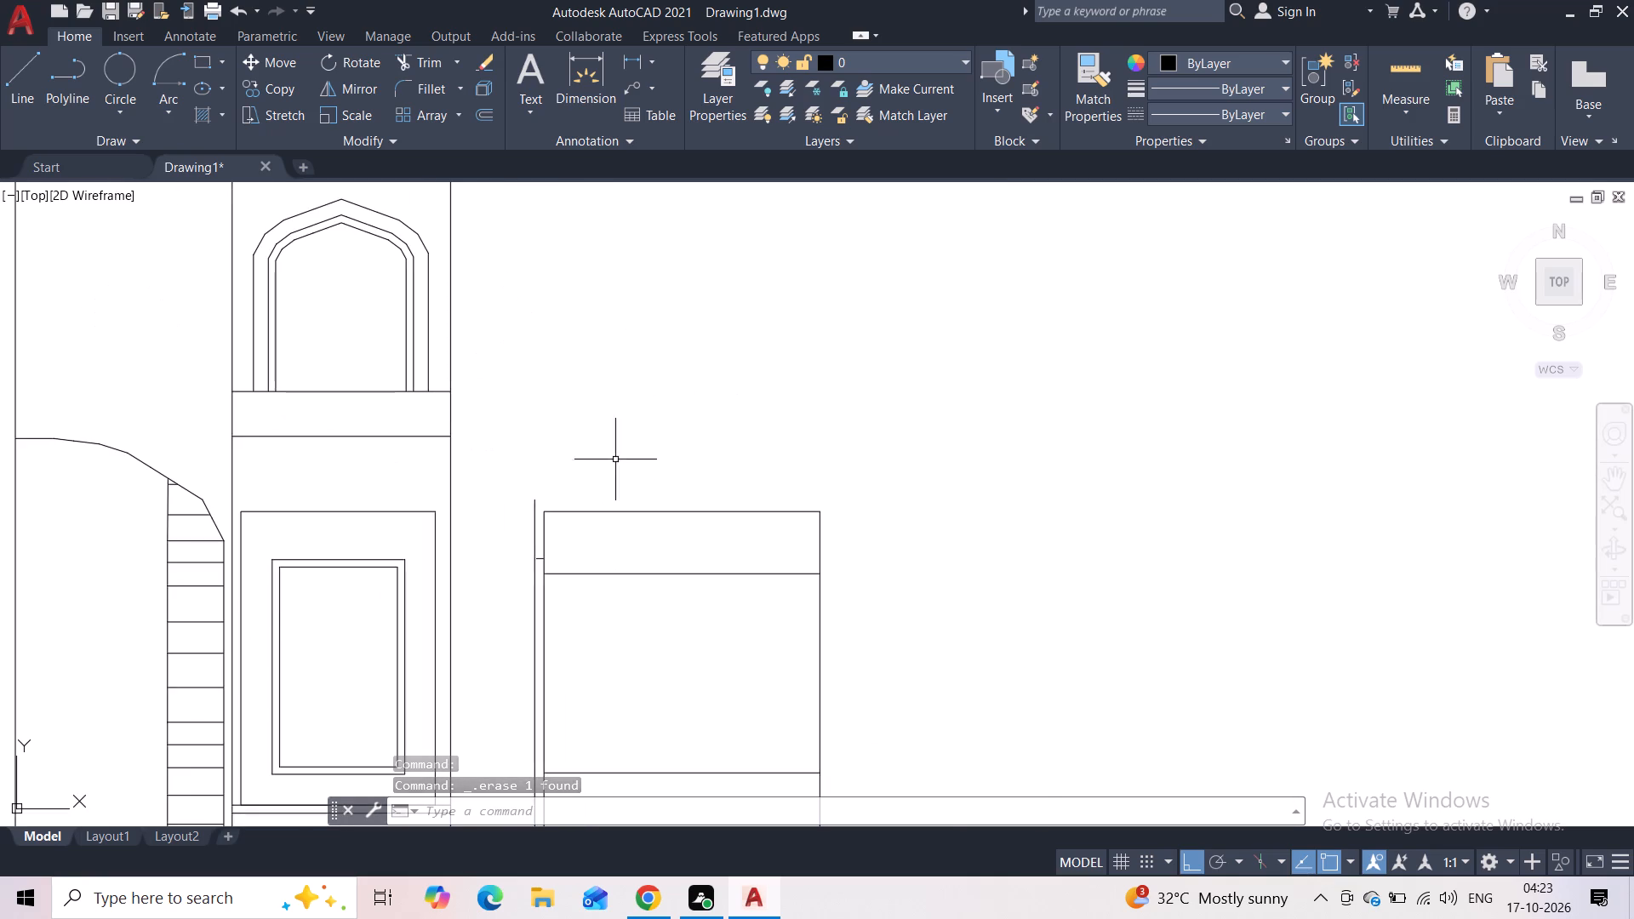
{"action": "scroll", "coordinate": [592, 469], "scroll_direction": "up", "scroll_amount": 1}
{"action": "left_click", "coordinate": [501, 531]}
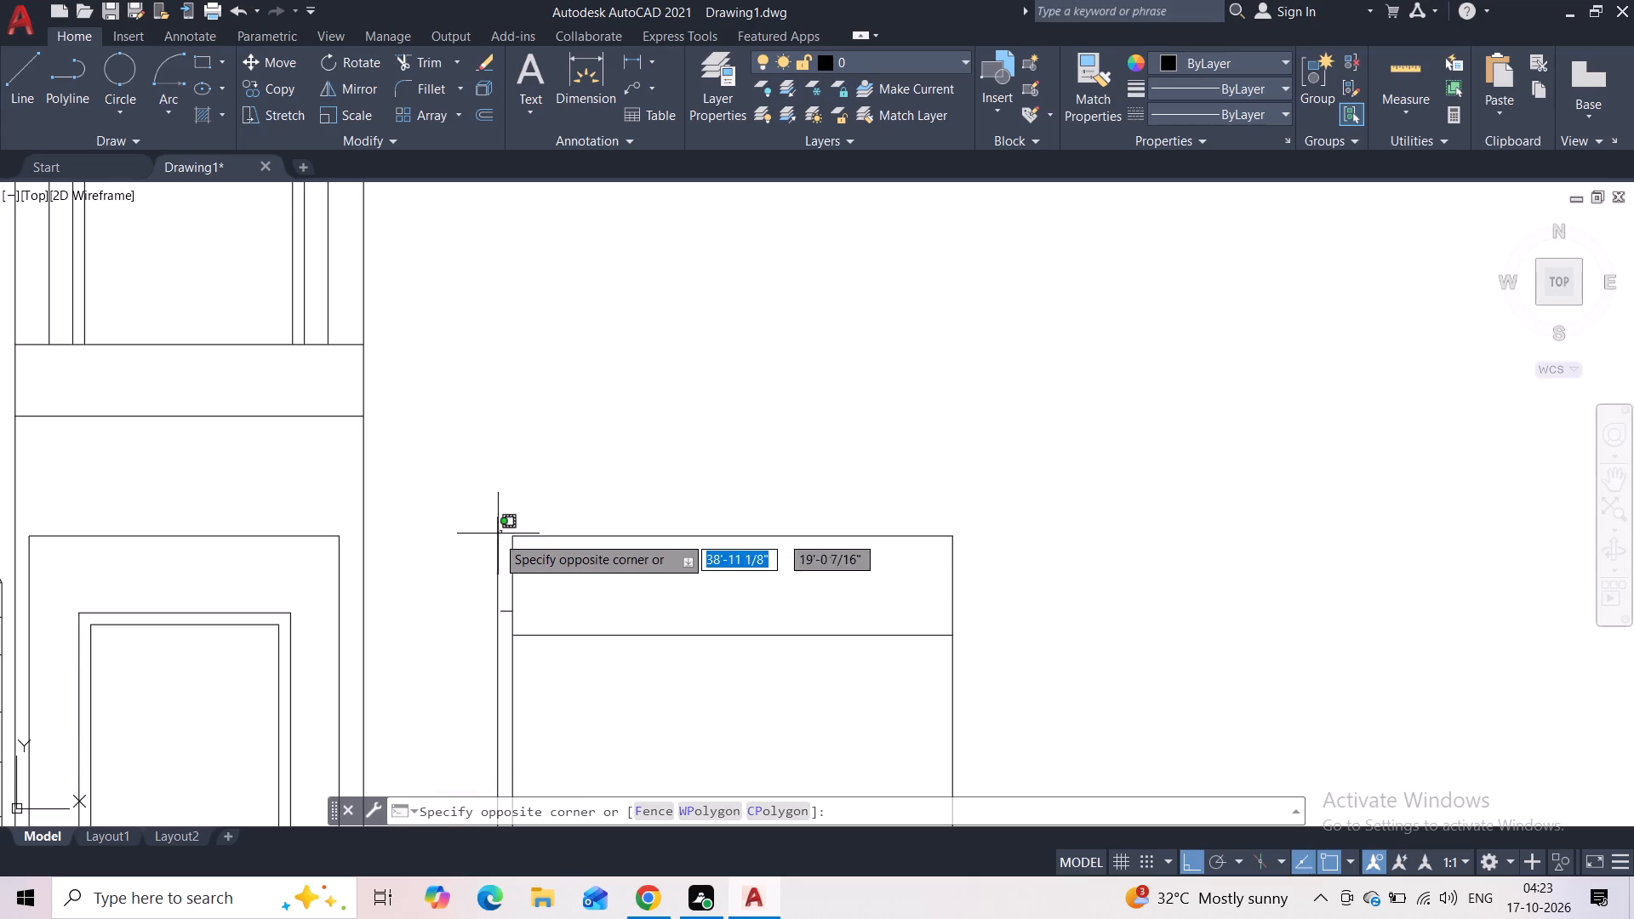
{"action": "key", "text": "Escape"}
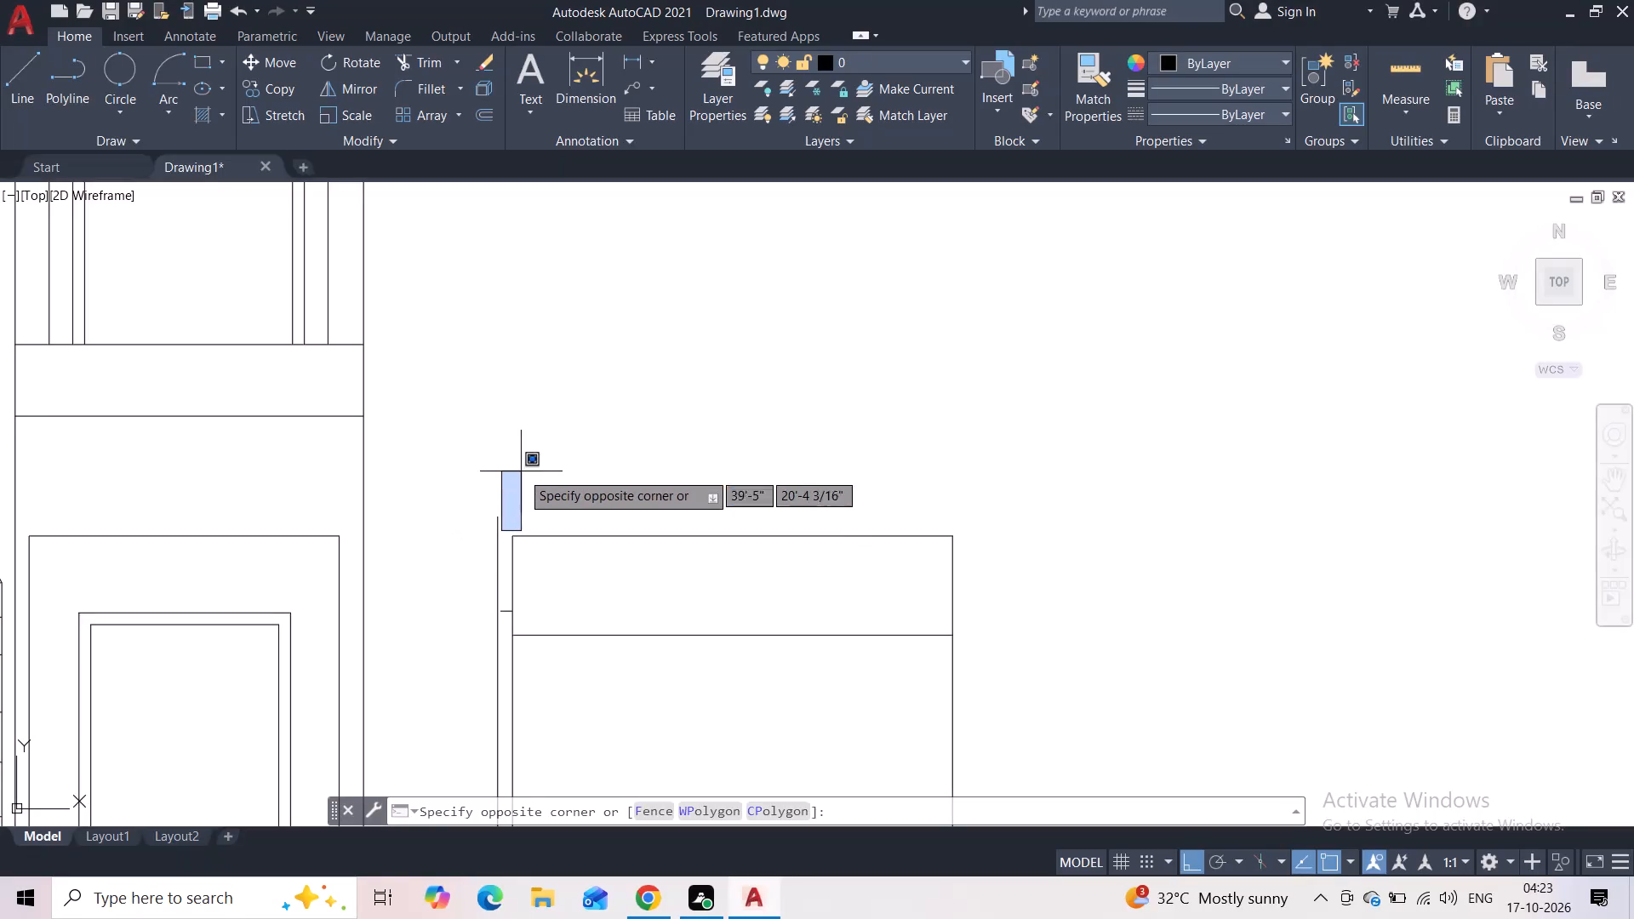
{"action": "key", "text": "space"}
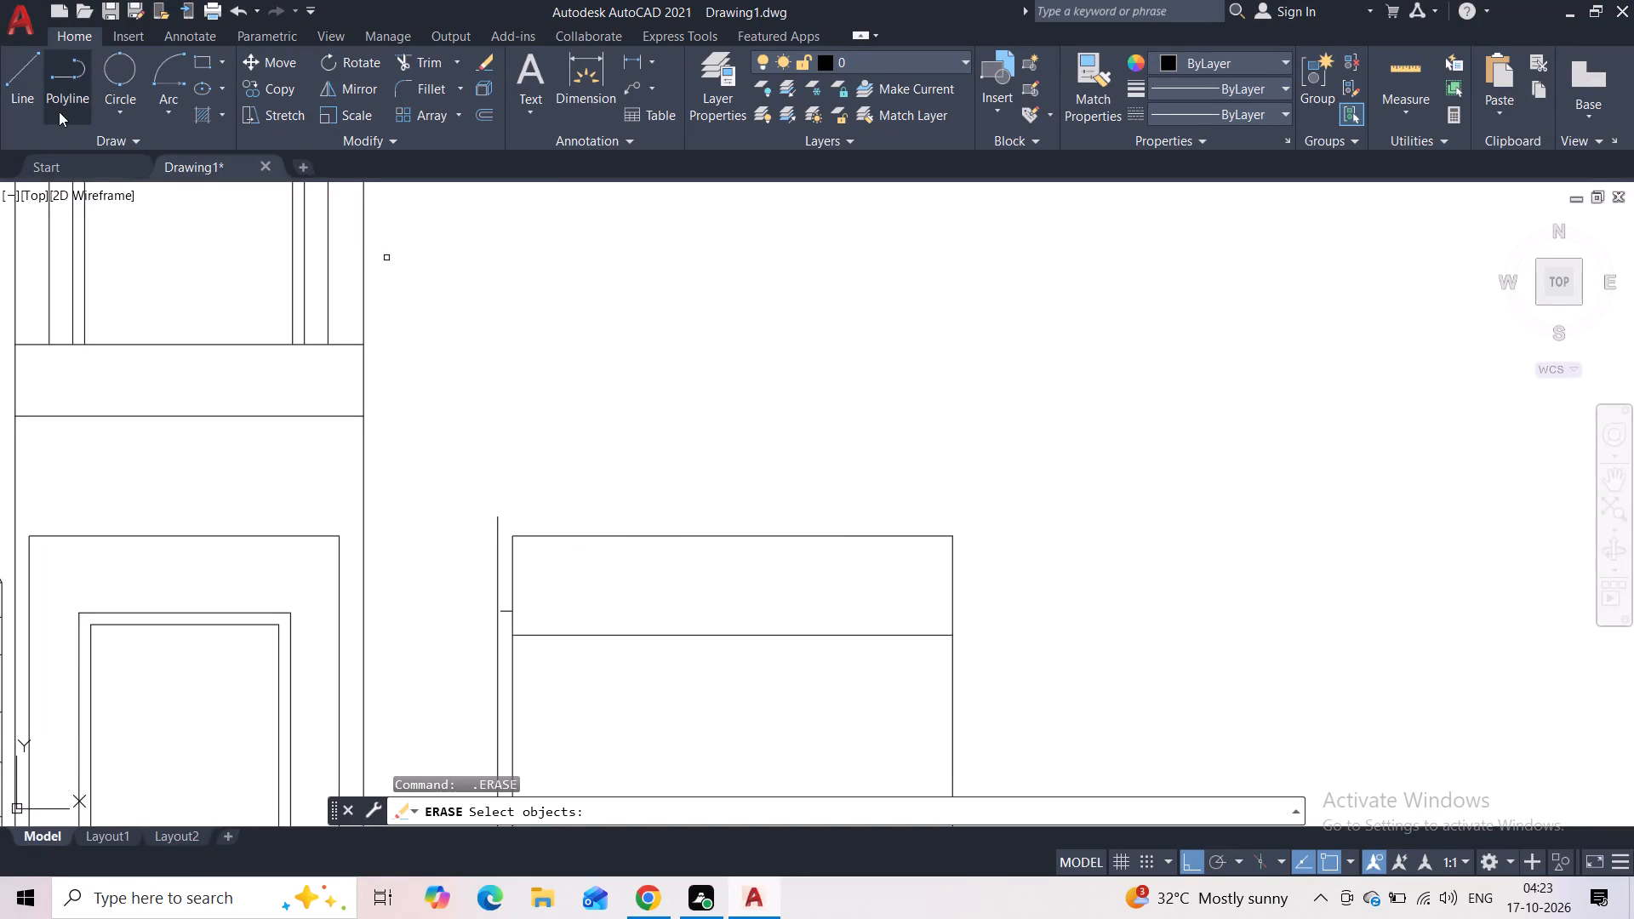
Draw a 4" vertical line up from the rectangle's top edge near its corner, continuing to the outer vertical line's top end.
{"action": "left_click", "coordinate": [32, 86]}
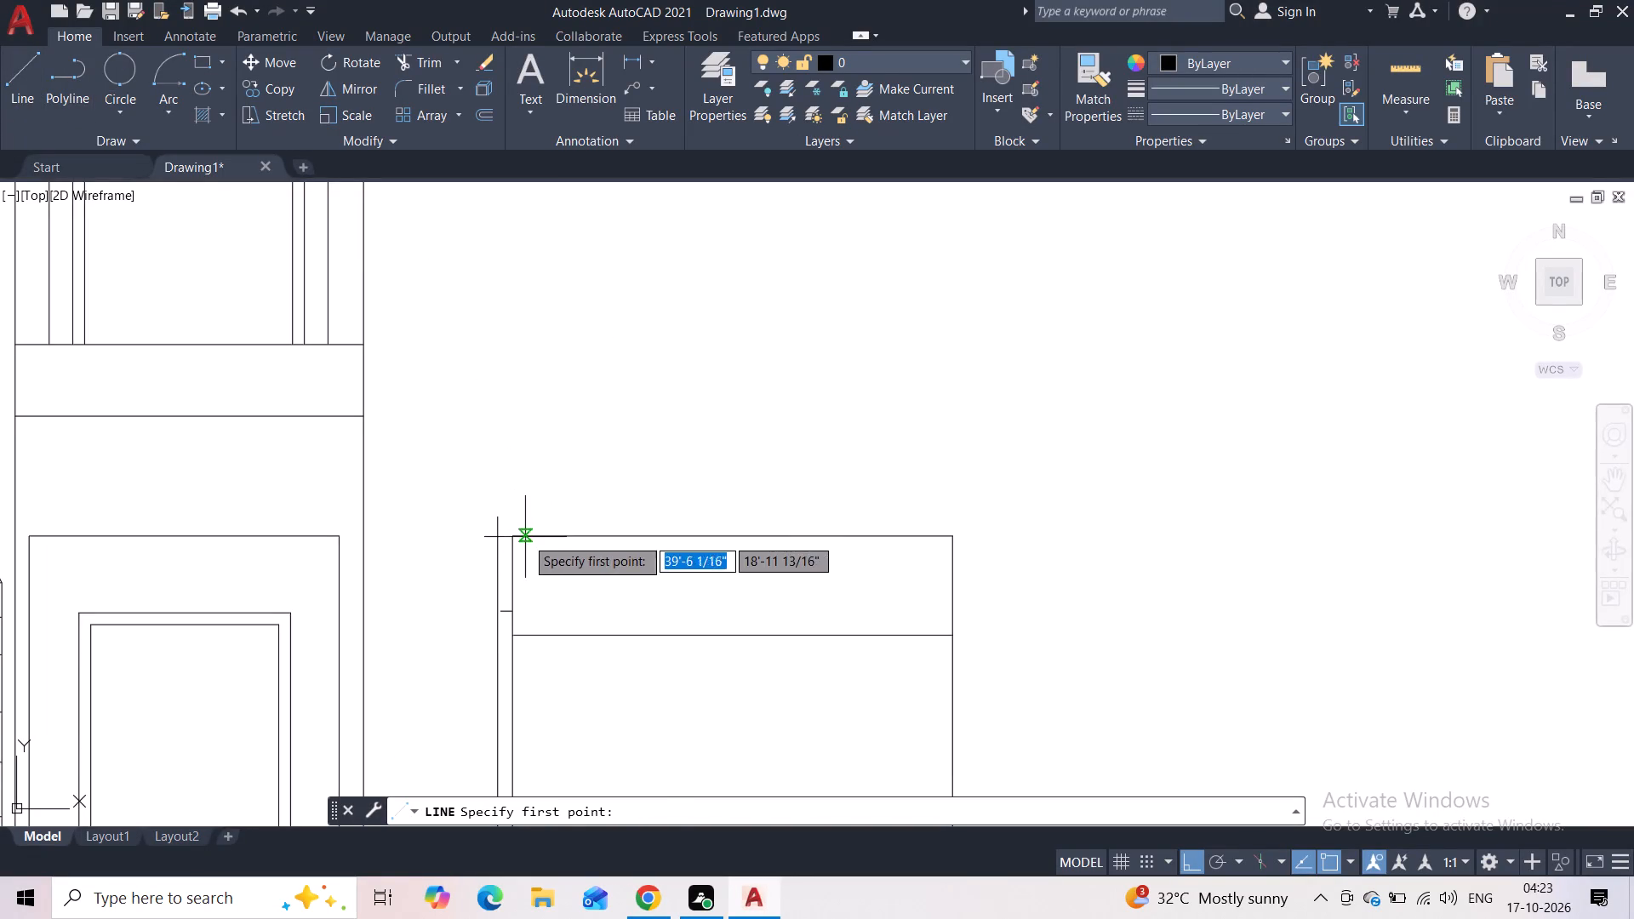
{"action": "left_click", "coordinate": [525, 537]}
{"action": "key", "text": "4"}
{"action": "key", "text": "shift+quotedbl"}
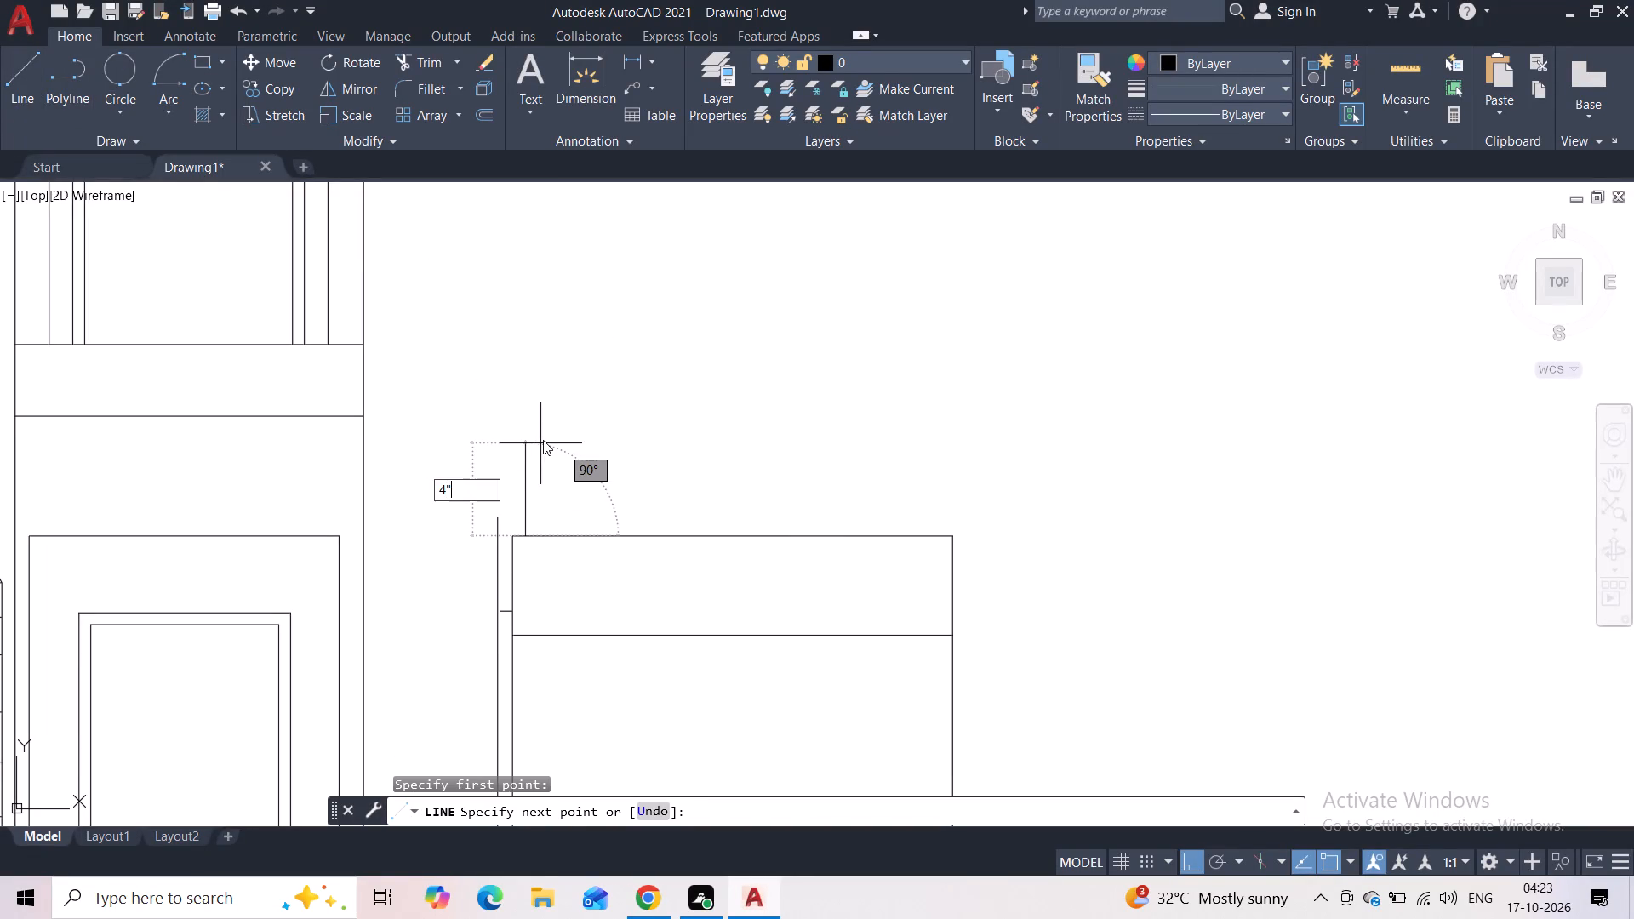
{"action": "key", "text": "Return"}
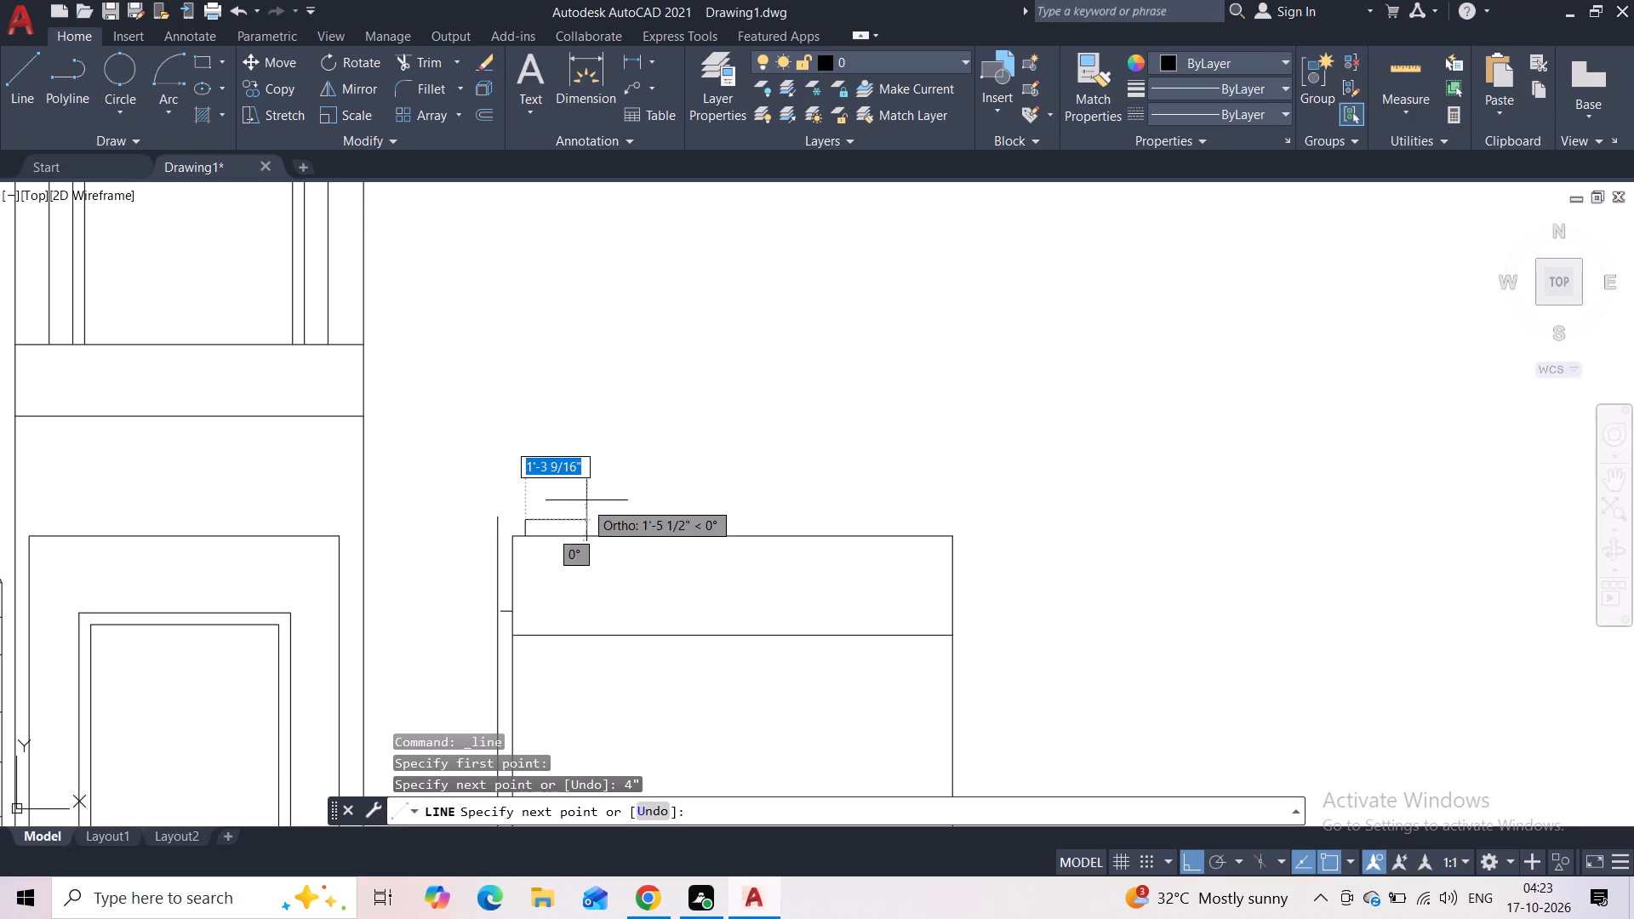
{"action": "left_click", "coordinate": [495, 518]}
{"action": "key", "text": "Escape"}
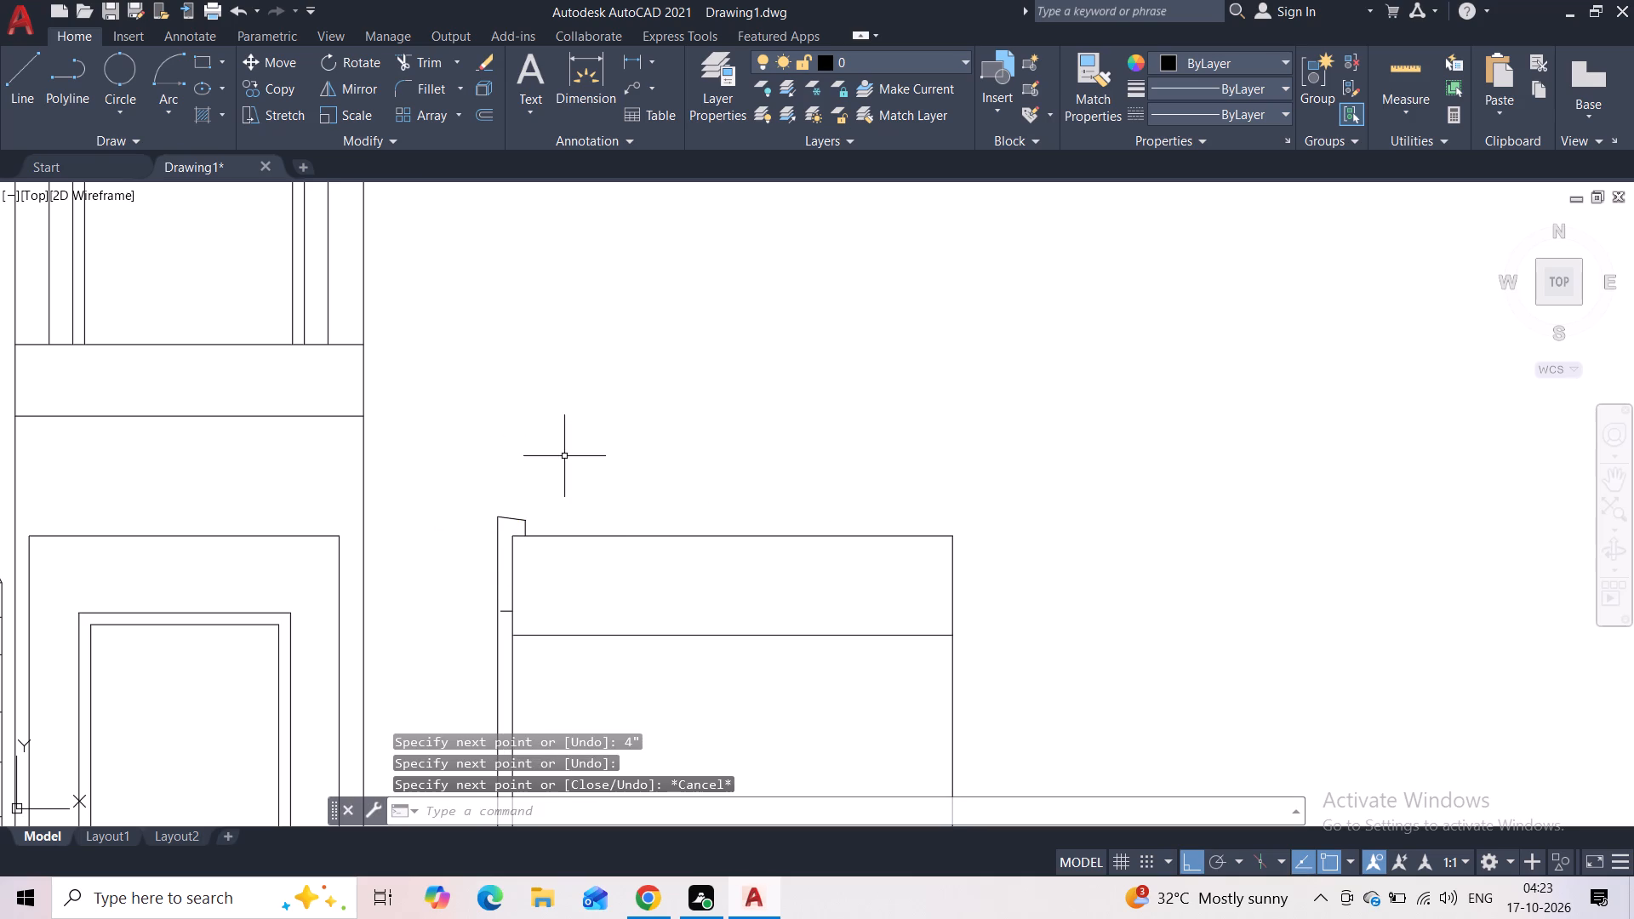
Erase the sloping line between the 4" line and the outer vertical line.
{"action": "scroll", "coordinate": [541, 499], "scroll_direction": "down", "scroll_amount": 1}
{"action": "scroll", "coordinate": [519, 522], "scroll_direction": "up", "scroll_amount": 5}
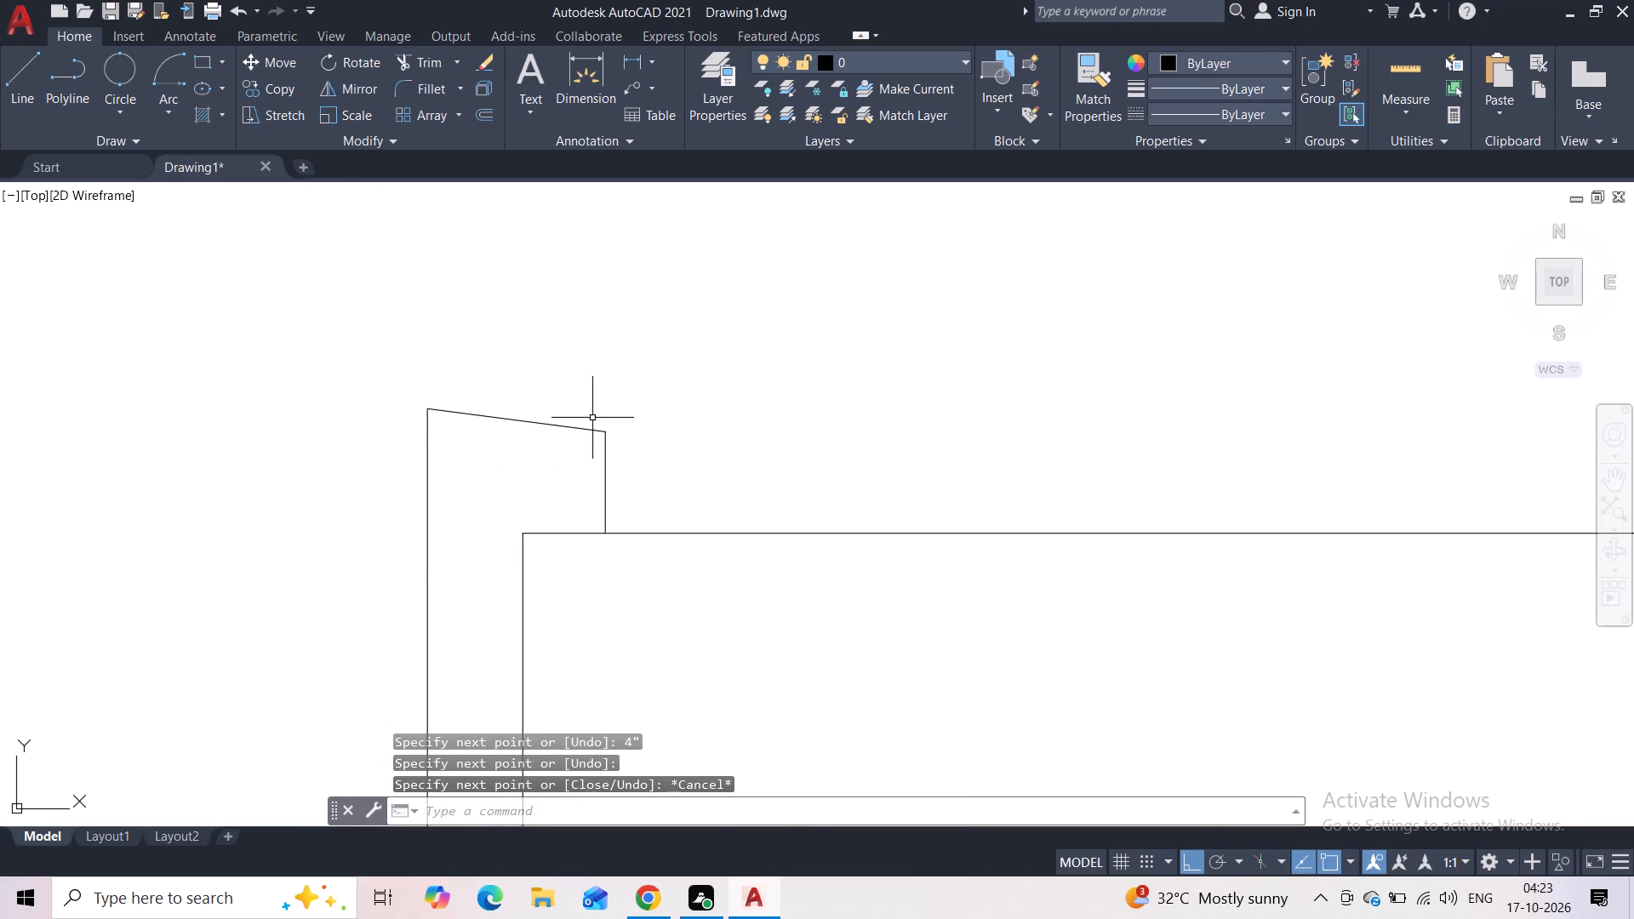
{"action": "left_click", "coordinate": [580, 434]}
{"action": "left_click", "coordinate": [580, 417]}
{"action": "left_click", "coordinate": [563, 430]}
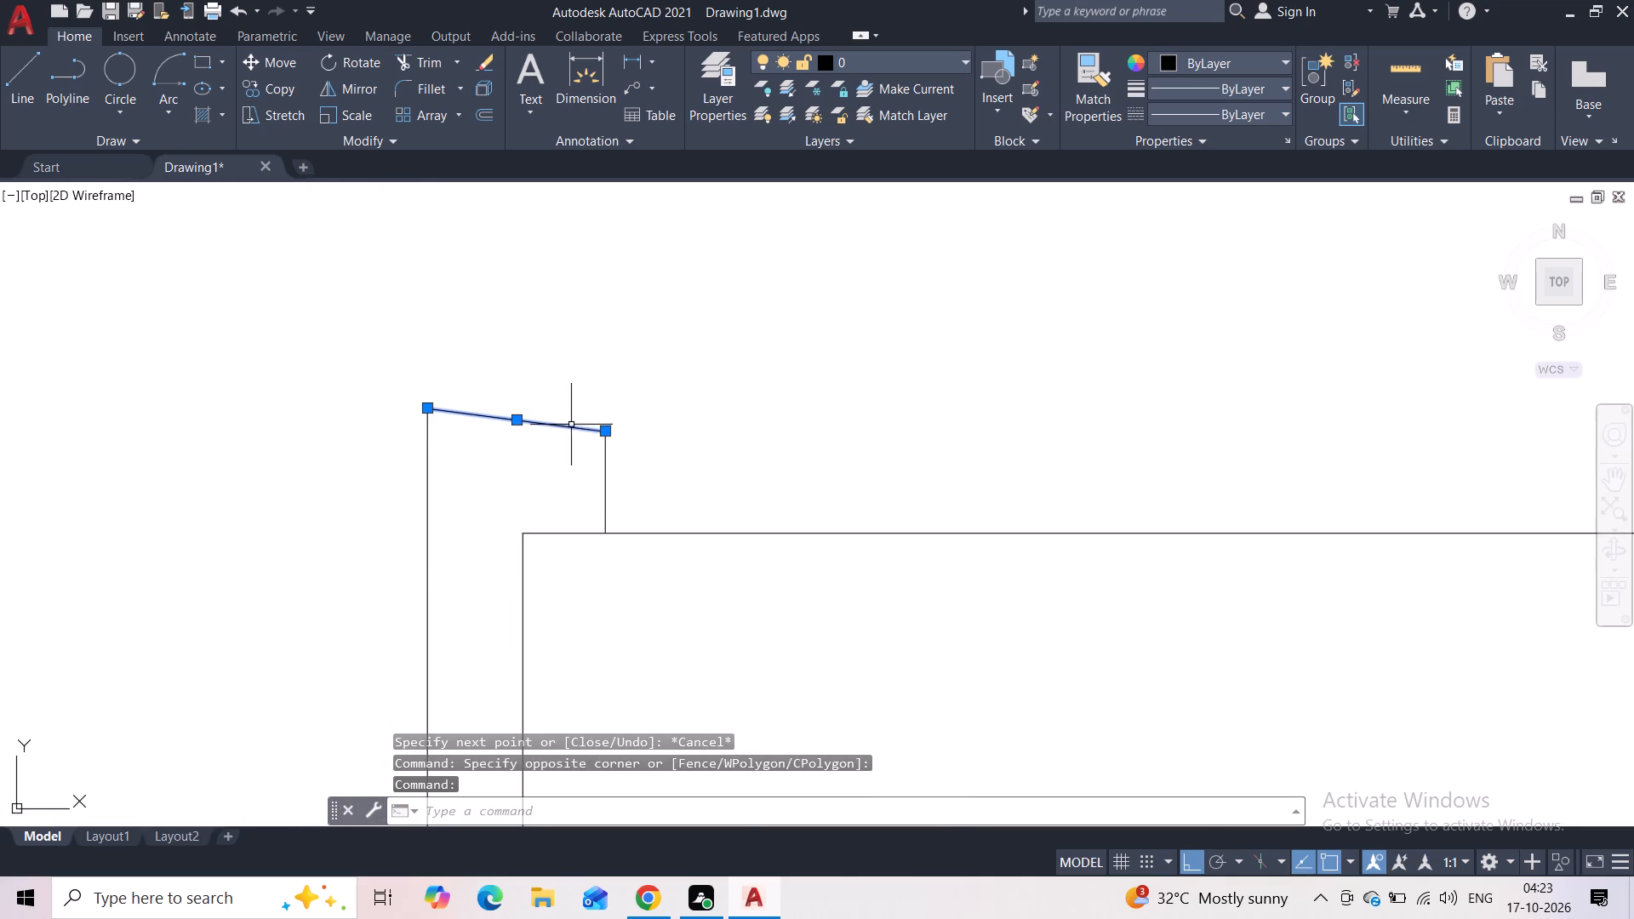
{"action": "key", "text": "Delete"}
{"action": "key", "text": "BackSpace"}
Draw a horizontal line from the top of the 4" vertical line to the outer vertical line.
{"action": "left_click", "coordinate": [11, 92]}
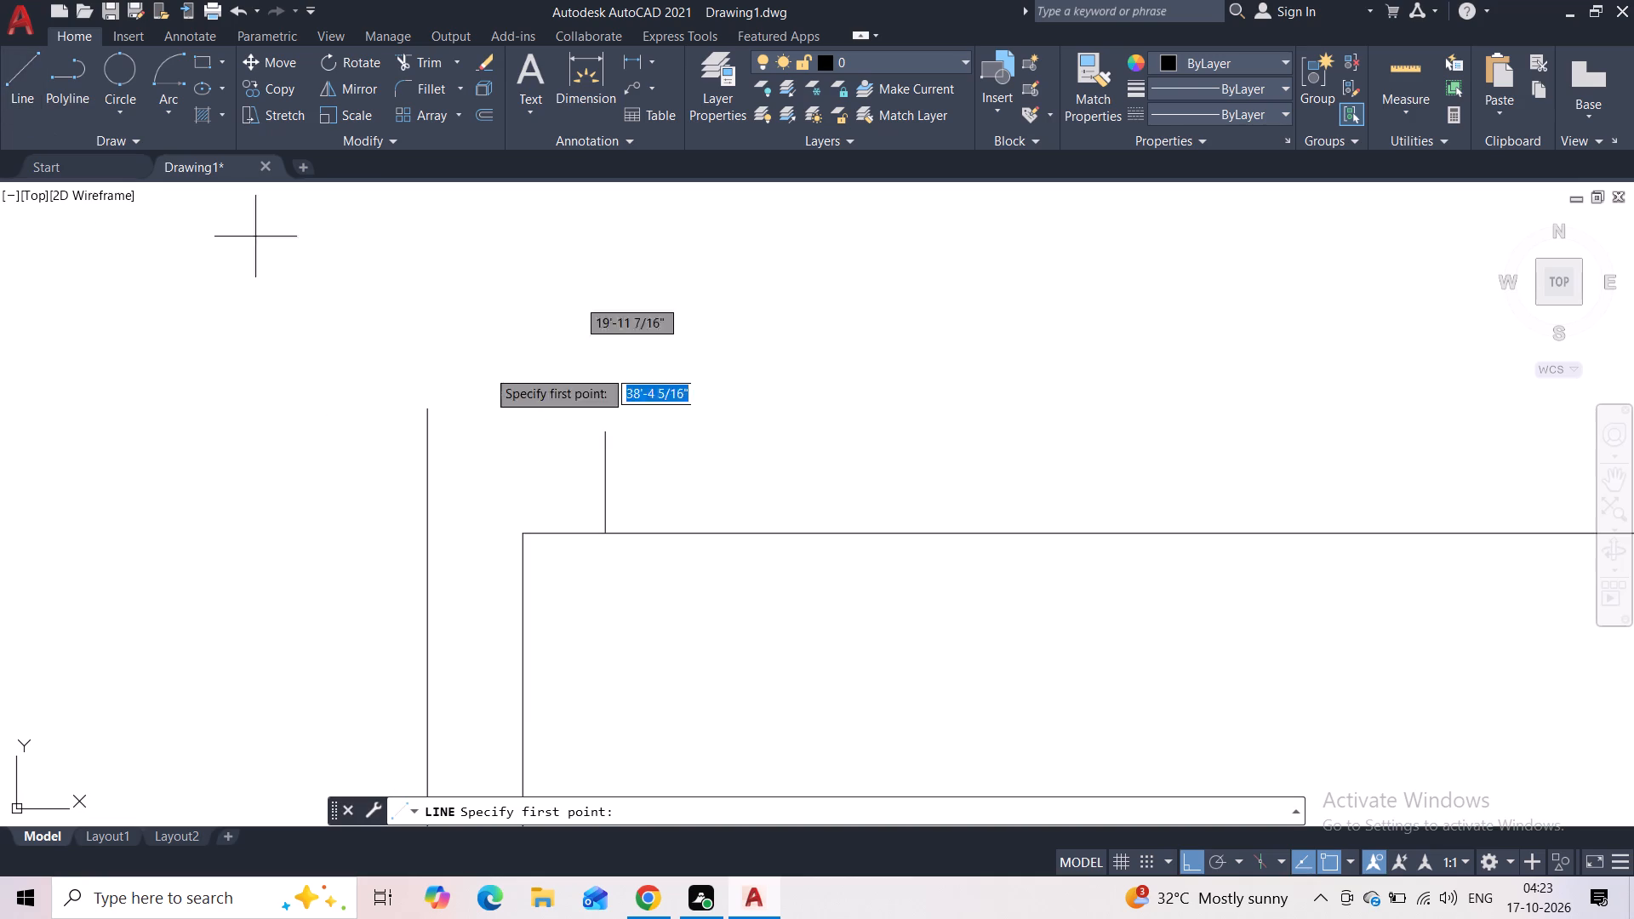
{"action": "left_click", "coordinate": [599, 434]}
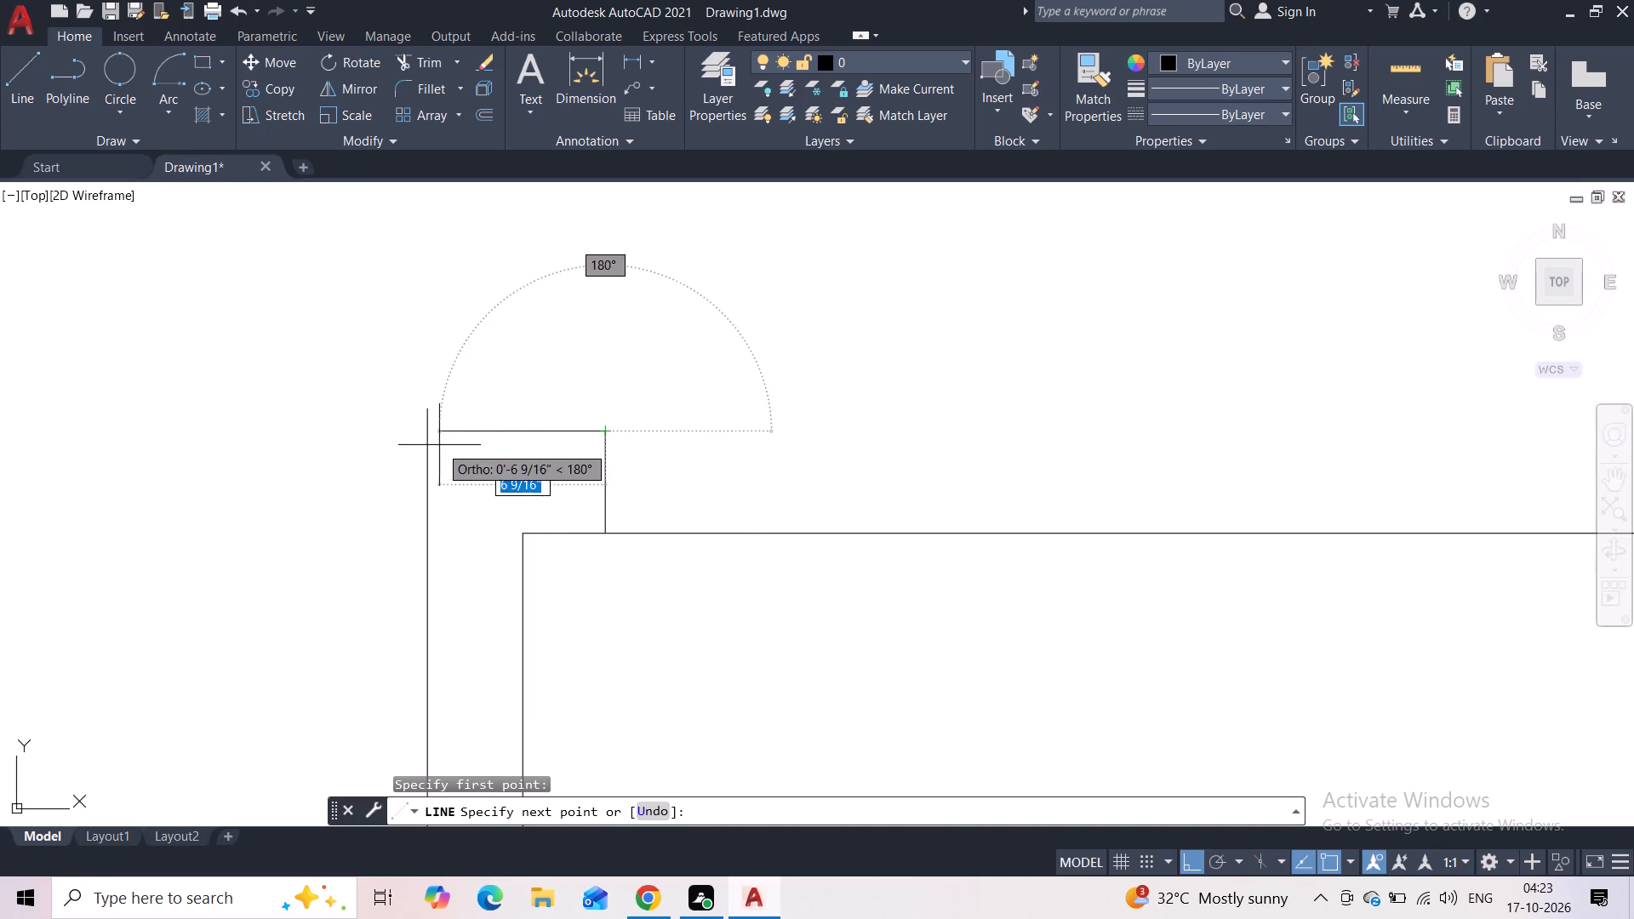
{"action": "left_click", "coordinate": [427, 441]}
{"action": "key", "text": "Escape"}
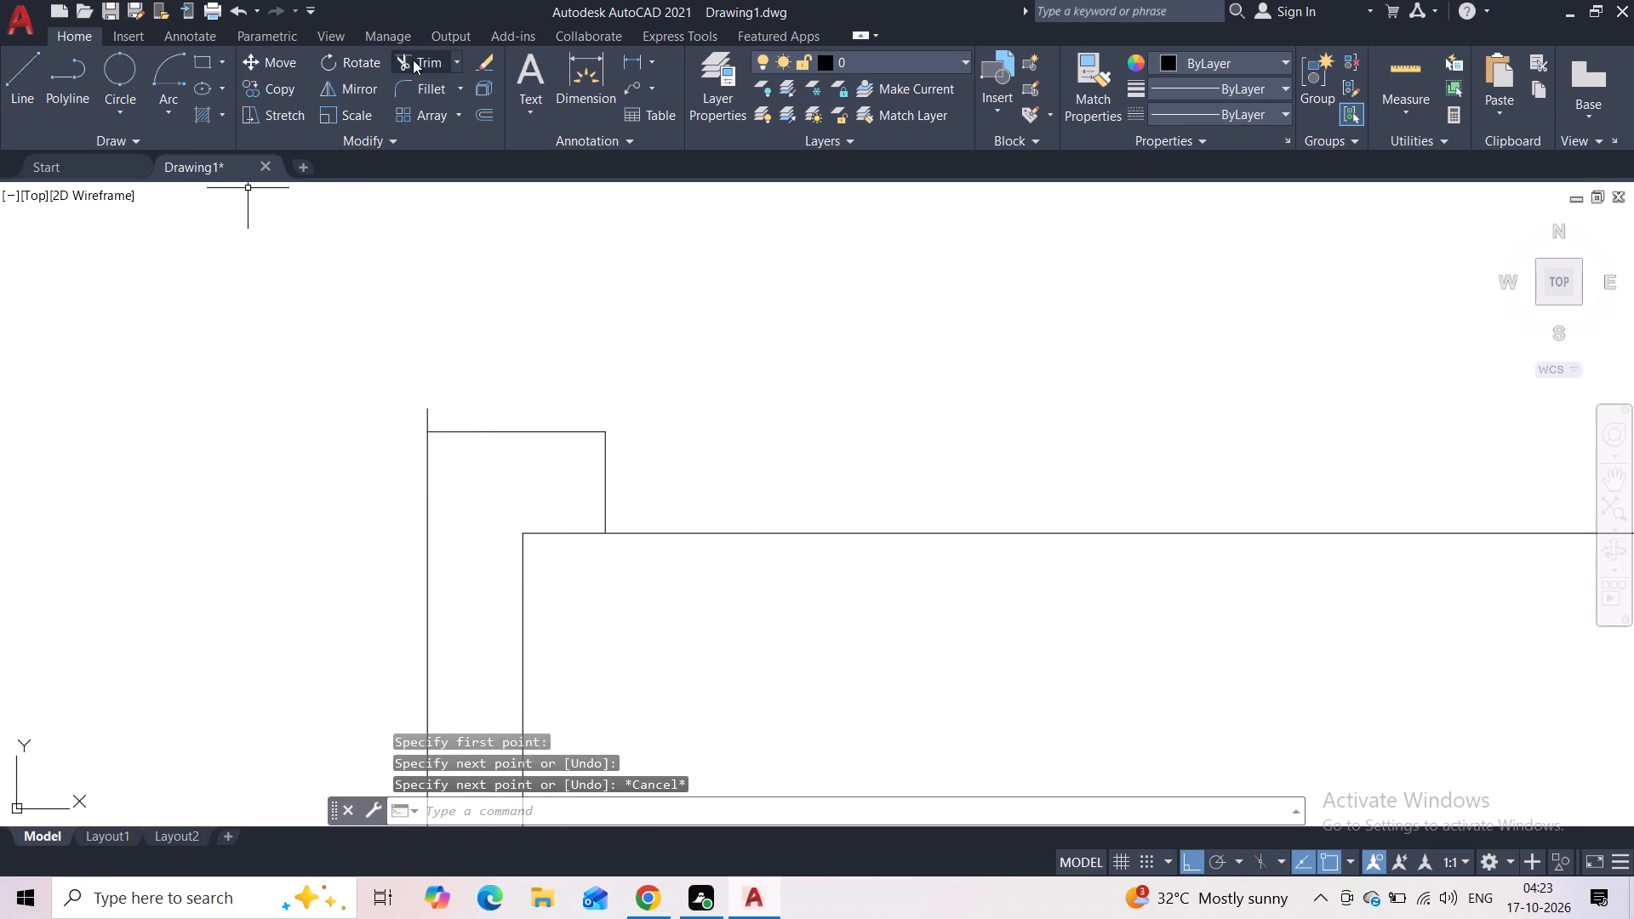
Trim the outer vertical line's overshoot above the new horizontal line and remove the short 3" horizontal line below.
{"action": "left_click", "coordinate": [413, 60]}
{"action": "scroll", "coordinate": [436, 422], "scroll_direction": "up", "scroll_amount": 2}
{"action": "left_click_drag", "start_coordinate": [432, 417], "coordinate": [388, 421]}
{"action": "scroll", "coordinate": [392, 423], "scroll_direction": "down", "scroll_amount": 3}
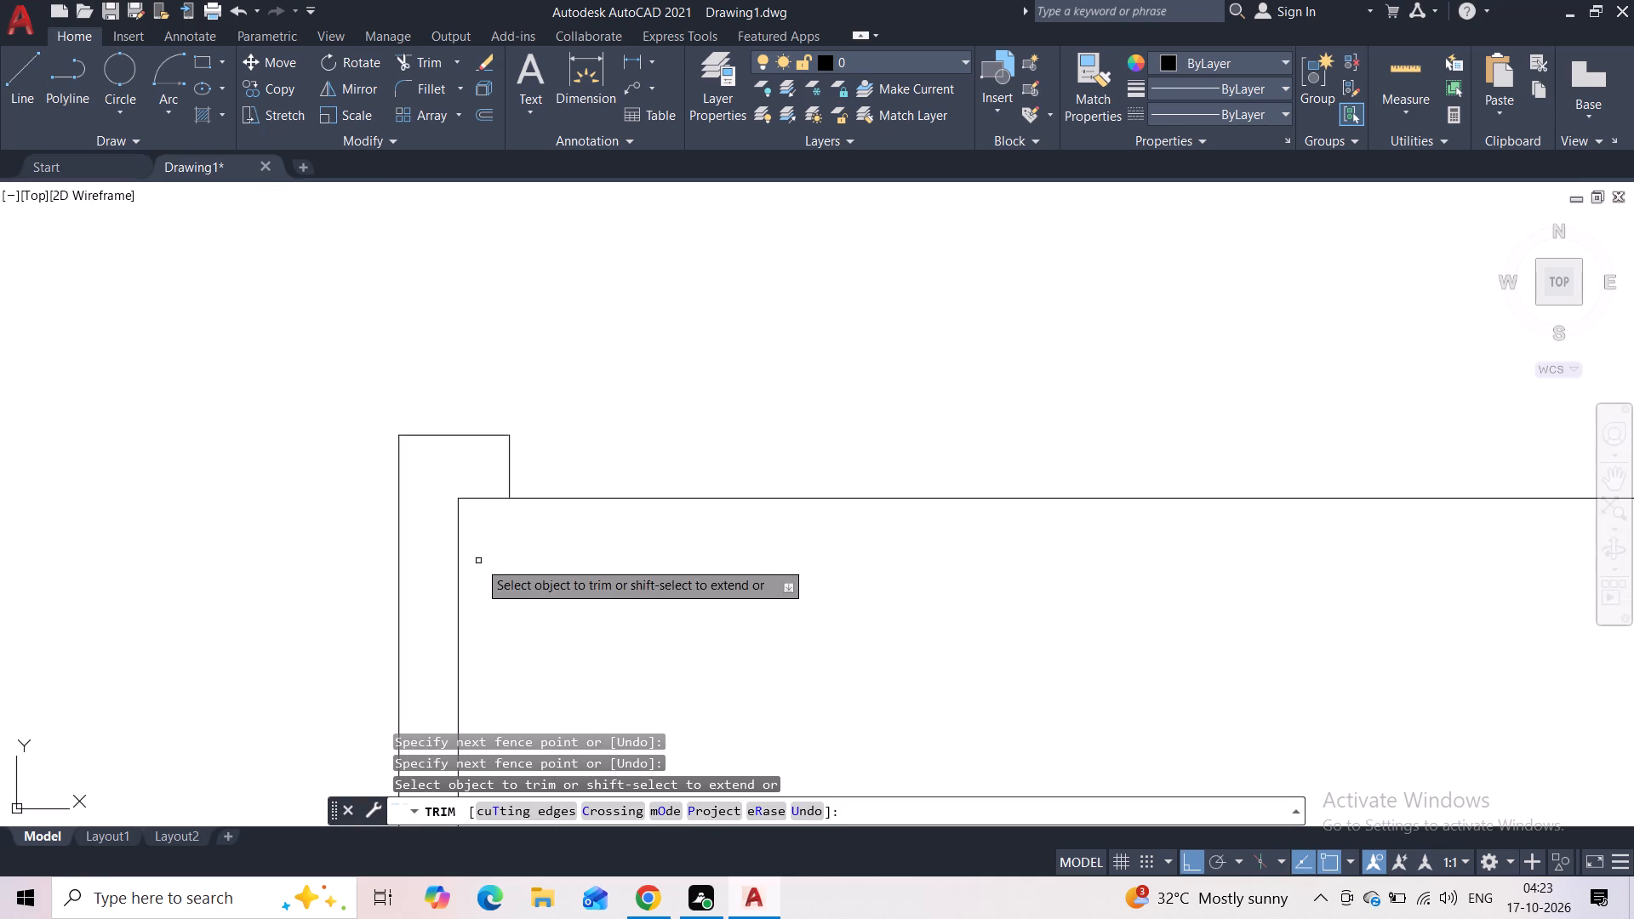
{"action": "middle_click_drag", "start_coordinate": [415, 642], "coordinate": [431, 385]}
{"action": "left_click_drag", "start_coordinate": [447, 499], "coordinate": [448, 590]}
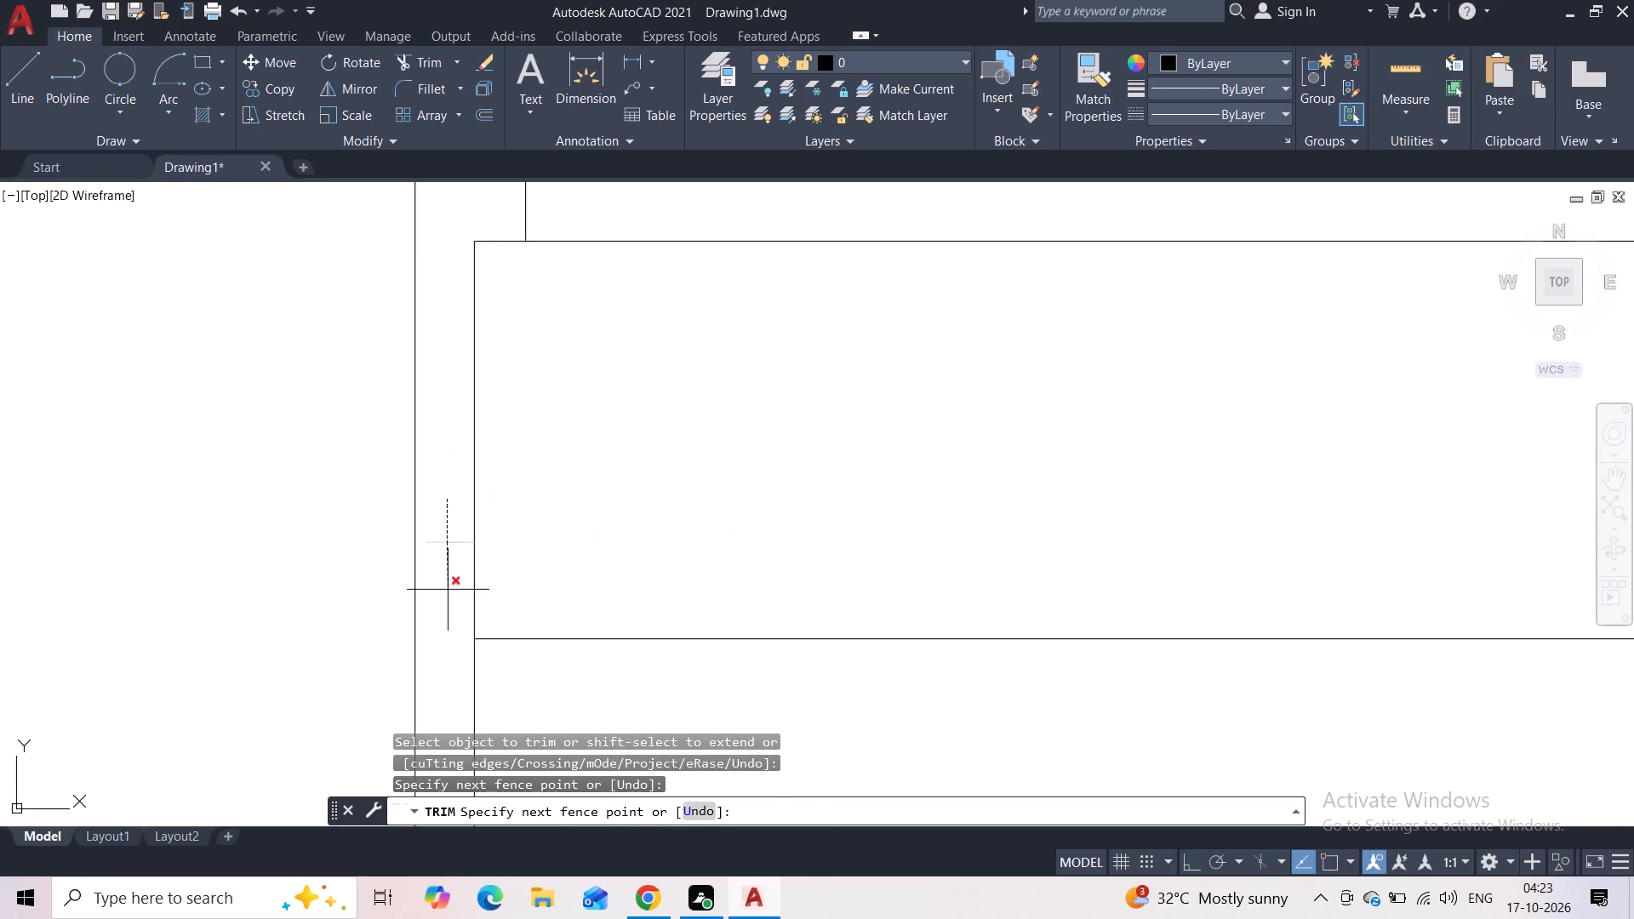
{"action": "left_click_drag", "start_coordinate": [448, 590], "coordinate": [448, 591]}
{"action": "scroll", "coordinate": [528, 458], "scroll_direction": "down", "scroll_amount": 4}
{"action": "middle_click_drag", "start_coordinate": [551, 442], "coordinate": [484, 544]}
{"action": "key", "text": "Escape"}
{"action": "key", "text": "Escape"}
{"action": "key", "text": "Escape"}
{"action": "key", "text": "Escape"}
{"action": "key", "text": "Escape"}
{"action": "key", "text": "Escape"}
{"action": "key", "text": "Escape"}
{"action": "key", "text": "Escape"}
{"action": "key", "text": "Escape"}
{"action": "key", "text": "Escape"}
{"action": "key", "text": "Escape"}
{"action": "key", "text": "Escape"}
{"action": "key", "text": "Escape"}
{"action": "key", "text": "Escape"}
{"action": "key", "text": "Escape"}
{"action": "key", "text": "Escape"}
{"action": "key", "text": "Escape"}
{"action": "key", "text": "Escape"}
{"action": "key", "text": "Escape"}
{"action": "key", "text": "Escape"}
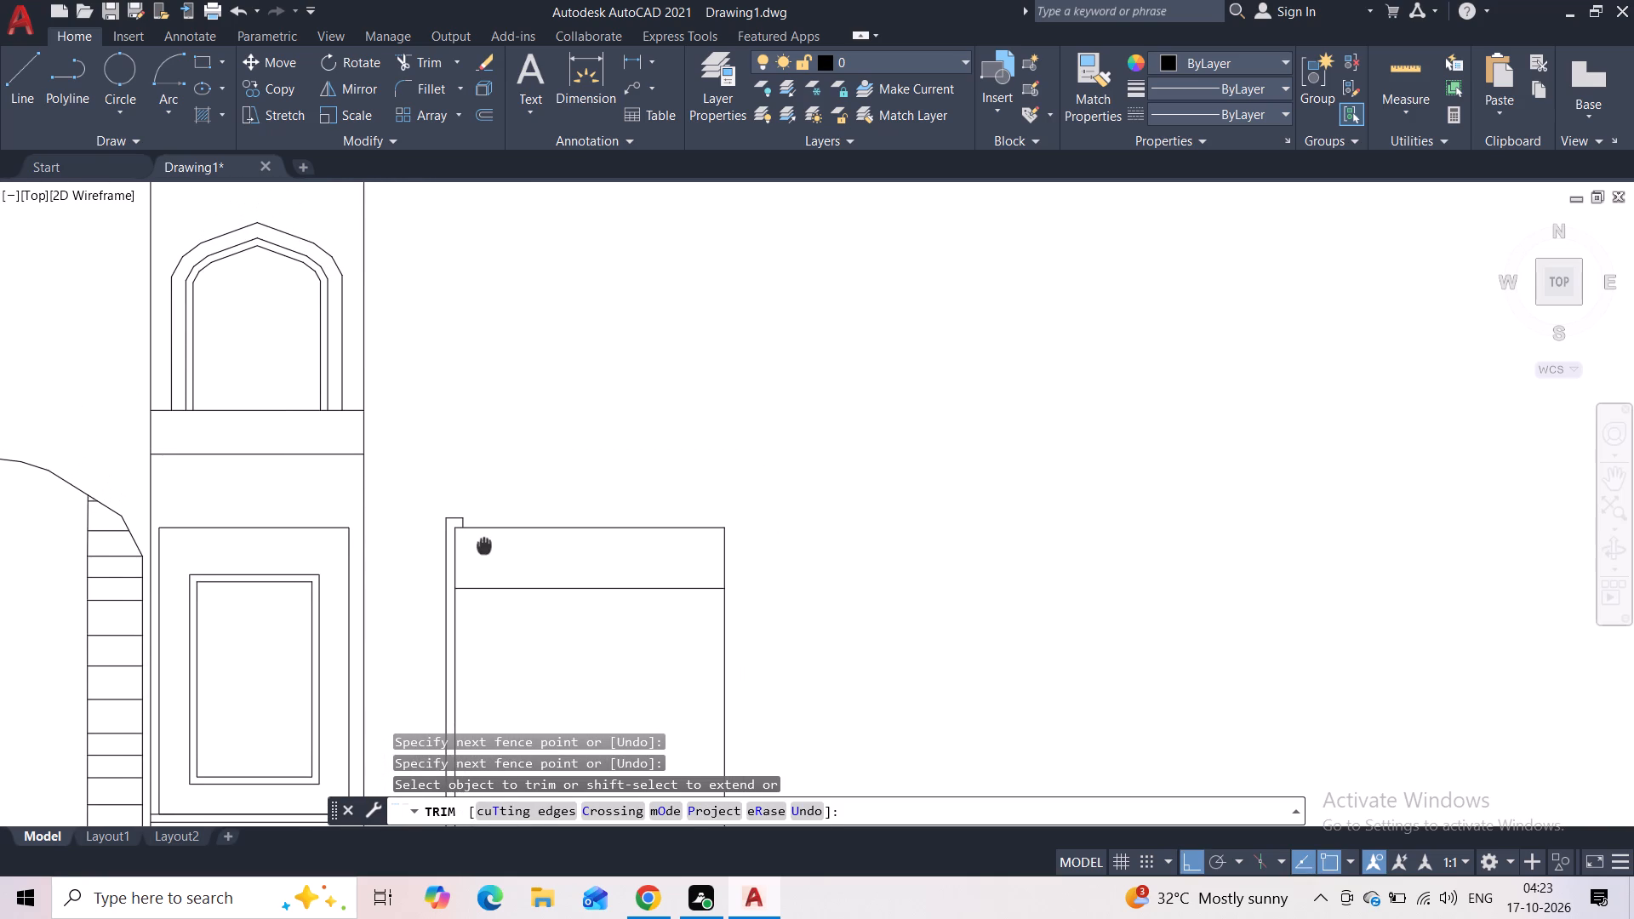
Trim away the 4" vertical line between the rectangle's top edge and the short horizontal line.
{"action": "middle_click_drag", "start_coordinate": [484, 544], "coordinate": [485, 568]}
{"action": "scroll", "coordinate": [458, 555], "scroll_direction": "up", "scroll_amount": 4}
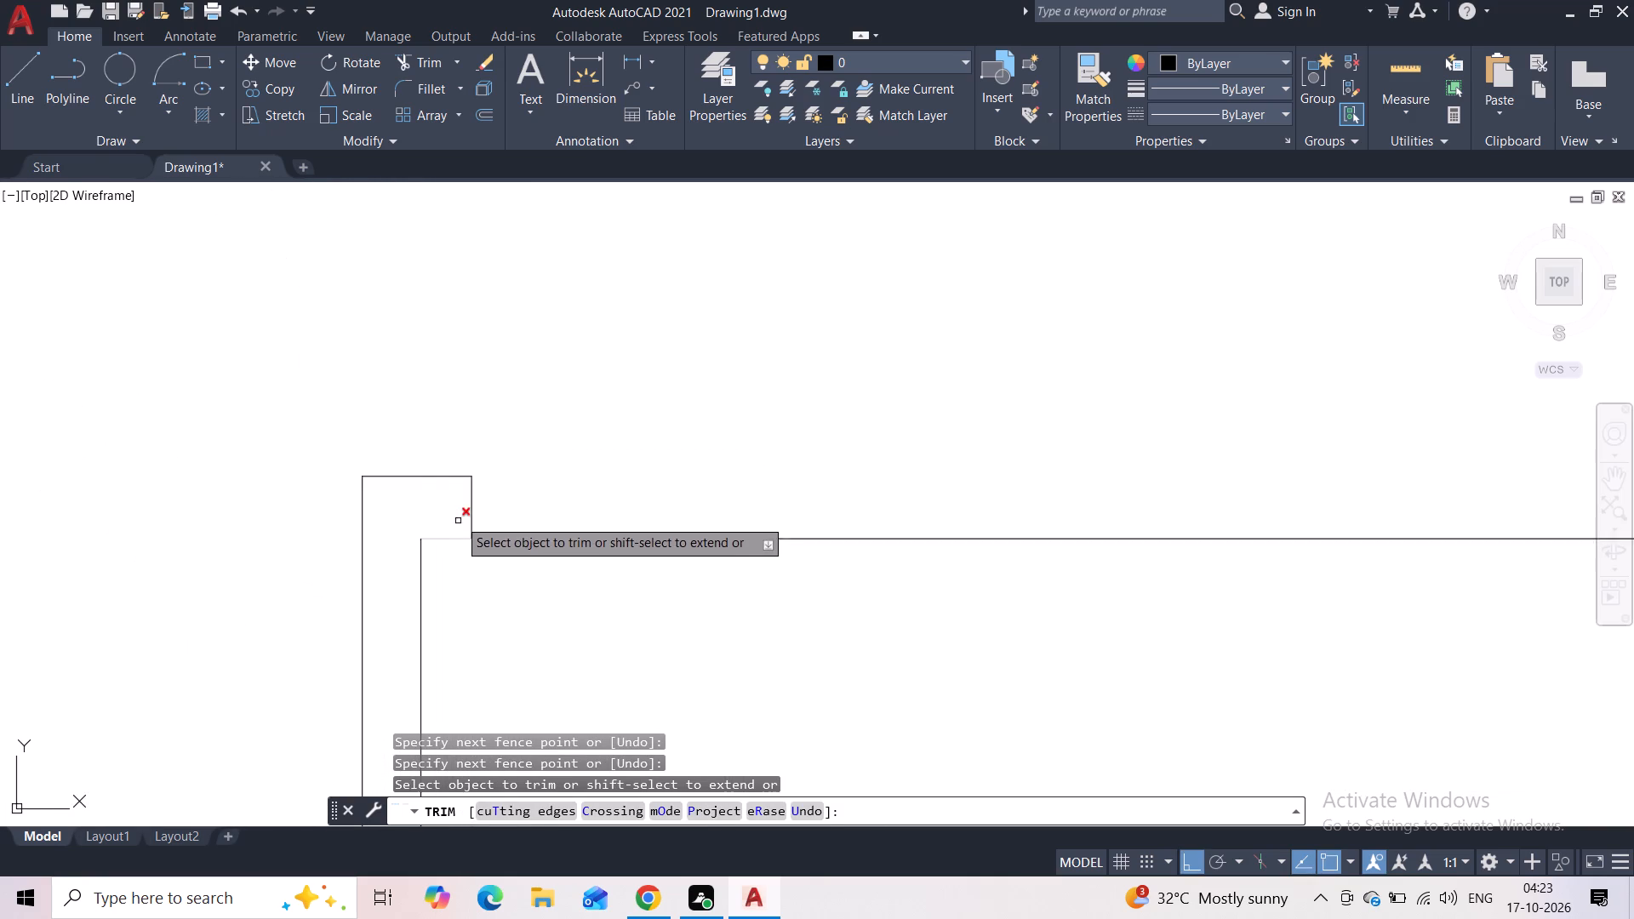
{"action": "left_click_drag", "start_coordinate": [458, 504], "coordinate": [496, 493]}
{"action": "key", "text": "Escape"}
{"action": "scroll", "coordinate": [497, 493], "scroll_direction": "down", "scroll_amount": 2}
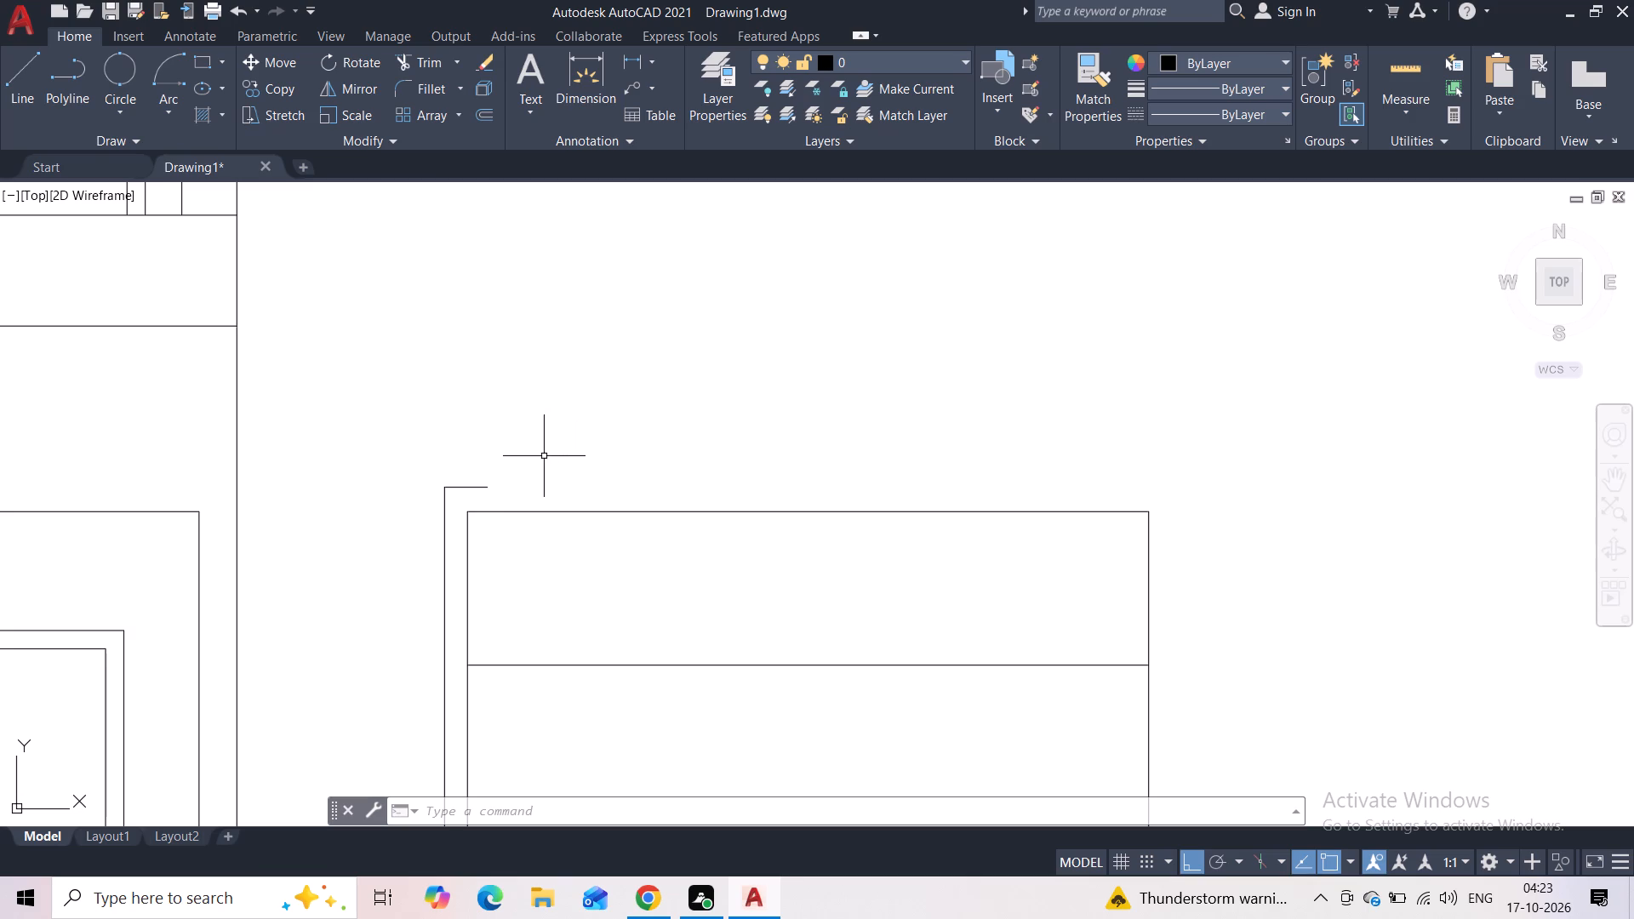
Draw a vertical line about 2'-1" high upward from the rectangle's top edge, near its left end.
{"action": "left_click", "coordinate": [30, 87]}
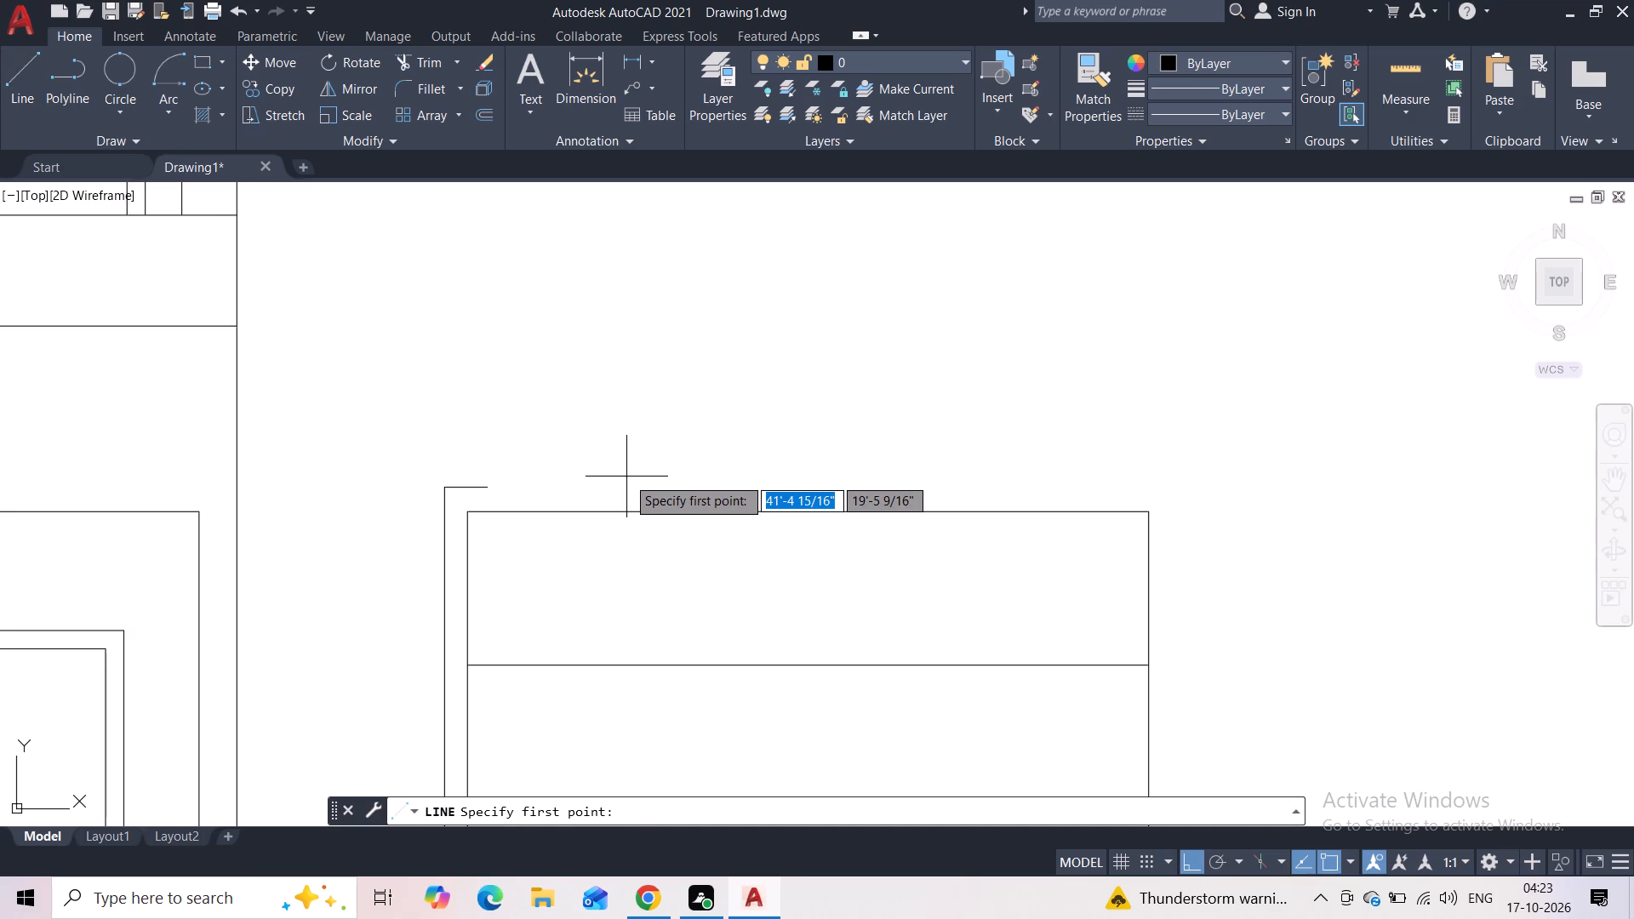
{"action": "left_click", "coordinate": [552, 509]}
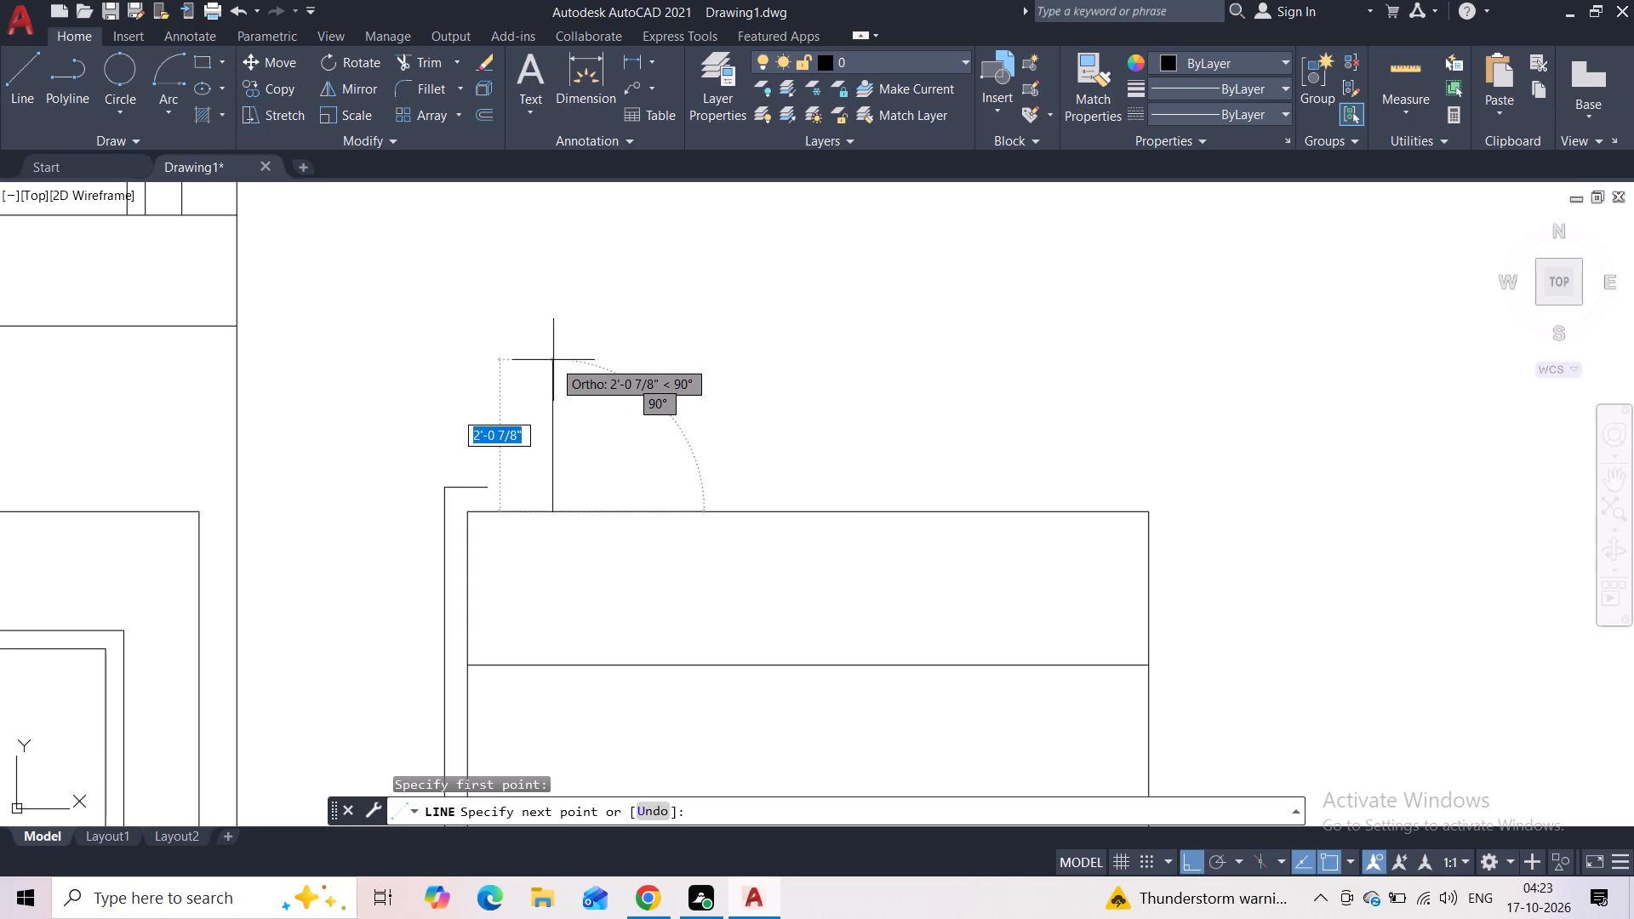
{"action": "left_click", "coordinate": [553, 360]}
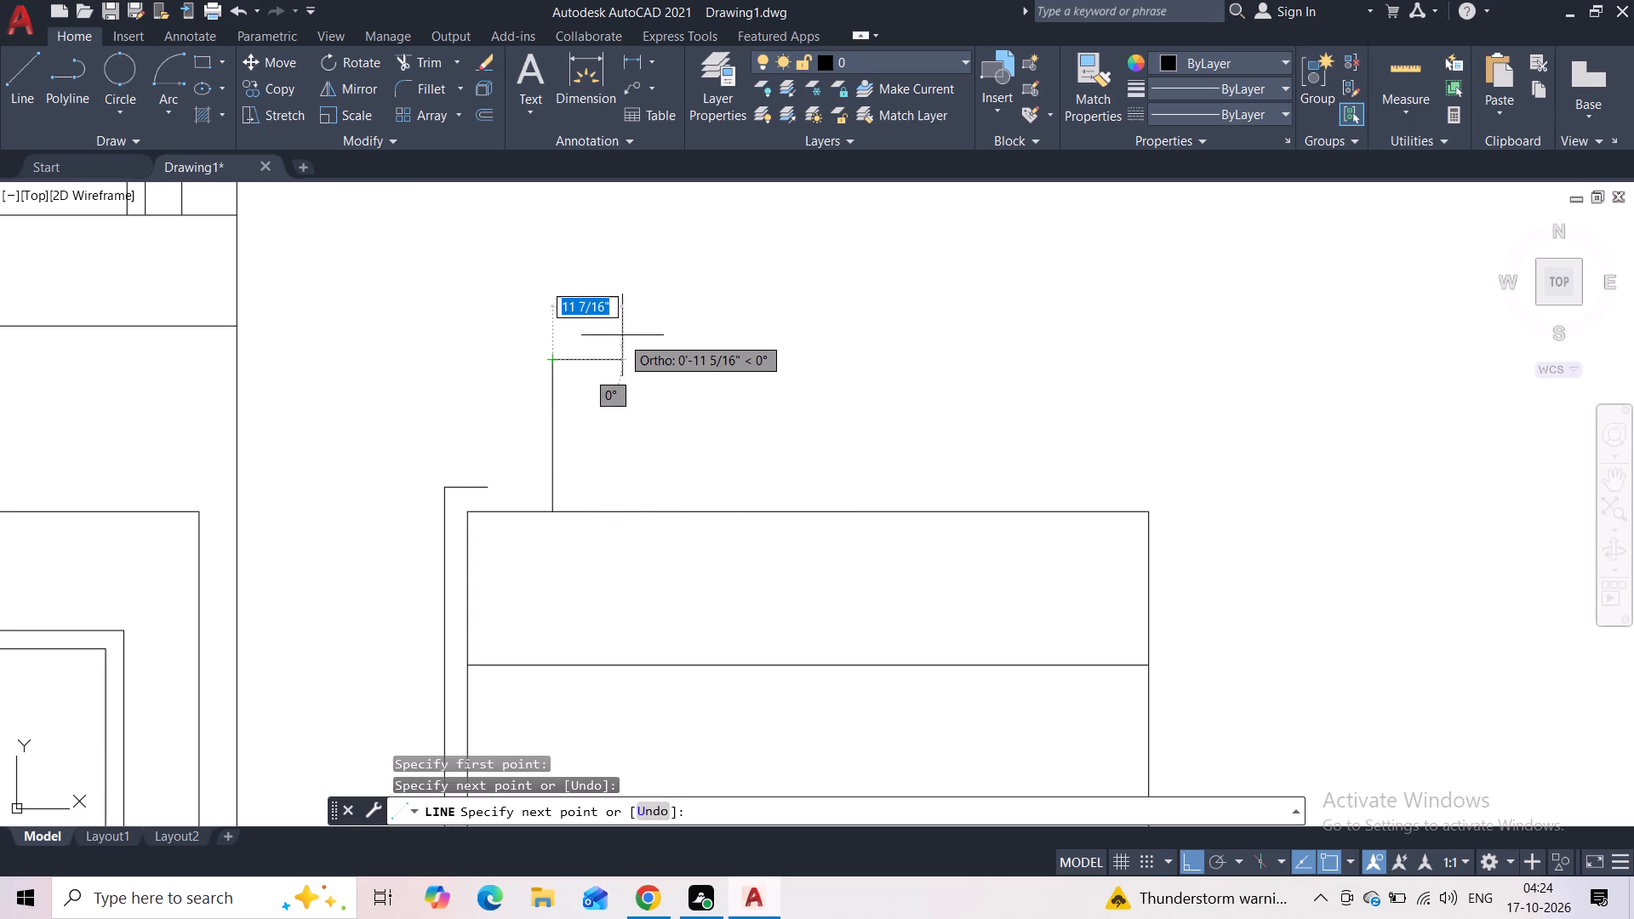
{"action": "key", "text": "Escape"}
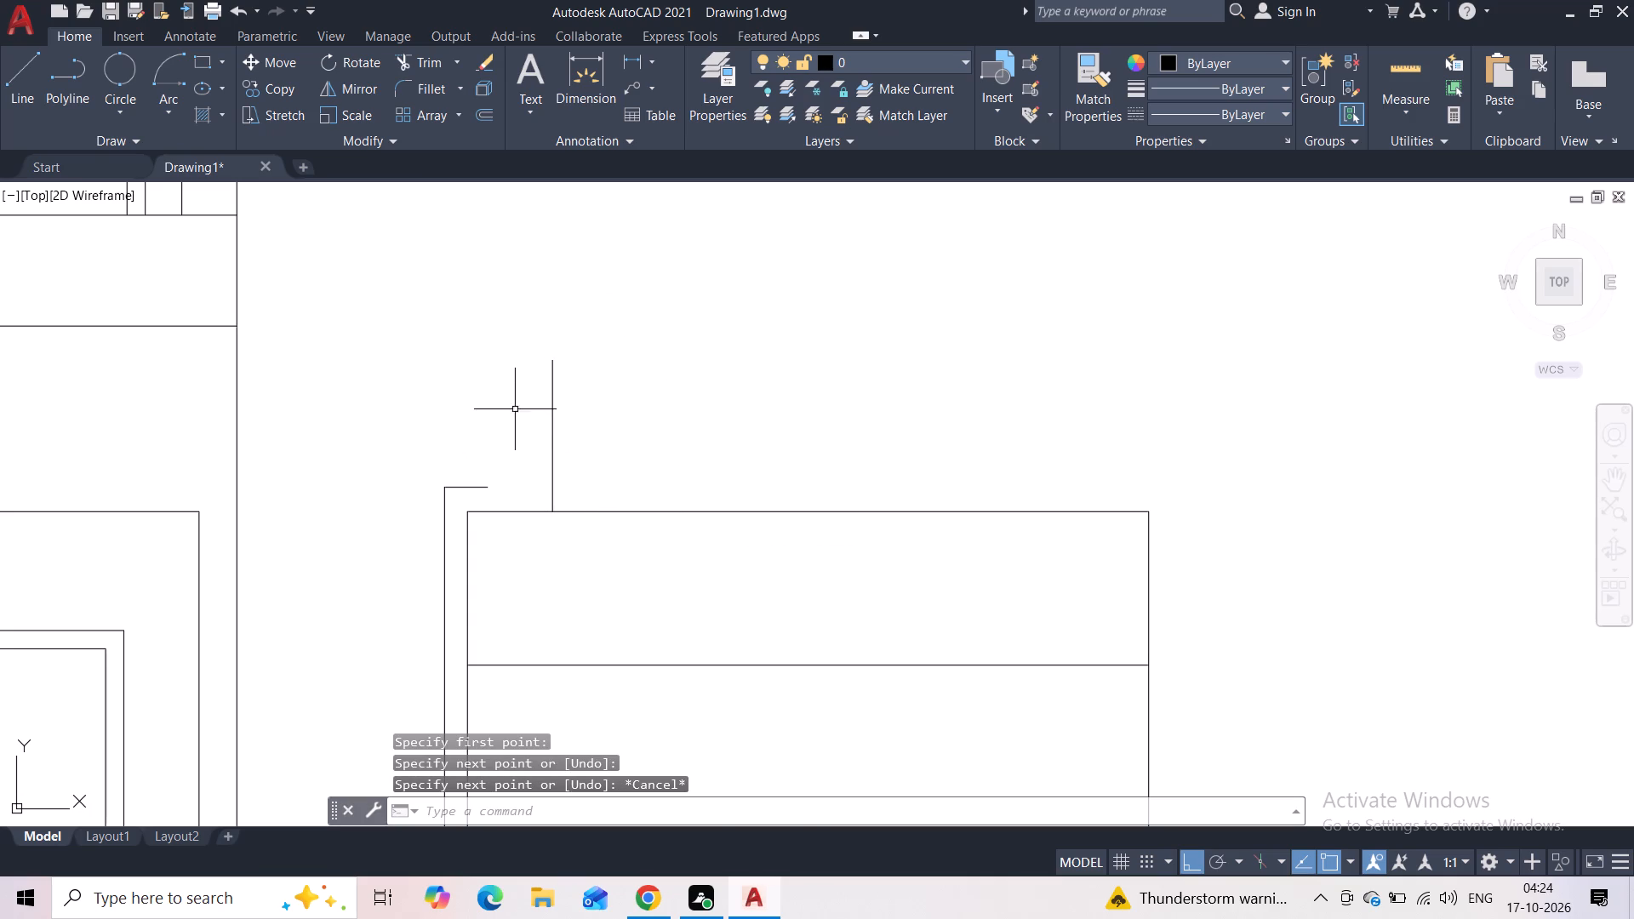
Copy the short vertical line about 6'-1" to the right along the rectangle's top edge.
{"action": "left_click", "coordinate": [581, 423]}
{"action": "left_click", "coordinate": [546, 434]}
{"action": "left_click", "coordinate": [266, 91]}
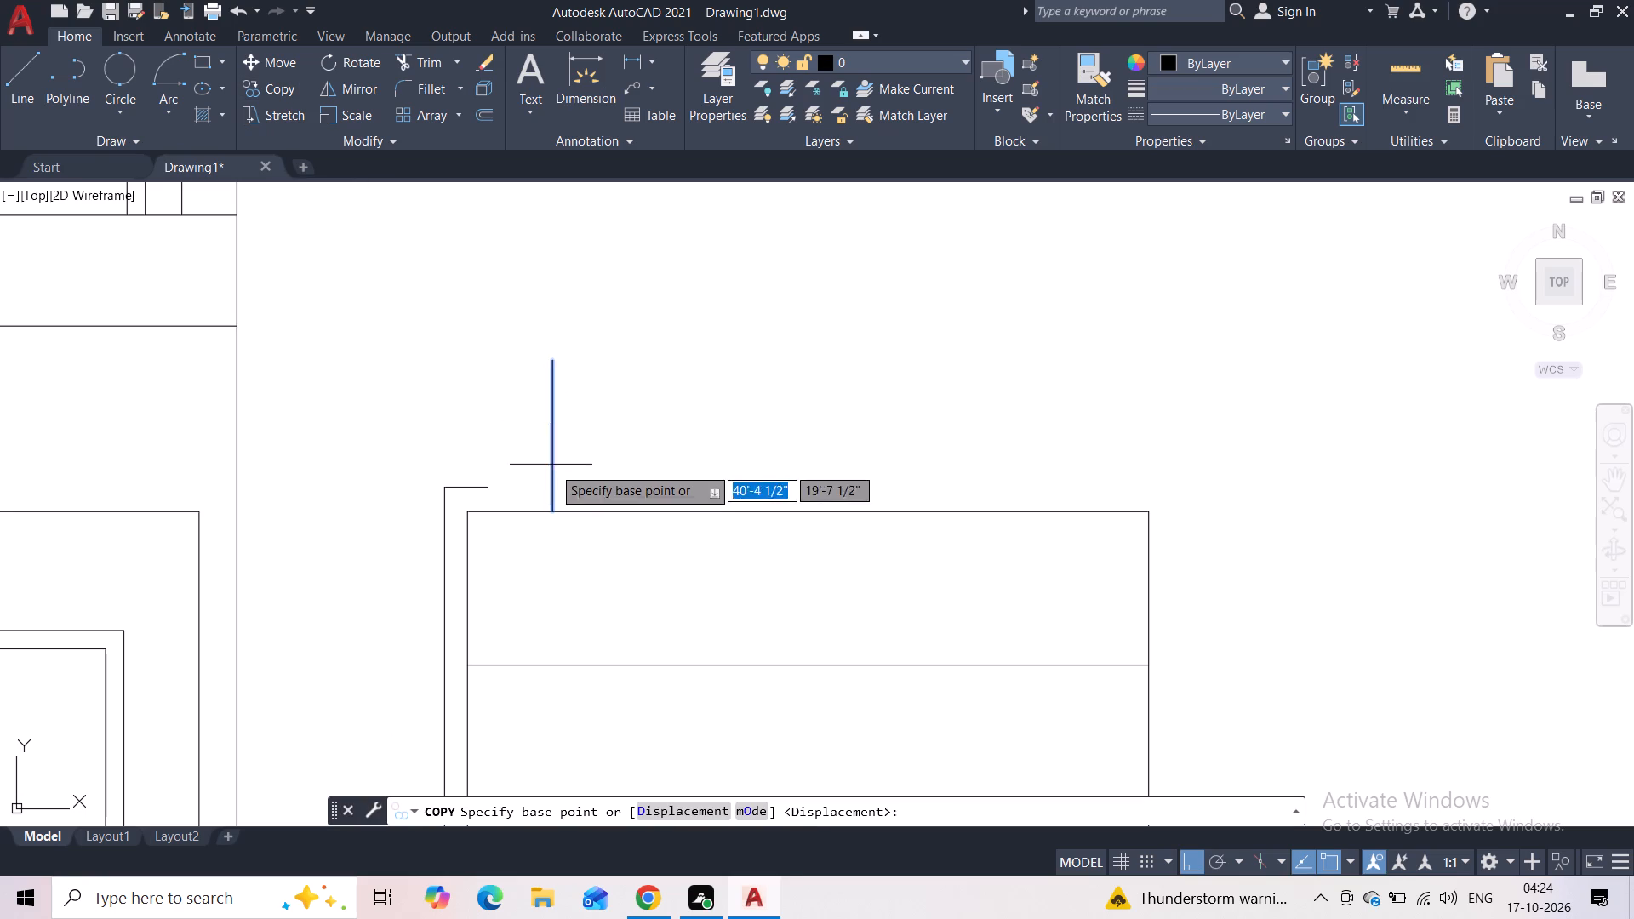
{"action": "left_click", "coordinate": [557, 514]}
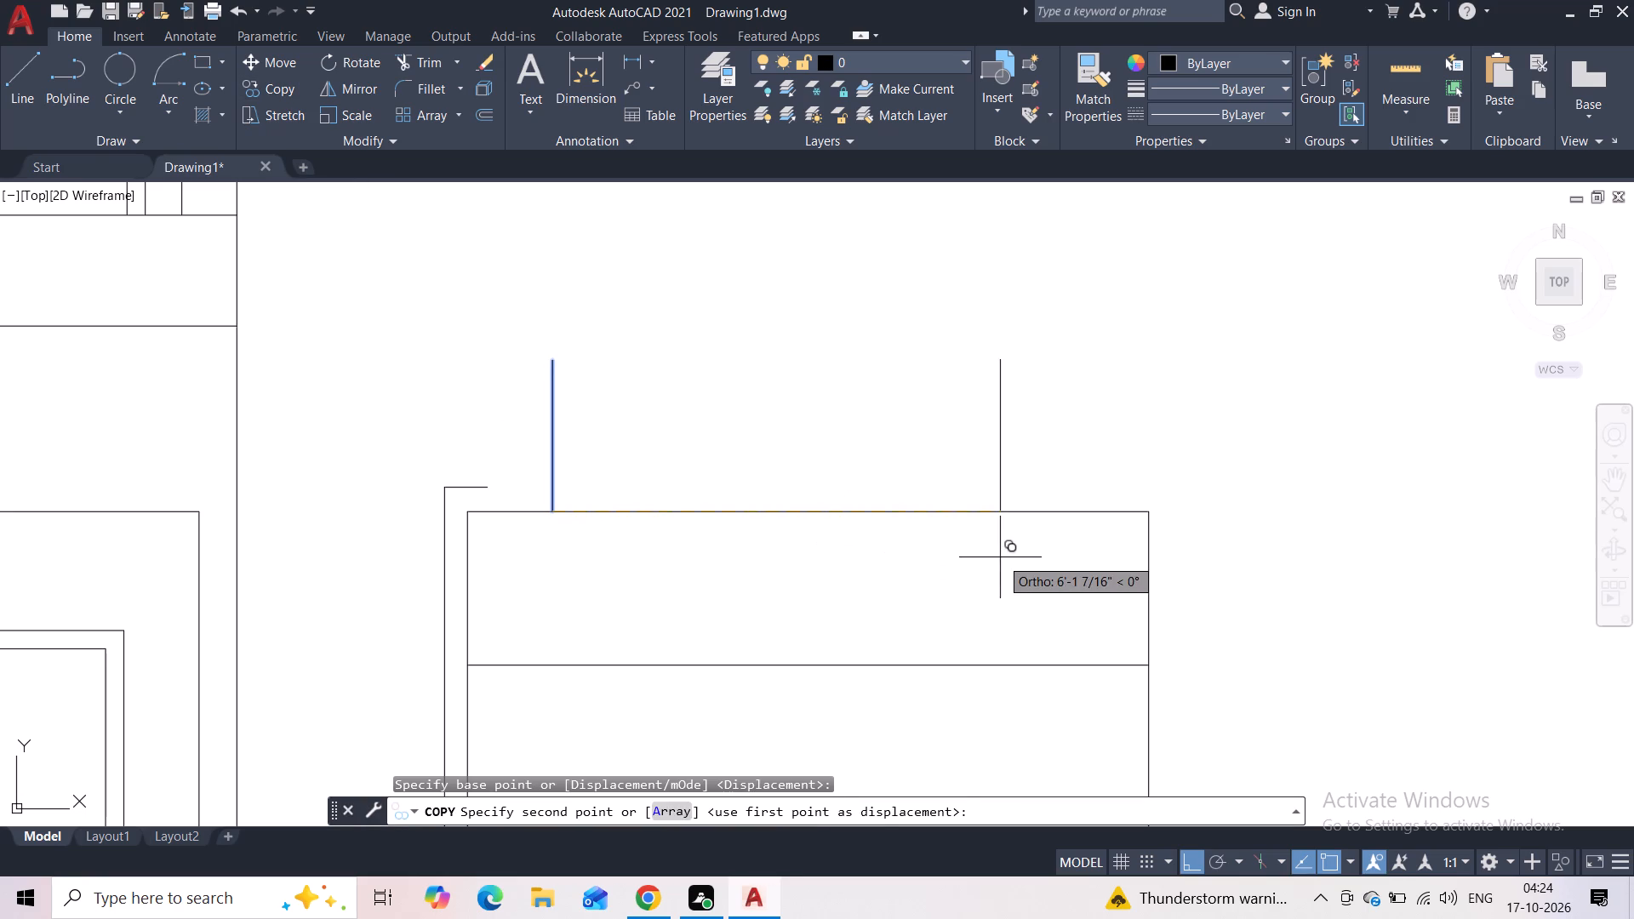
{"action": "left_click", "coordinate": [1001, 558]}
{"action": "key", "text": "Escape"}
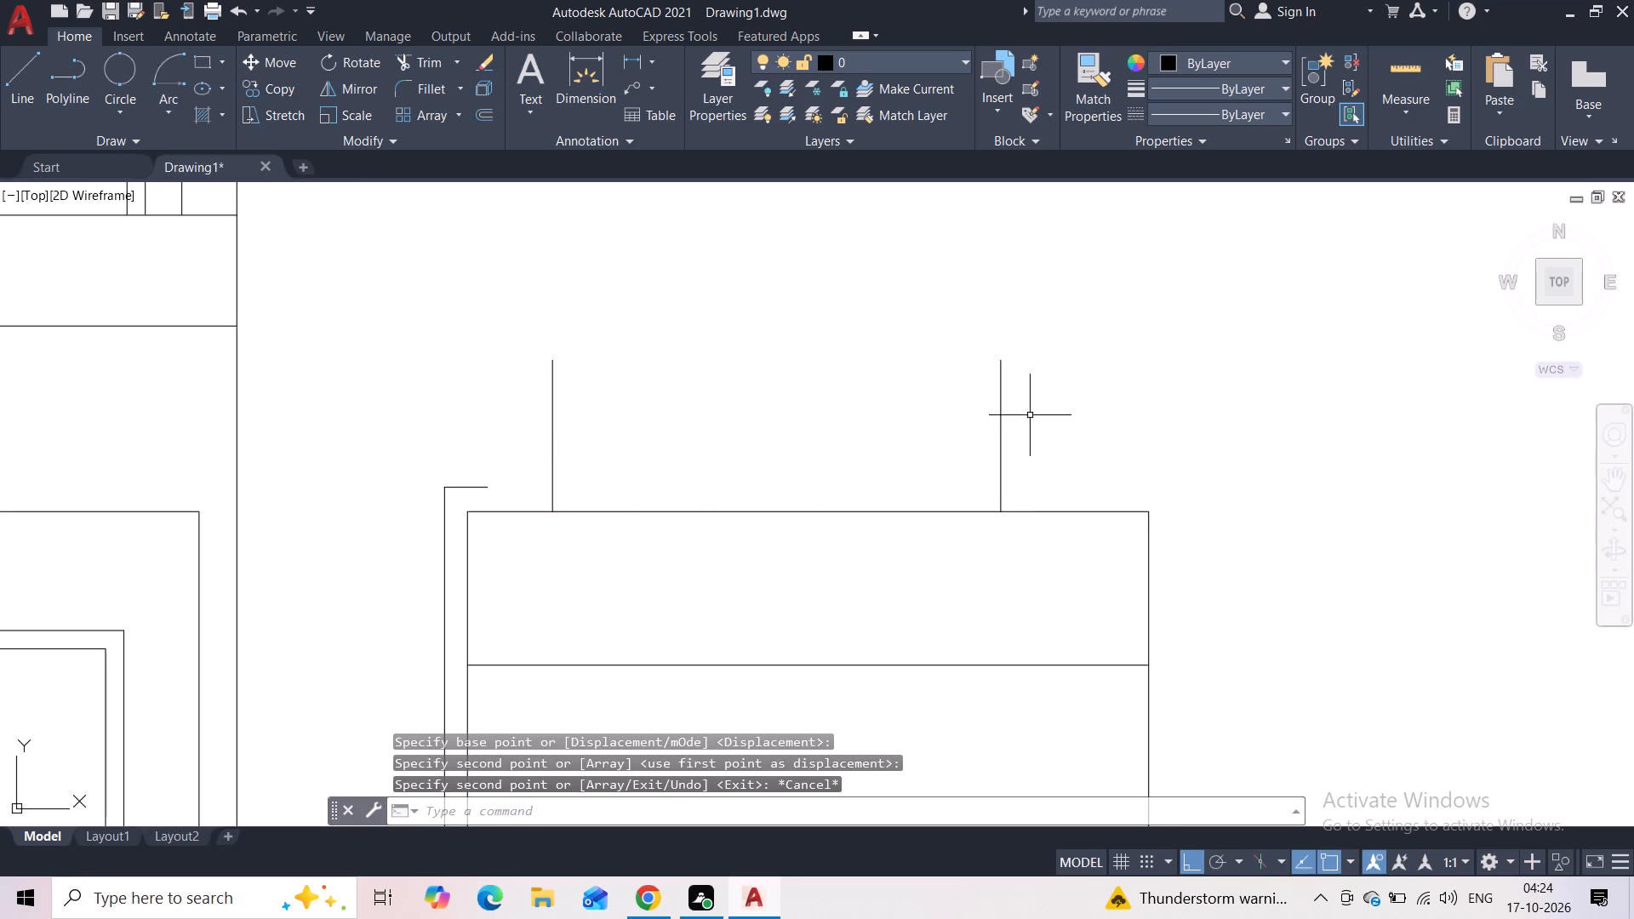
Draw a tall vertical centre line upward from the midpoint of the rectangle's top edge.
{"action": "middle_click_drag", "start_coordinate": [585, 436], "coordinate": [551, 320]}
{"action": "scroll", "coordinate": [557, 331], "scroll_direction": "down", "scroll_amount": 1}
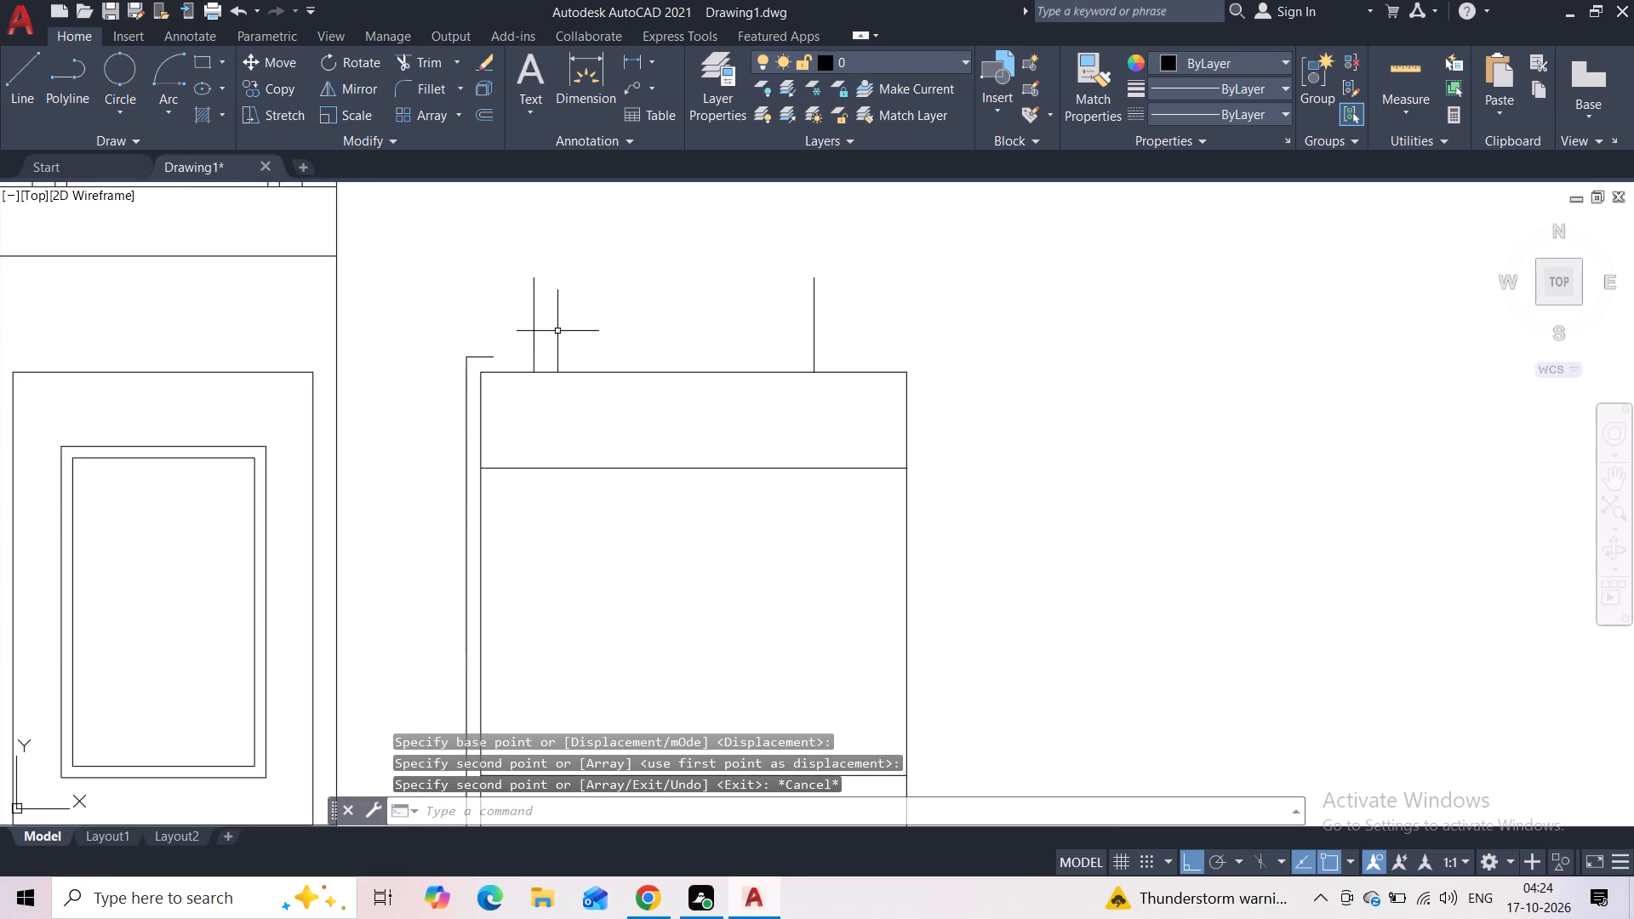
{"action": "scroll", "coordinate": [557, 331], "scroll_direction": "down", "scroll_amount": 1}
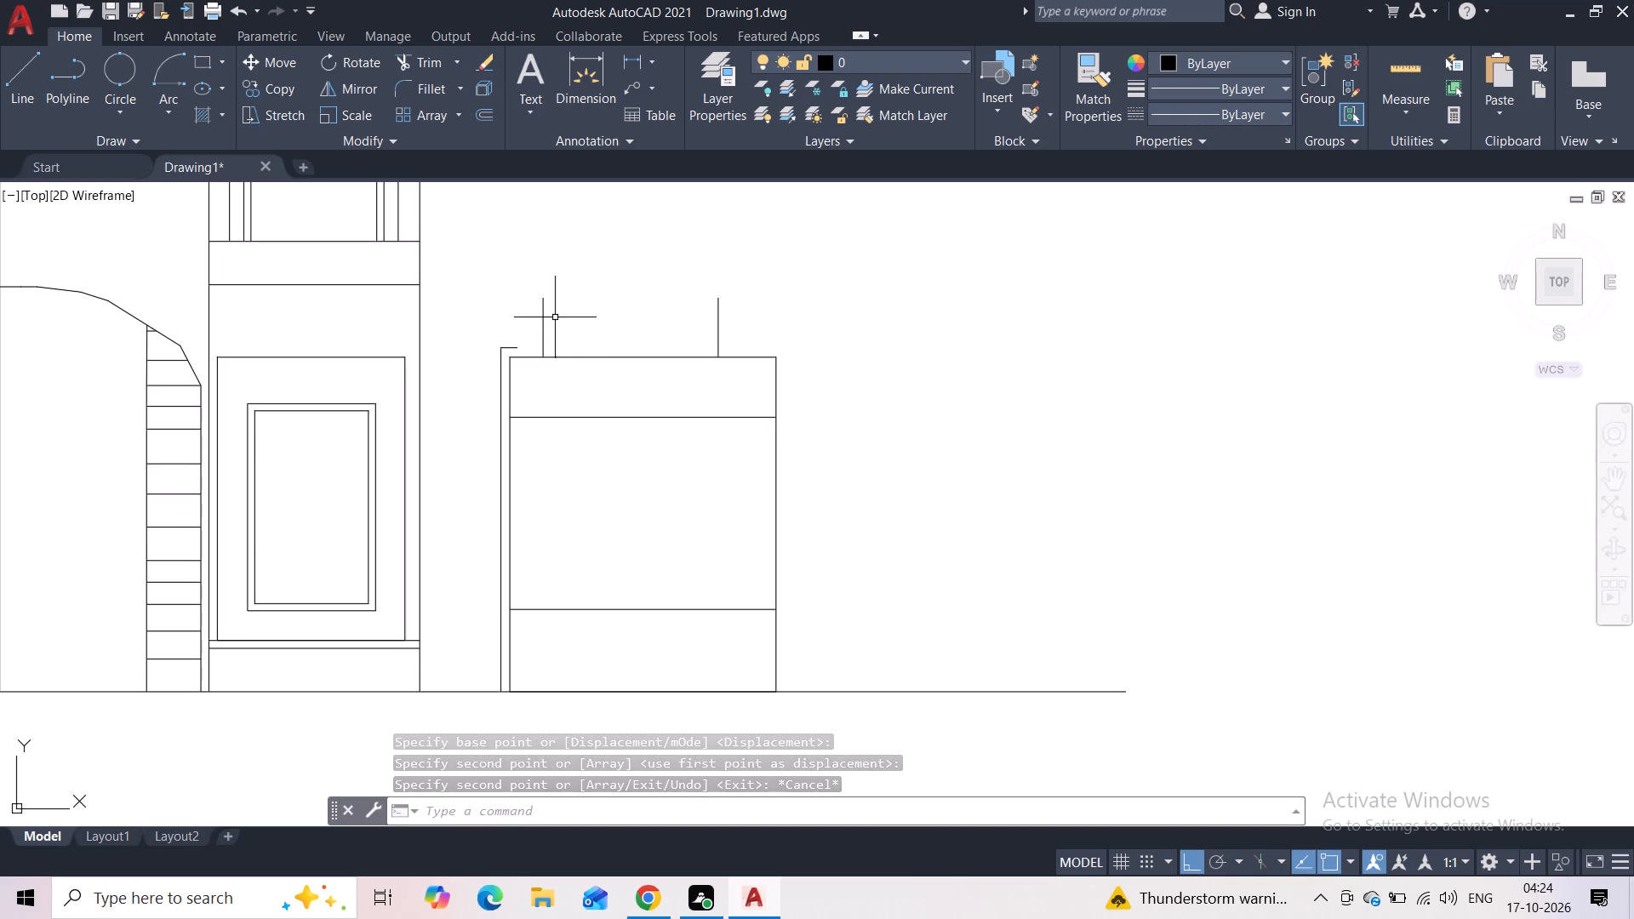
{"action": "middle_click_drag", "start_coordinate": [576, 290], "coordinate": [516, 393]}
{"action": "left_click", "coordinate": [29, 79]}
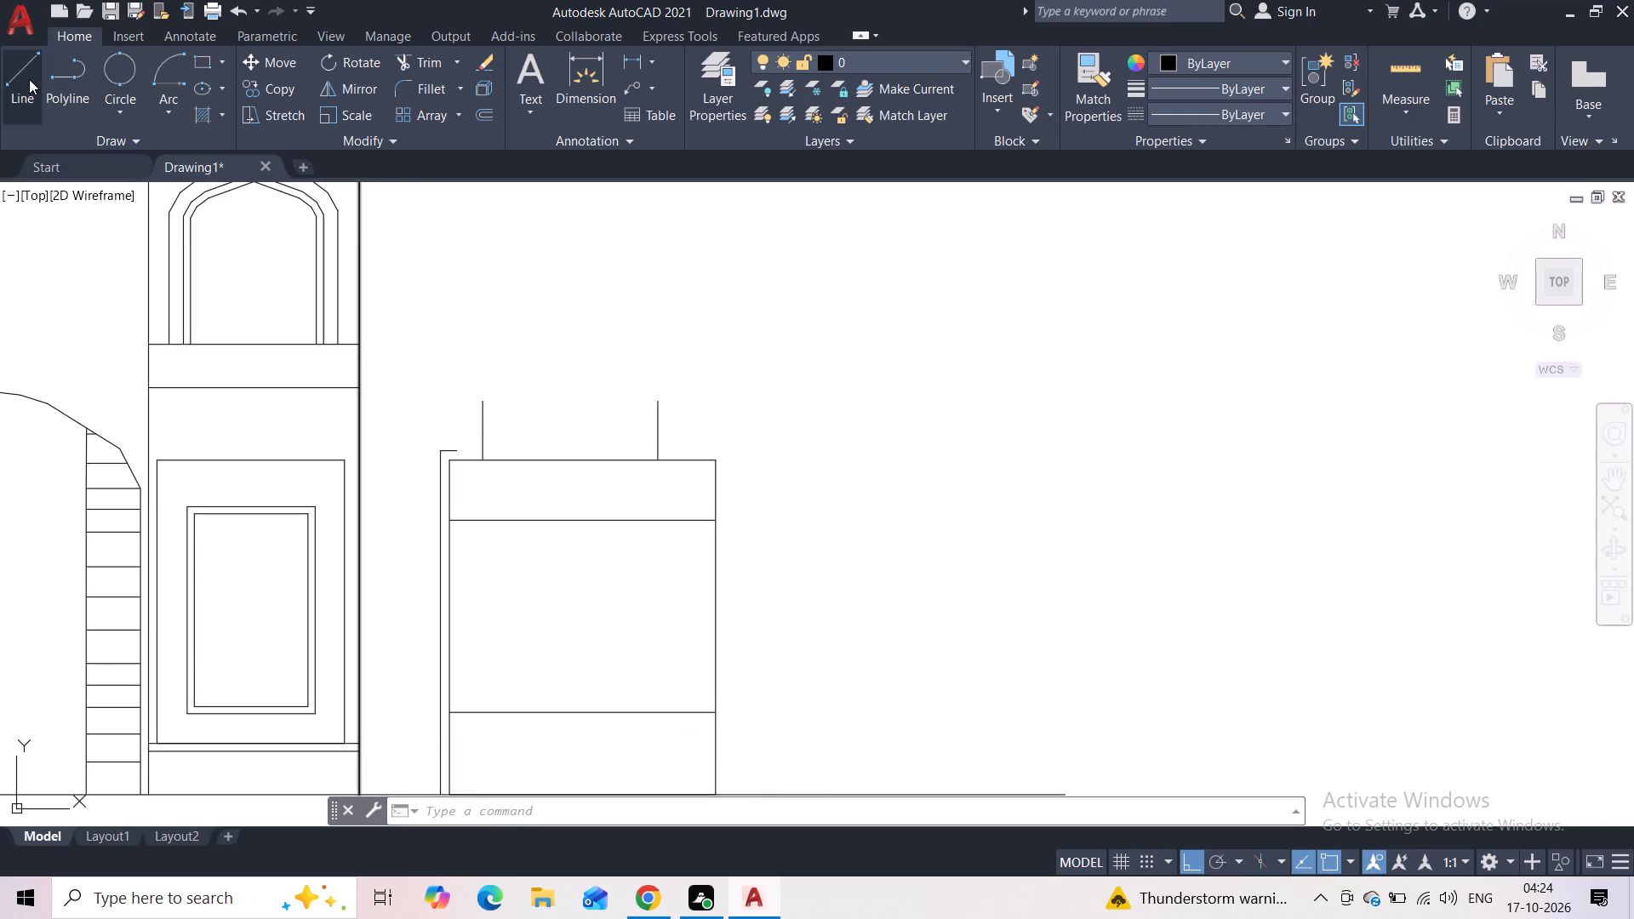
{"action": "left_click", "coordinate": [577, 459]}
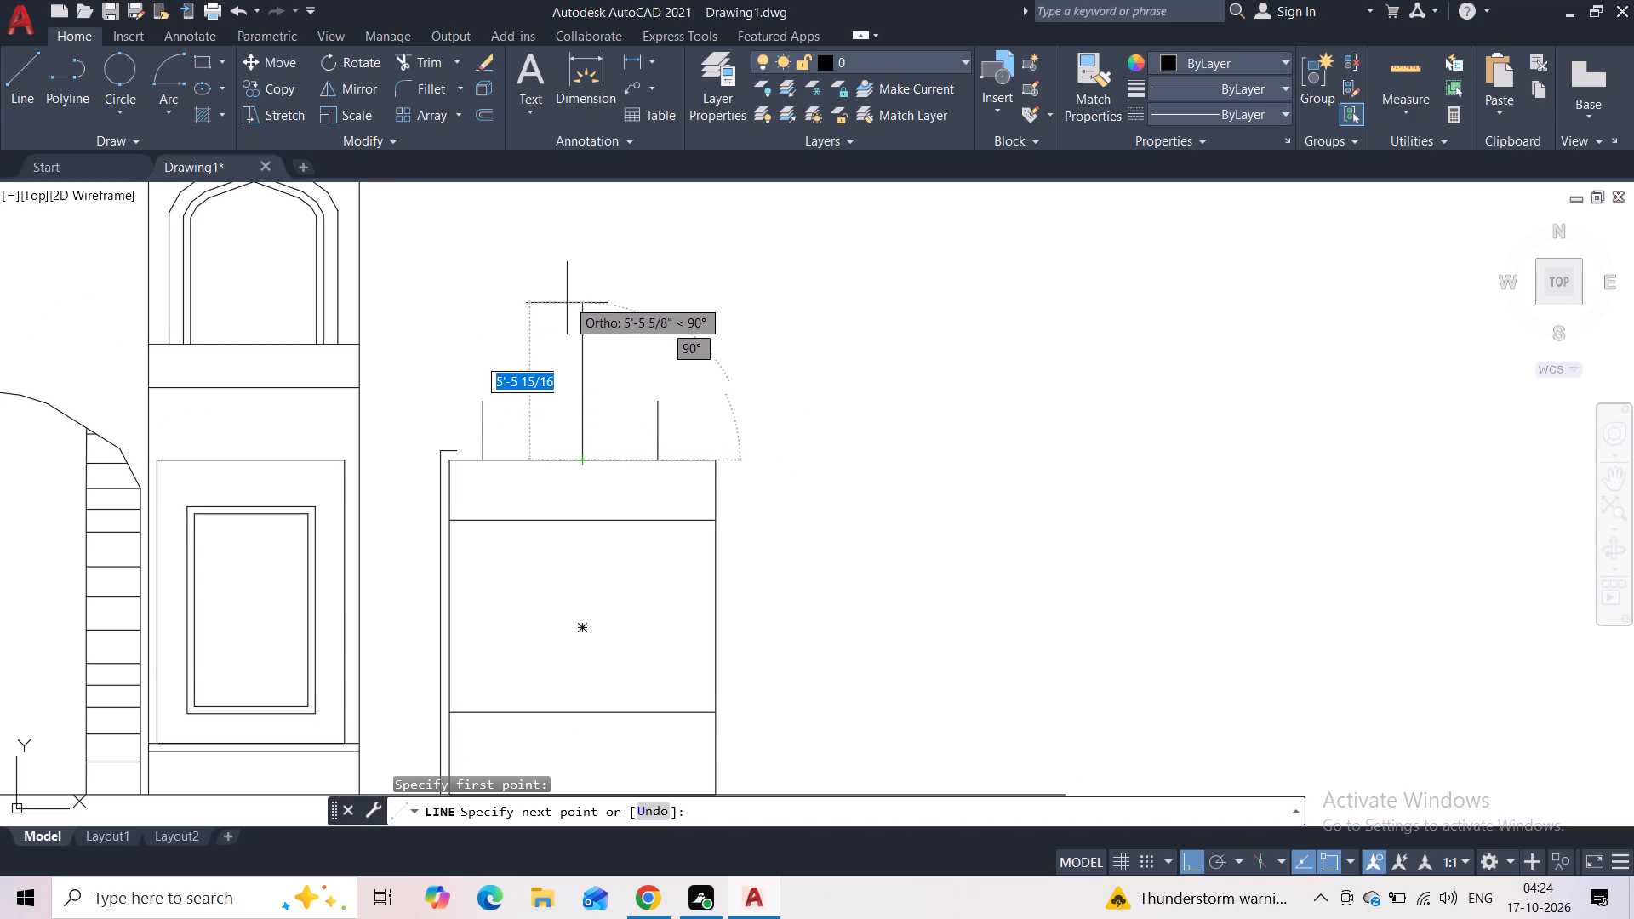
{"action": "middle_click_drag", "start_coordinate": [565, 278], "coordinate": [550, 381]}
{"action": "left_click", "coordinate": [568, 277]}
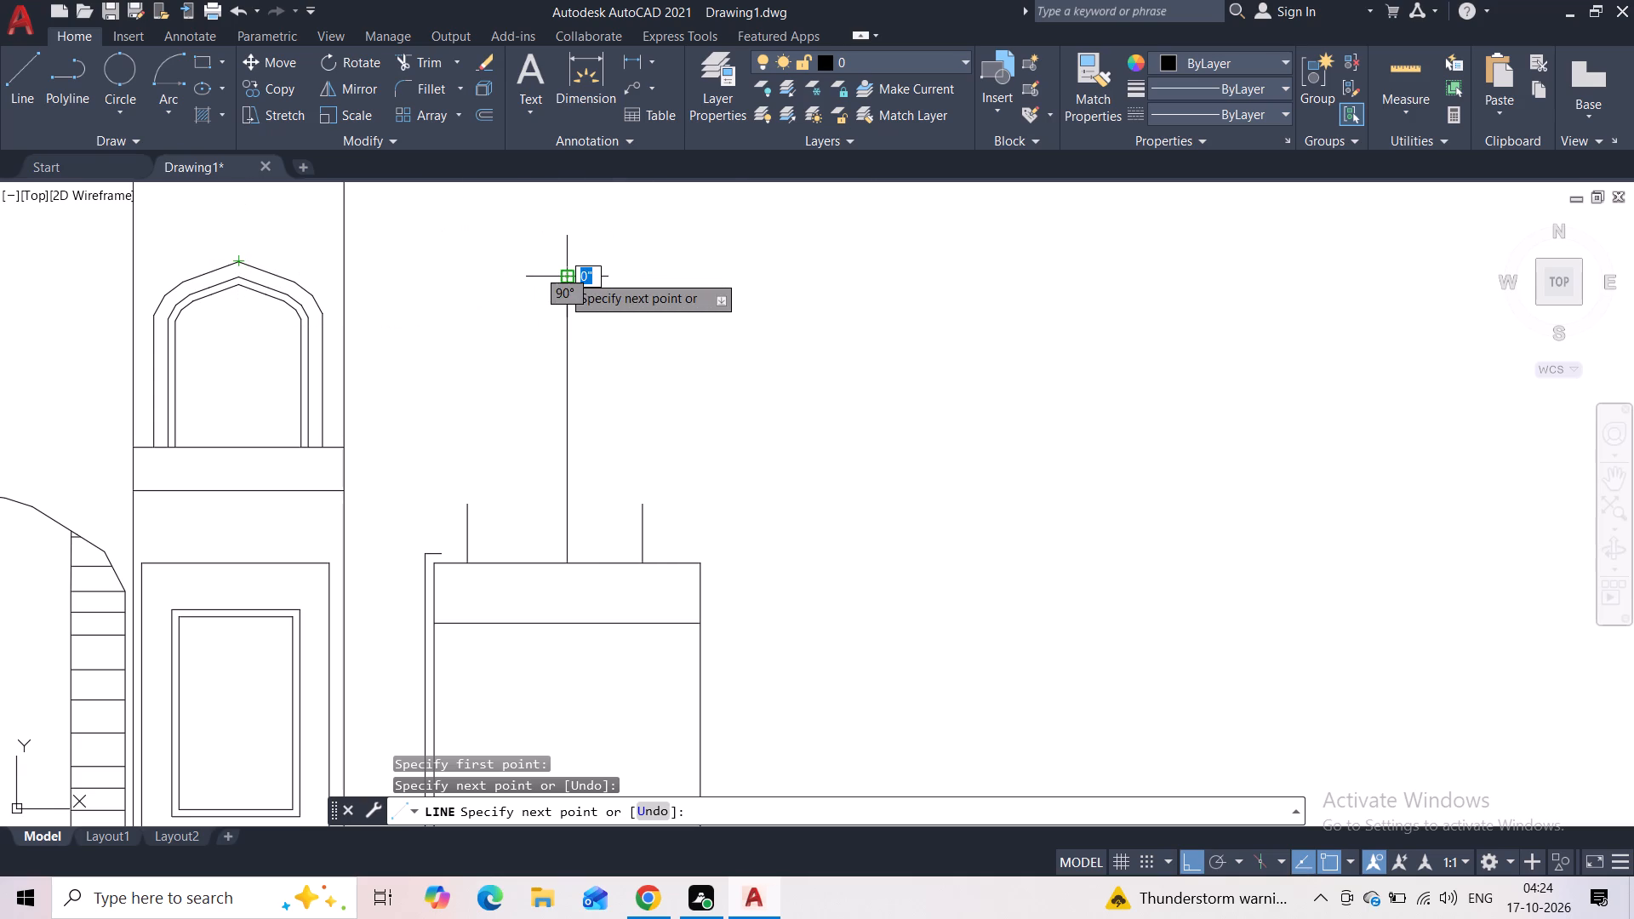
{"action": "key", "text": "Escape"}
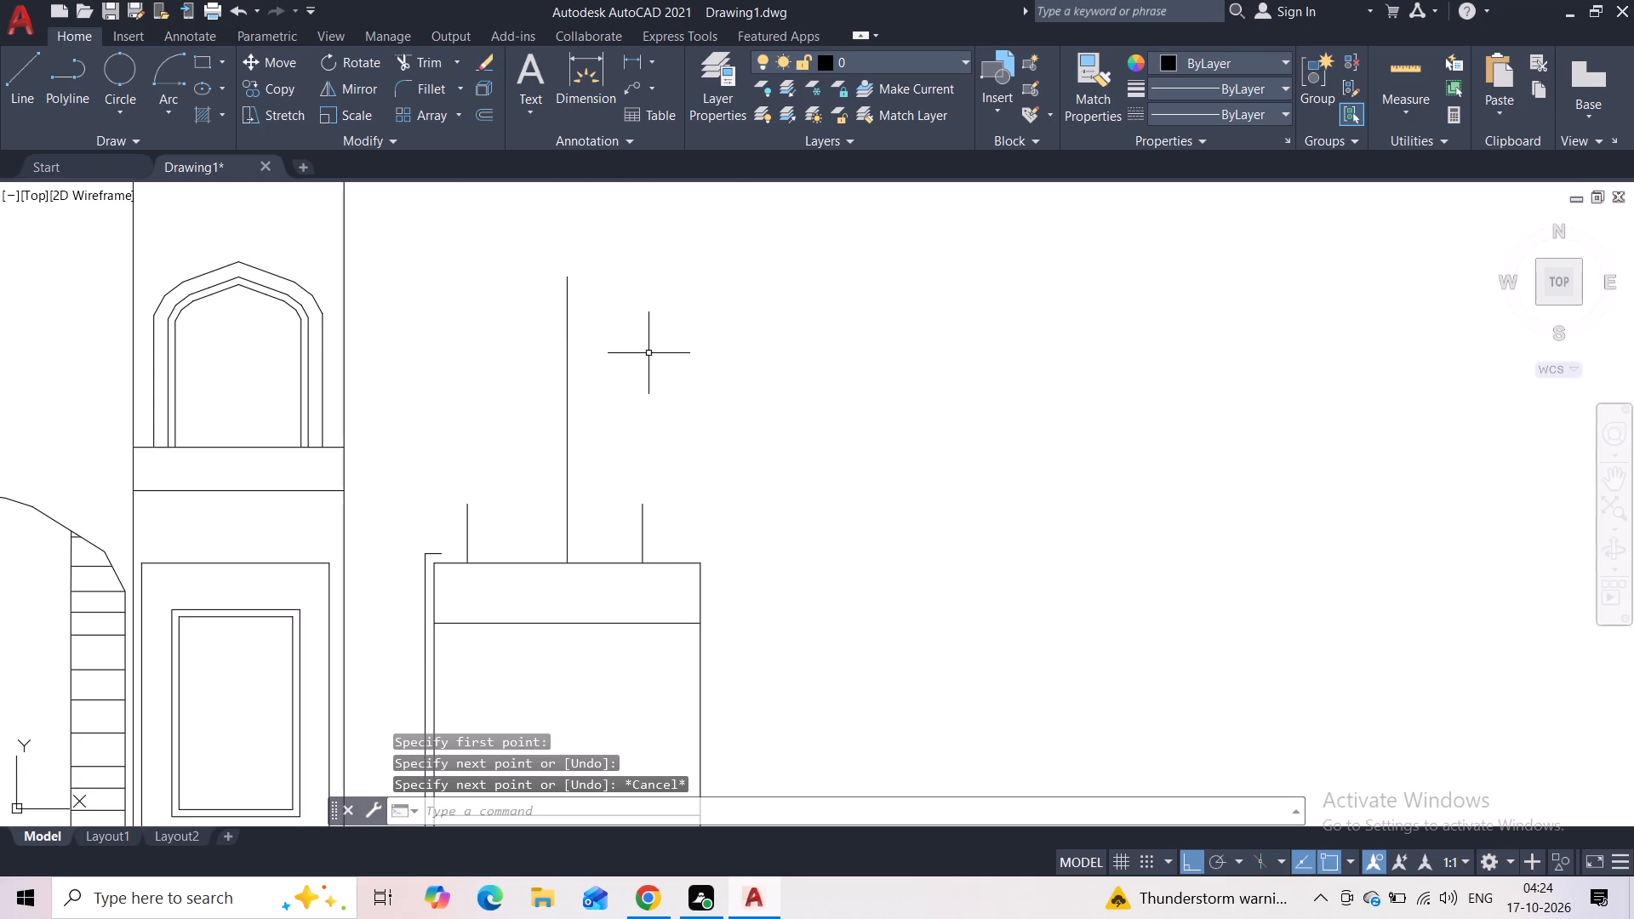
Measure the horizontal distances from the centre line to the short vertical lines on either side of it.
{"action": "middle_click_drag", "start_coordinate": [589, 502], "coordinate": [589, 396]}
{"action": "scroll", "coordinate": [523, 448], "scroll_direction": "up", "scroll_amount": 2}
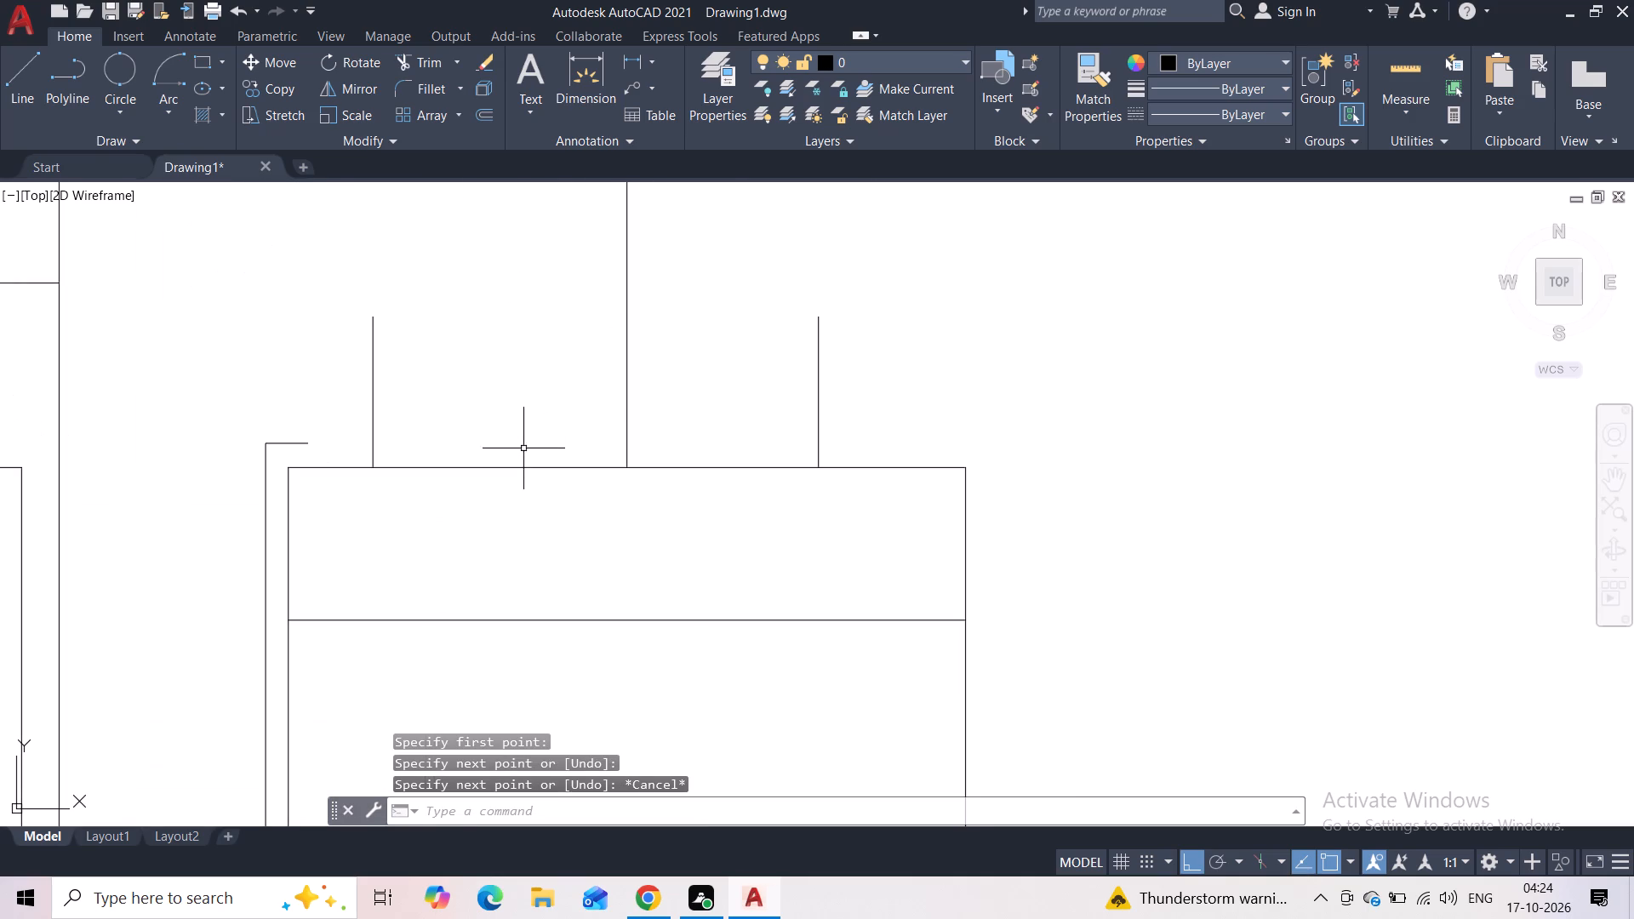
{"action": "left_click", "coordinate": [421, 66]}
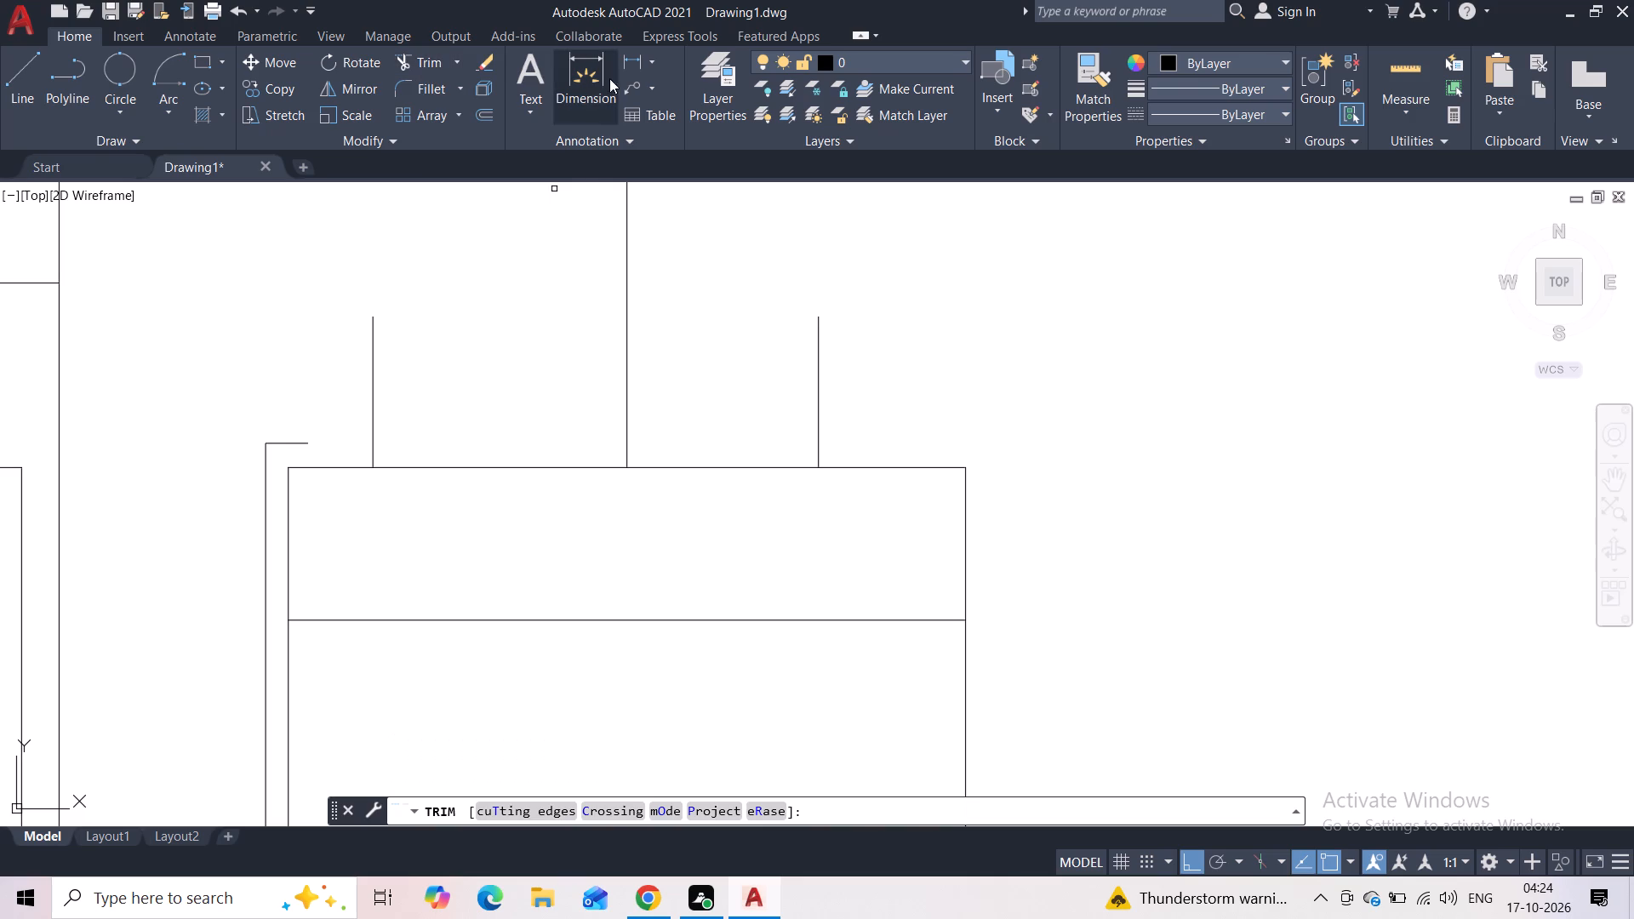
{"action": "left_click", "coordinate": [626, 63]}
{"action": "left_click", "coordinate": [376, 460]}
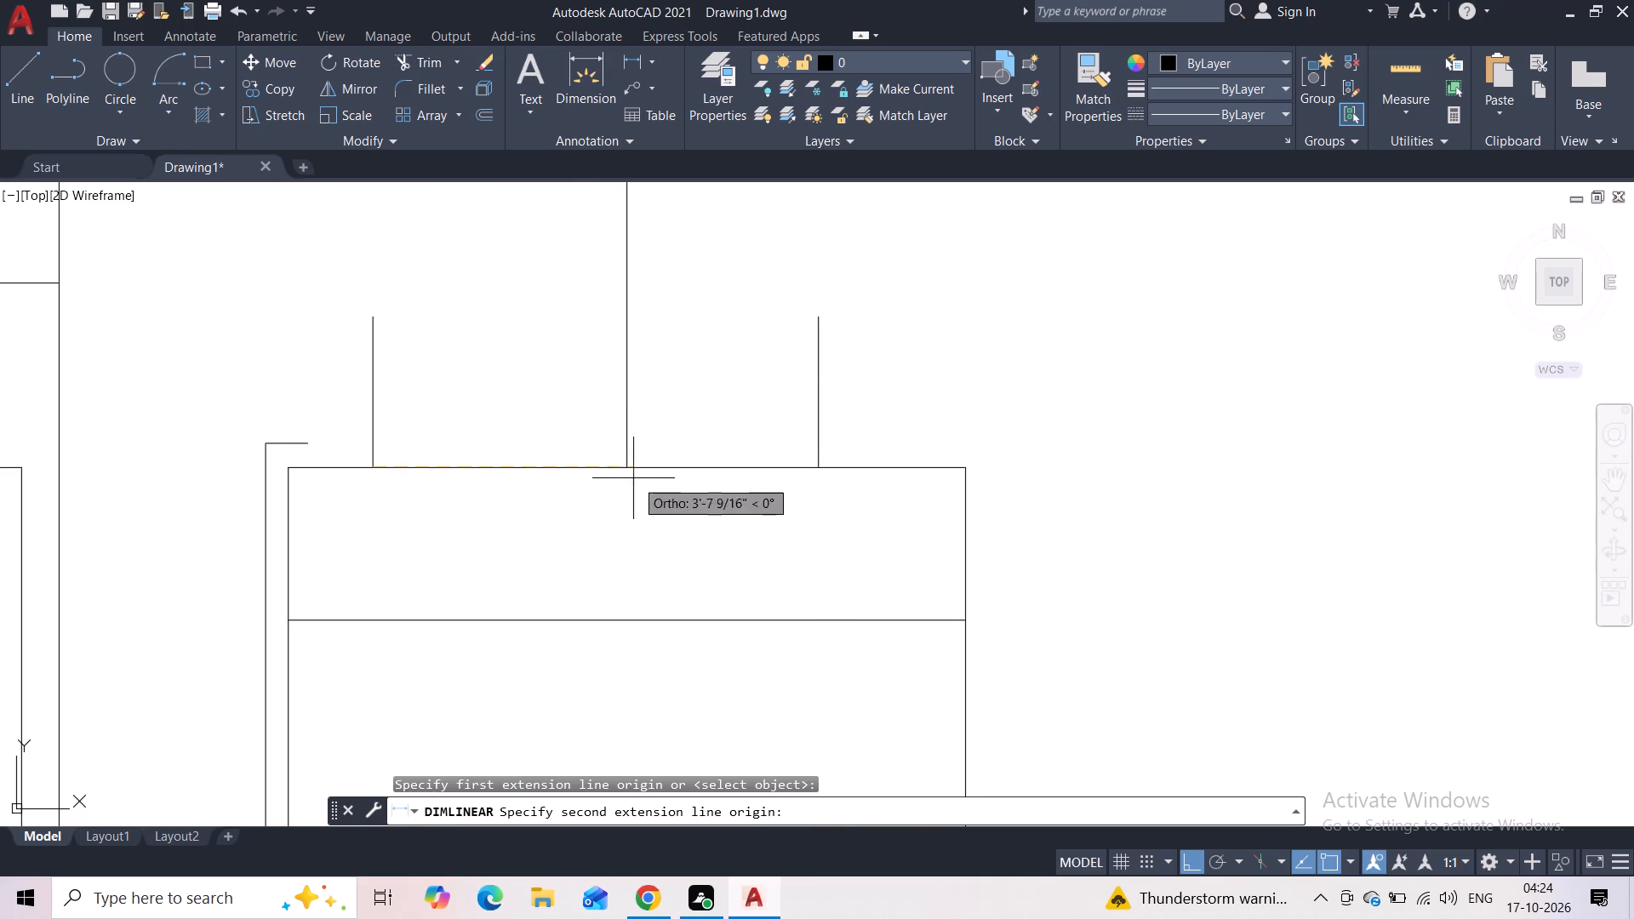
{"action": "left_click", "coordinate": [626, 471]}
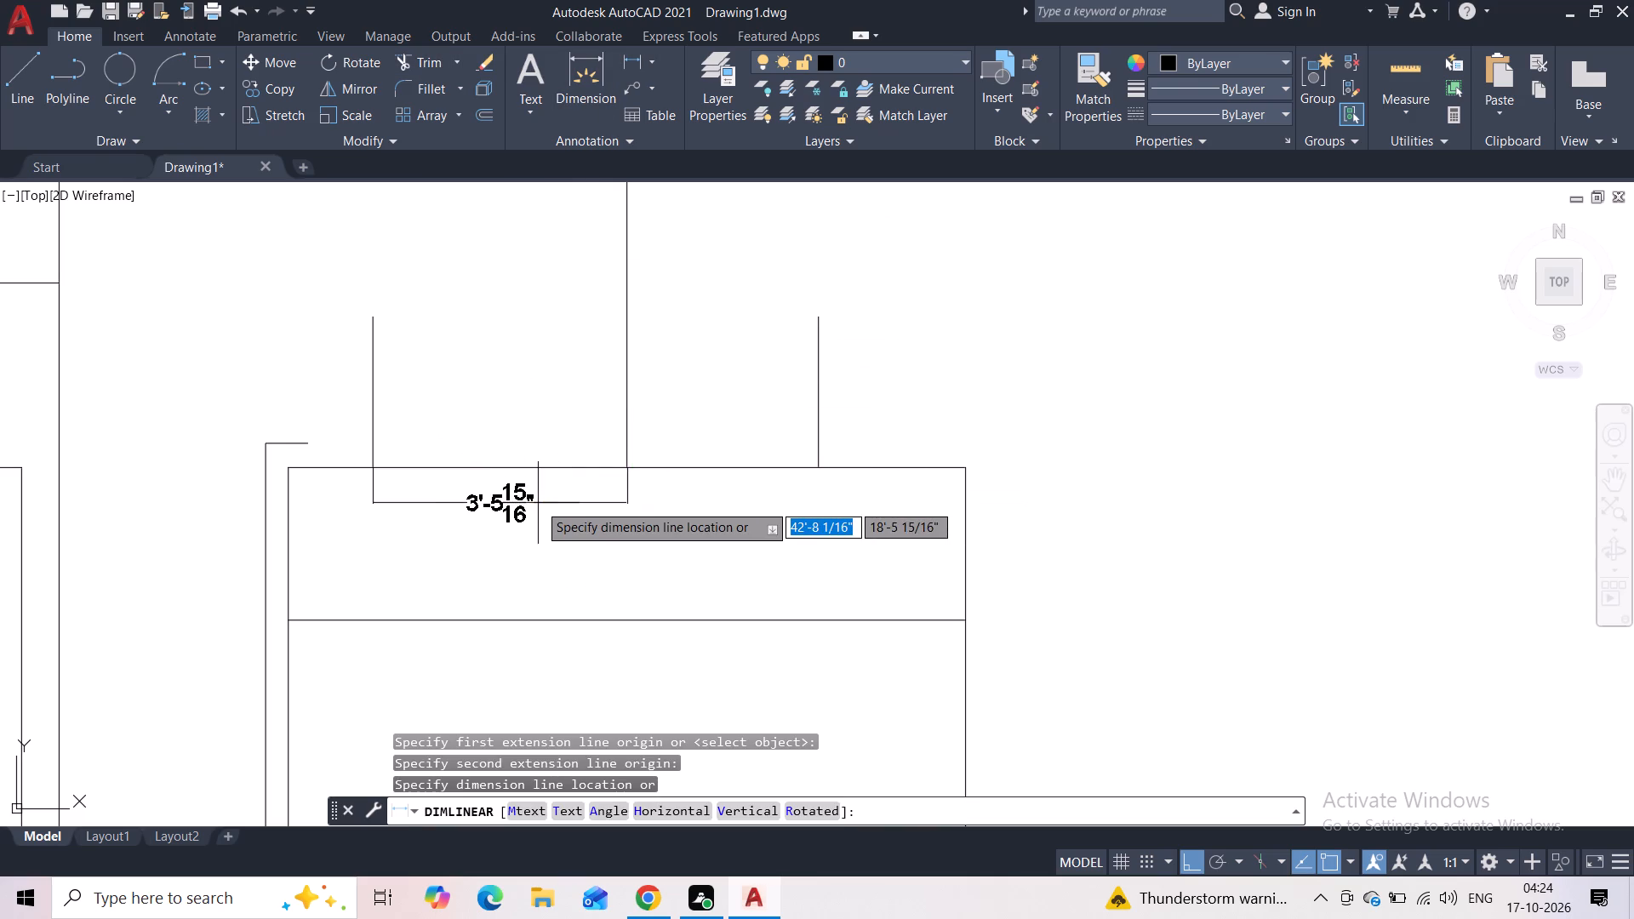
{"action": "key", "text": "Escape"}
{"action": "key", "text": "space"}
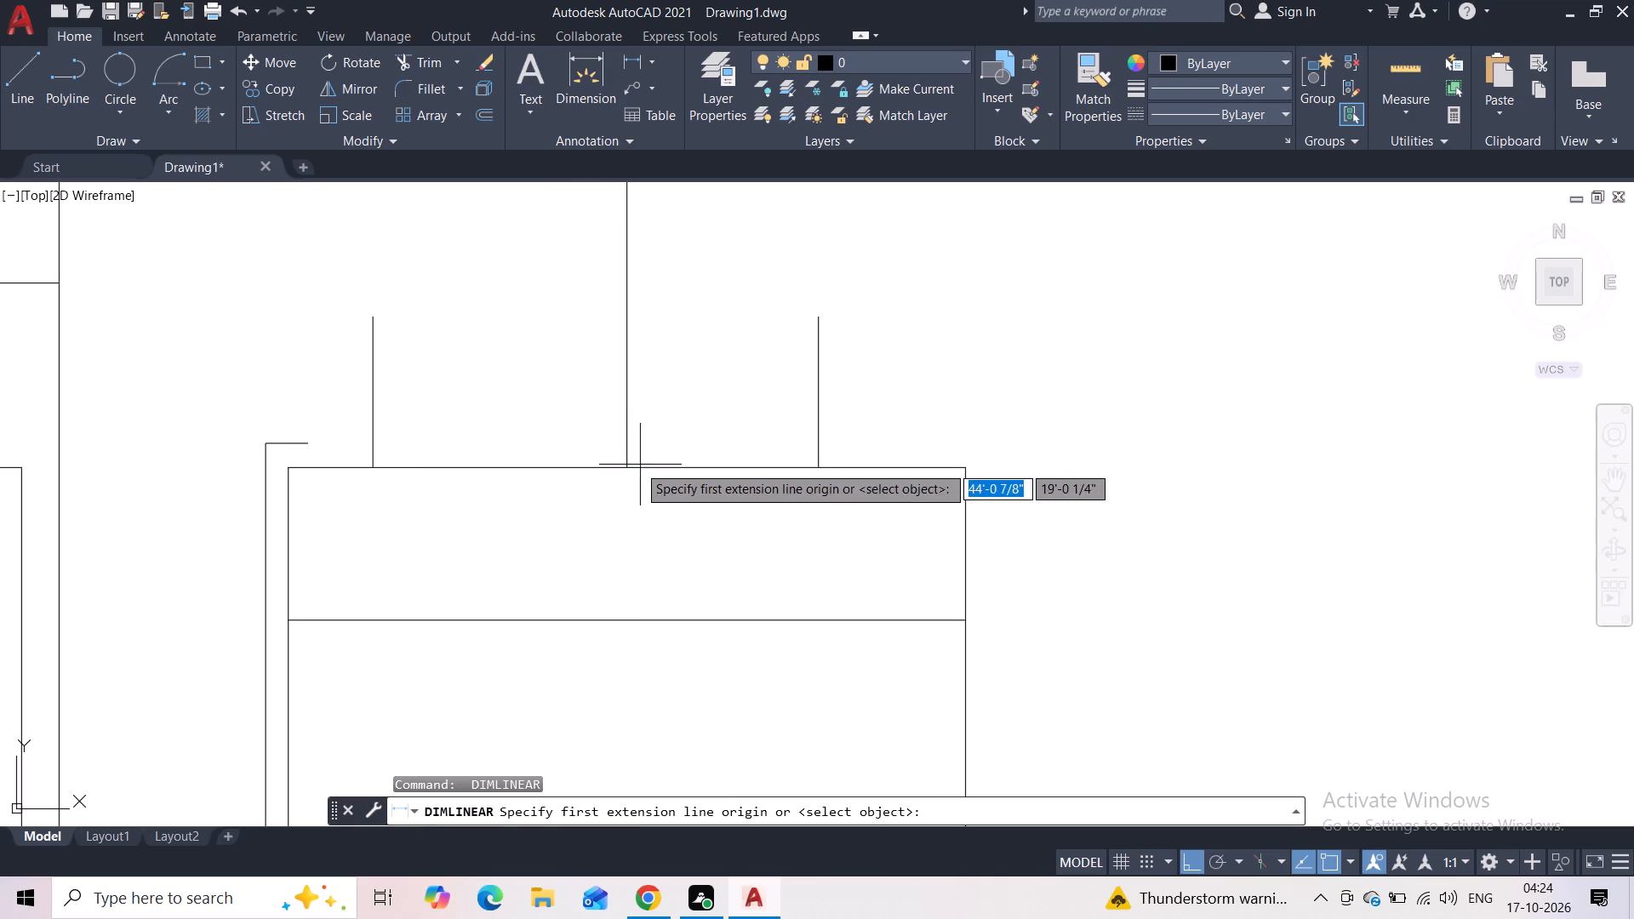
{"action": "left_click", "coordinate": [636, 465]}
{"action": "left_click", "coordinate": [814, 475]}
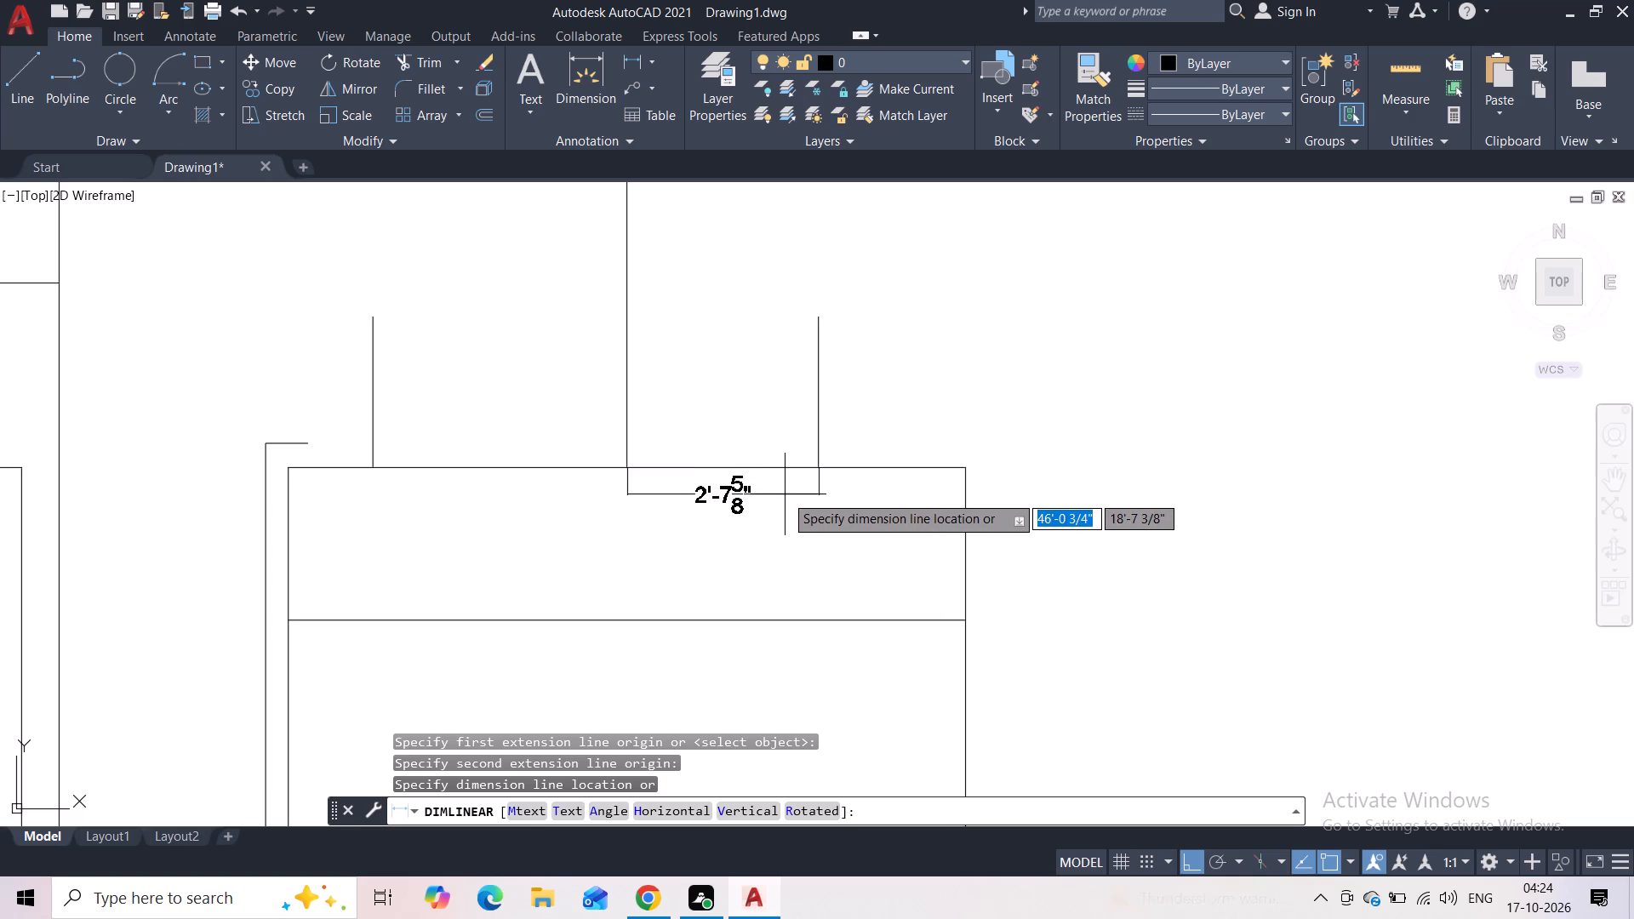
{"action": "key", "text": "Escape"}
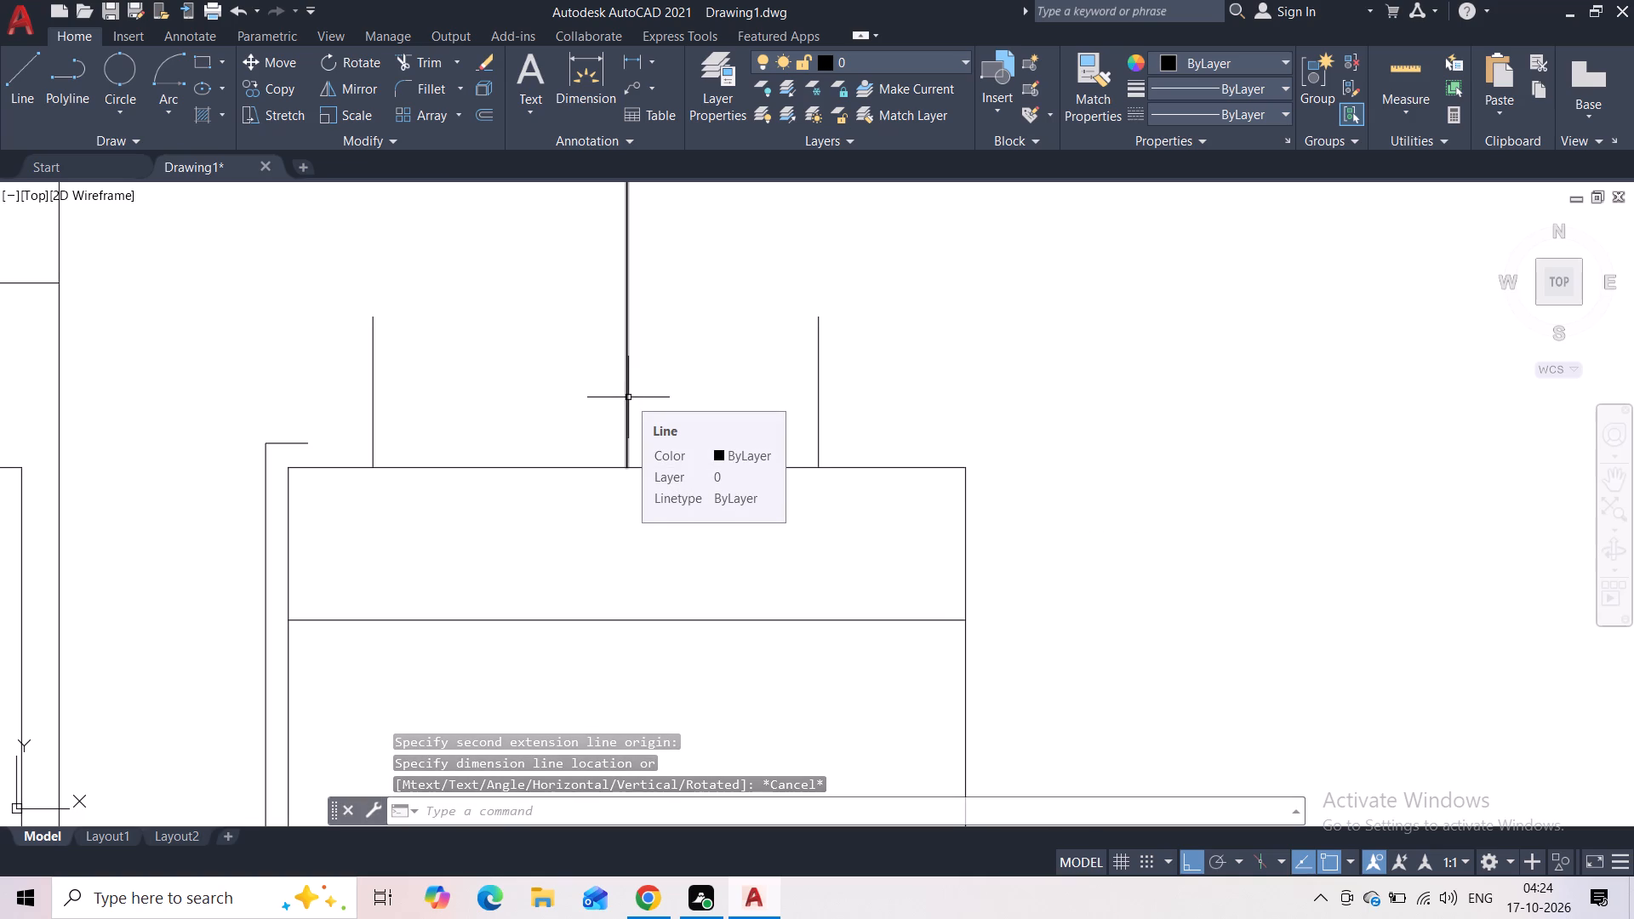
Offset the centre line 3'5" to the right.
{"action": "left_click", "coordinate": [628, 397]}
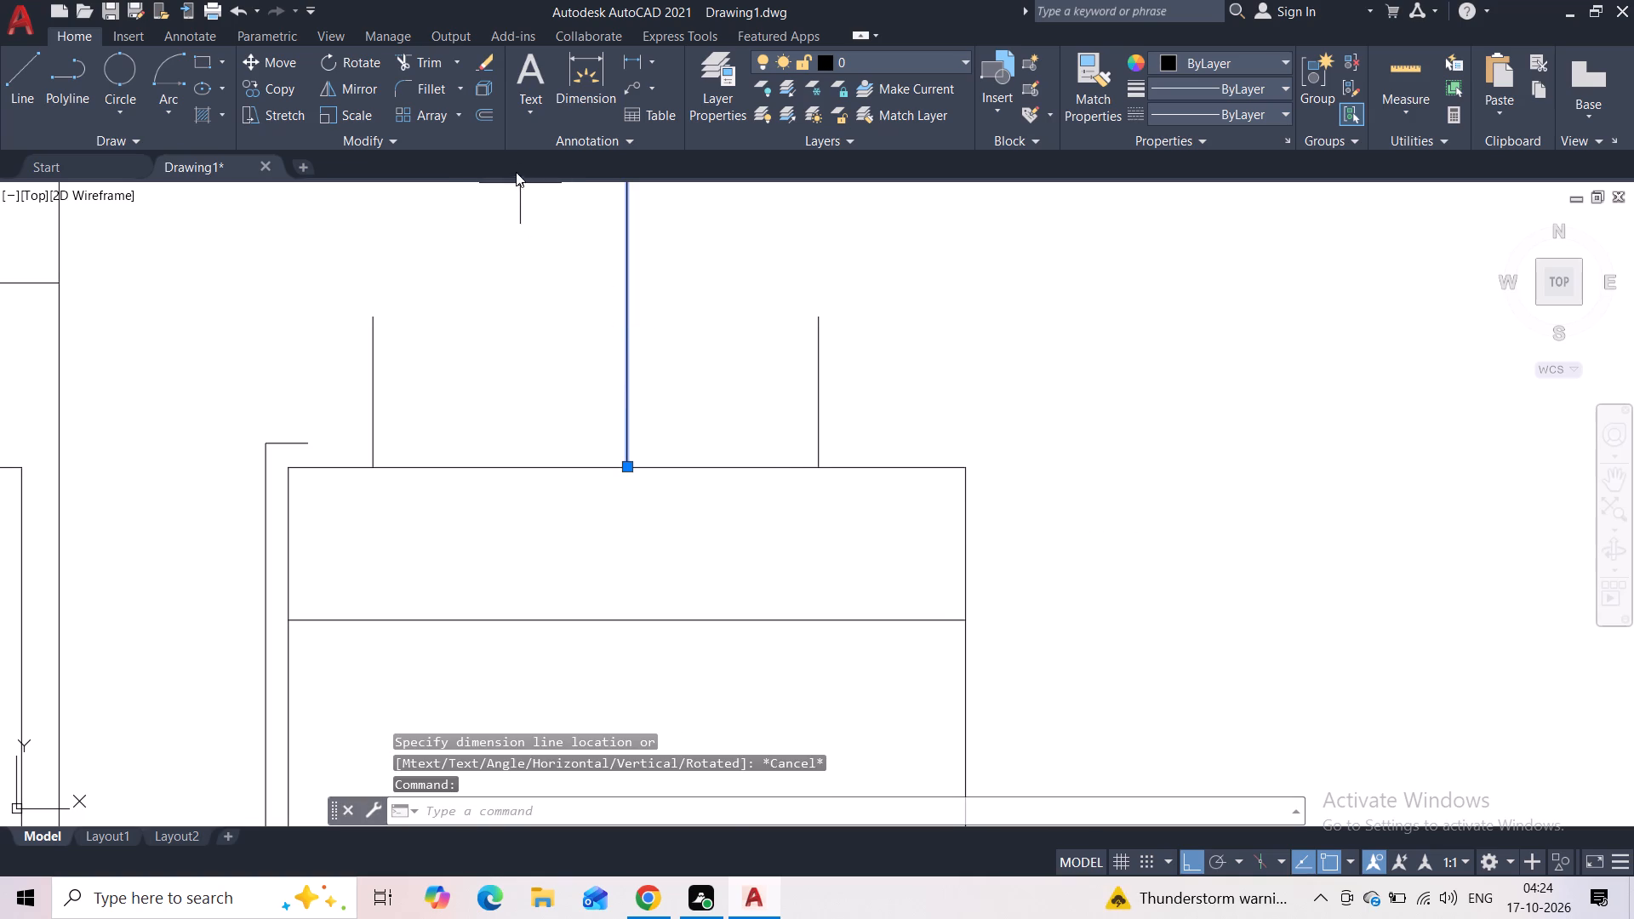
{"action": "left_click", "coordinate": [483, 123]}
{"action": "key", "text": "3"}
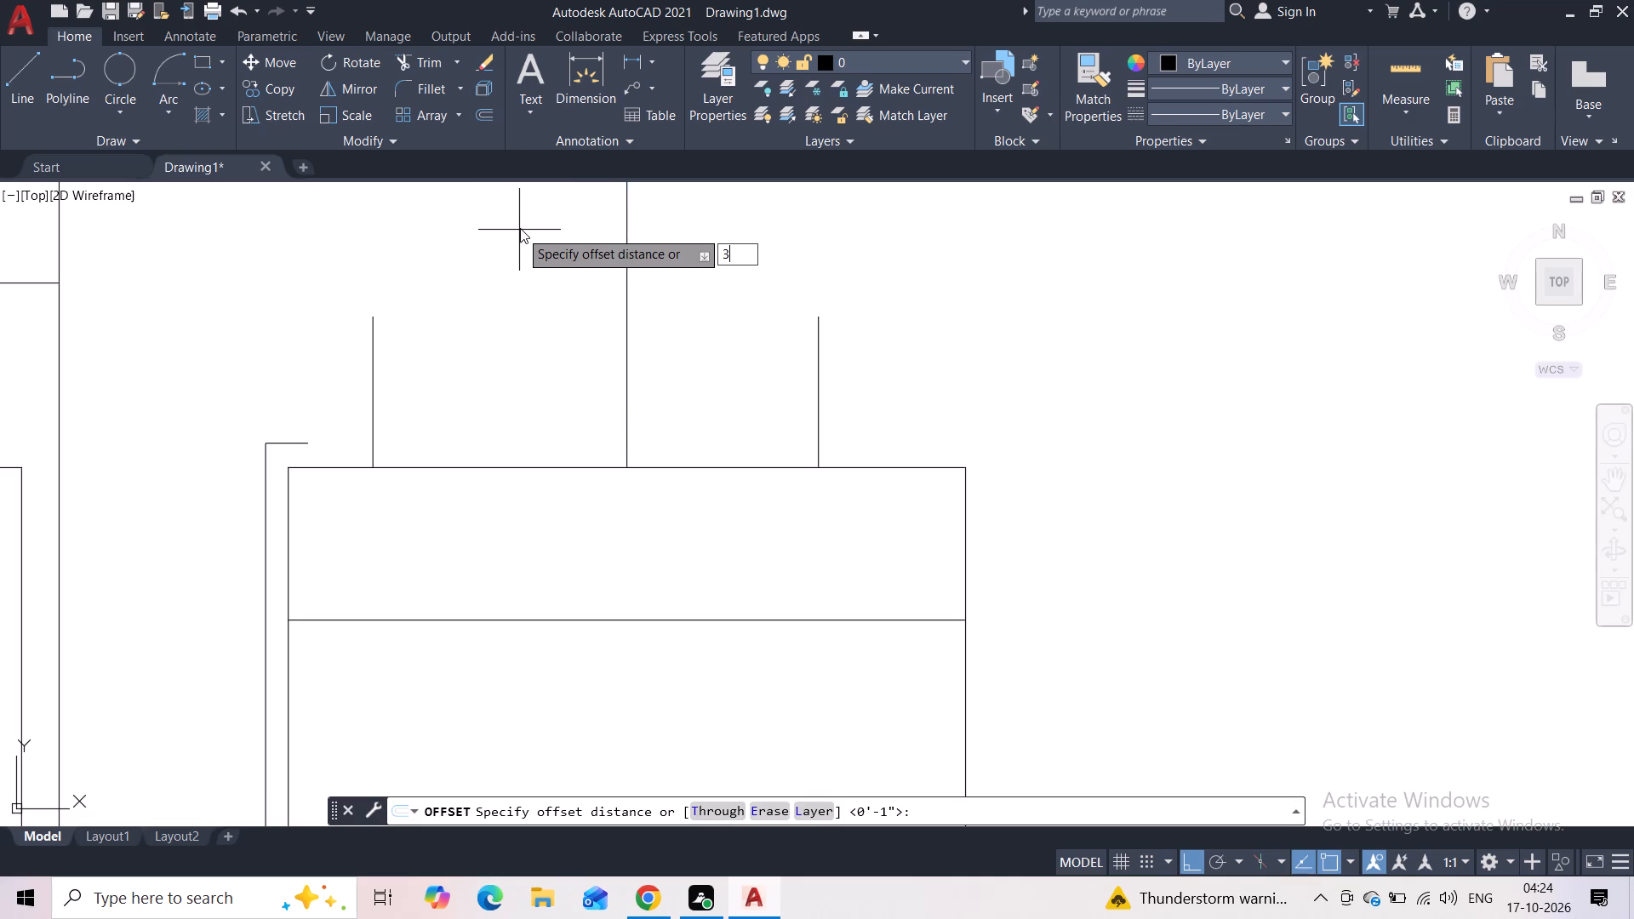
{"action": "key", "text": "apostrophe"}
{"action": "key", "text": "5"}
{"action": "key", "text": "shift+quotedbl"}
{"action": "key", "text": "Return"}
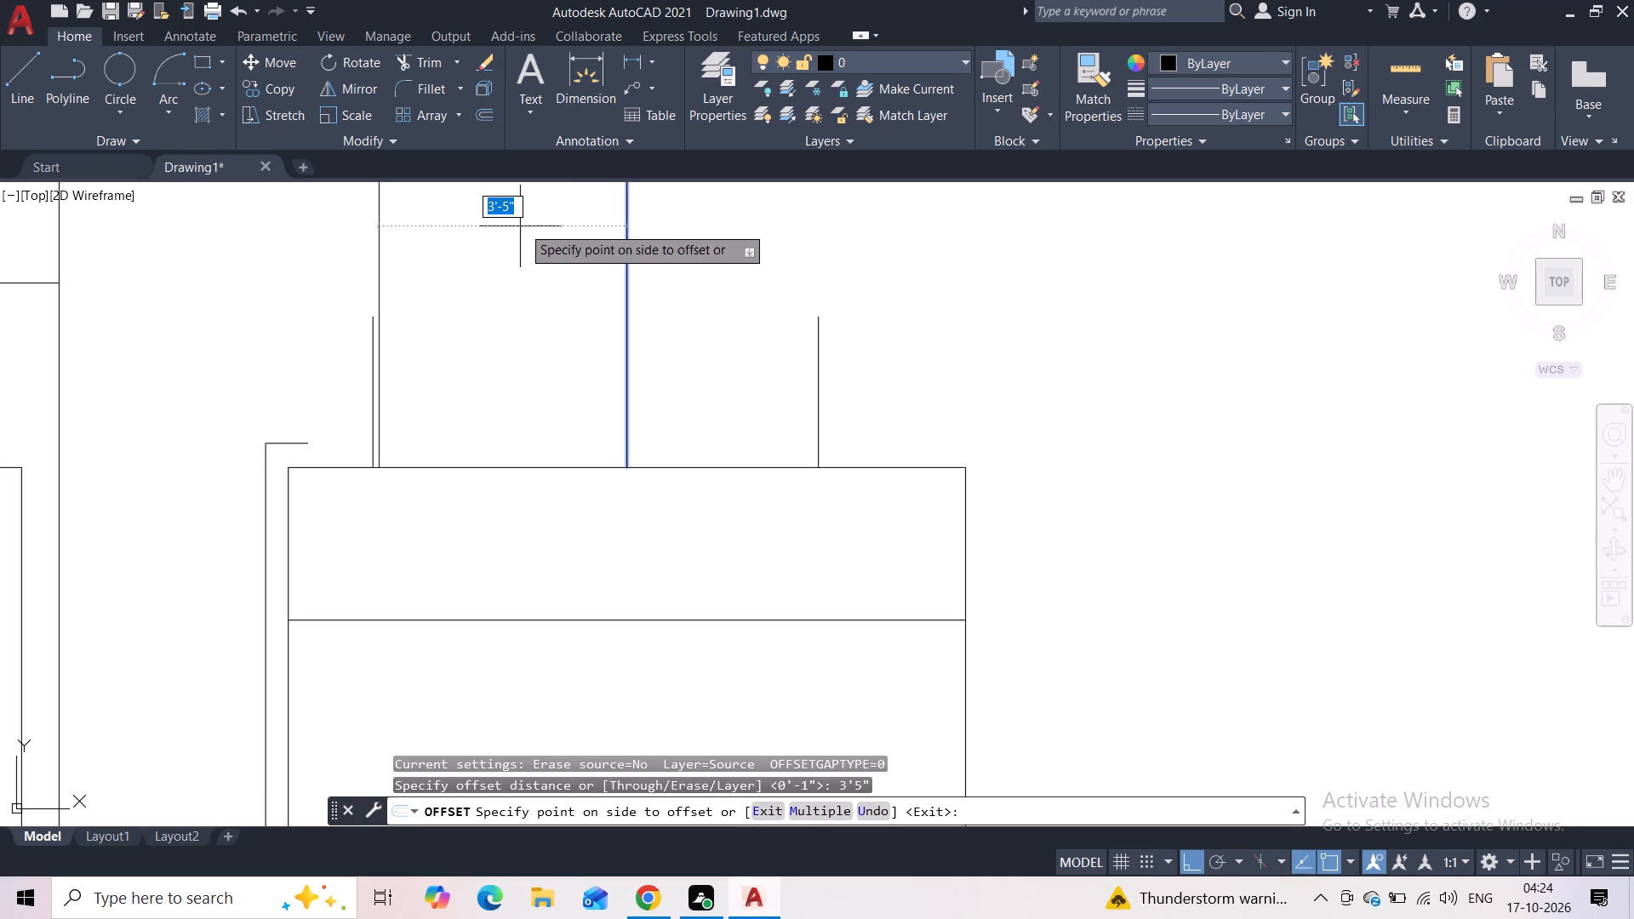
{"action": "left_click", "coordinate": [1069, 274]}
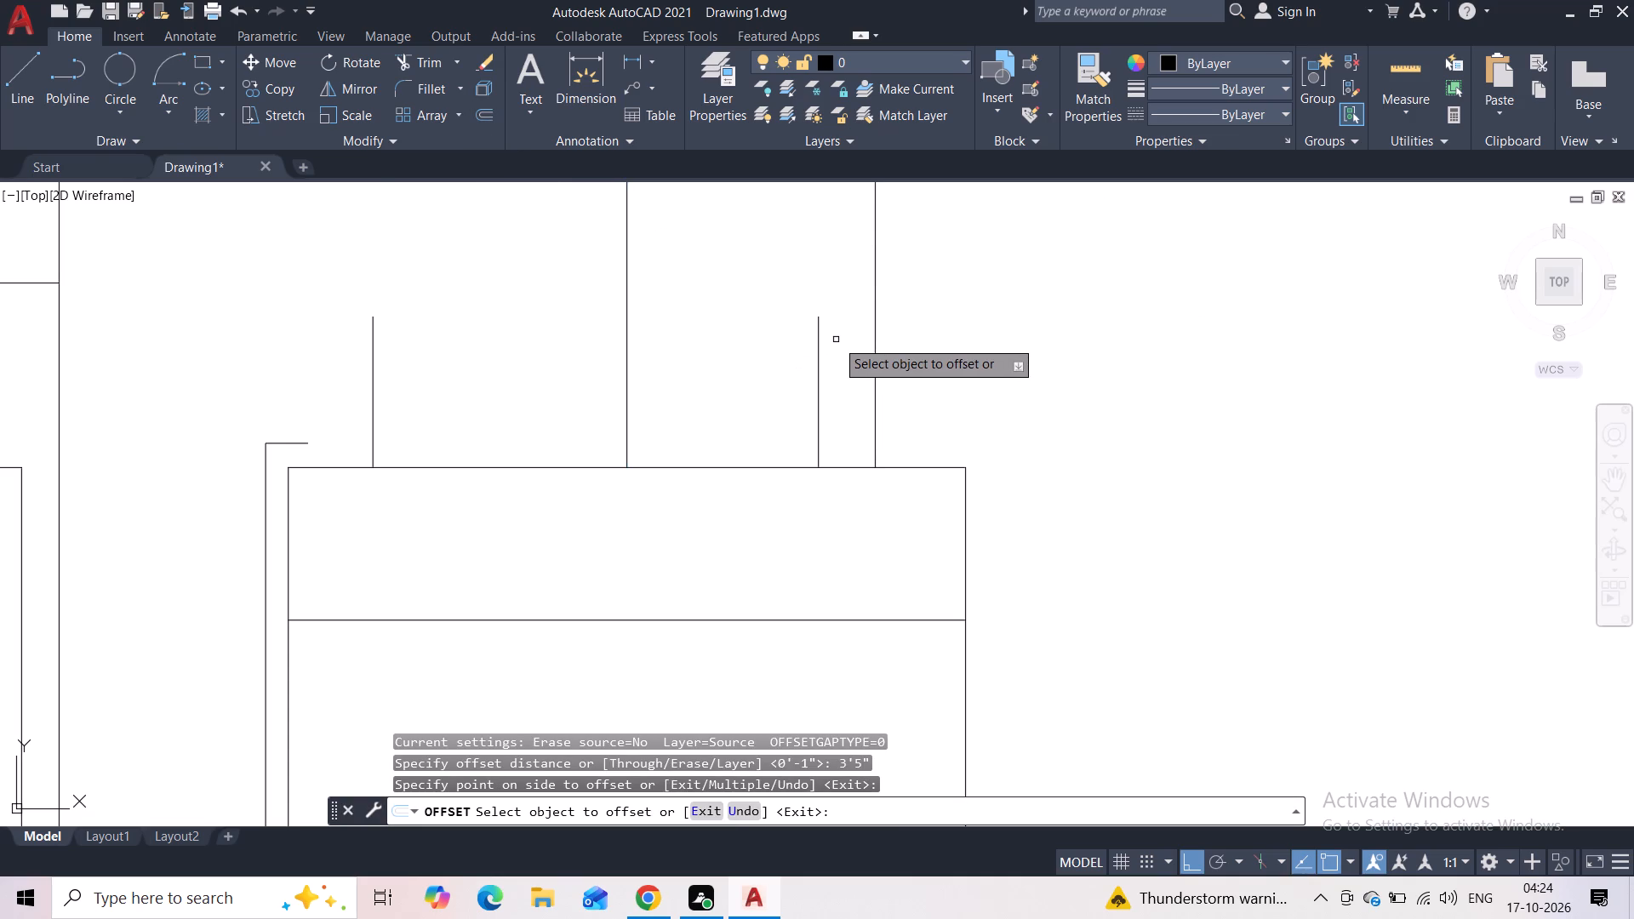
{"action": "key", "text": "Escape"}
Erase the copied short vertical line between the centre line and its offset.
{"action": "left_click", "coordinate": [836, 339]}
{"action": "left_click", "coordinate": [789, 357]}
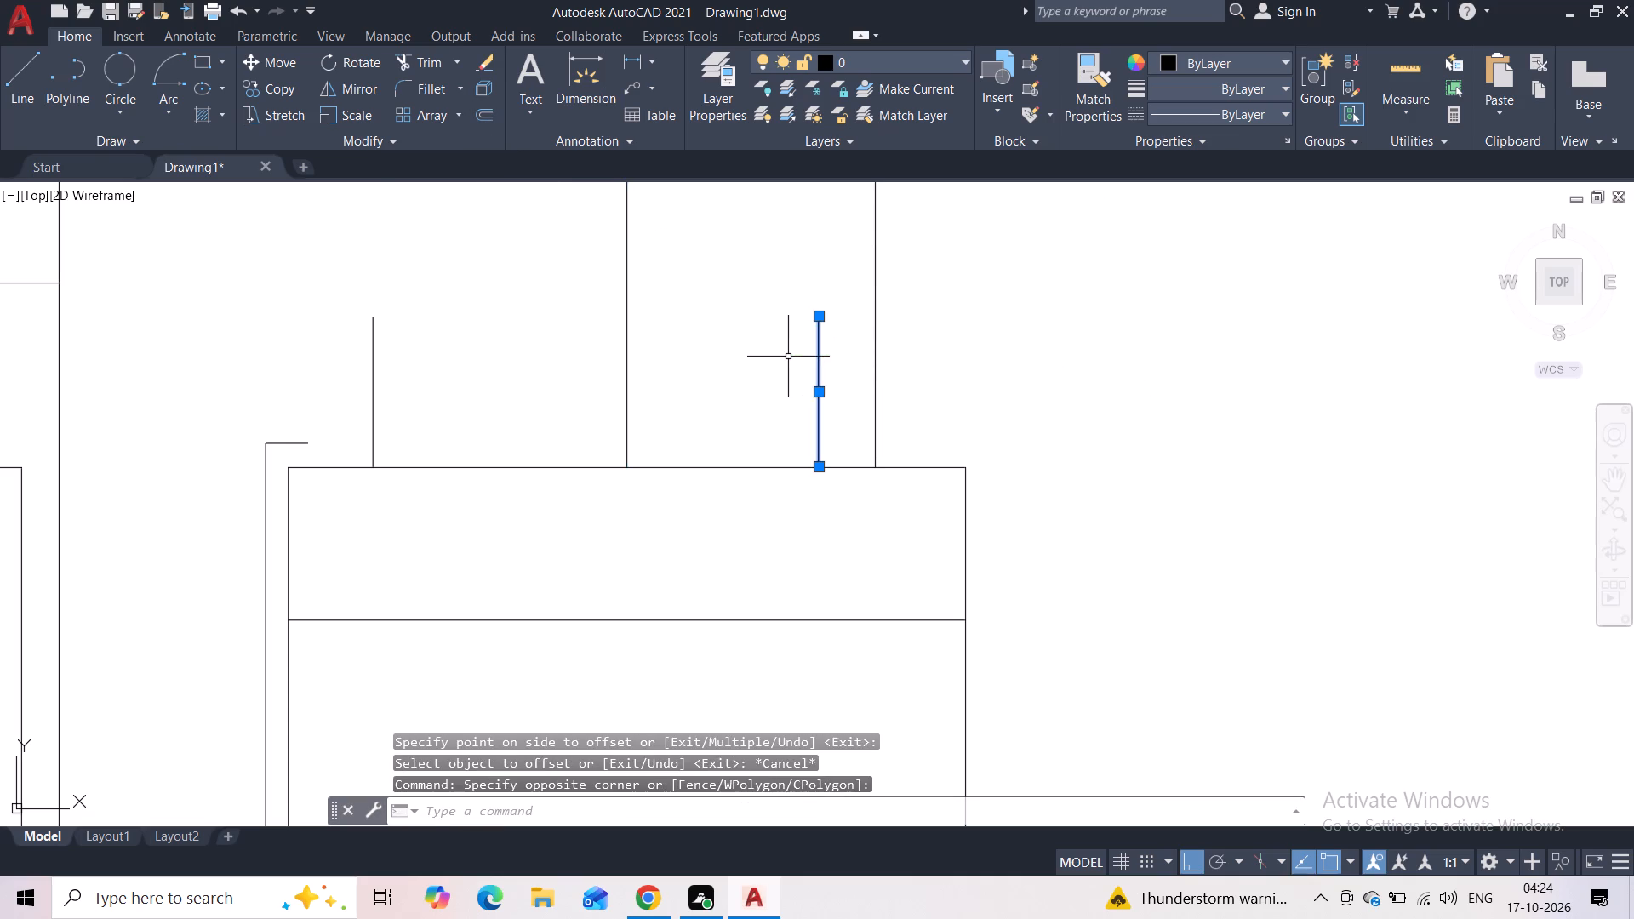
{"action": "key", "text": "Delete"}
Shorten the offset vertical line so its top is level with the short vertical line on the left.
{"action": "scroll", "coordinate": [815, 338], "scroll_direction": "down", "scroll_amount": 2}
{"action": "middle_click_drag", "start_coordinate": [814, 338], "coordinate": [643, 488]}
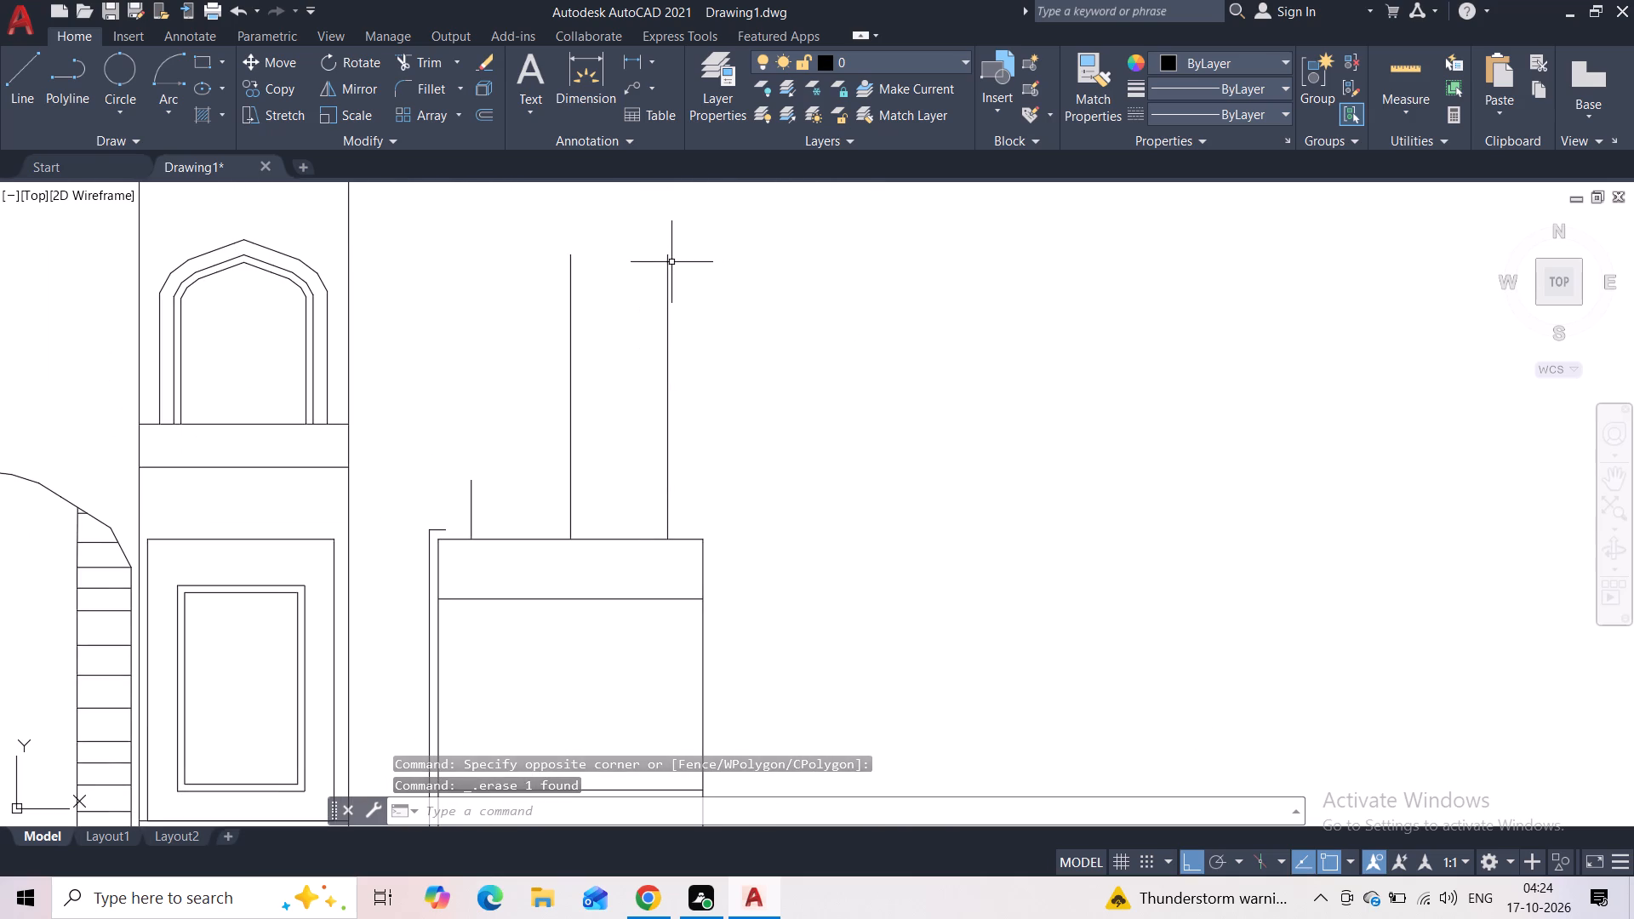
{"action": "left_click", "coordinate": [669, 265]}
{"action": "left_click", "coordinate": [669, 259]}
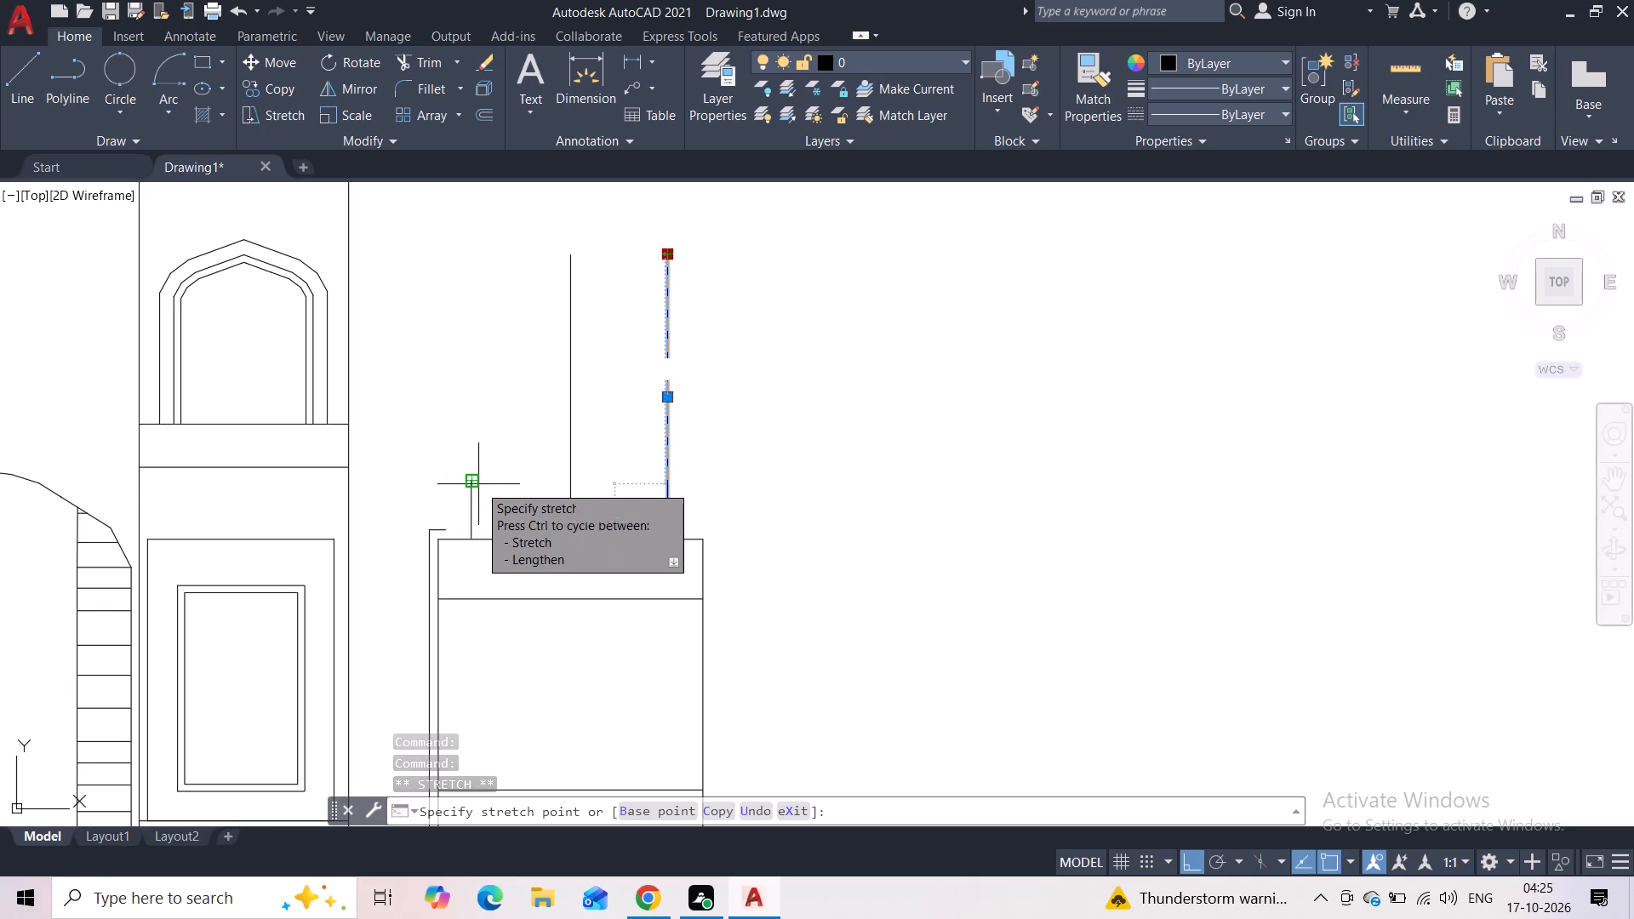
{"action": "left_click", "coordinate": [660, 481]}
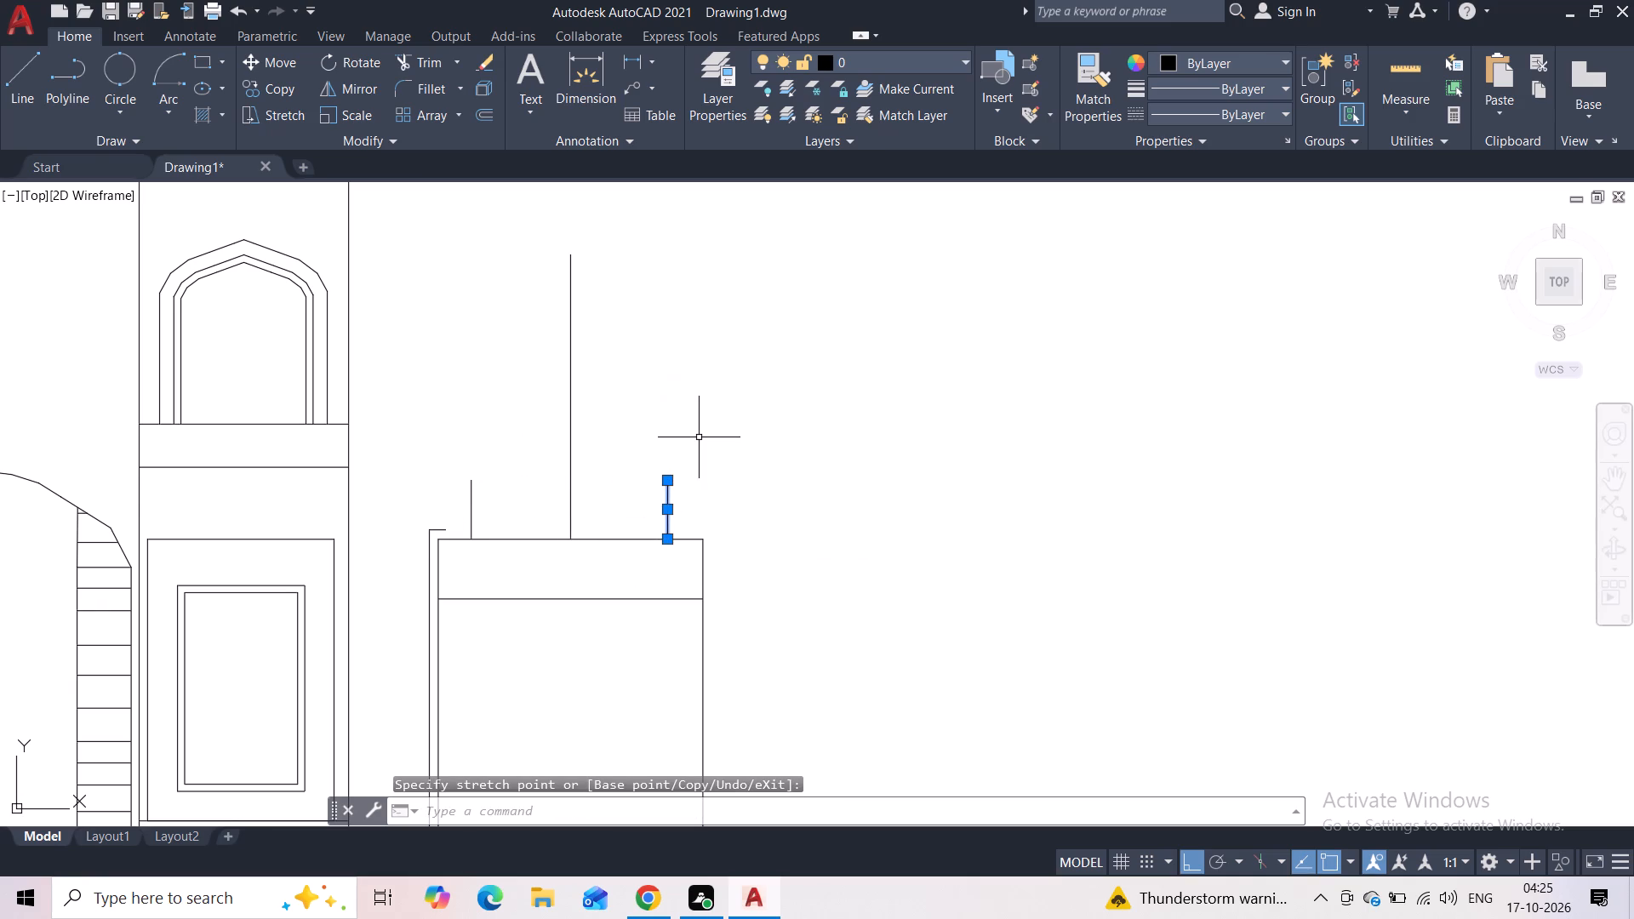
{"action": "key", "text": "Escape"}
Draw a horizontal line joining the two short vertical lines, slightly below their tops and across the centre line.
{"action": "scroll", "coordinate": [682, 483], "scroll_direction": "up", "scroll_amount": 1}
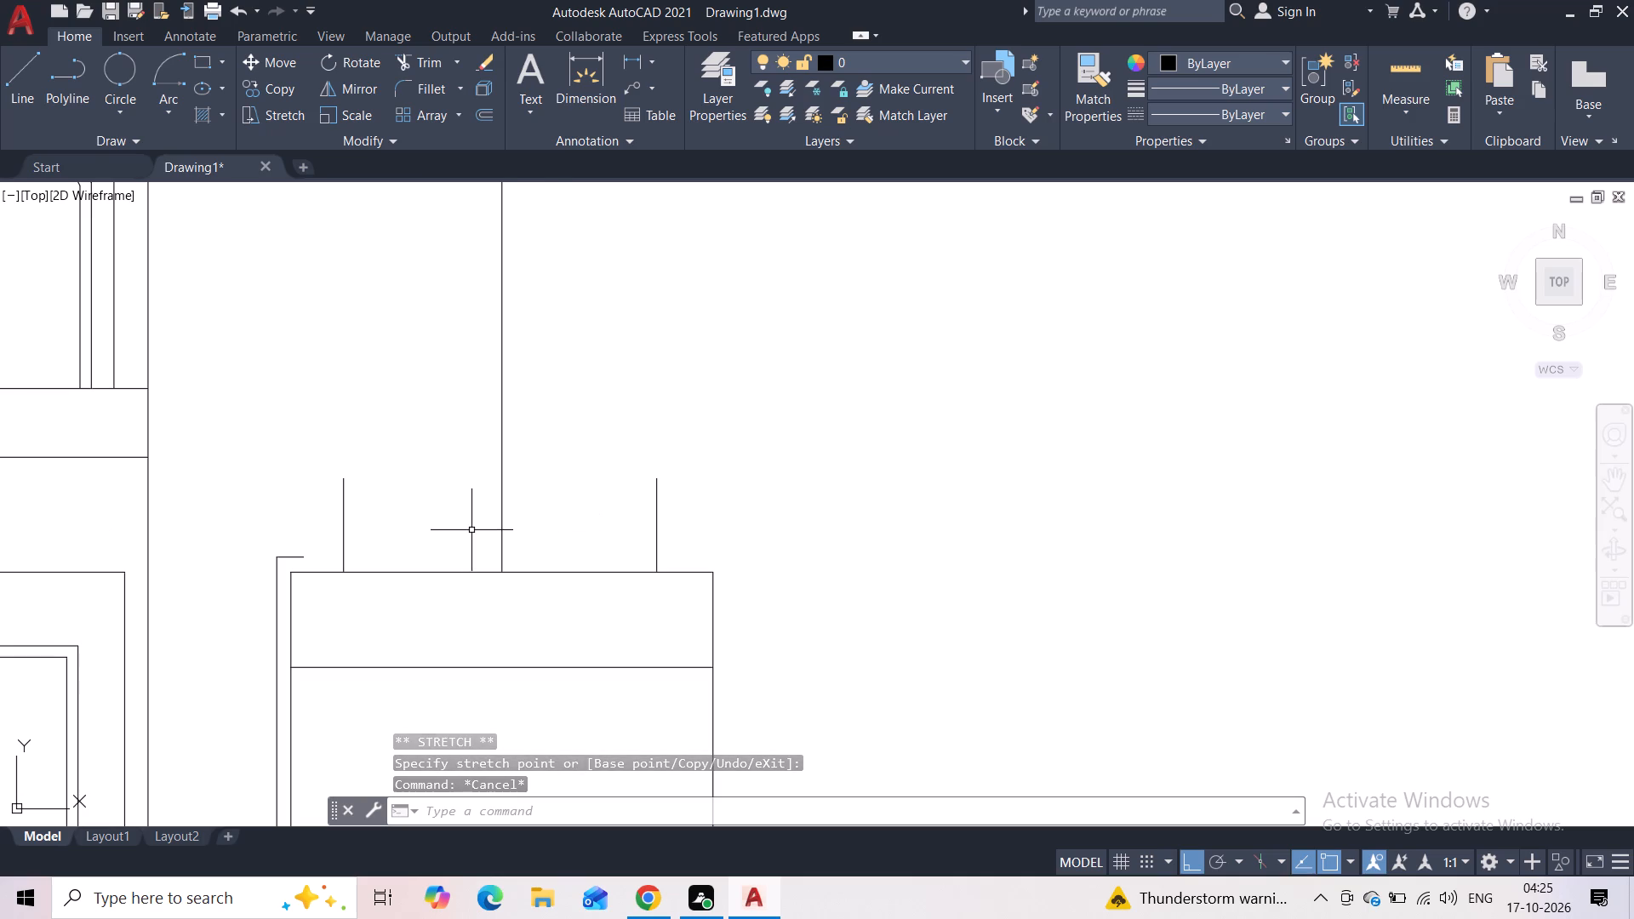
{"action": "middle_click_drag", "start_coordinate": [467, 531], "coordinate": [506, 453]}
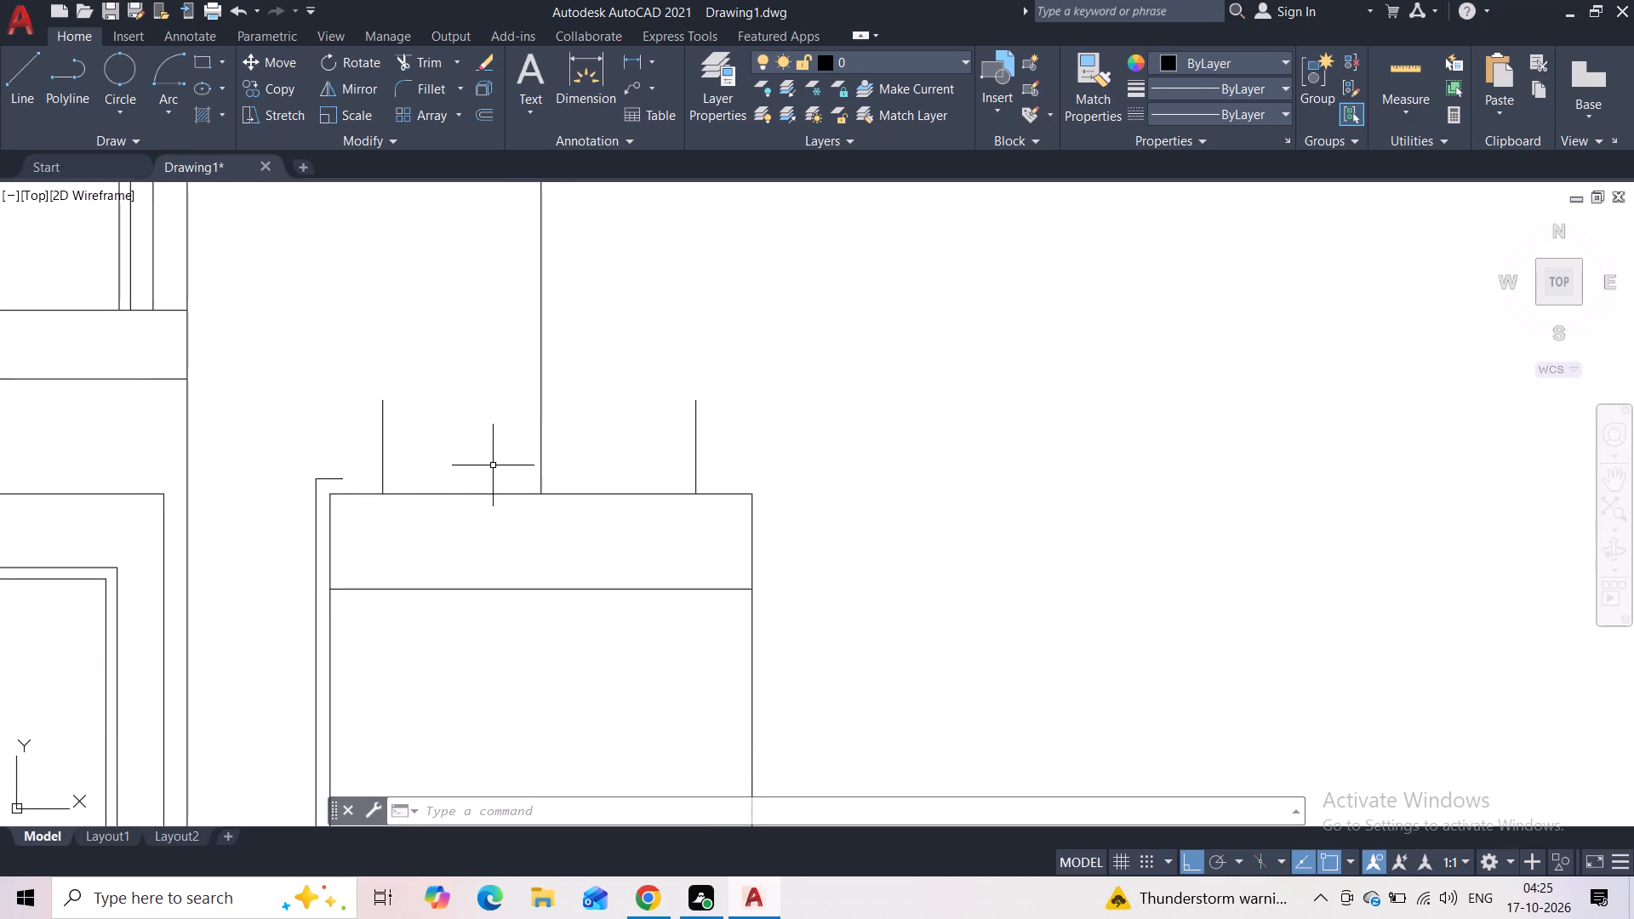
{"action": "middle_click_drag", "start_coordinate": [492, 465], "coordinate": [510, 389]}
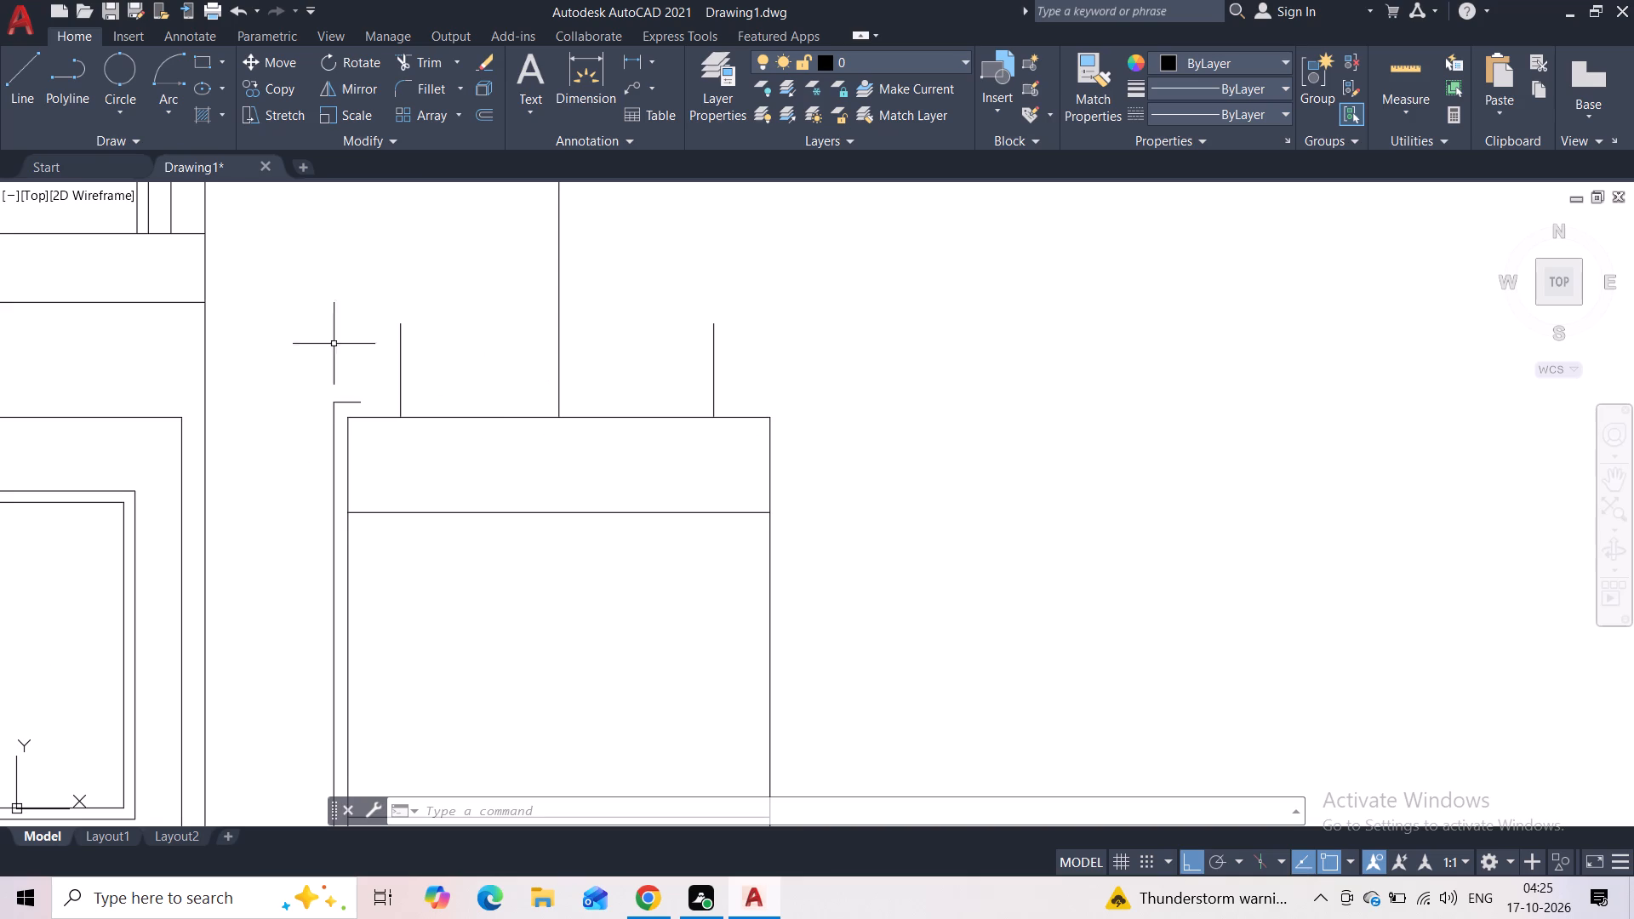
{"action": "left_click", "coordinate": [33, 106]}
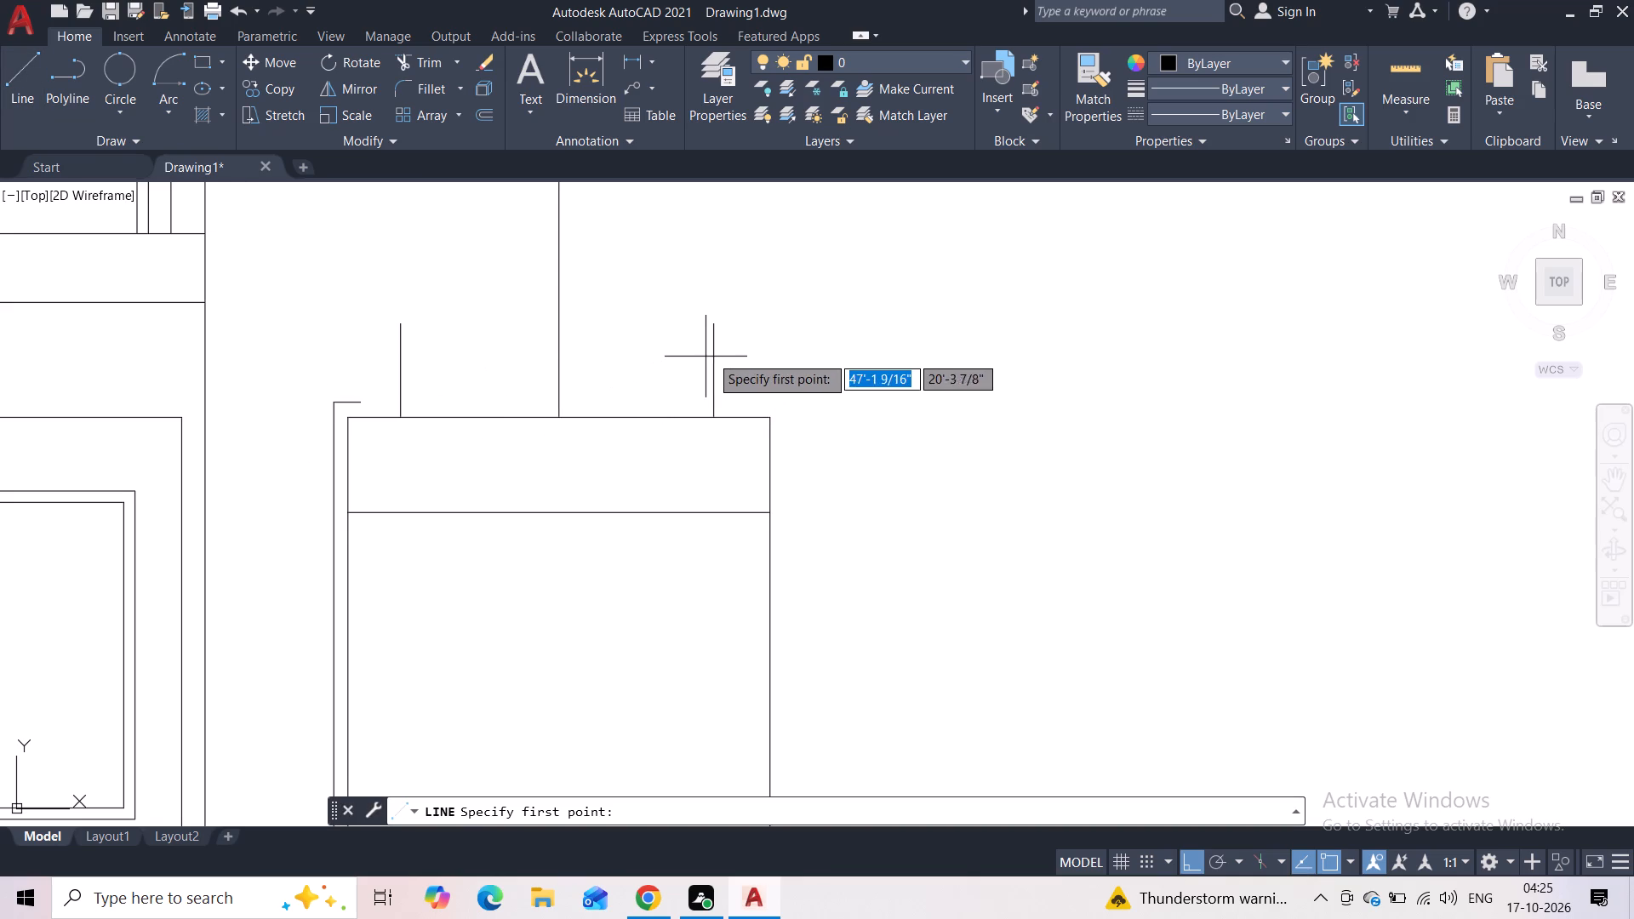
{"action": "left_click", "coordinate": [712, 351]}
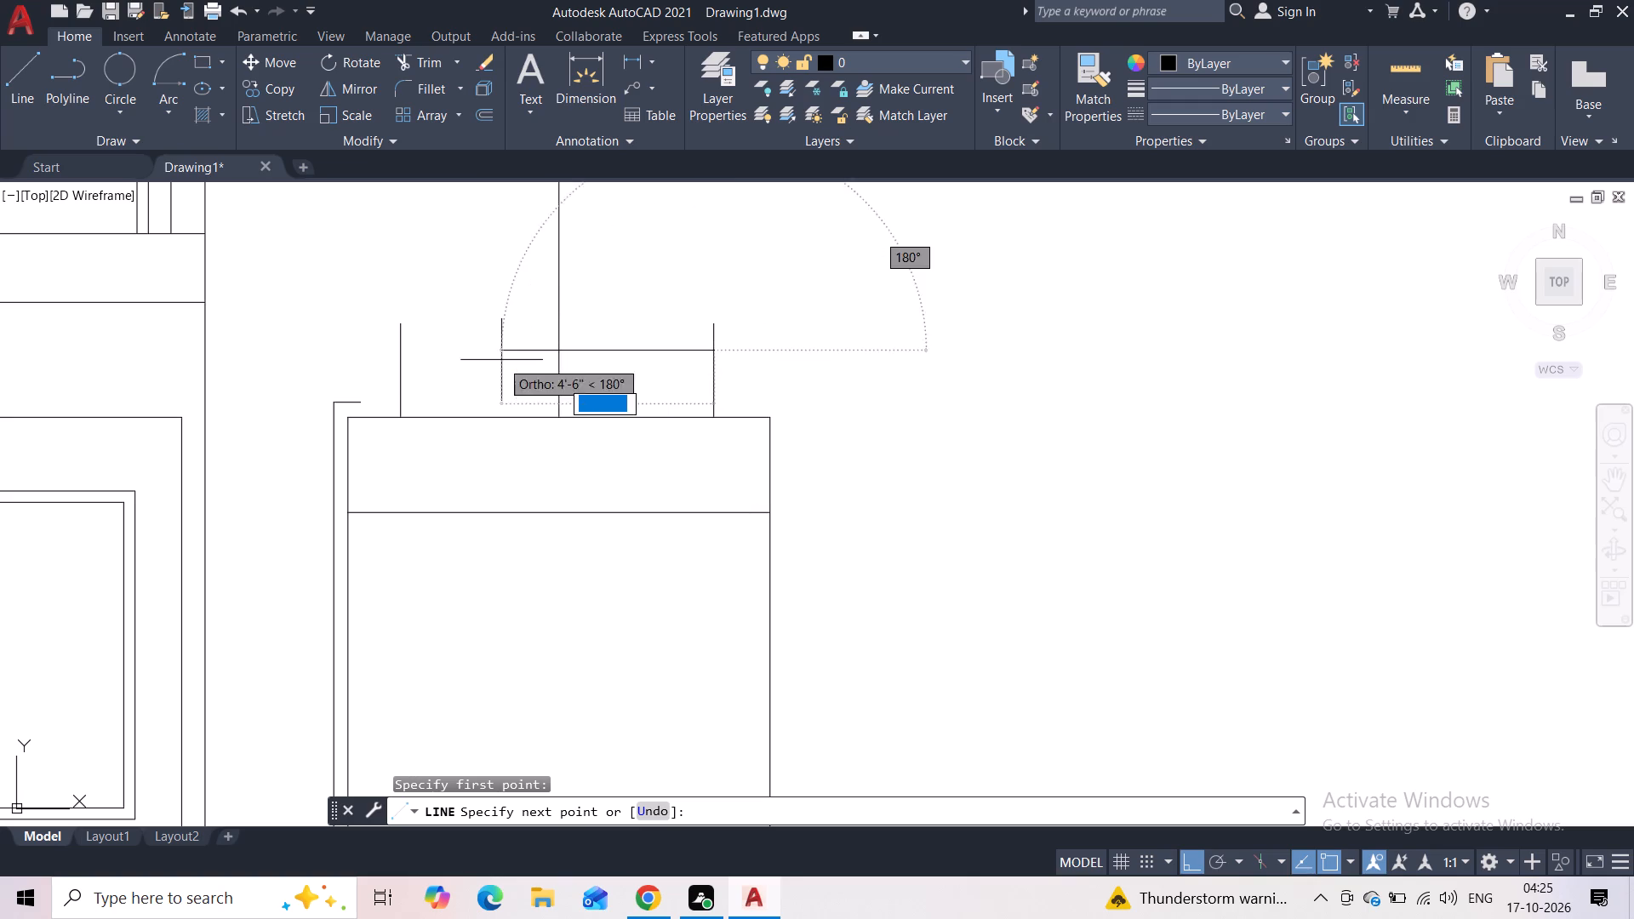
{"action": "left_click", "coordinate": [401, 353]}
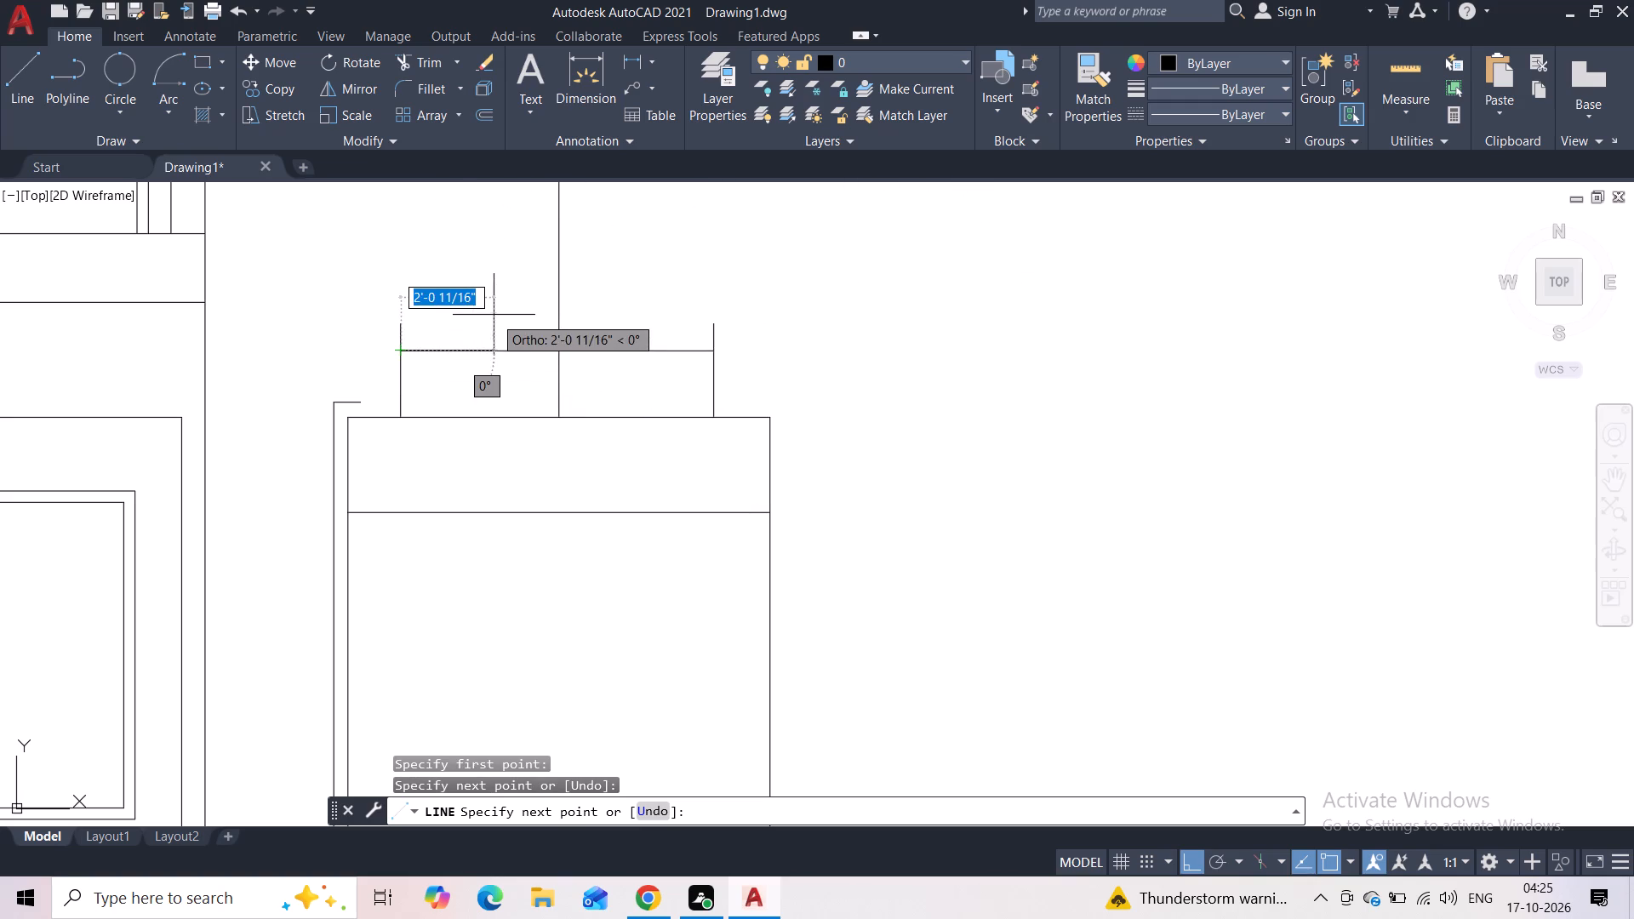
{"action": "key", "text": "Escape"}
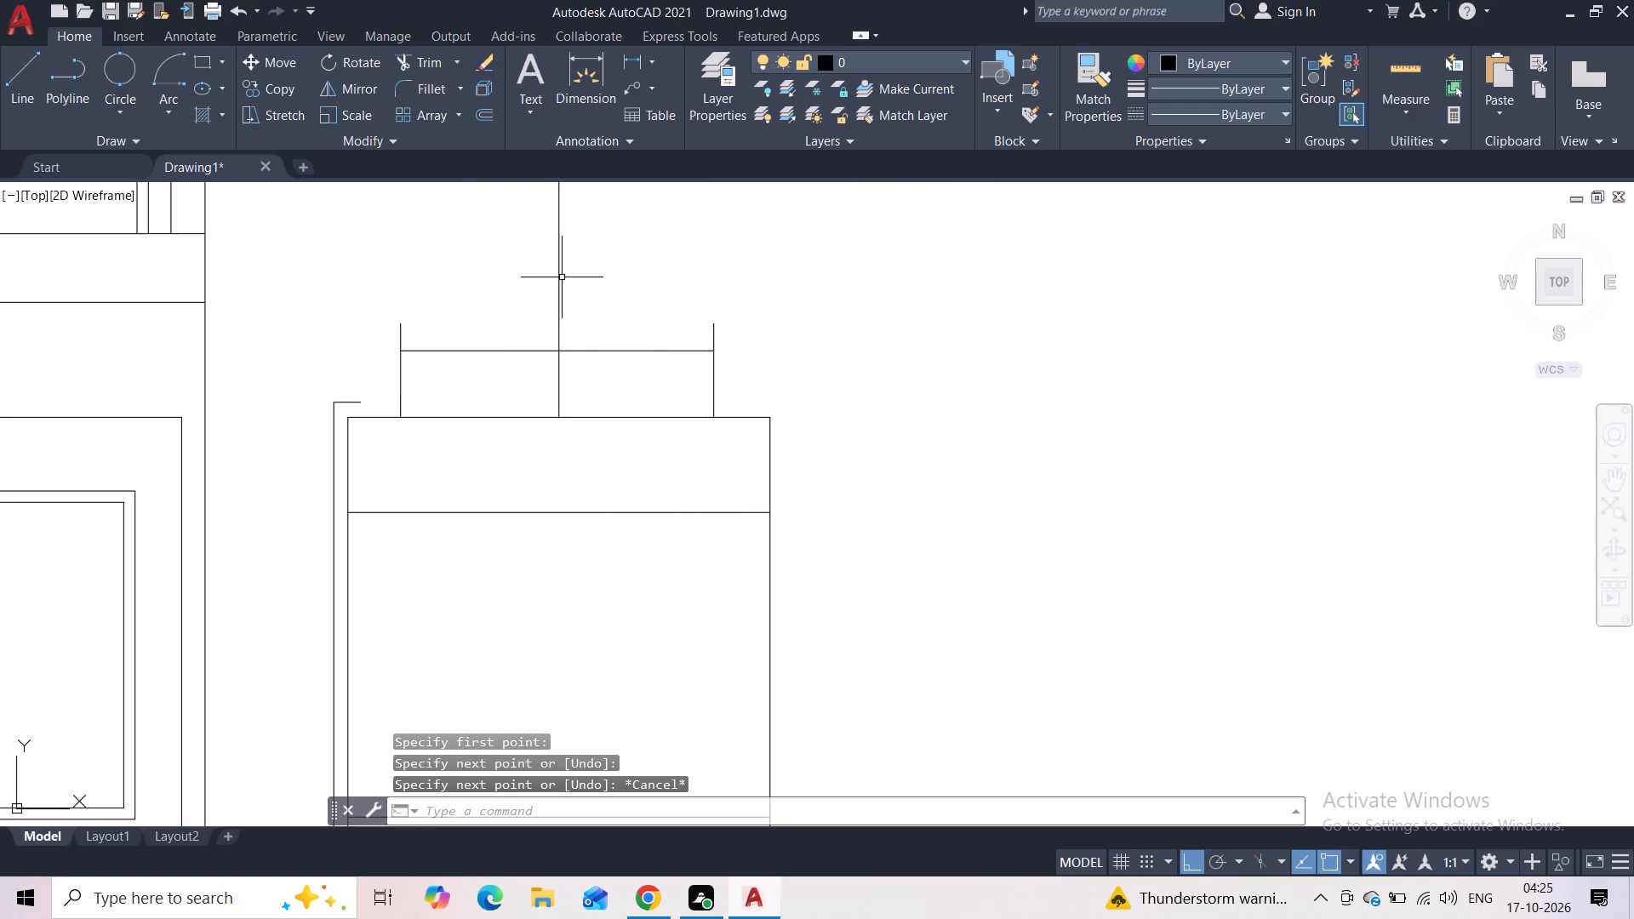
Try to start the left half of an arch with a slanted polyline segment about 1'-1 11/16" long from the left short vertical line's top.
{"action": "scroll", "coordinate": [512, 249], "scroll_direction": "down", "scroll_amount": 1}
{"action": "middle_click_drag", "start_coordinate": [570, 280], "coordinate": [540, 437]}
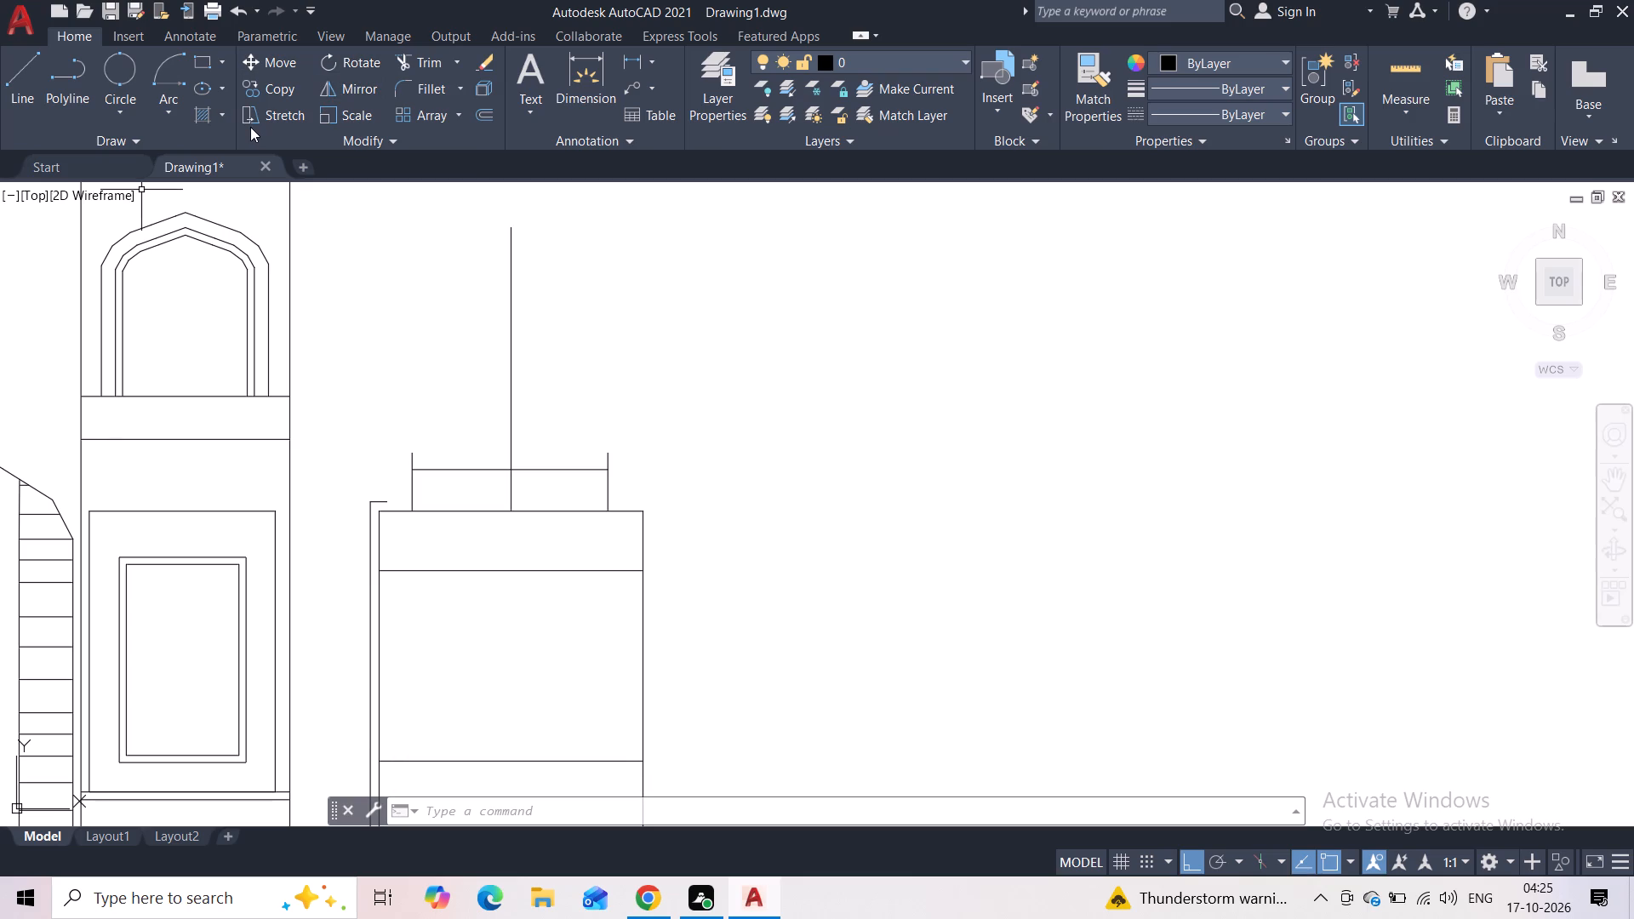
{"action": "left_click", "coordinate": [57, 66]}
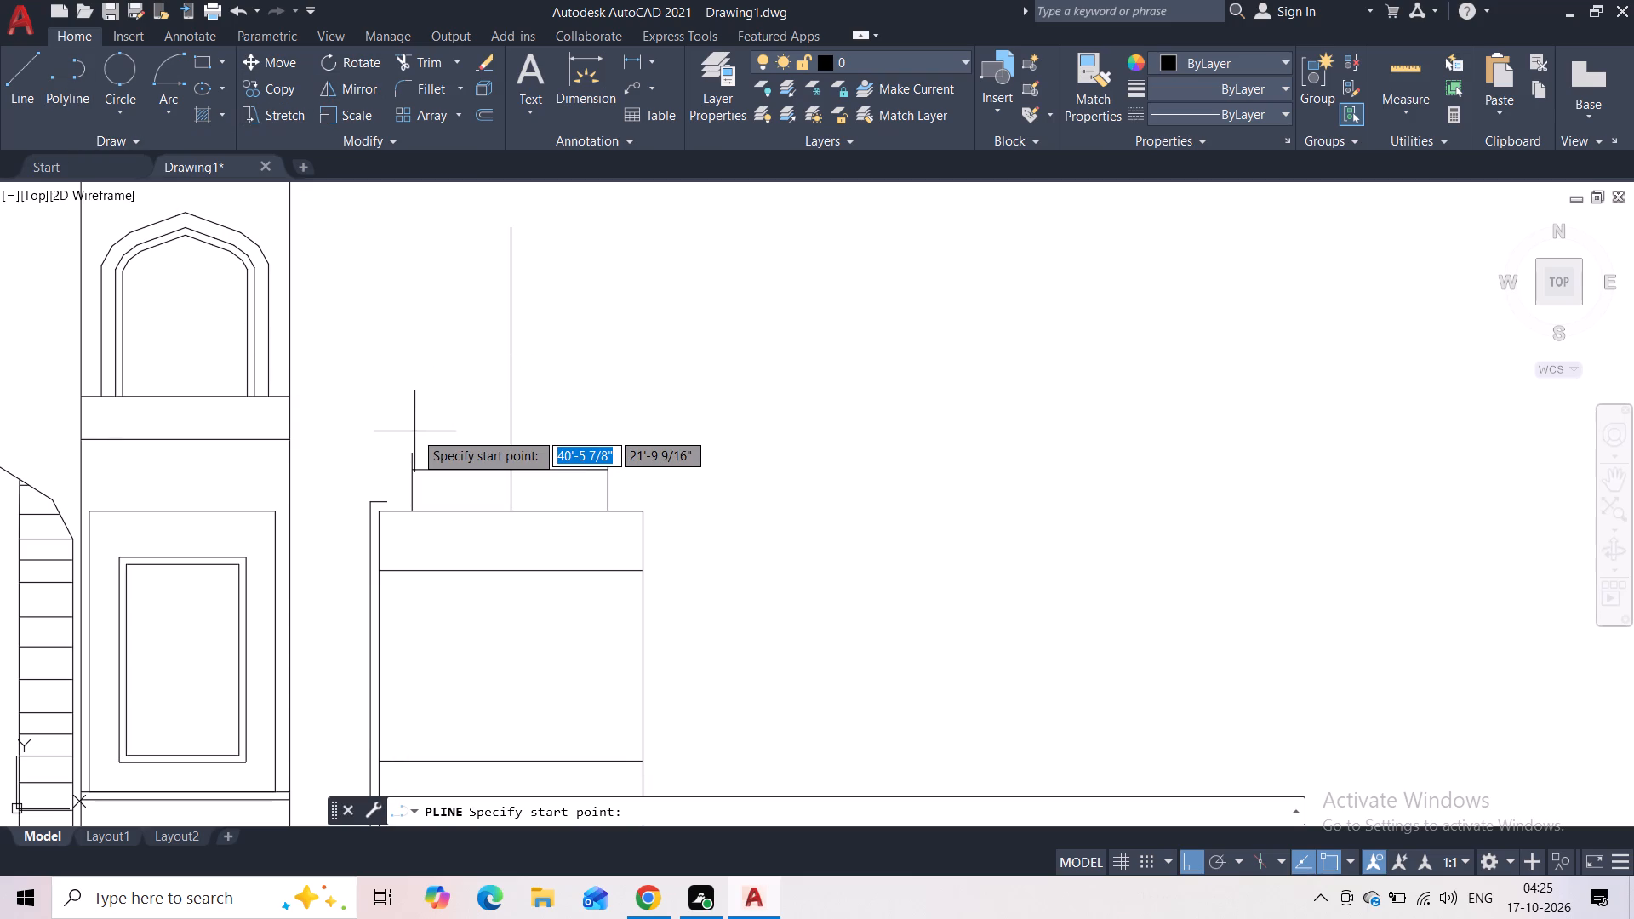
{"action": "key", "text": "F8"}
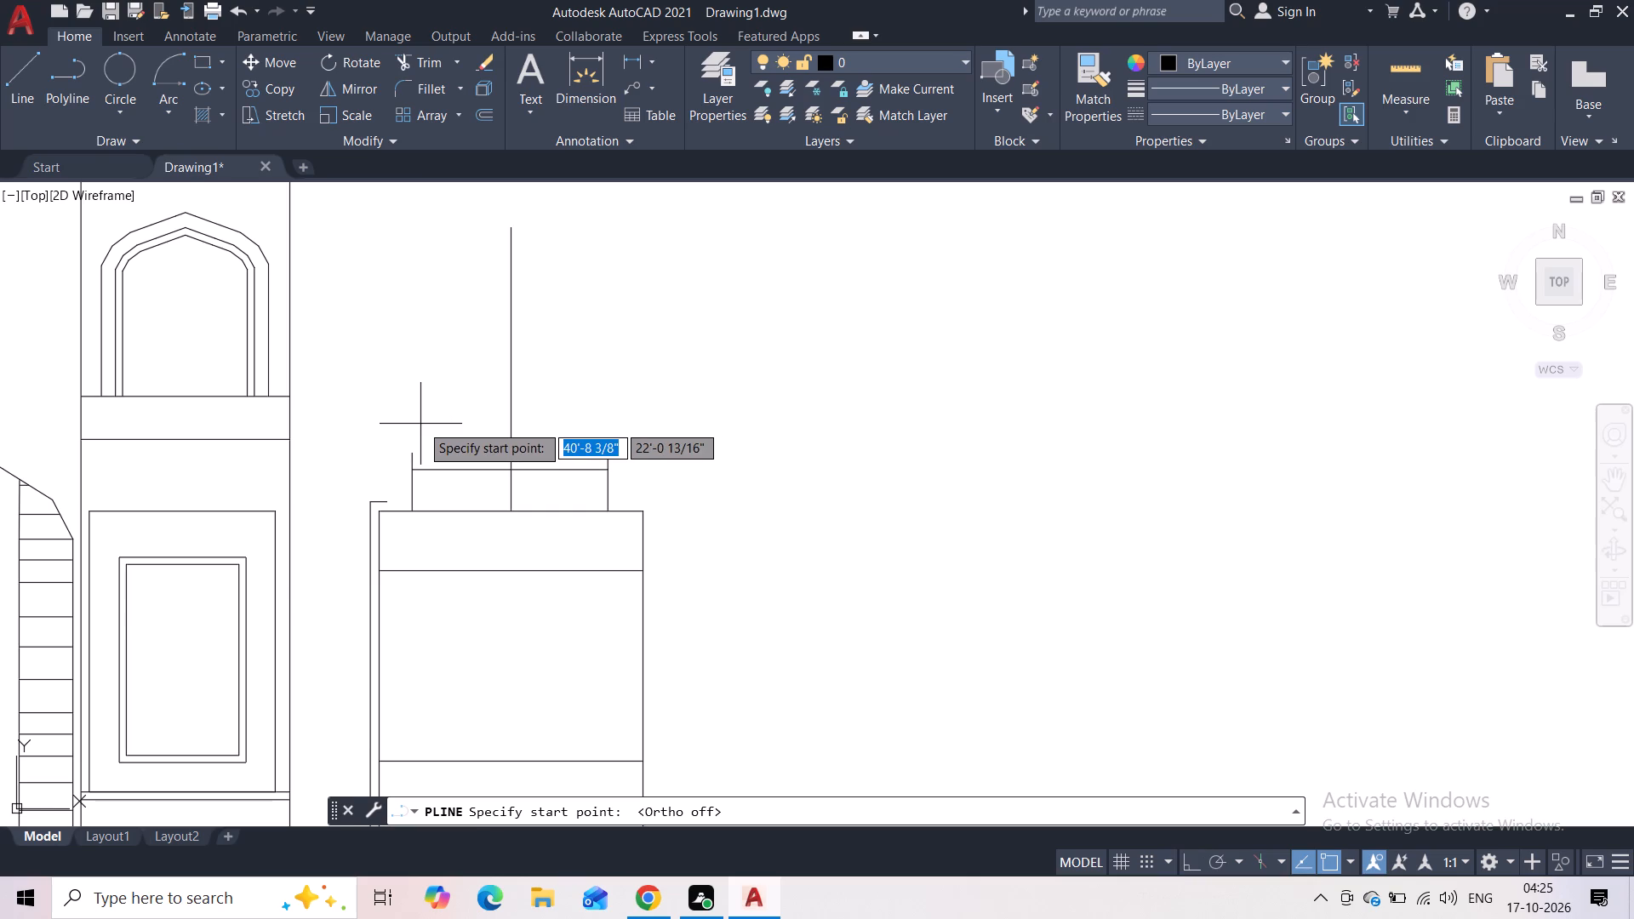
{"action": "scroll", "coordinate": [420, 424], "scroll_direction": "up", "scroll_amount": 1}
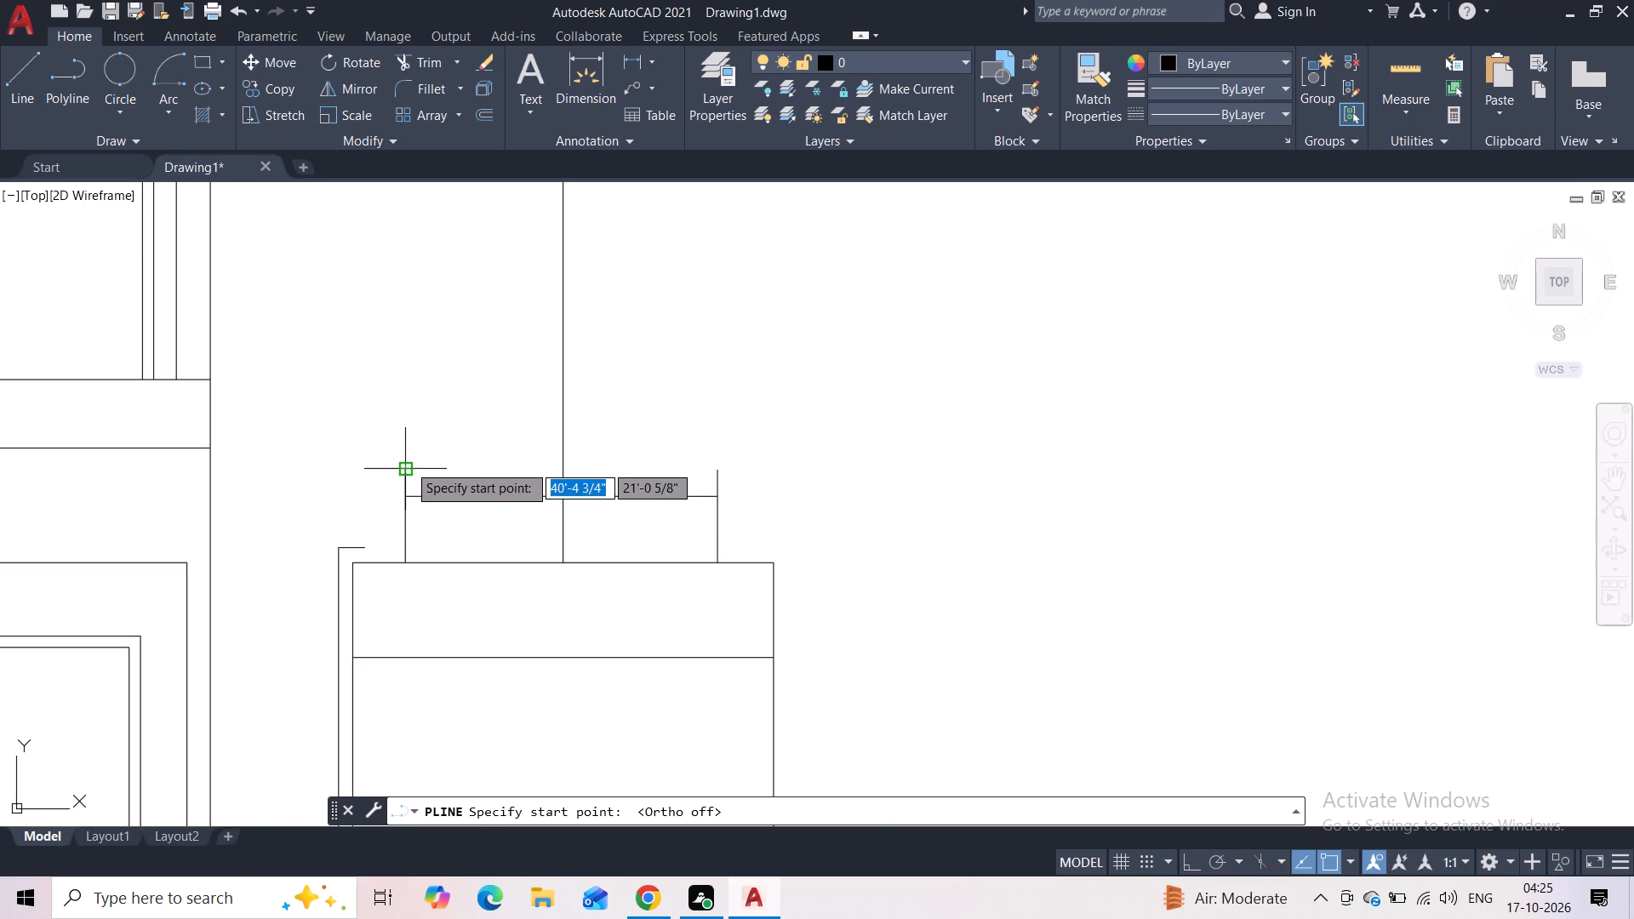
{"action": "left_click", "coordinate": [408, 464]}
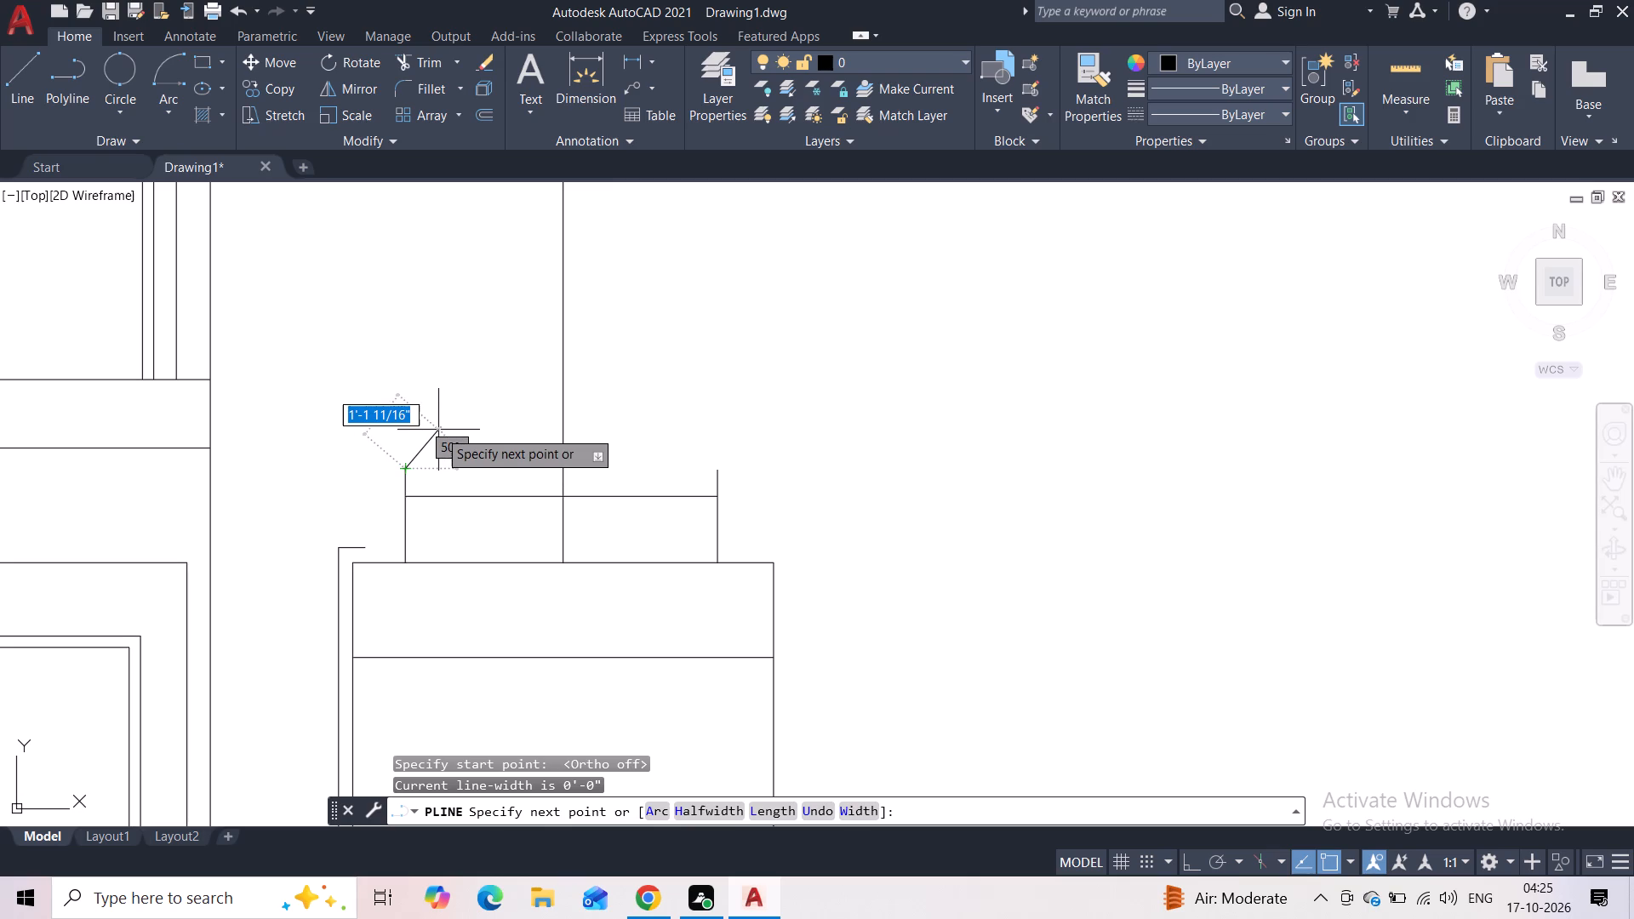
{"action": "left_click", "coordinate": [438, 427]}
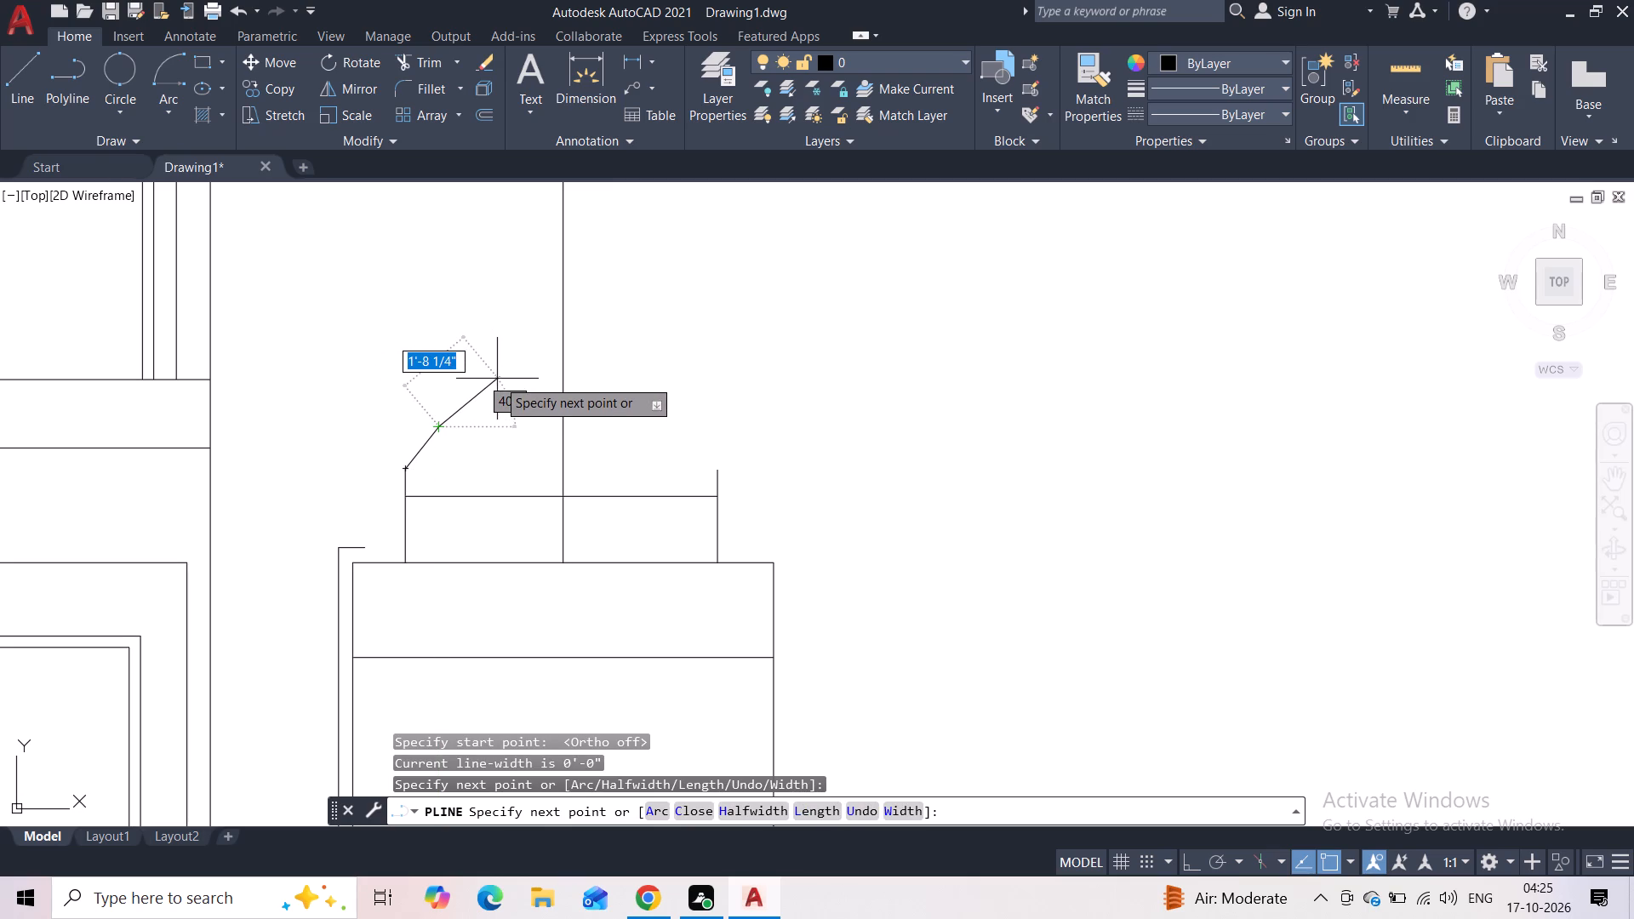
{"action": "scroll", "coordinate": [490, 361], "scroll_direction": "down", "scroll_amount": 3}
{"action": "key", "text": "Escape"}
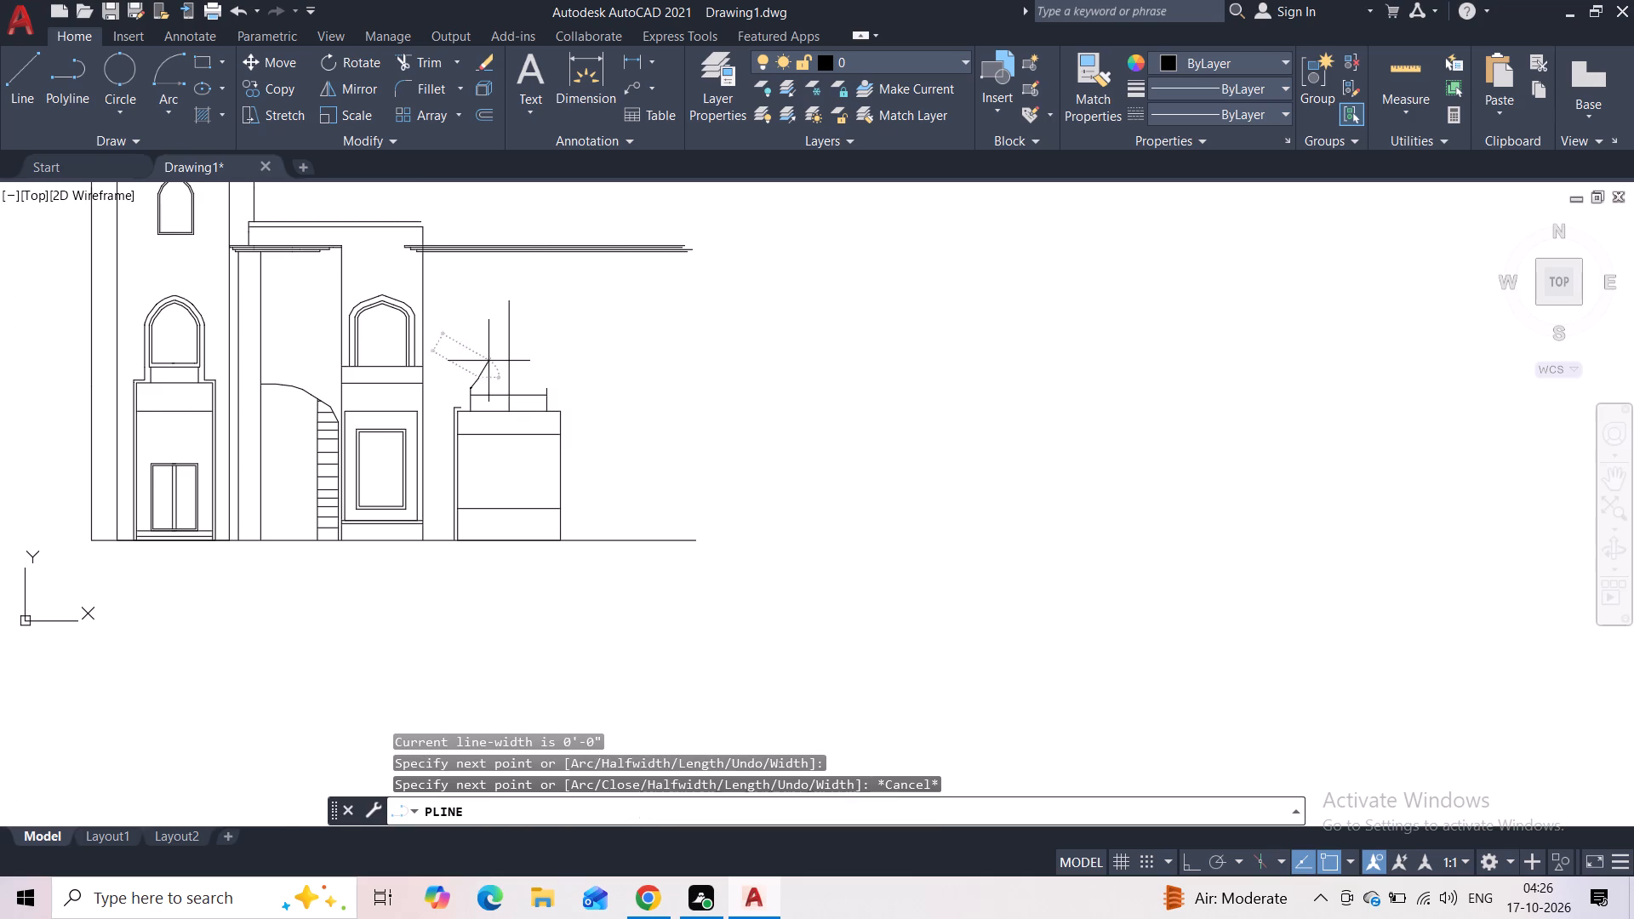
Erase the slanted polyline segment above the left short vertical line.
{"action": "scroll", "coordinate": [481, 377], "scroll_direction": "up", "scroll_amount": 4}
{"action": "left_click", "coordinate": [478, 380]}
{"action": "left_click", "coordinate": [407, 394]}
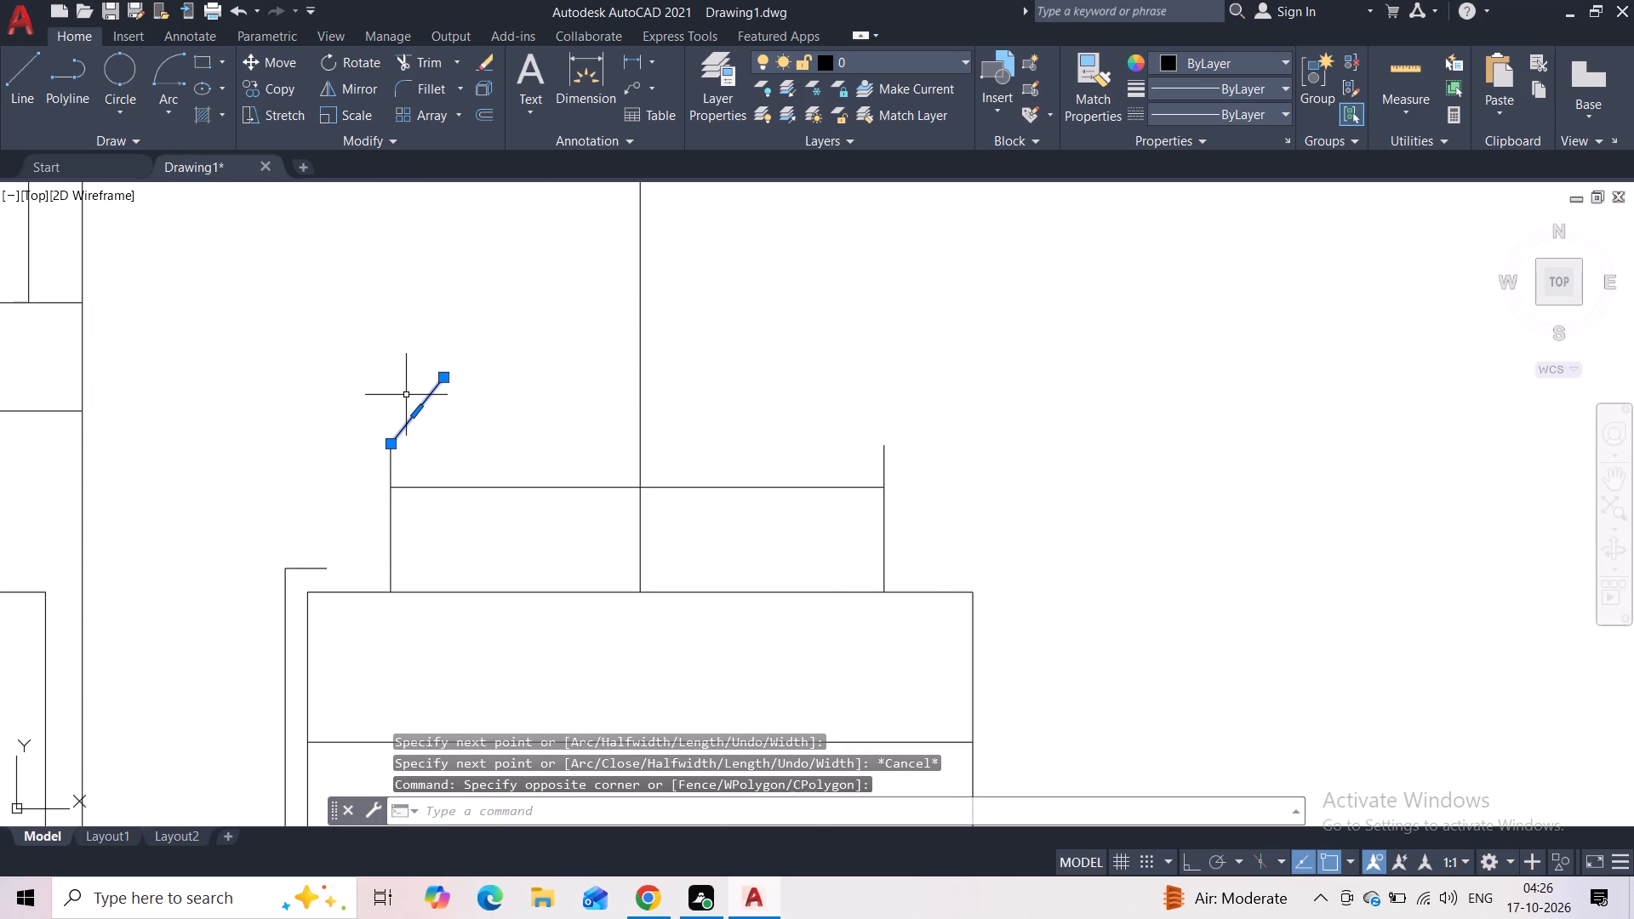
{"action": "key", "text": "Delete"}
Draw a vertical line up from the top of the left short vertical line, ending slightly below the centre line's top.
{"action": "scroll", "coordinate": [406, 395], "scroll_direction": "down", "scroll_amount": 3}
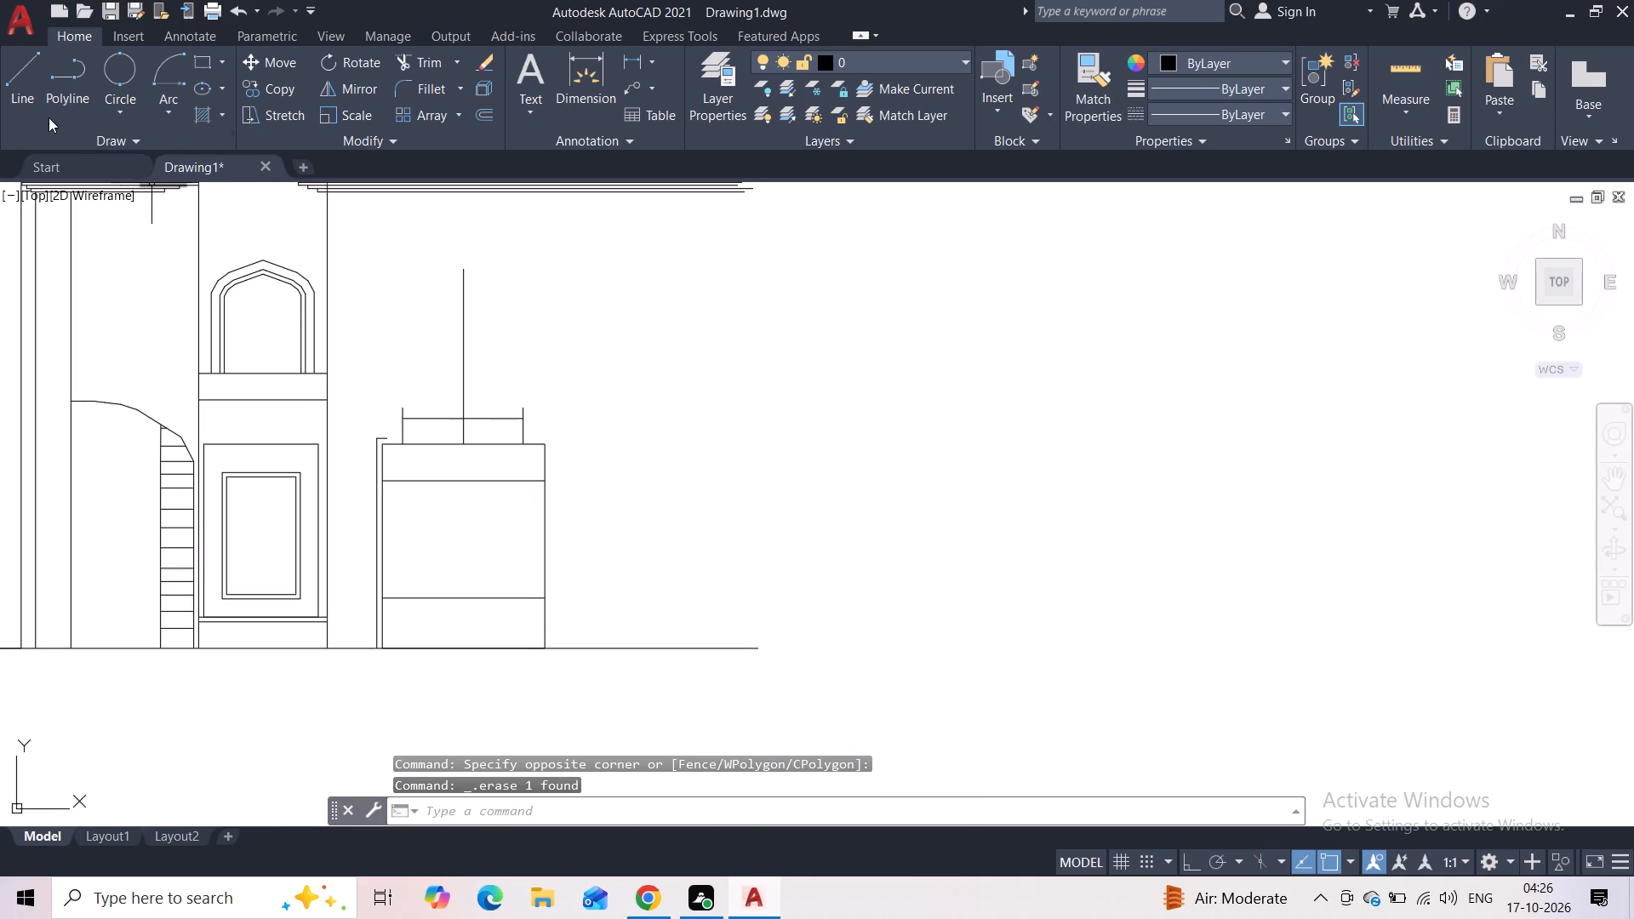
{"action": "left_click", "coordinate": [33, 99]}
{"action": "scroll", "coordinate": [380, 378], "scroll_direction": "up", "scroll_amount": 2}
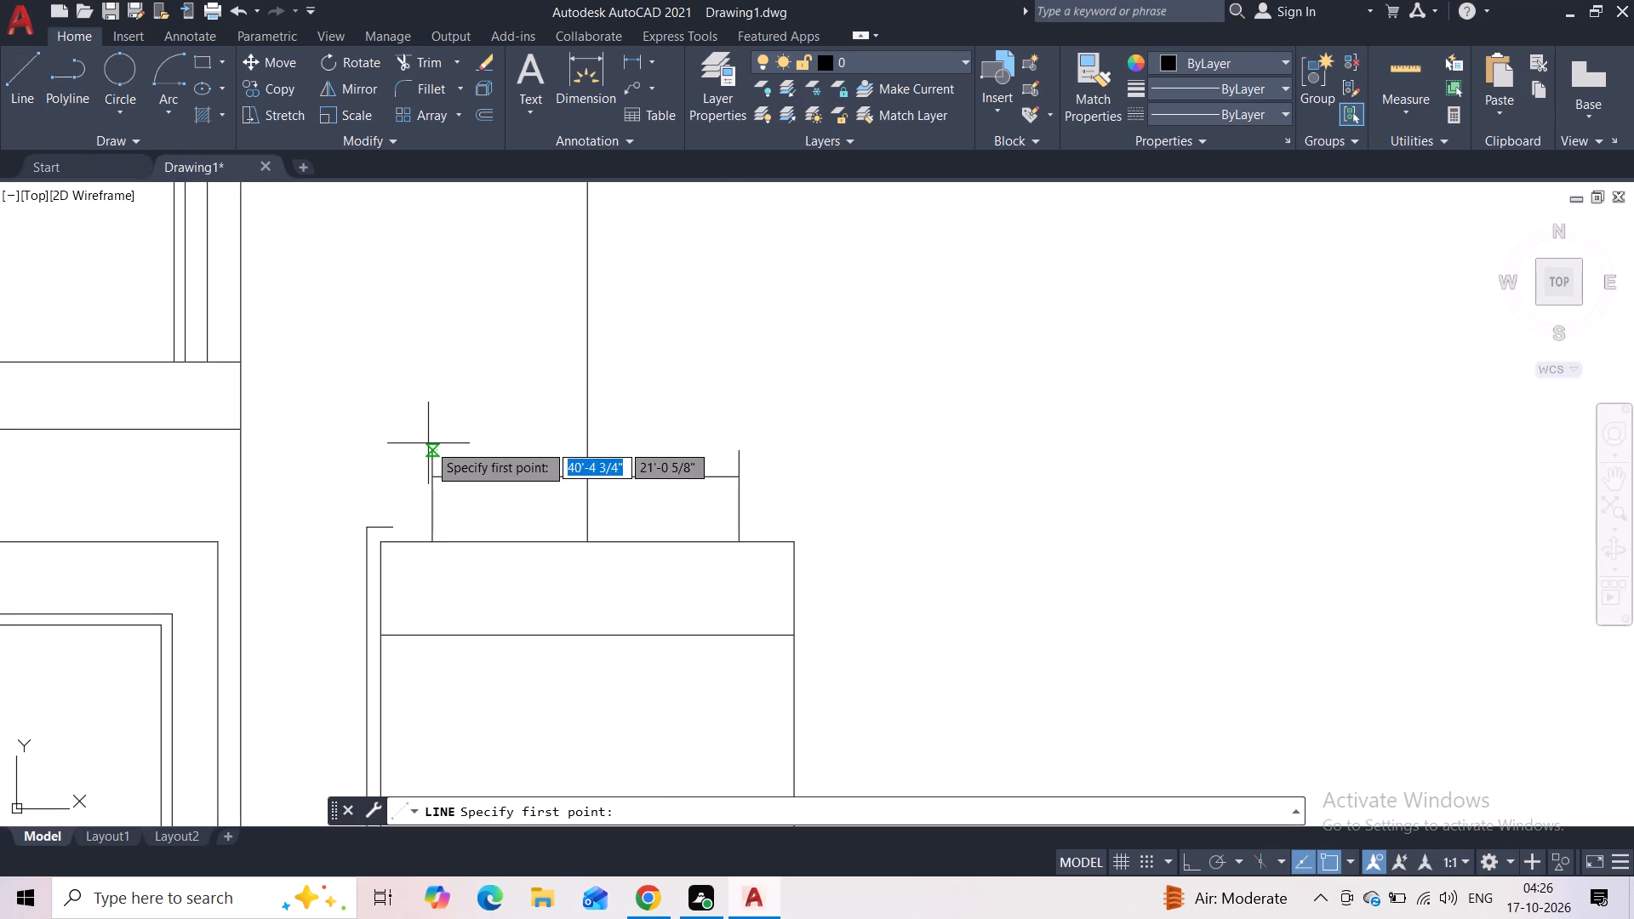
{"action": "left_click", "coordinate": [428, 443]}
{"action": "scroll", "coordinate": [423, 362], "scroll_direction": "down", "scroll_amount": 1}
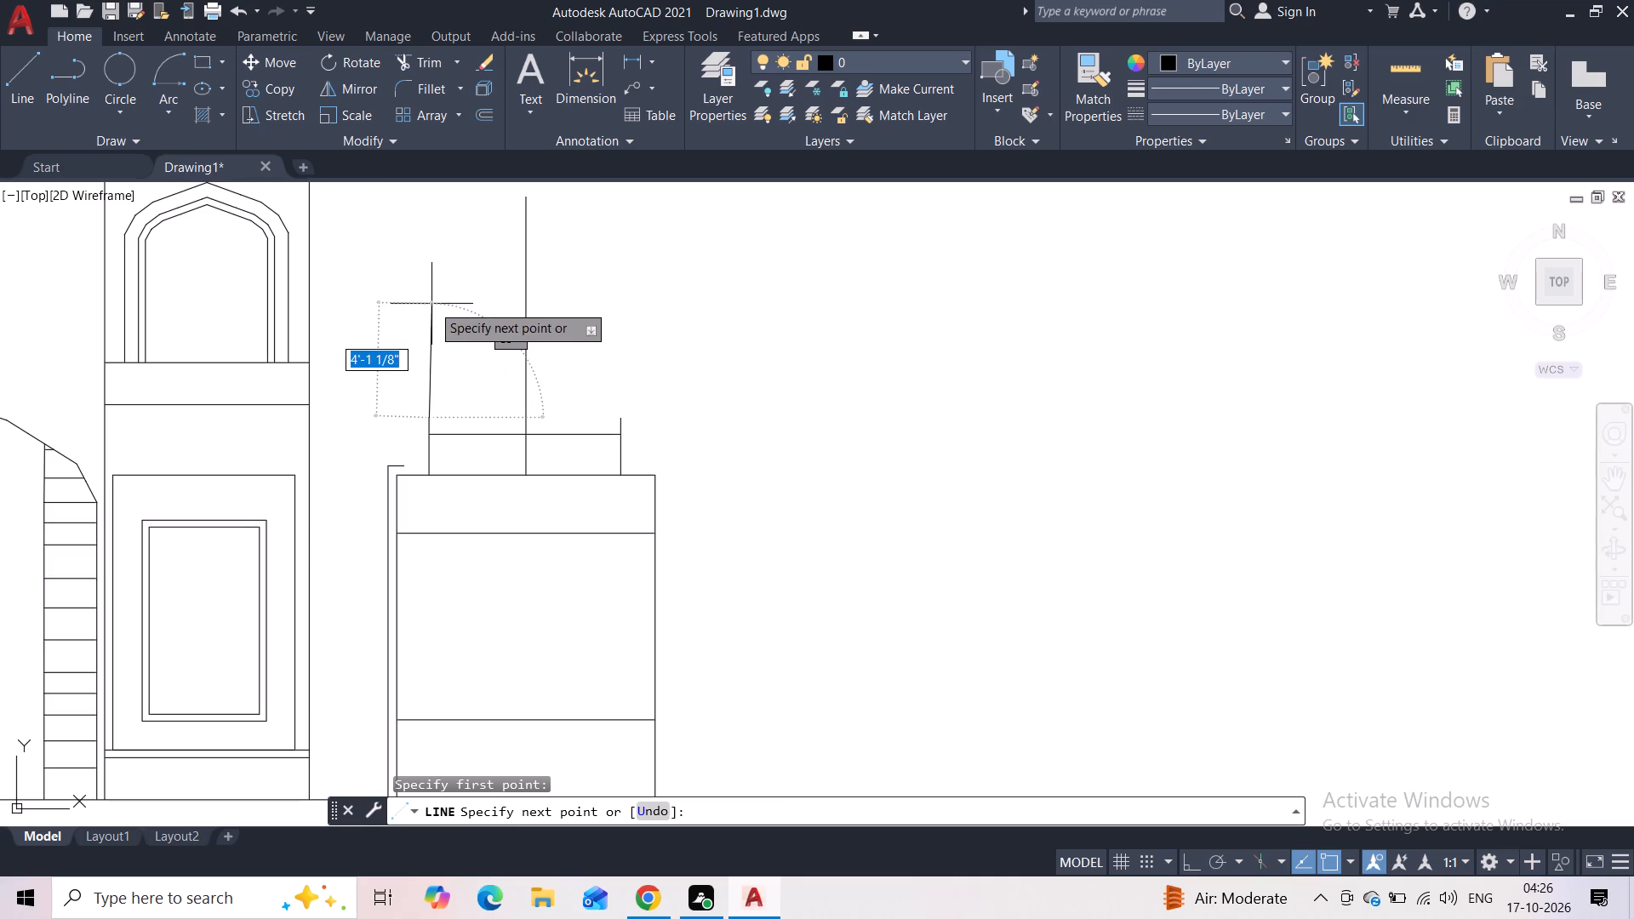
{"action": "key", "text": "F8"}
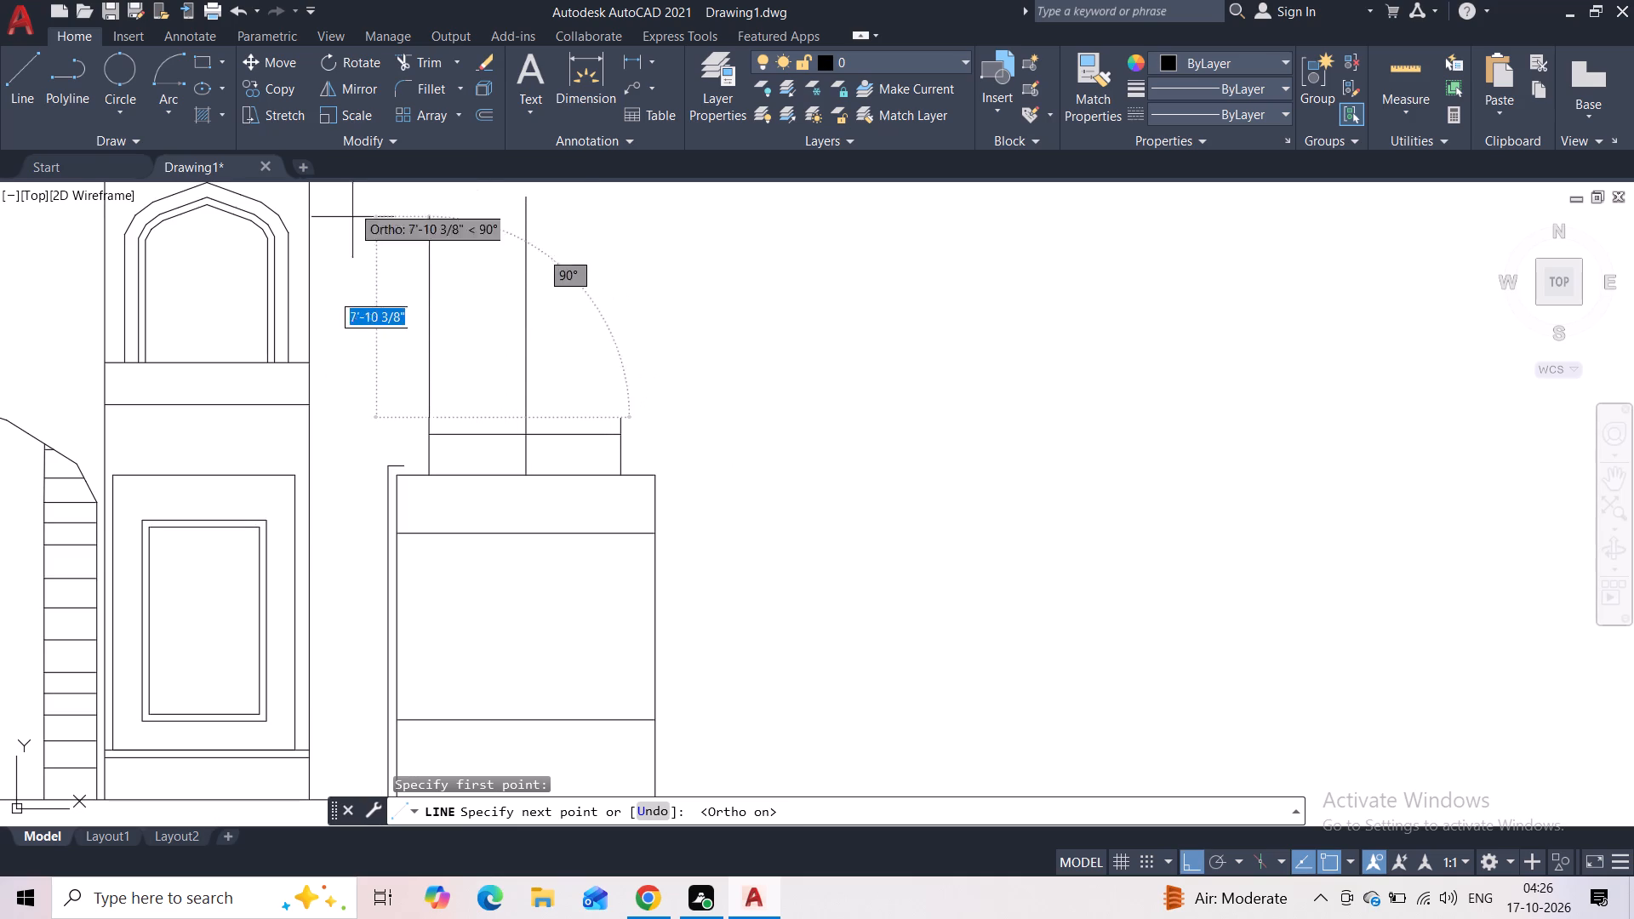
{"action": "left_click", "coordinate": [423, 274]}
{"action": "key", "text": "Escape"}
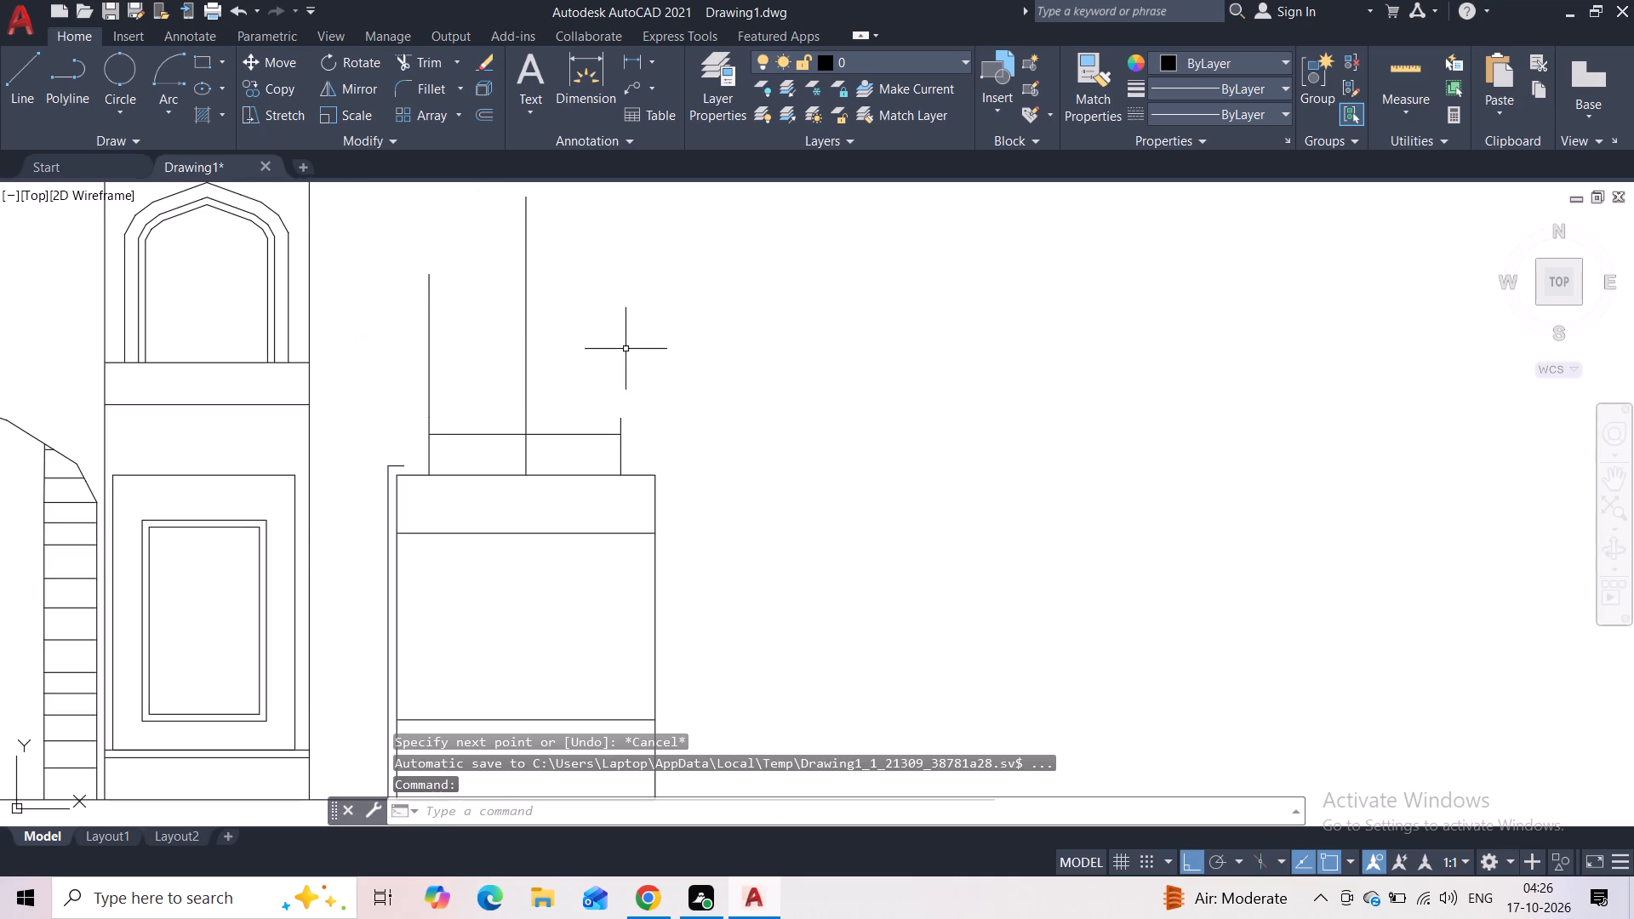
Draw a vertical line about 4'-11" long up from the top of the right short vertical line.
{"action": "key", "text": "space"}
{"action": "left_click", "coordinate": [619, 416]}
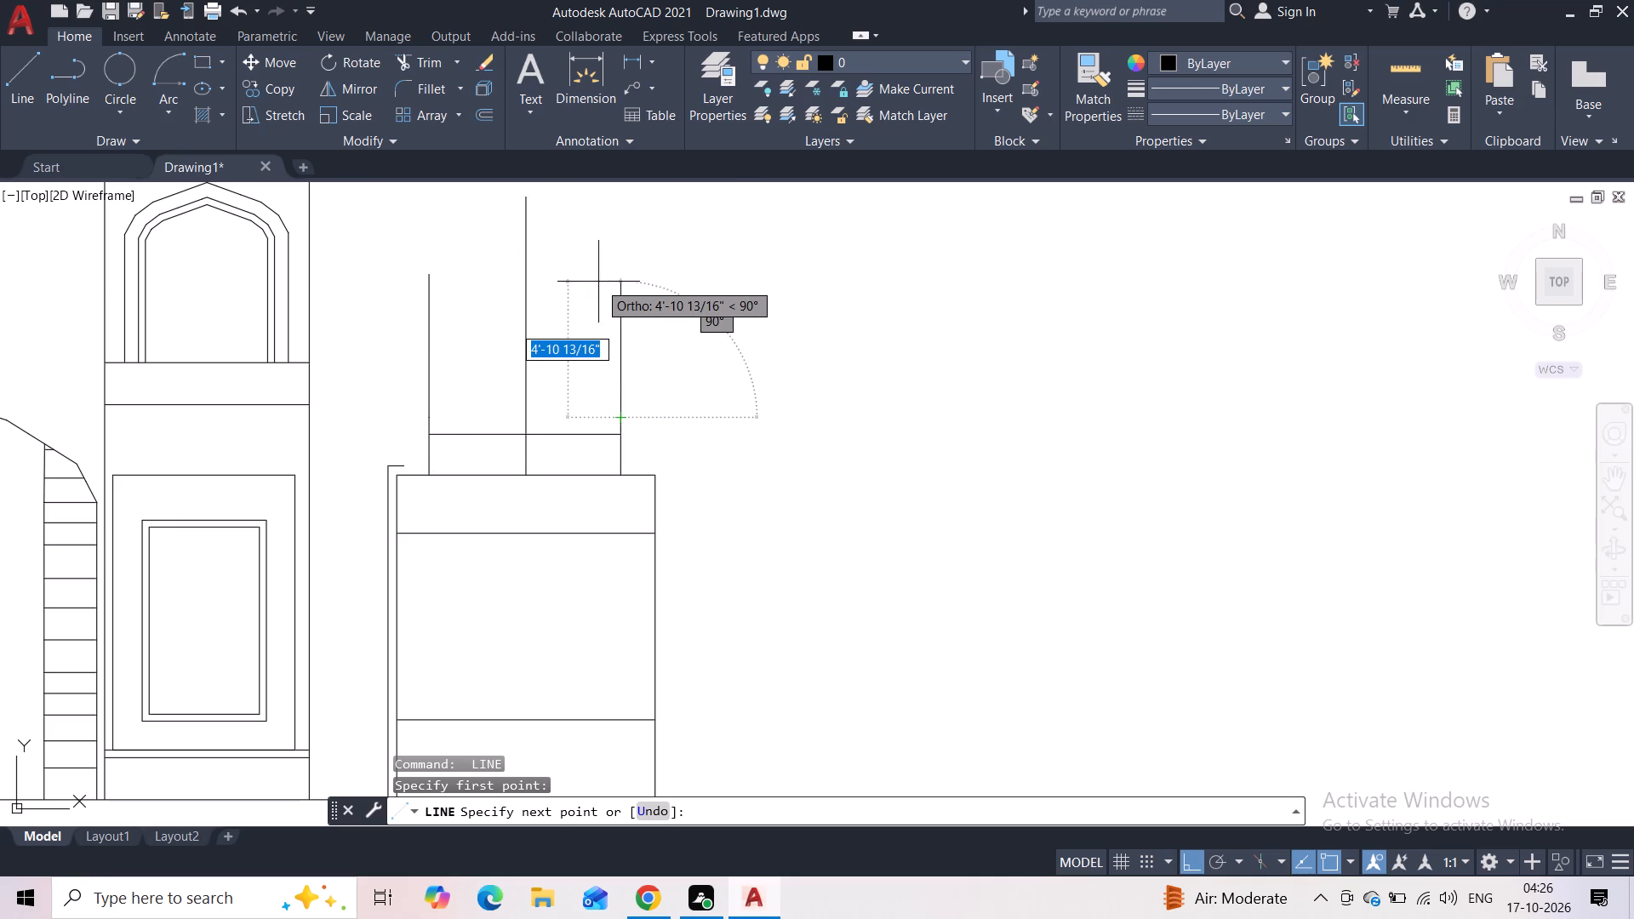
{"action": "left_click", "coordinate": [620, 281]}
{"action": "key", "text": "Escape"}
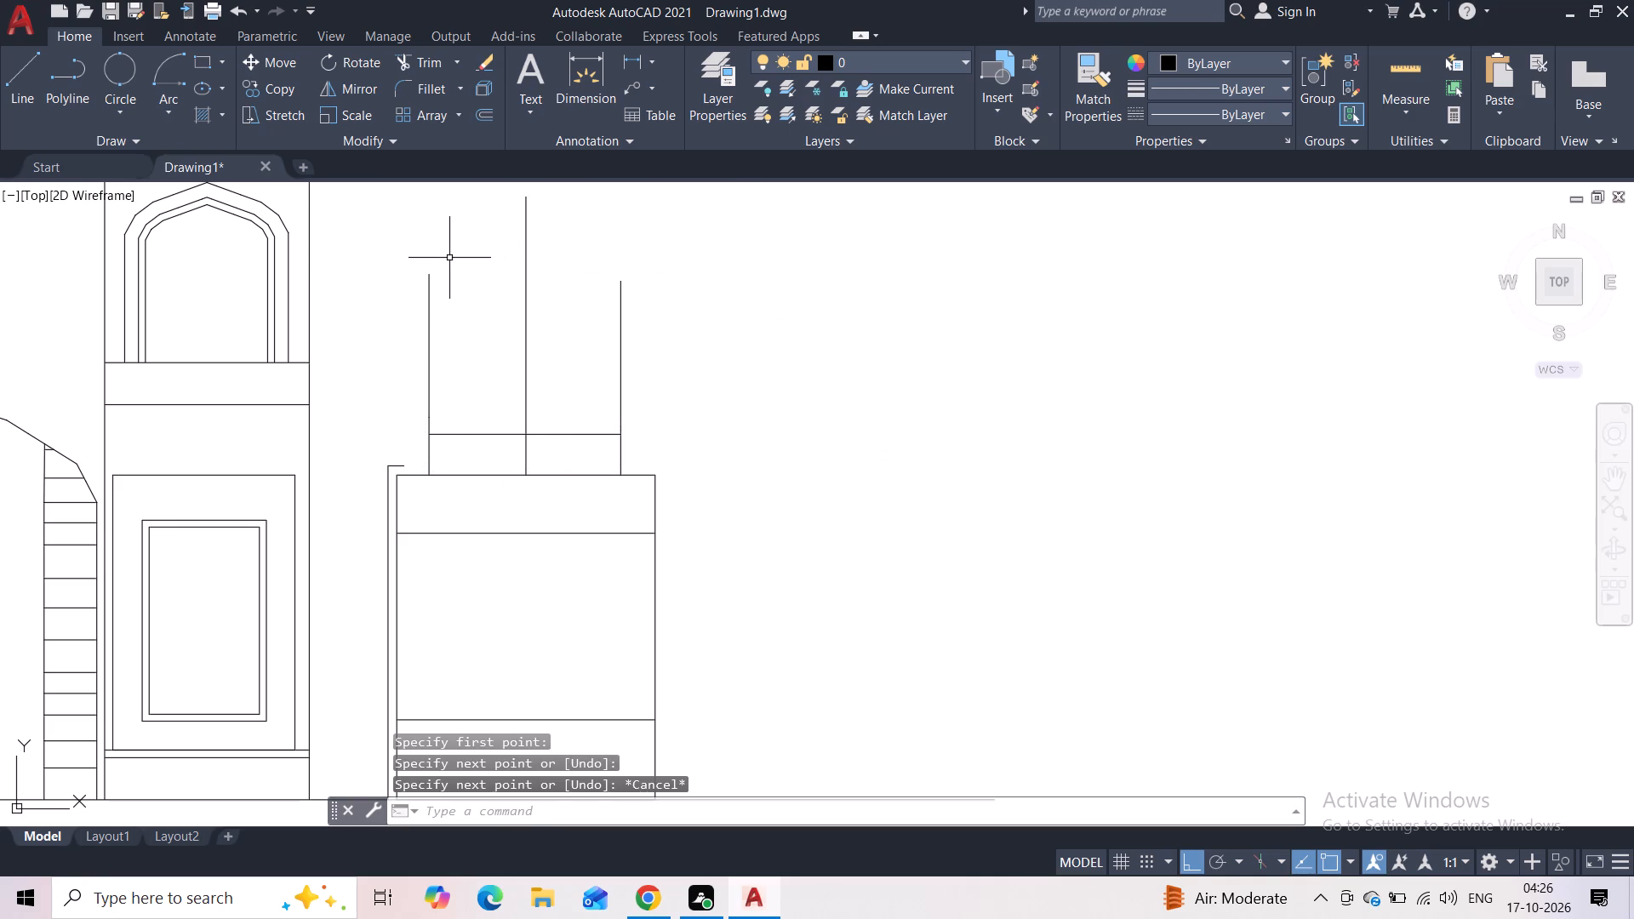
Draw a three-segment polyline from the left vertical line's top, curving up to the centre line's top as half an arch.
{"action": "left_click", "coordinate": [82, 83]}
{"action": "middle_click_drag", "start_coordinate": [408, 249], "coordinate": [397, 287]}
{"action": "left_click", "coordinate": [421, 309]}
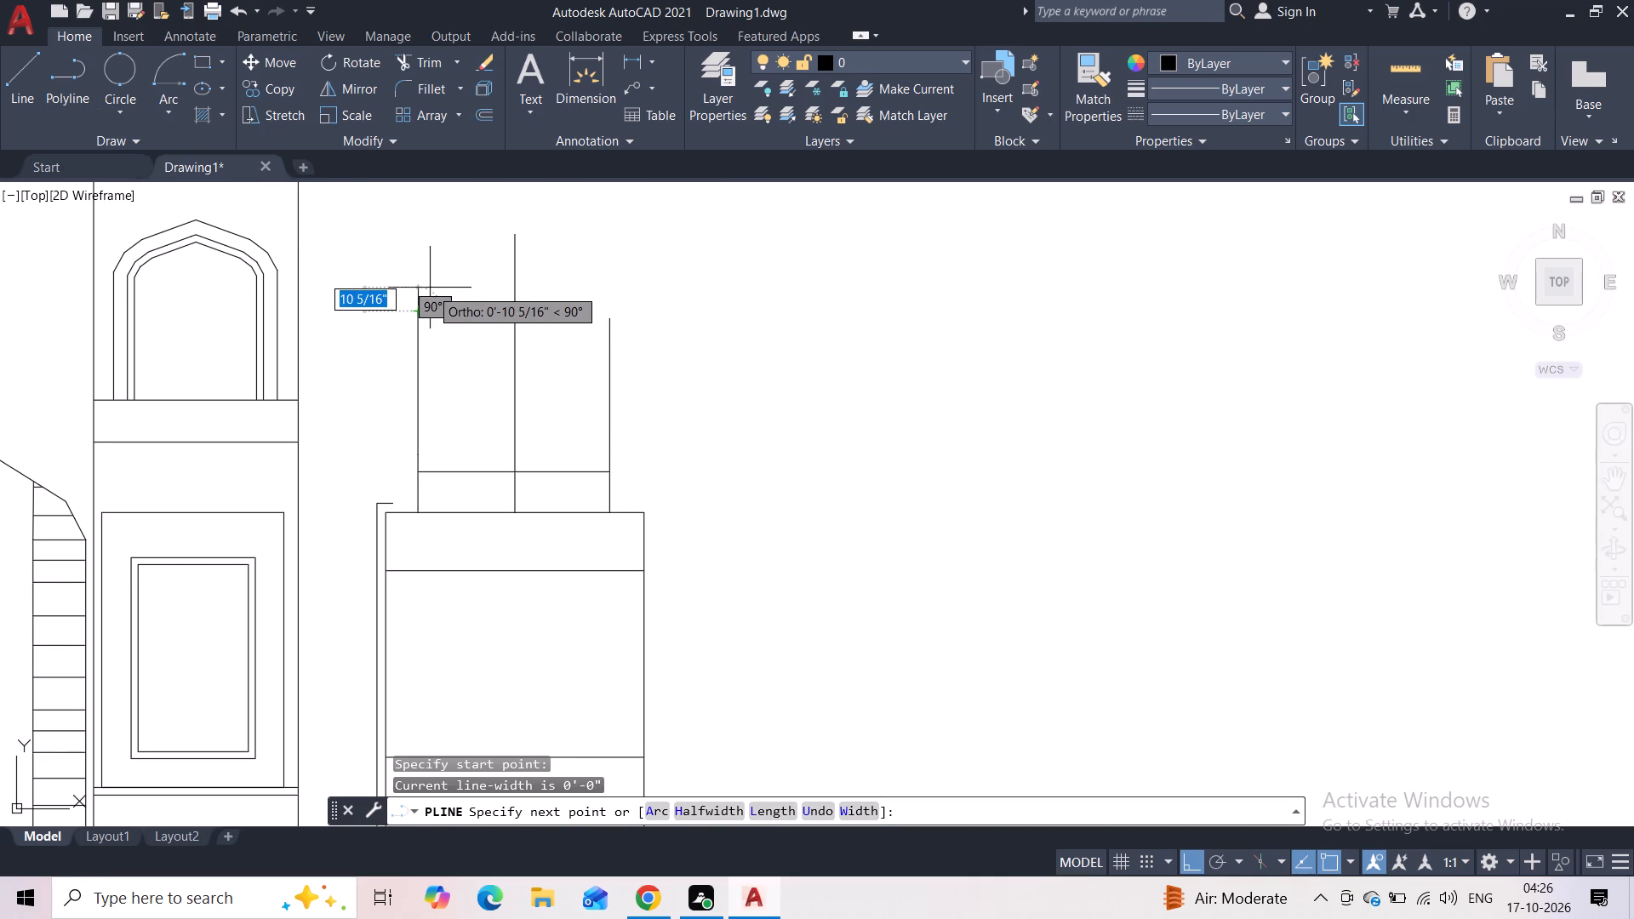
{"action": "key", "text": "F8"}
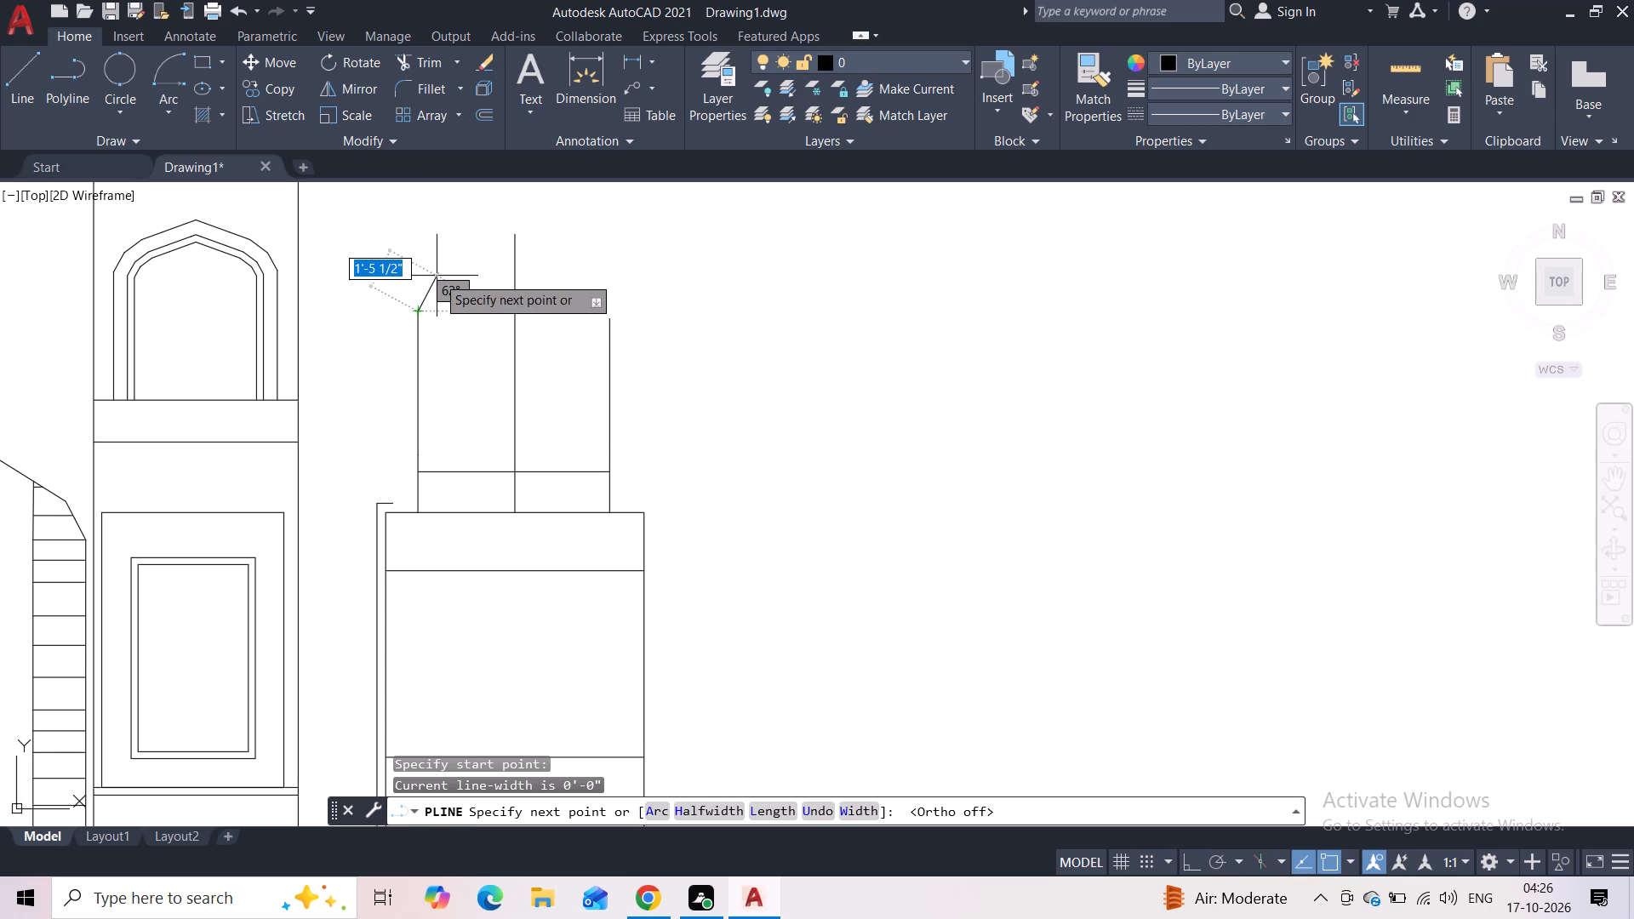
{"action": "left_click", "coordinate": [437, 276]}
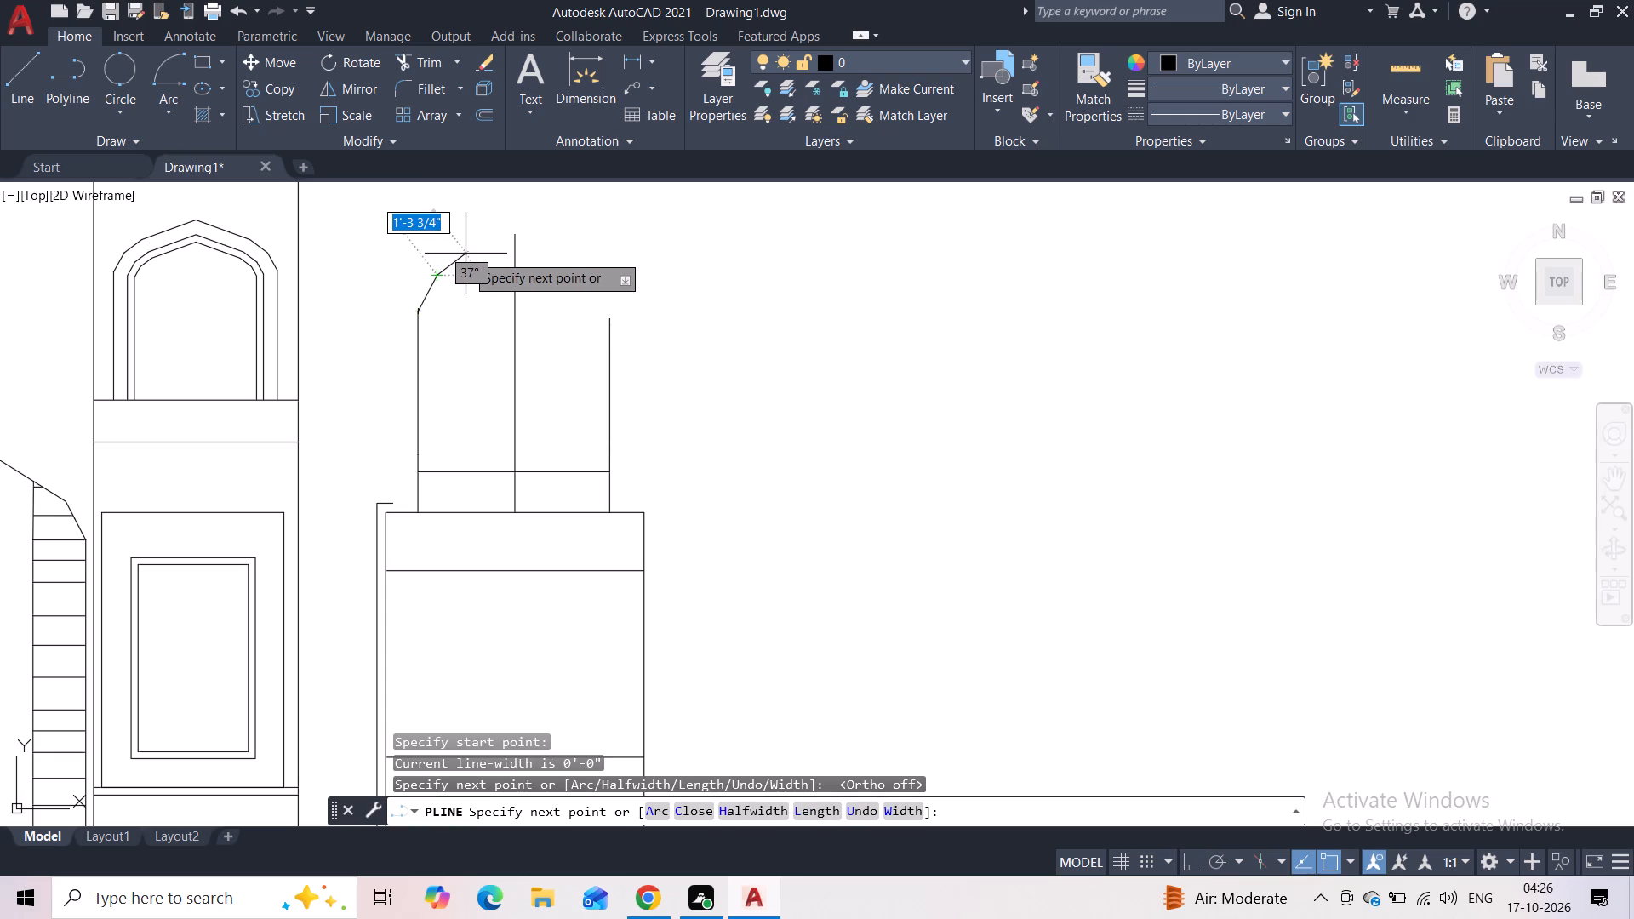
{"action": "left_click", "coordinate": [466, 254]}
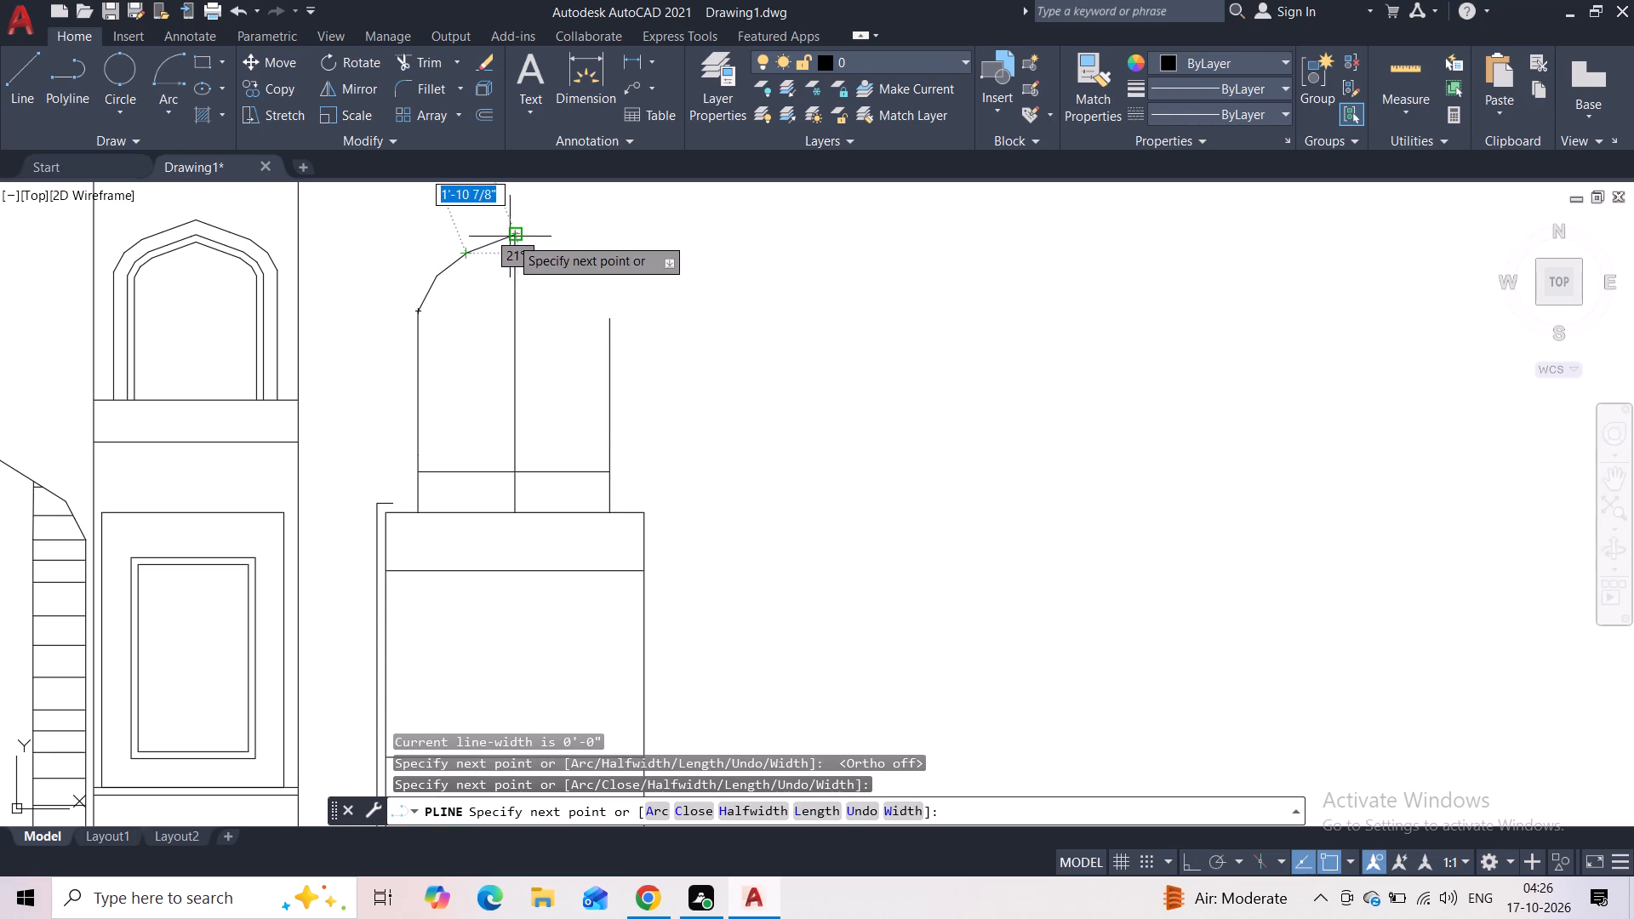
{"action": "left_click", "coordinate": [510, 237]}
{"action": "key", "text": "Escape"}
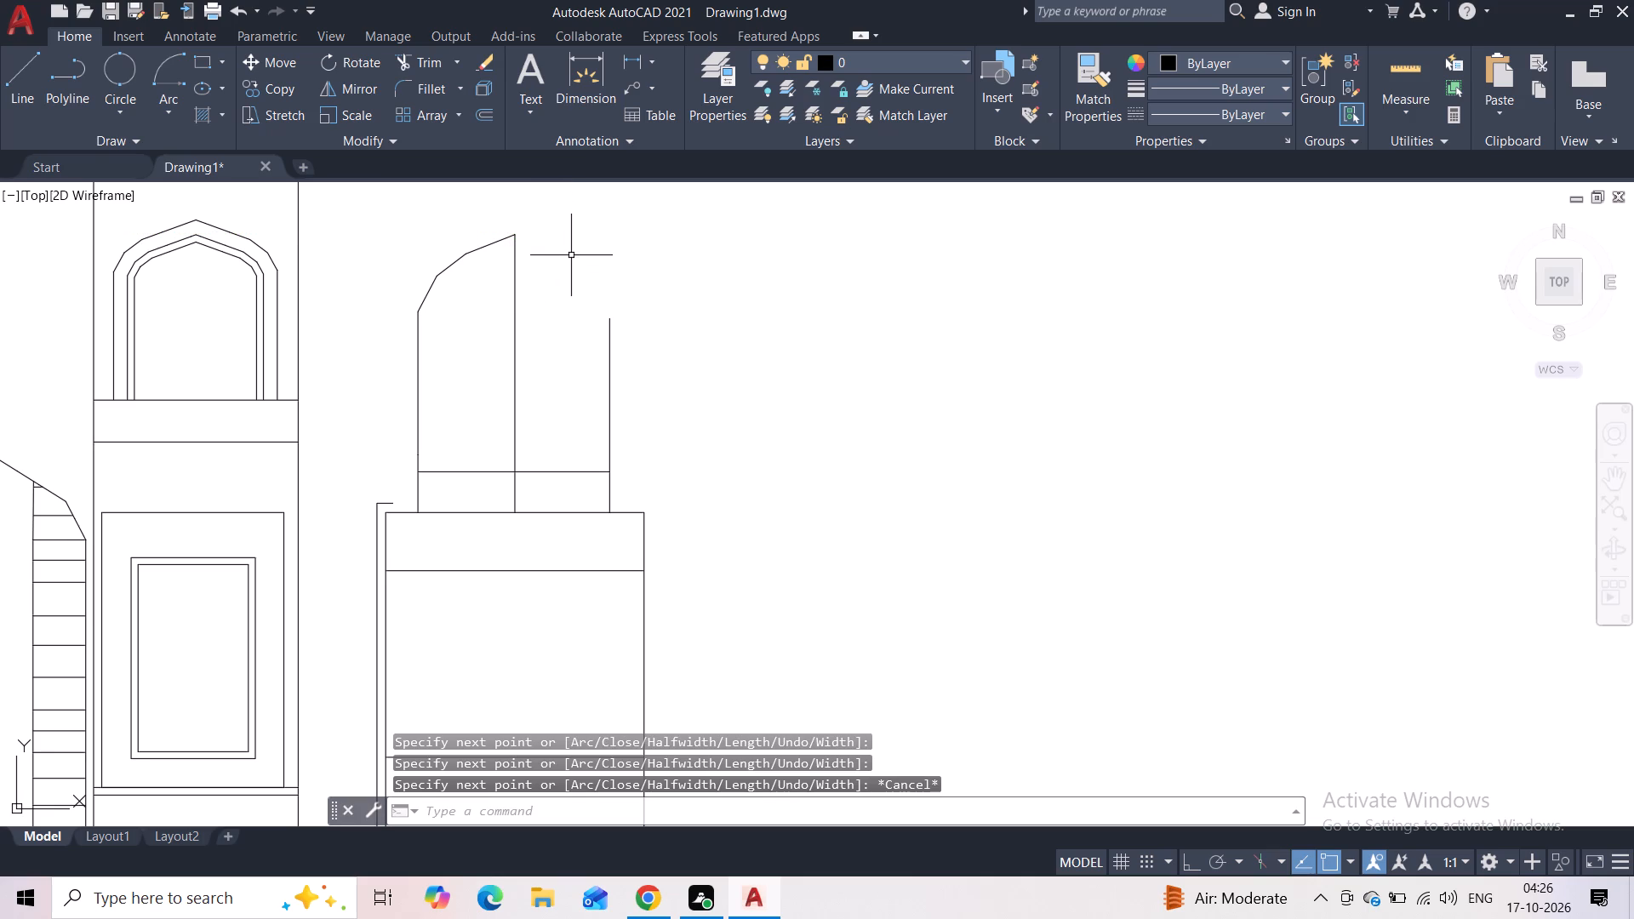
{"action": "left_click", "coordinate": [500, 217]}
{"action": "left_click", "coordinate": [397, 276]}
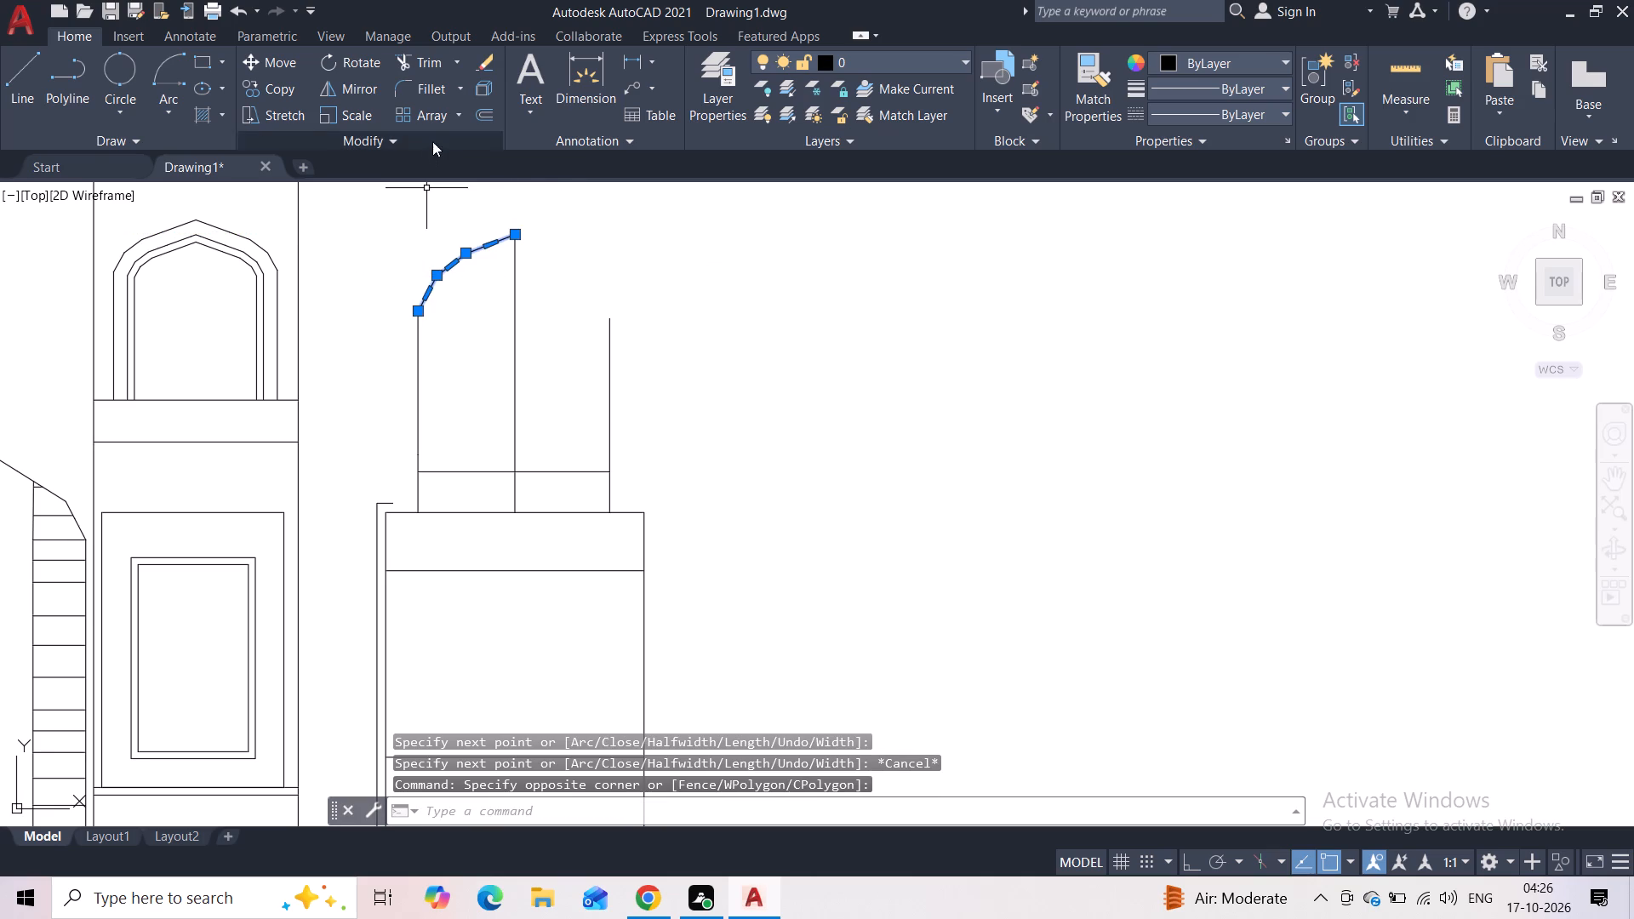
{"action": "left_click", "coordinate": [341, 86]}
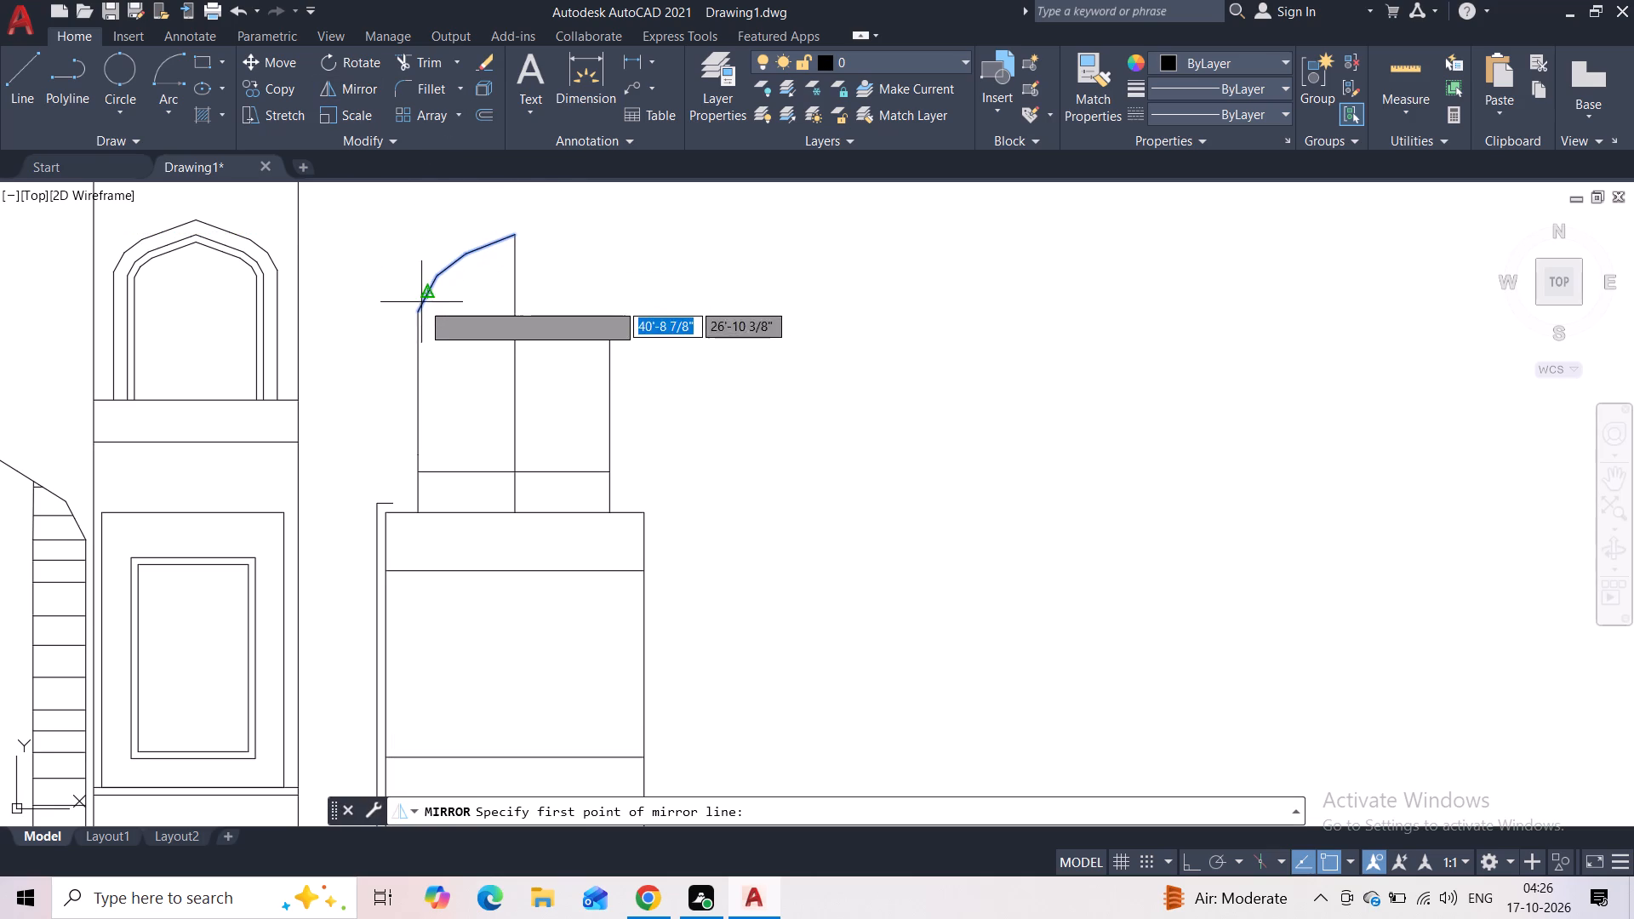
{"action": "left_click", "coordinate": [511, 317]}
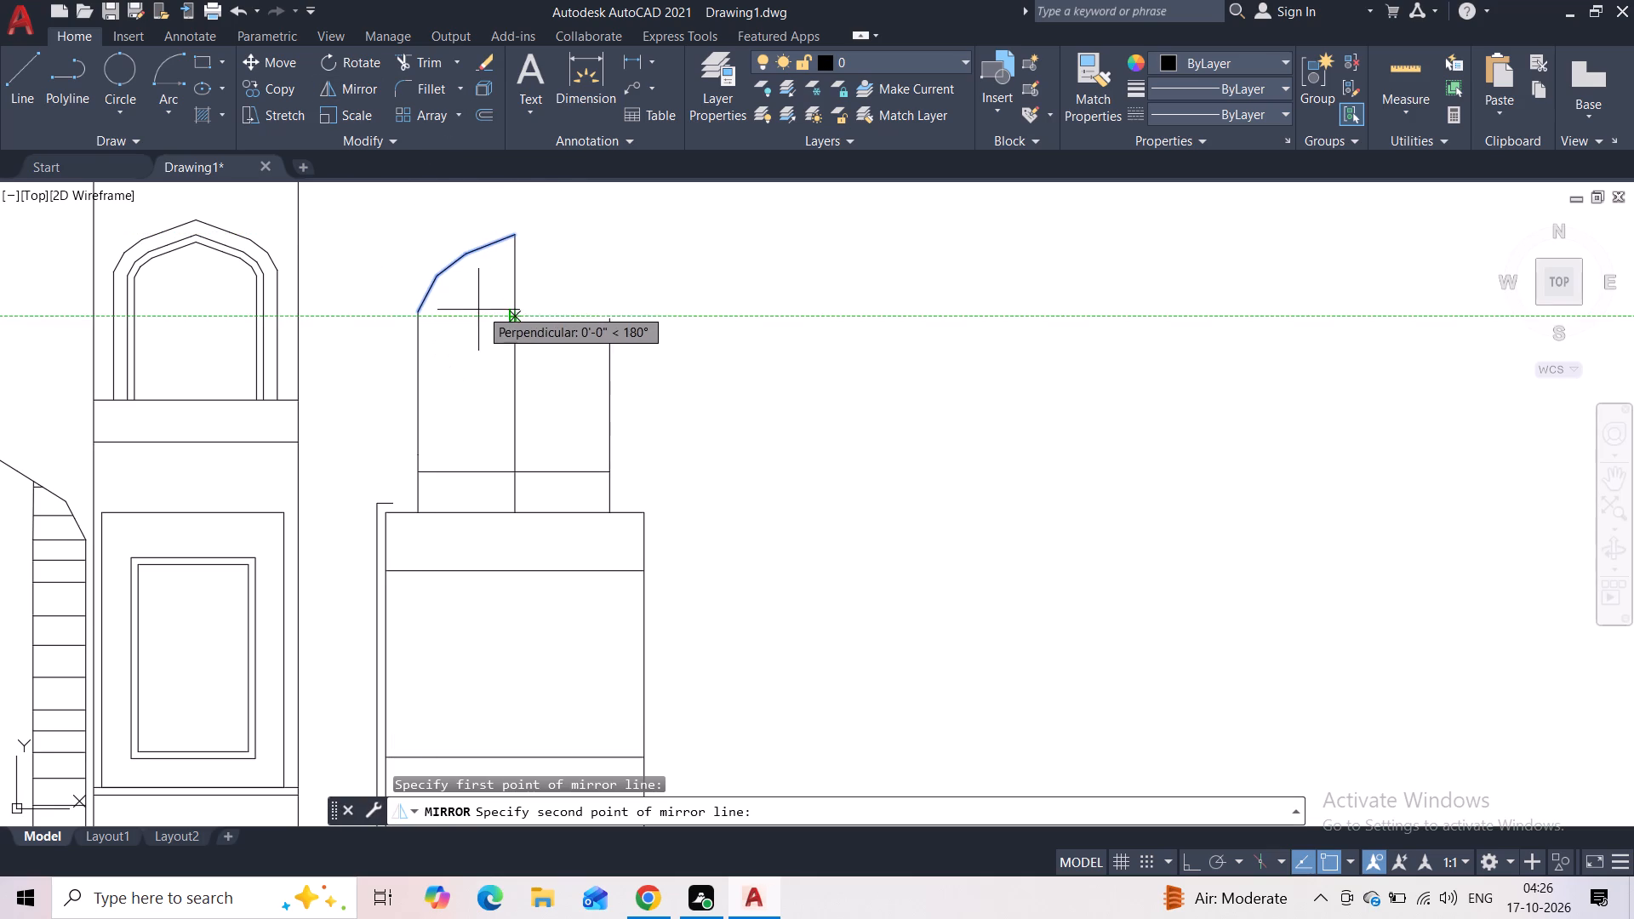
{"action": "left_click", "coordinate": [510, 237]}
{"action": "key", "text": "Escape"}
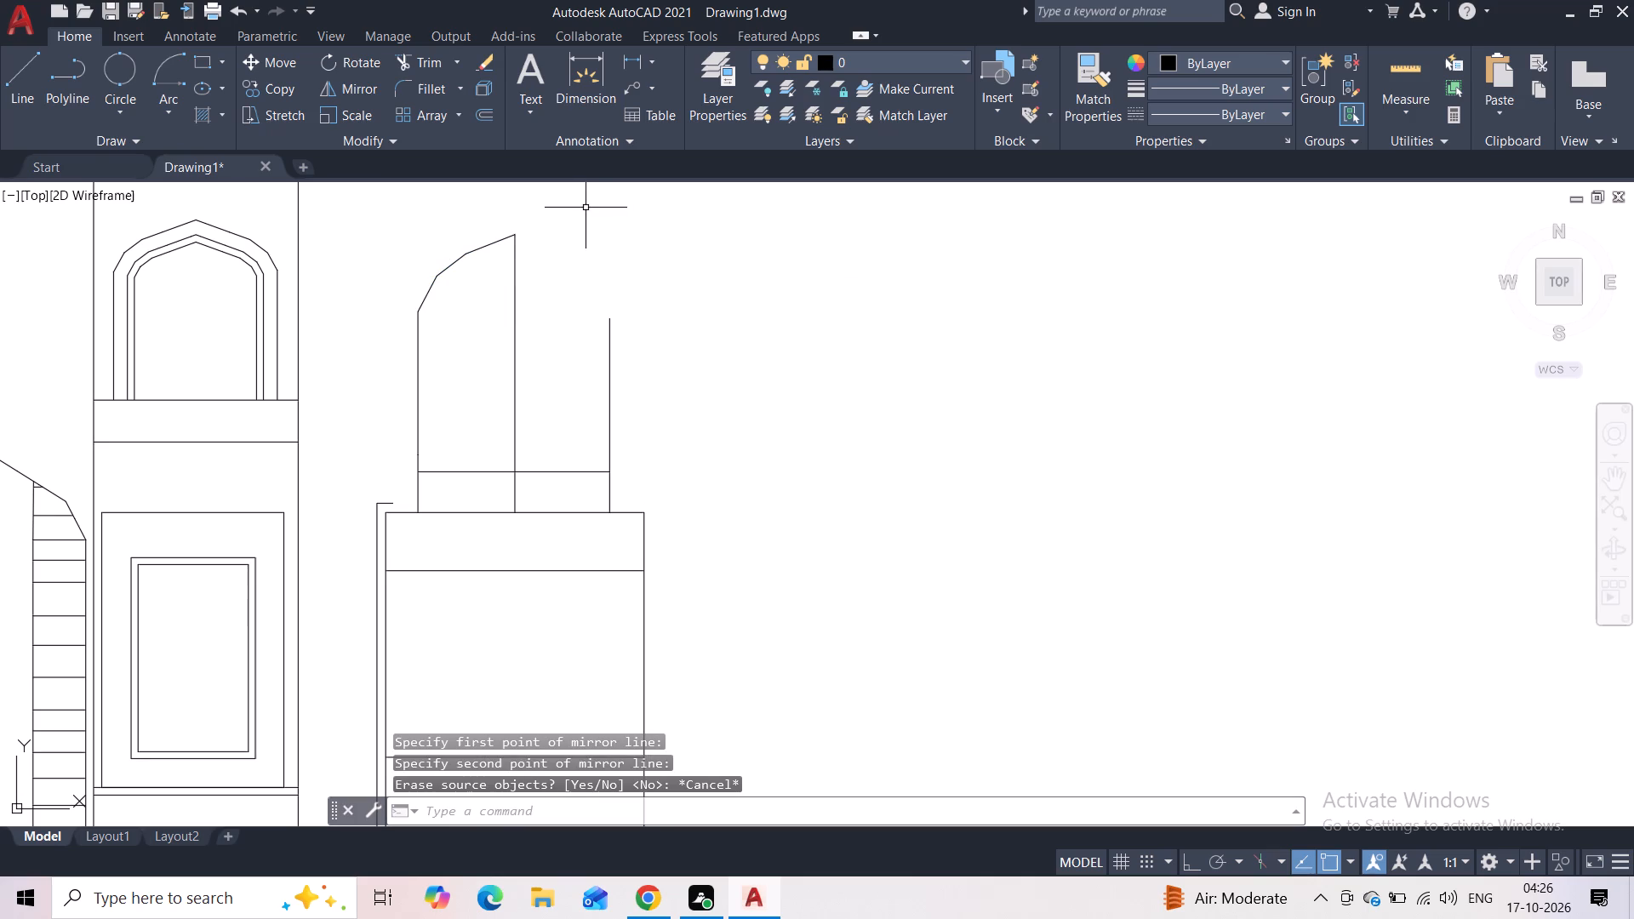
Mirror the half-arch polyline about the vertical centre line, keeping the original.
{"action": "left_click", "coordinate": [460, 236]}
{"action": "left_click", "coordinate": [456, 295]}
{"action": "left_click", "coordinate": [344, 91]}
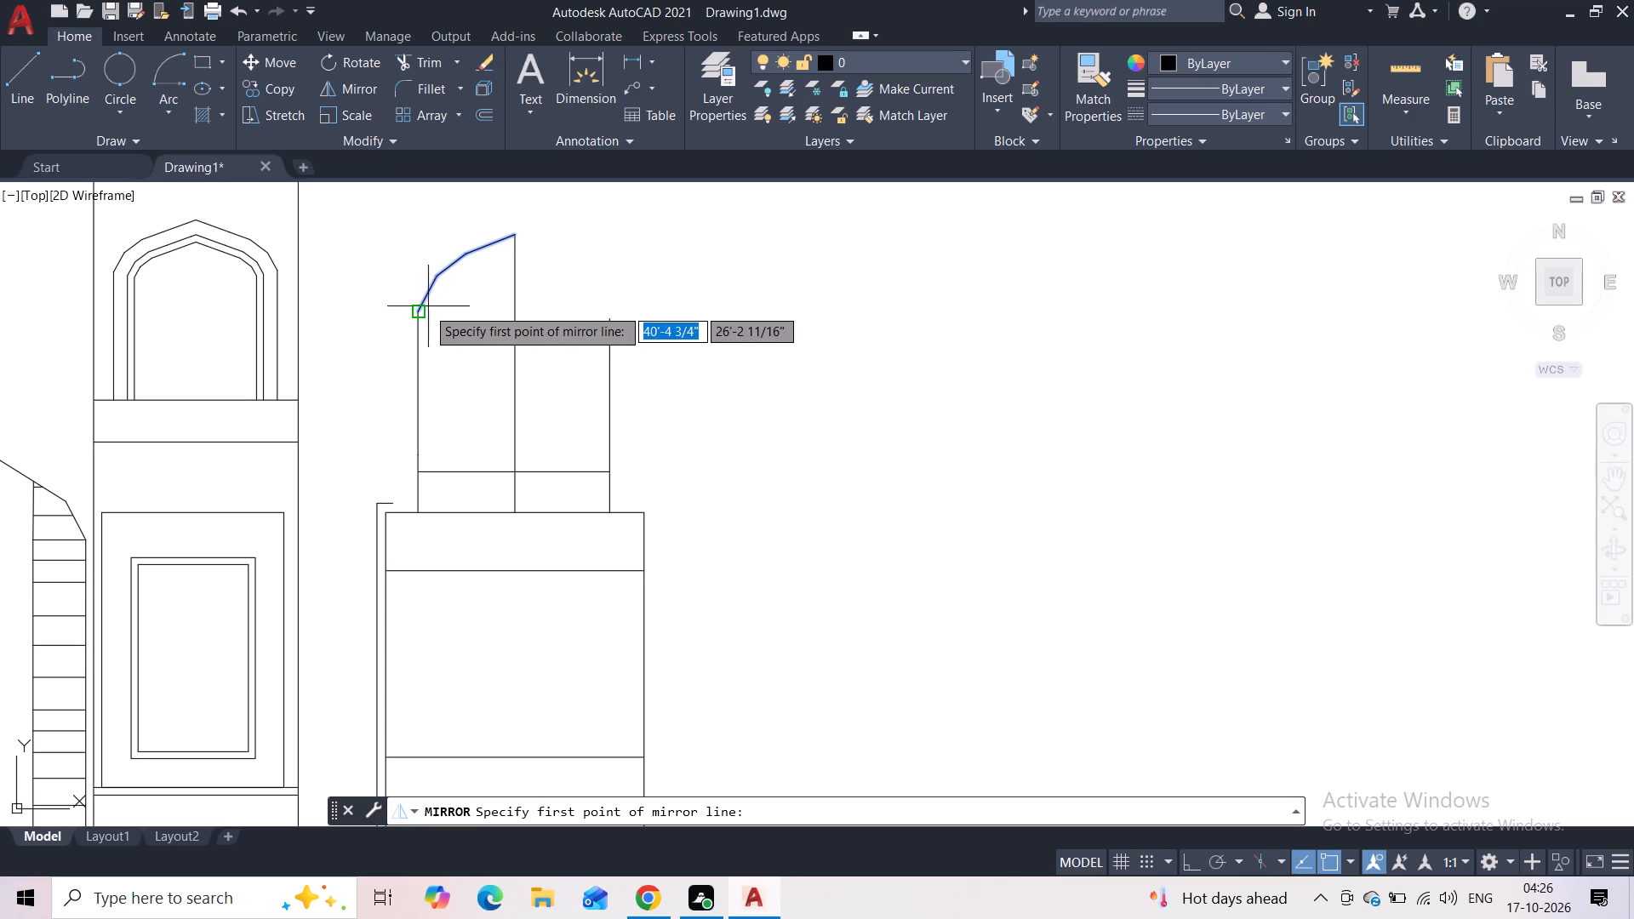
{"action": "left_click", "coordinate": [512, 315]}
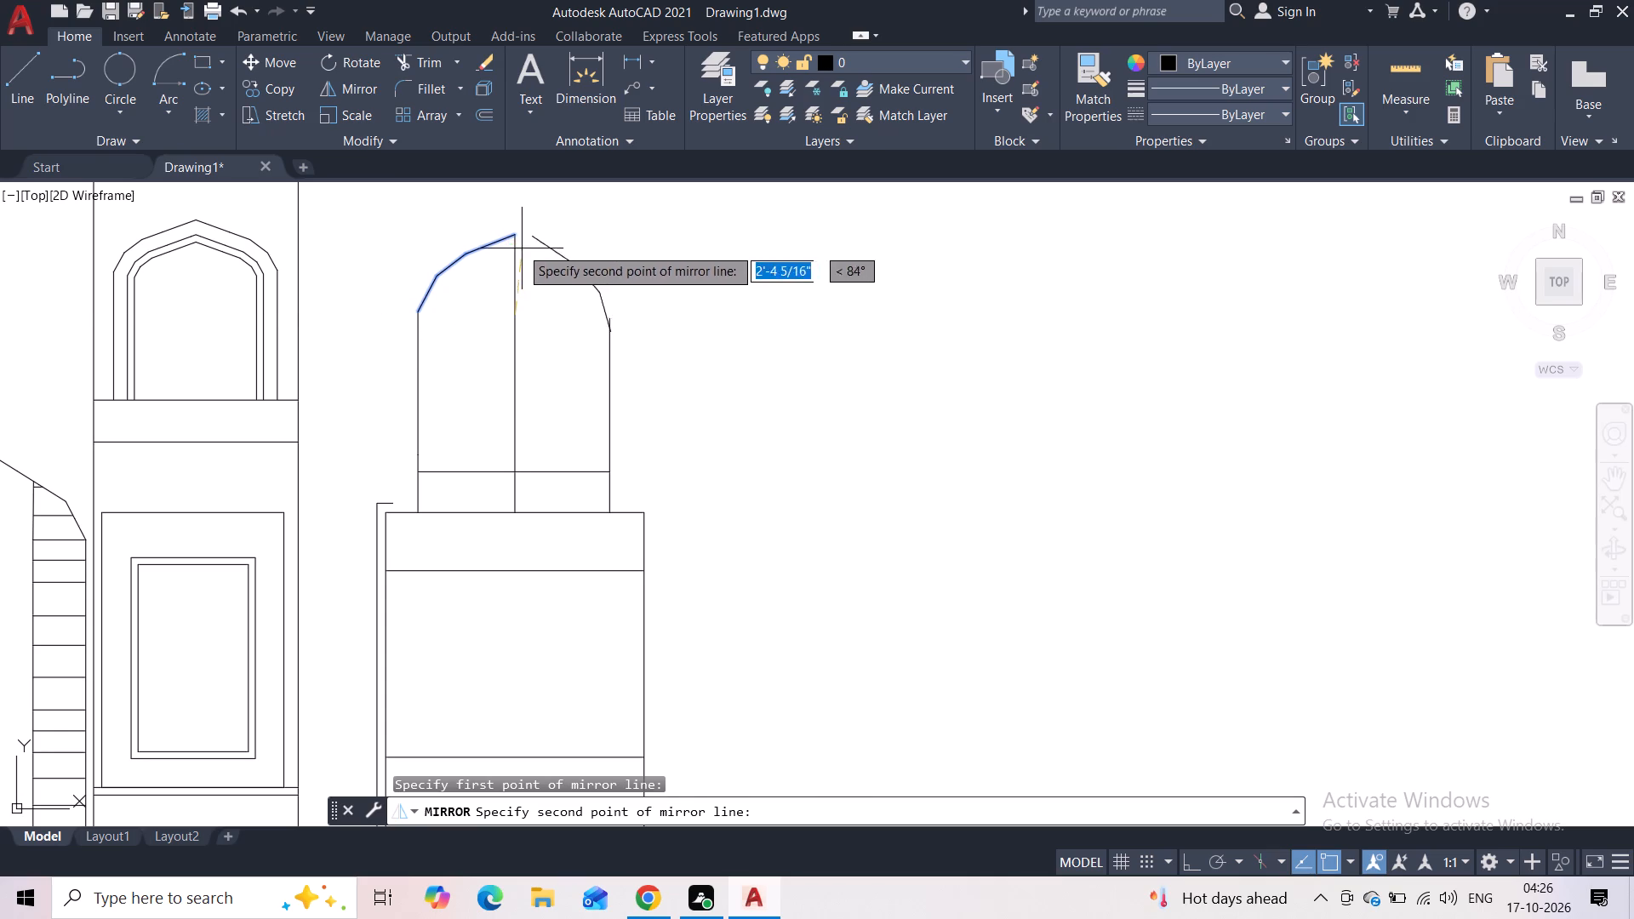
{"action": "left_click", "coordinate": [512, 240]}
{"action": "left_click_drag", "start_coordinate": [544, 314], "coordinate": [512, 240]}
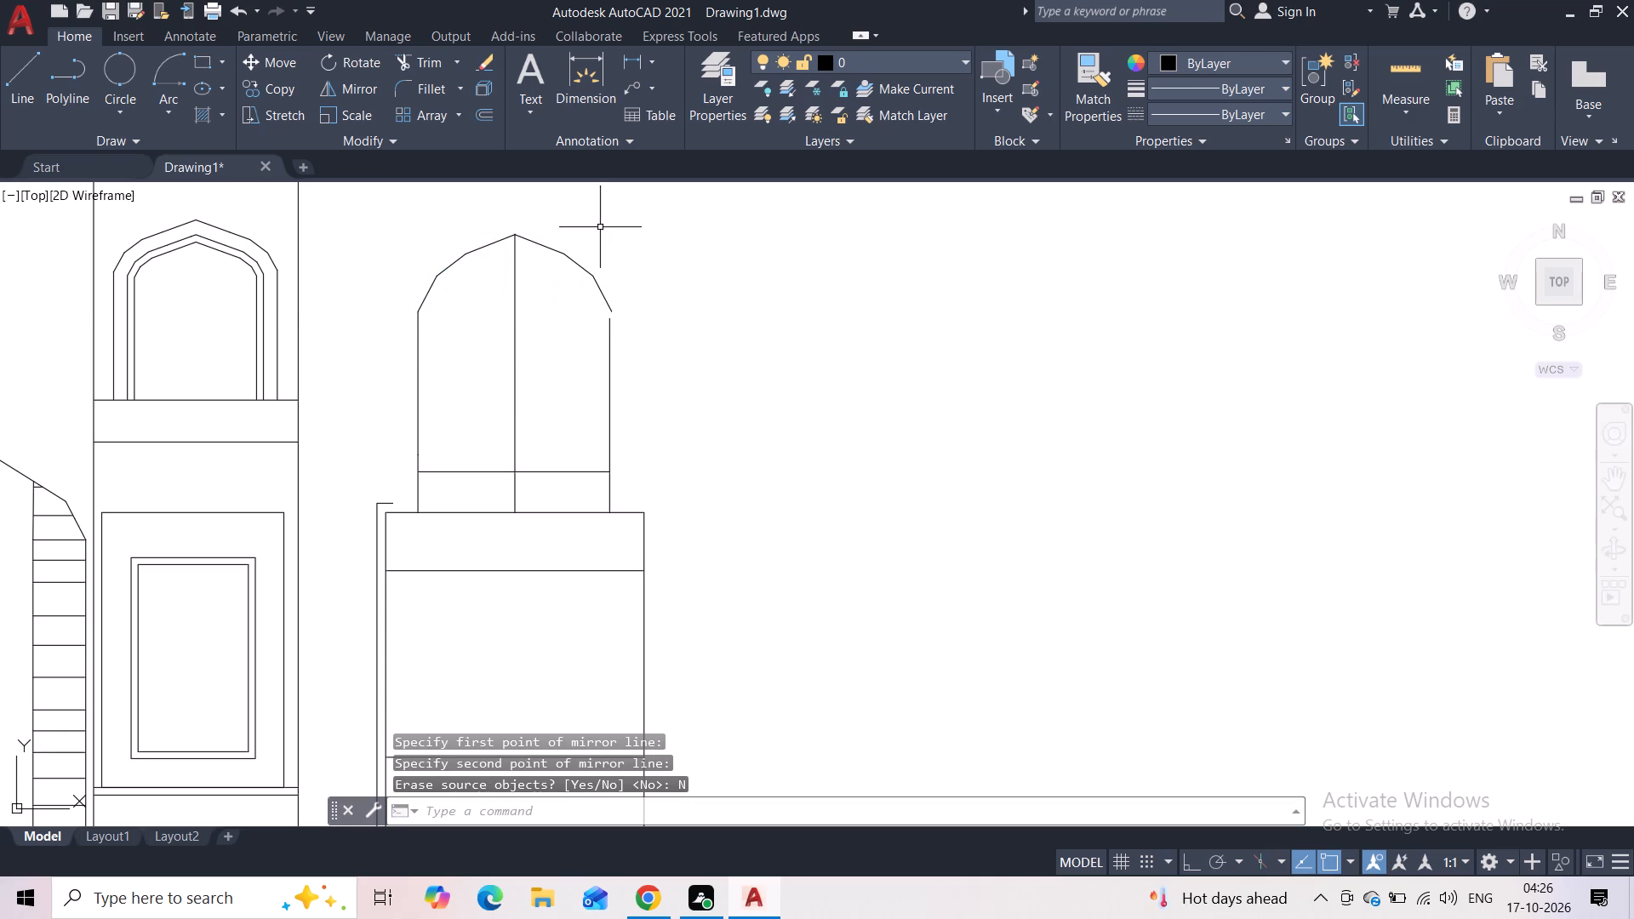
Draw a short vertical line from the right vertical line's top up to the mirrored arch half, closing the gap.
{"action": "left_click", "coordinate": [41, 86]}
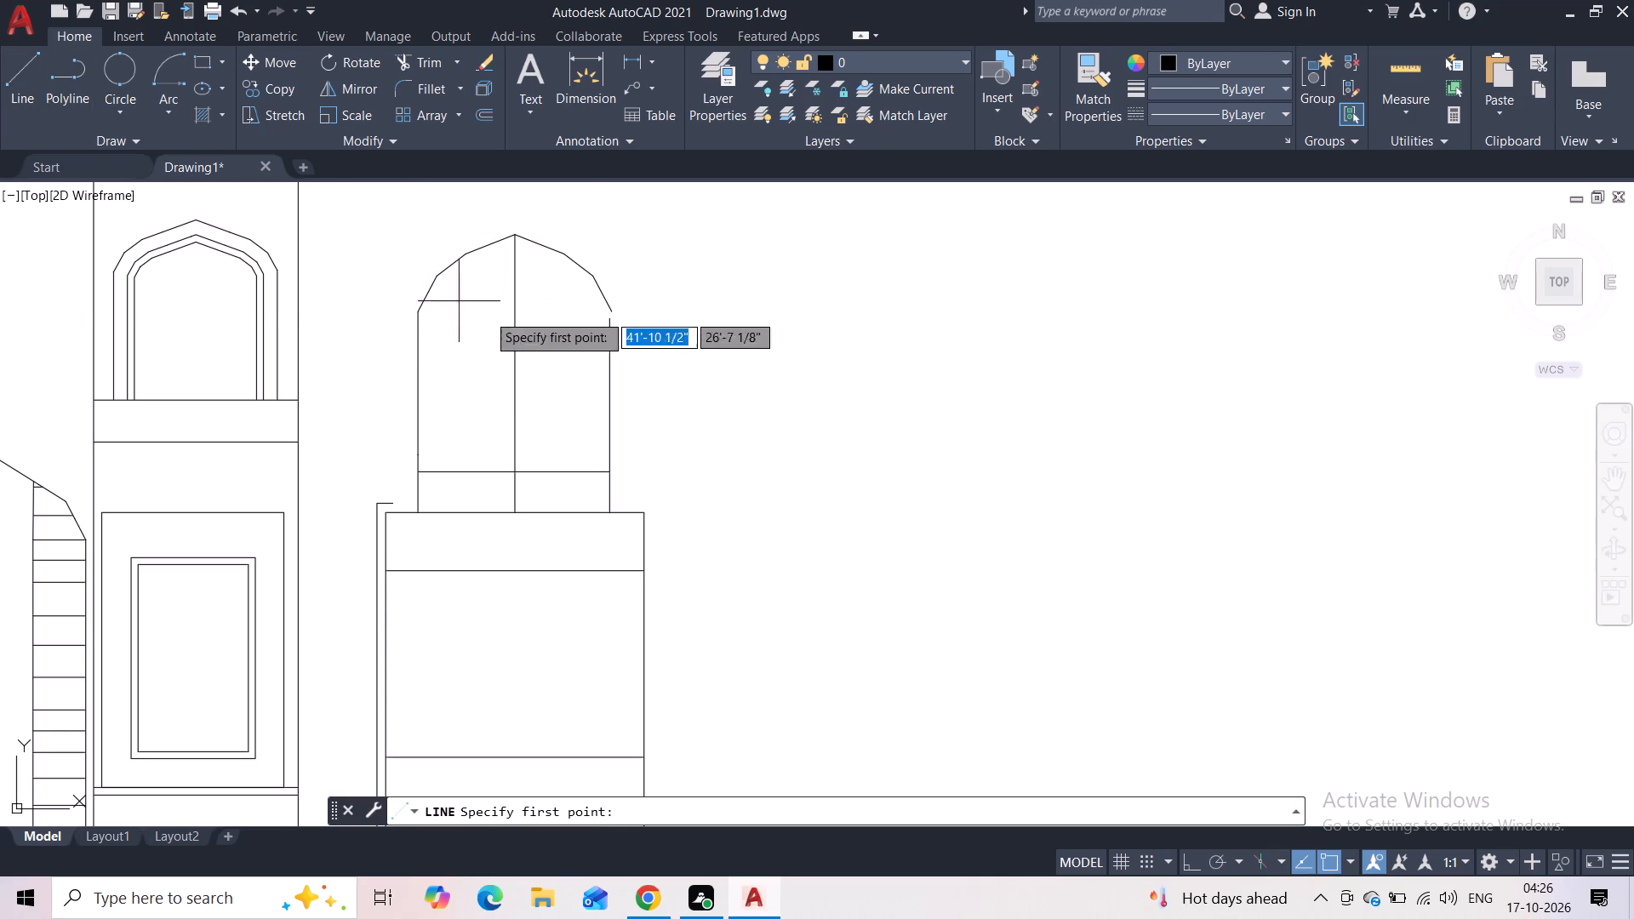
{"action": "scroll", "coordinate": [623, 311], "scroll_direction": "up", "scroll_amount": 3}
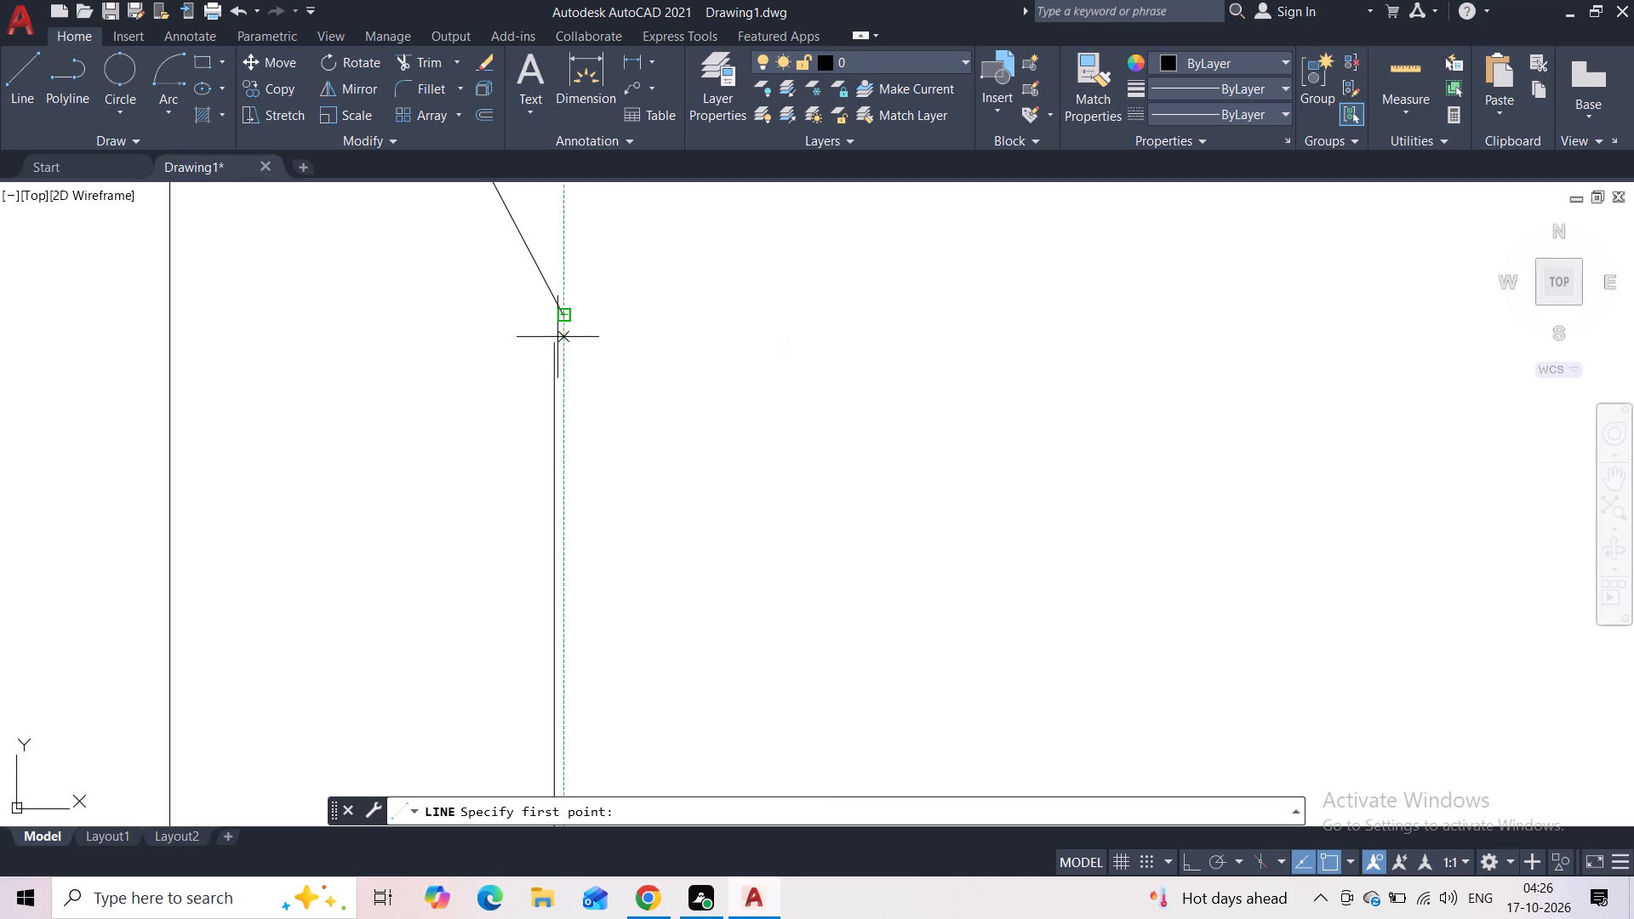
{"action": "left_click", "coordinate": [557, 339]}
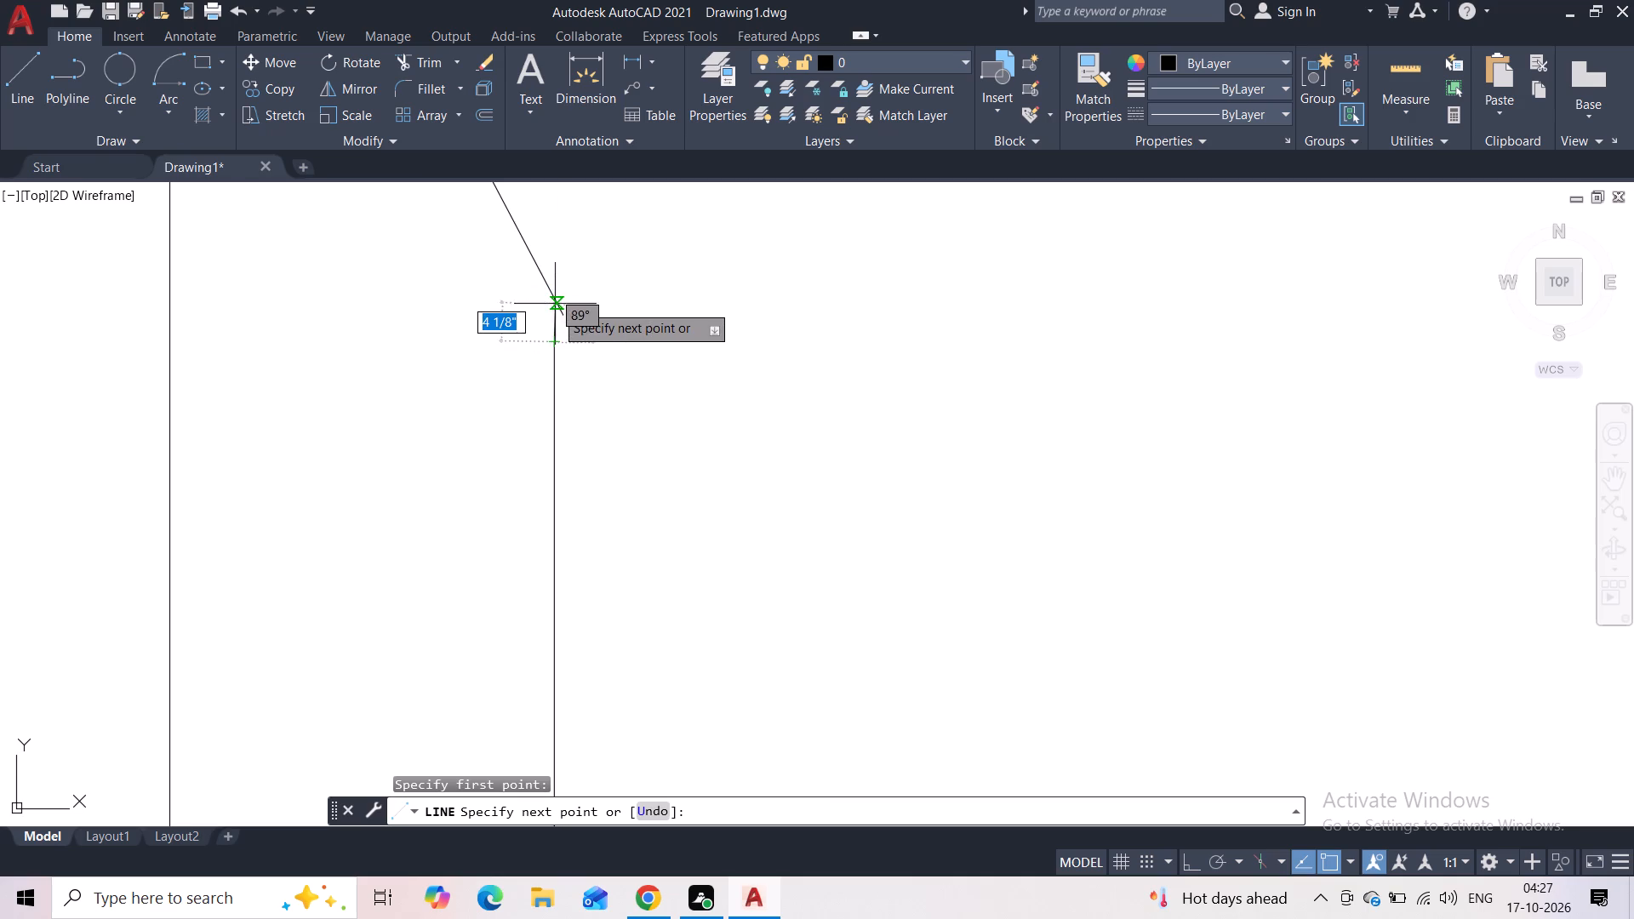
{"action": "scroll", "coordinate": [555, 304], "scroll_direction": "up", "scroll_amount": 4}
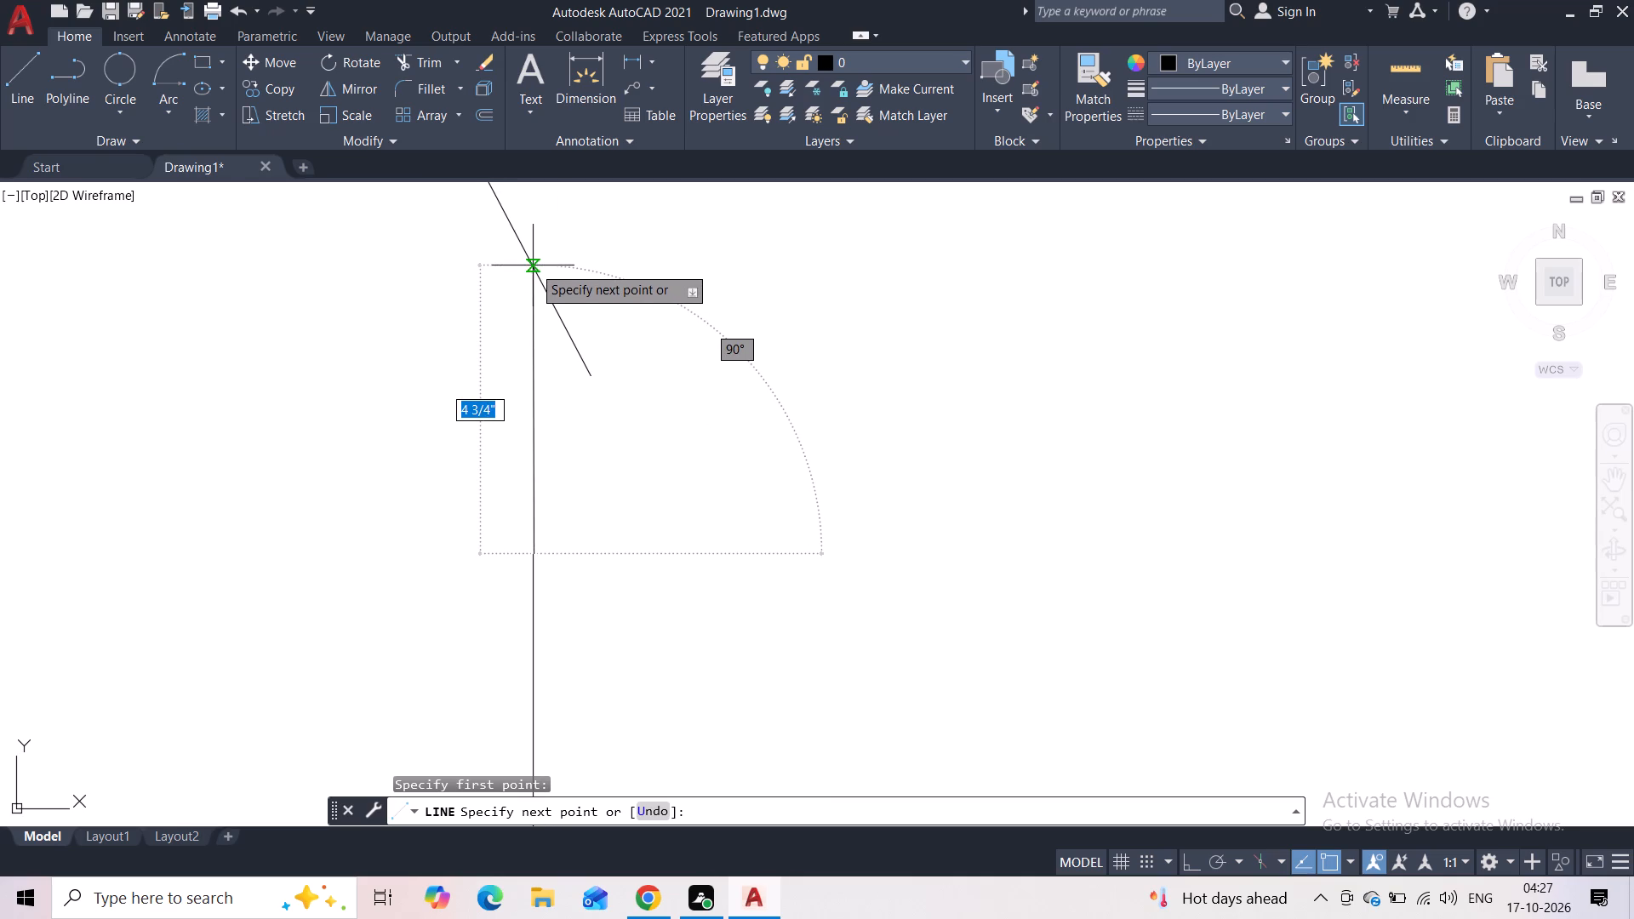
{"action": "key", "text": "F8"}
{"action": "left_click", "coordinate": [533, 265]}
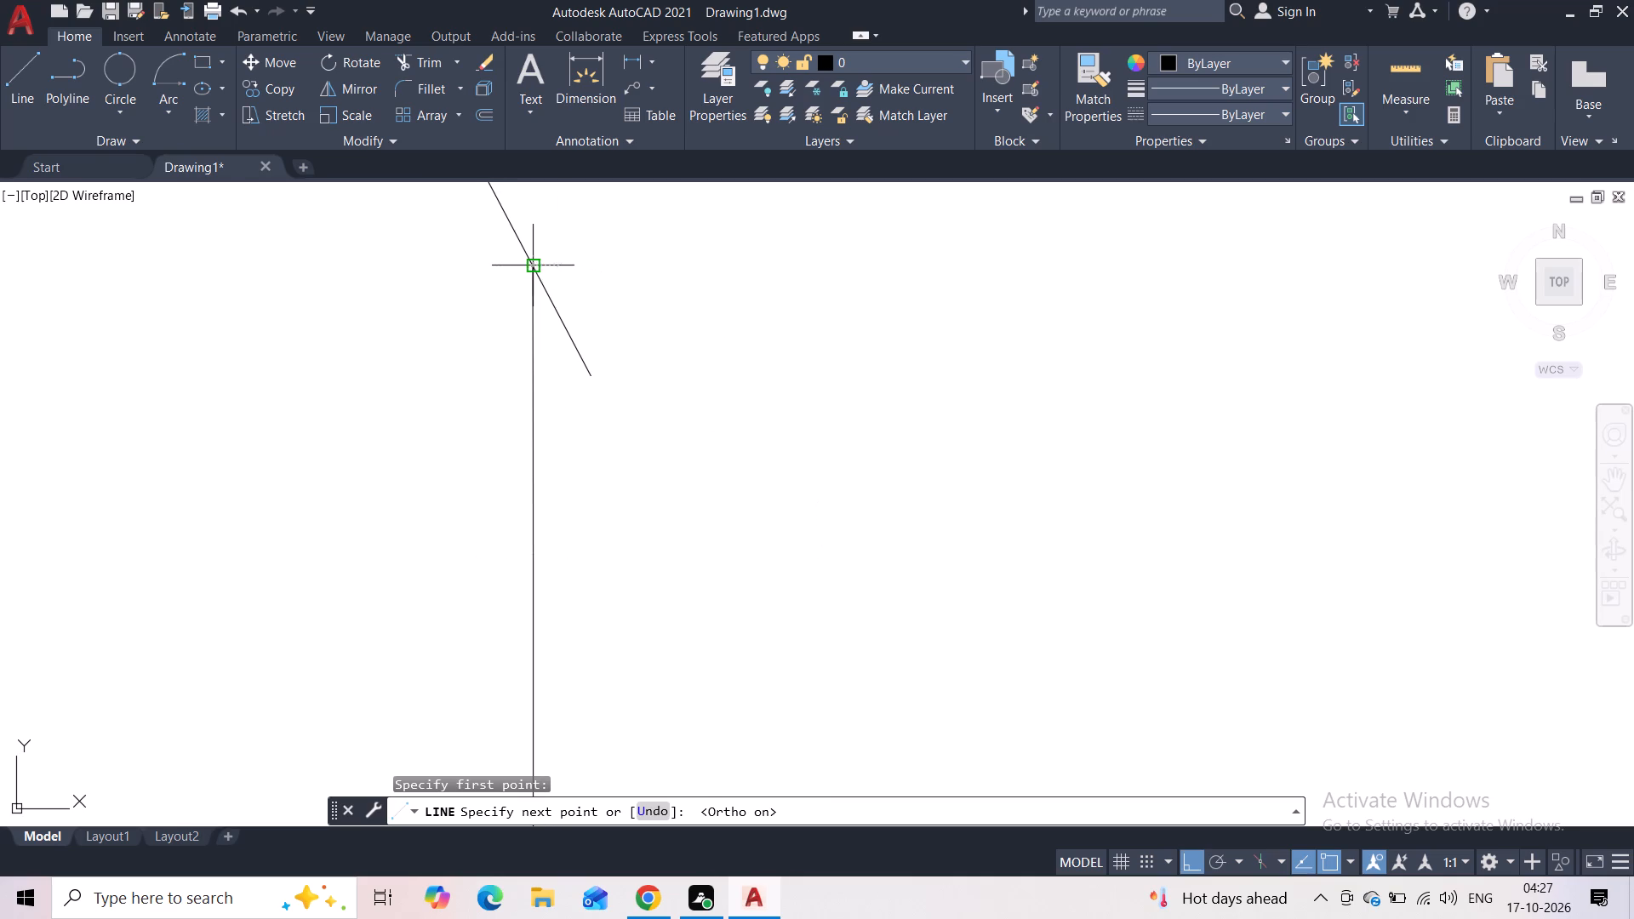
{"action": "key", "text": "Escape"}
Trim the end of the mirrored arch polyline that overhangs the right vertical line.
{"action": "left_click", "coordinate": [395, 66]}
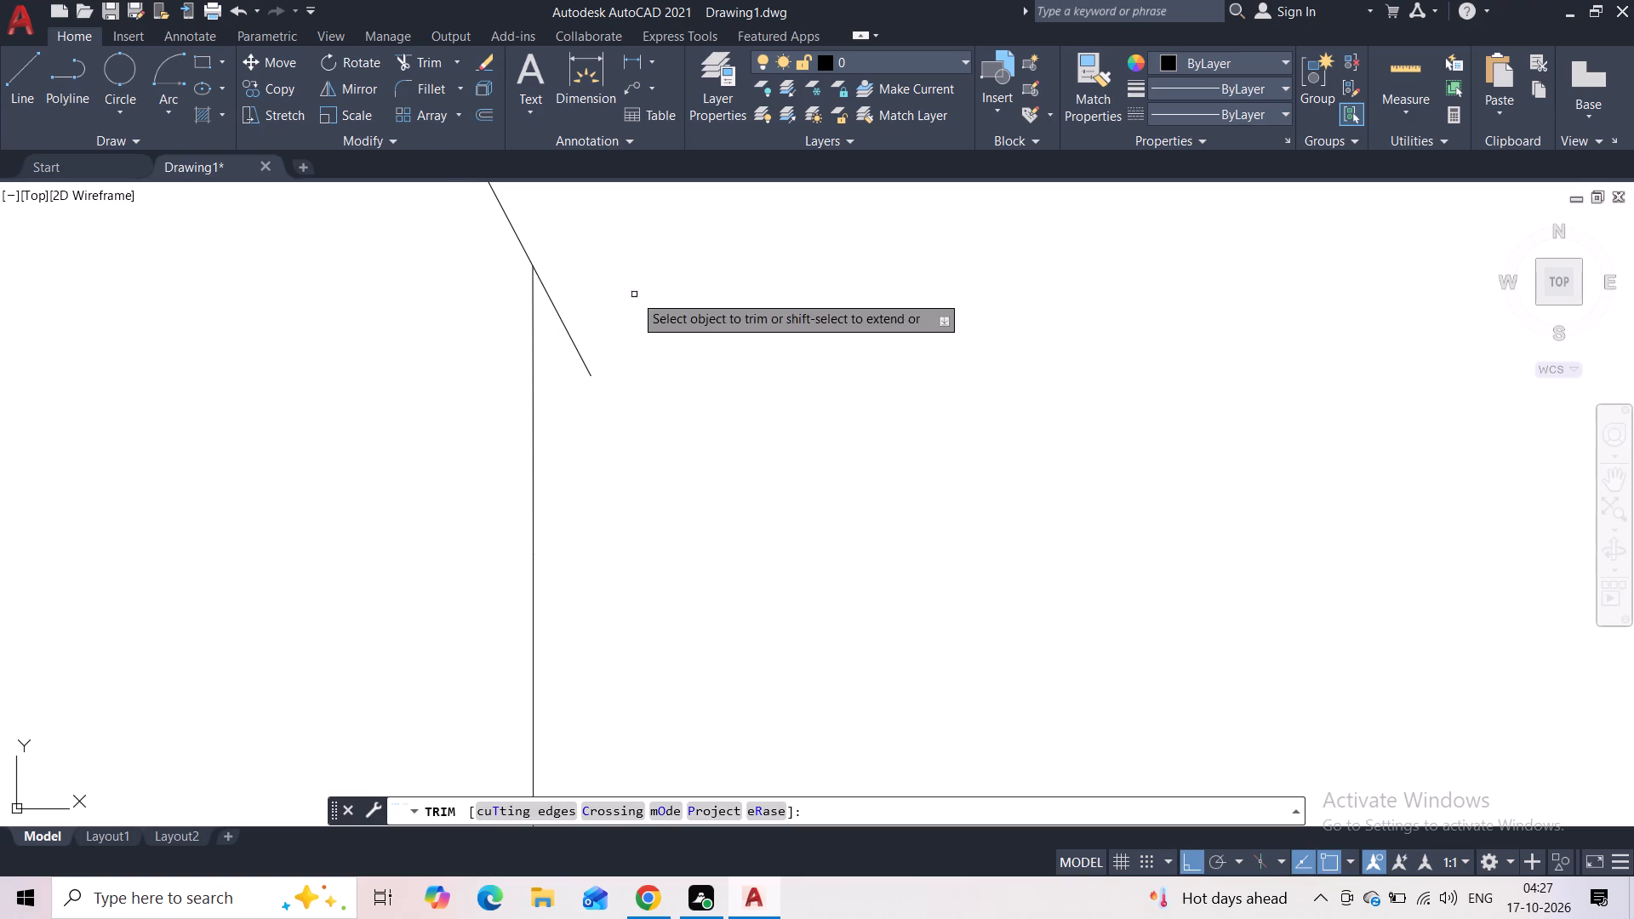
{"action": "left_click_drag", "start_coordinate": [578, 302], "coordinate": [557, 391]}
{"action": "key", "text": "Escape"}
Erase the vertical centre line inside the new arch.
{"action": "scroll", "coordinate": [557, 382], "scroll_direction": "down", "scroll_amount": 10}
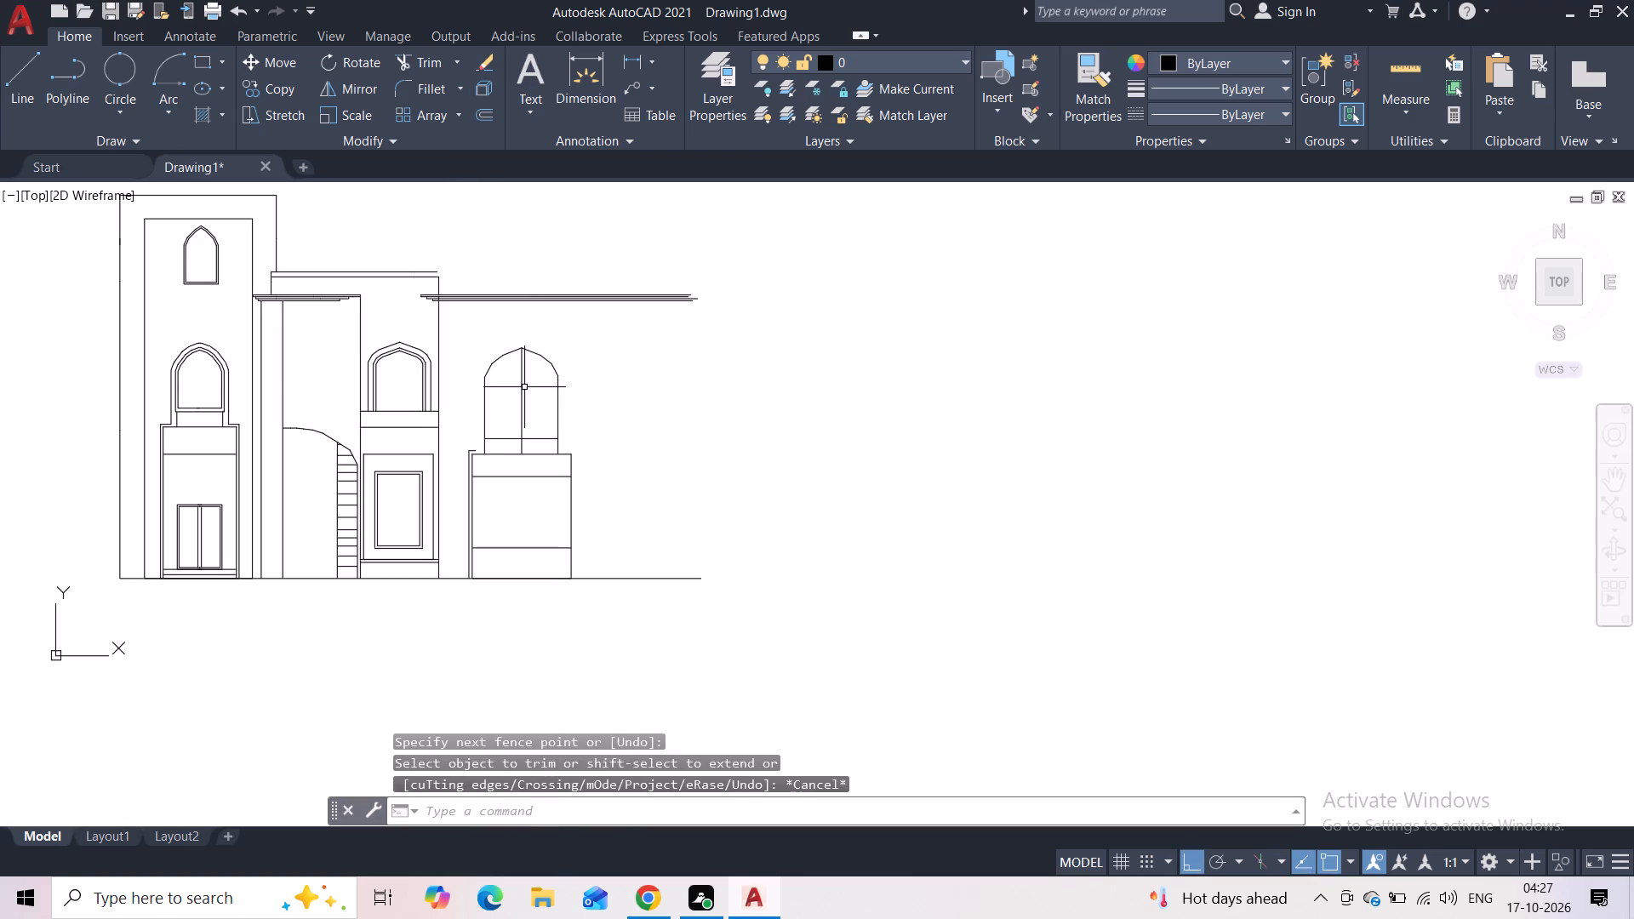
{"action": "left_click", "coordinate": [524, 387]}
{"action": "key", "text": "Delete"}
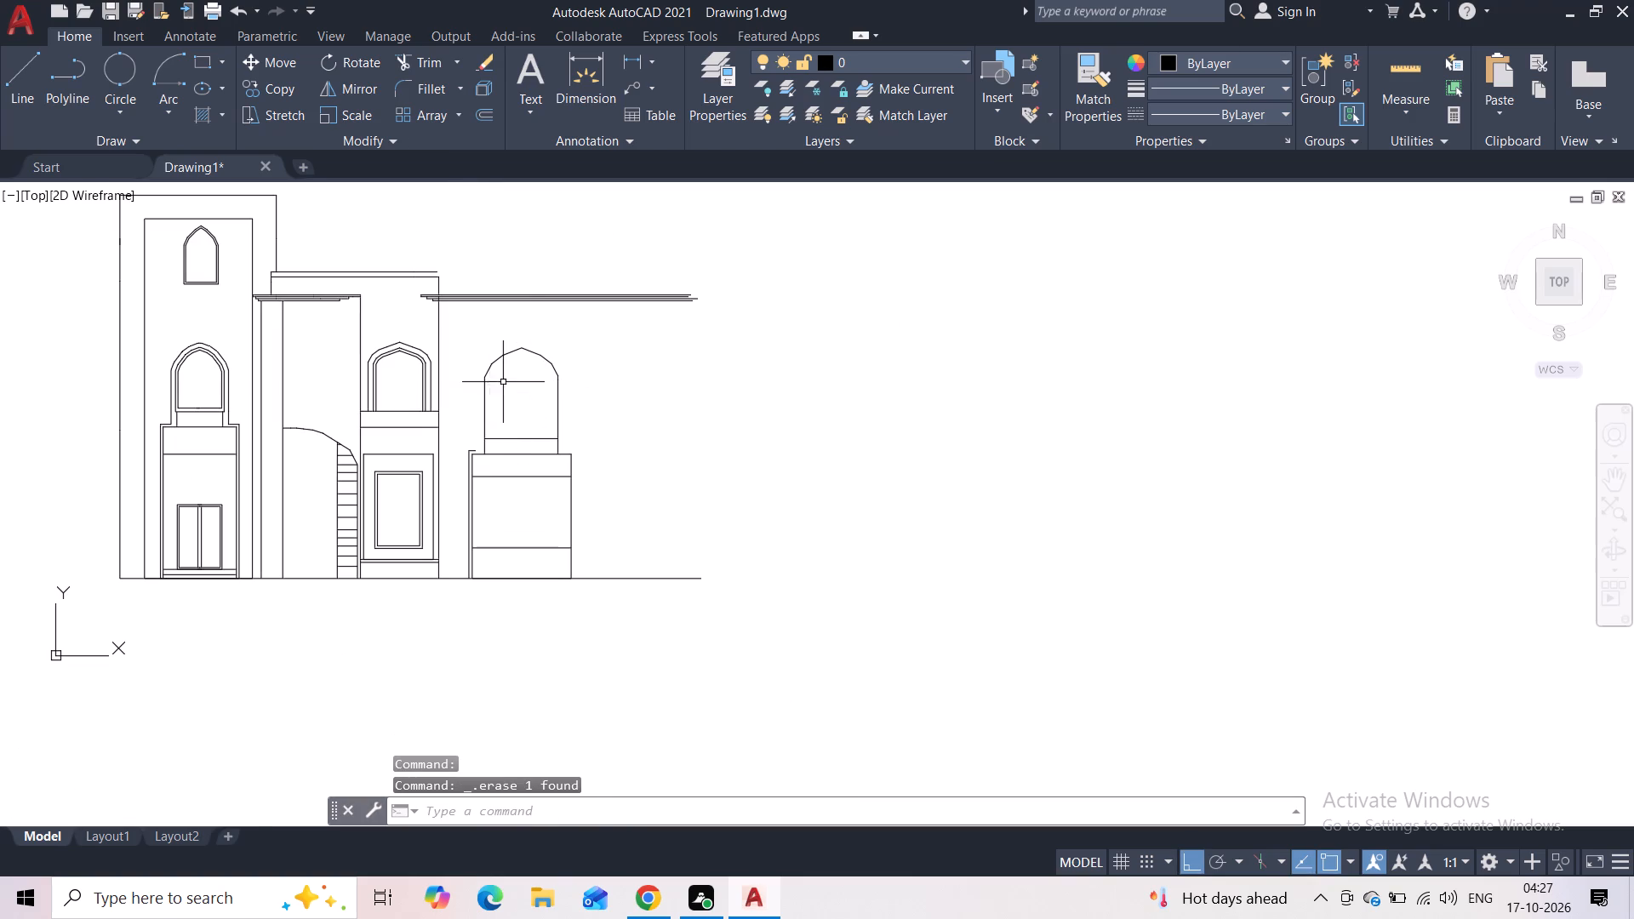
Join the two arch halves and their vertical side lines above the banded opening into a single polyline.
{"action": "scroll", "coordinate": [549, 396], "scroll_direction": "up", "scroll_amount": 2}
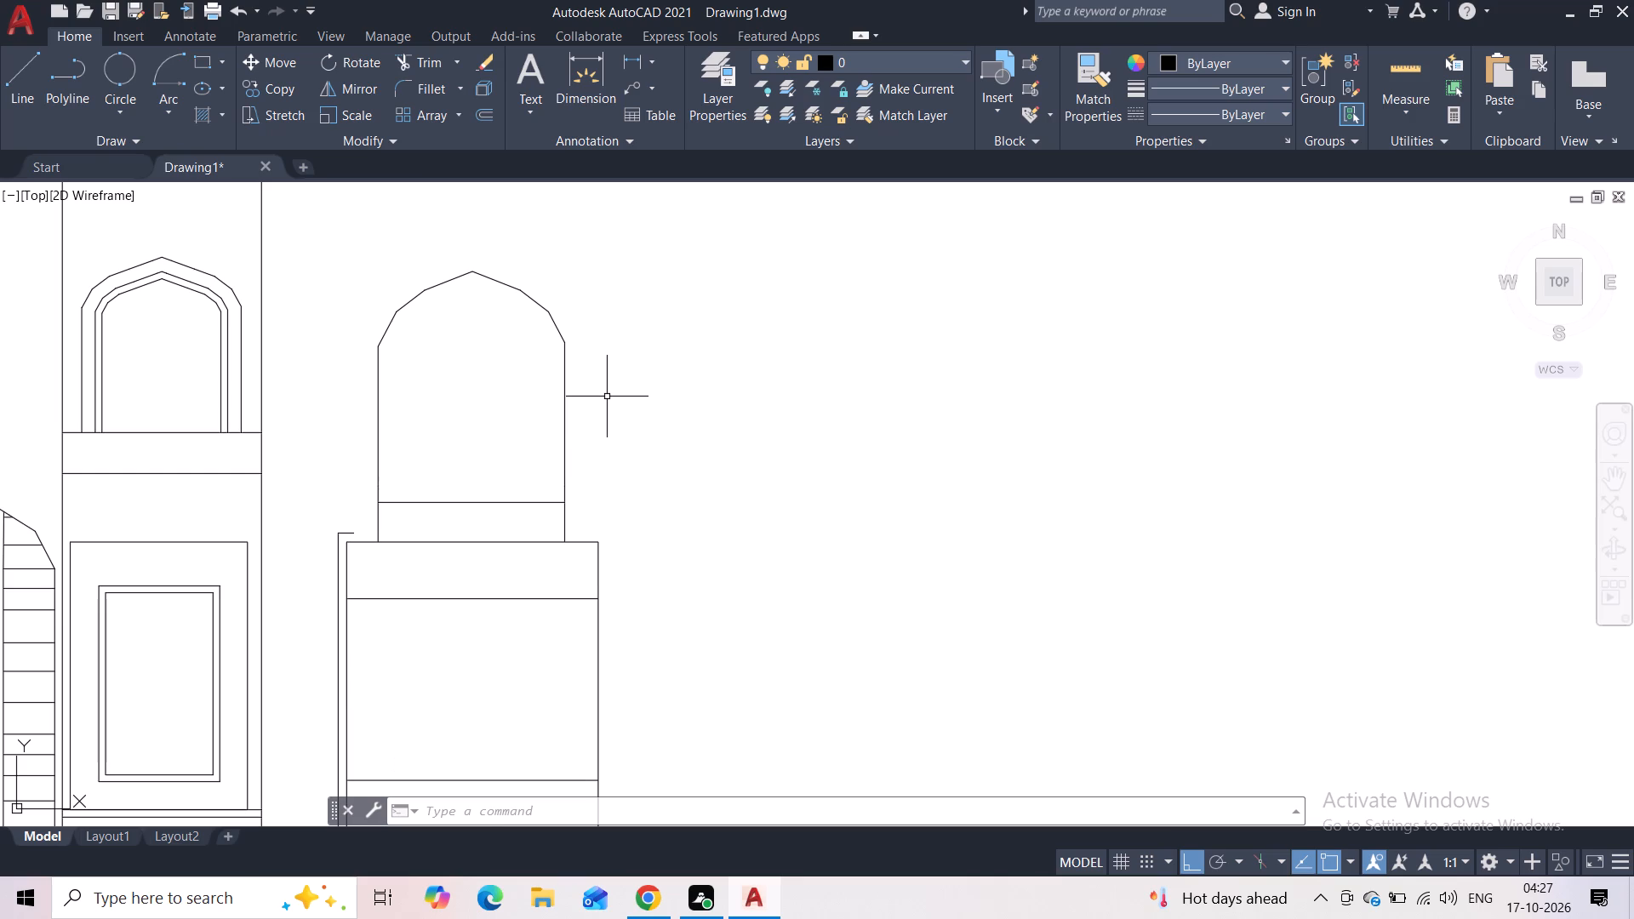
{"action": "left_click", "coordinate": [607, 397]}
{"action": "left_click", "coordinate": [279, 308]}
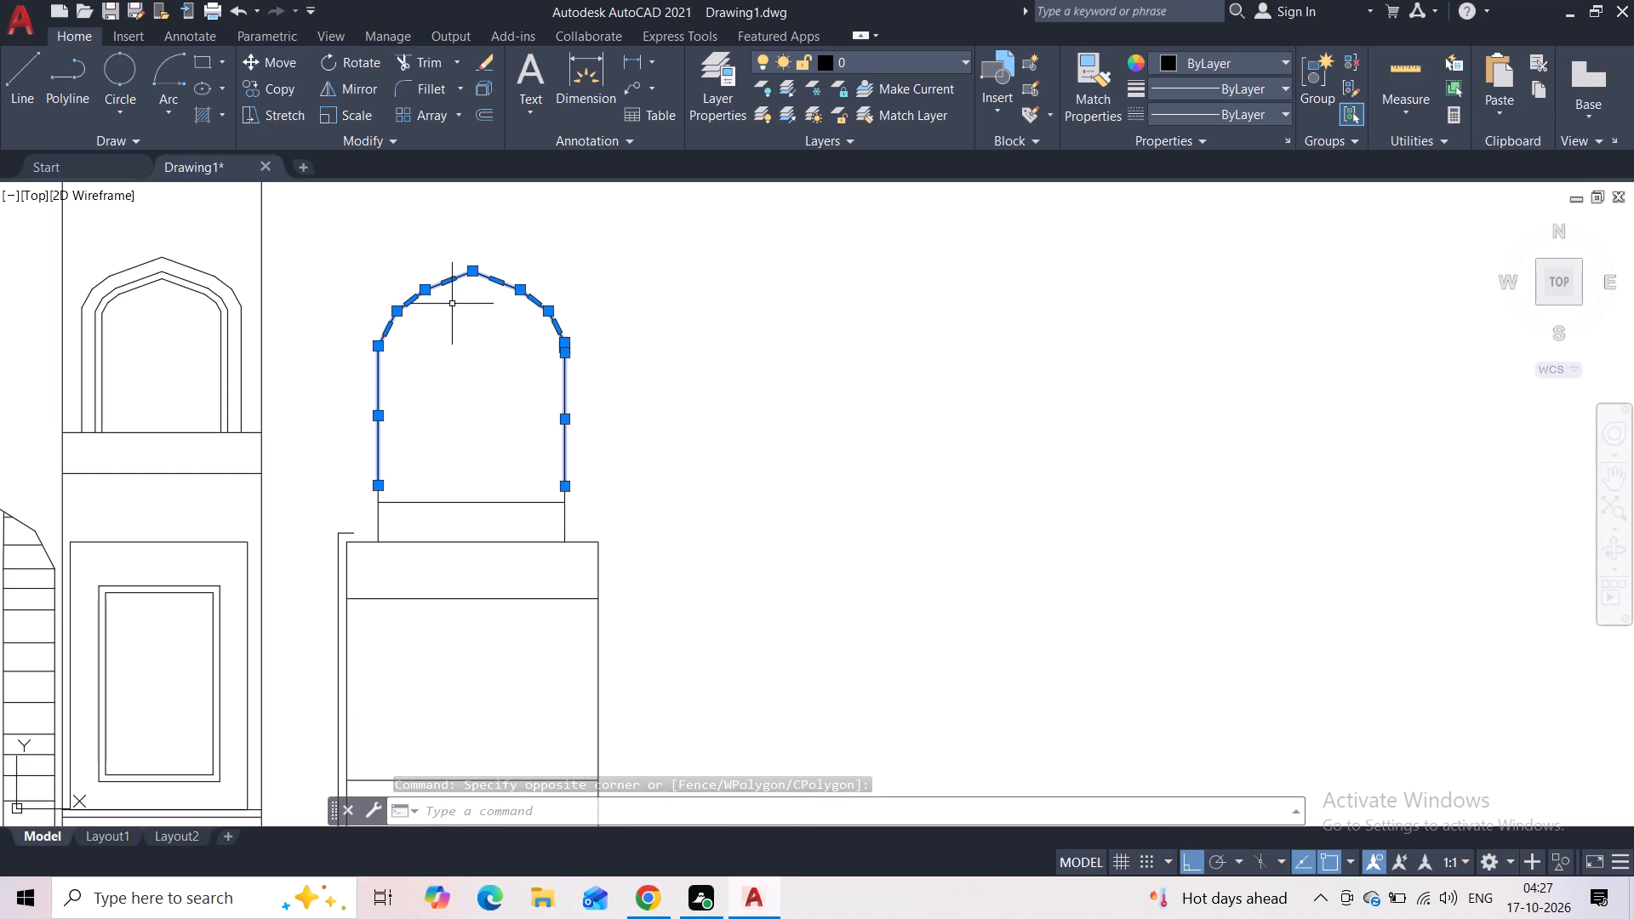
{"action": "key", "text": "j"}
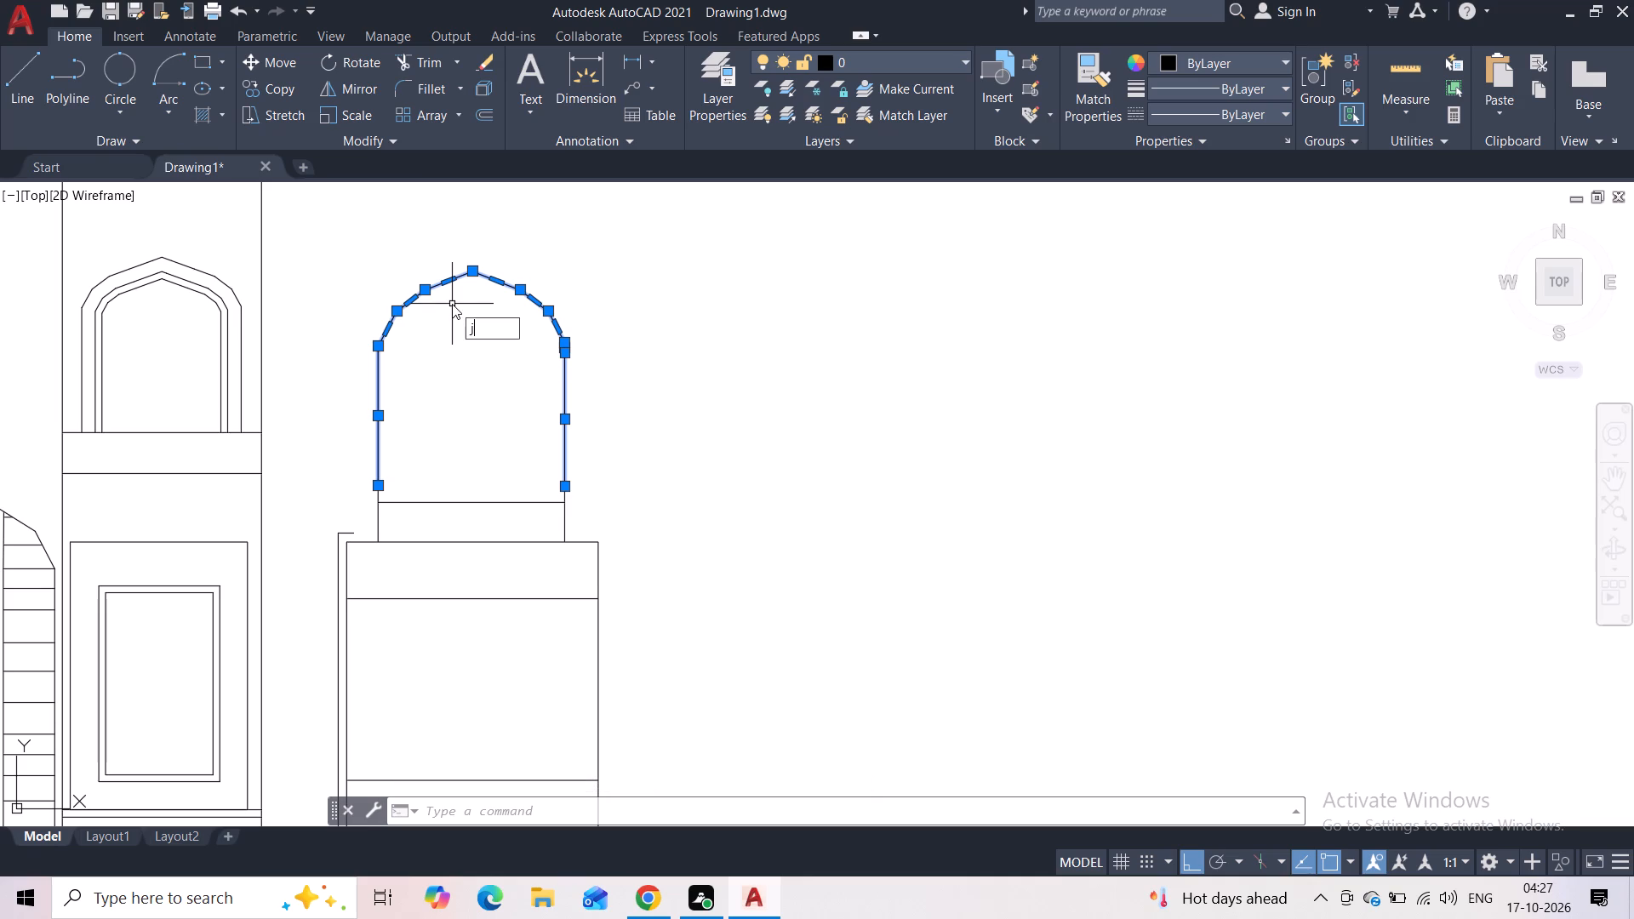
{"action": "key", "text": "Return"}
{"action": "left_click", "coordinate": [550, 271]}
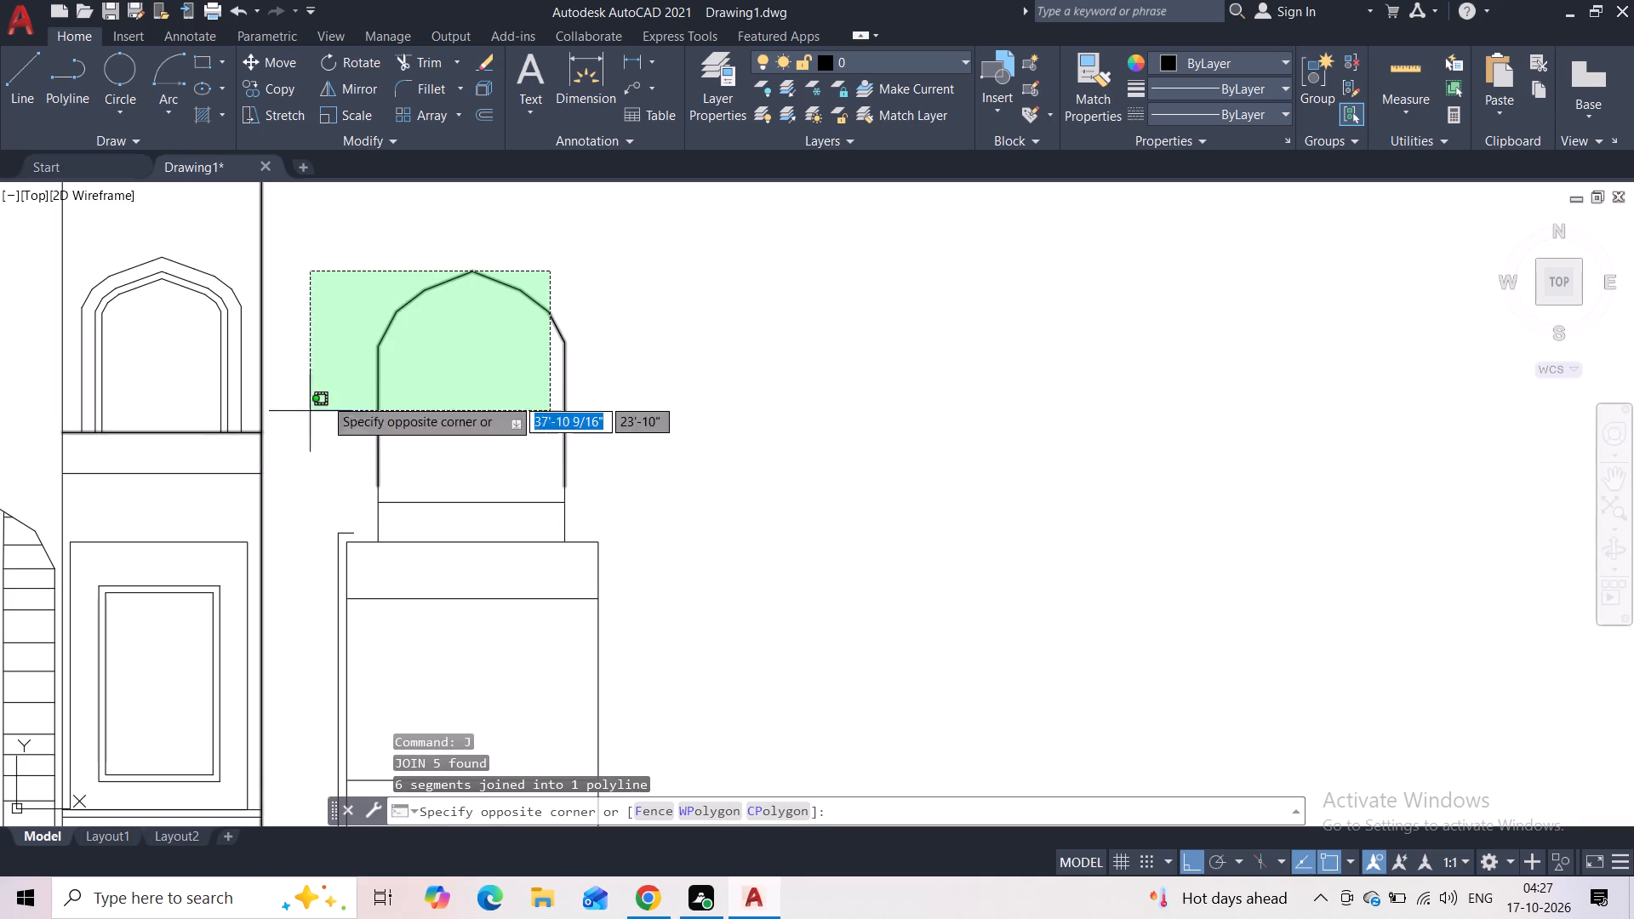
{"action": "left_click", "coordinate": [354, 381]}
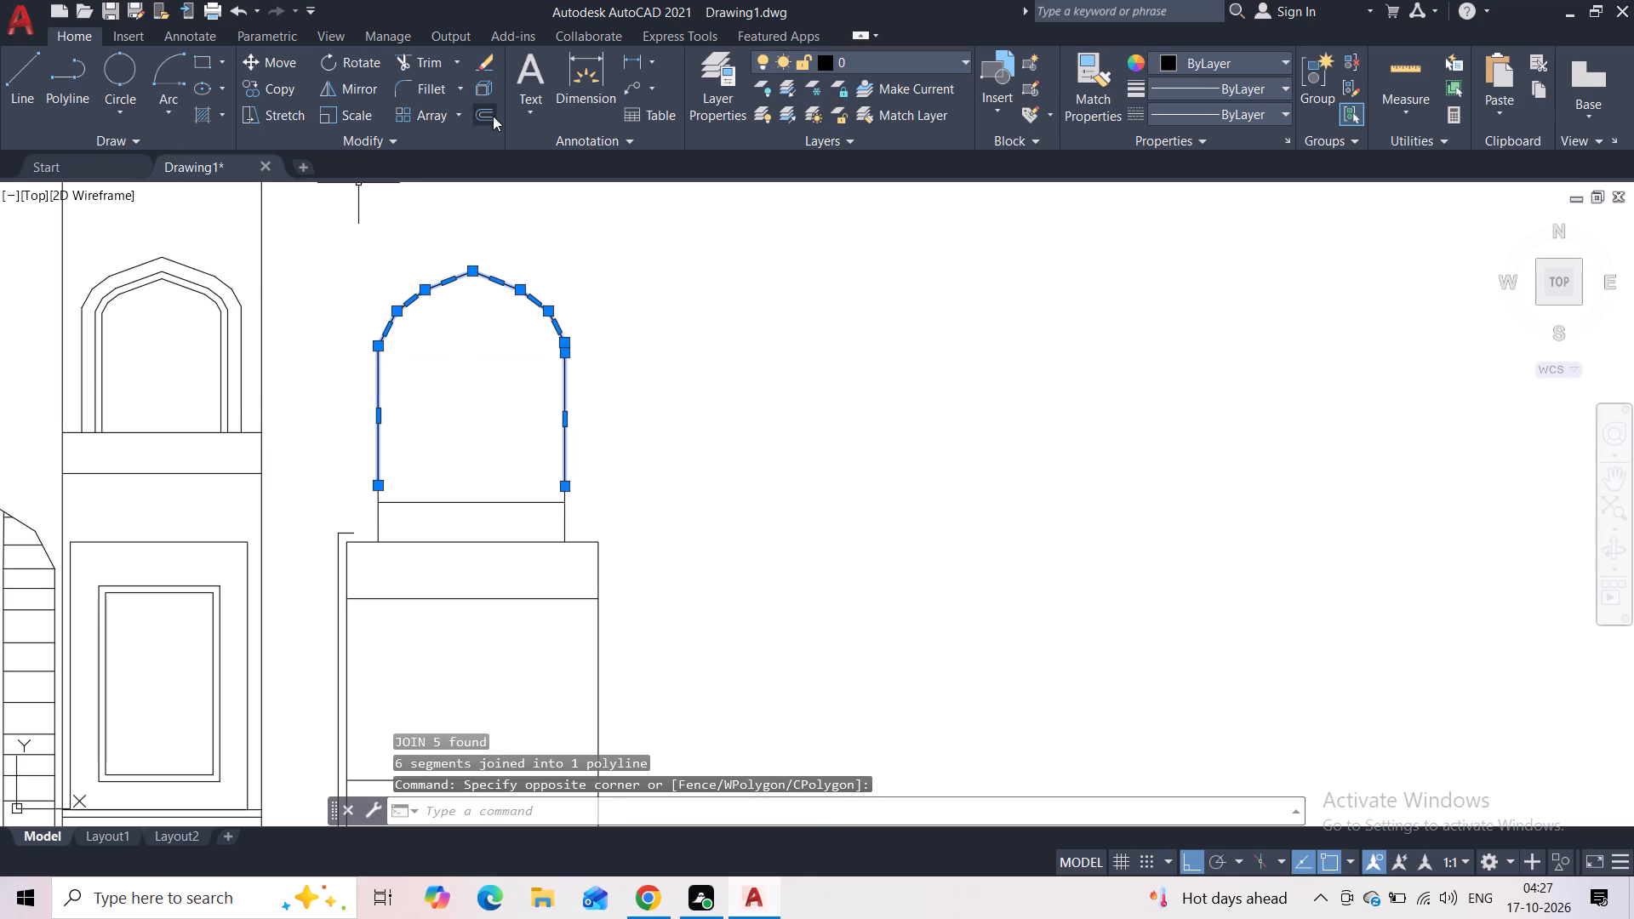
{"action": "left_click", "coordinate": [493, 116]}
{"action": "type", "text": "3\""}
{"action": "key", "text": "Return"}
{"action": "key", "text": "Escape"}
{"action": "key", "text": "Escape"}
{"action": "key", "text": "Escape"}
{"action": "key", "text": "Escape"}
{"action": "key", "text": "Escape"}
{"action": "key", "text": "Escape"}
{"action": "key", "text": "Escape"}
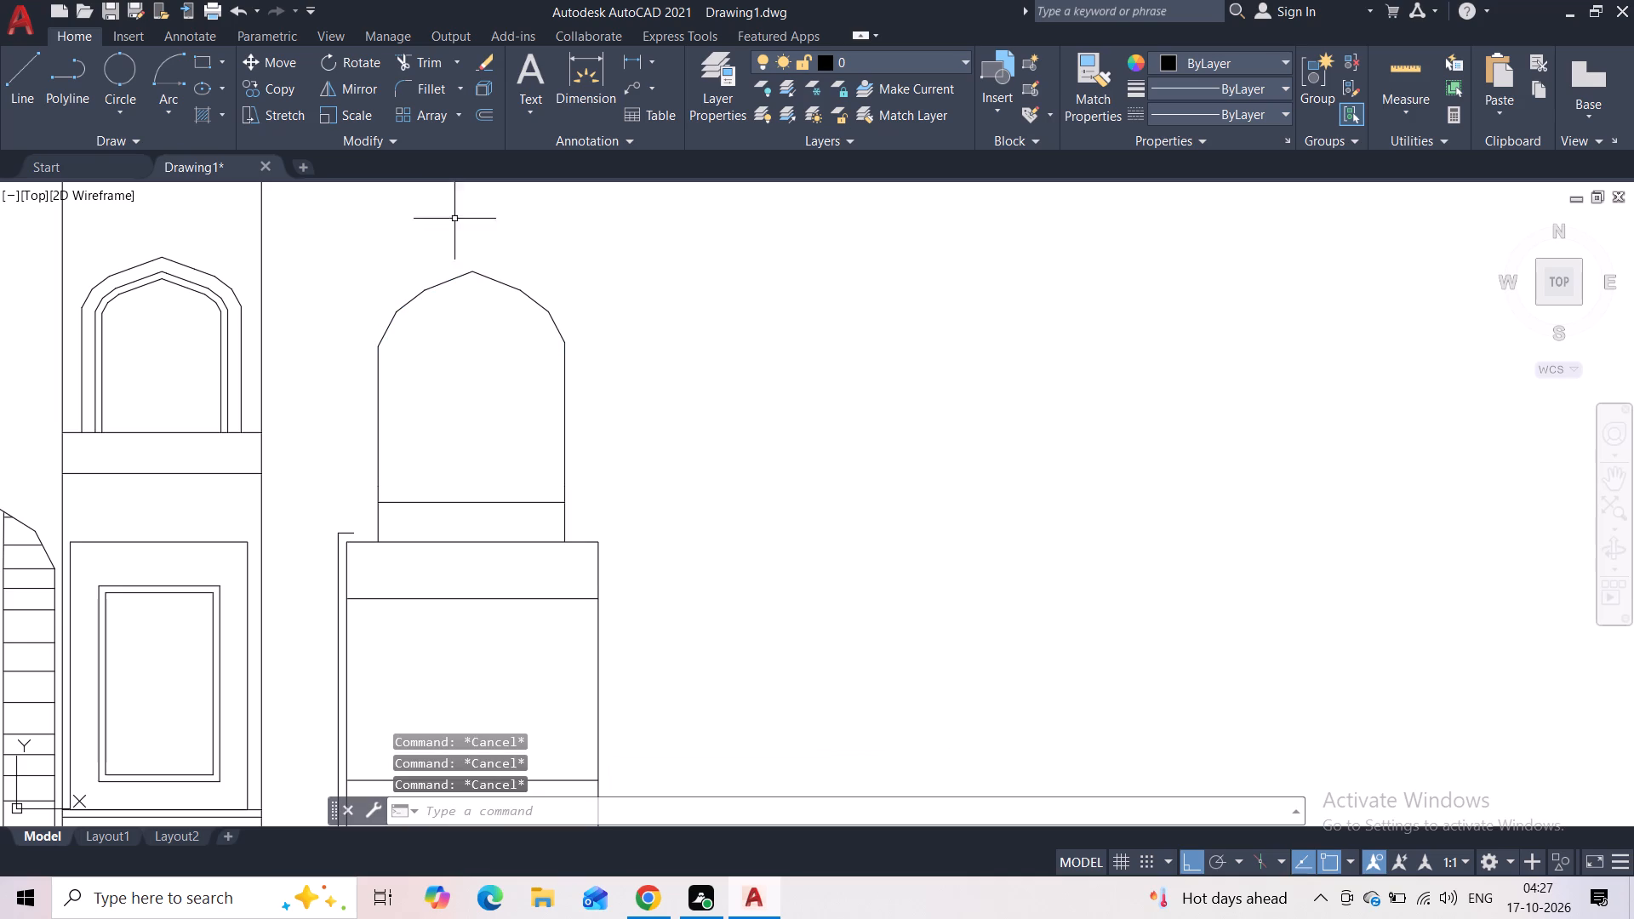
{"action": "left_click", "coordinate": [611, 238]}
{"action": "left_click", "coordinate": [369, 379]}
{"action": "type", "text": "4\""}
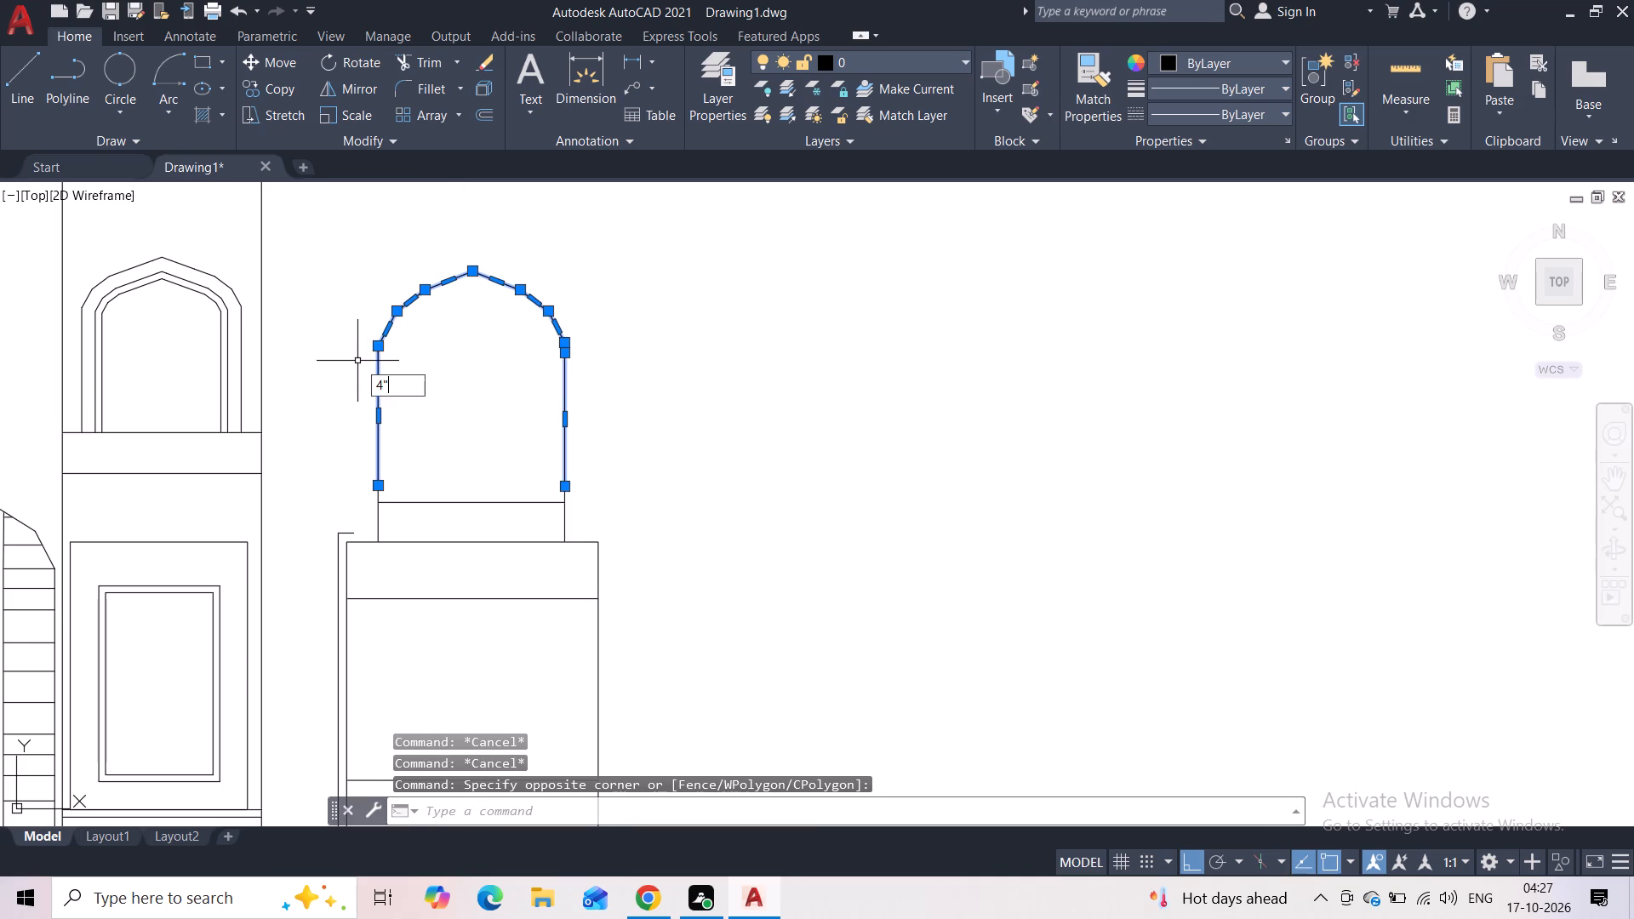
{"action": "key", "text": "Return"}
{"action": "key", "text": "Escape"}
Offset the joined arch outline 5" inward.
{"action": "left_click", "coordinate": [576, 316]}
{"action": "left_click", "coordinate": [340, 374]}
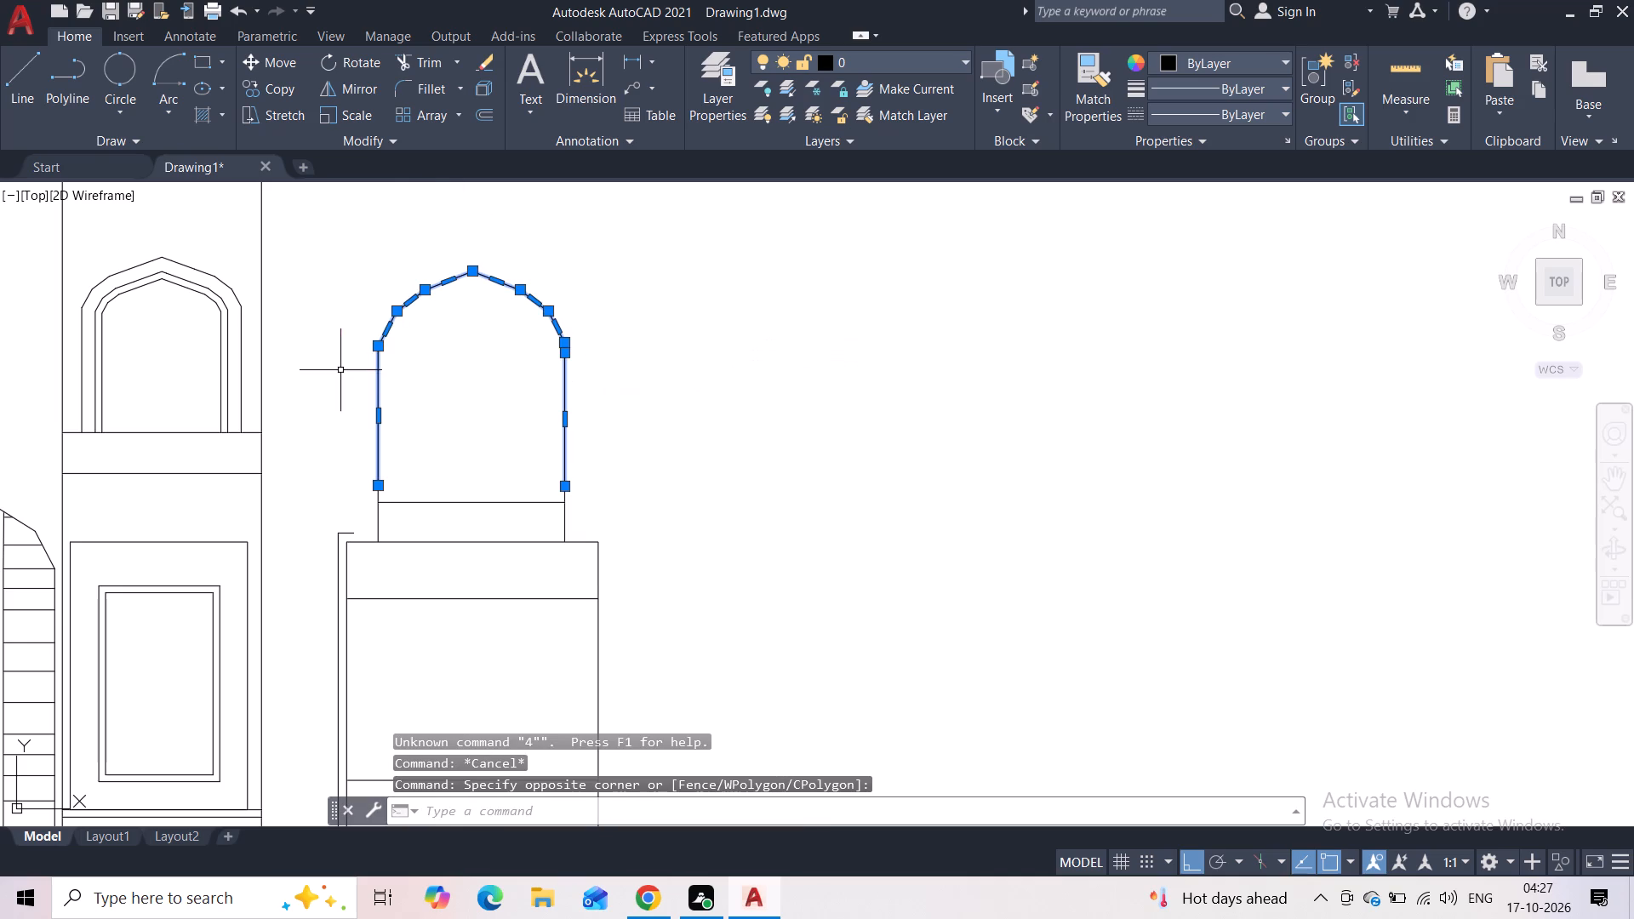
{"action": "left_click", "coordinate": [484, 122]}
{"action": "type", "text": "5\""}
{"action": "key", "text": "Return"}
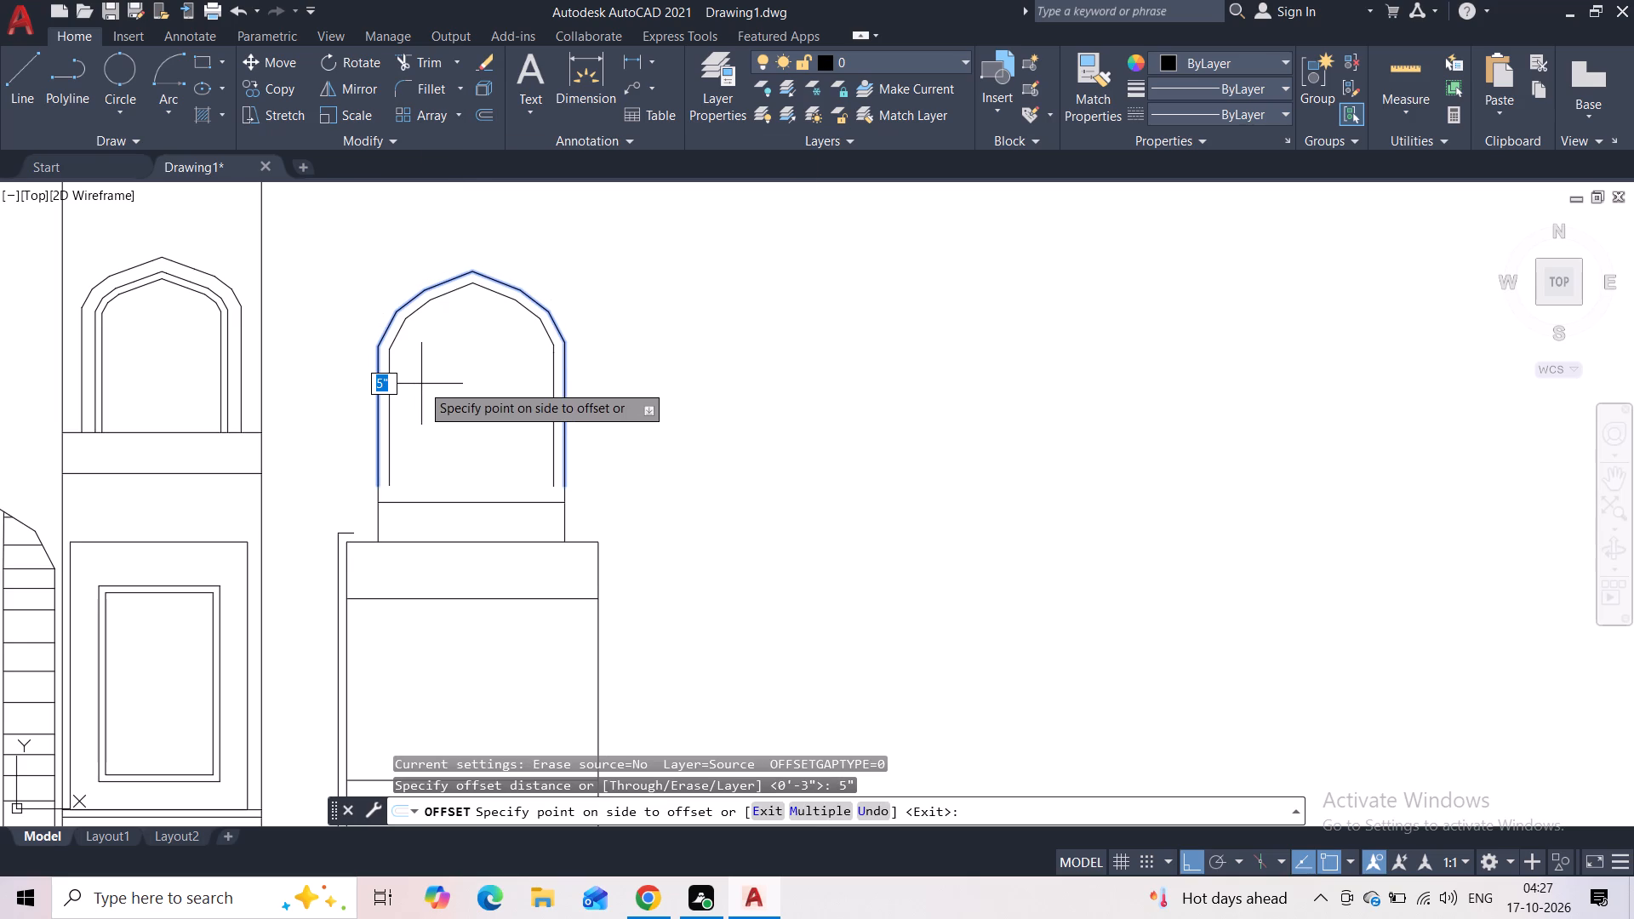
{"action": "left_click", "coordinate": [421, 384]}
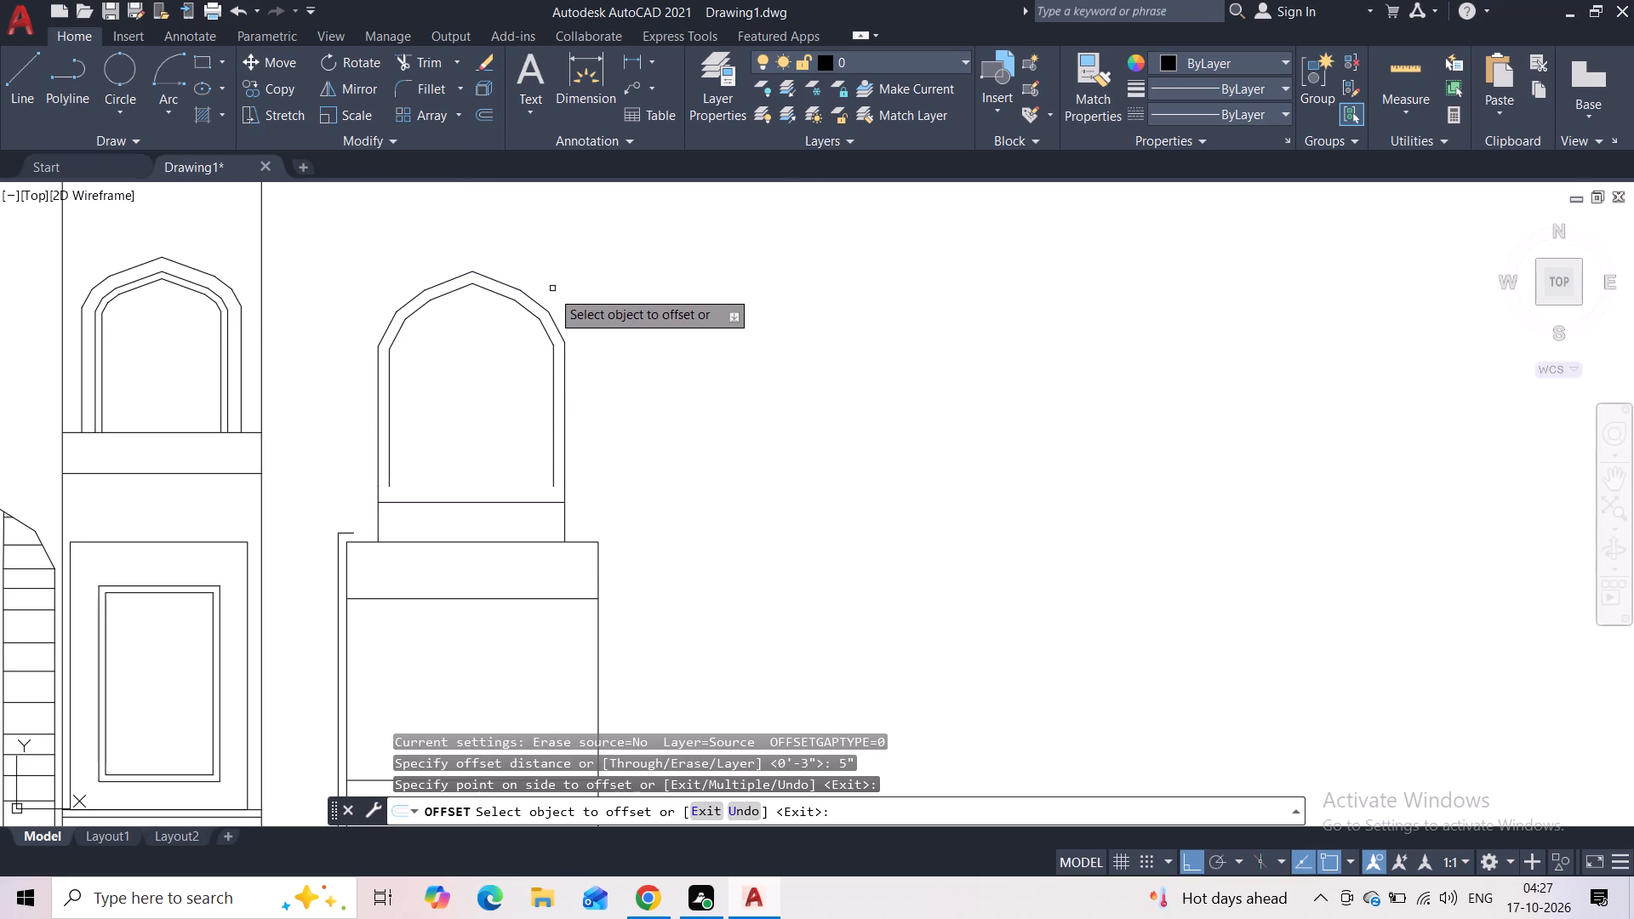
{"action": "middle_click_drag", "start_coordinate": [464, 459], "coordinate": [470, 409]}
{"action": "key", "text": "Escape"}
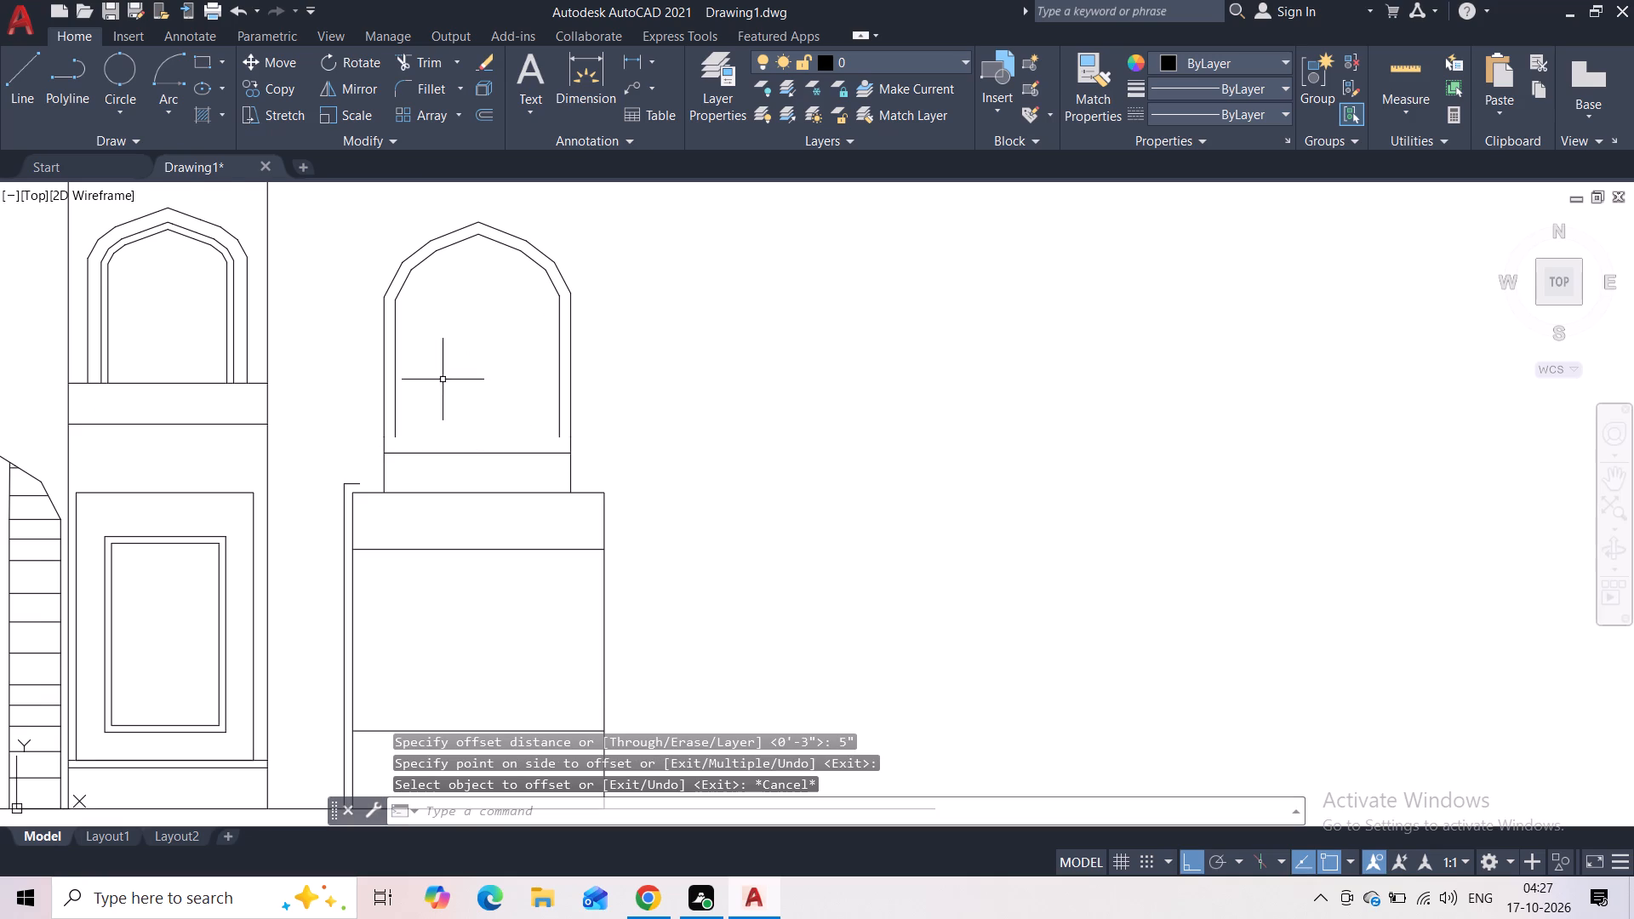
Draw vertical lines about 7 1/4" long from both lower ends of the inner arch down to the horizontal line below.
{"action": "left_click", "coordinate": [24, 85]}
{"action": "scroll", "coordinate": [437, 402], "scroll_direction": "up", "scroll_amount": 3}
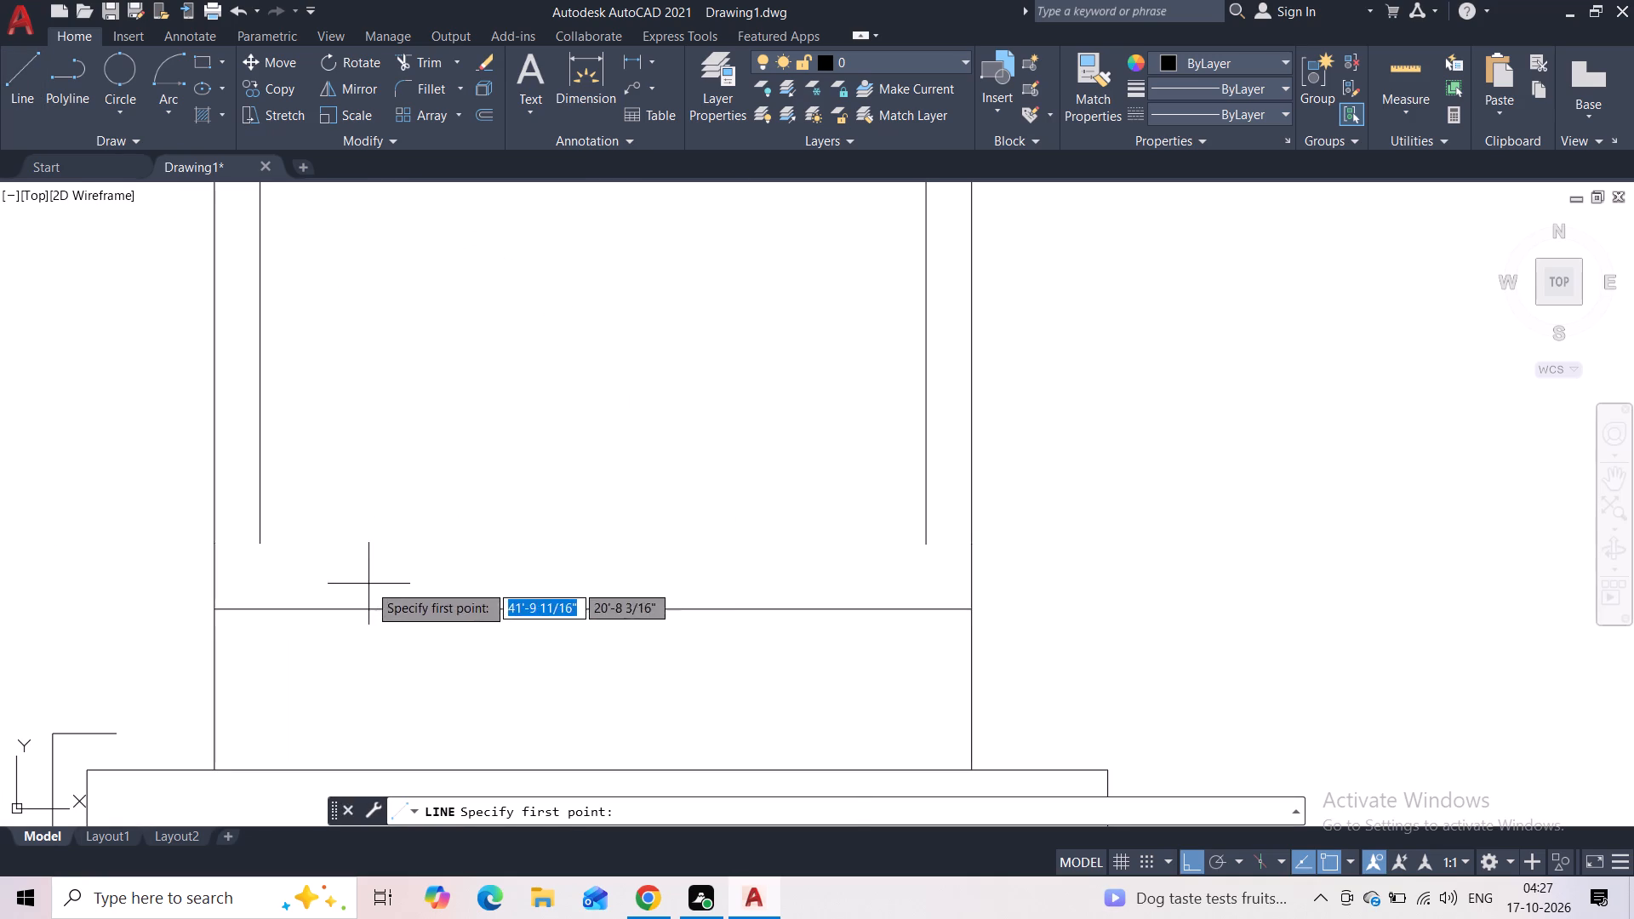
{"action": "left_click", "coordinate": [260, 551]}
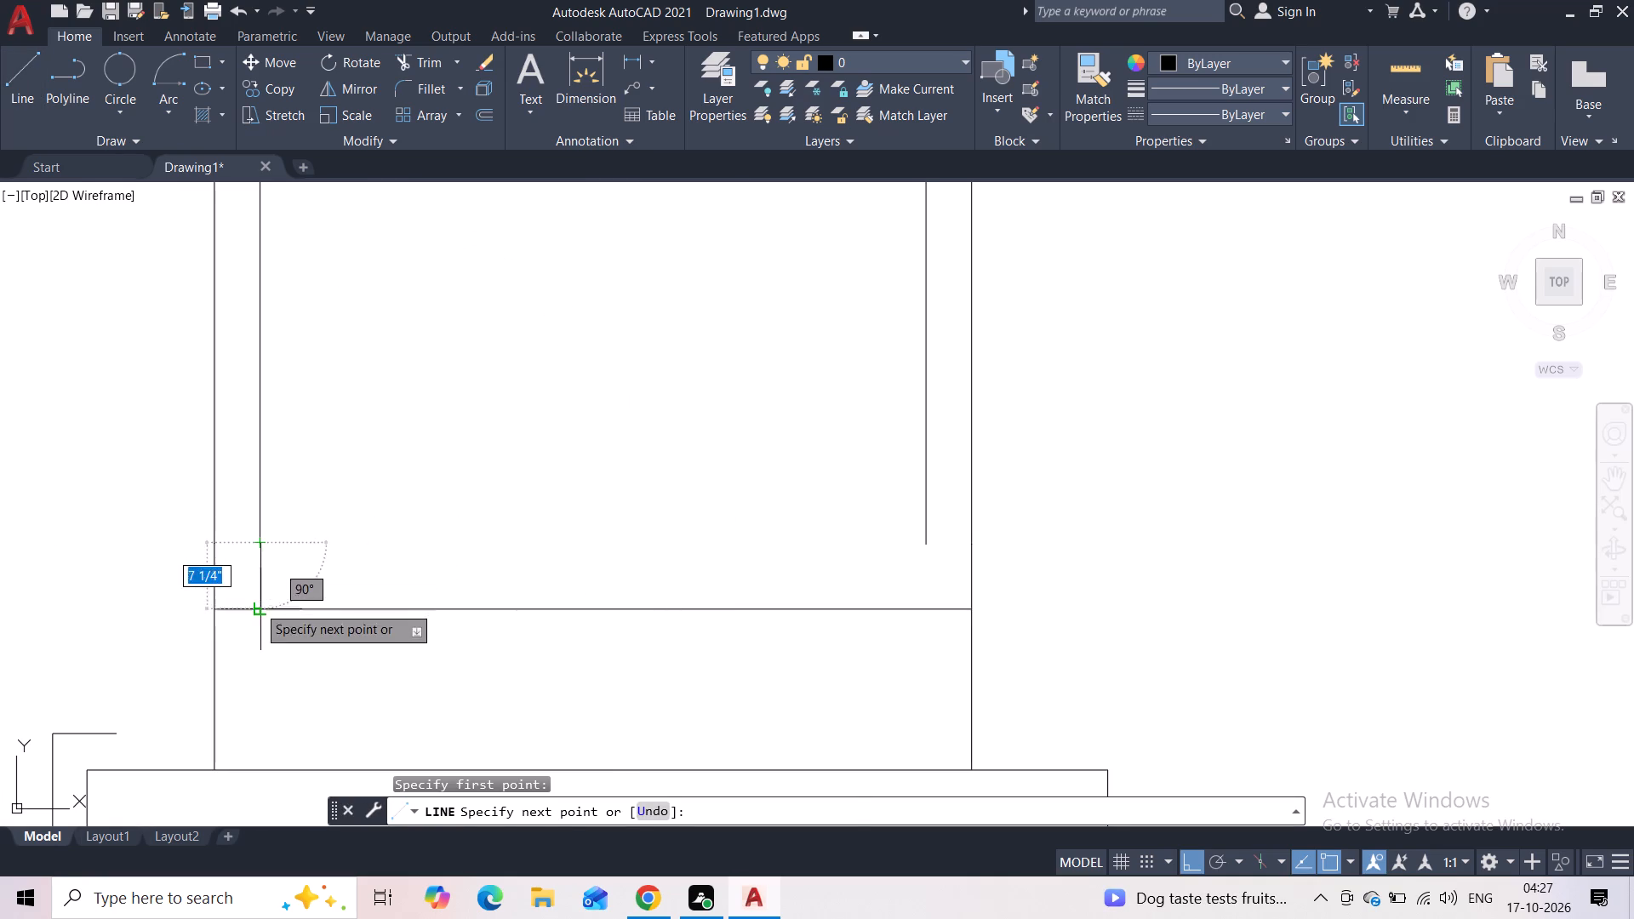
{"action": "left_click", "coordinate": [257, 606]}
{"action": "key", "text": "Escape"}
{"action": "key", "text": "space"}
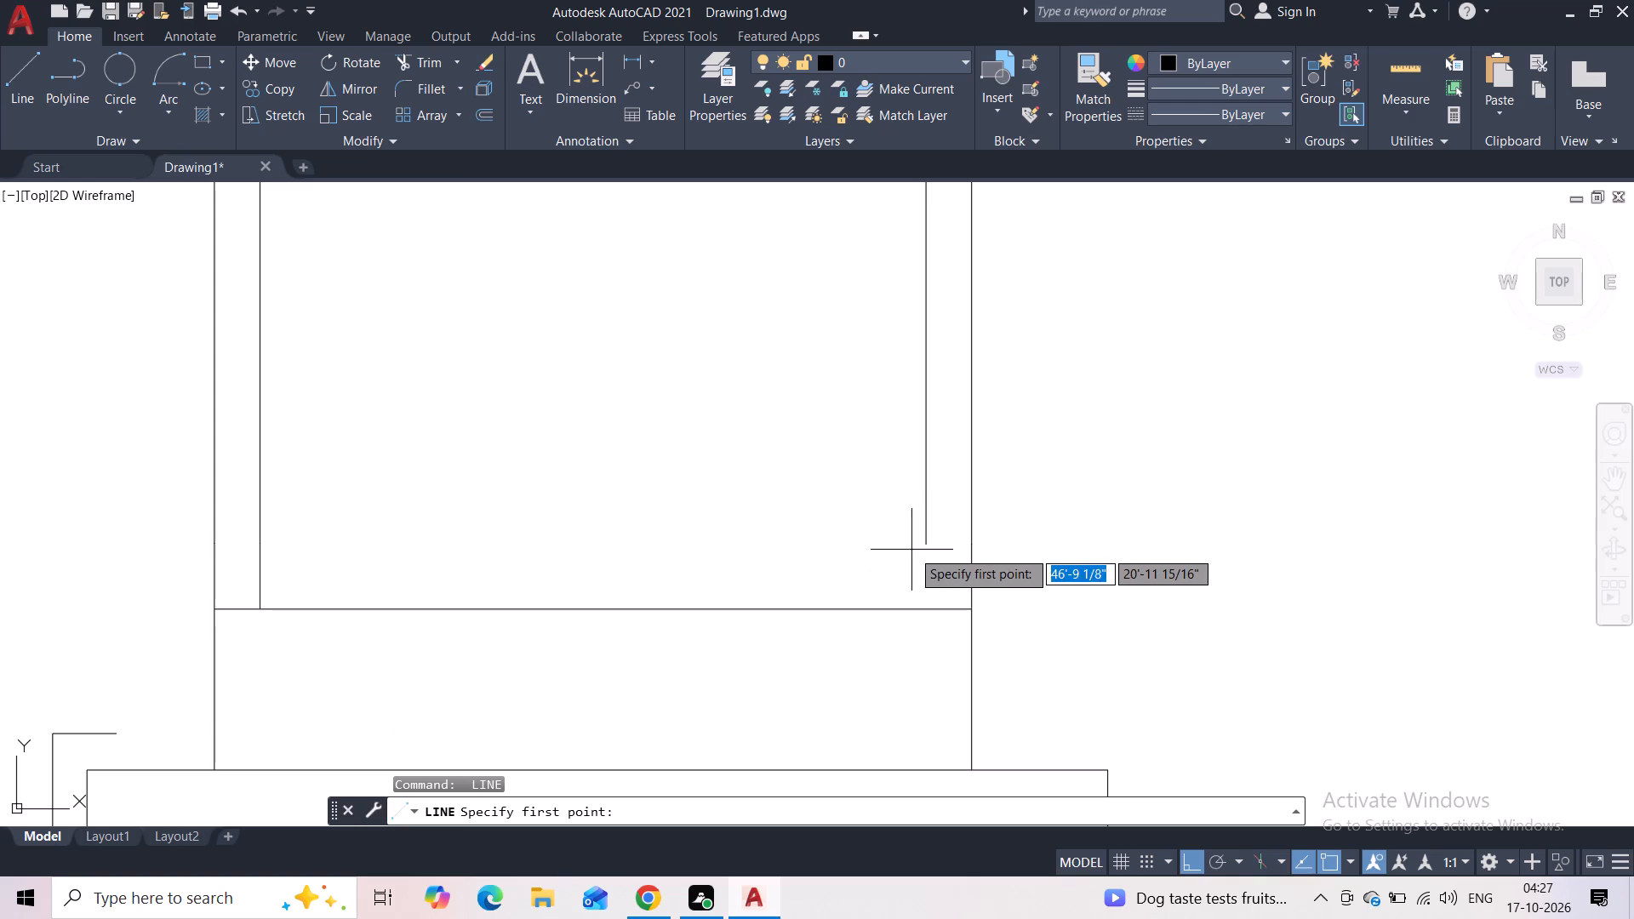
{"action": "left_click", "coordinate": [929, 550]}
{"action": "left_click", "coordinate": [932, 607]}
{"action": "key", "text": "Escape"}
{"action": "scroll", "coordinate": [797, 465], "scroll_direction": "down", "scroll_amount": 1}
{"action": "middle_click_drag", "start_coordinate": [797, 465], "coordinate": [786, 457]}
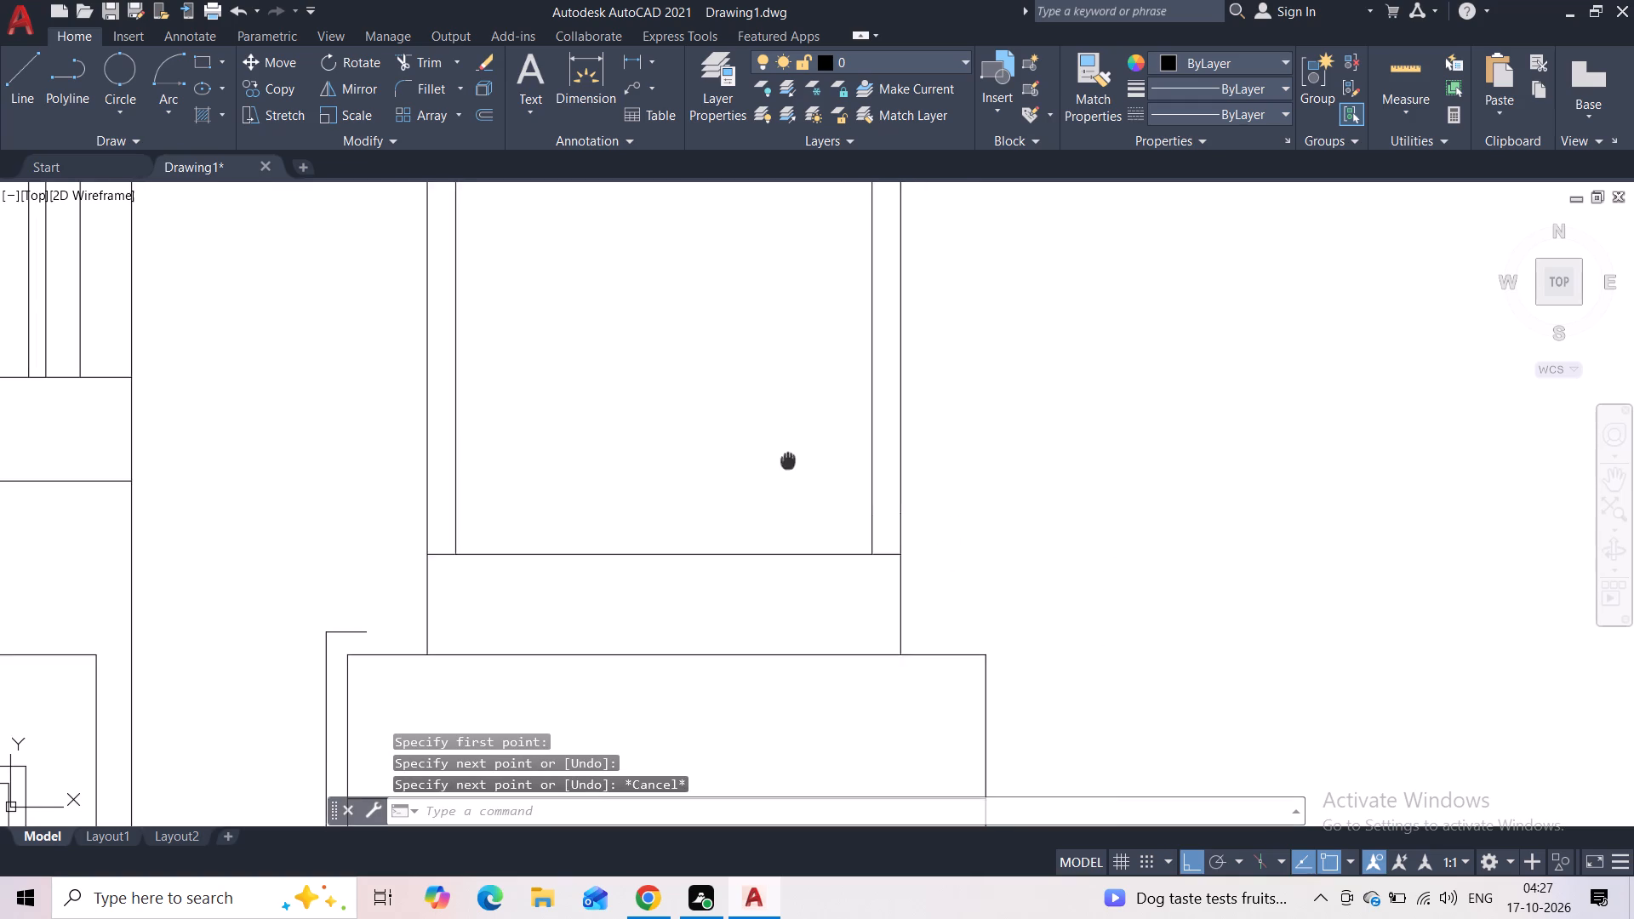
{"action": "middle_click_drag", "start_coordinate": [786, 457], "coordinate": [740, 354]}
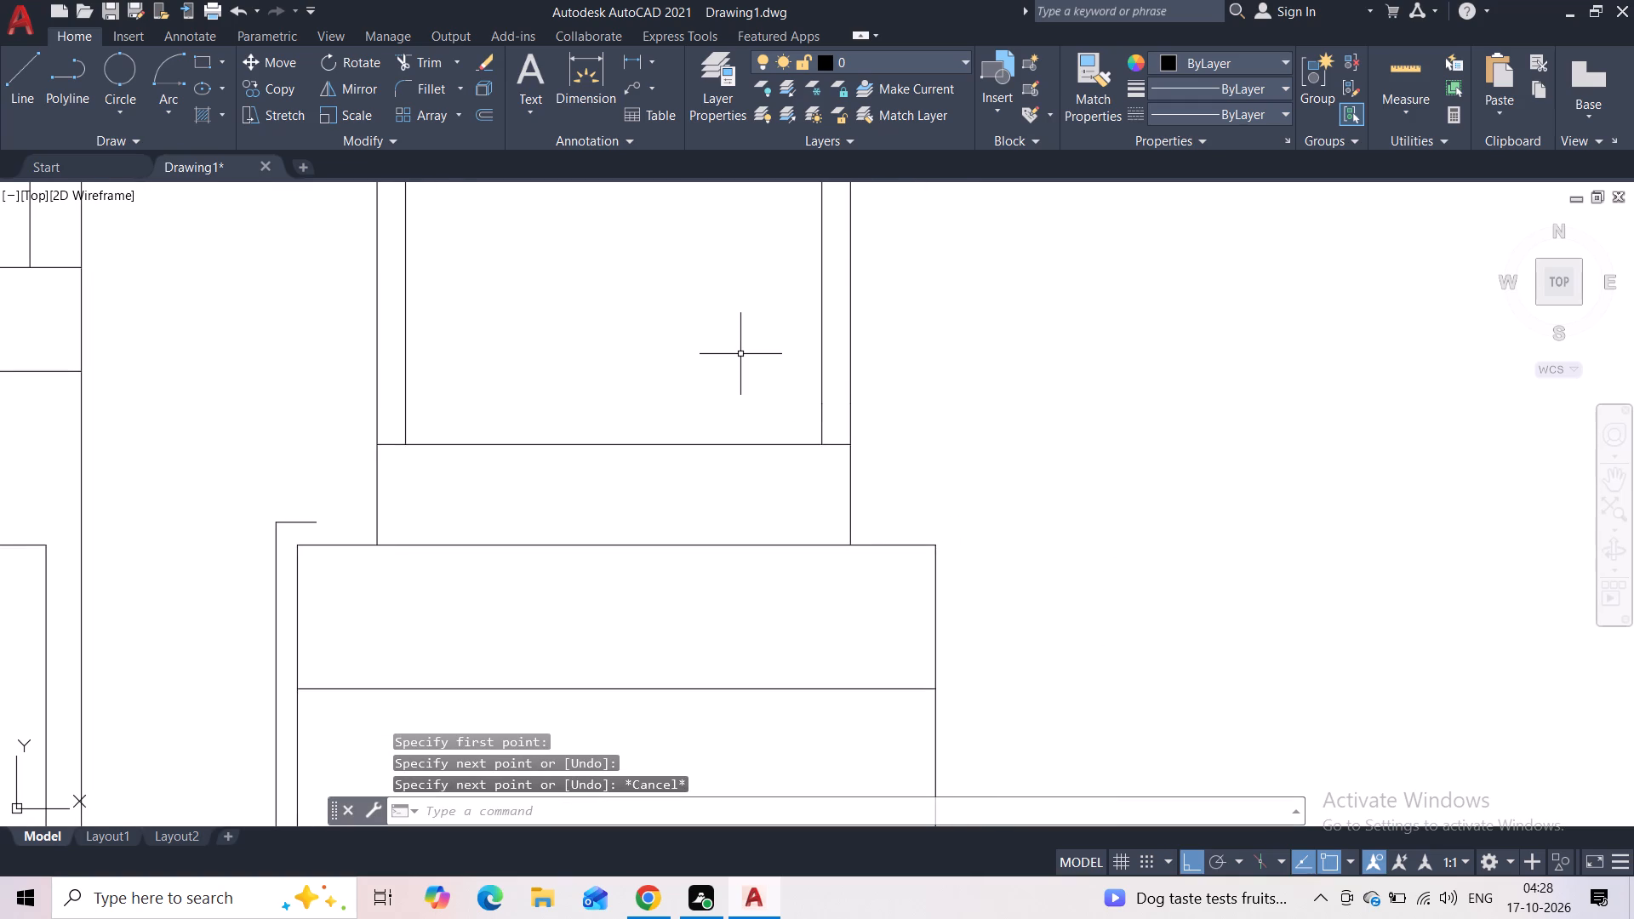
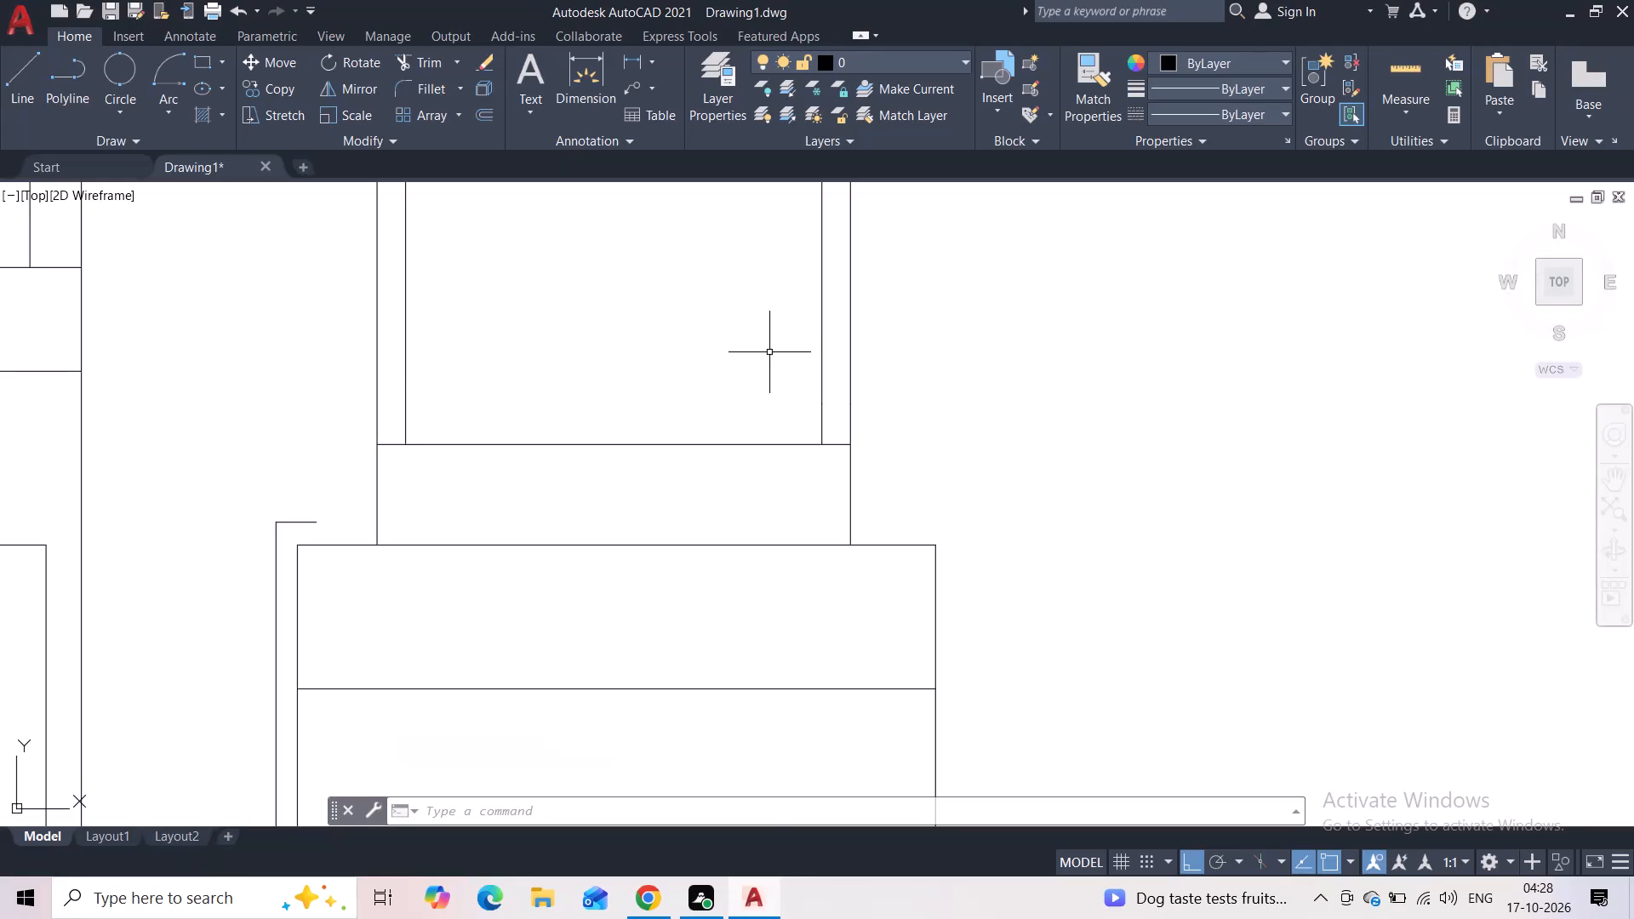
Erase the short left vertical line connecting the outer arch outline to the top of the banded opening.
{"action": "scroll", "coordinate": [407, 425], "scroll_direction": "down", "scroll_amount": 2}
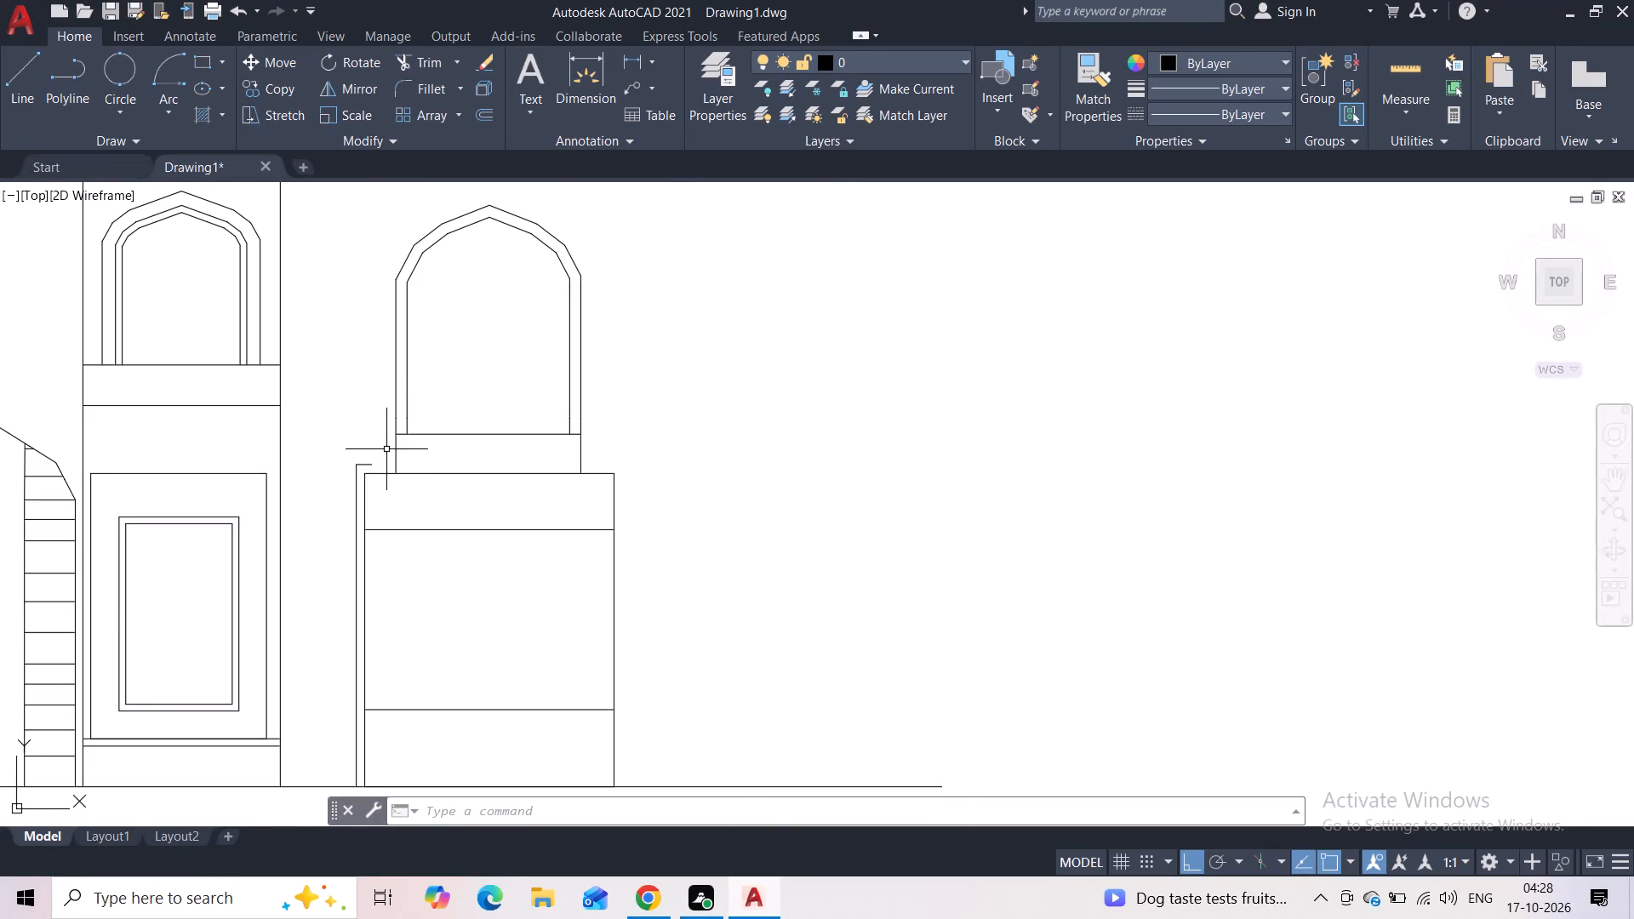
{"action": "scroll", "coordinate": [384, 451], "scroll_direction": "up", "scroll_amount": 2}
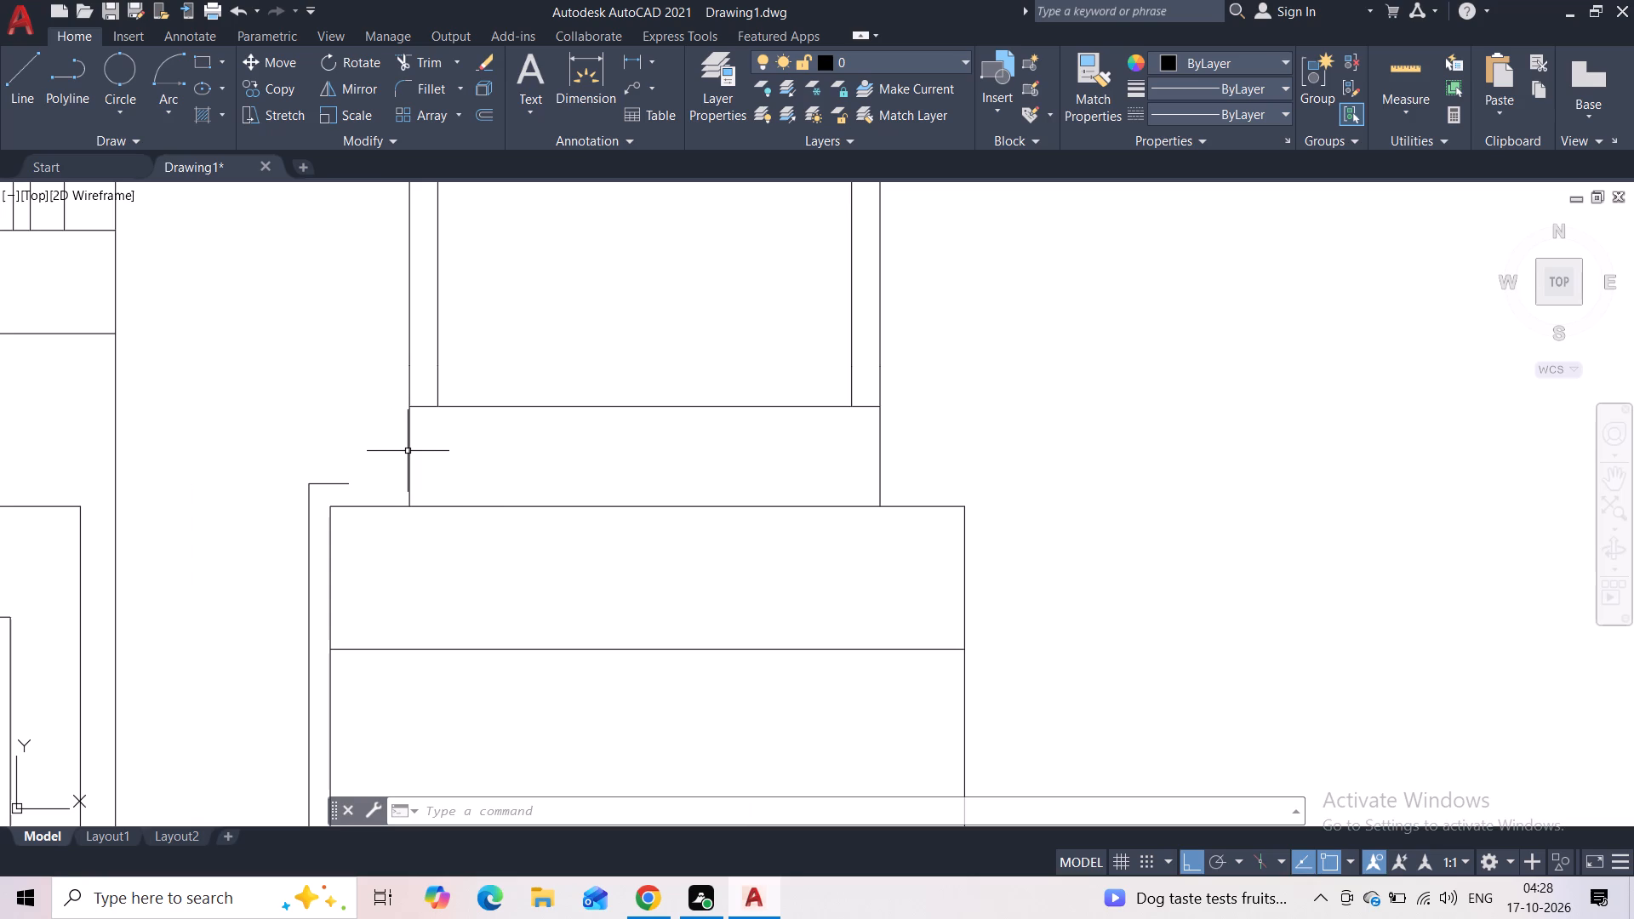
{"action": "left_click", "coordinate": [408, 450]}
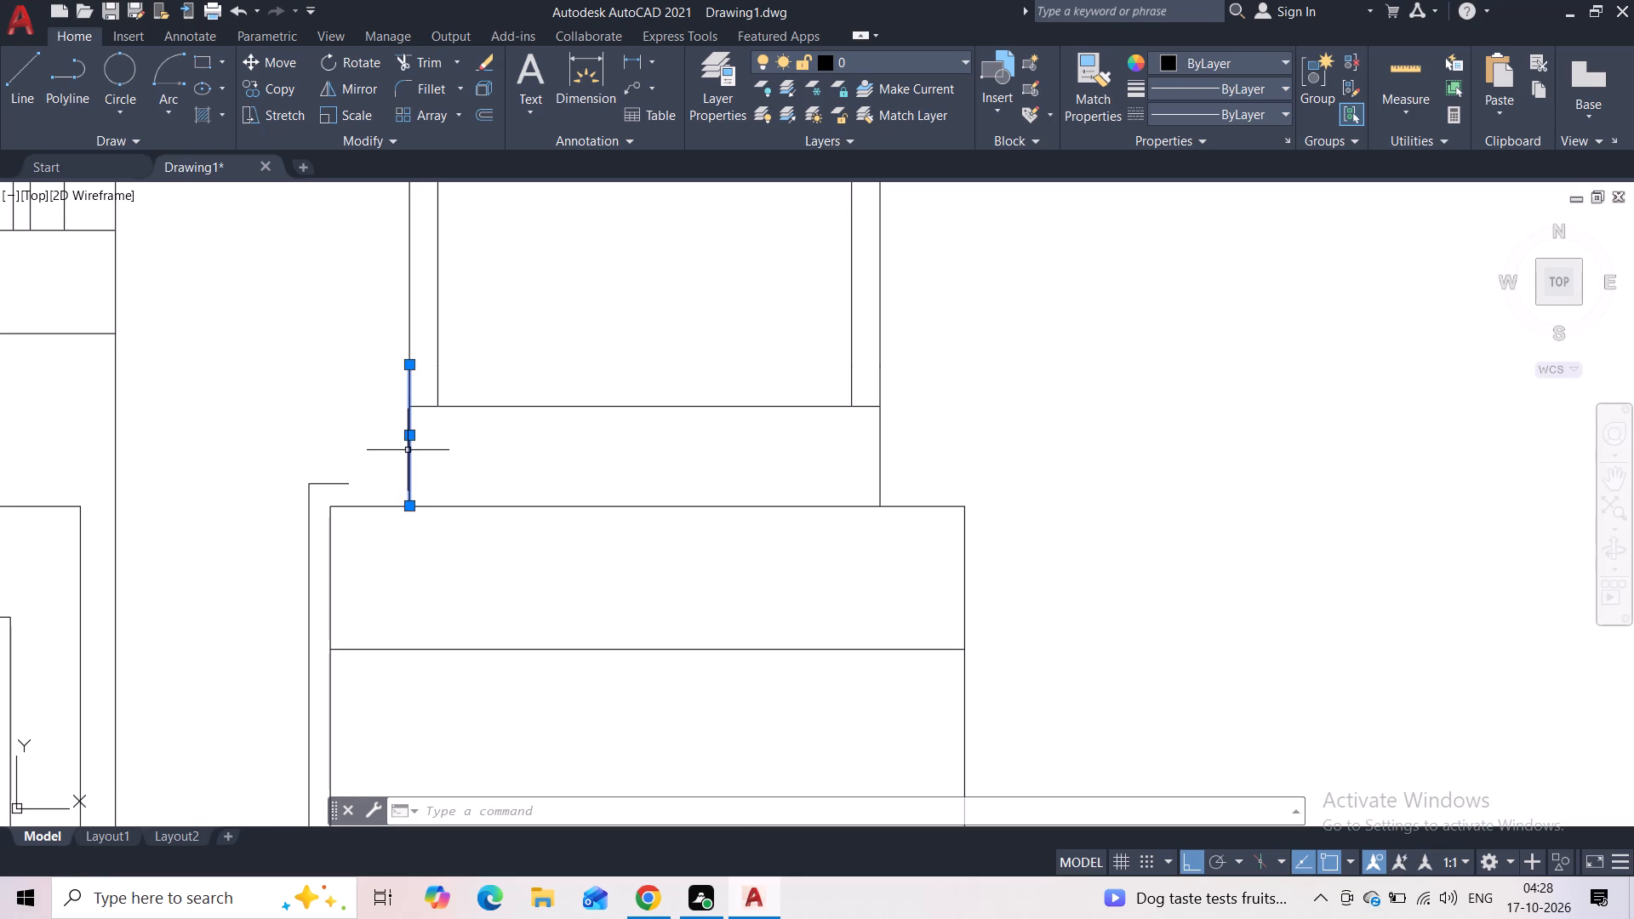
{"action": "key", "text": "Delete"}
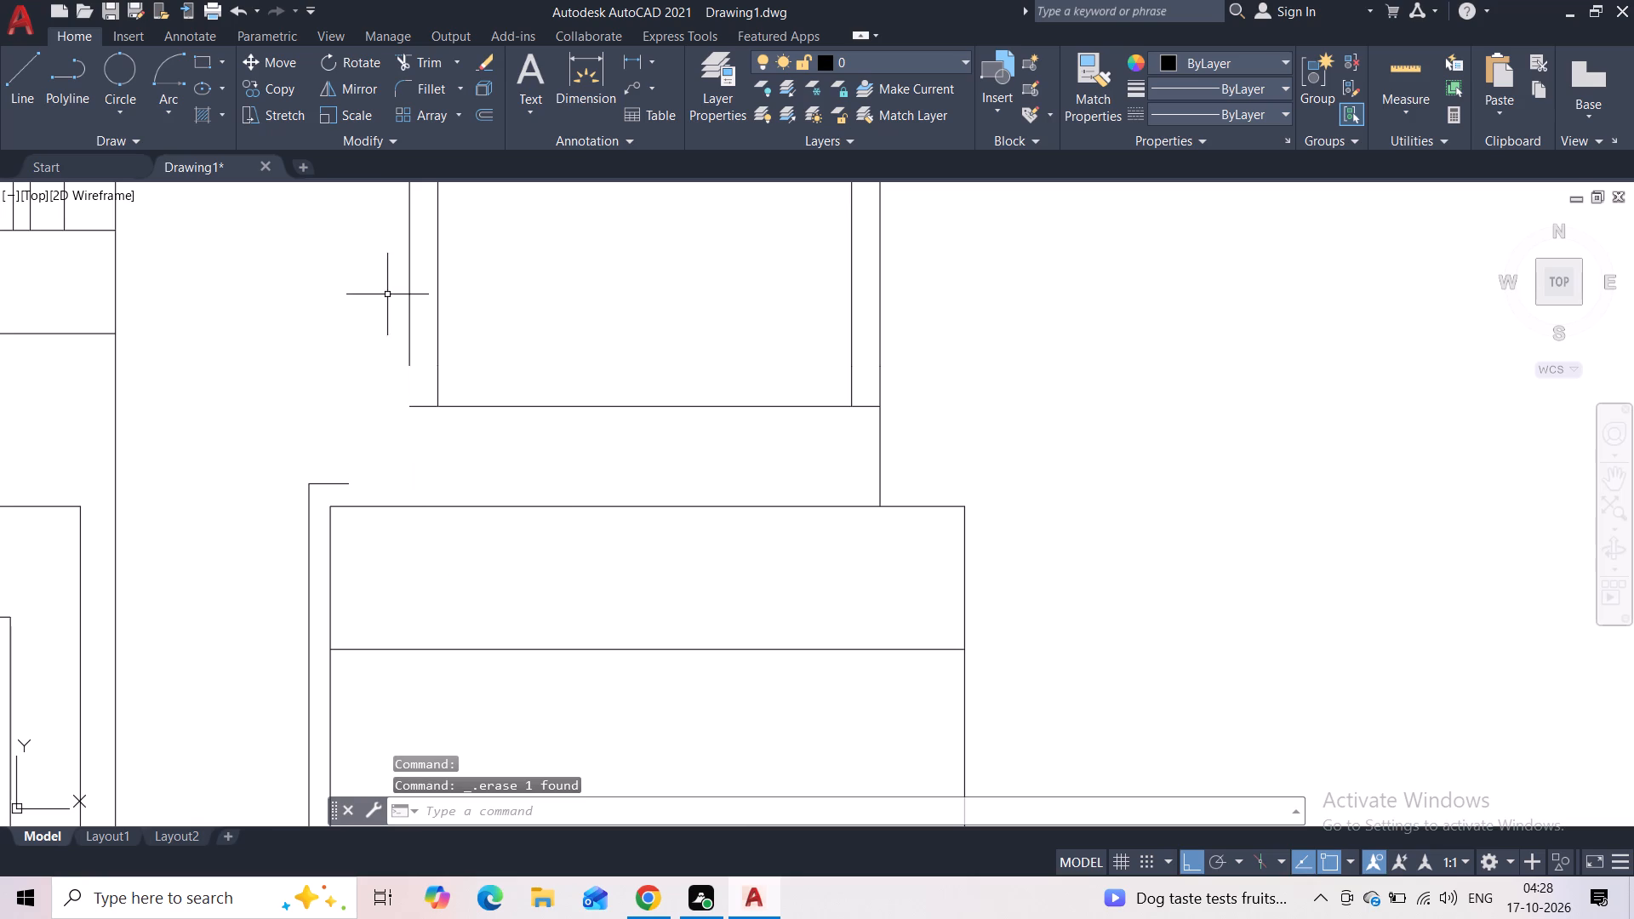
Extend the outer frame's short top-left line horizontally to below the arch's outer left side, then vertically up to that side's lower end.
{"action": "left_click", "coordinate": [15, 108]}
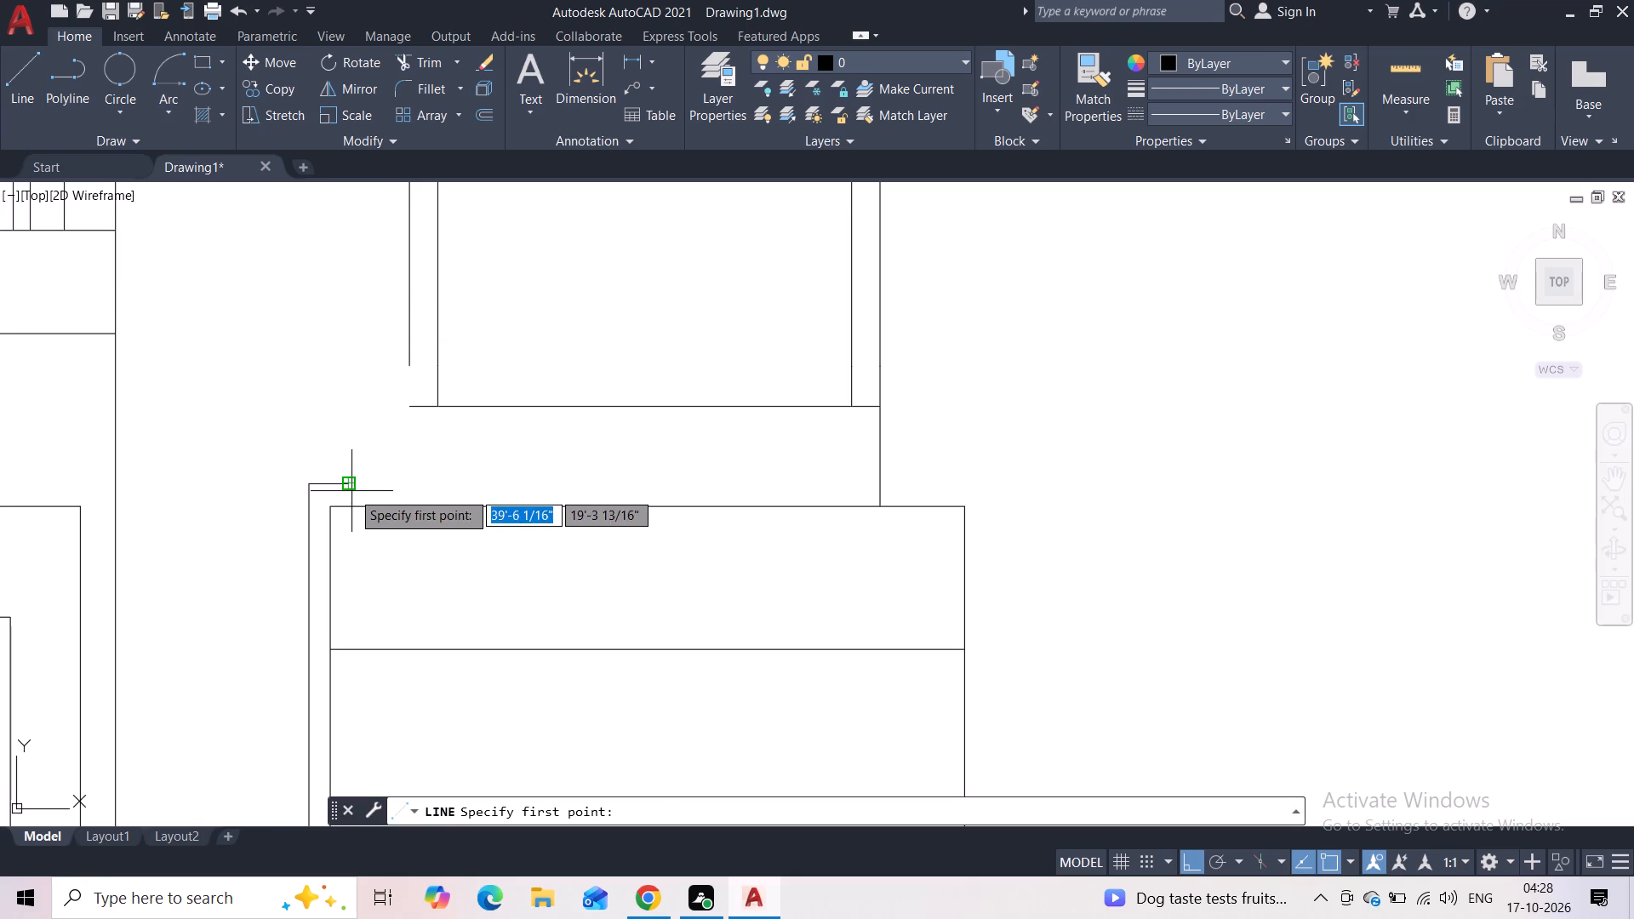
{"action": "left_click", "coordinate": [351, 491]}
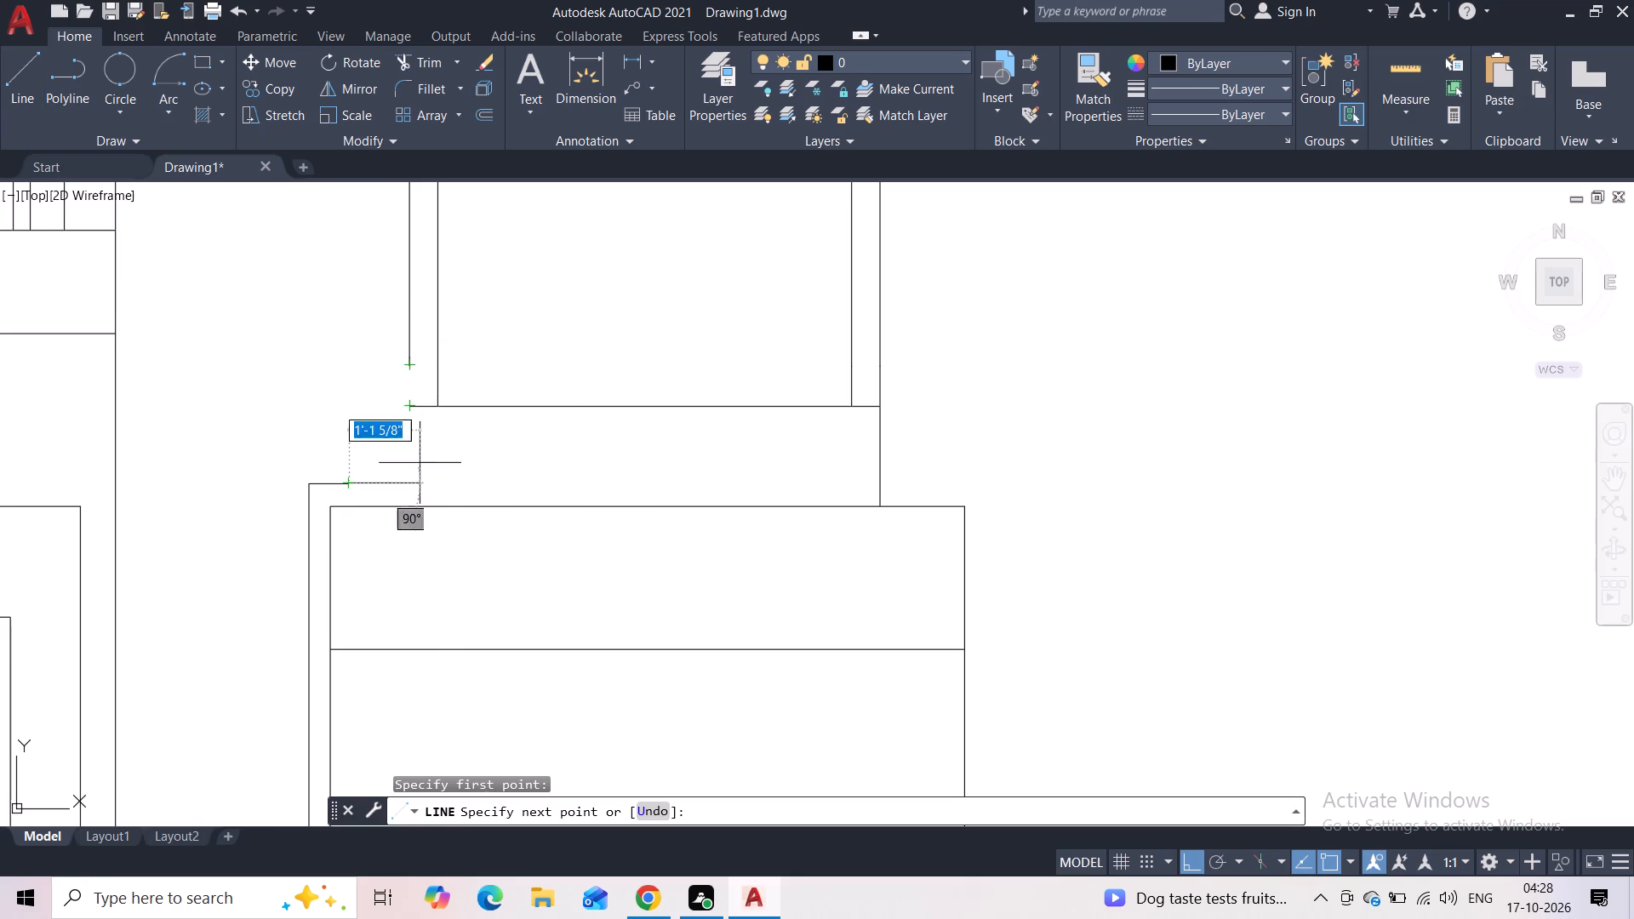
{"action": "left_click", "coordinate": [414, 478]}
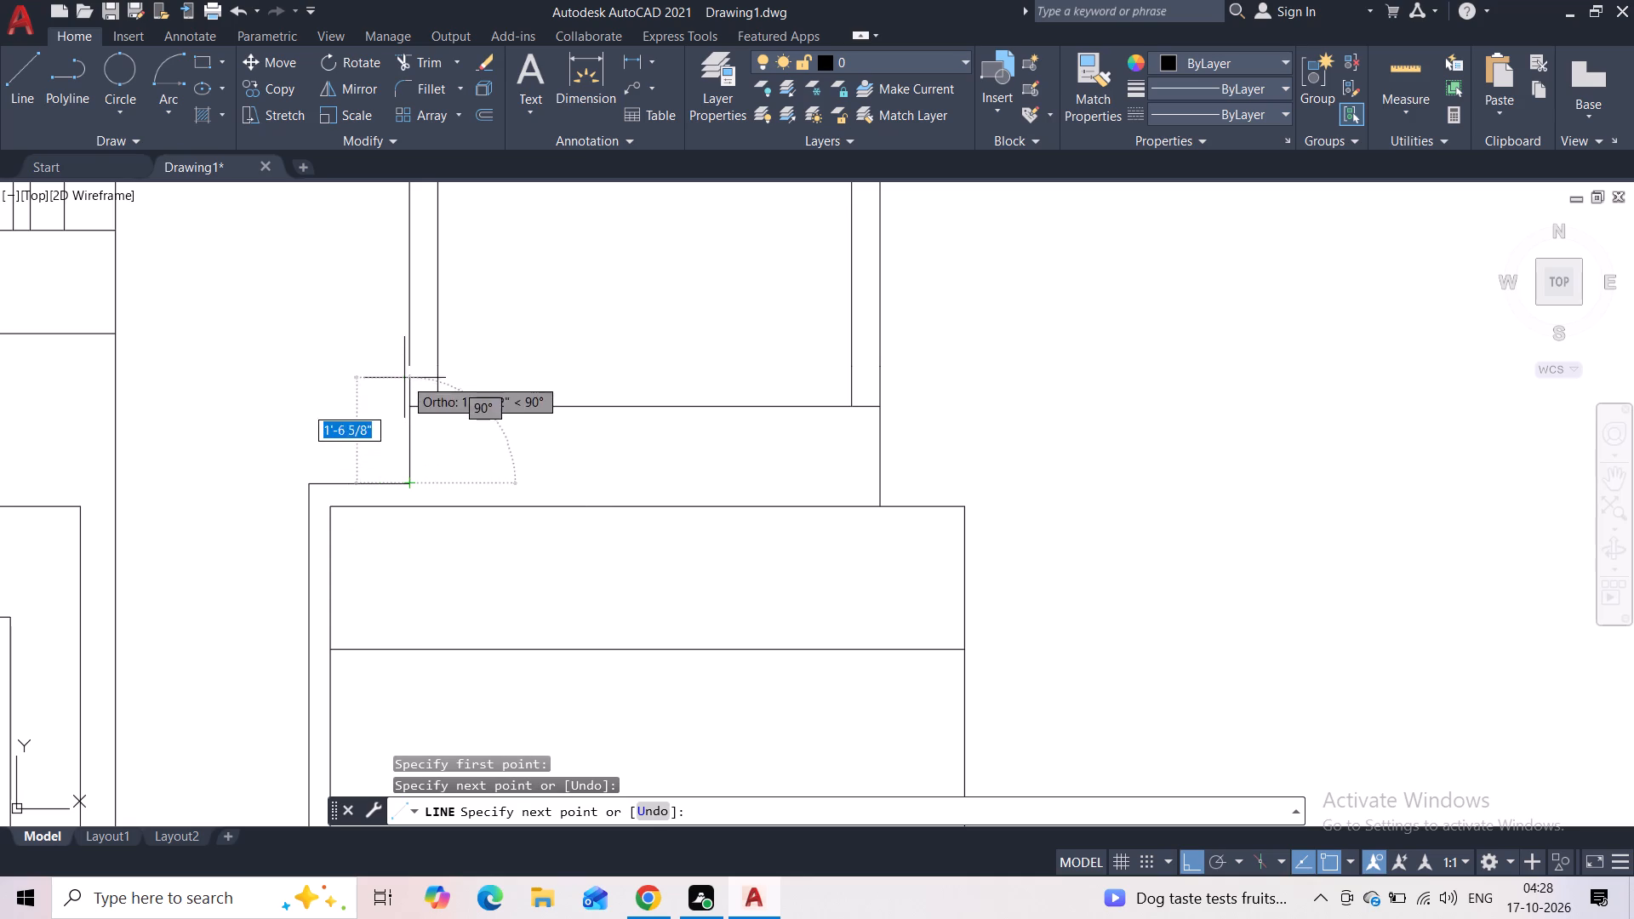
{"action": "left_click", "coordinate": [406, 369]}
{"action": "key", "text": "Escape"}
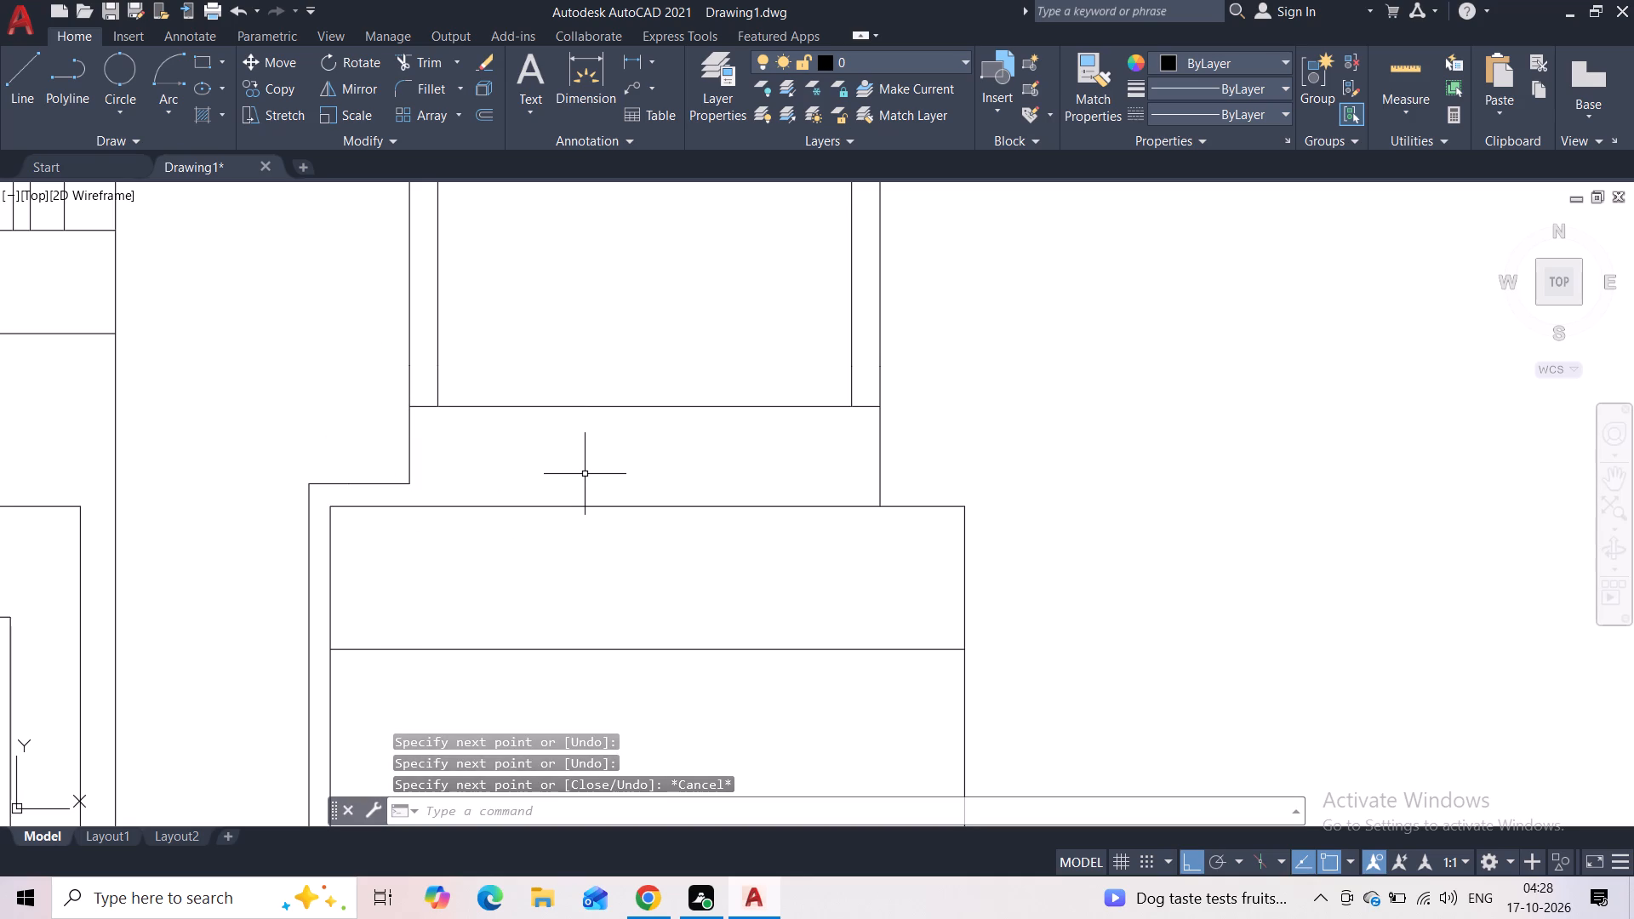
Draw a vertical line from the inner arch's lower left end down to the top edge of the banded opening.
{"action": "key", "text": "space"}
{"action": "left_click", "coordinate": [437, 412]}
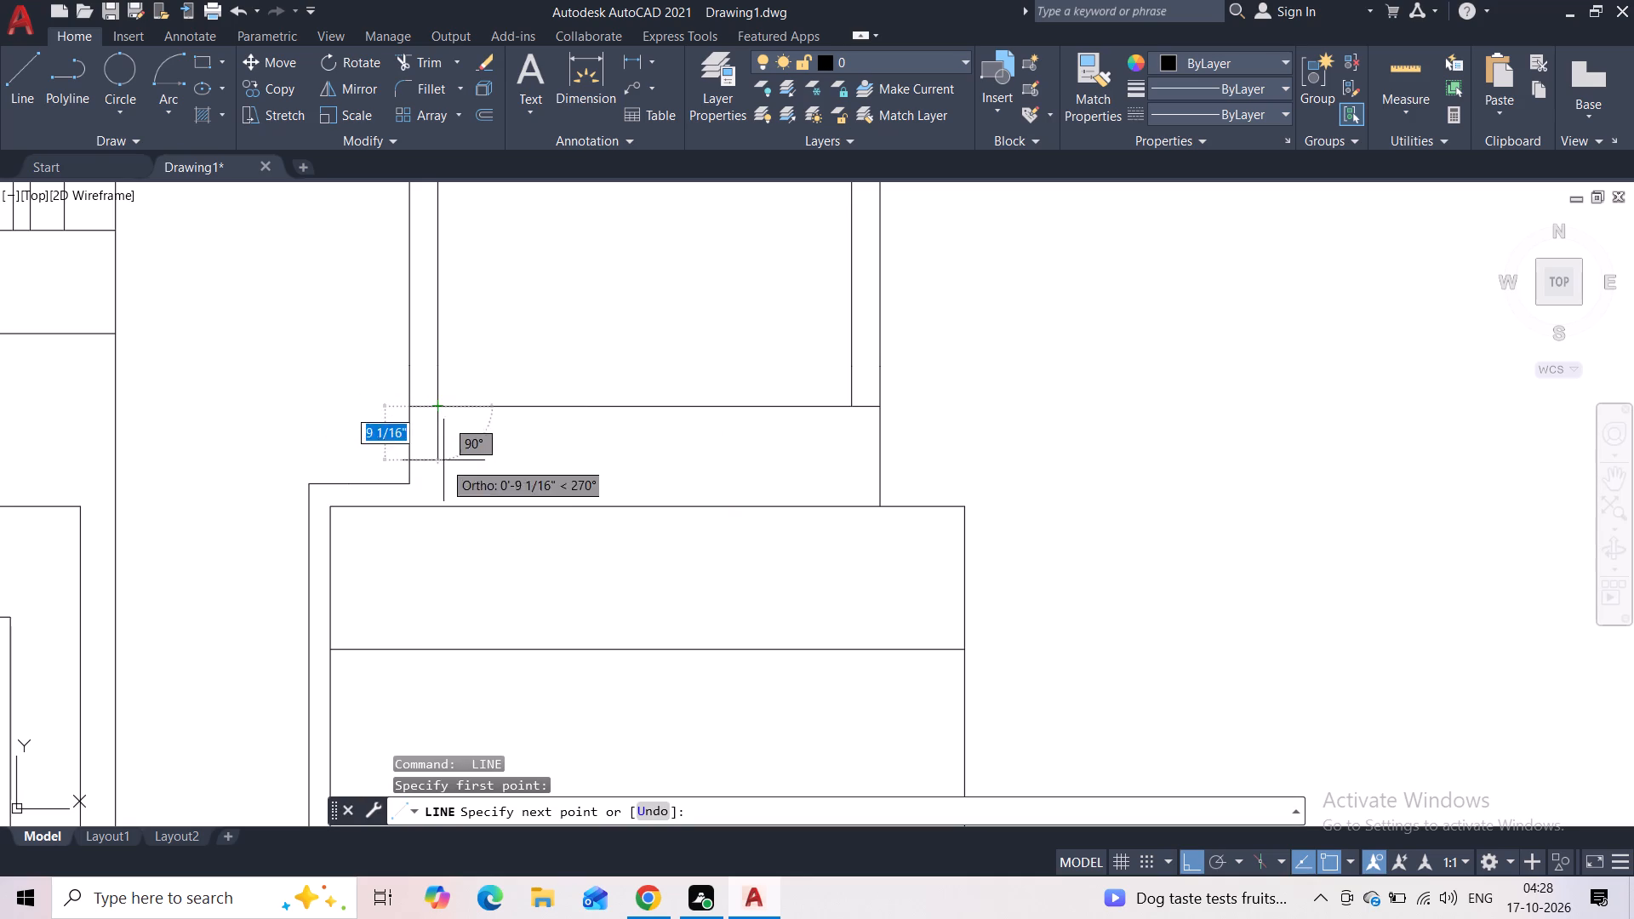
{"action": "left_click", "coordinate": [442, 499]}
{"action": "key", "text": "Escape"}
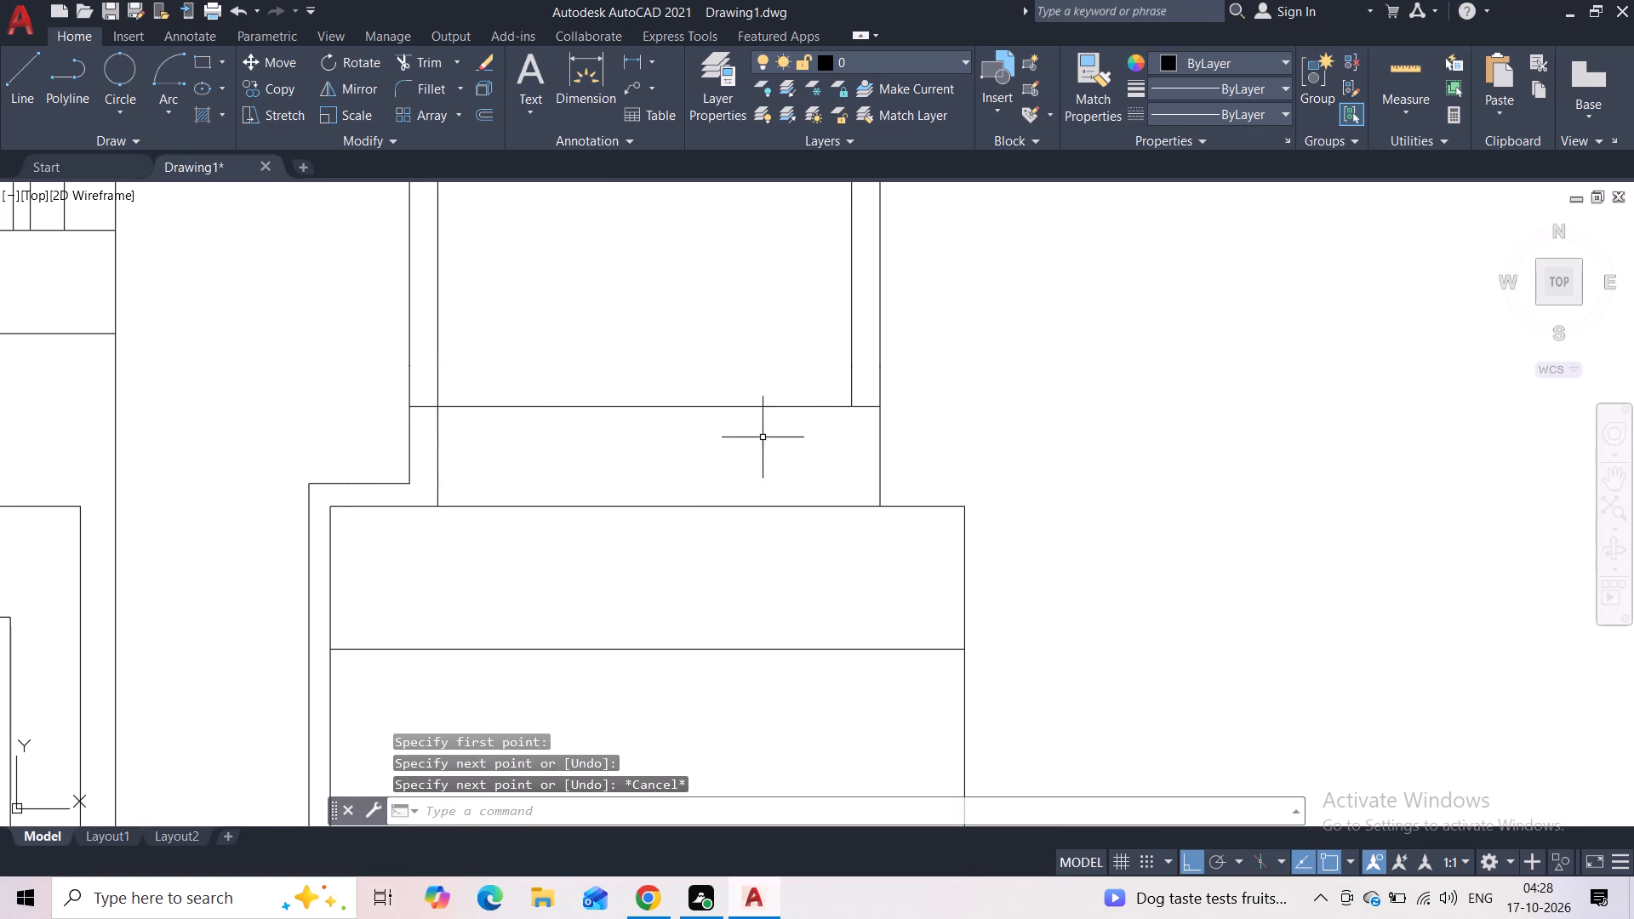
Erase the short right vertical line connecting the outer arch outline to the top of the banded opening.
{"action": "left_click", "coordinate": [882, 434]}
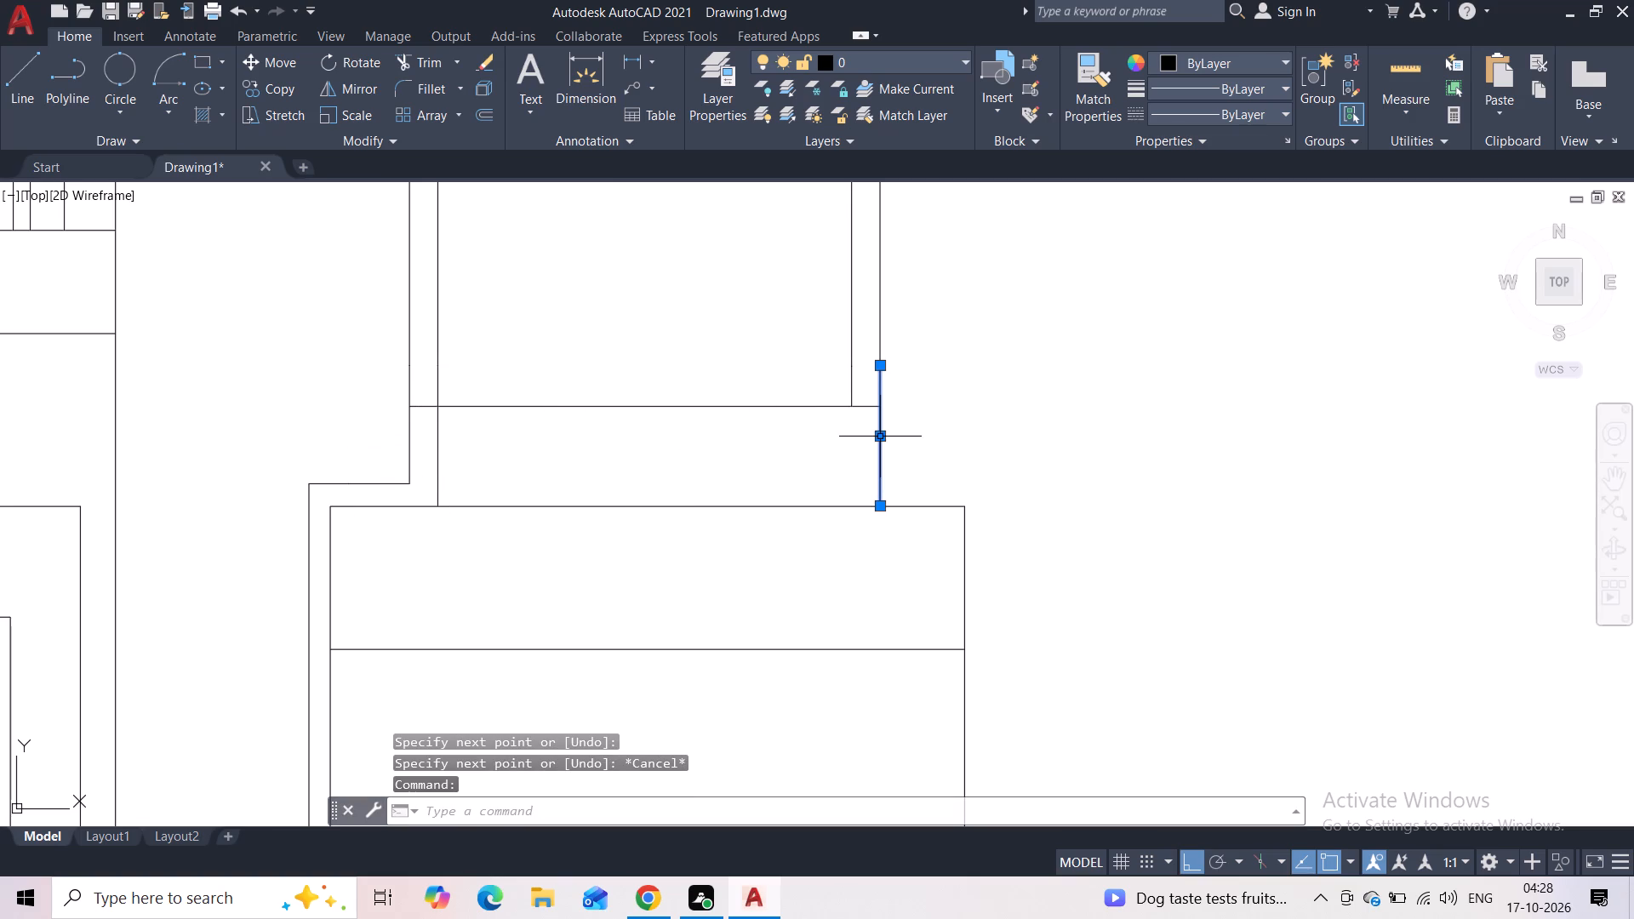
{"action": "key", "text": "Delete"}
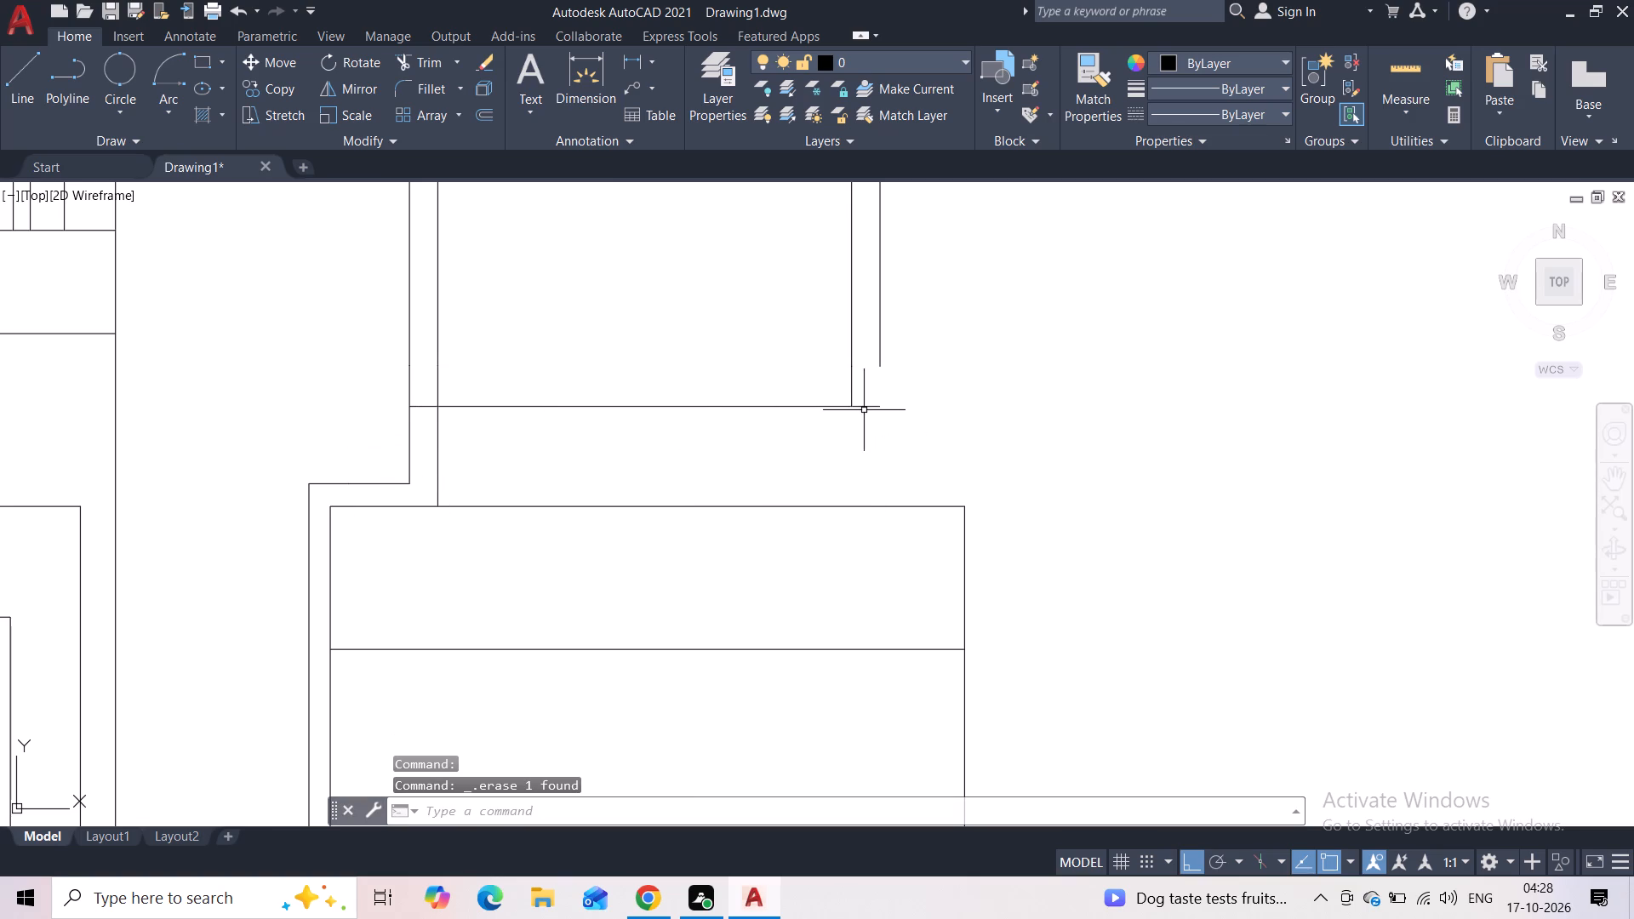
Draw a vertical line from the inner arch's lower right end down to the top edge of the banded opening.
{"action": "left_click", "coordinate": [39, 89]}
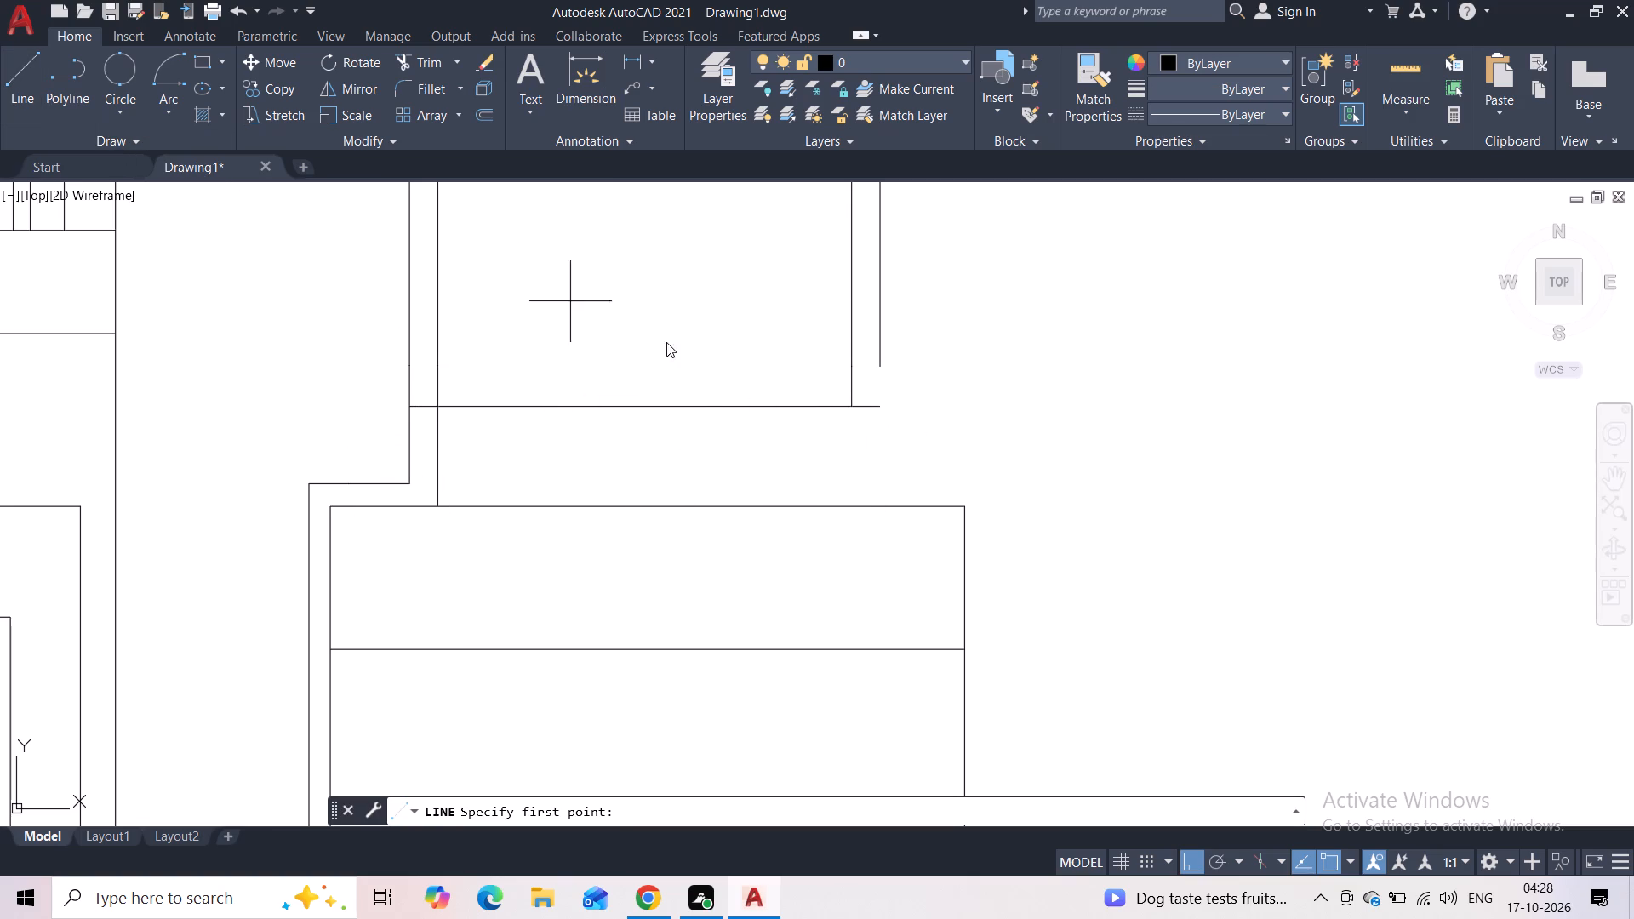
{"action": "left_click", "coordinate": [856, 412]}
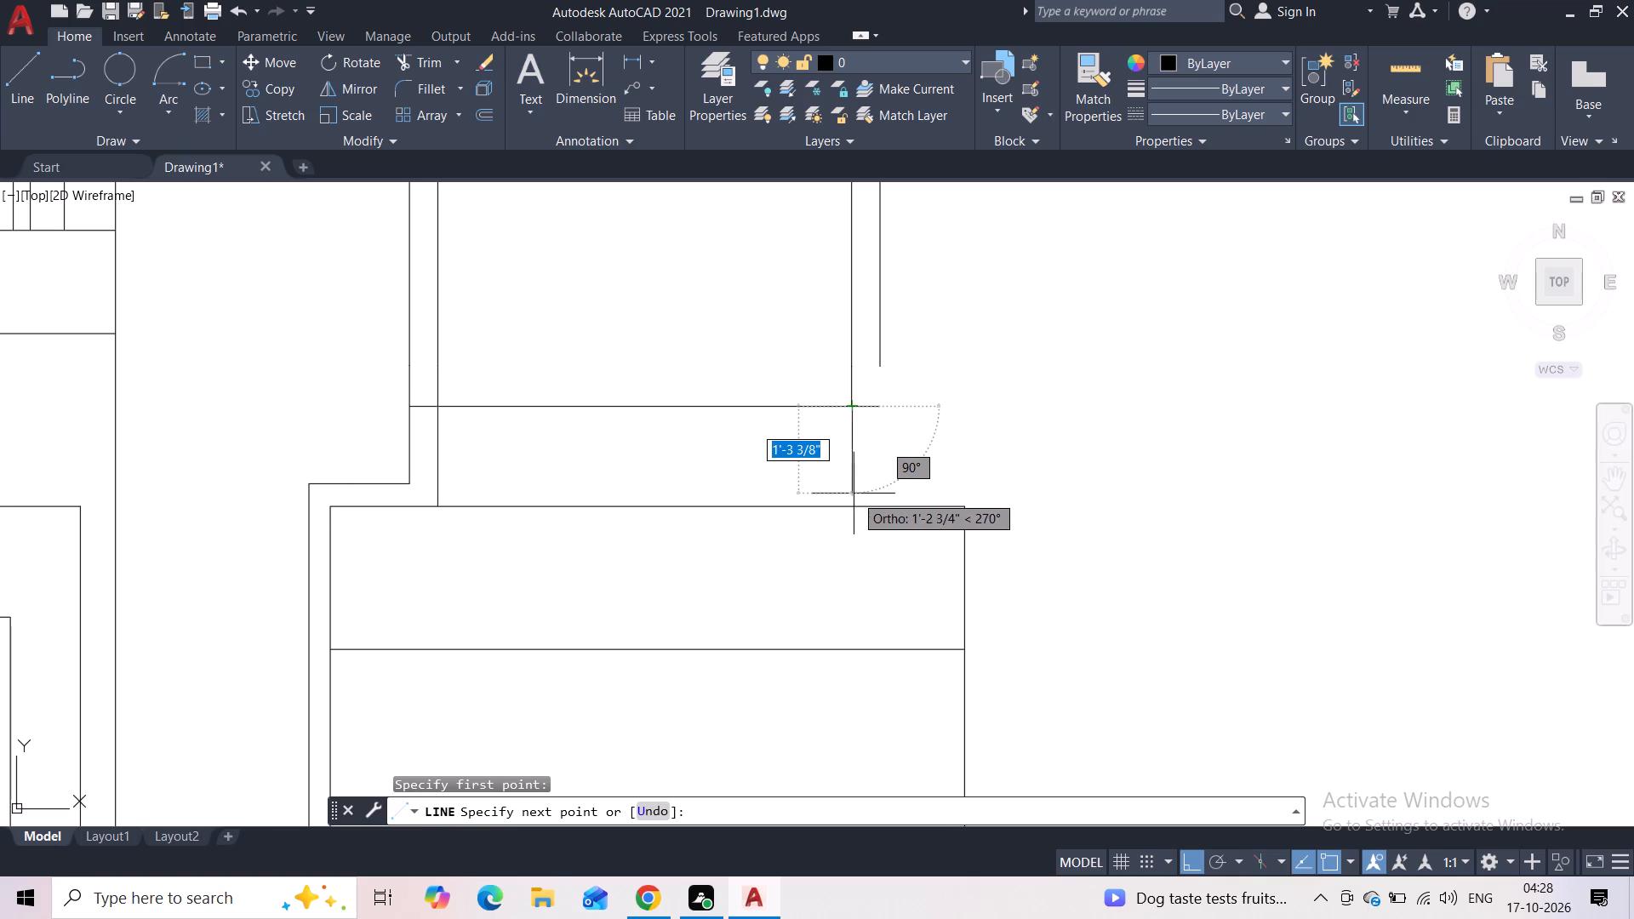
{"action": "left_click", "coordinate": [855, 499]}
{"action": "key", "text": "Escape"}
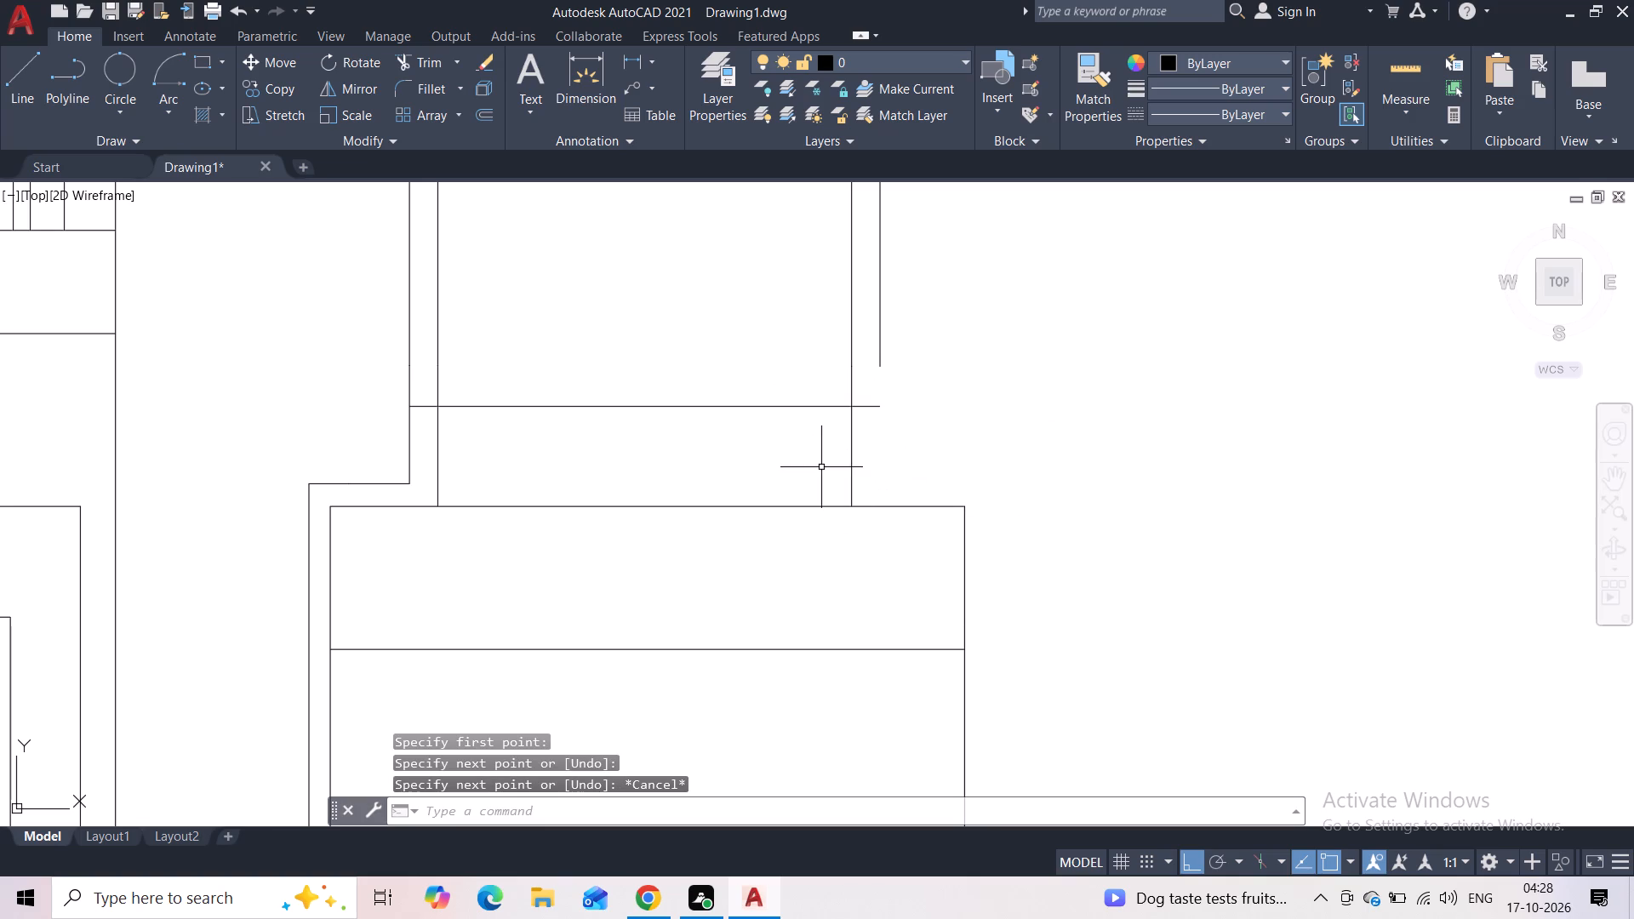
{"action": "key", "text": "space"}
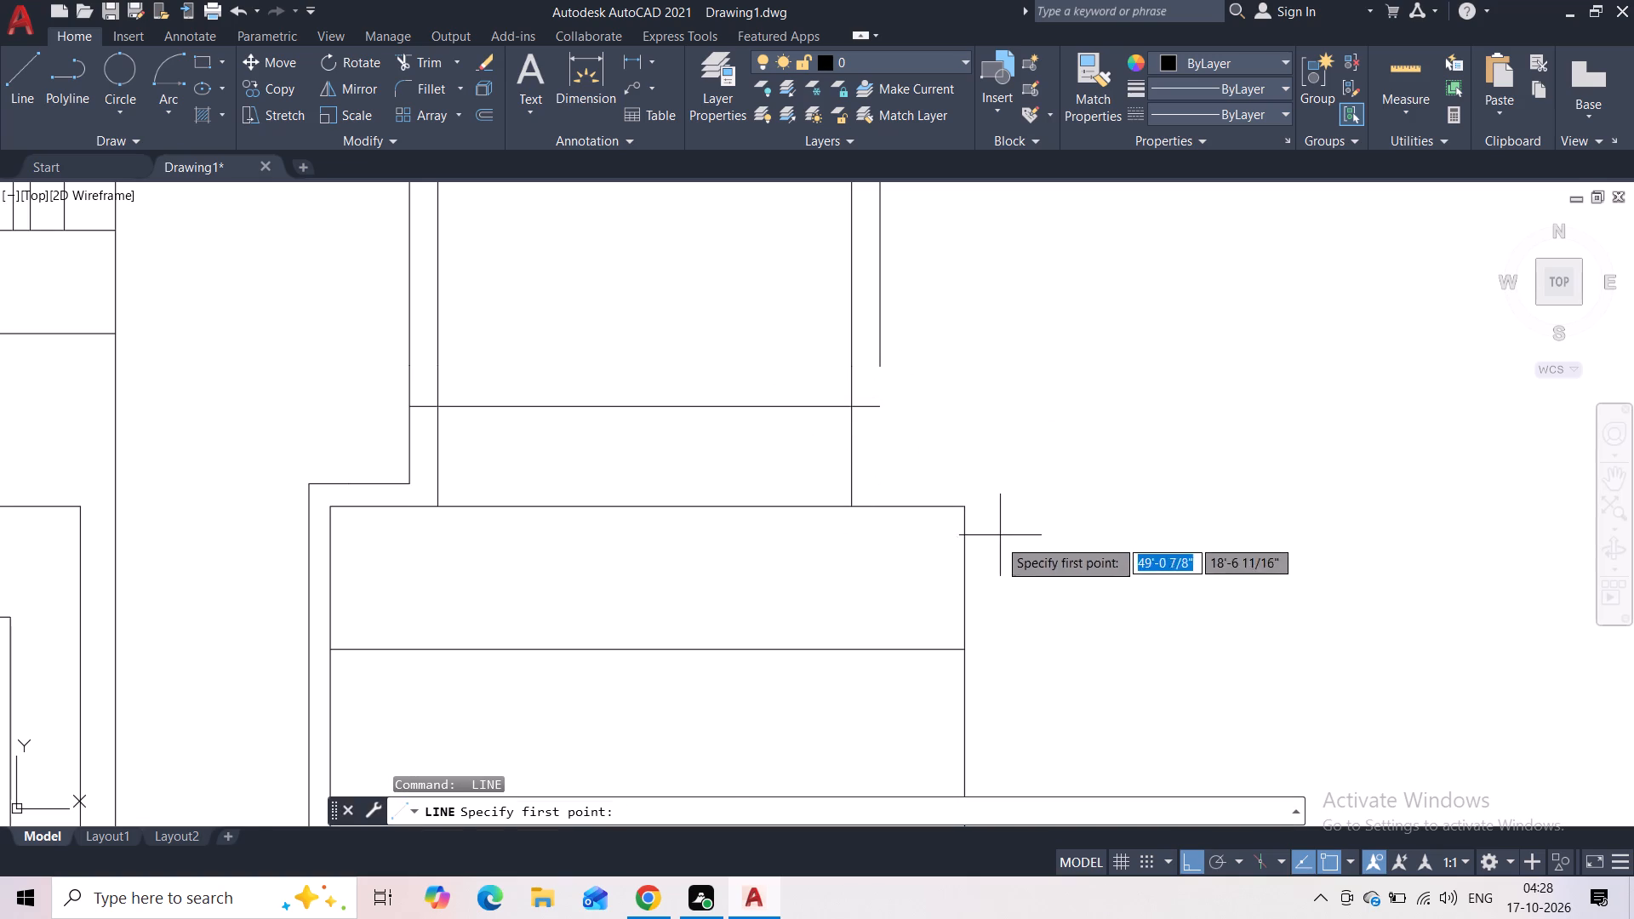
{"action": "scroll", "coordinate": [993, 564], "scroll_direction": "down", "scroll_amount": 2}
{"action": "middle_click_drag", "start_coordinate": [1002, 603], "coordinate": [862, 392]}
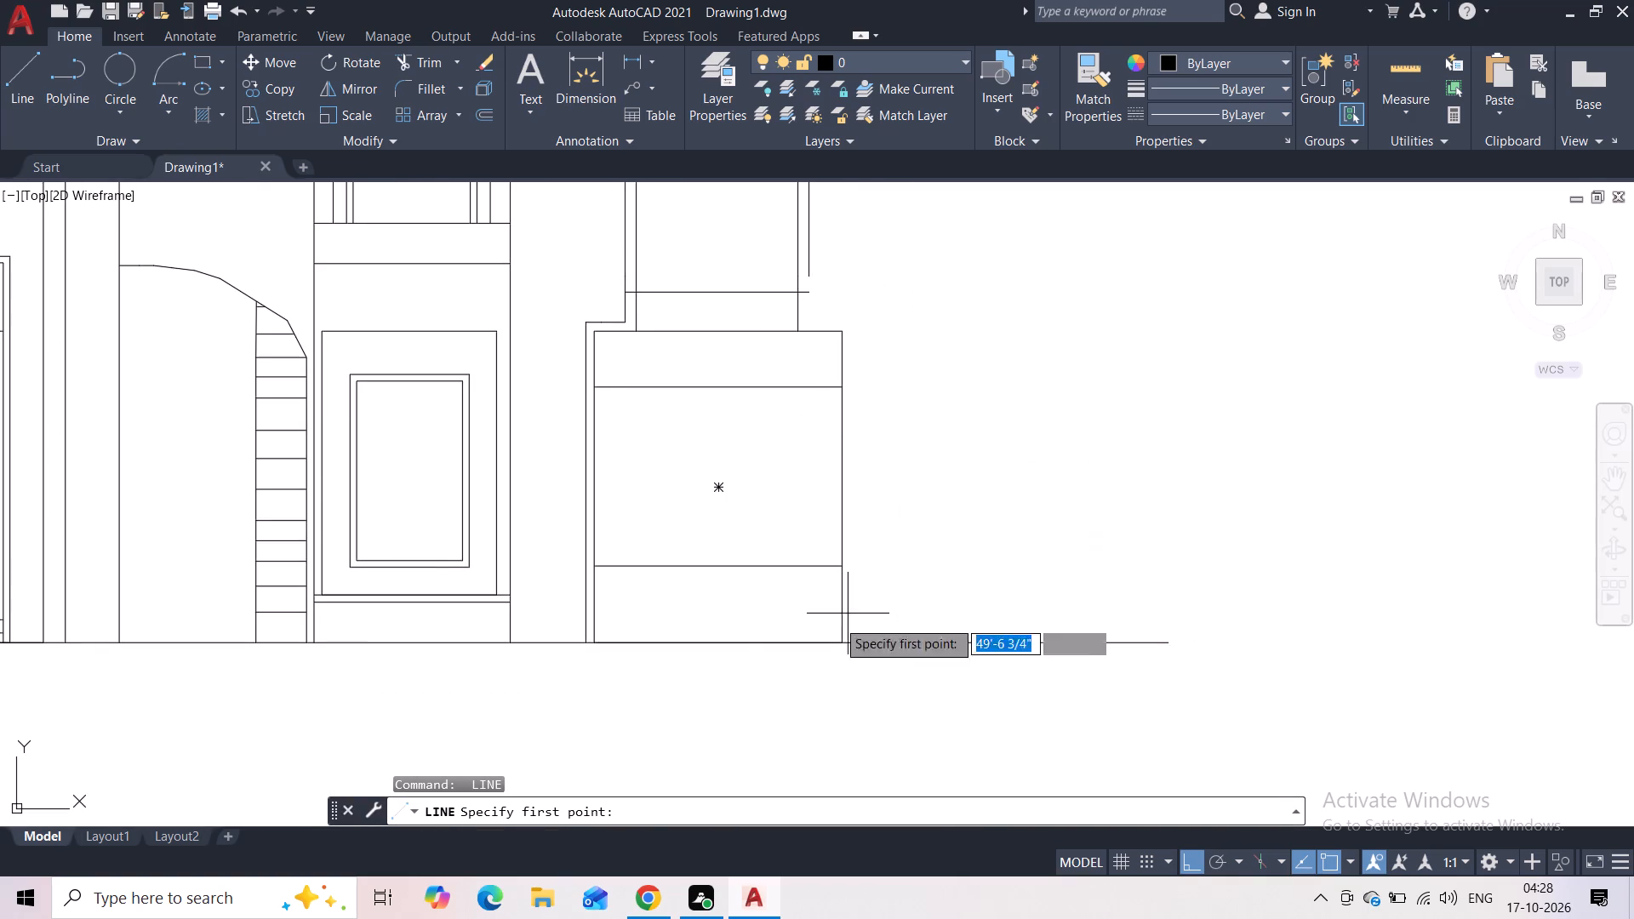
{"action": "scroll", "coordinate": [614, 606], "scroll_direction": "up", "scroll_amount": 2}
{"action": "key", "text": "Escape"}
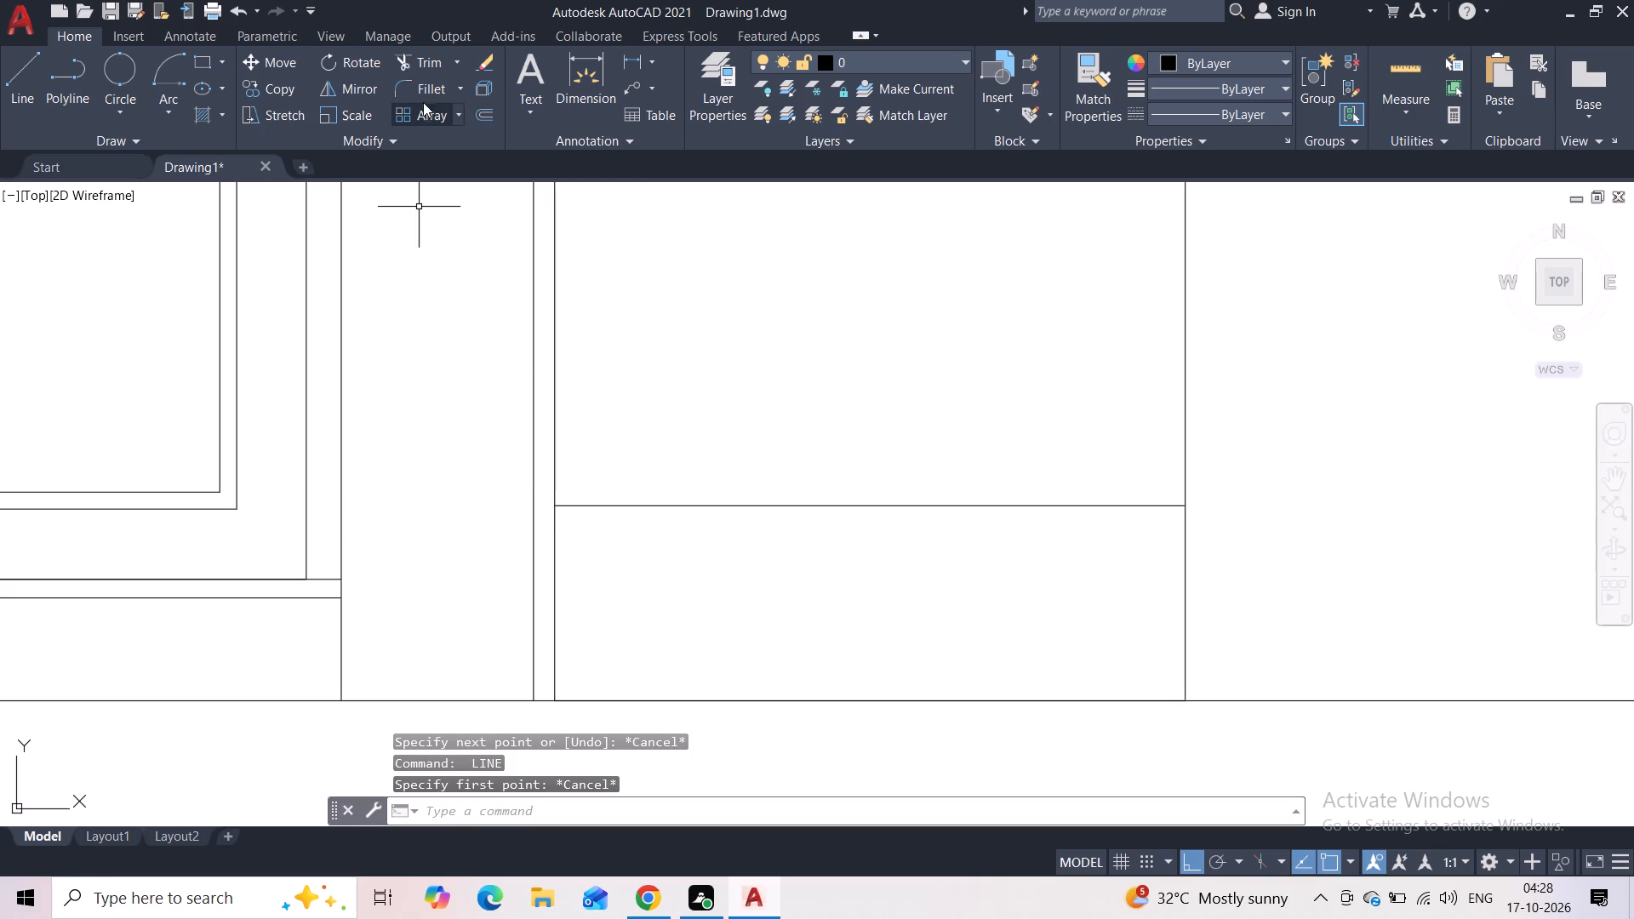
Measure the gap between the outer frame line and the left edge of the banded opening.
{"action": "left_click", "coordinate": [633, 56]}
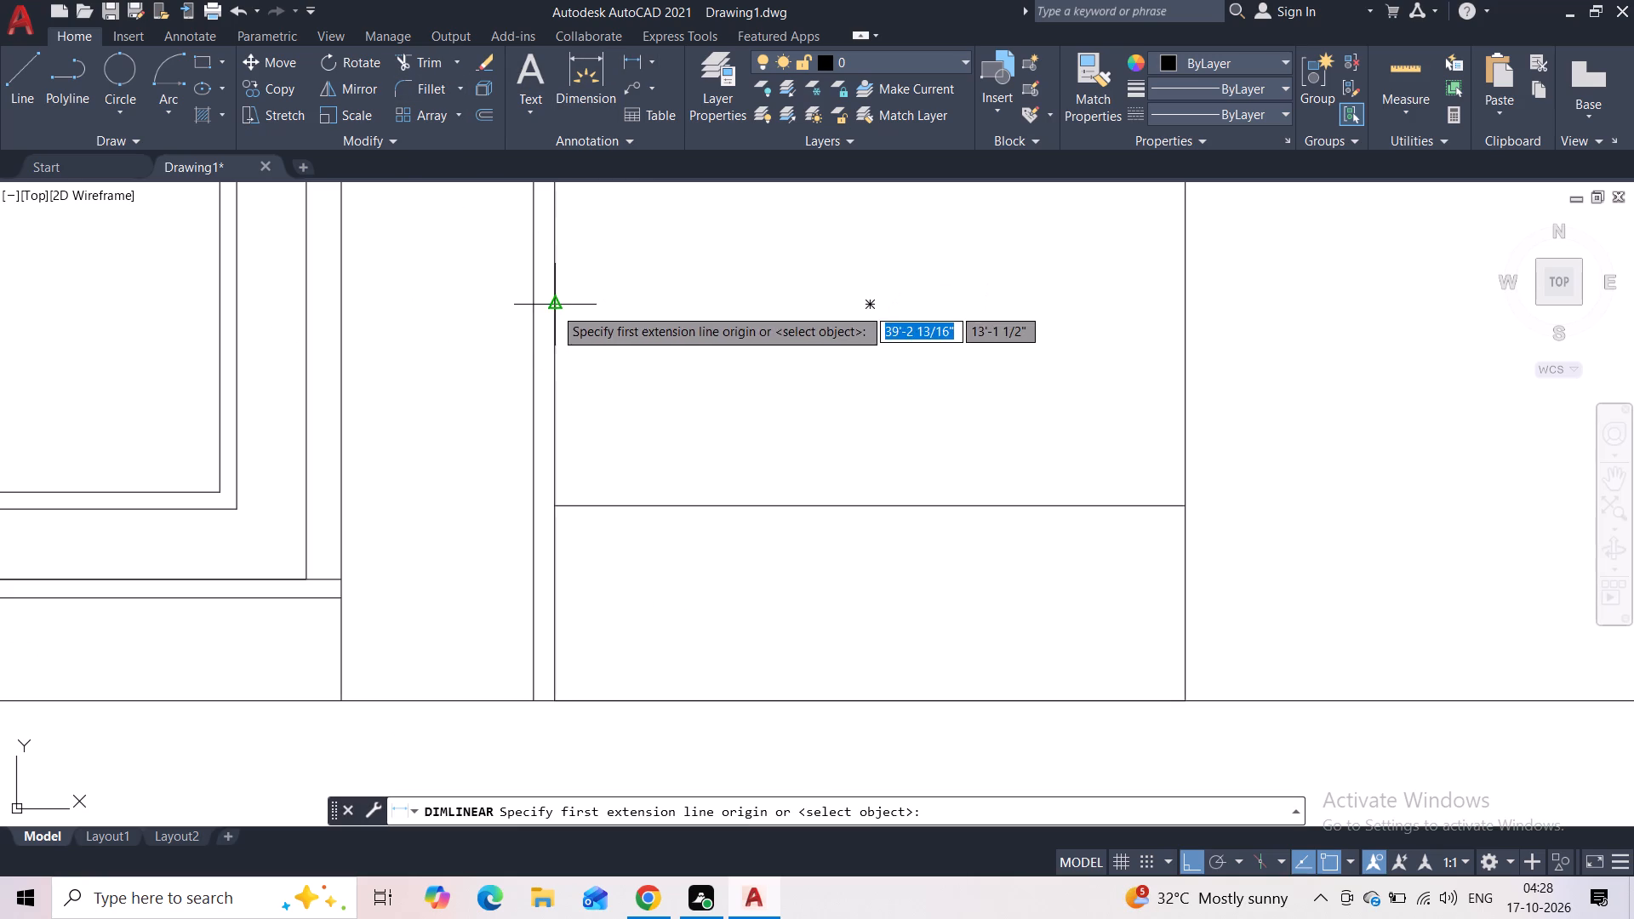
{"action": "left_click", "coordinate": [554, 308]}
{"action": "left_click", "coordinate": [532, 302]}
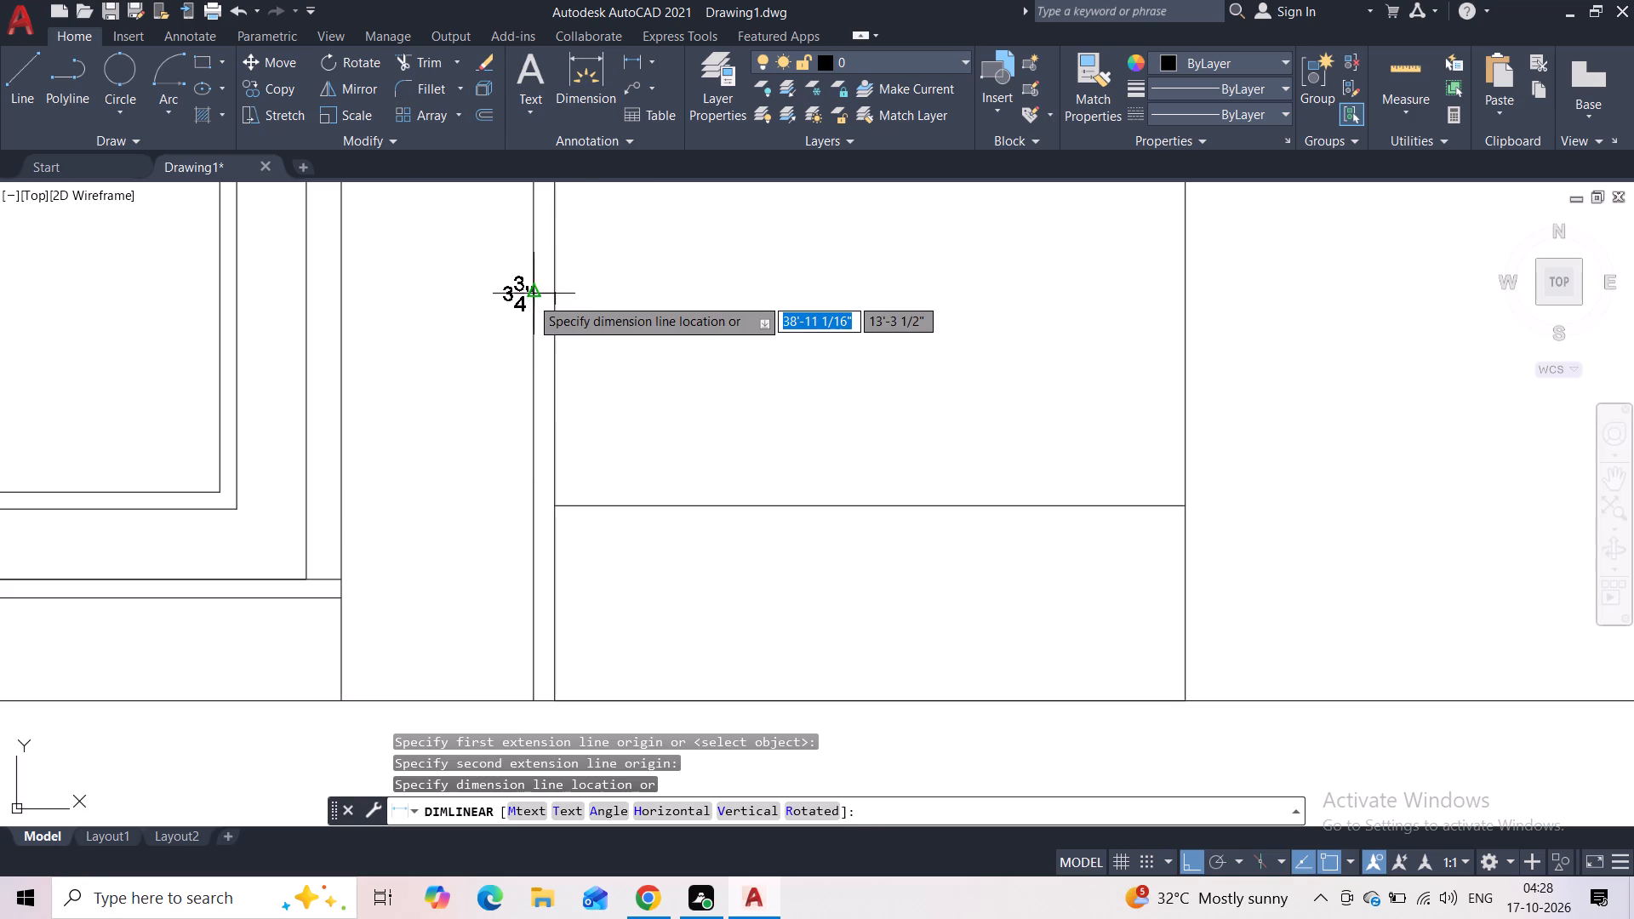
{"action": "scroll", "coordinate": [530, 297], "scroll_direction": "up", "scroll_amount": 2}
{"action": "key", "text": "Escape"}
{"action": "scroll", "coordinate": [607, 297], "scroll_direction": "down", "scroll_amount": 4}
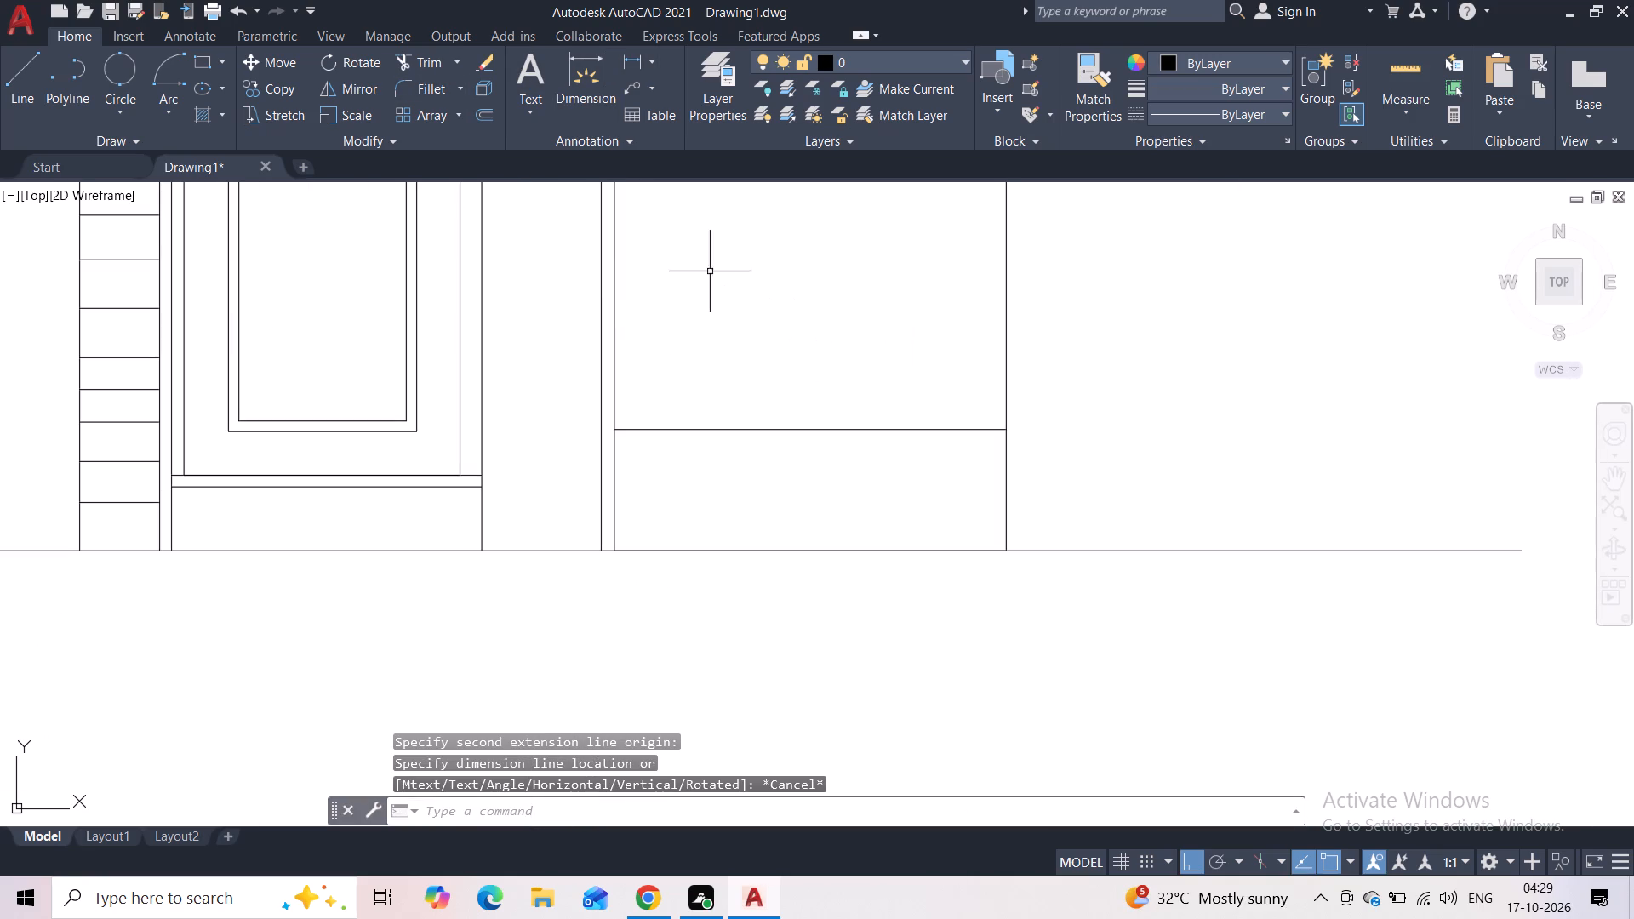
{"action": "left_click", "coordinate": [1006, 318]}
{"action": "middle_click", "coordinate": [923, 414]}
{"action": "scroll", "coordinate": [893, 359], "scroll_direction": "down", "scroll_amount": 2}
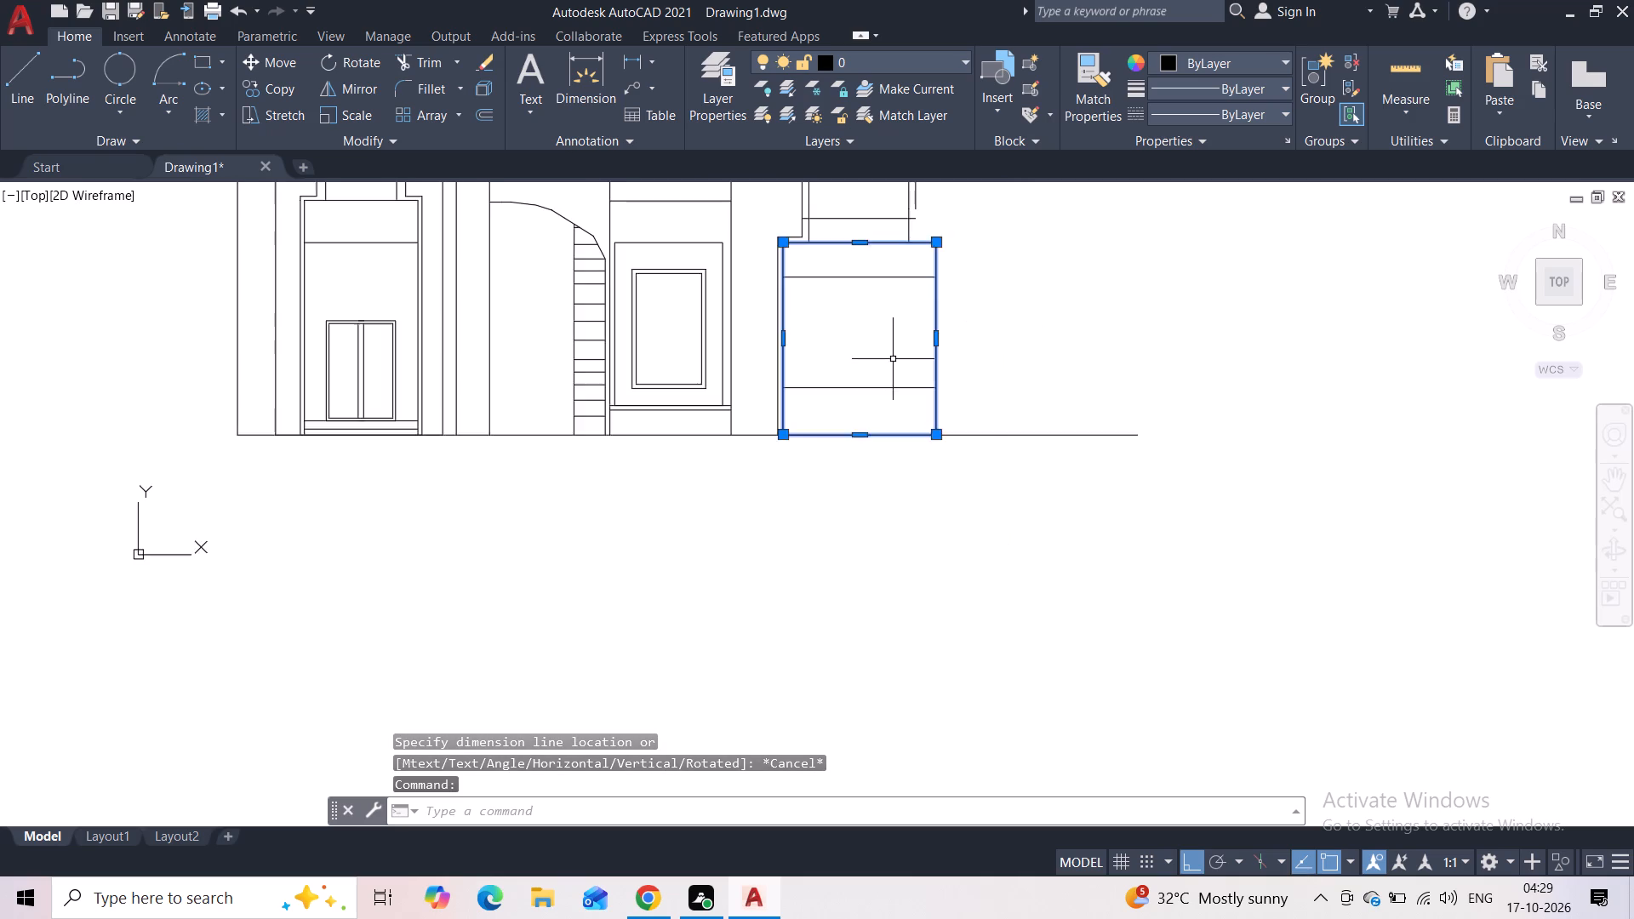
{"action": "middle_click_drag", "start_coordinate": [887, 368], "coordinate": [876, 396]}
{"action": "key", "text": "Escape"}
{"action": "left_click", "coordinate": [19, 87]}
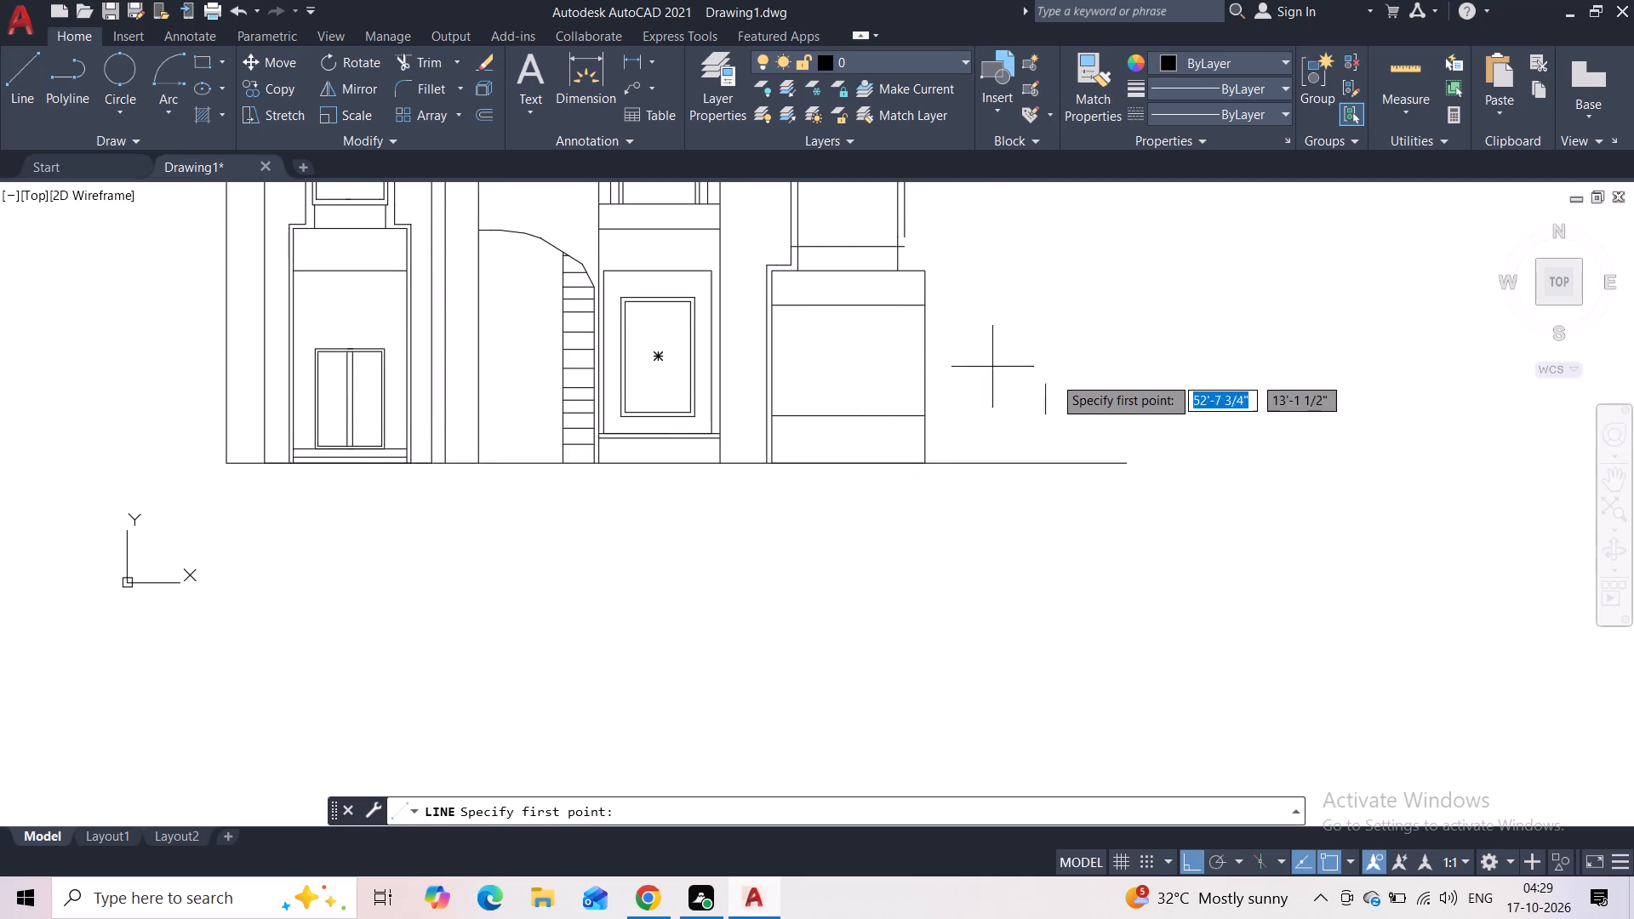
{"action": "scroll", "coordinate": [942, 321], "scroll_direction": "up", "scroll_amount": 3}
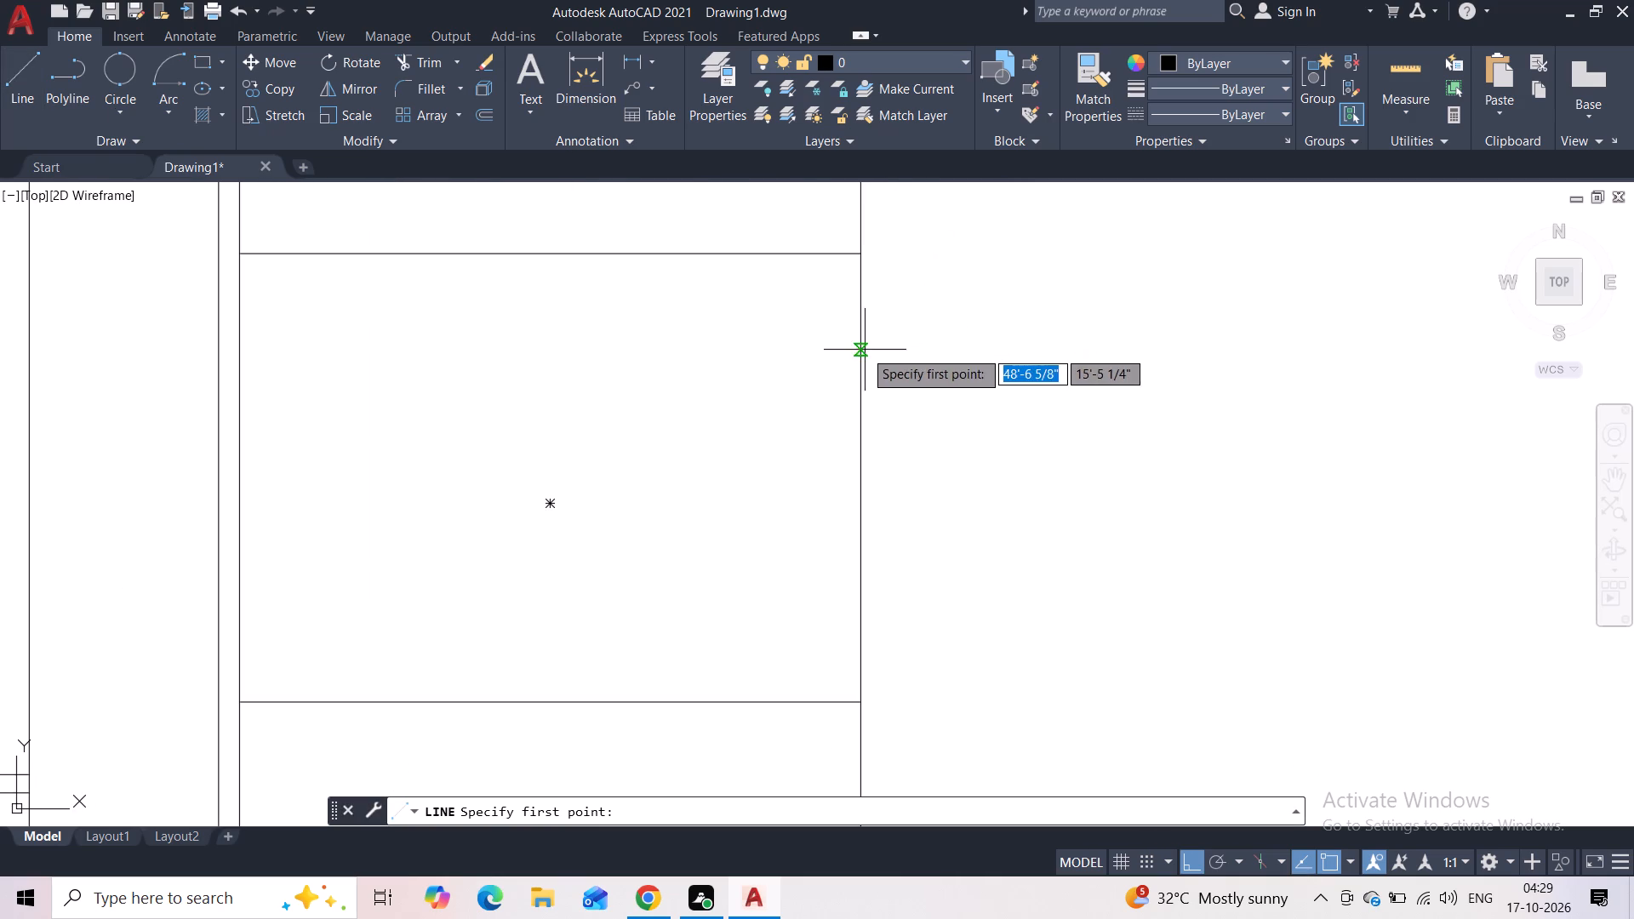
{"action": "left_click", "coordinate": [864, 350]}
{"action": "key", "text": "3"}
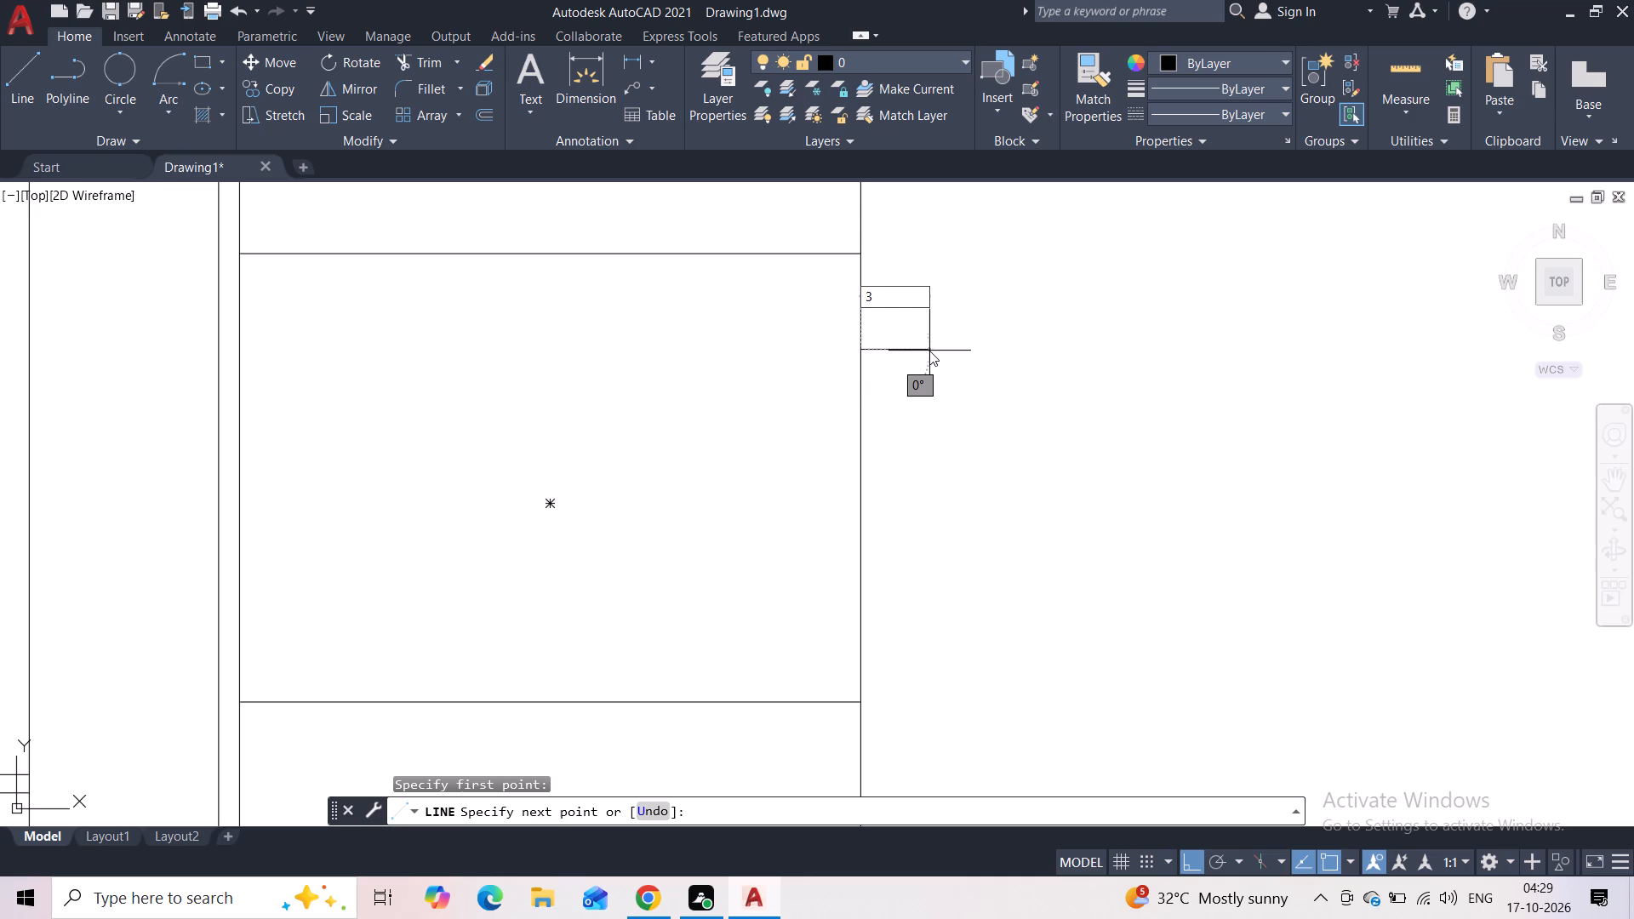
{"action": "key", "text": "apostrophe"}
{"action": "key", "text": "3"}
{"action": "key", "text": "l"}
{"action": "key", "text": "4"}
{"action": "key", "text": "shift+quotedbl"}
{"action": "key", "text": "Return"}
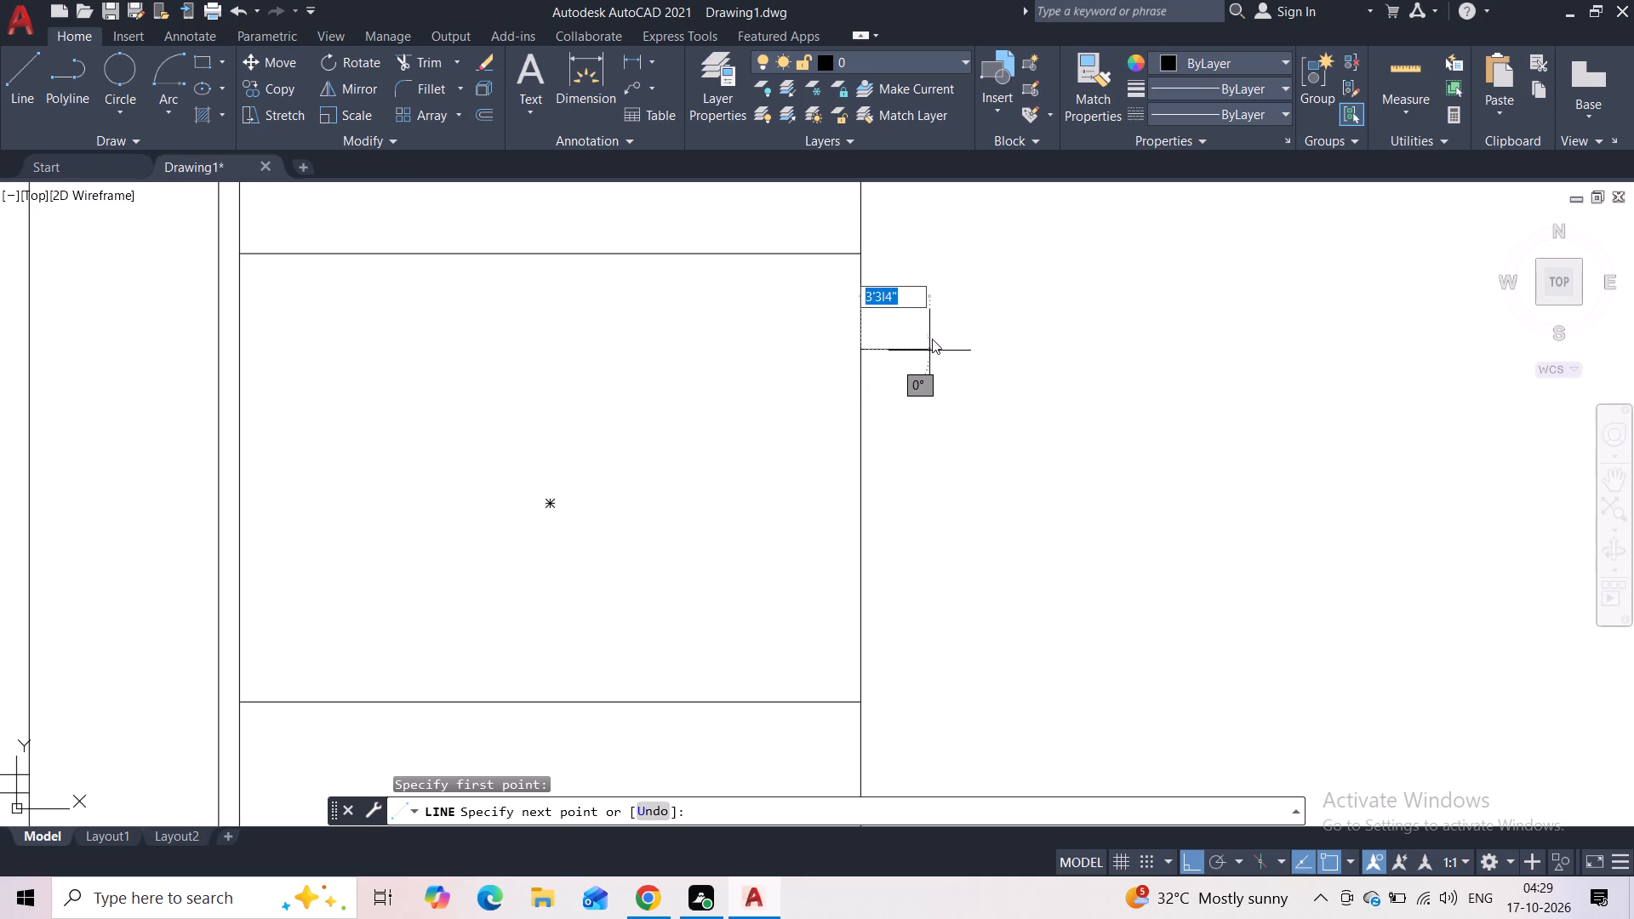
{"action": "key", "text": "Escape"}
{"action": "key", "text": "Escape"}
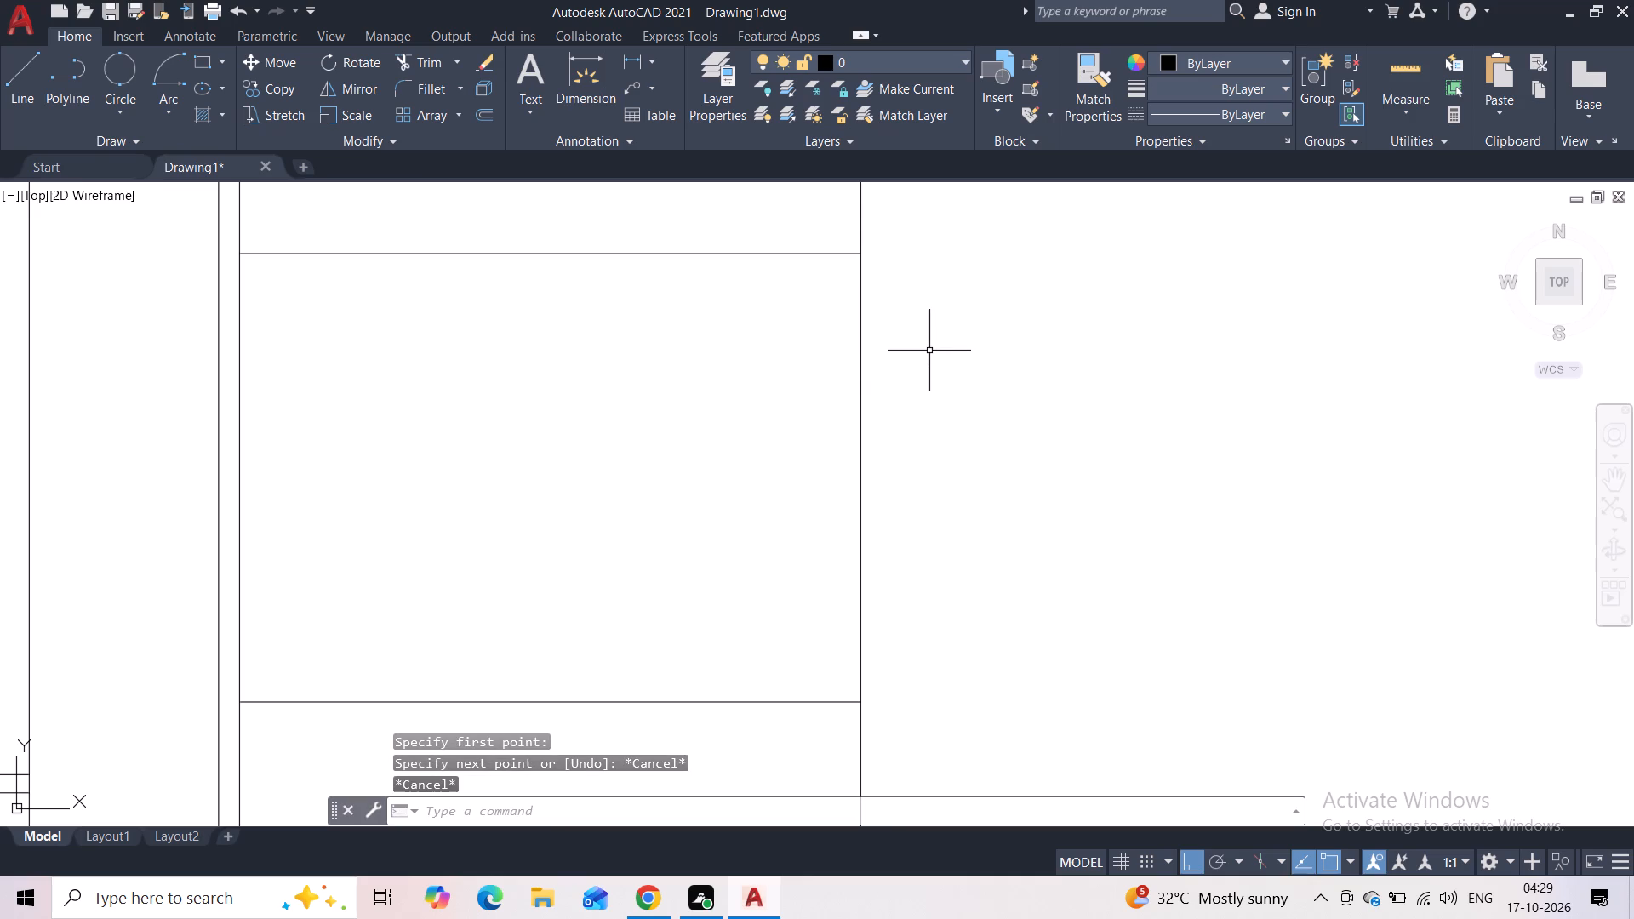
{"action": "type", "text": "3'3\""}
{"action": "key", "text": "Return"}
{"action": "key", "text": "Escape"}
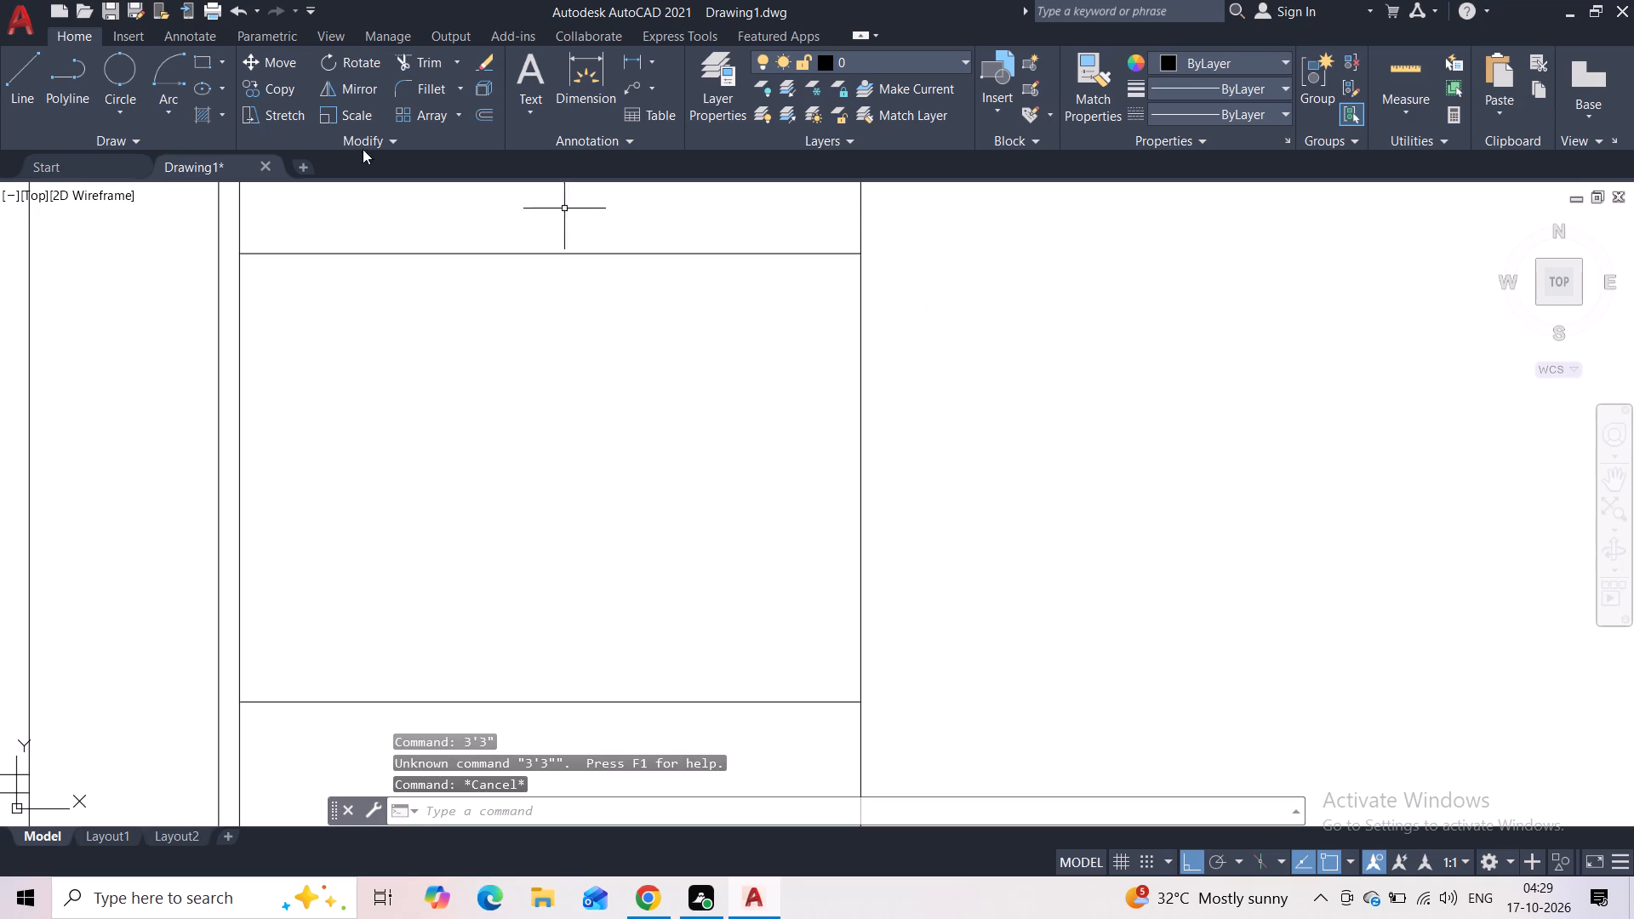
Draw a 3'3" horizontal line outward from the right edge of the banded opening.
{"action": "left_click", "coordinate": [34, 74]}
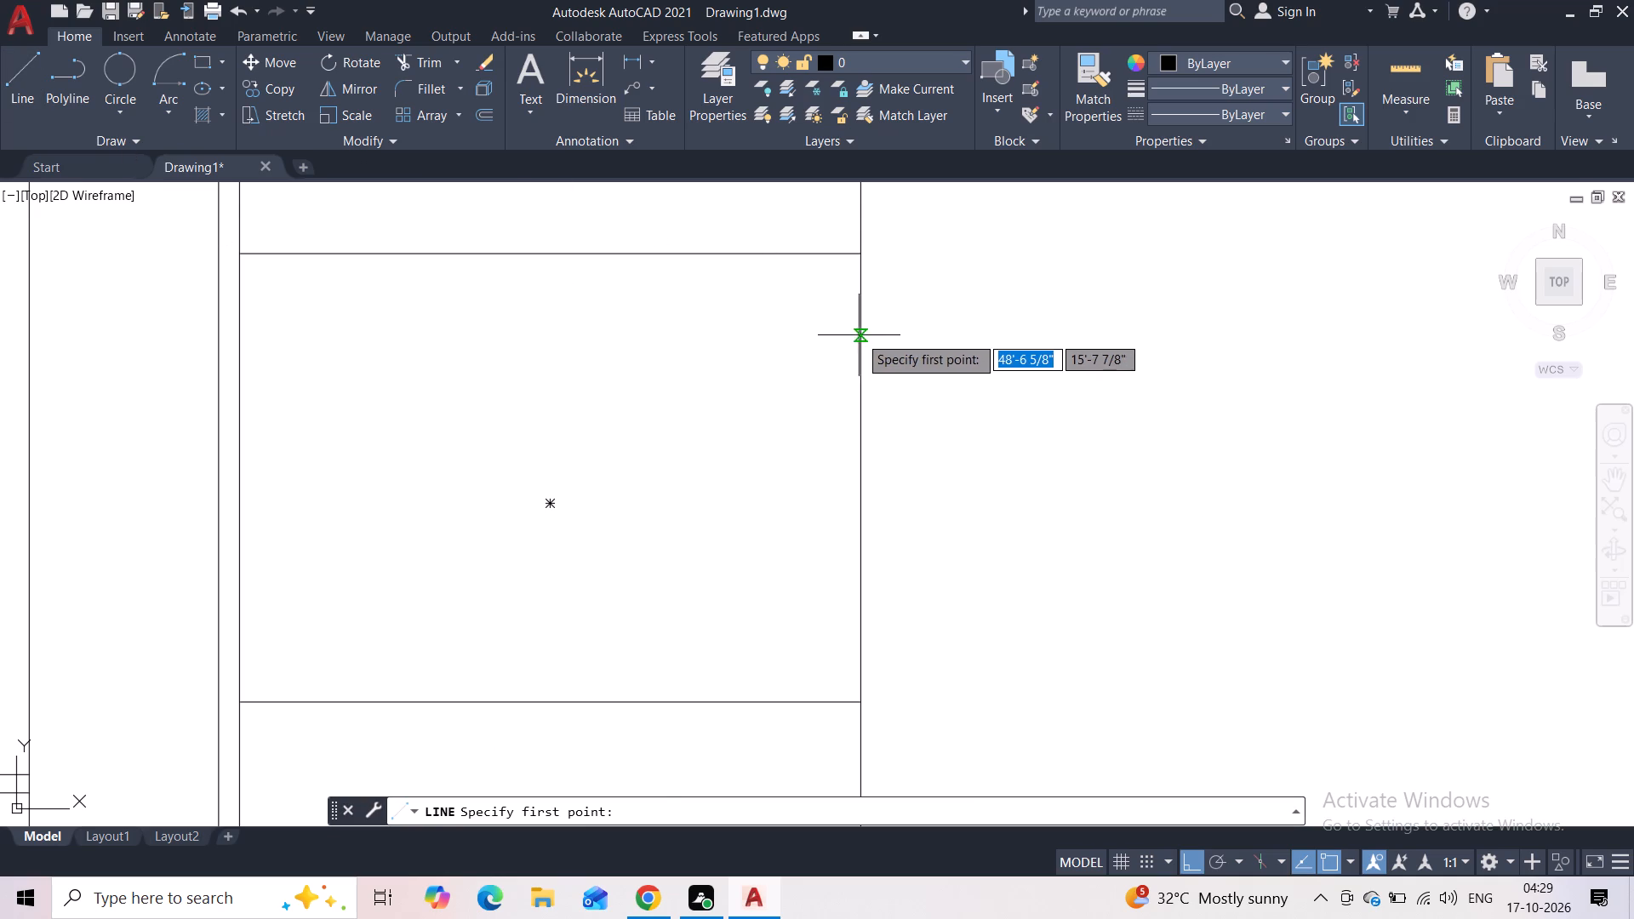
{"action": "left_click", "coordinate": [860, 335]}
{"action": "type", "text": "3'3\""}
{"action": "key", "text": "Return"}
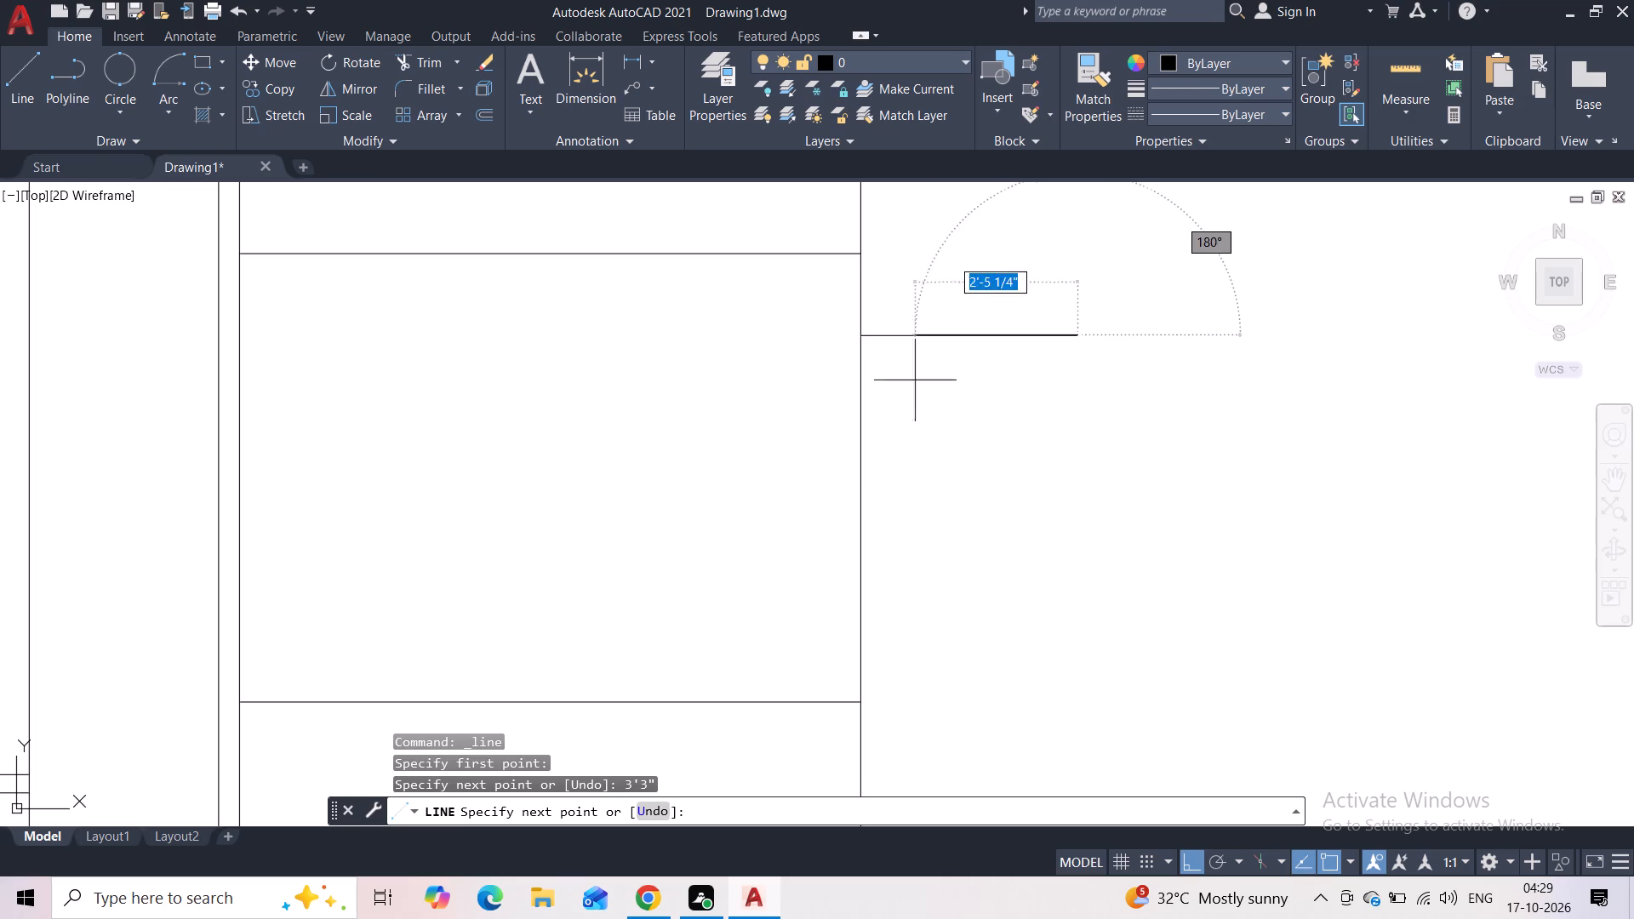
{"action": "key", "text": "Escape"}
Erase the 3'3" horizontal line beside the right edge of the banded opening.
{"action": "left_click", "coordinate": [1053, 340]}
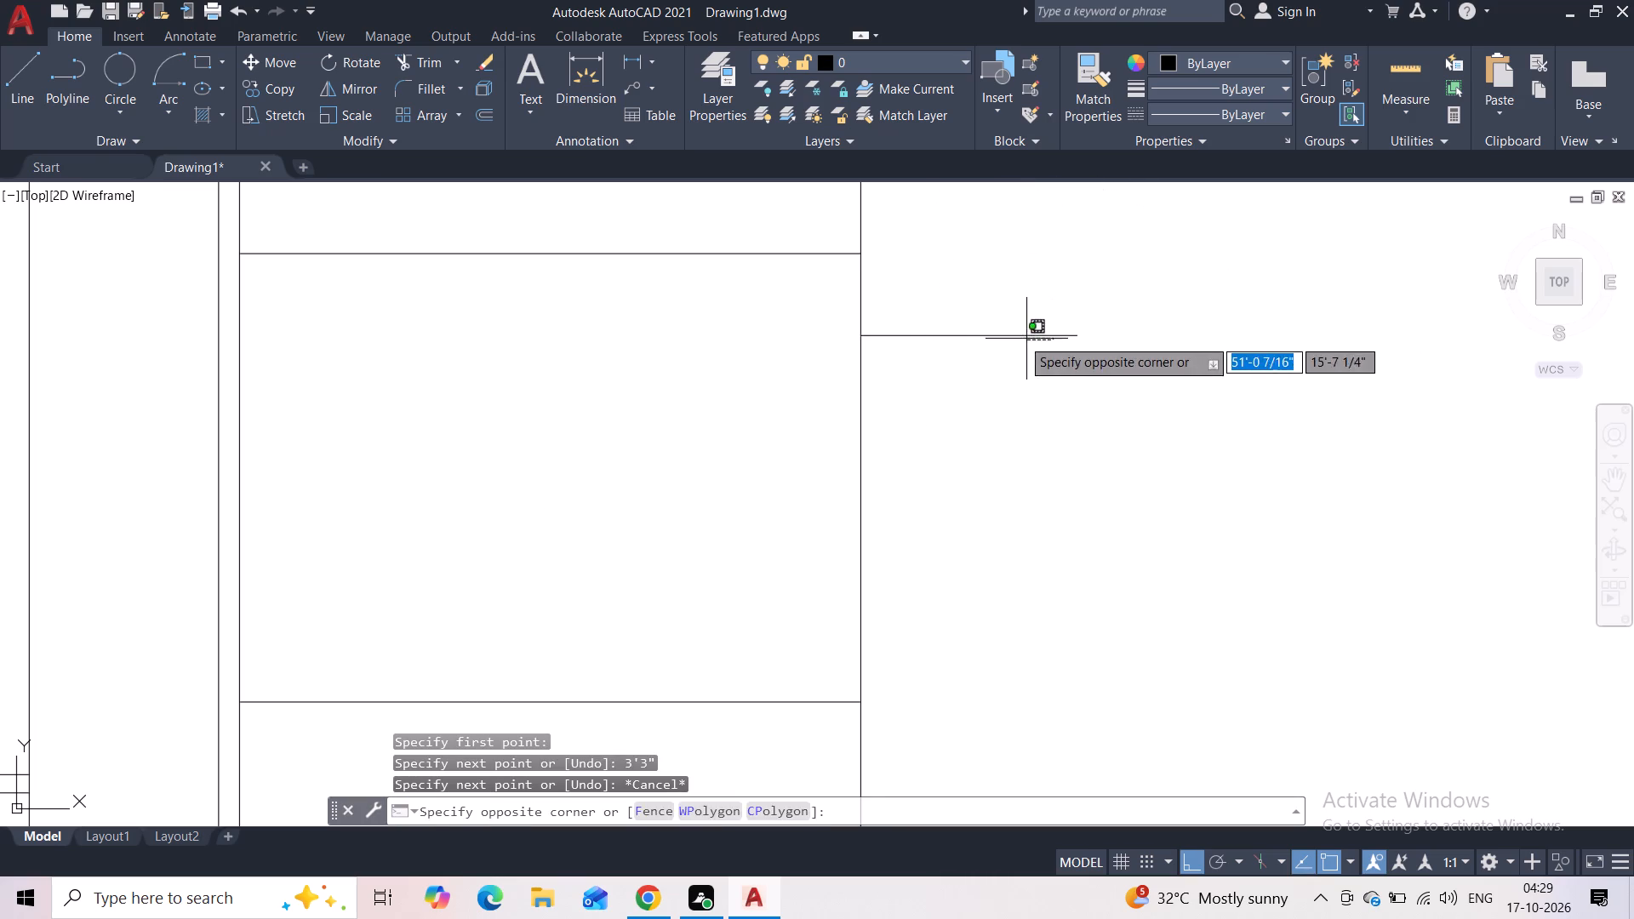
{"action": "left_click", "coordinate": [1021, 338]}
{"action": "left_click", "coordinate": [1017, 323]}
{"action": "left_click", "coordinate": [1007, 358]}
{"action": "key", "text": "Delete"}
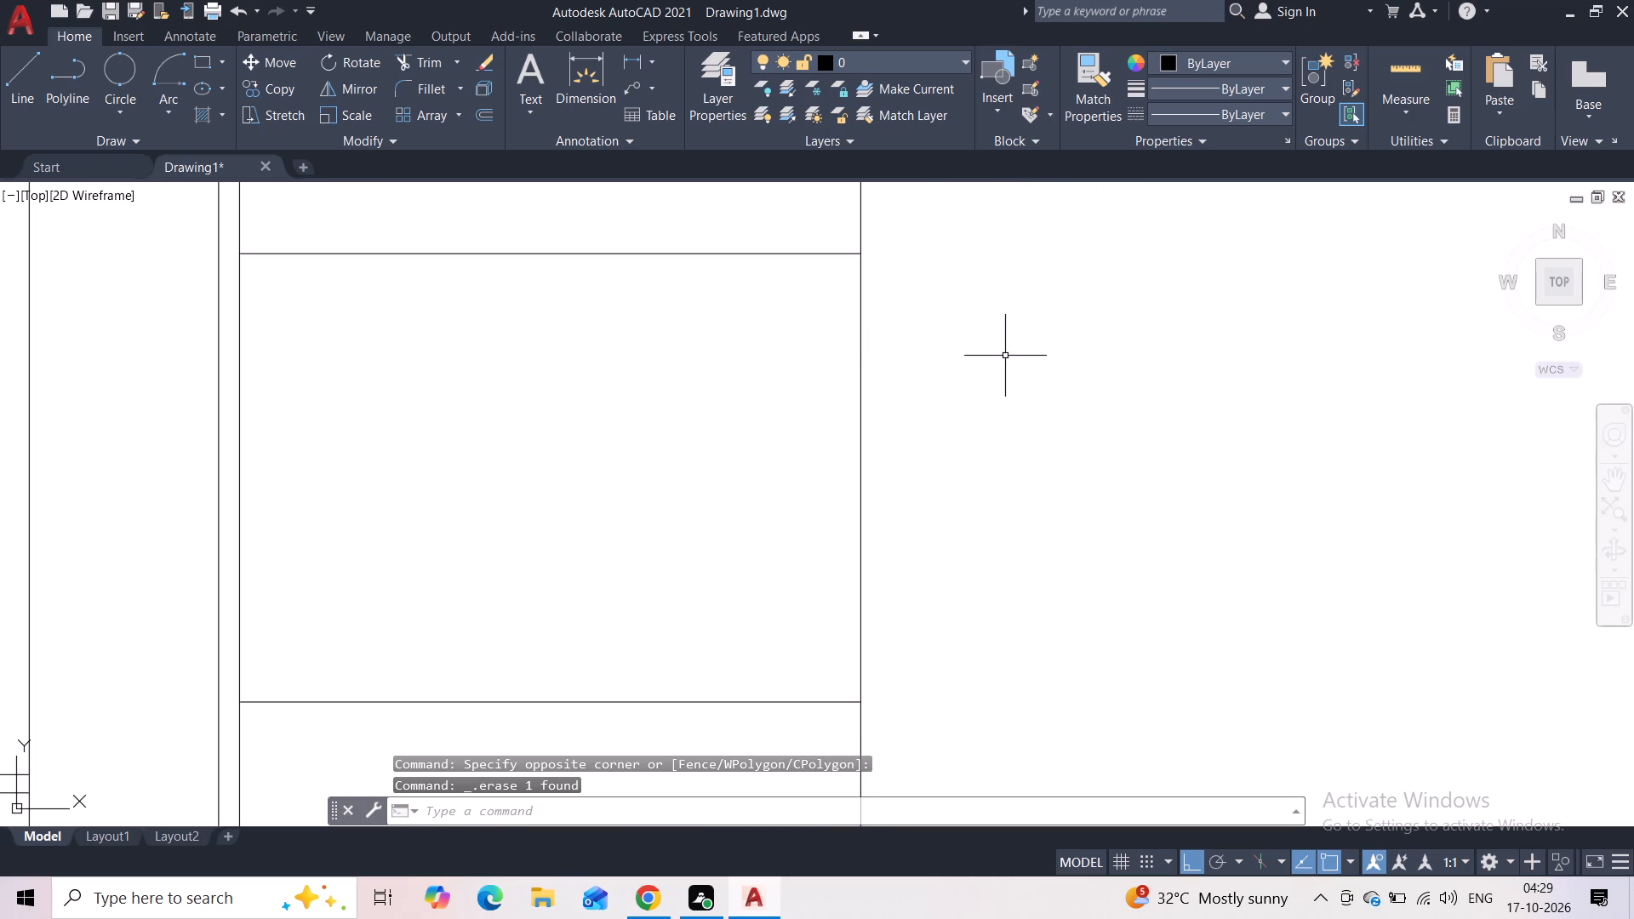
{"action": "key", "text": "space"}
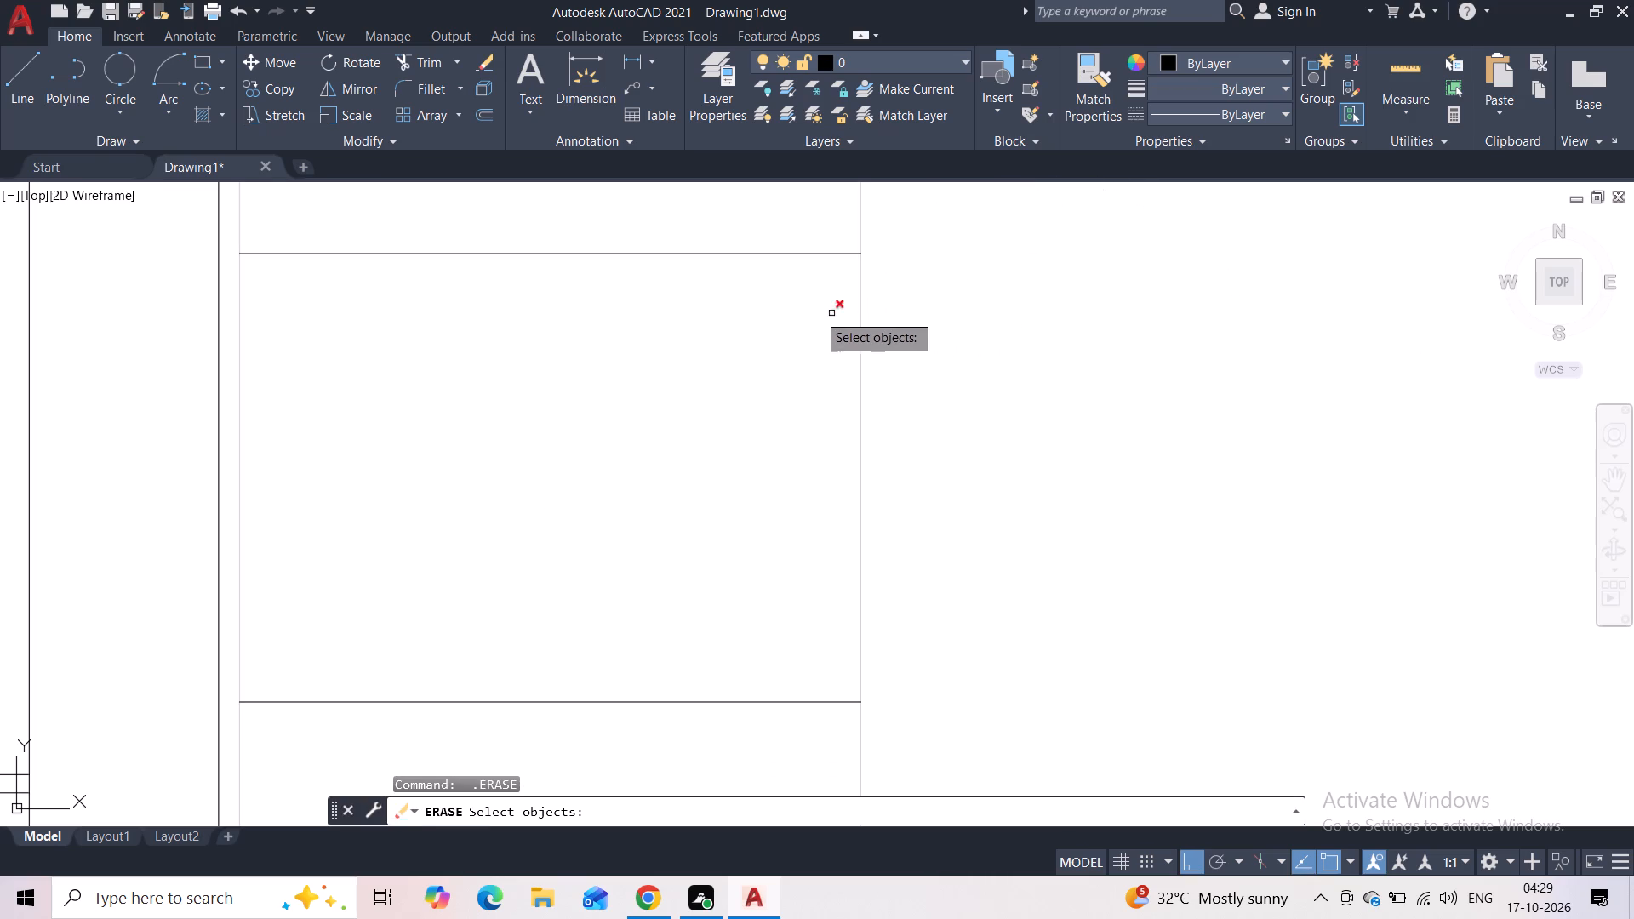
Draw a 3.3" horizontal guide line outward from the right edge of the banded opening.
{"action": "key", "text": "Escape"}
{"action": "left_click", "coordinate": [20, 92]}
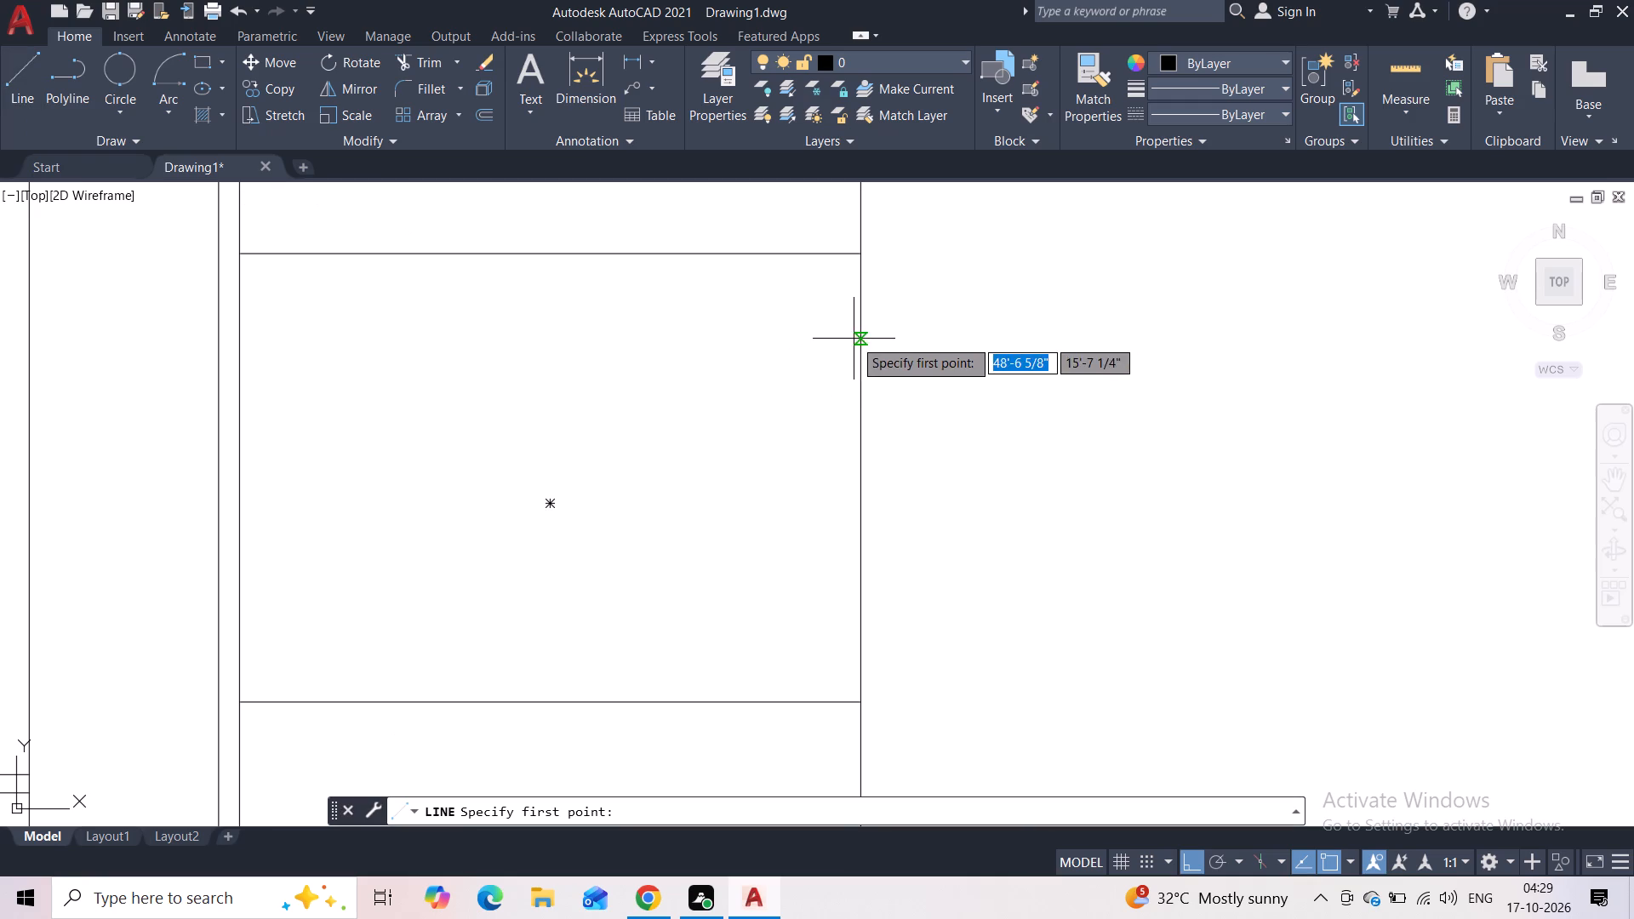
{"action": "left_click", "coordinate": [862, 334]}
{"action": "type", "text": "3.3\""}
{"action": "key", "text": "Return"}
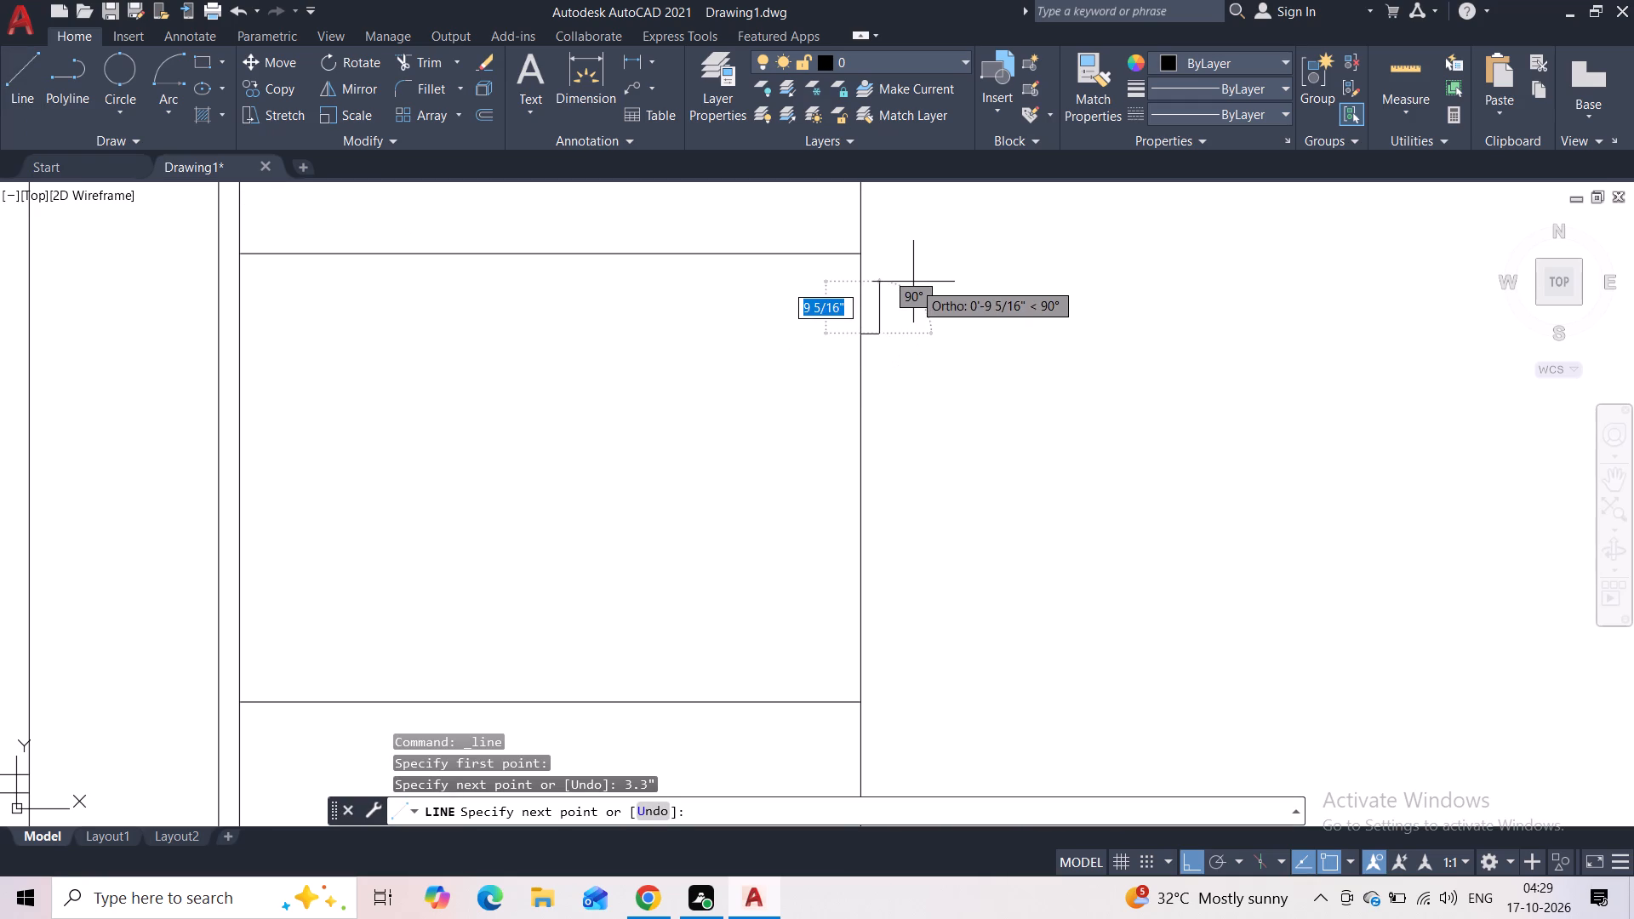
{"action": "key", "text": "Escape"}
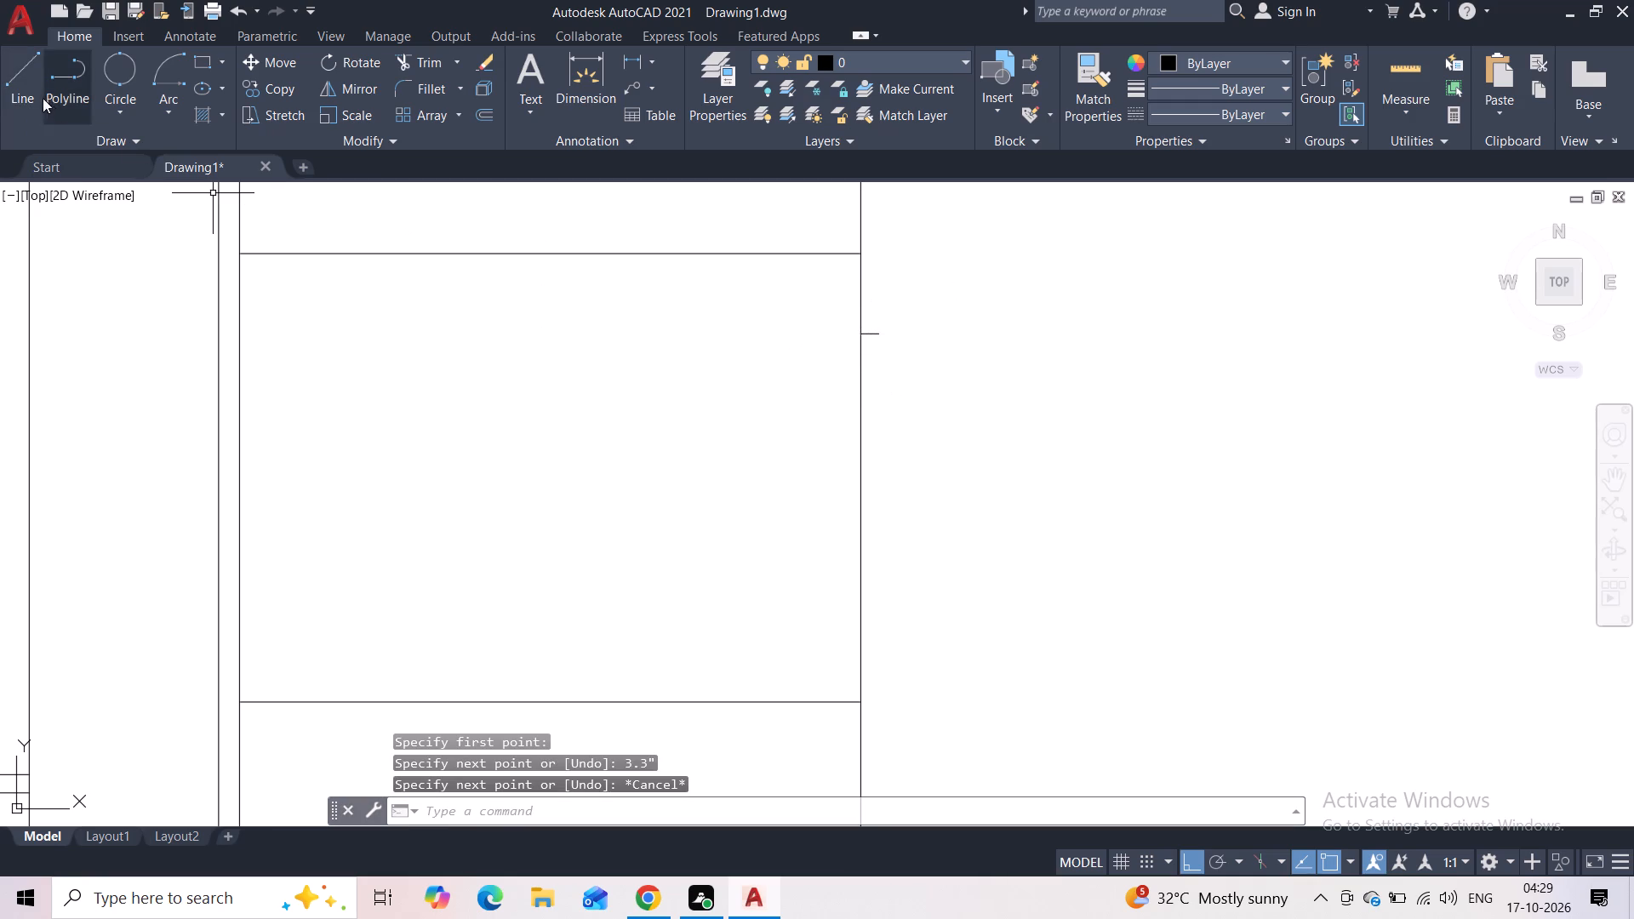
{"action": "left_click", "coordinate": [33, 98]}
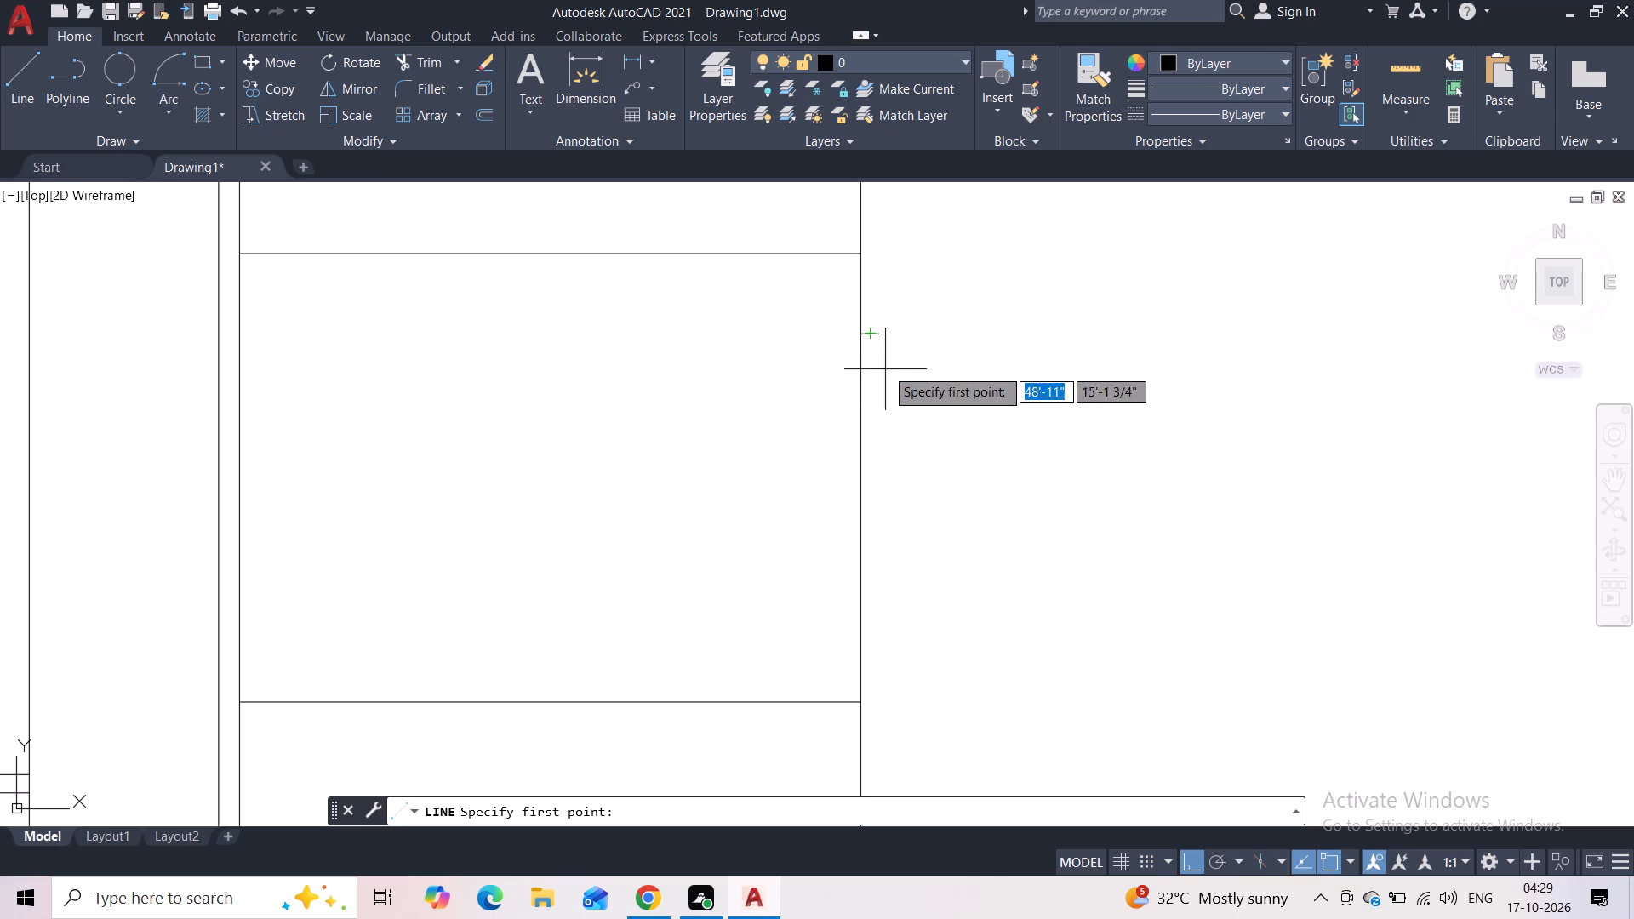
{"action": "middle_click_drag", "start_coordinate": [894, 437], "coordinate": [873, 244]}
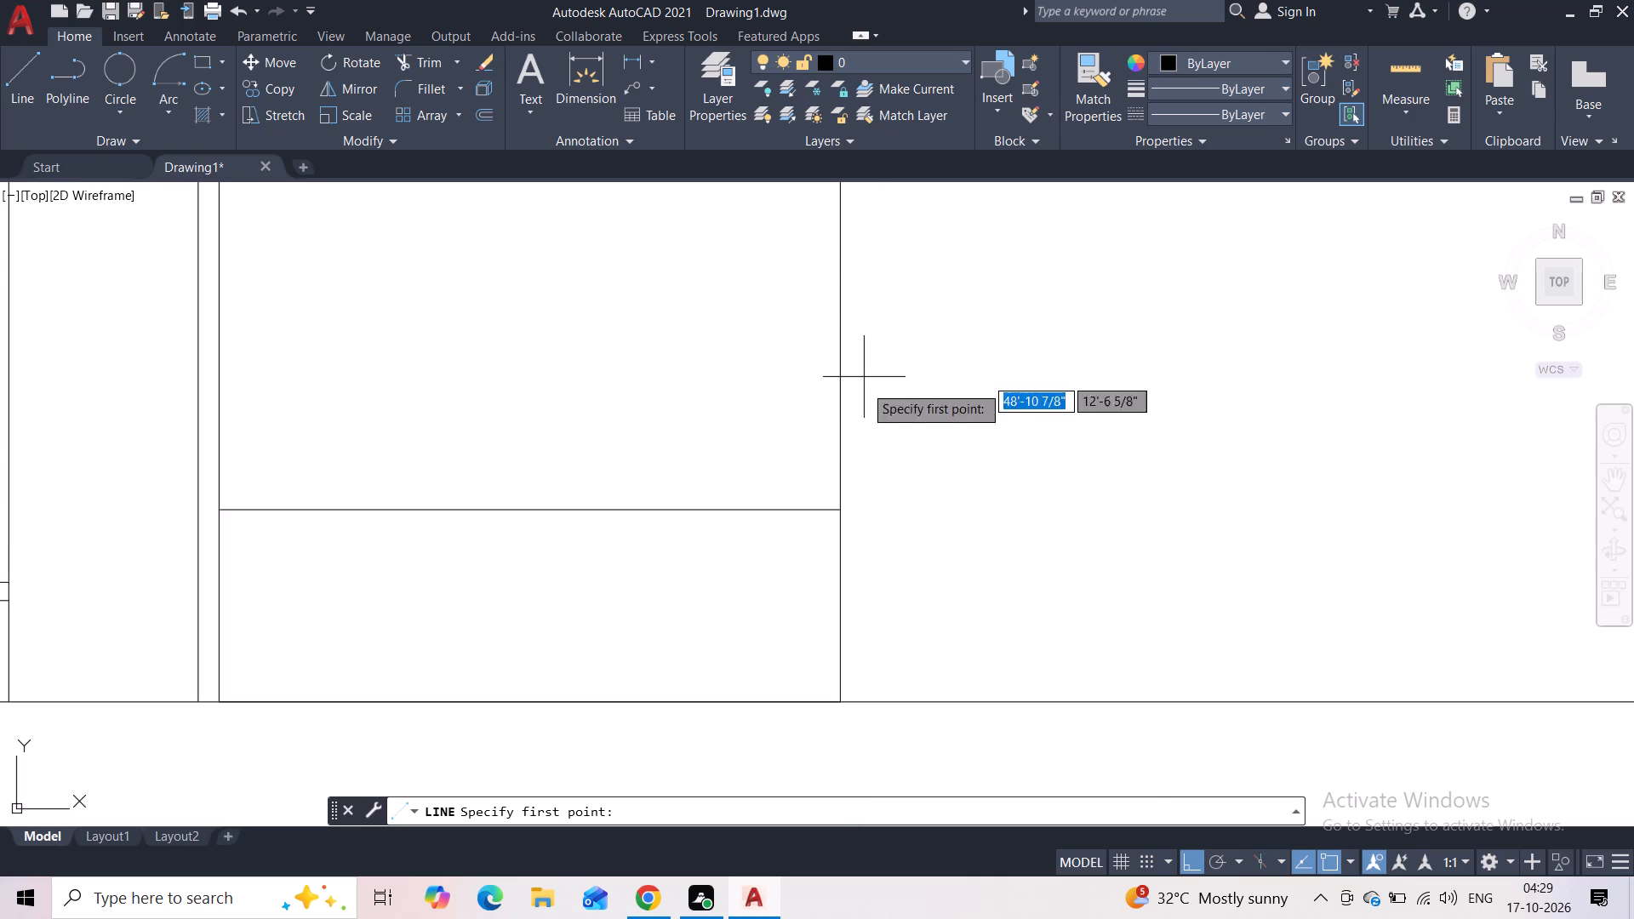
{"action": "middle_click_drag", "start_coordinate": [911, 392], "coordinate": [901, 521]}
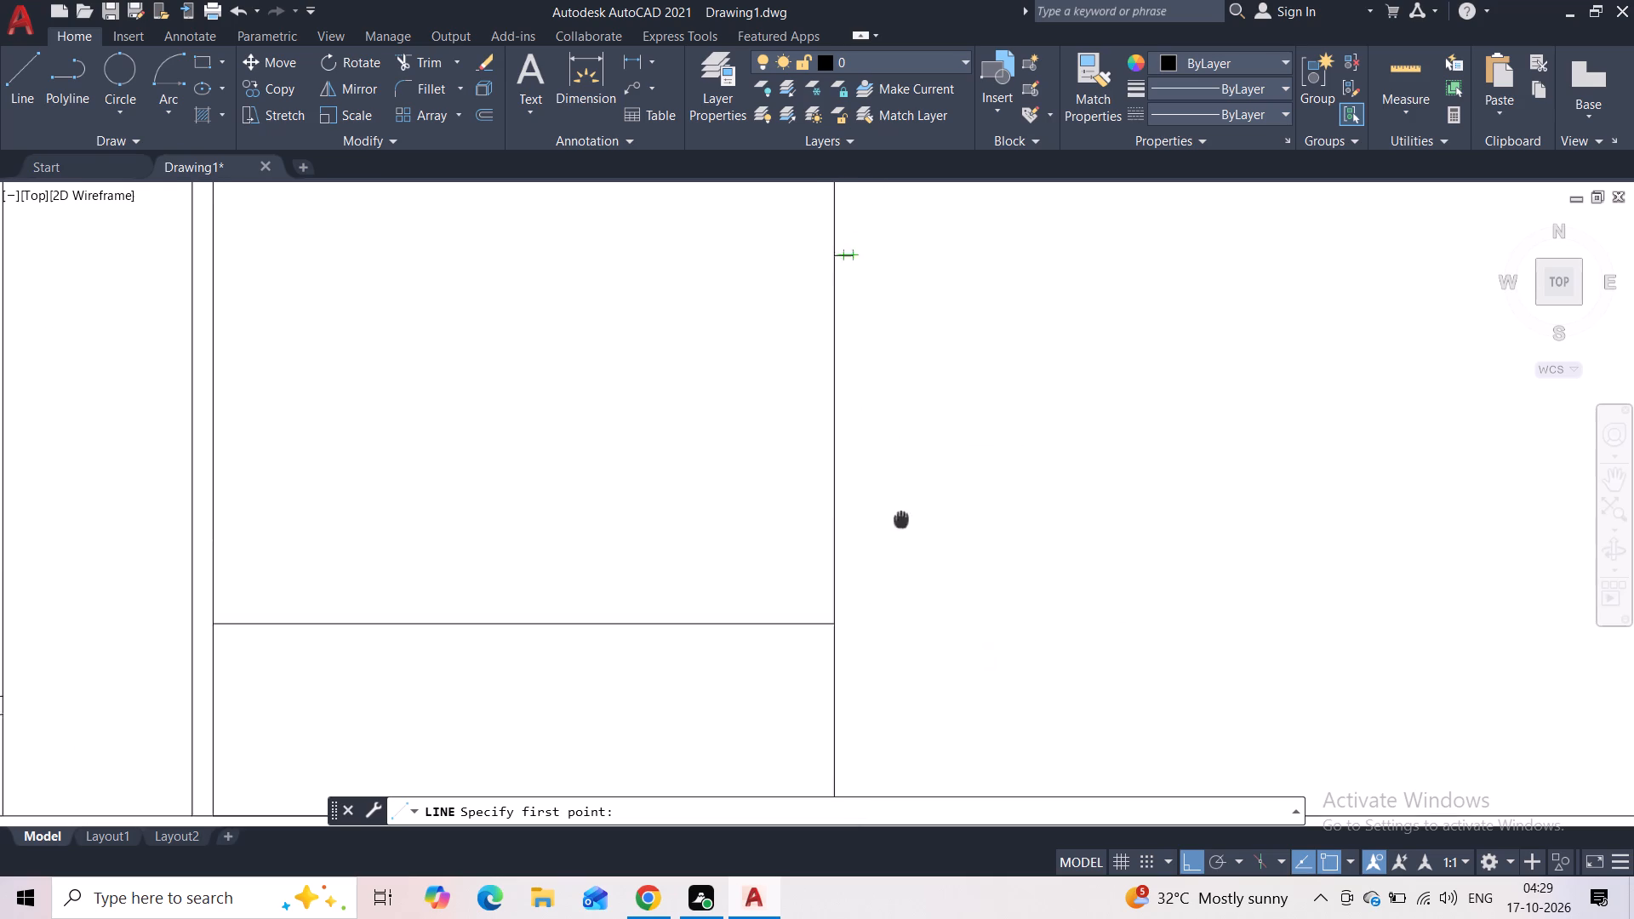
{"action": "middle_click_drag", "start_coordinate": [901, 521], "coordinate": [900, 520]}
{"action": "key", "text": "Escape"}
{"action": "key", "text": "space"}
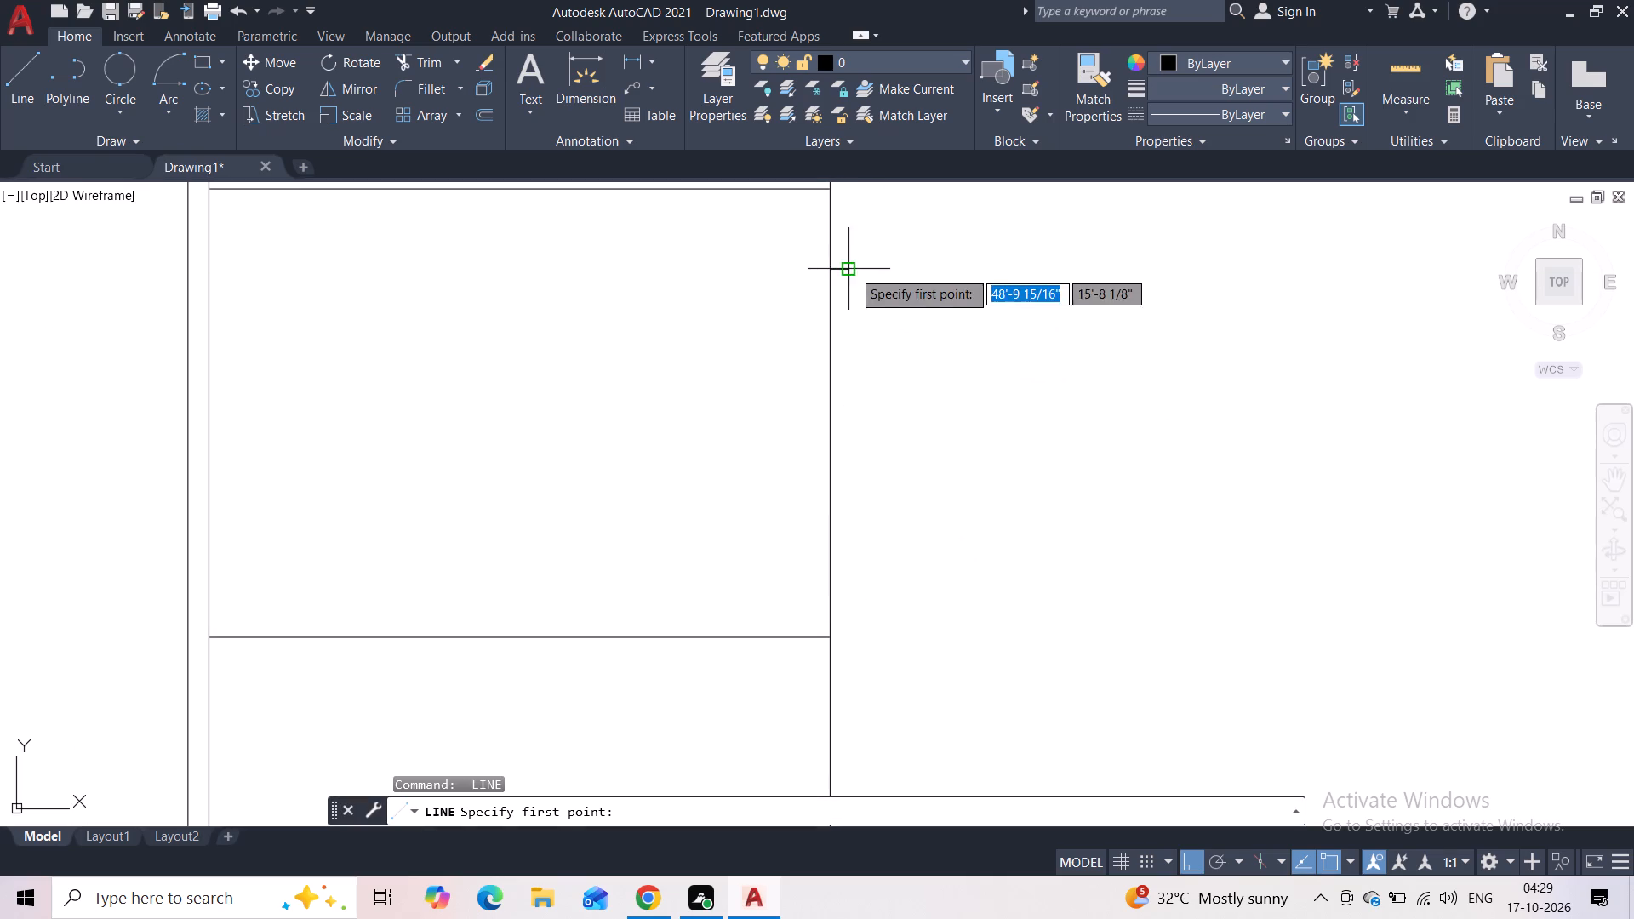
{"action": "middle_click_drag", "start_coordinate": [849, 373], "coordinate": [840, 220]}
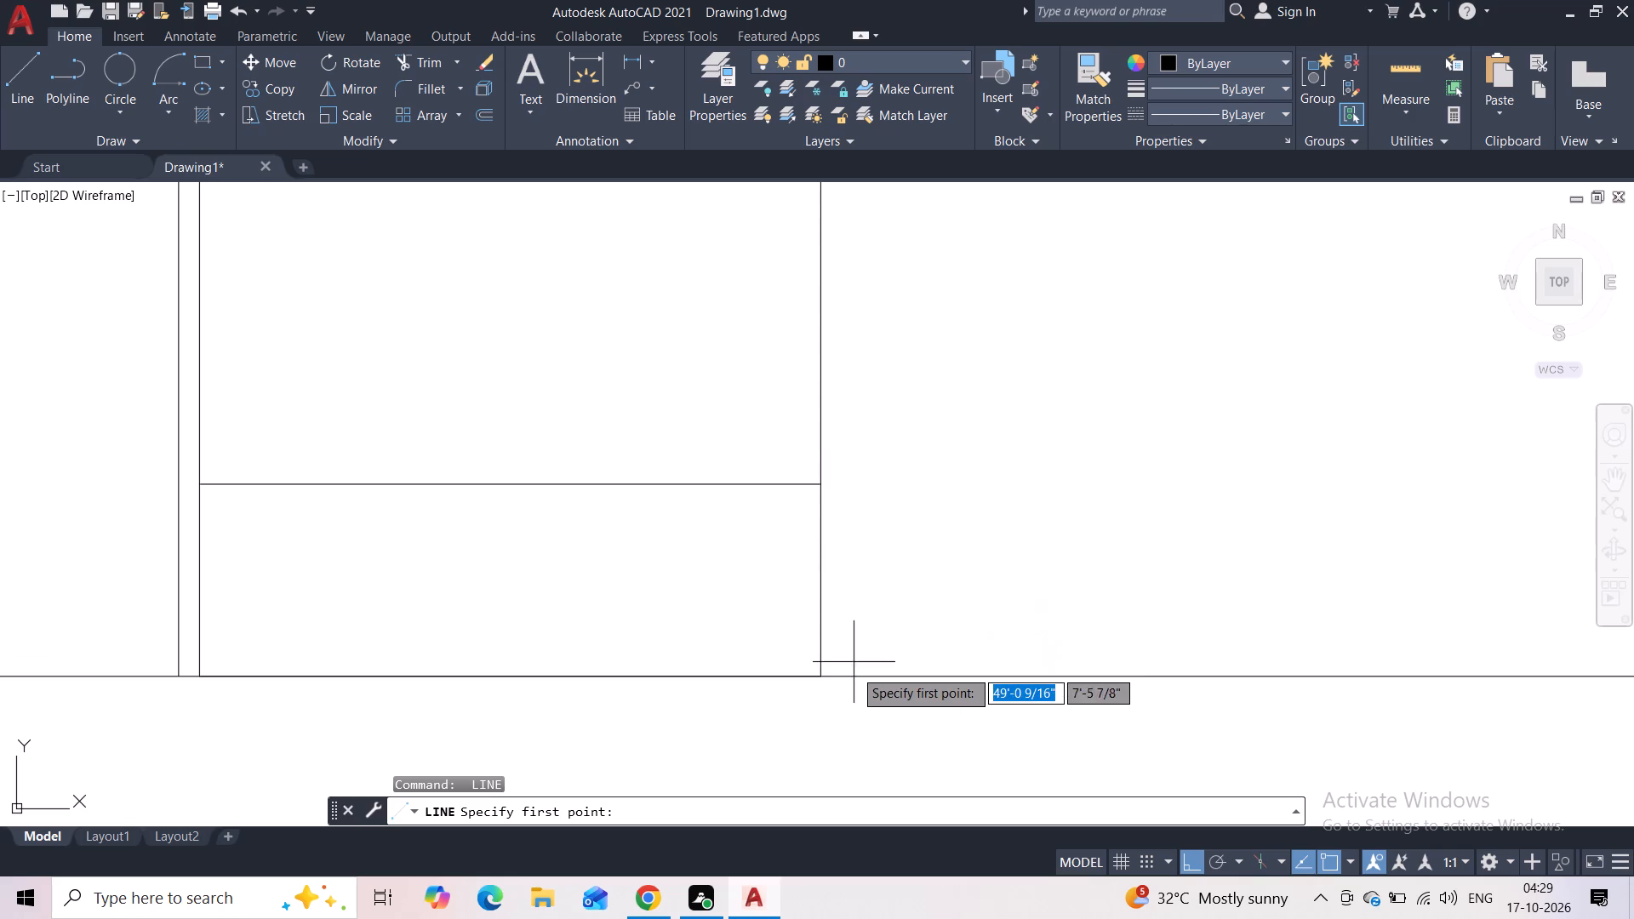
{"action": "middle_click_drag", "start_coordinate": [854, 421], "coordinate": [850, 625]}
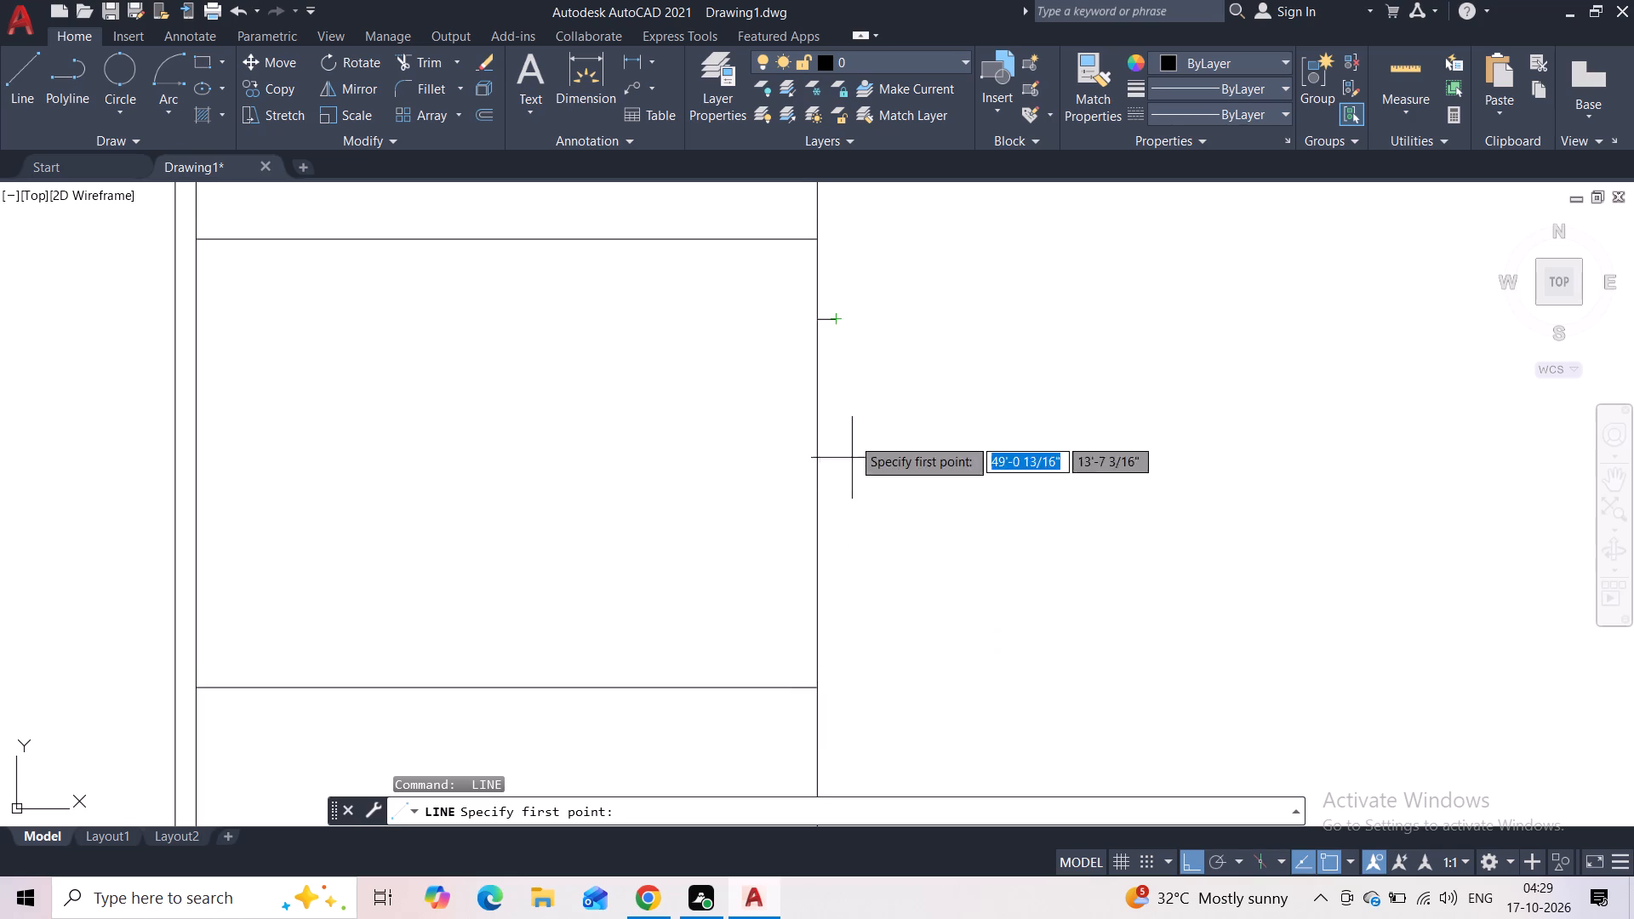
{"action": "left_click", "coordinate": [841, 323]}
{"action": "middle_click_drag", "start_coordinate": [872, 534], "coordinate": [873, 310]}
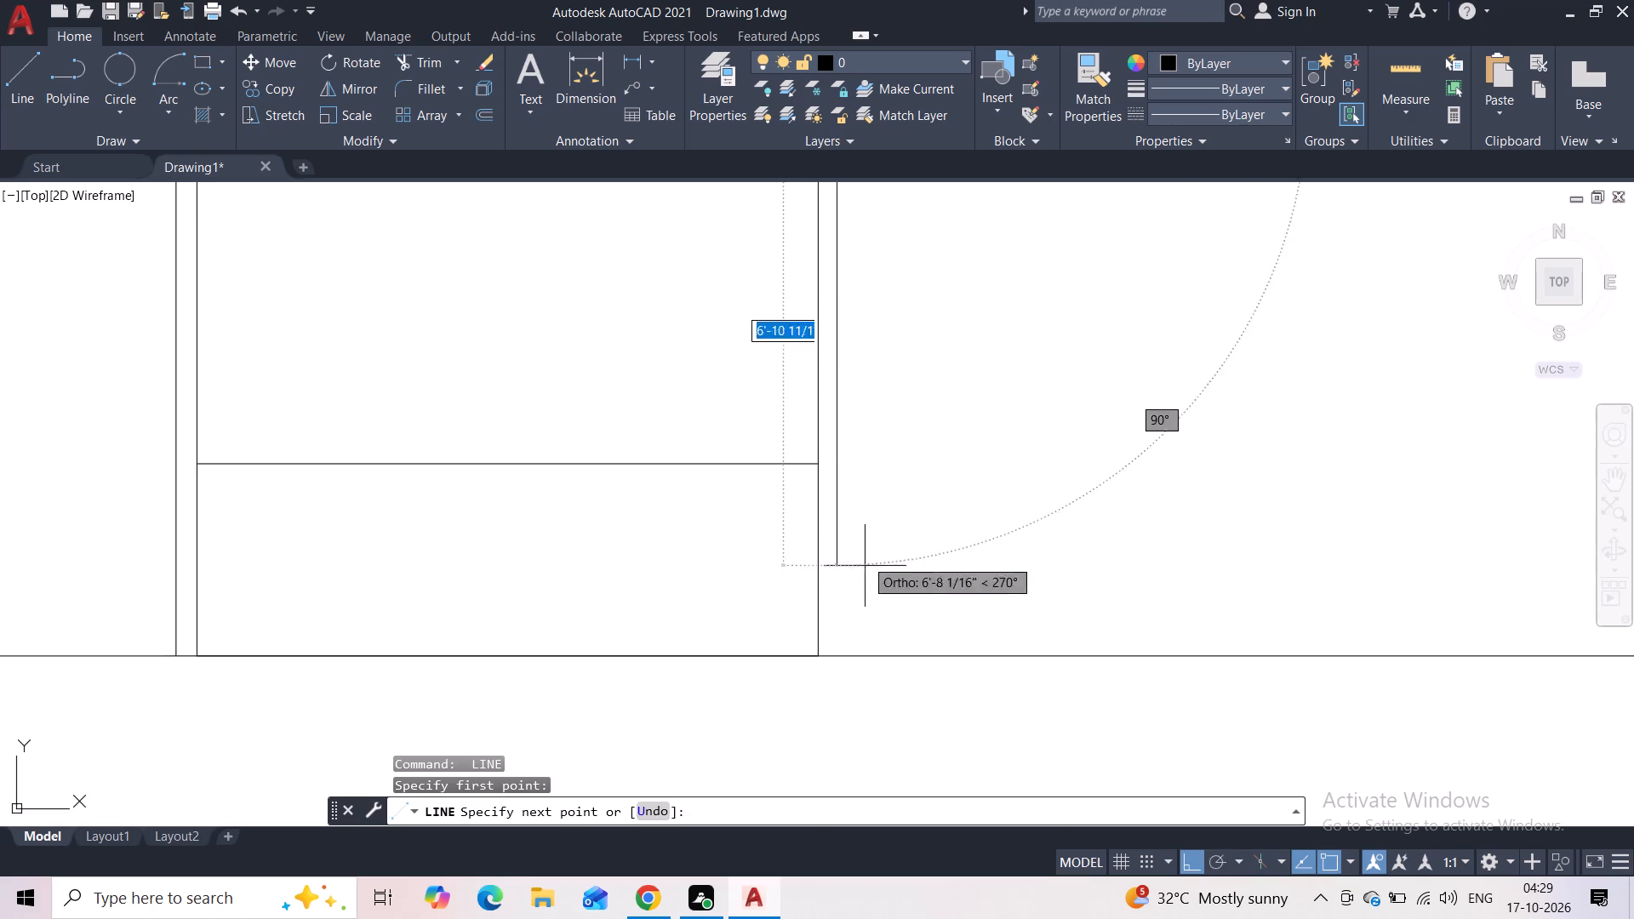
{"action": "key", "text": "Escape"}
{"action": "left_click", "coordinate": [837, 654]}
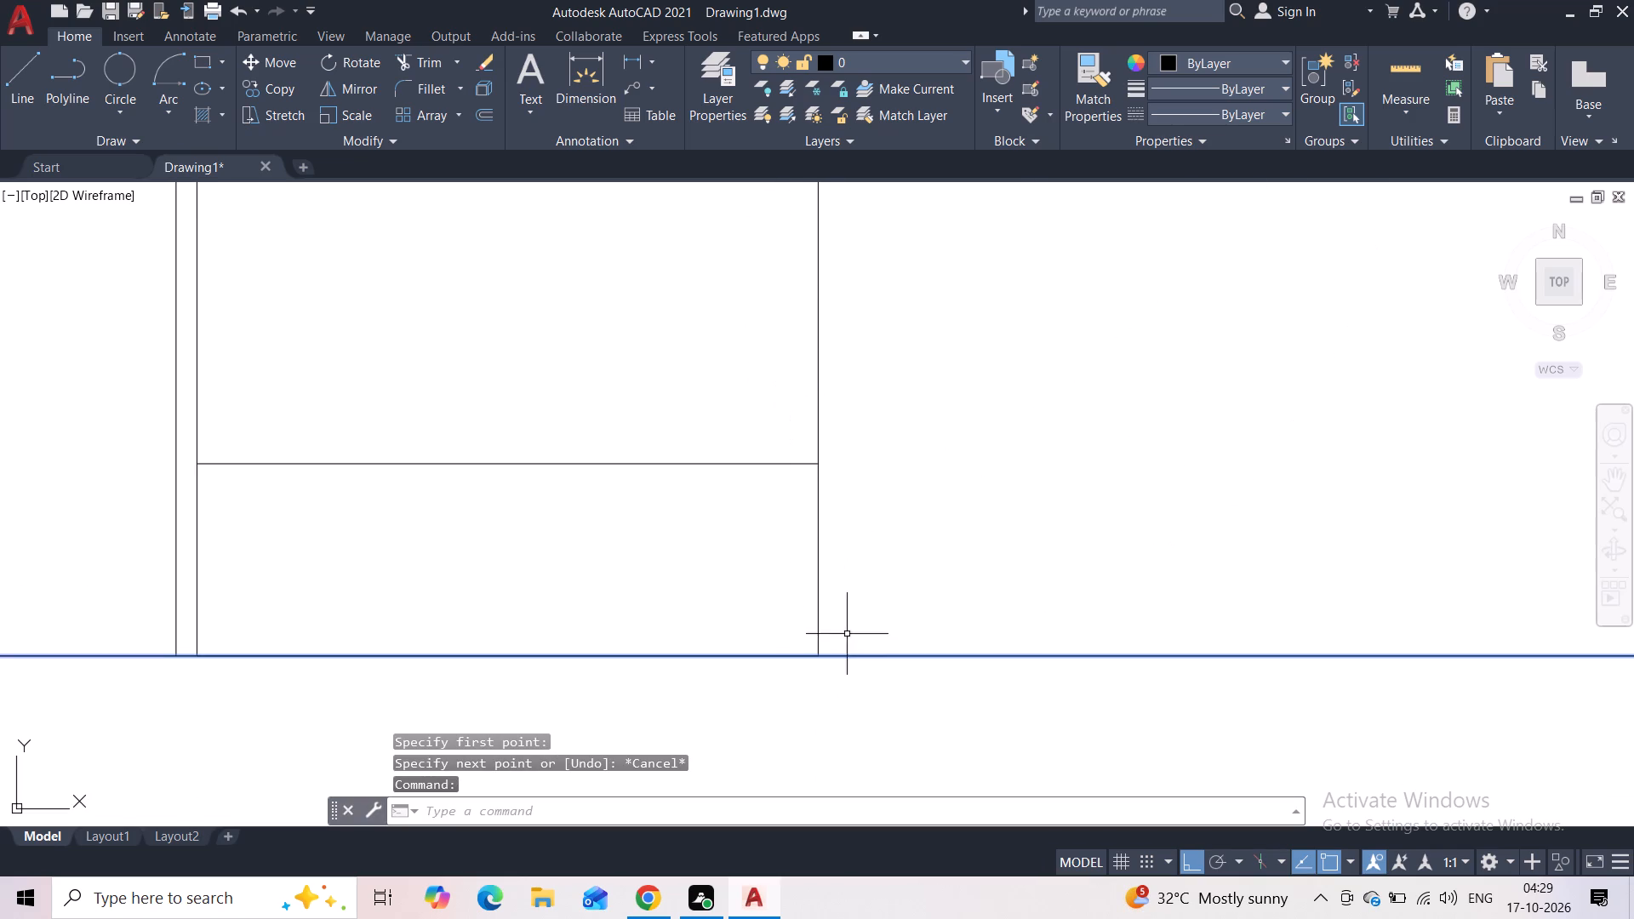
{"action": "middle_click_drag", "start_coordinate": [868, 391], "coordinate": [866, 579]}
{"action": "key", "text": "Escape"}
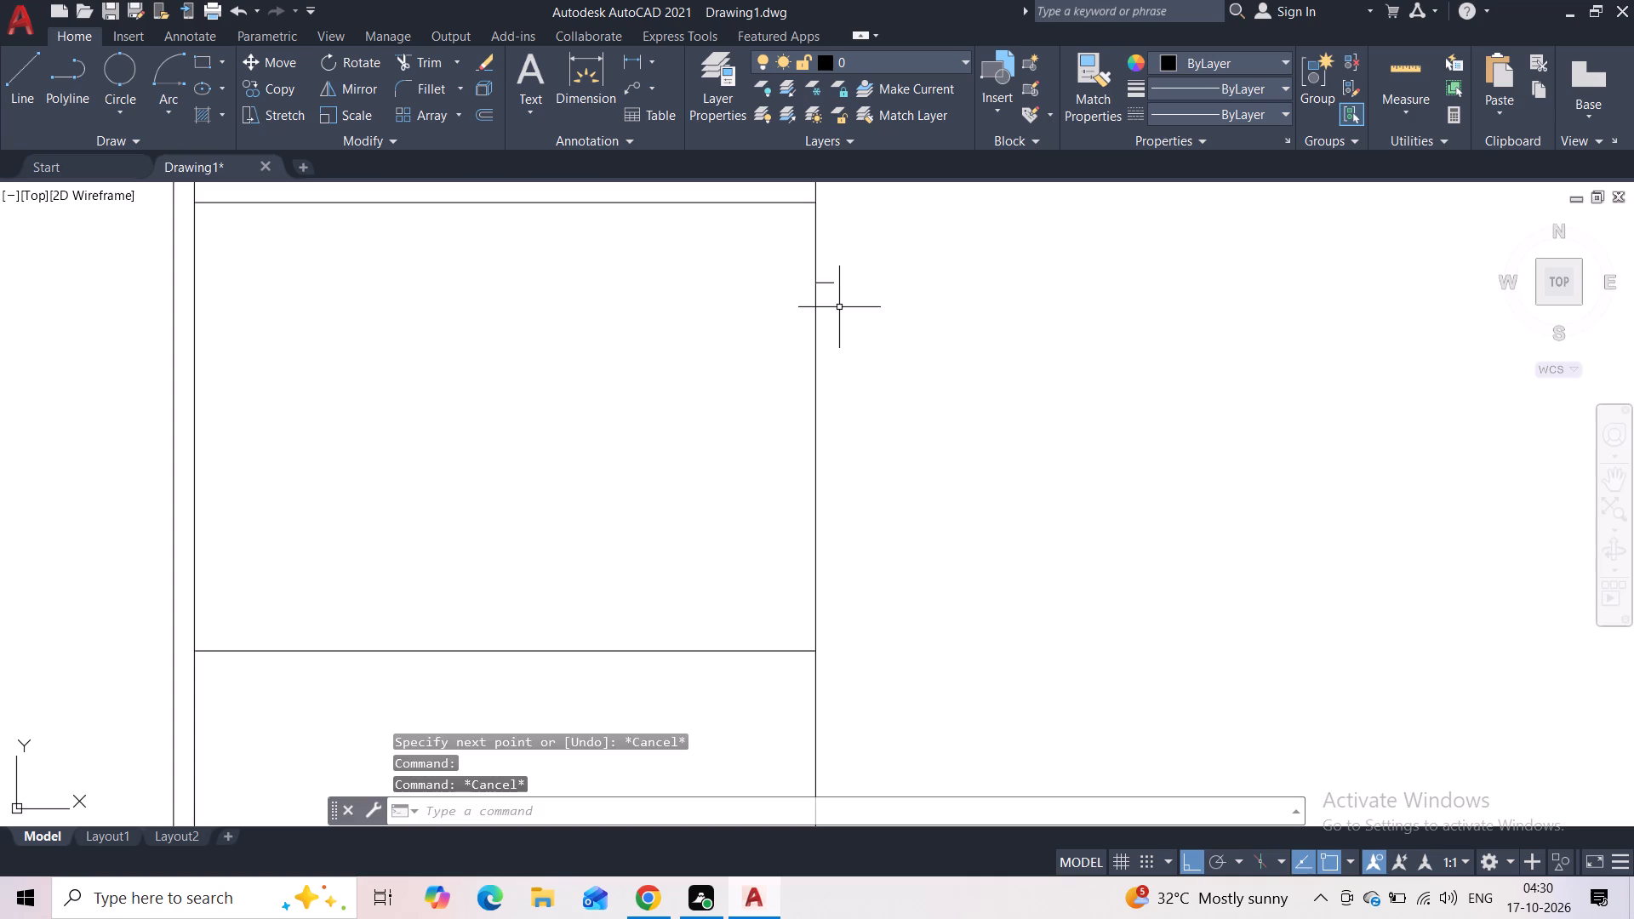
Draw a vertical line from the outer end of the 3.3" guide line down to the ground line.
{"action": "key", "text": "space"}
{"action": "left_click", "coordinate": [836, 288]}
{"action": "middle_click_drag", "start_coordinate": [853, 541], "coordinate": [856, 294]}
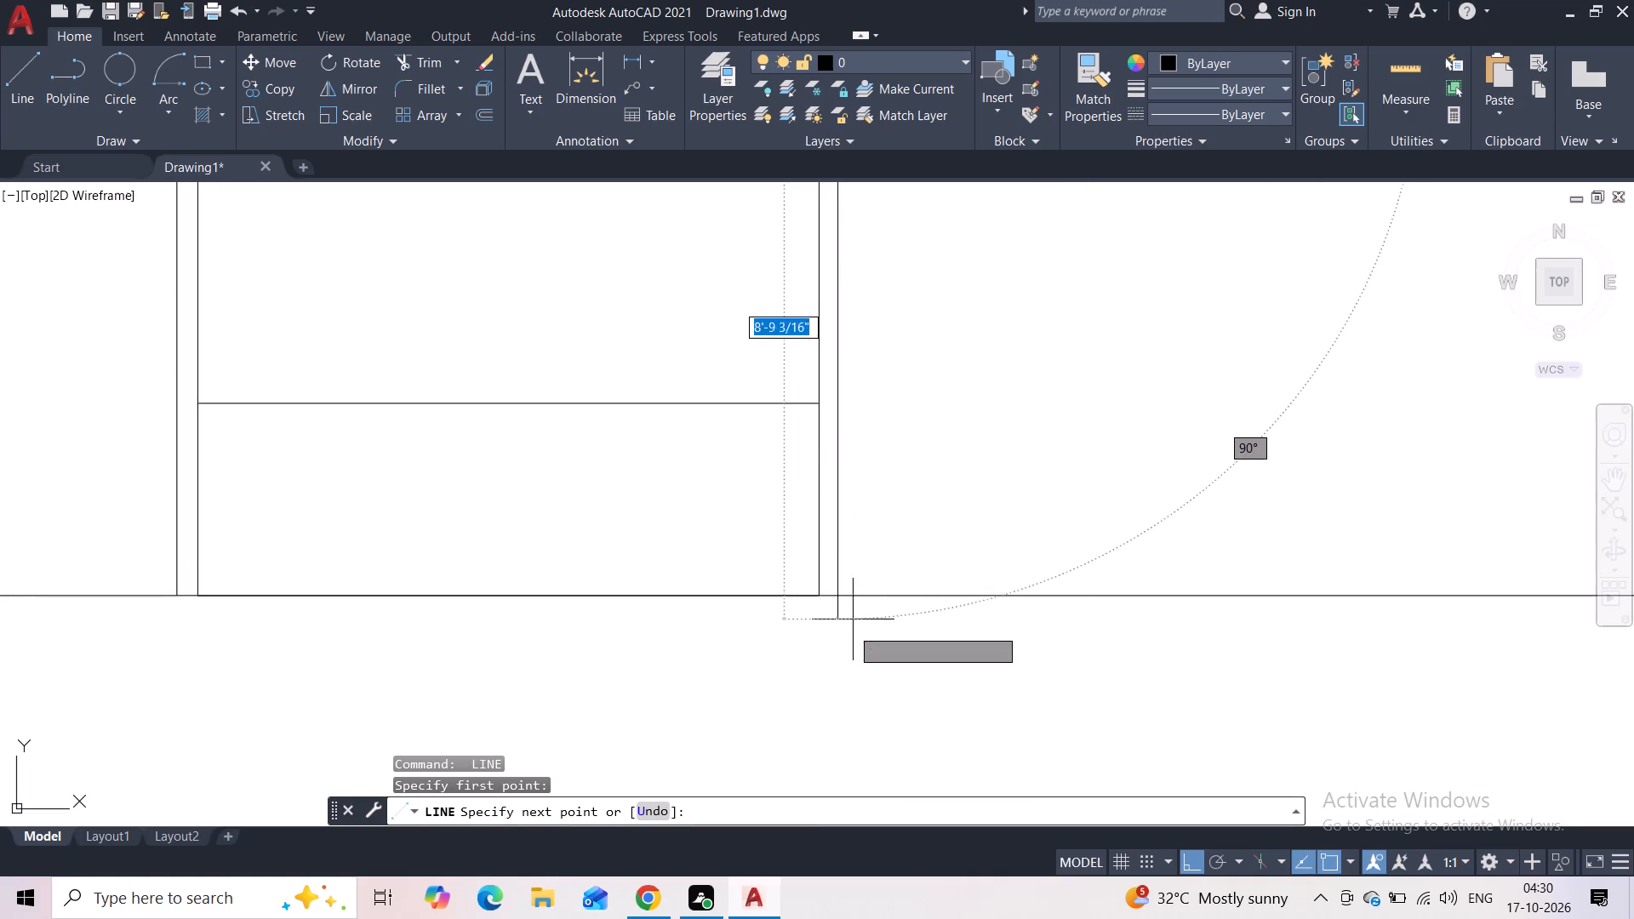
{"action": "left_click", "coordinate": [846, 596]}
{"action": "key", "text": "Escape"}
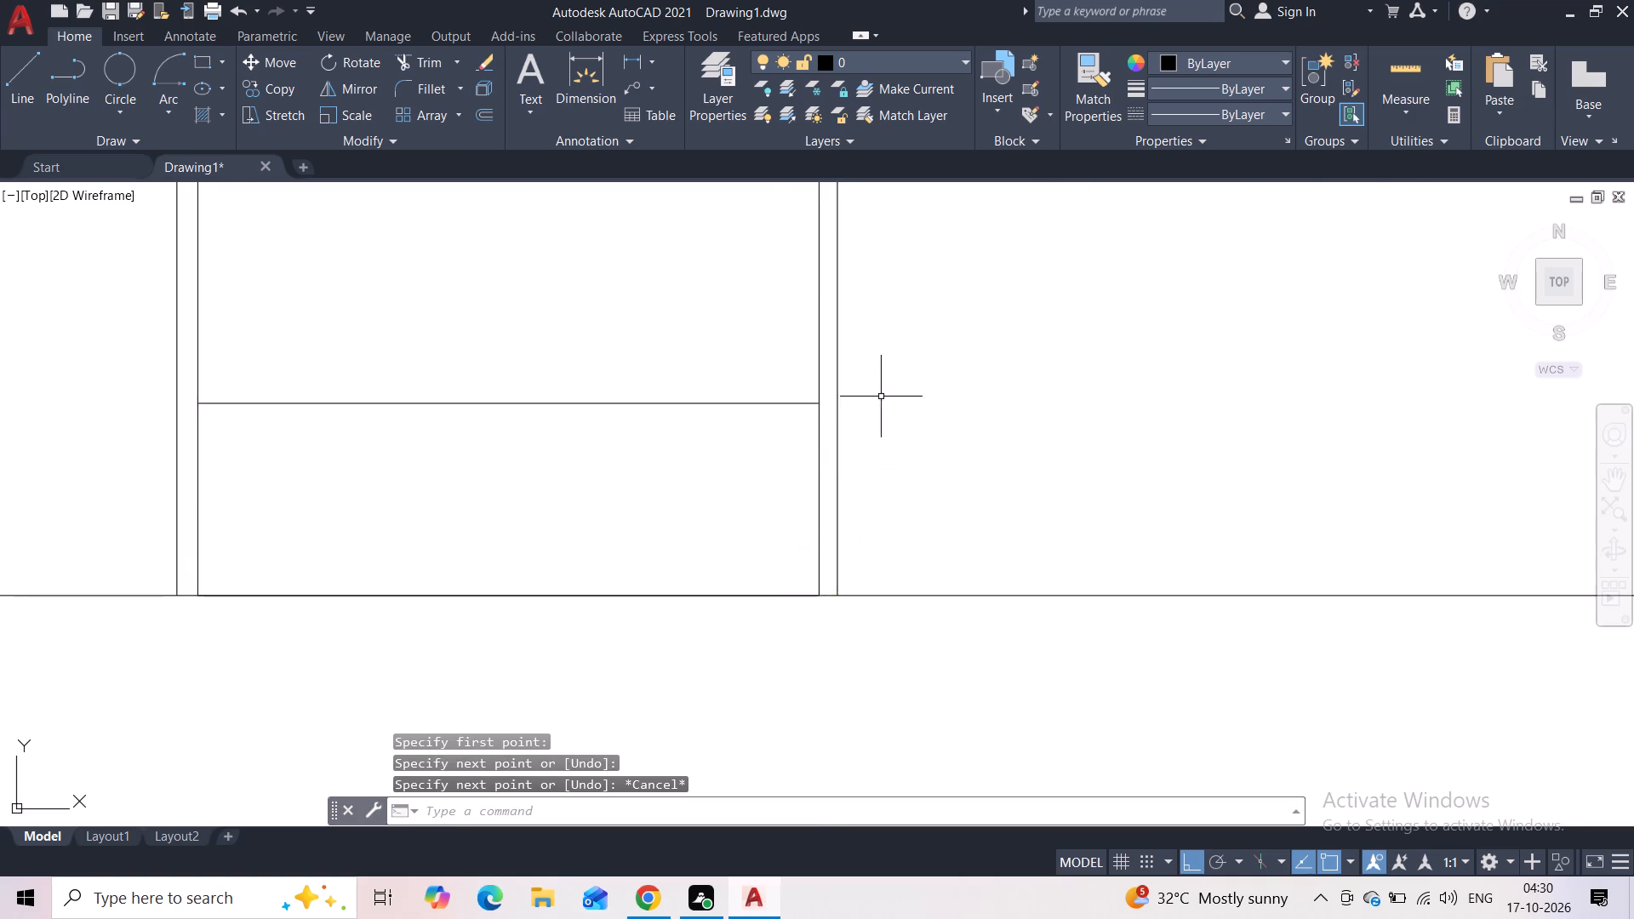
Draw connected lines 3" up from the banded opening's top edge, across past its right corner, and down to the outer vertical line.
{"action": "middle_click_drag", "start_coordinate": [881, 397], "coordinate": [859, 743]}
{"action": "middle_click_drag", "start_coordinate": [865, 488], "coordinate": [865, 594]}
{"action": "scroll", "coordinate": [854, 452], "scroll_direction": "down", "scroll_amount": 1}
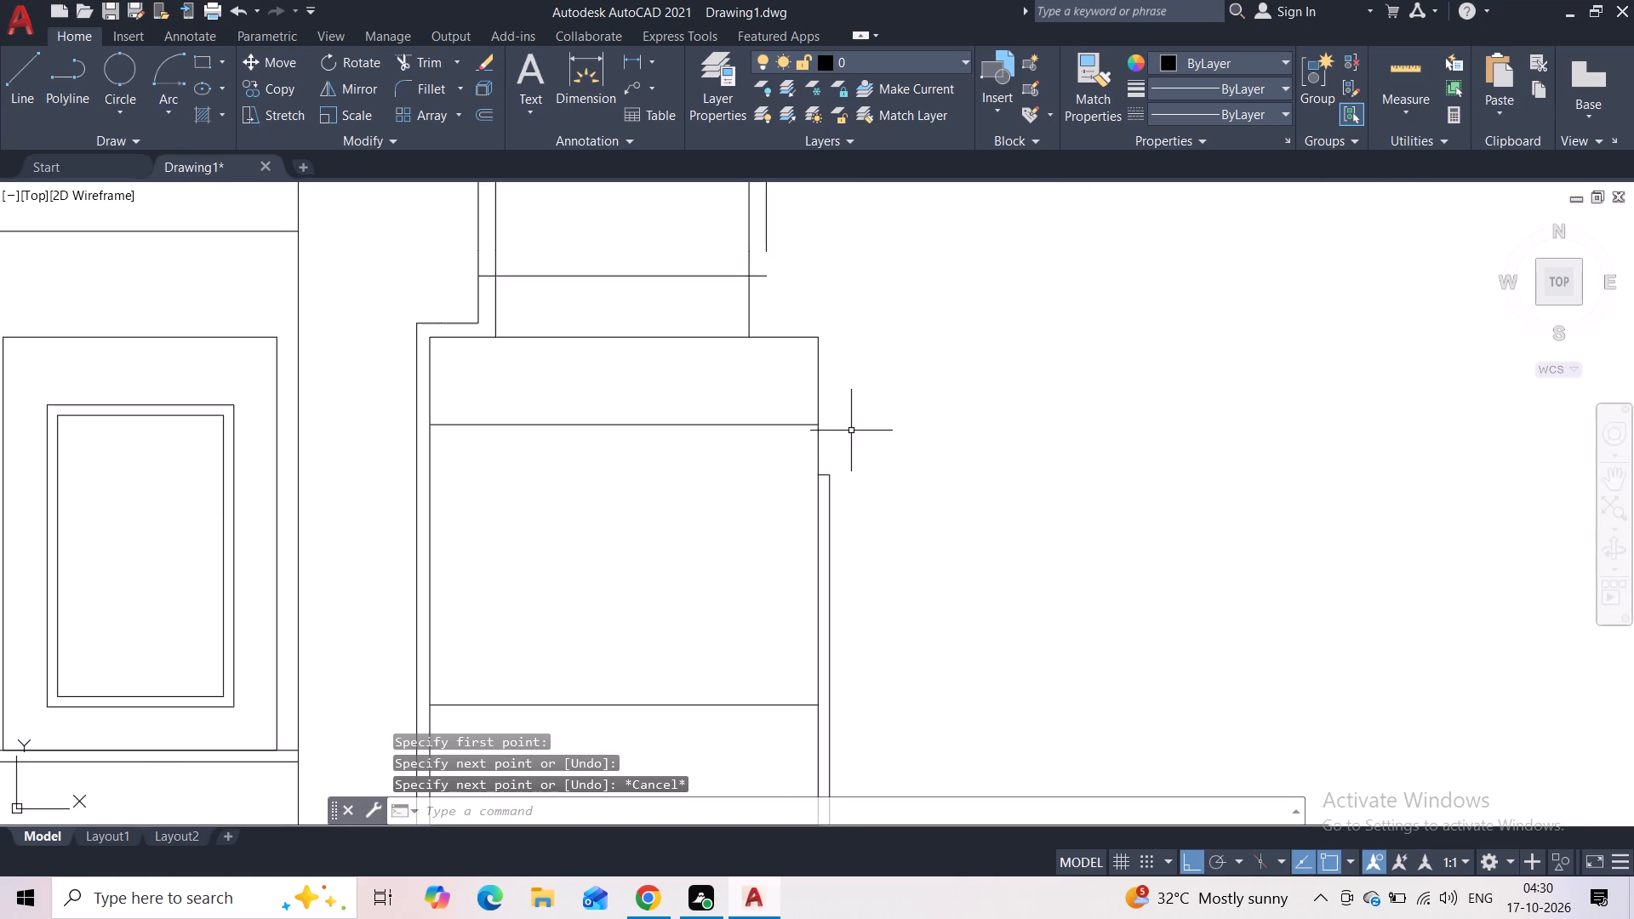
{"action": "key", "text": "space"}
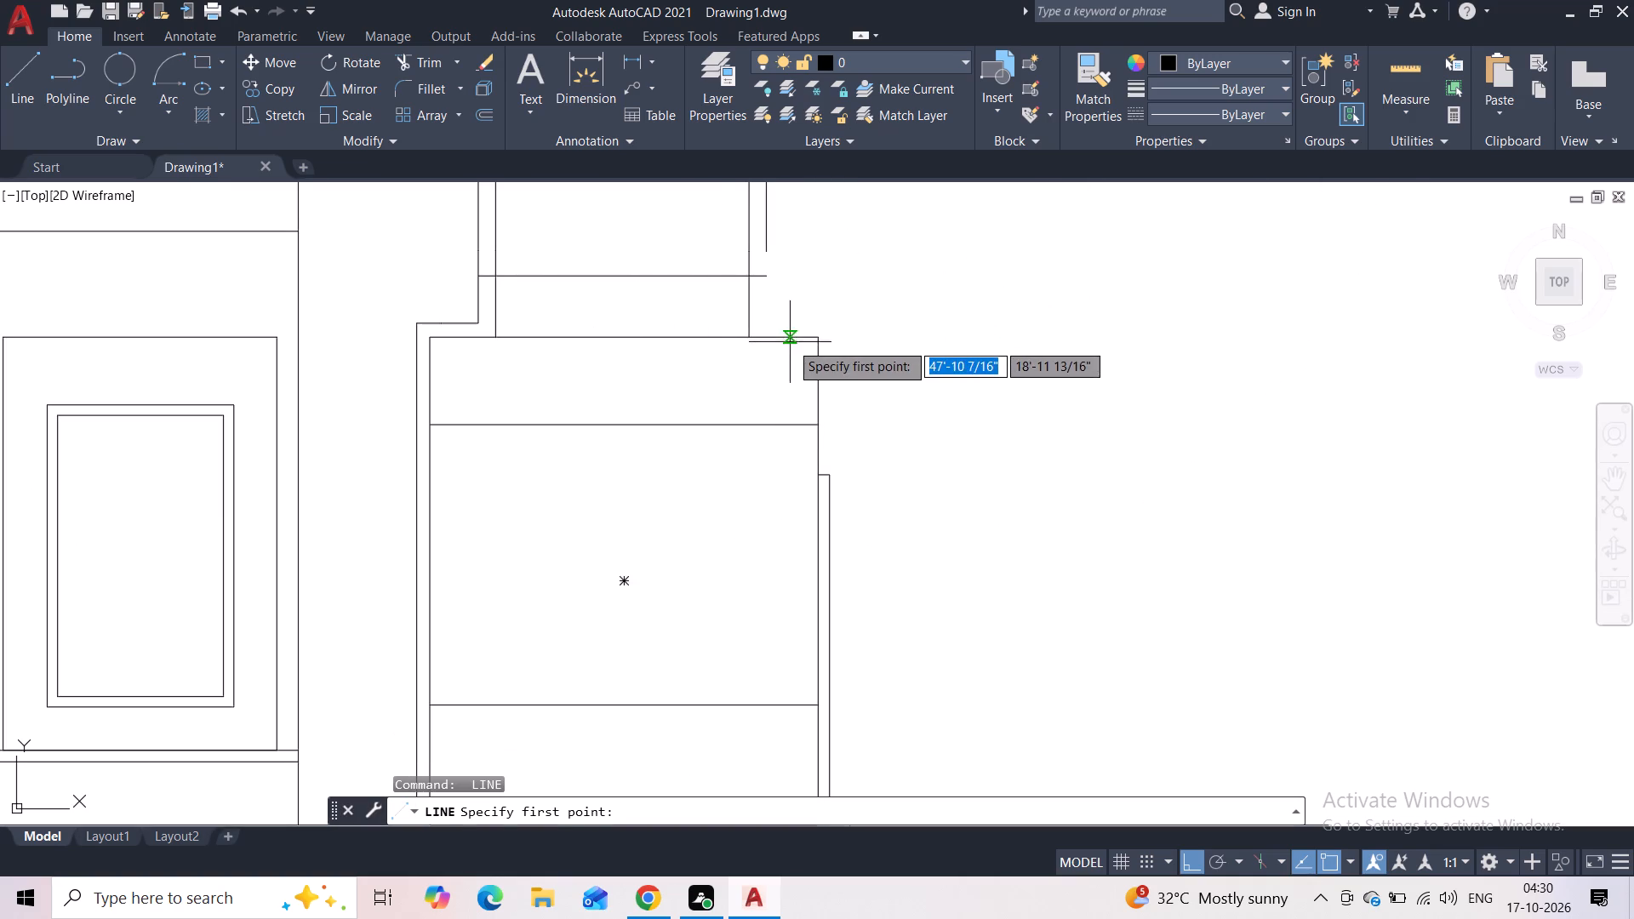
{"action": "scroll", "coordinate": [790, 342], "scroll_direction": "up", "scroll_amount": 2}
{"action": "left_click", "coordinate": [785, 326]}
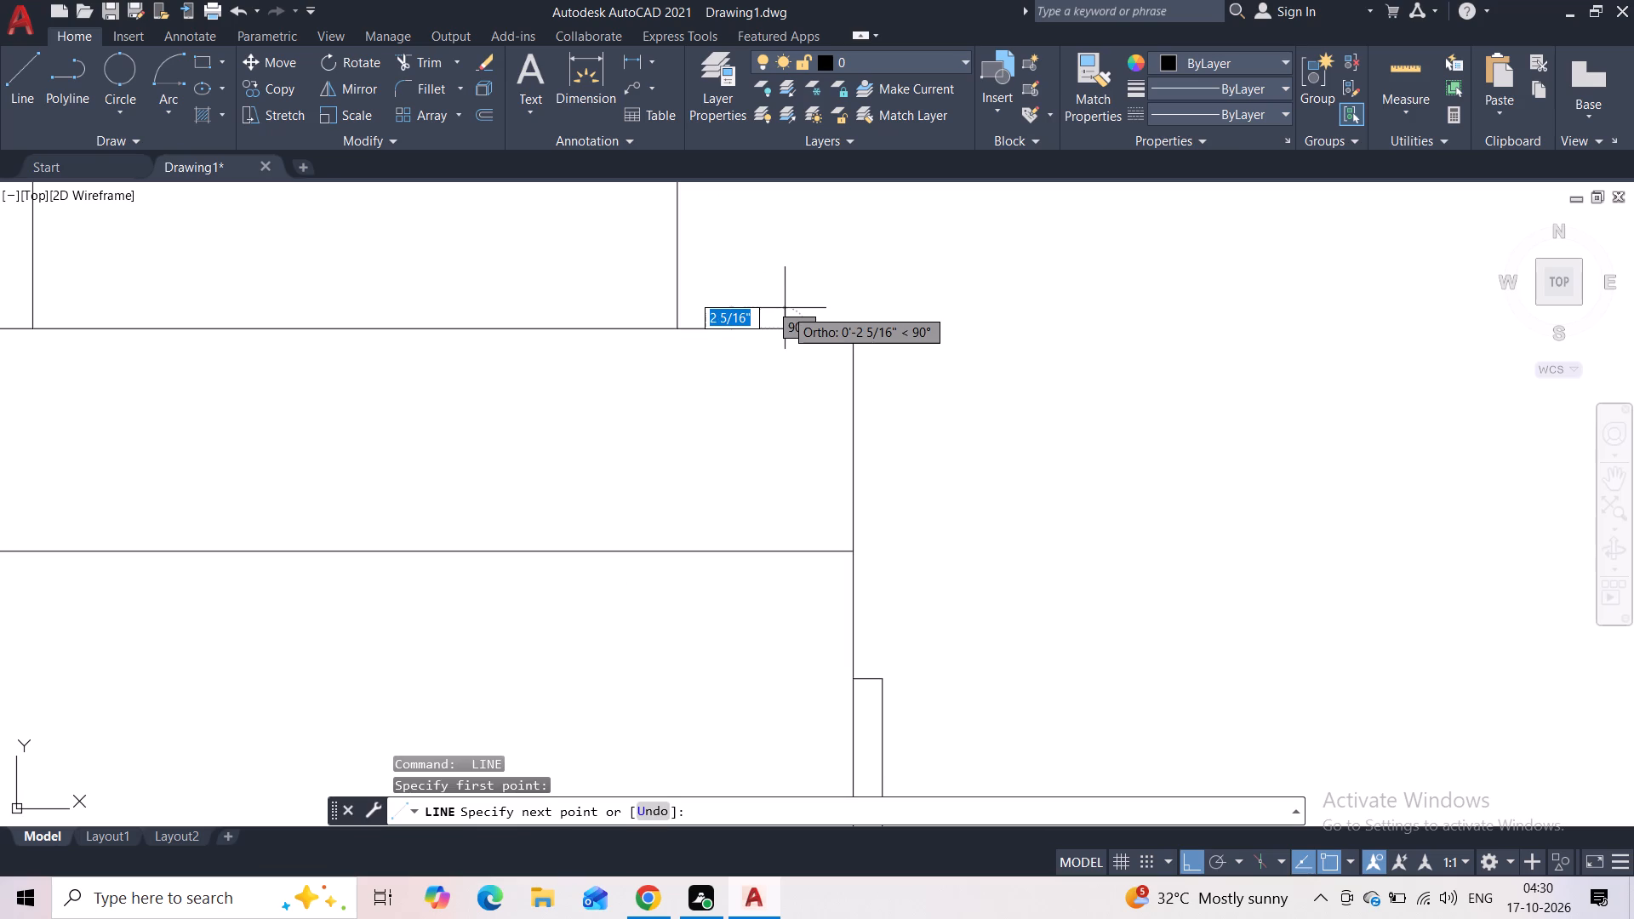
{"action": "key", "text": "3"}
{"action": "key", "text": "shift+quotedbl"}
{"action": "key", "text": "Return"}
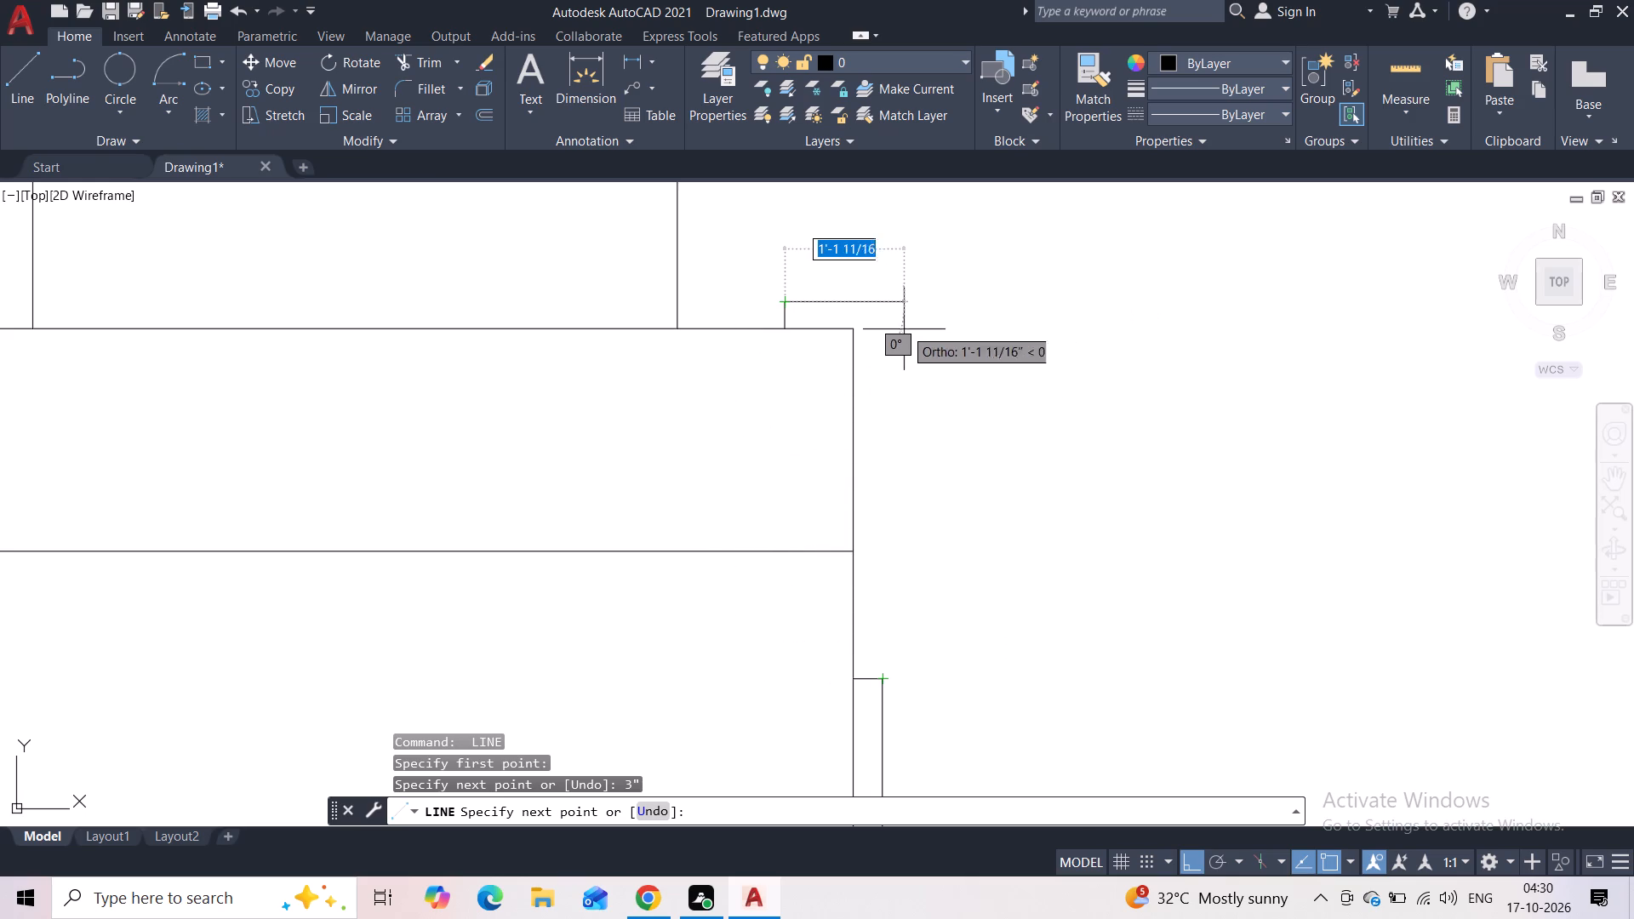
{"action": "left_click", "coordinate": [883, 301]}
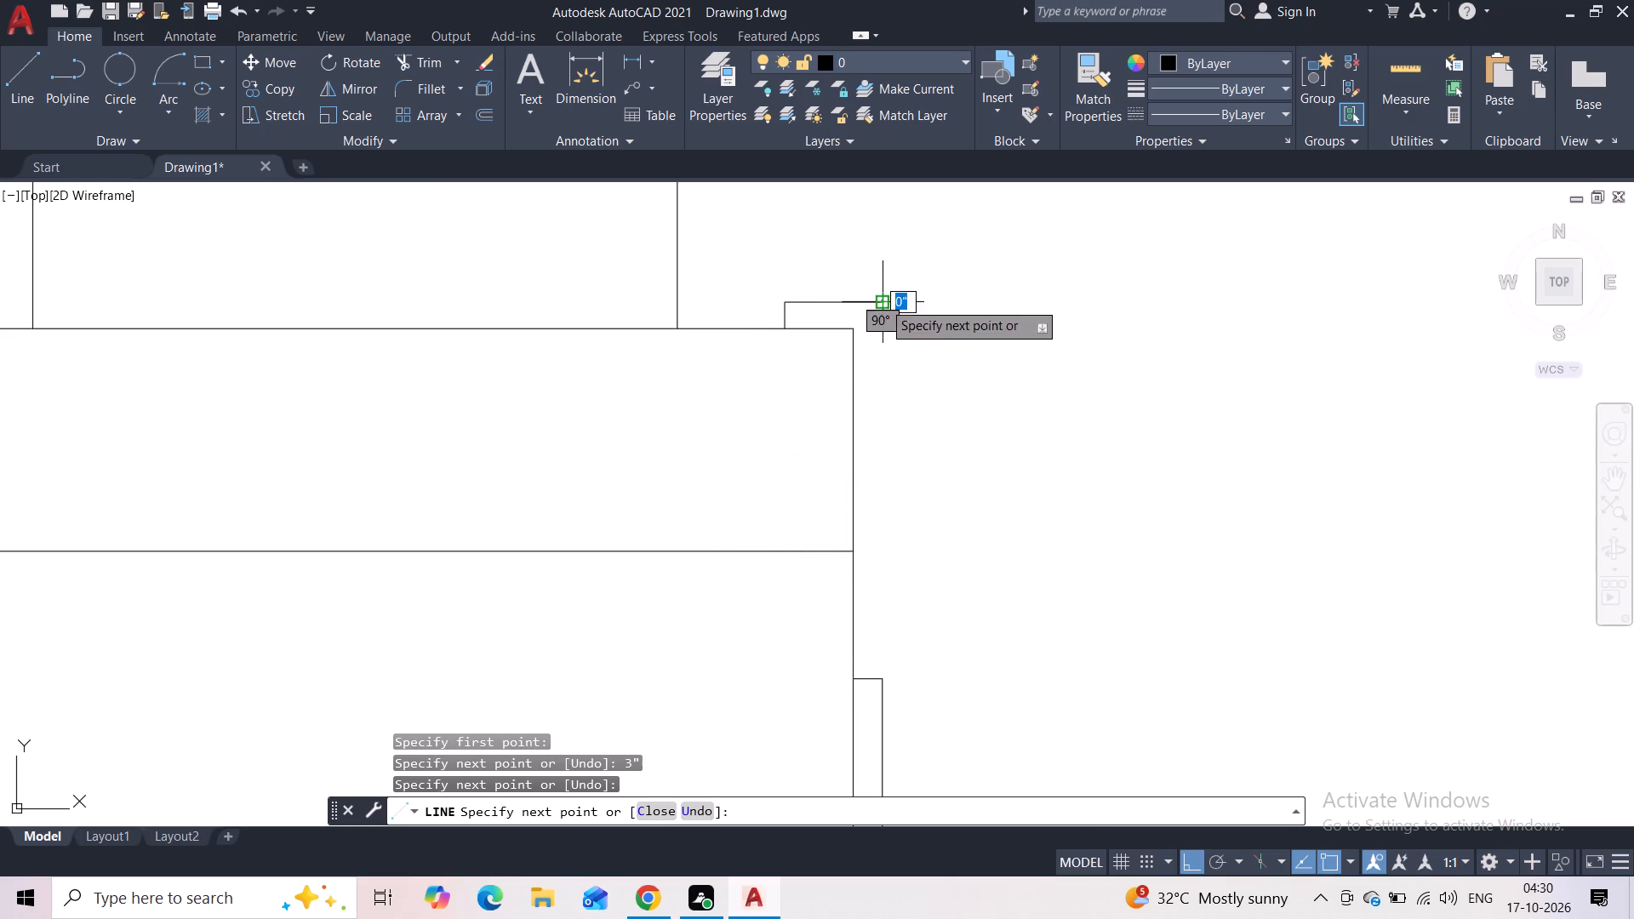
{"action": "left_click", "coordinate": [877, 679]}
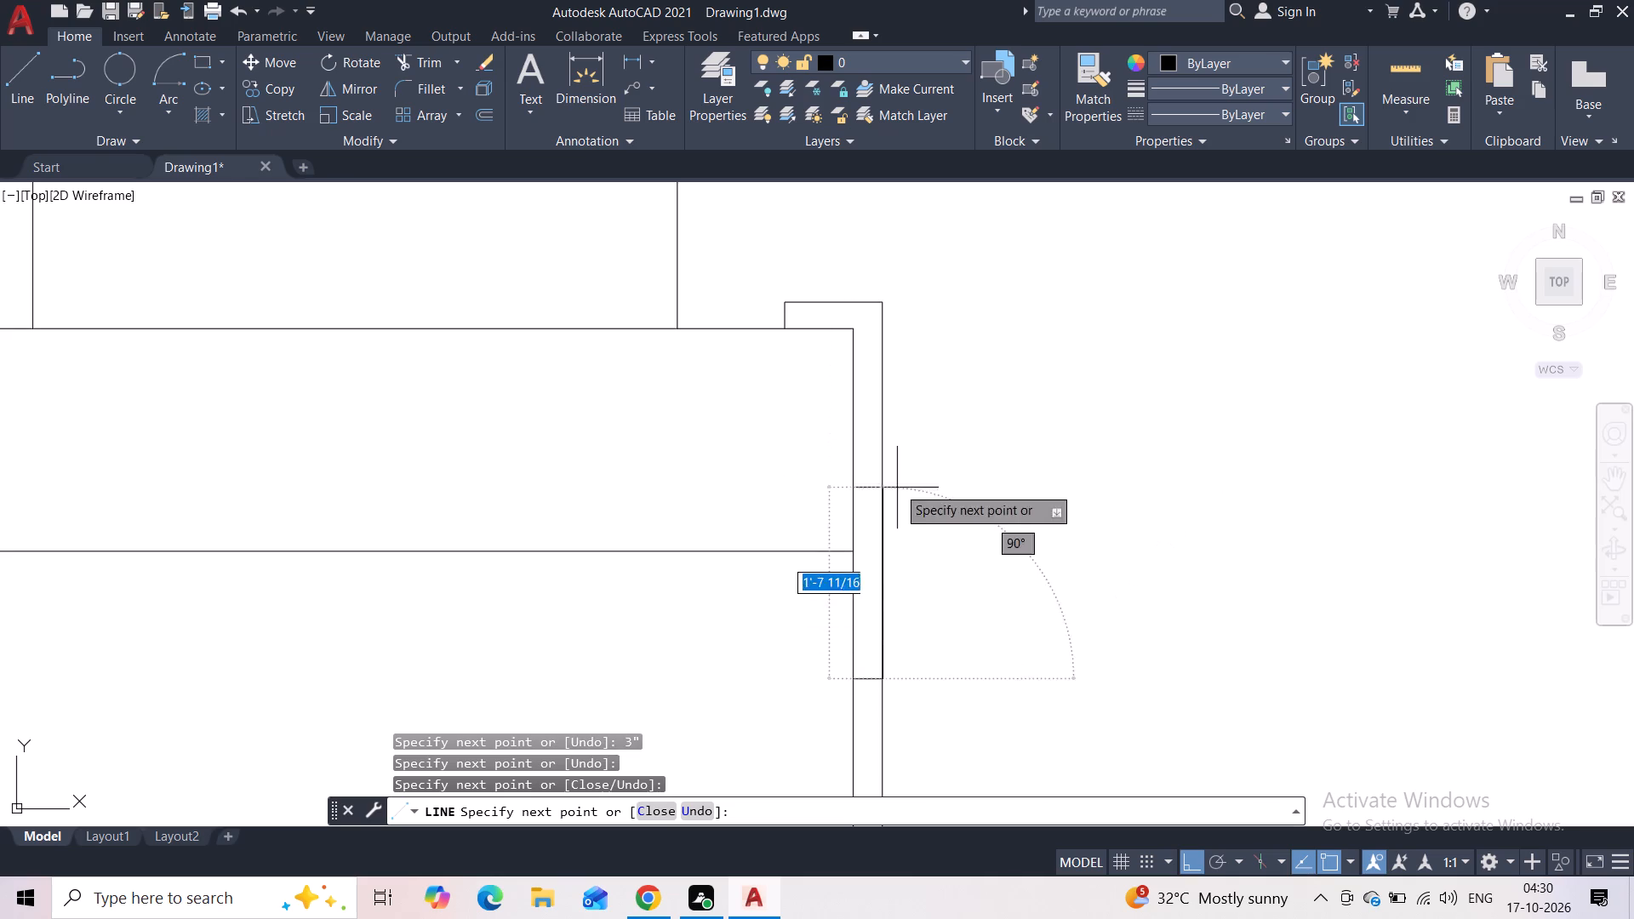
{"action": "key", "text": "Escape"}
Erase the 3.3" horizontal guide line and the 3" vertical guide line beside the banded opening.
{"action": "left_click", "coordinate": [870, 676]}
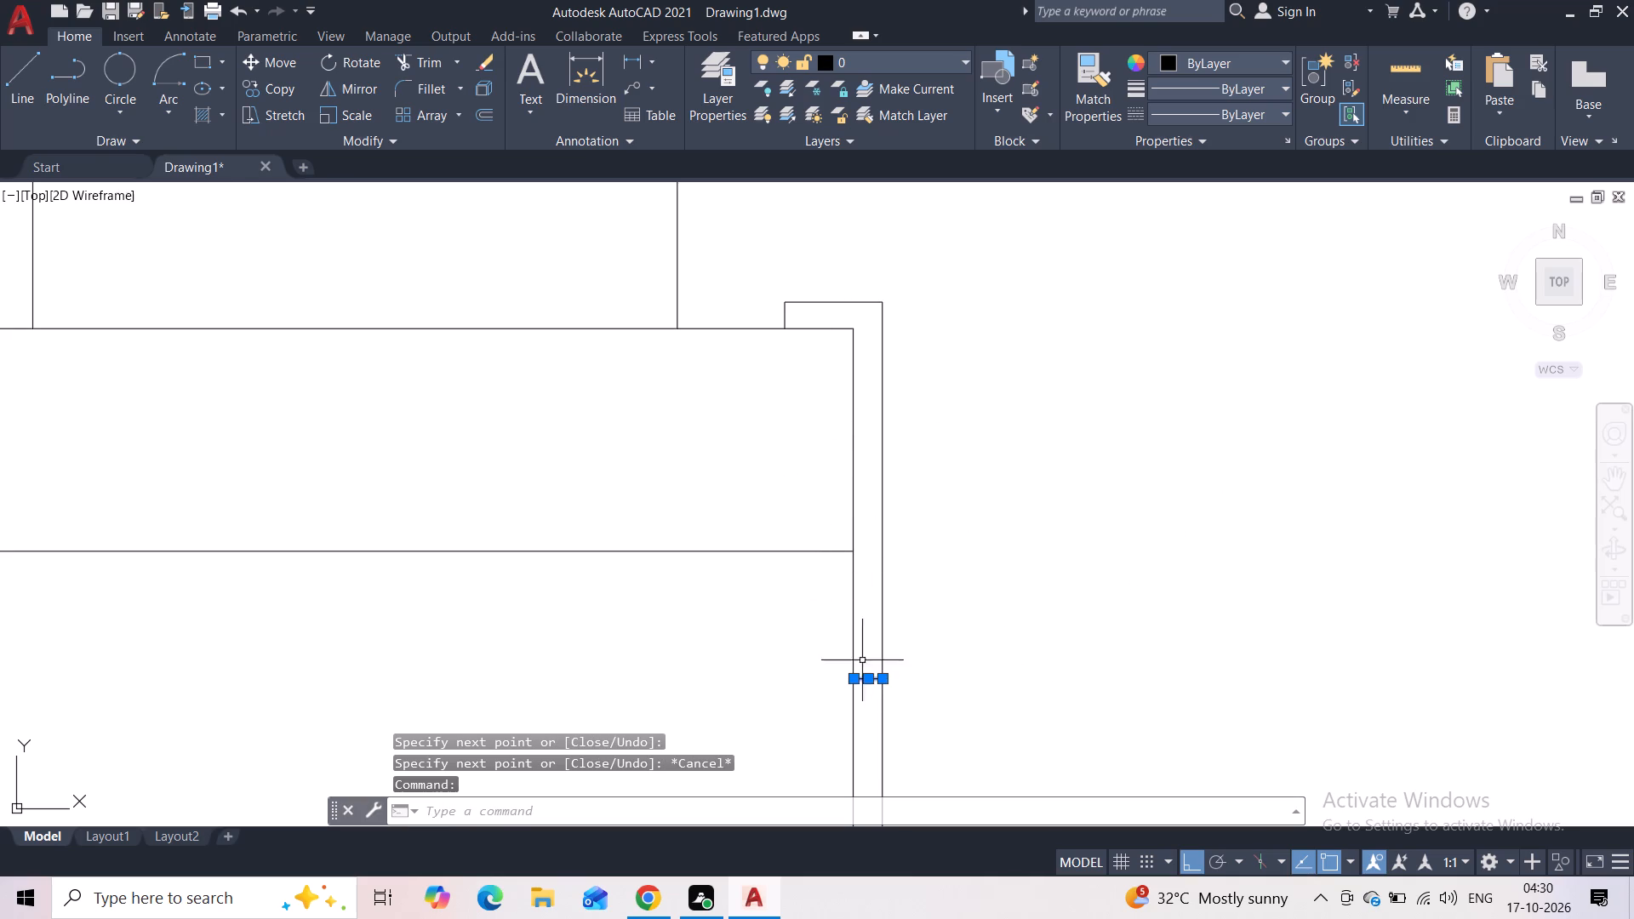
{"action": "left_click", "coordinate": [786, 314]}
{"action": "key", "text": "Delete"}
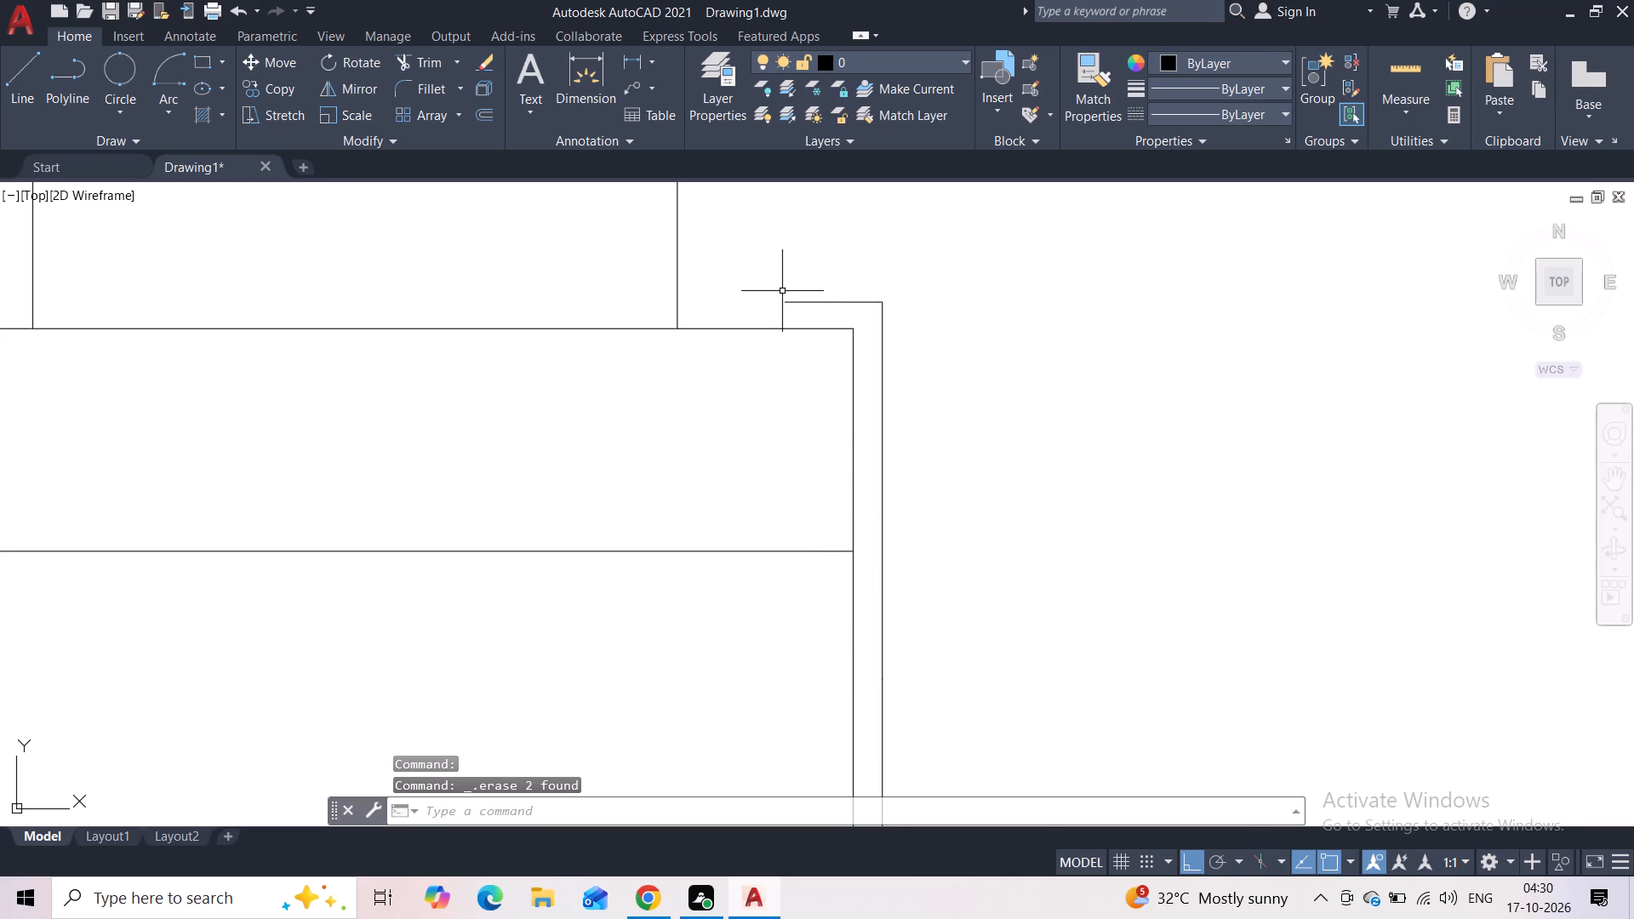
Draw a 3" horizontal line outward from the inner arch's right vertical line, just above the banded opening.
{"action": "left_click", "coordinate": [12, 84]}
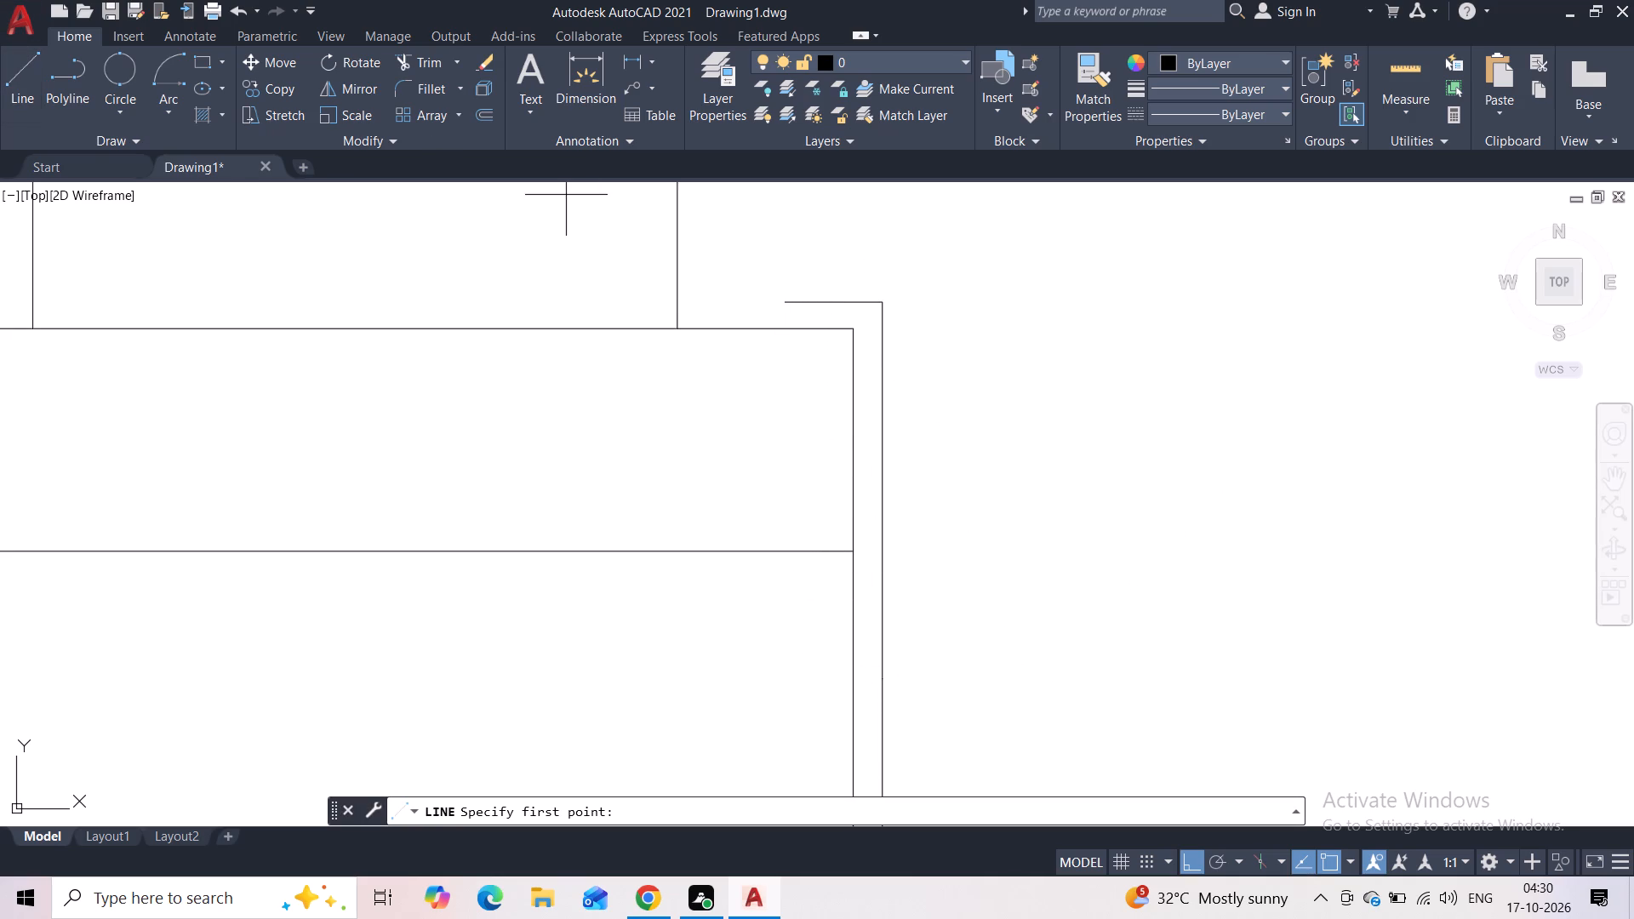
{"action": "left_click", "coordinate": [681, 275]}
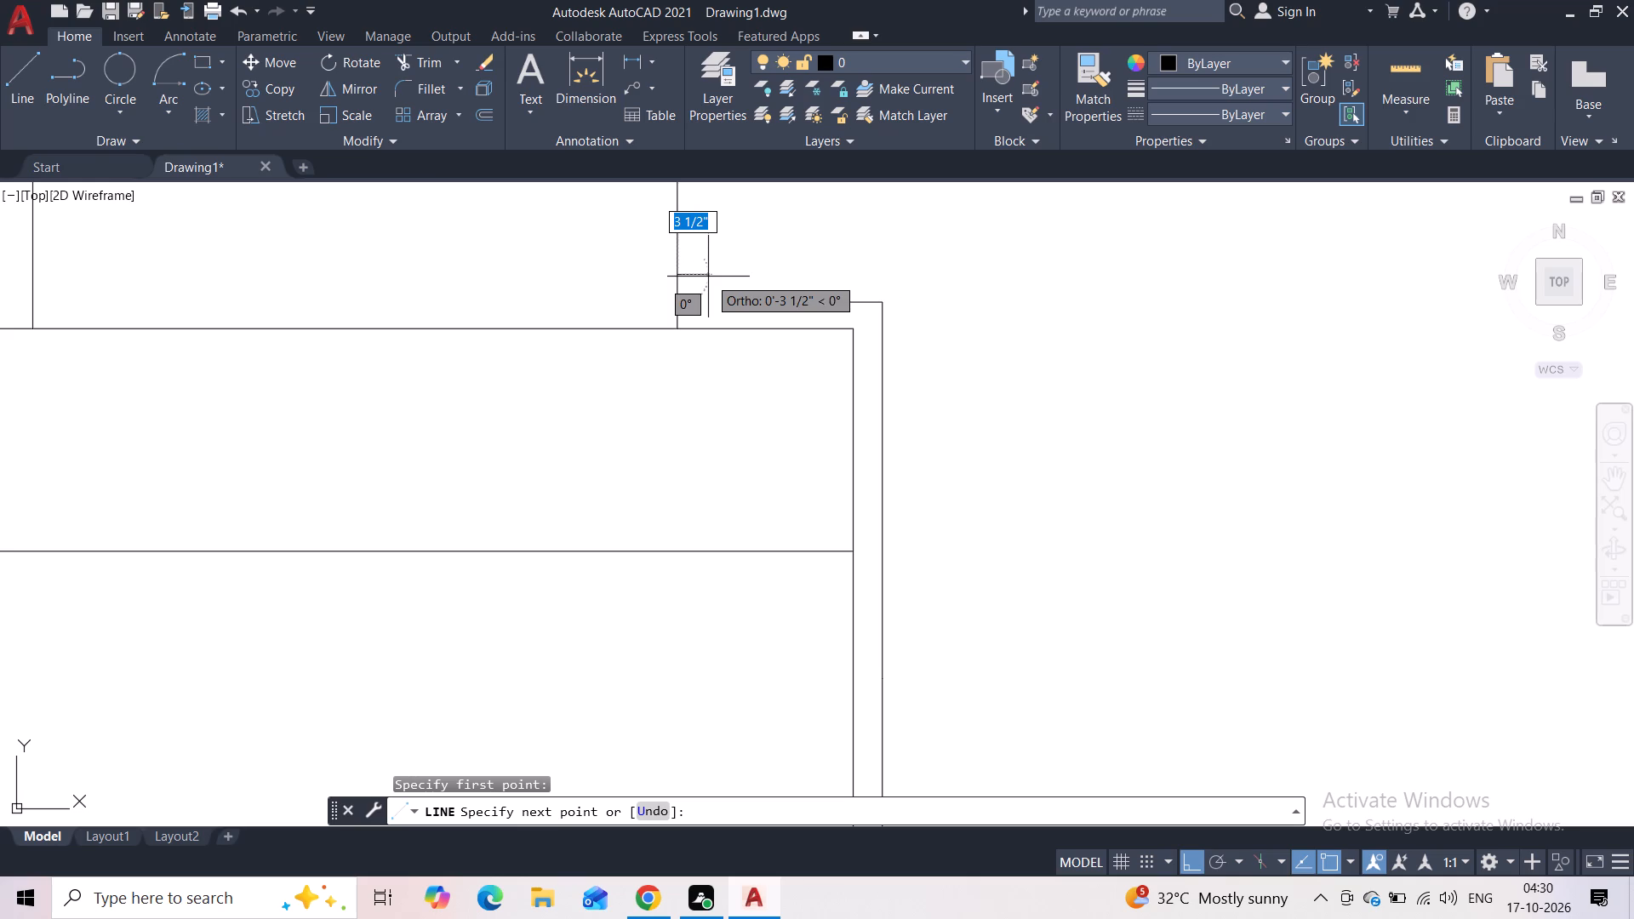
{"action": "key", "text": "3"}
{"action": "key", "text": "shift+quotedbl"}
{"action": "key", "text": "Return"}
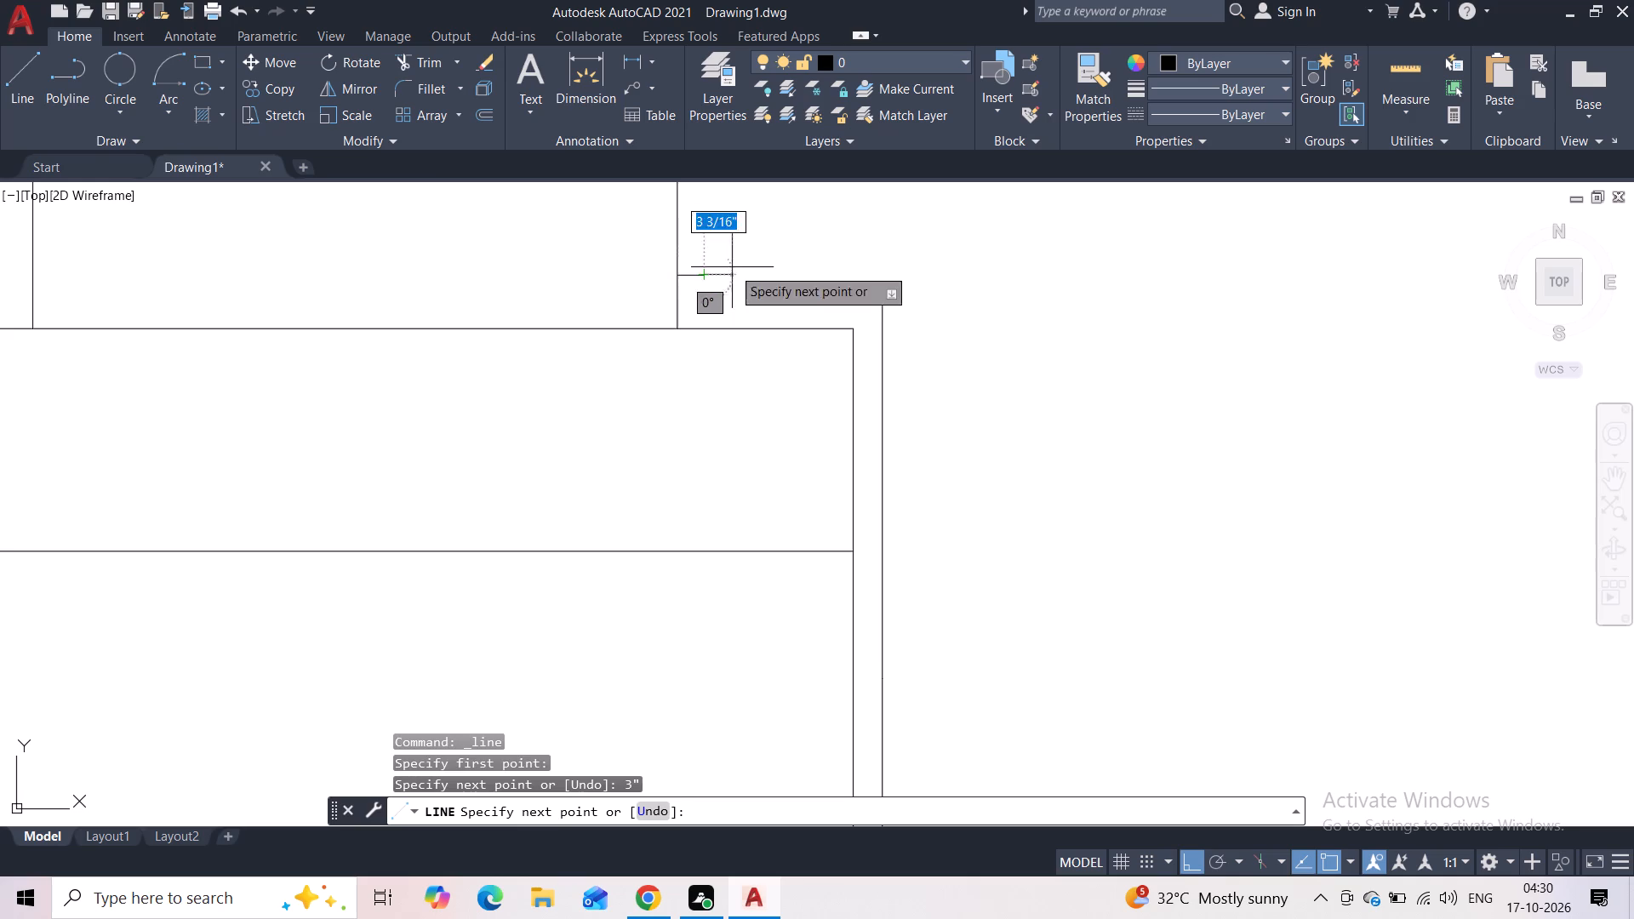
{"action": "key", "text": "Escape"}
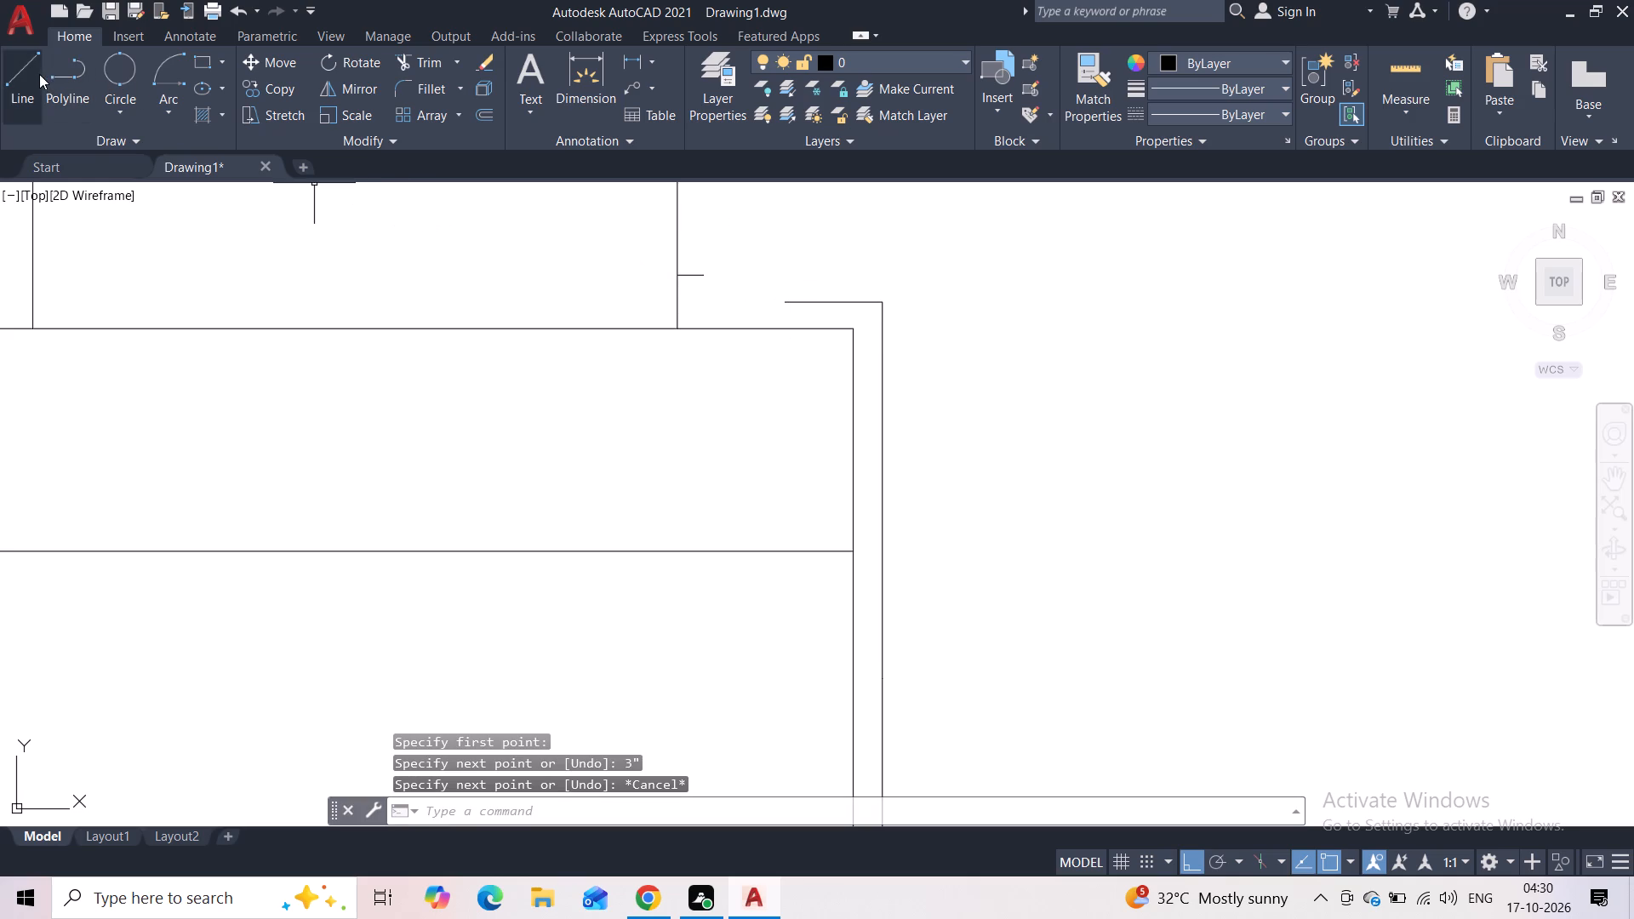
Continue the outer frame's top line horizontally inward until it aligns with the end of the 3" line.
{"action": "left_click", "coordinate": [39, 74]}
{"action": "left_click", "coordinate": [785, 302]}
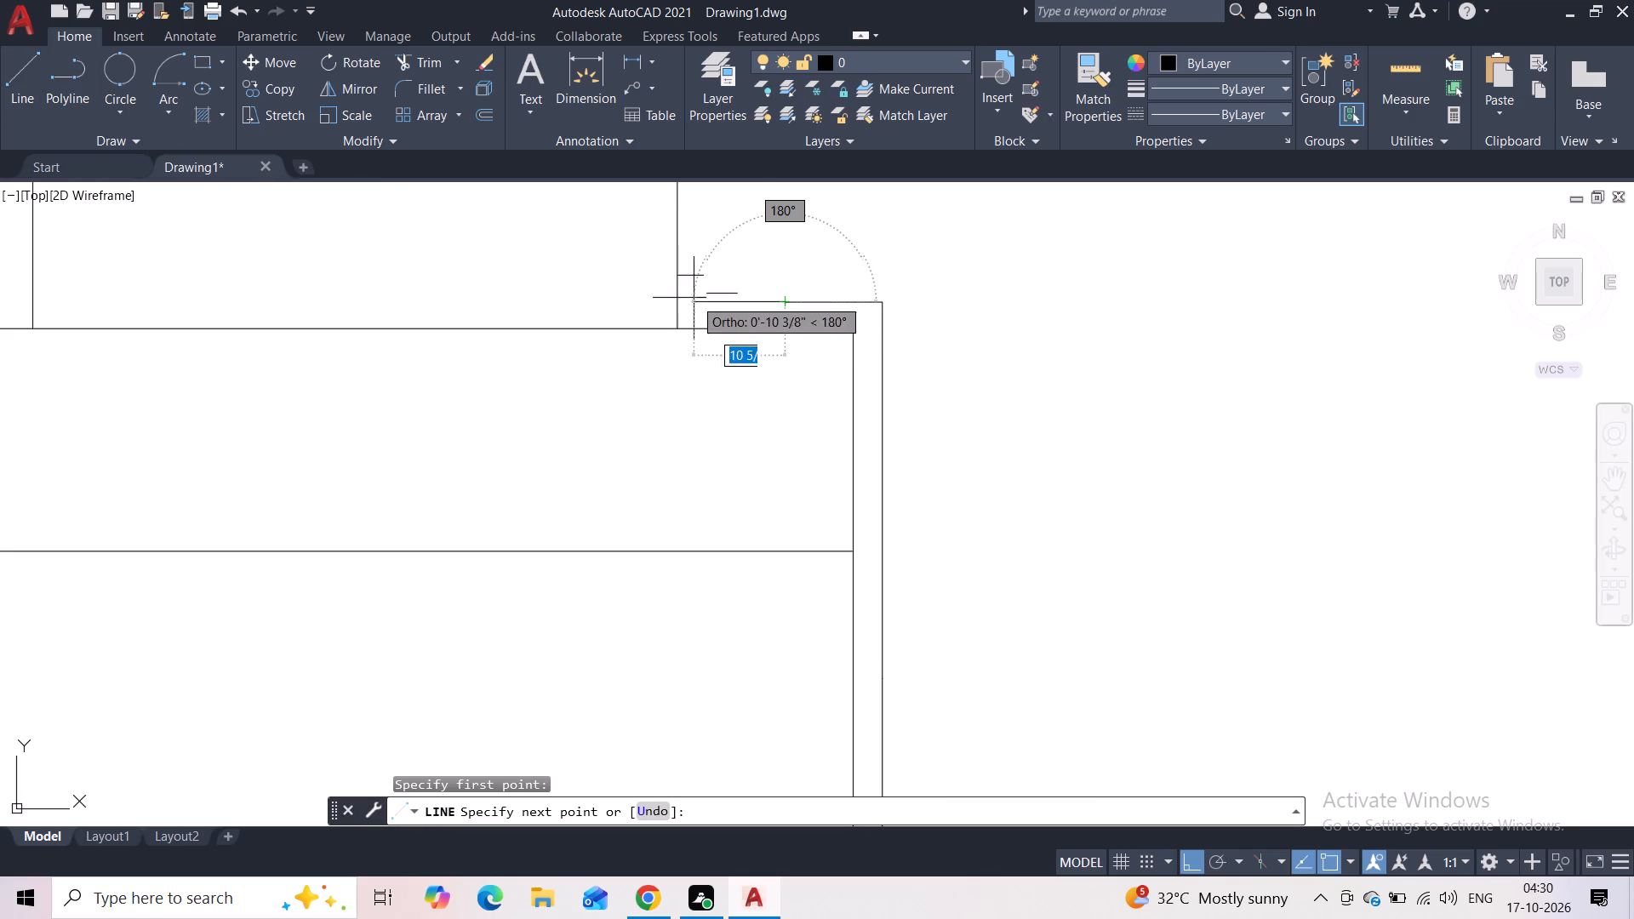
{"action": "left_click", "coordinate": [707, 300]}
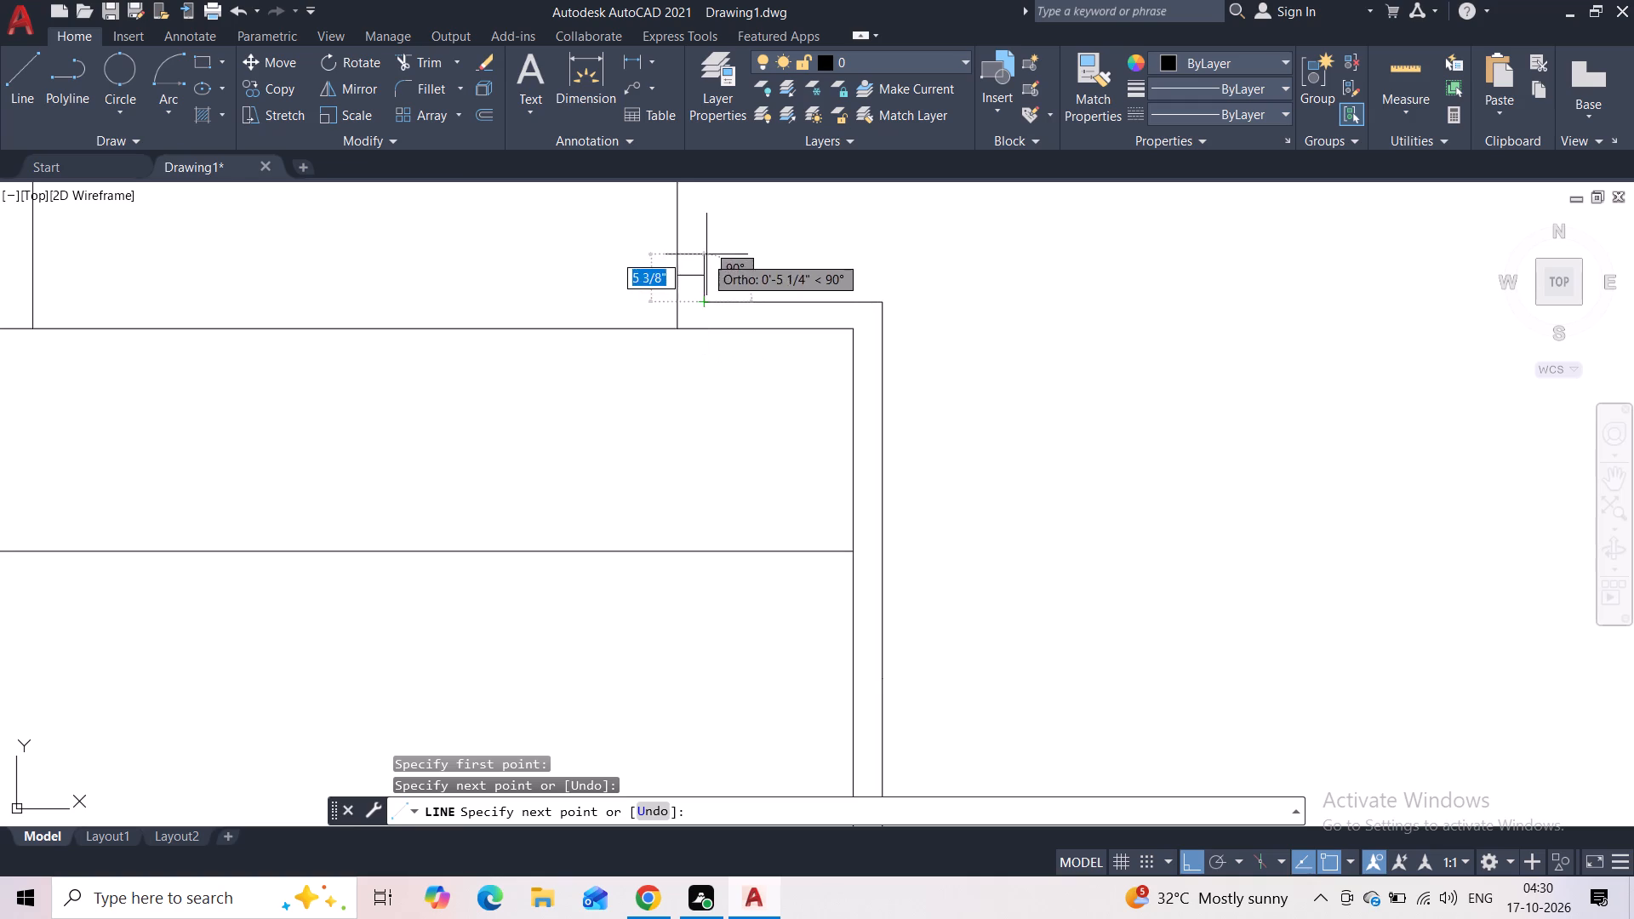
{"action": "middle_click_drag", "start_coordinate": [707, 254], "coordinate": [711, 378]}
{"action": "scroll", "coordinate": [711, 375], "scroll_direction": "down", "scroll_amount": 1}
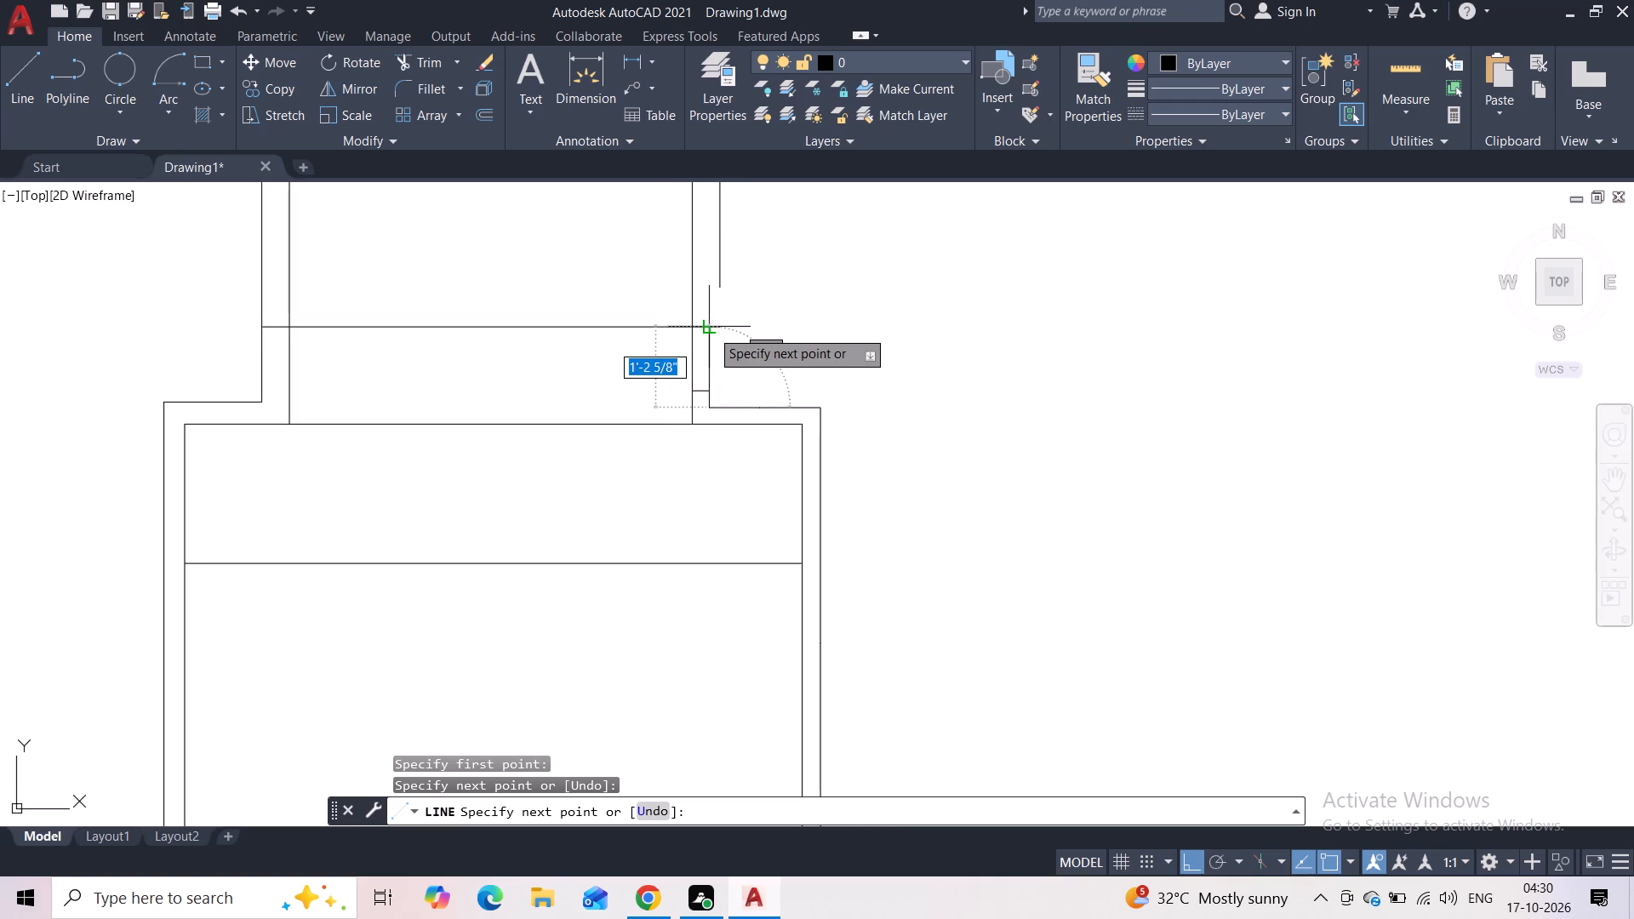
{"action": "key", "text": "Escape"}
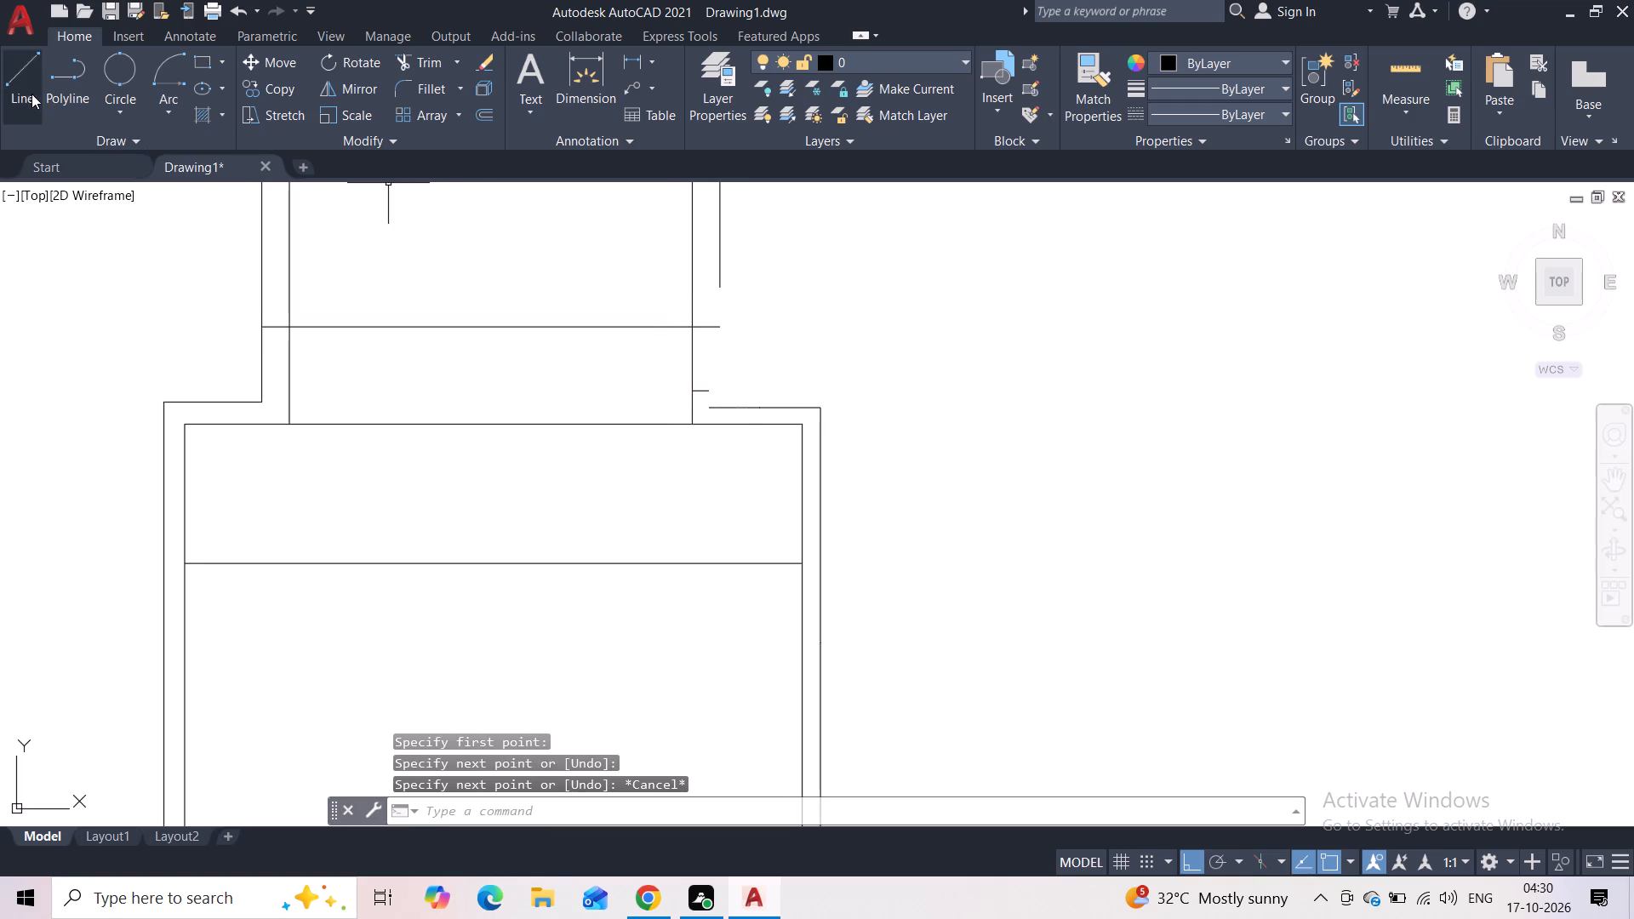
Draw a vertical line from the outer arch's lower right end down to the outer frame's top line.
{"action": "left_click", "coordinate": [31, 94]}
{"action": "left_click", "coordinate": [718, 283]}
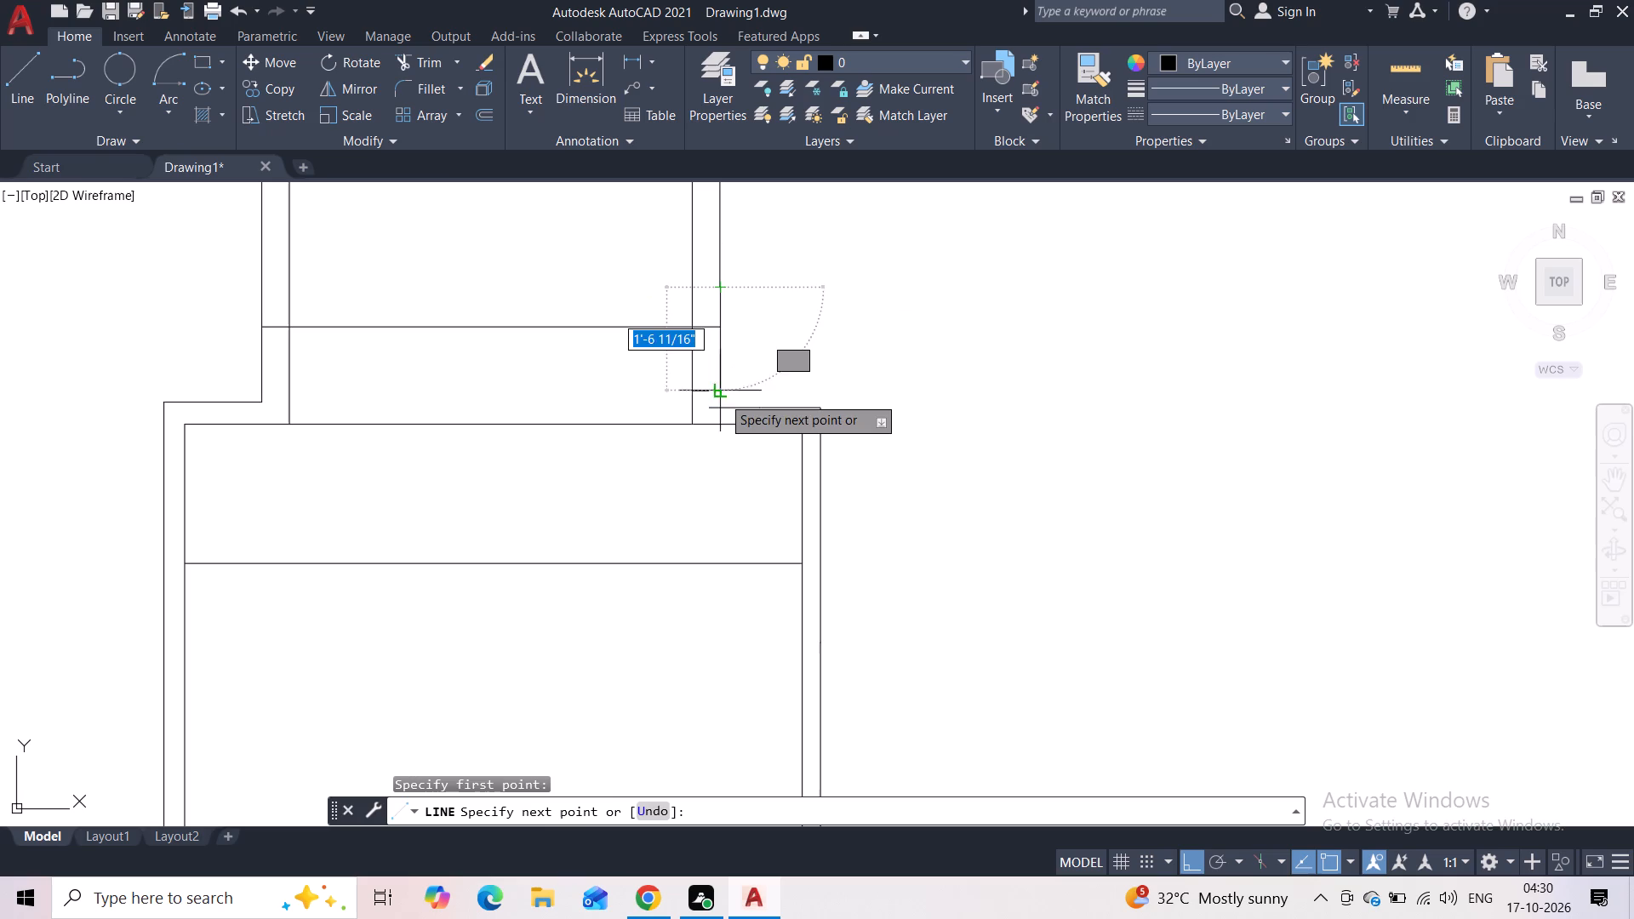
{"action": "left_click", "coordinate": [722, 402]}
{"action": "key", "text": "Escape"}
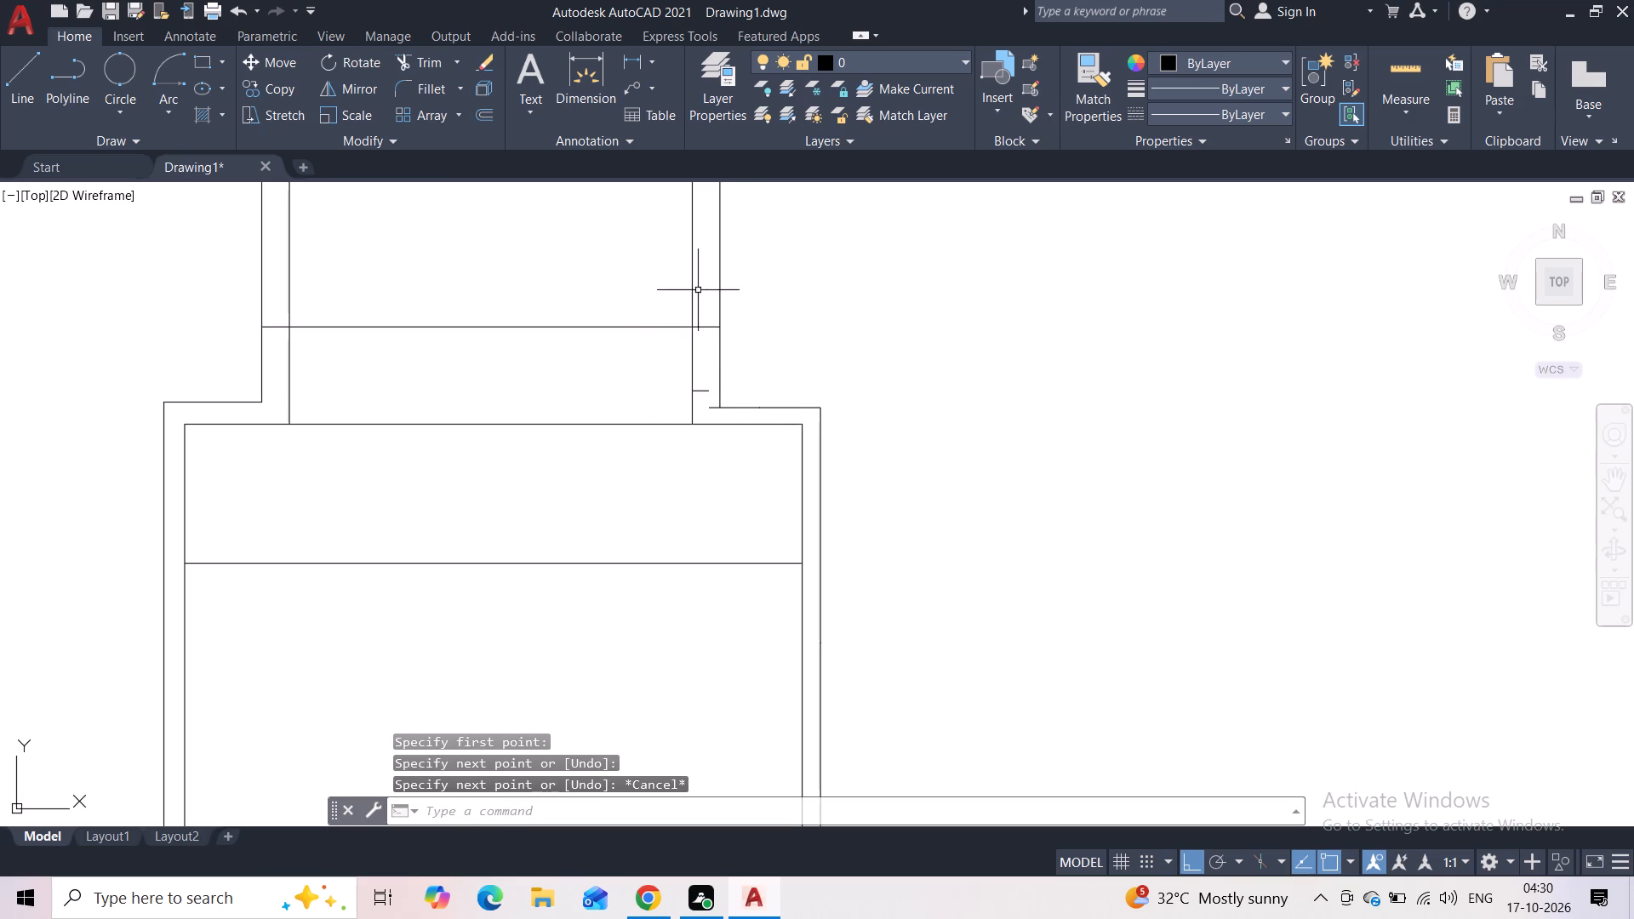
Trim away the 3" horizontal line and the frame top line's overhang inside the outer arch's right vertical line.
{"action": "scroll", "coordinate": [707, 394], "scroll_direction": "up", "scroll_amount": 2}
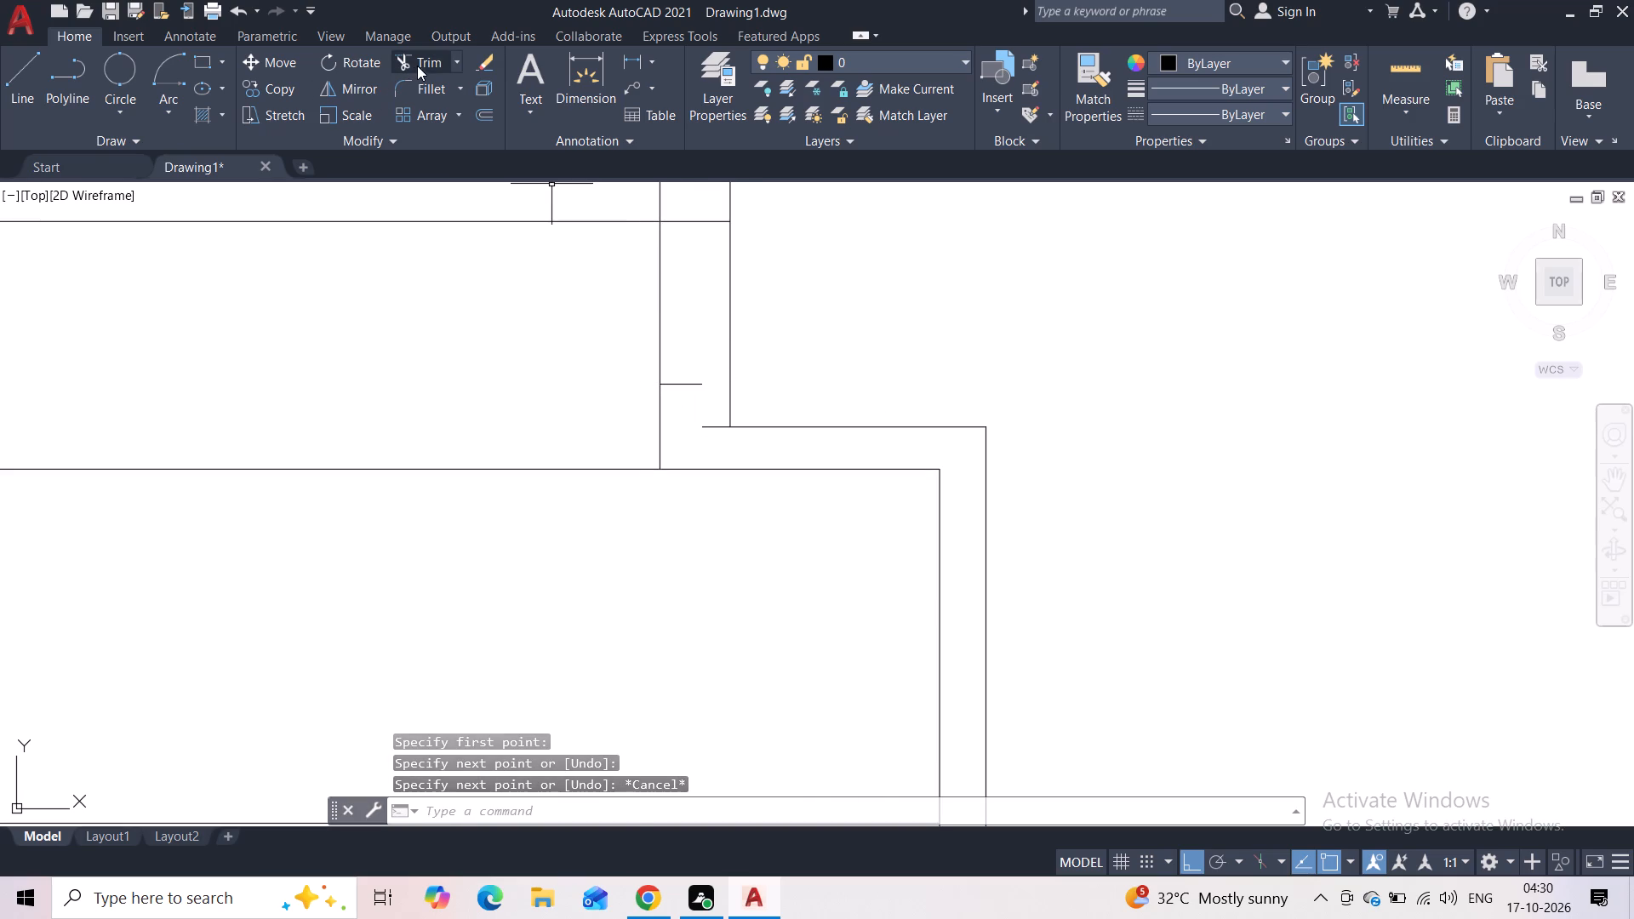
{"action": "left_click", "coordinate": [417, 66]}
{"action": "scroll", "coordinate": [683, 391], "scroll_direction": "up", "scroll_amount": 1}
{"action": "left_click_drag", "start_coordinate": [668, 350], "coordinate": [720, 449]}
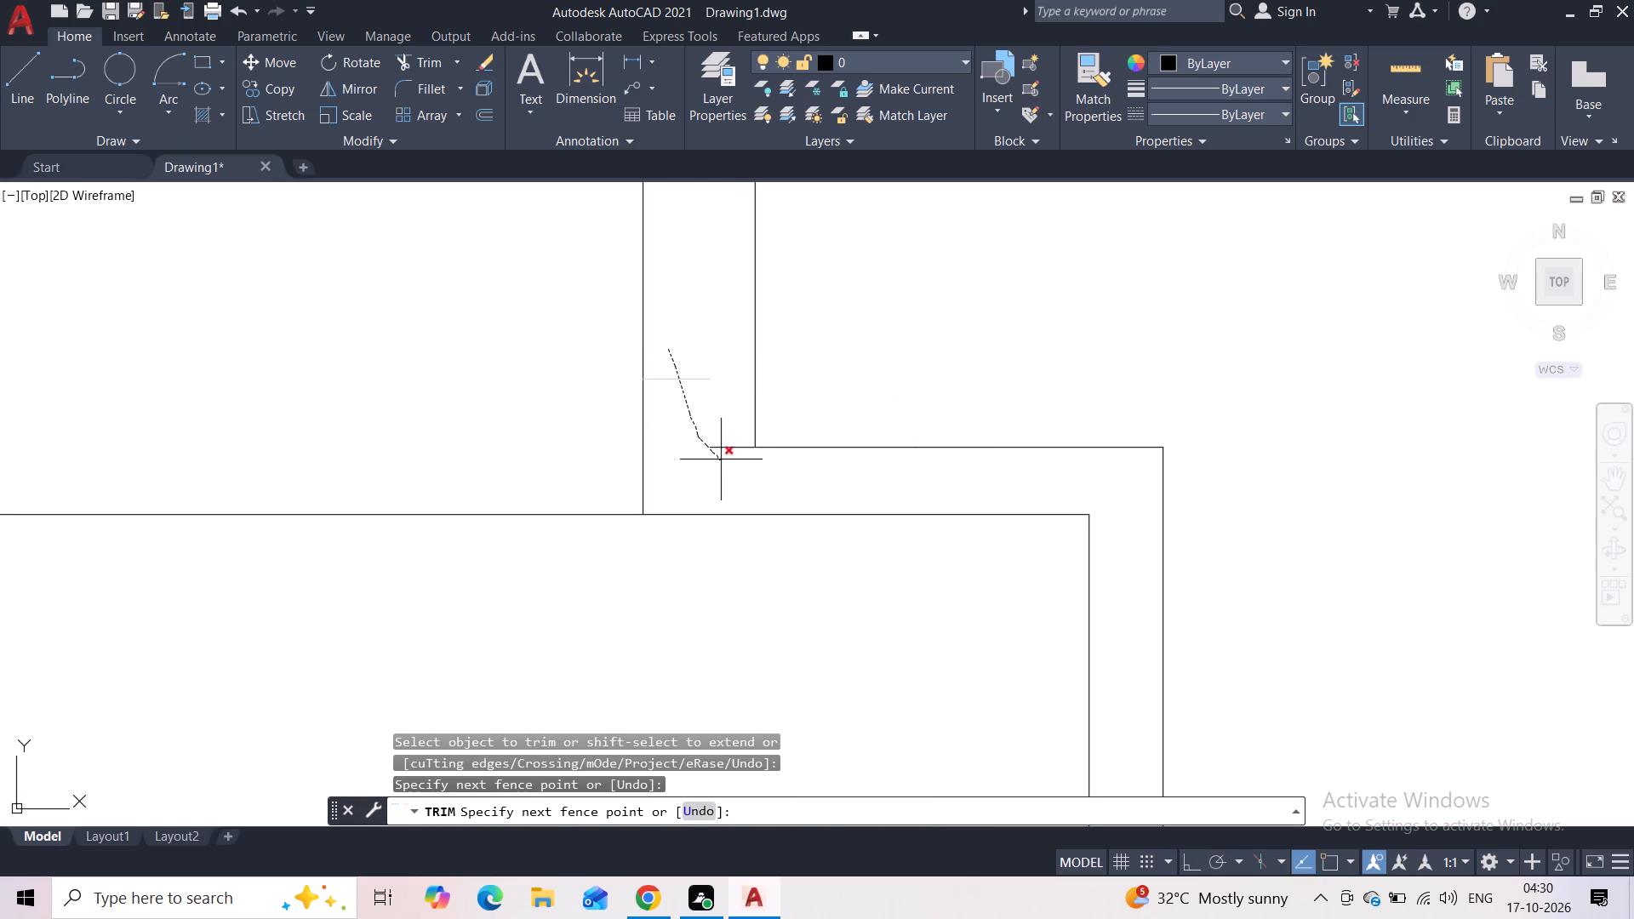
{"action": "left_click_drag", "start_coordinate": [720, 449], "coordinate": [720, 442]}
{"action": "key", "text": "Escape"}
Trim the arch's horizontal base line where it crosses the gaps between the inner and outer vertical lines on both sides.
{"action": "scroll", "coordinate": [705, 366], "scroll_direction": "down", "scroll_amount": 6}
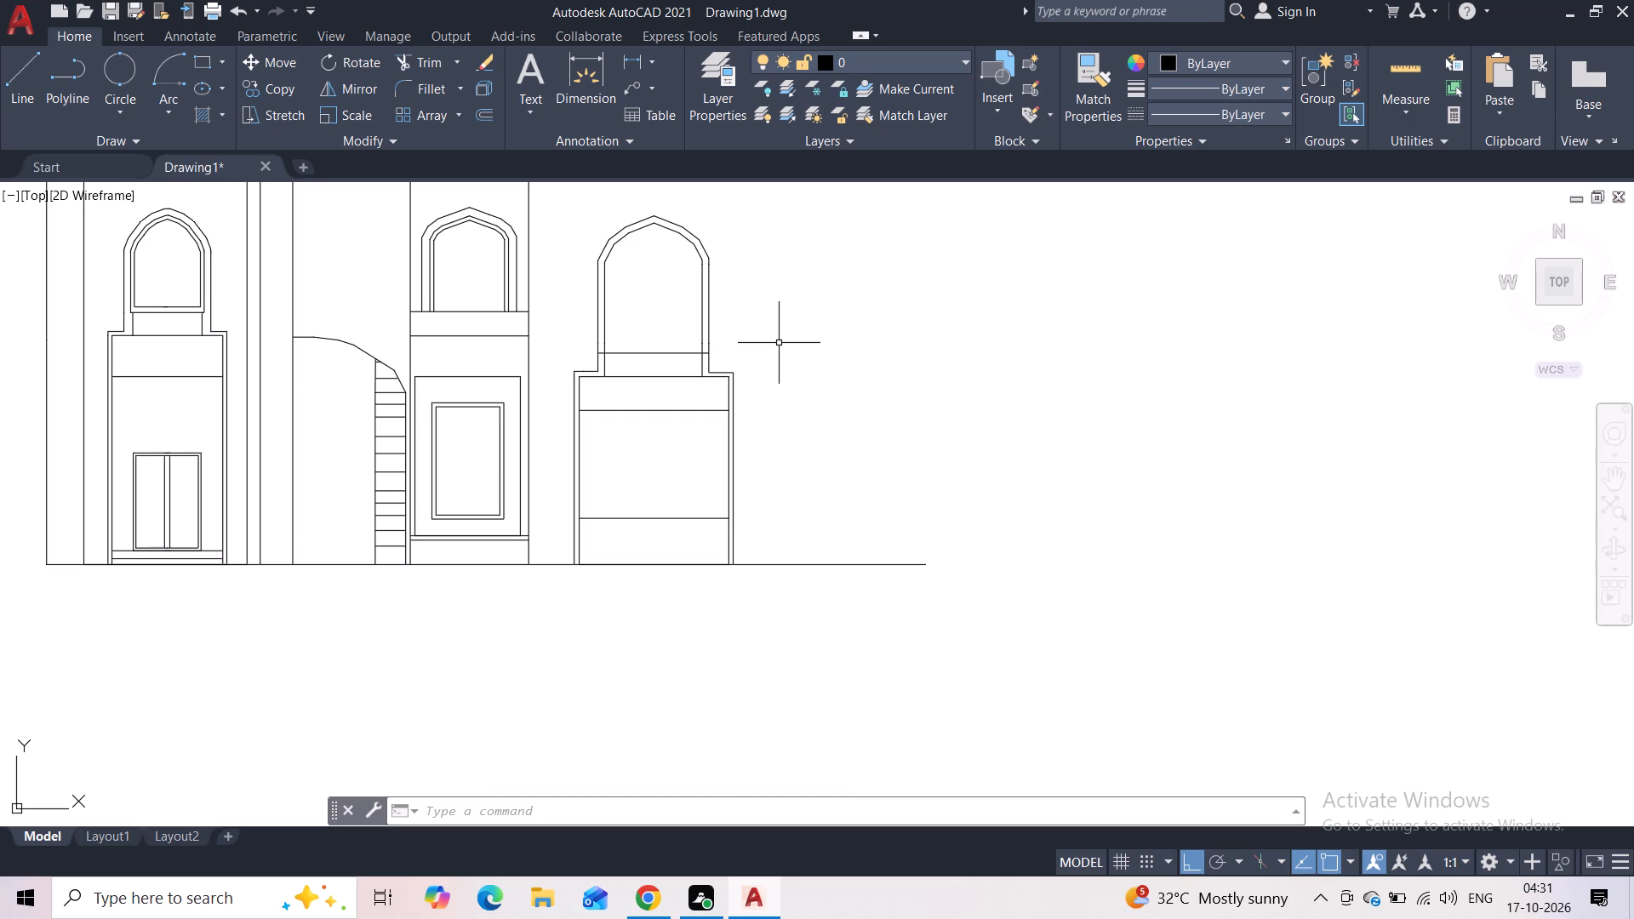
{"action": "scroll", "coordinate": [695, 341], "scroll_direction": "up", "scroll_amount": 4}
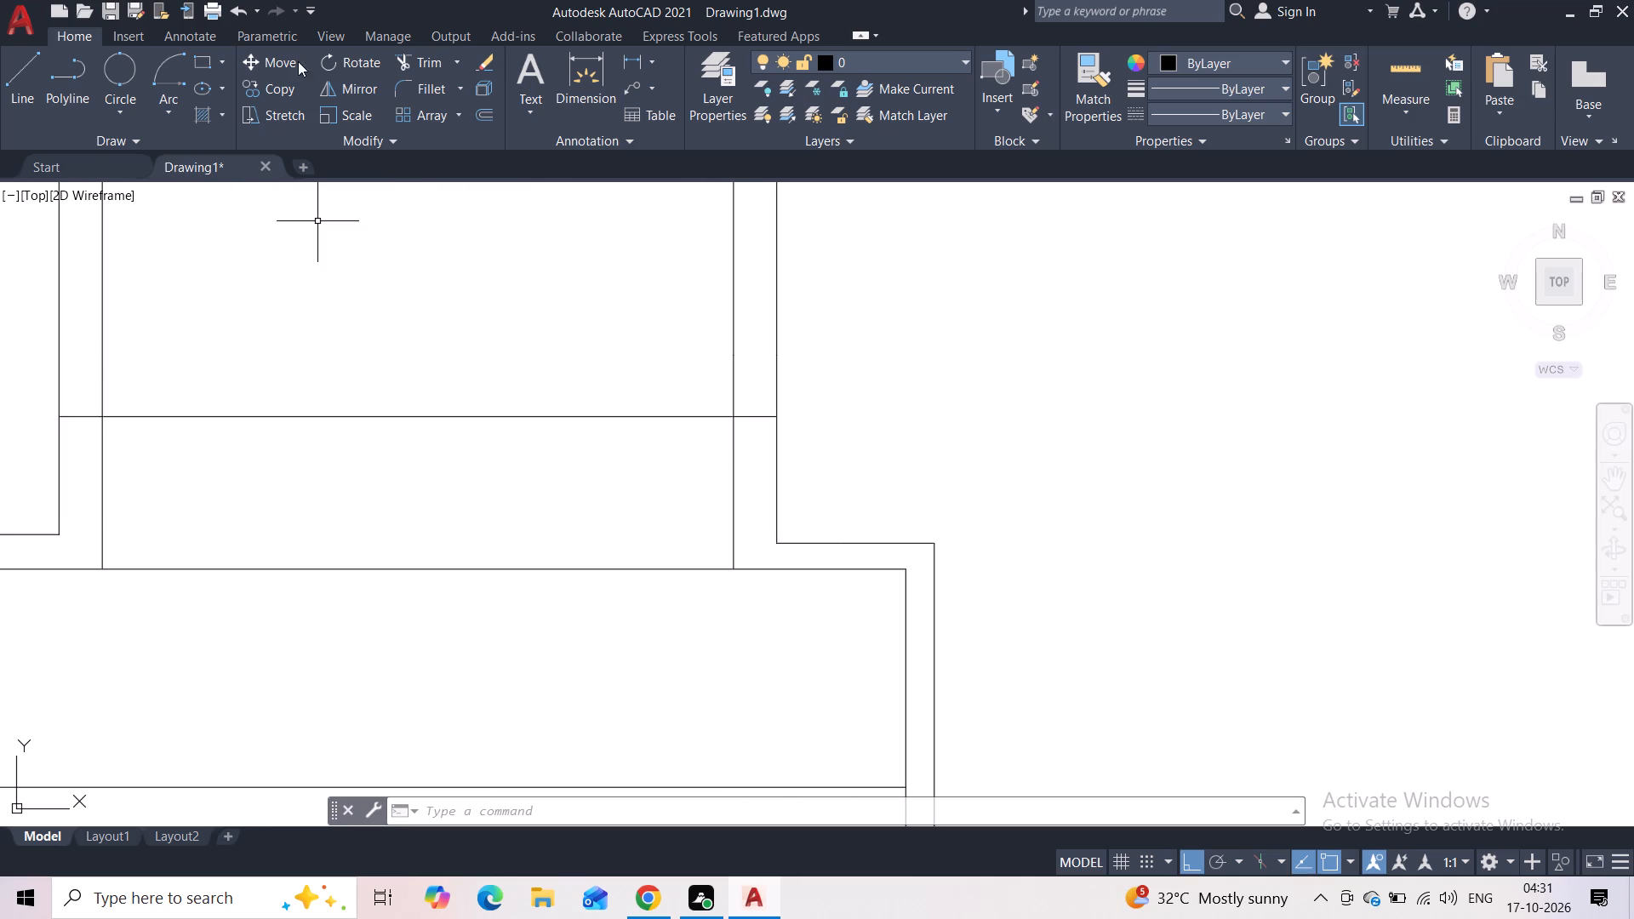
{"action": "left_click", "coordinate": [436, 68]}
{"action": "left_click_drag", "start_coordinate": [766, 409], "coordinate": [766, 443]}
{"action": "left_click_drag", "start_coordinate": [80, 409], "coordinate": [83, 449]}
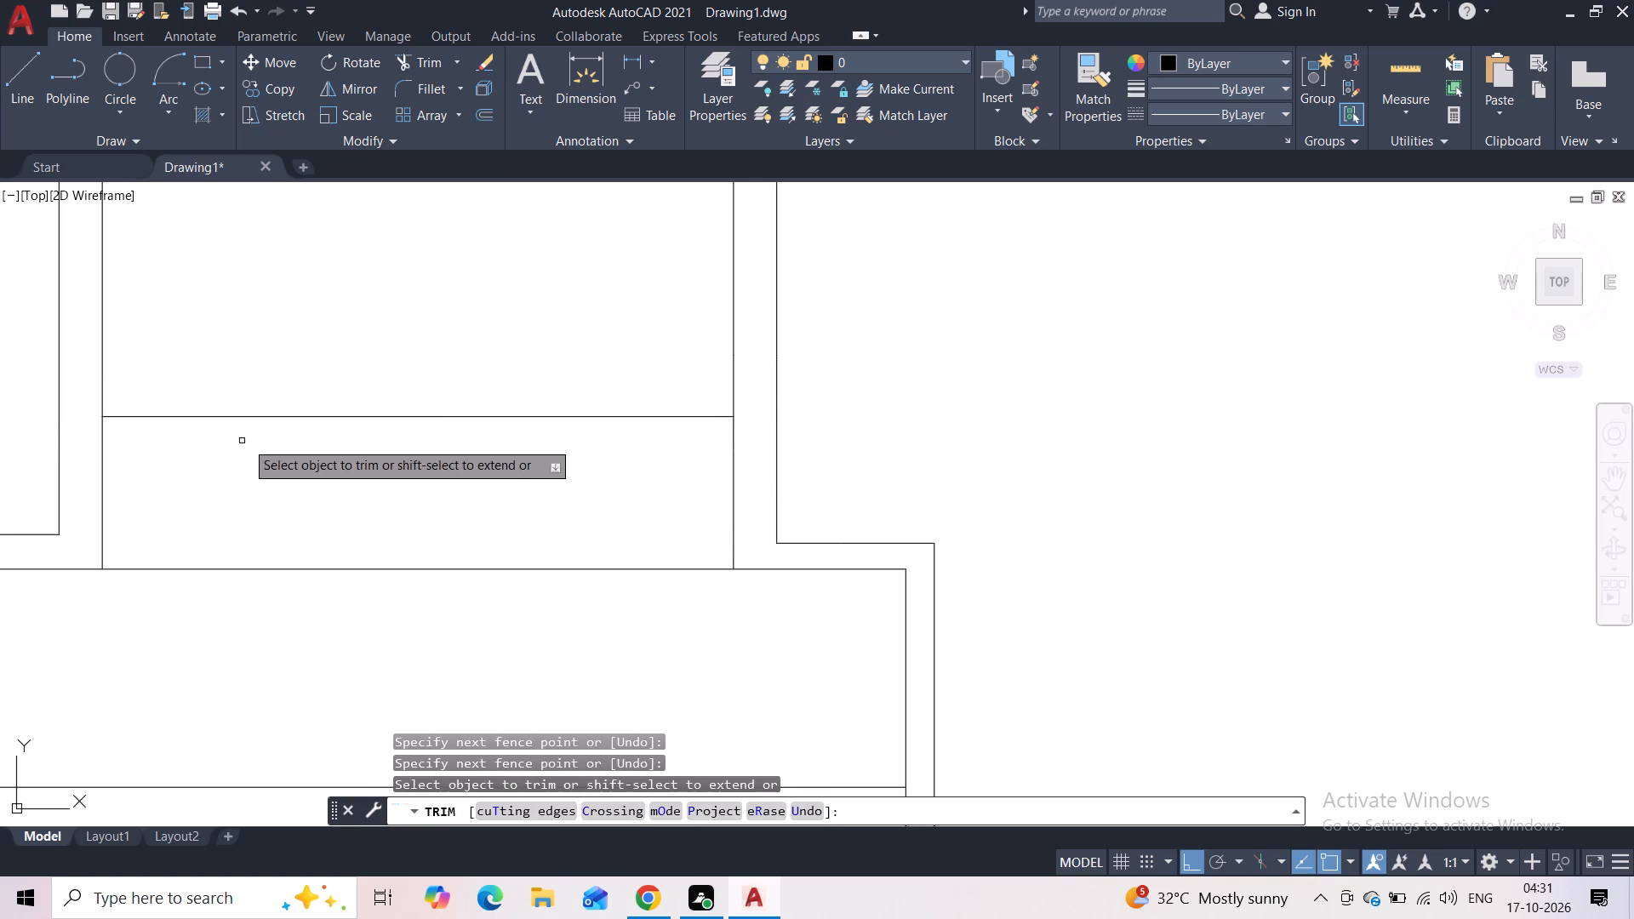
{"action": "scroll", "coordinate": [249, 442], "scroll_direction": "down", "scroll_amount": 2}
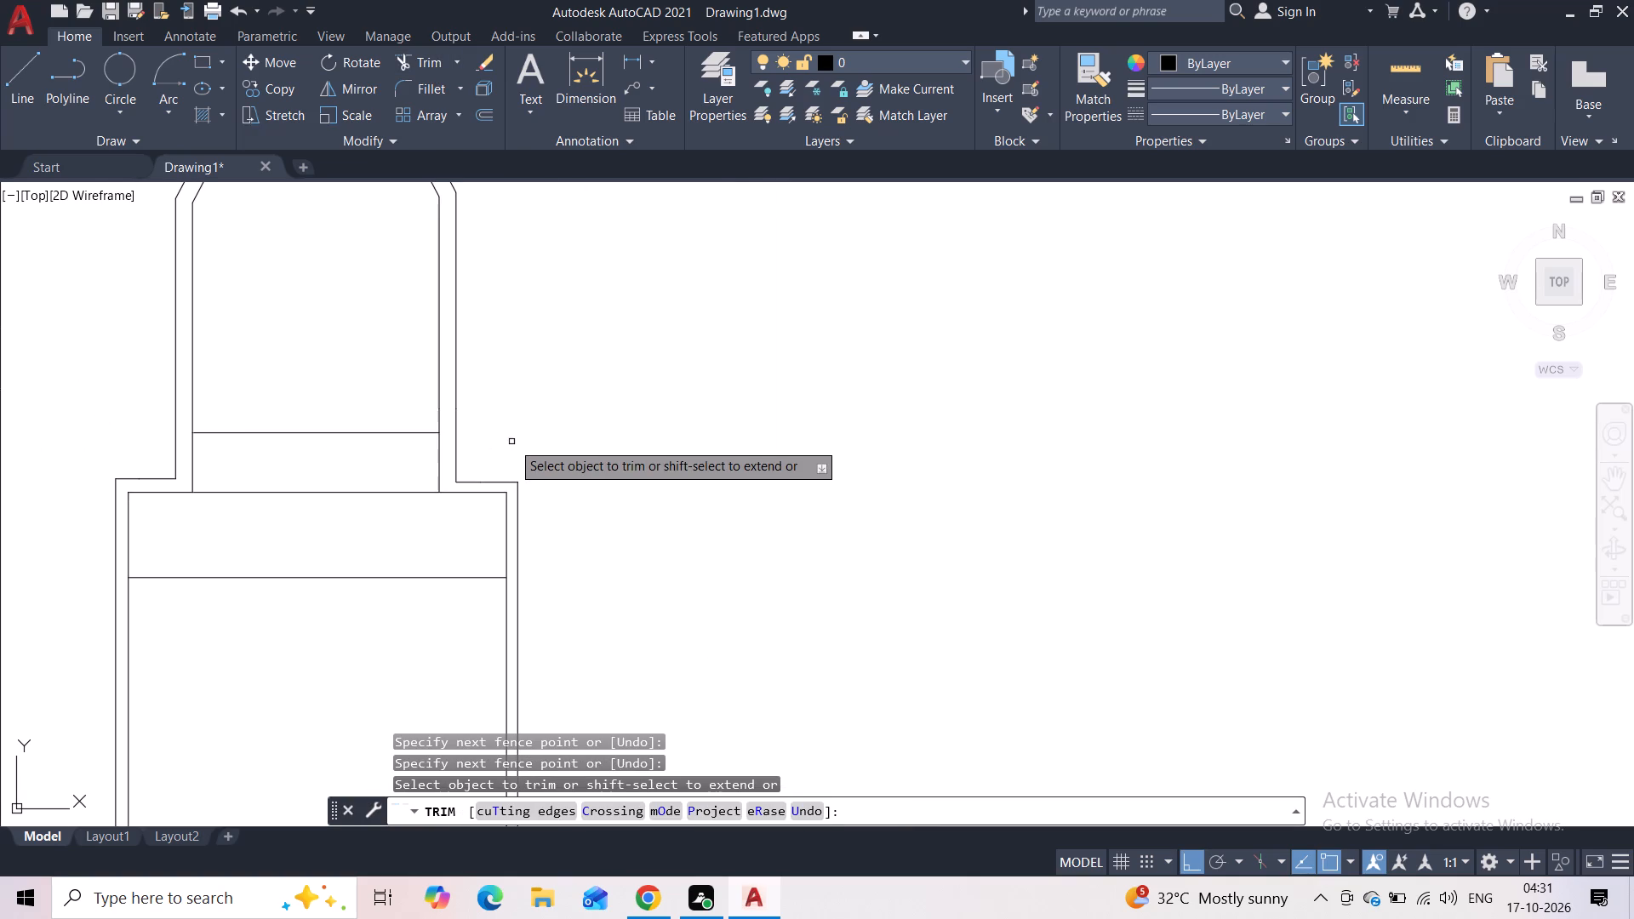
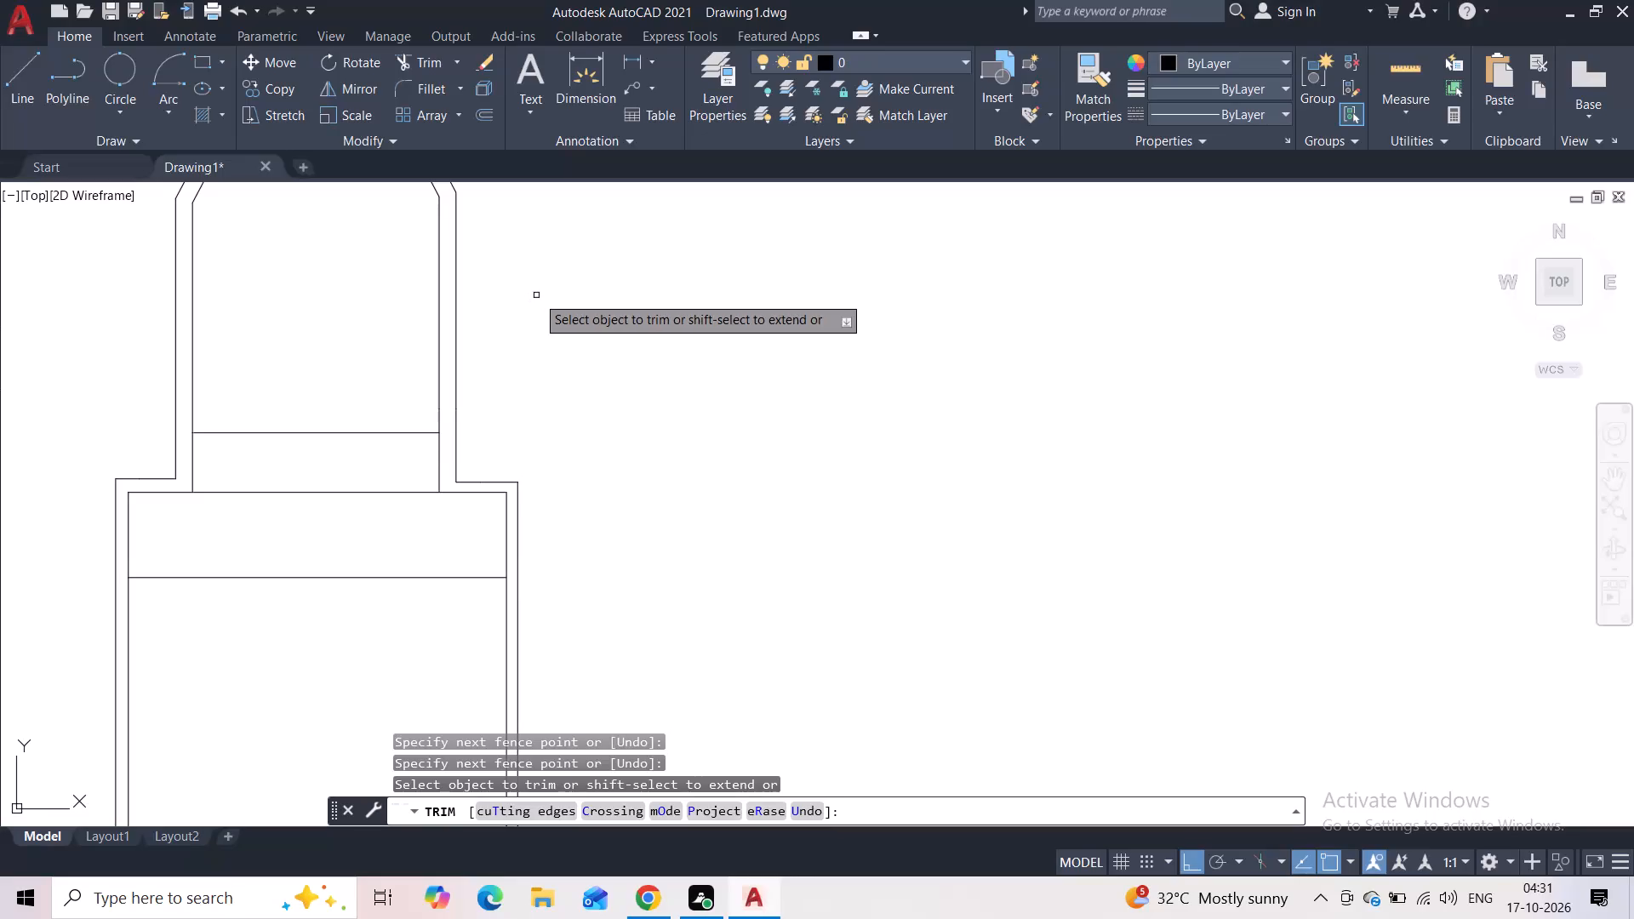
Continue the roof parapet's two top lines horizontally from their right ends to near the far end of the stepped cornice lines.
{"action": "key", "text": "Escape"}
{"action": "key", "text": "grave"}
{"action": "key", "text": "Escape"}
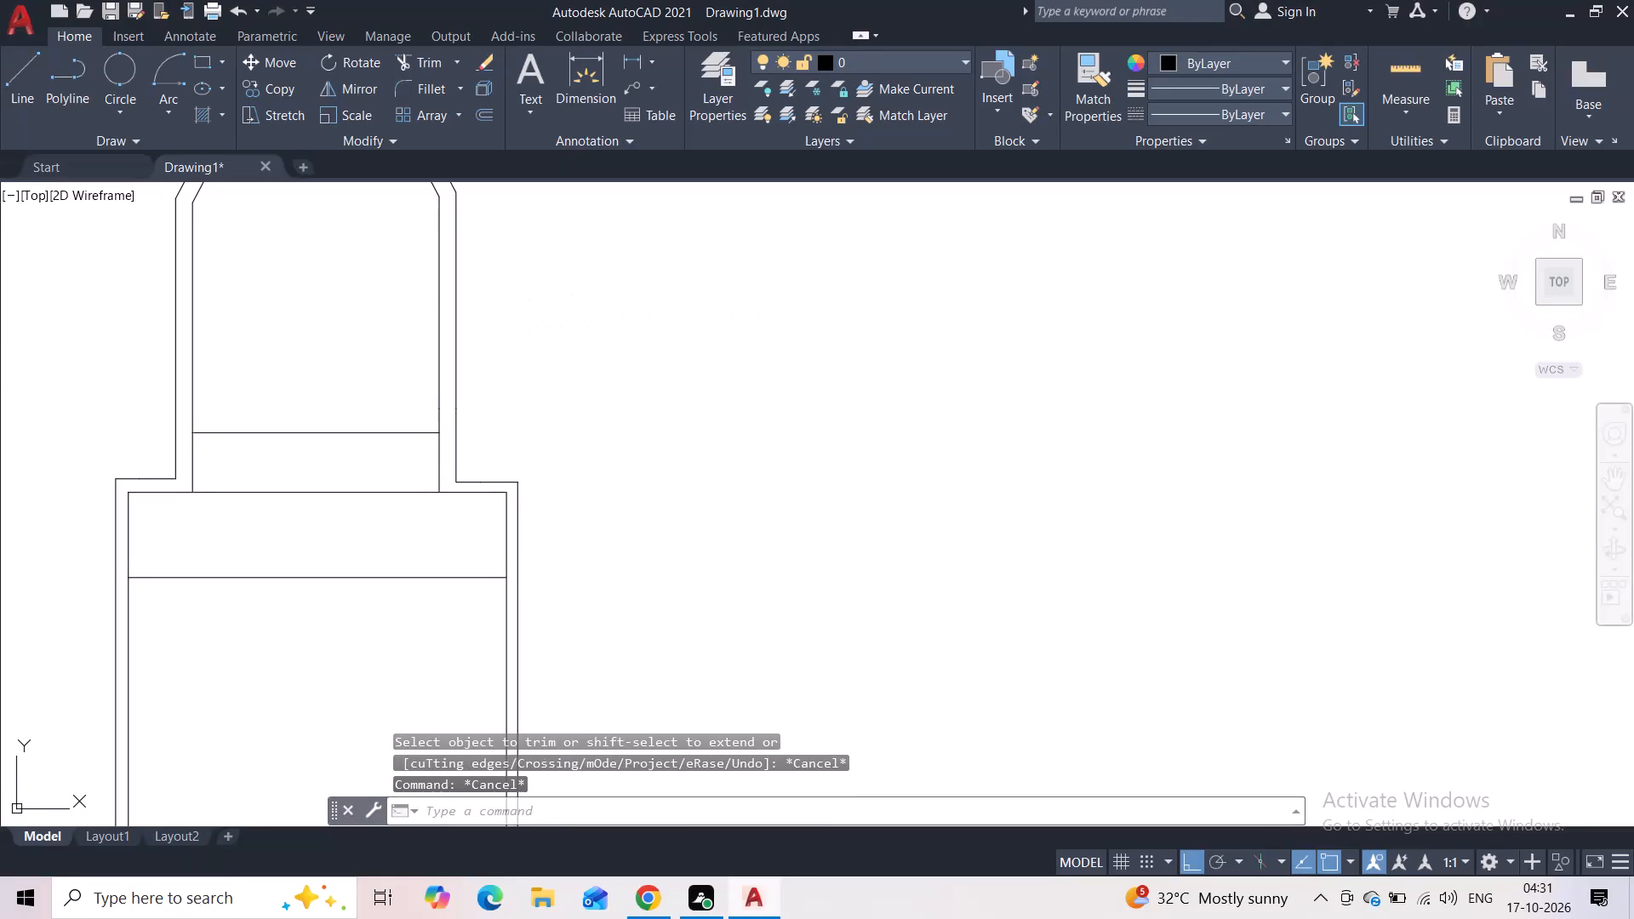
{"action": "scroll", "coordinate": [543, 318], "scroll_direction": "down", "scroll_amount": 2}
{"action": "scroll", "coordinate": [602, 360], "scroll_direction": "down", "scroll_amount": 1}
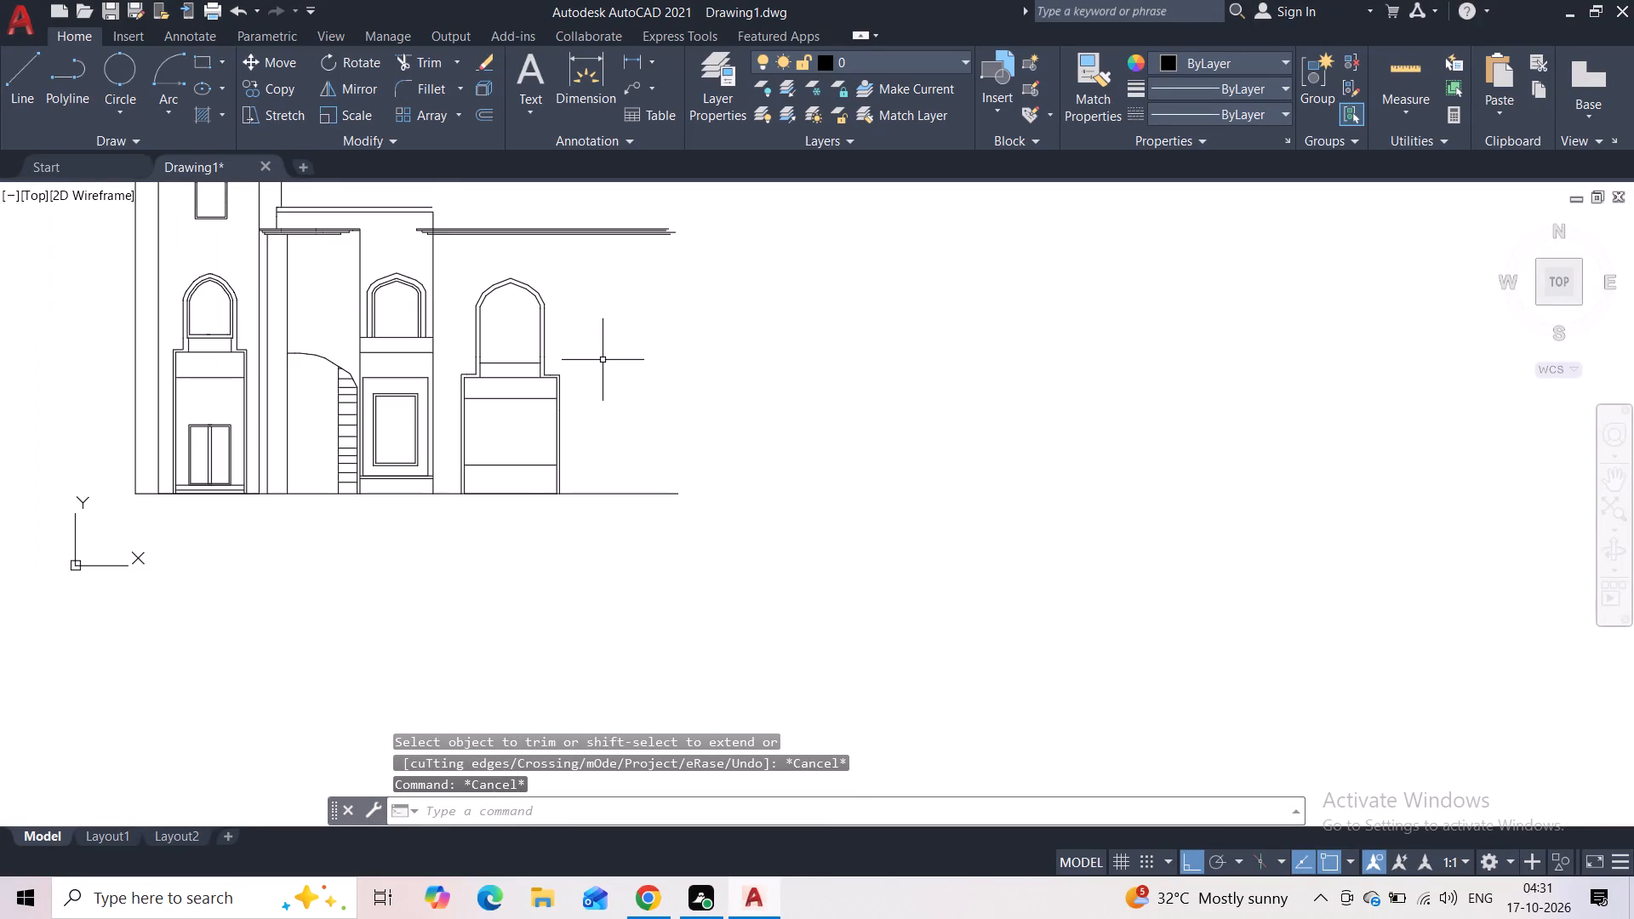
{"action": "middle_click_drag", "start_coordinate": [613, 351], "coordinate": [602, 494]}
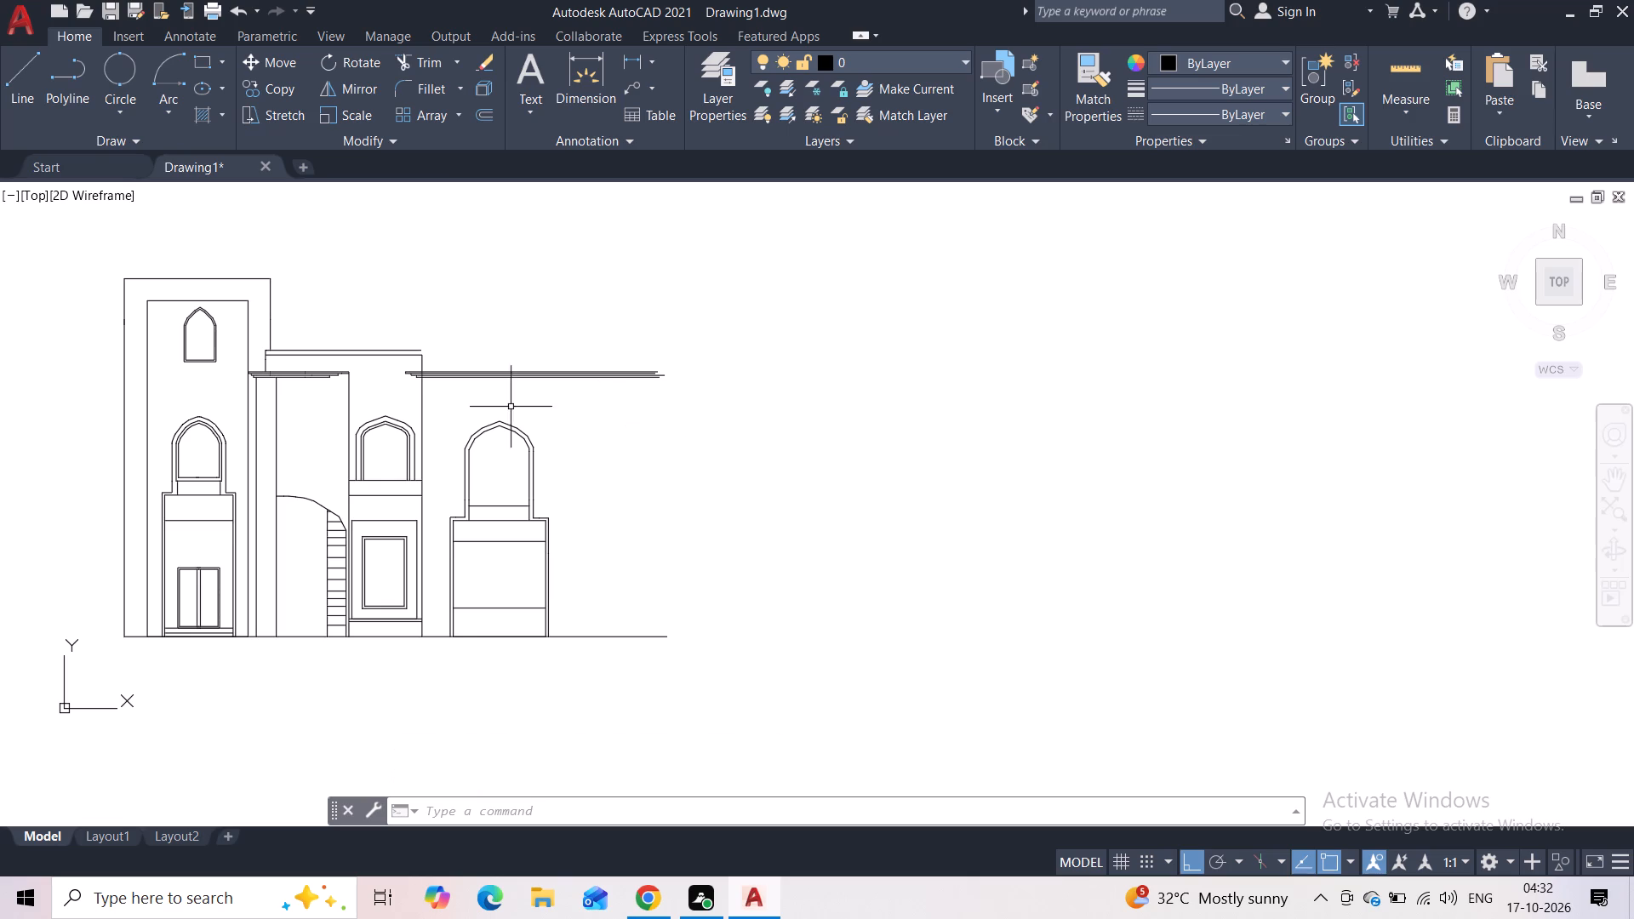
{"action": "scroll", "coordinate": [429, 355], "scroll_direction": "up", "scroll_amount": 2}
{"action": "left_click", "coordinate": [0, 102]}
{"action": "left_click", "coordinate": [14, 93]}
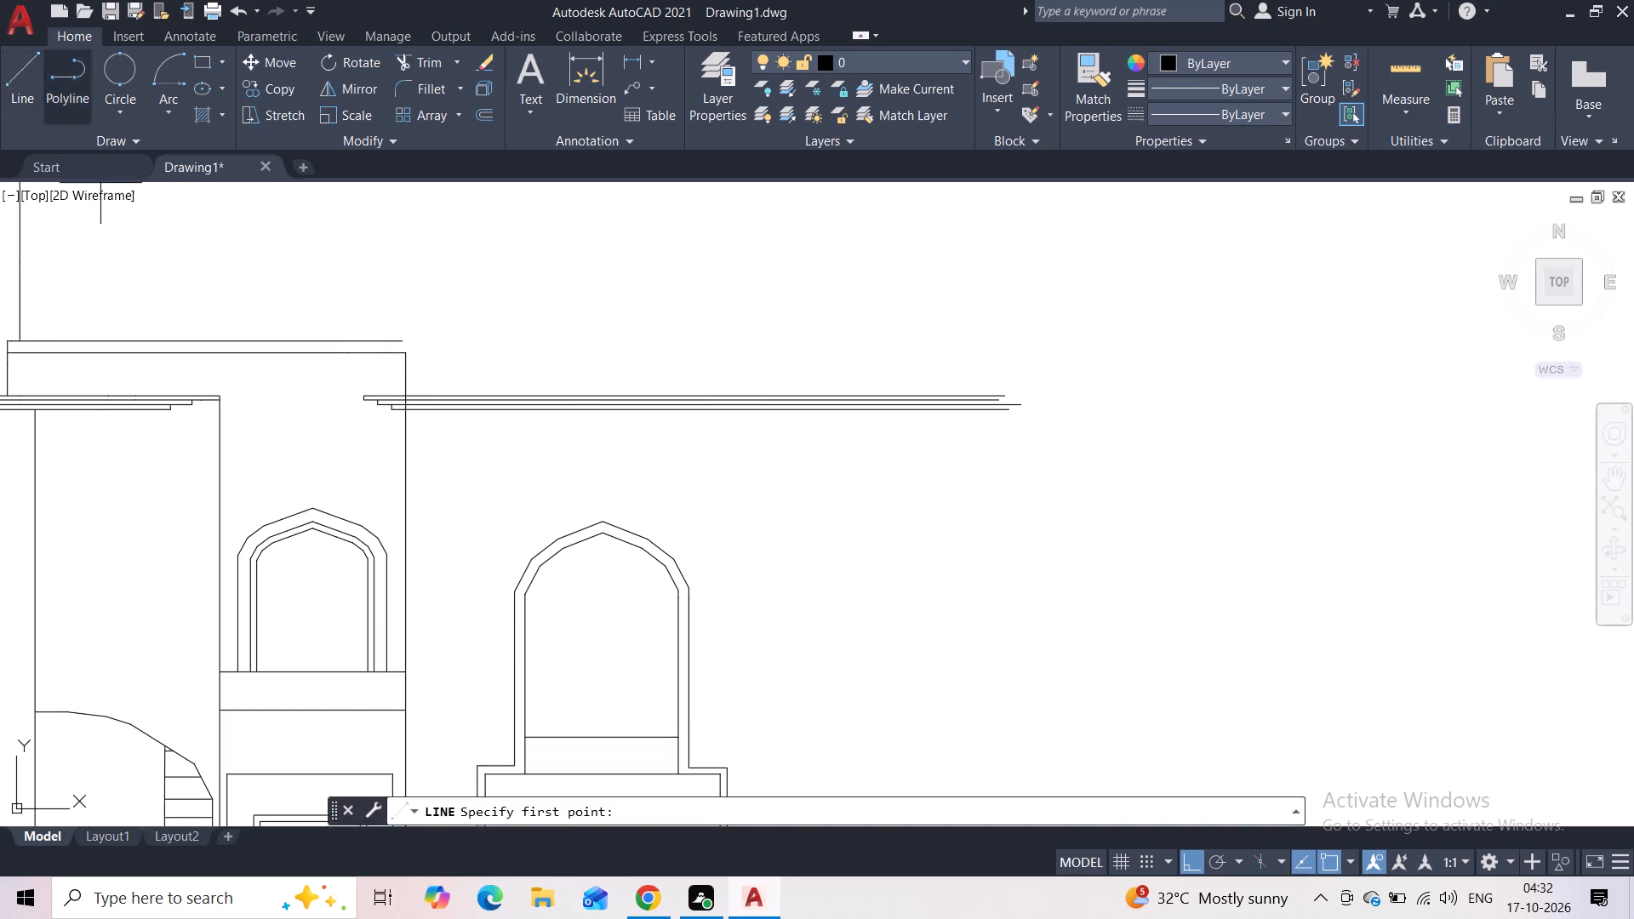
{"action": "left_click", "coordinate": [407, 344]}
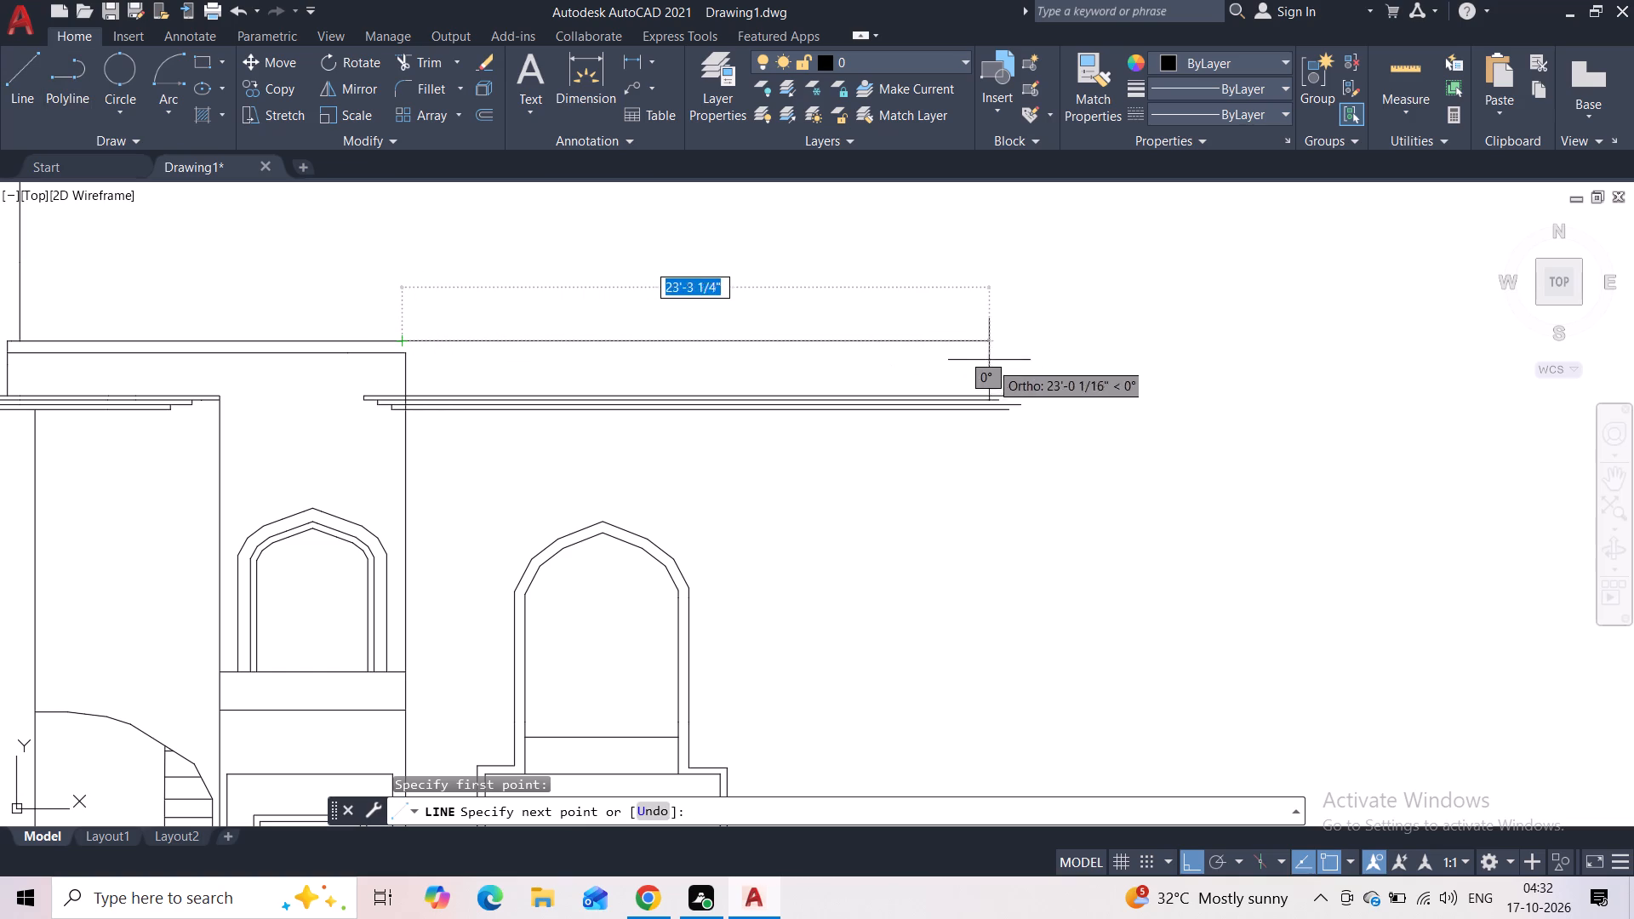
{"action": "left_click", "coordinate": [1013, 370]}
{"action": "key", "text": "Escape"}
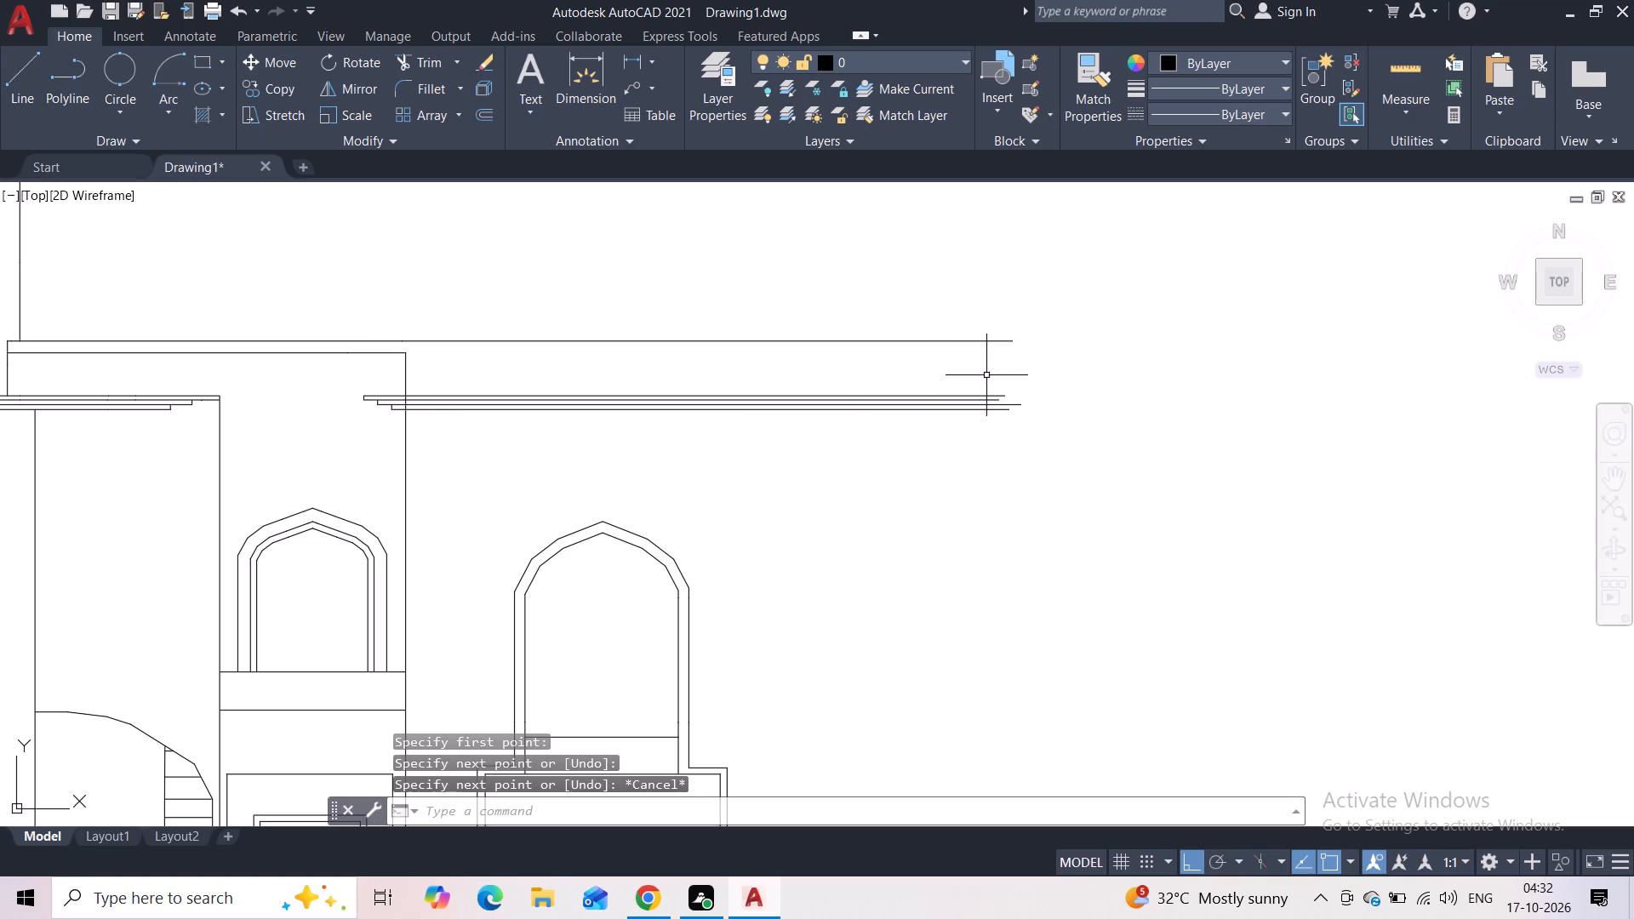
{"action": "key", "text": "space"}
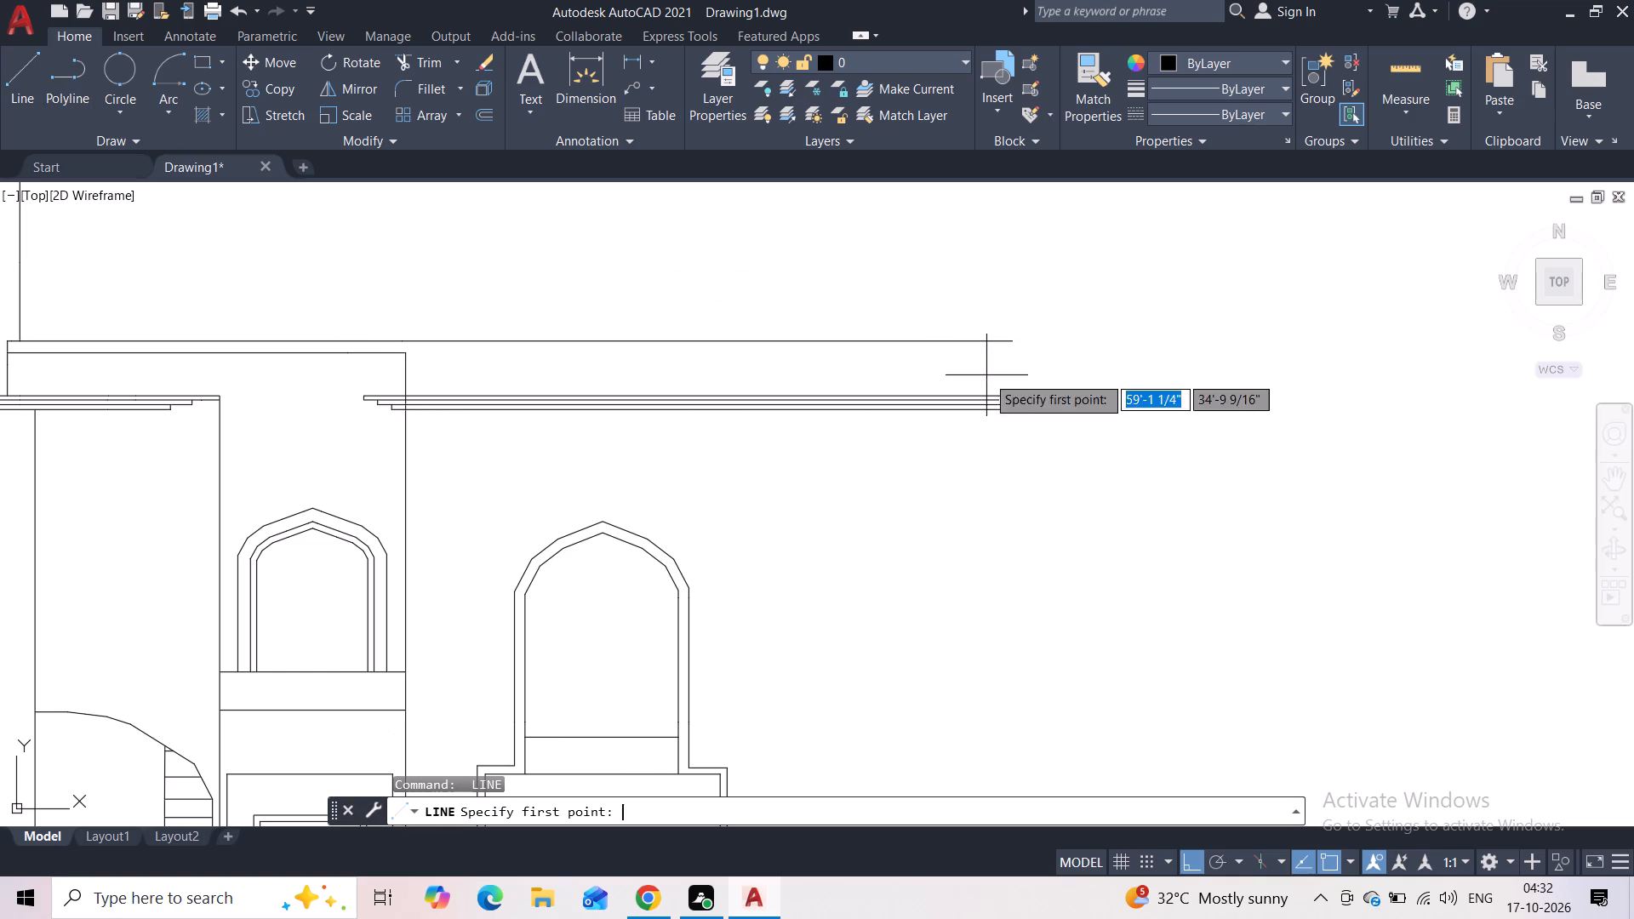
{"action": "left_click", "coordinate": [408, 356]}
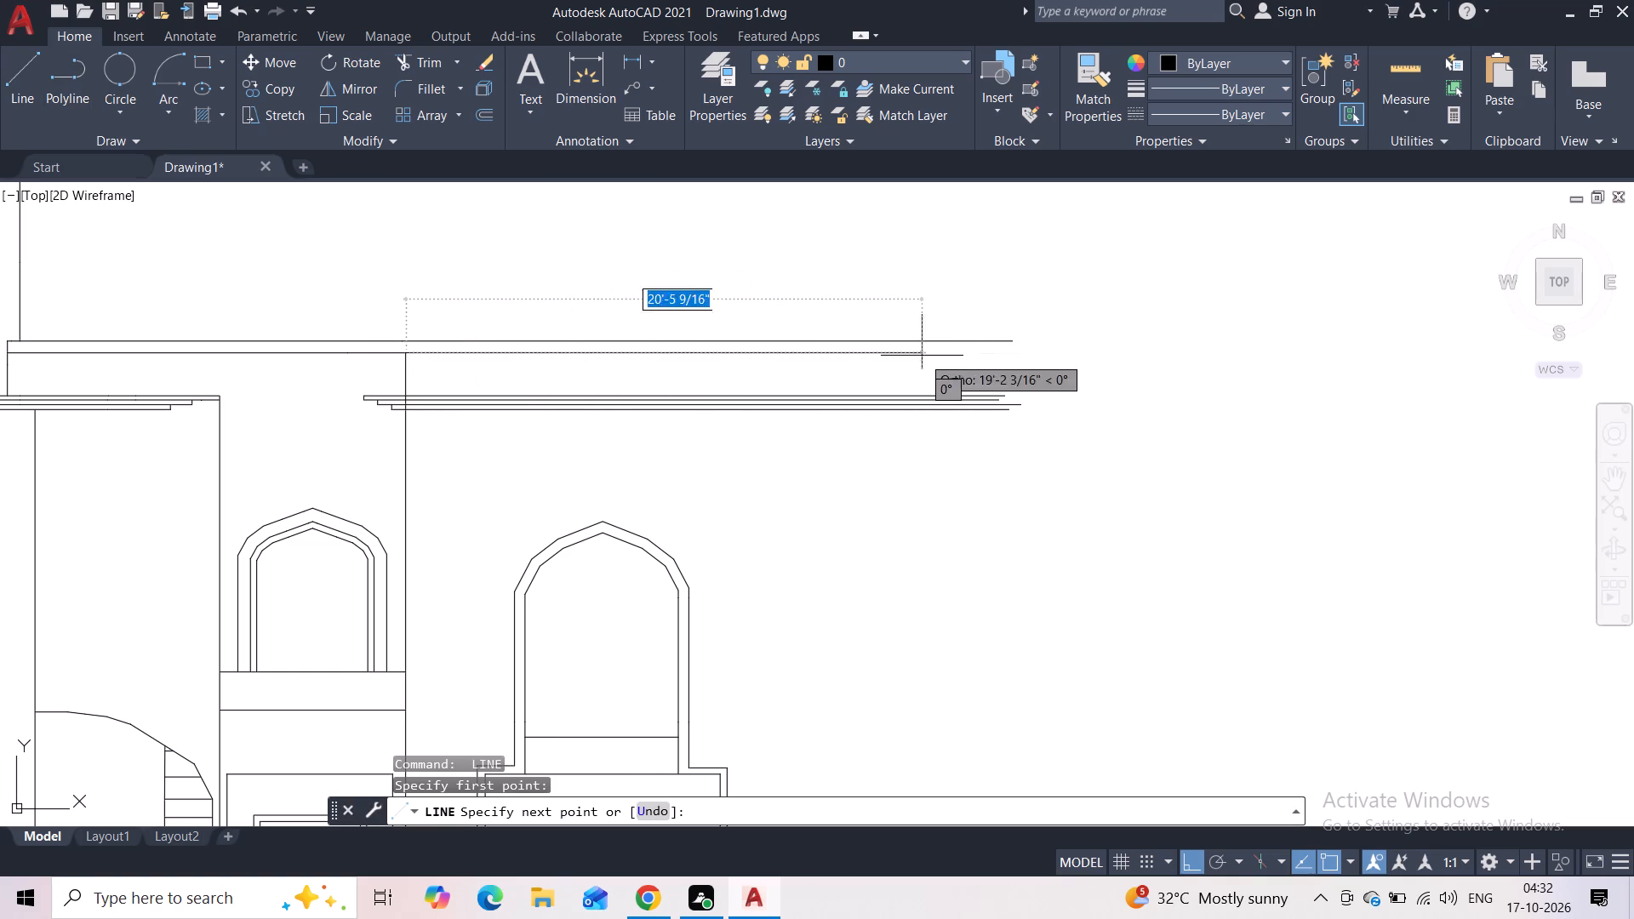
{"action": "left_click", "coordinate": [1003, 355]}
{"action": "key", "text": "Escape"}
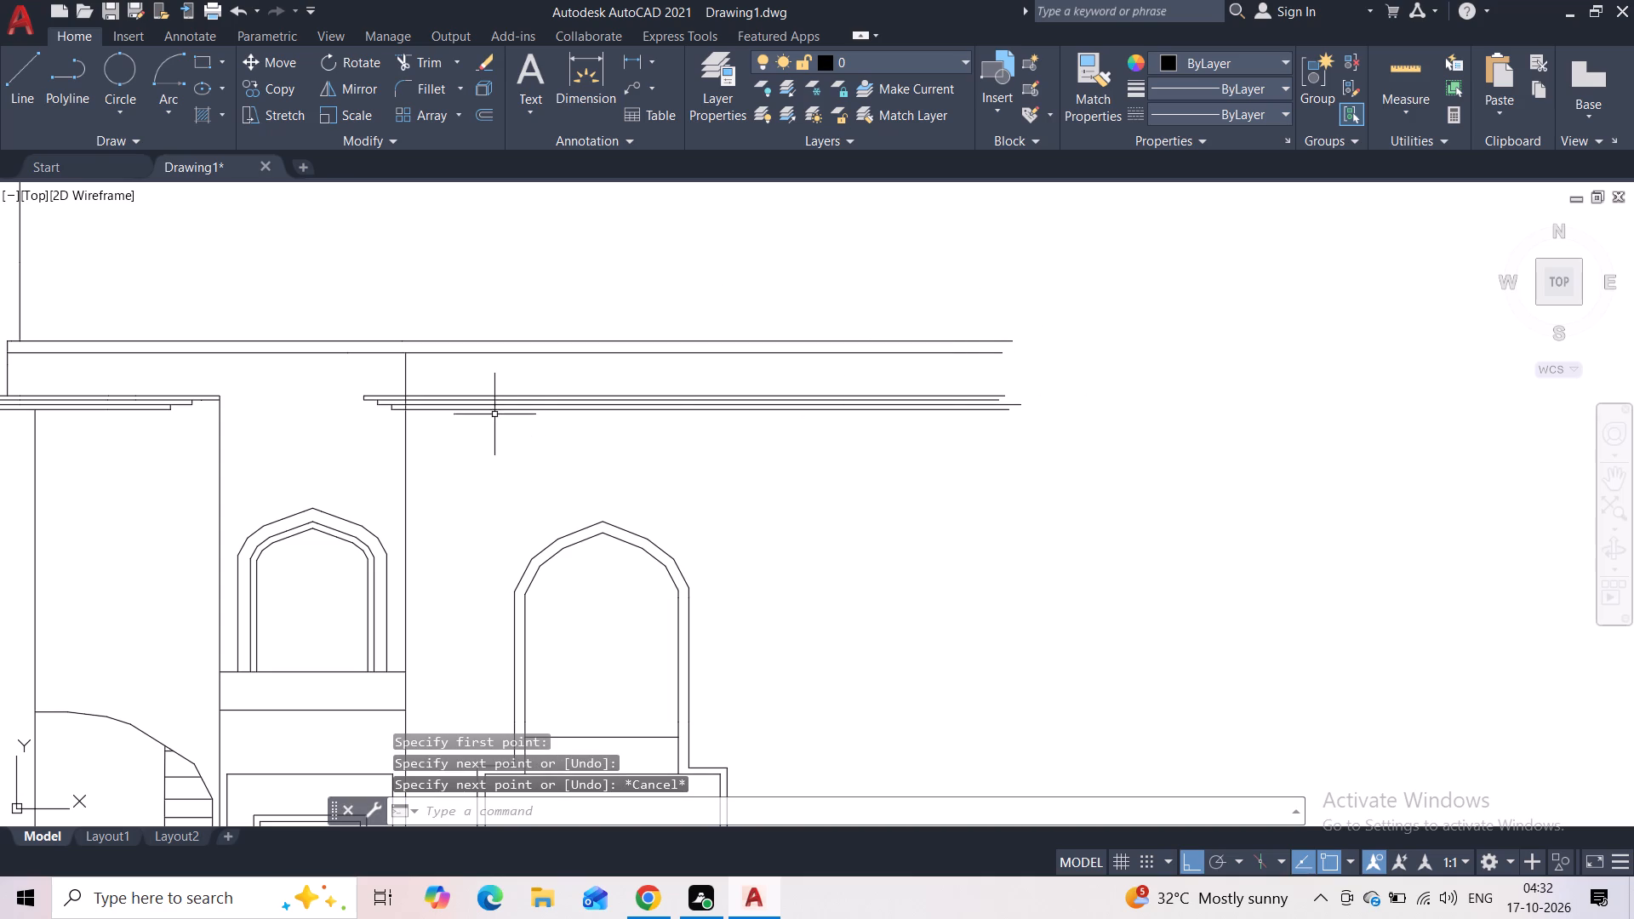
Draw a short vertical guide line between the parapet and cornice levels, aligned with the apex of the middle bay's arch.
{"action": "left_click", "coordinate": [30, 96]}
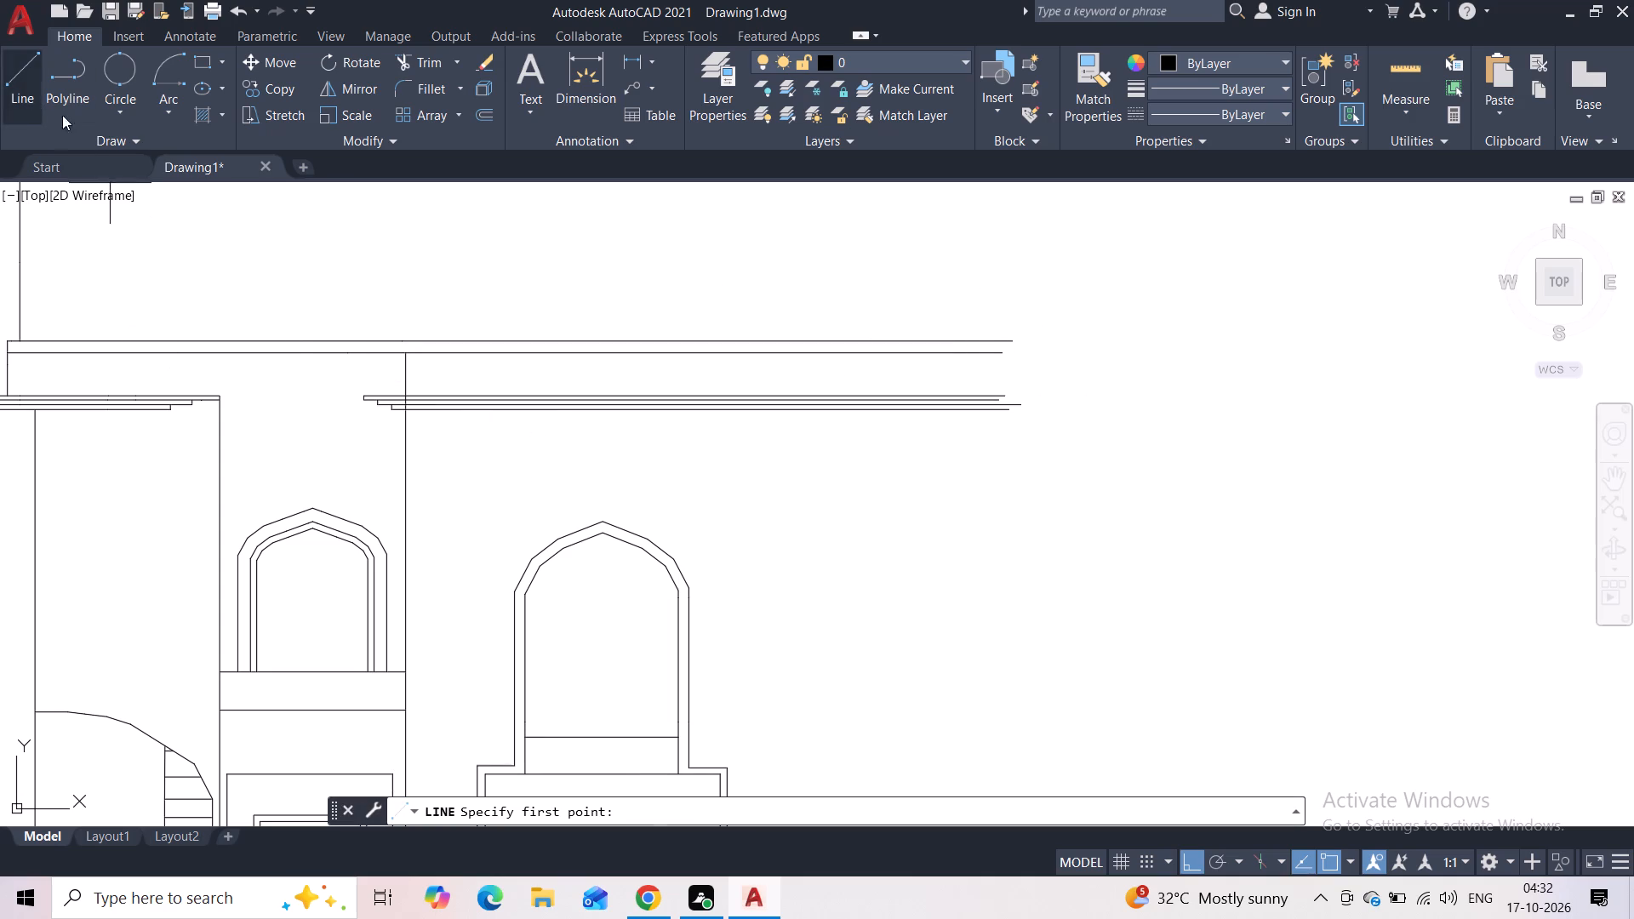
{"action": "left_click", "coordinate": [312, 370]}
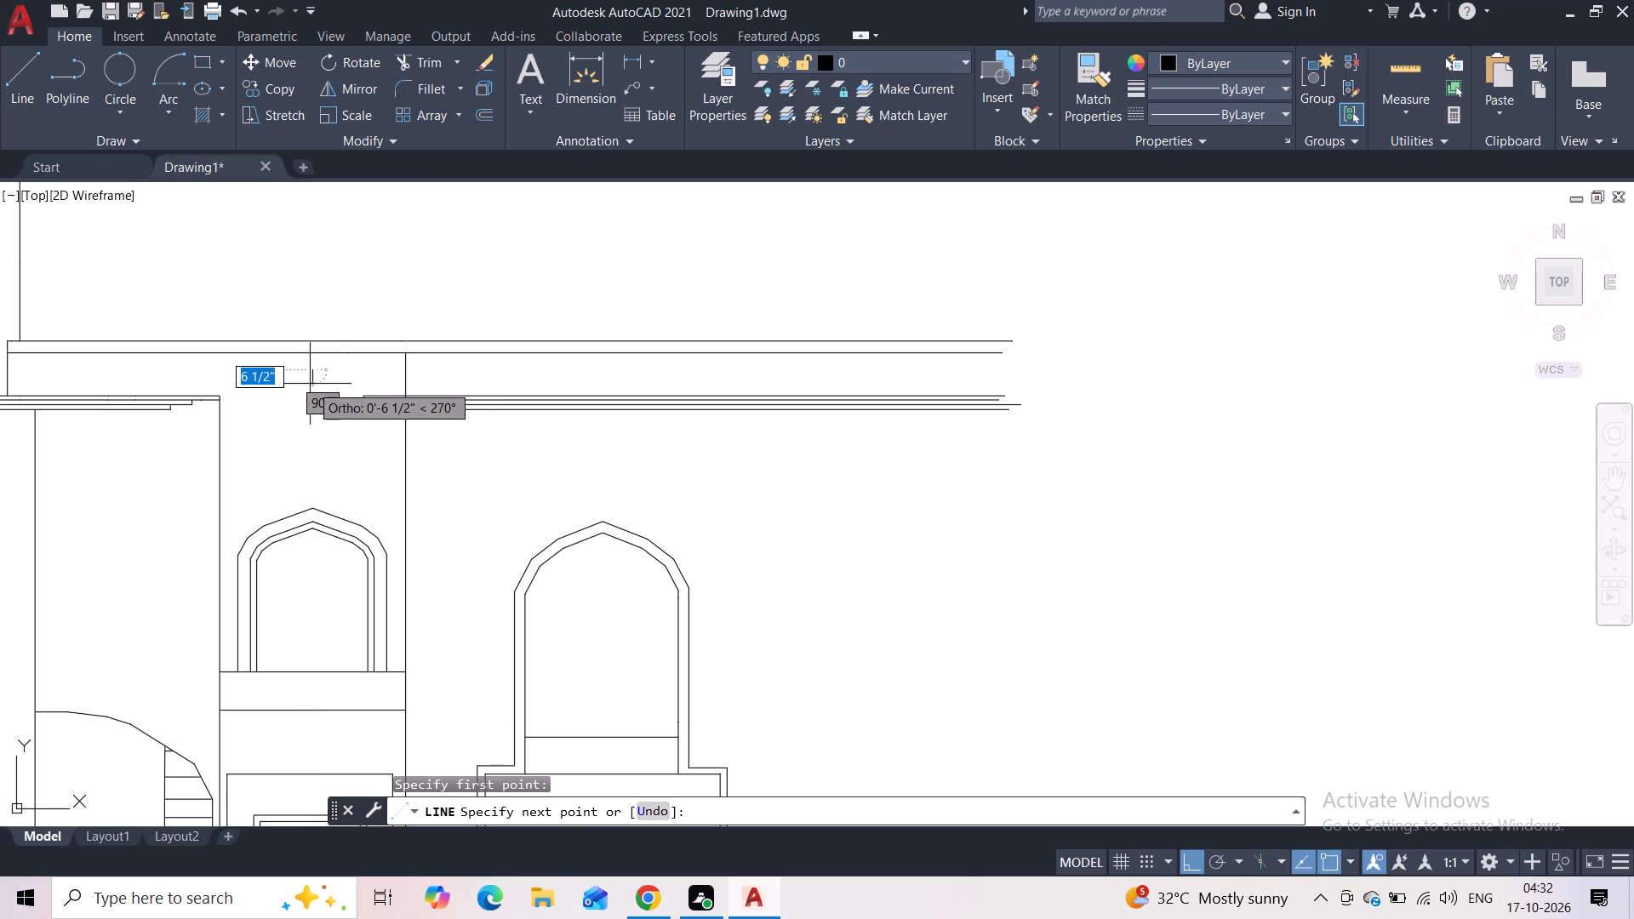
{"action": "left_click", "coordinate": [311, 380]}
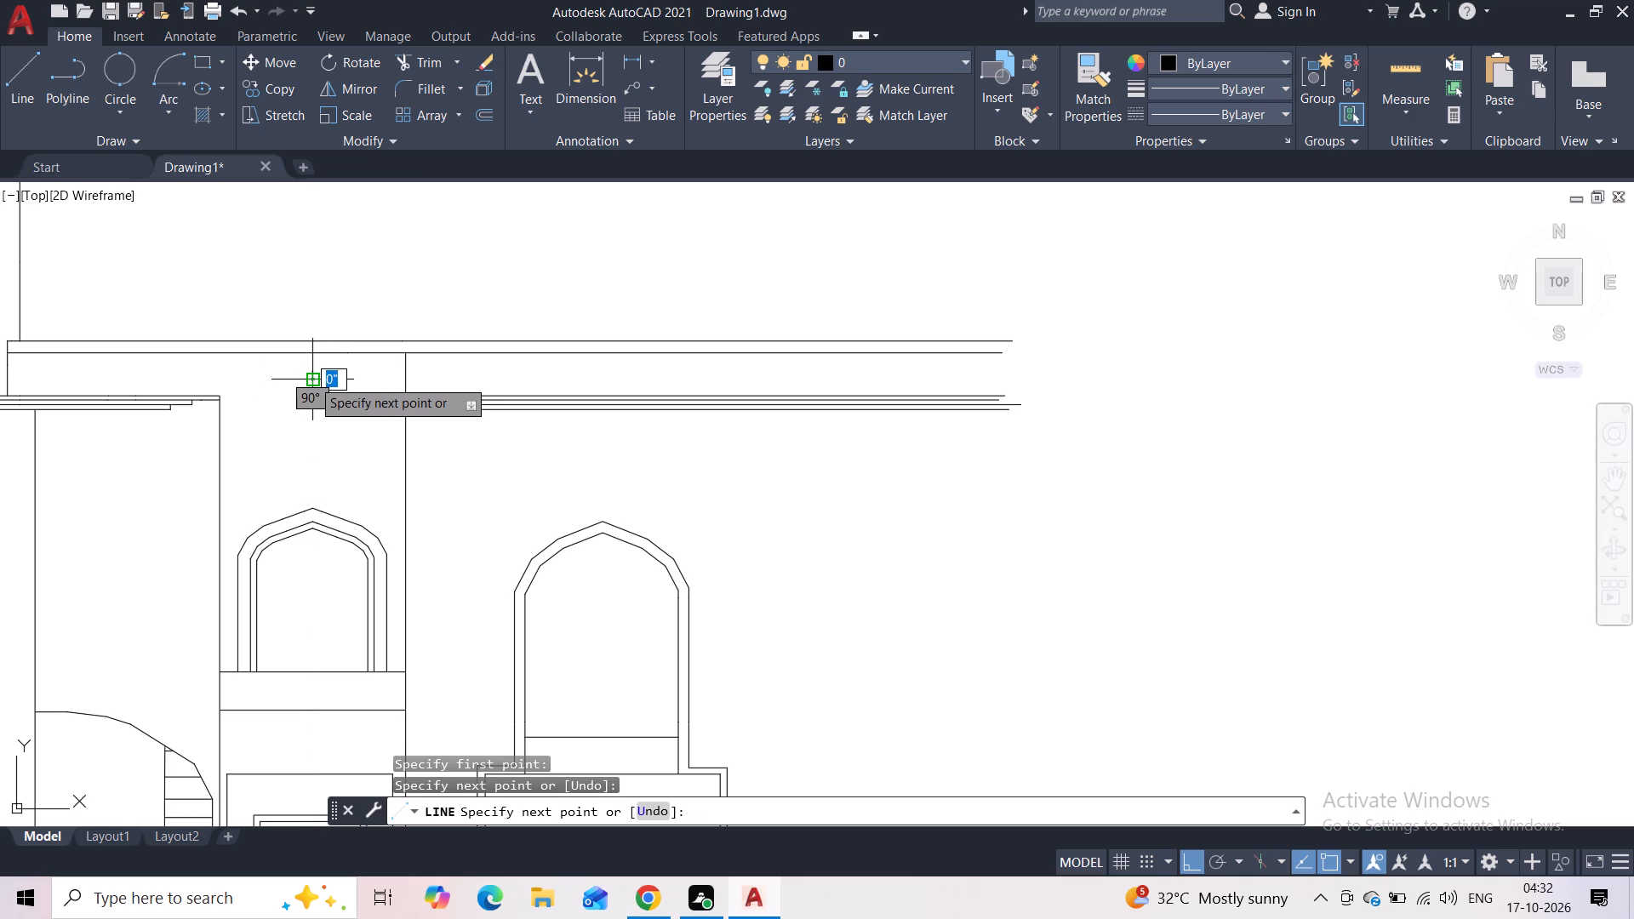
{"action": "key", "text": "Escape"}
Draw a short horizontal base line just below the vertical guide, extending about equally to both sides of its axis.
{"action": "scroll", "coordinate": [311, 379], "scroll_direction": "up", "scroll_amount": 4}
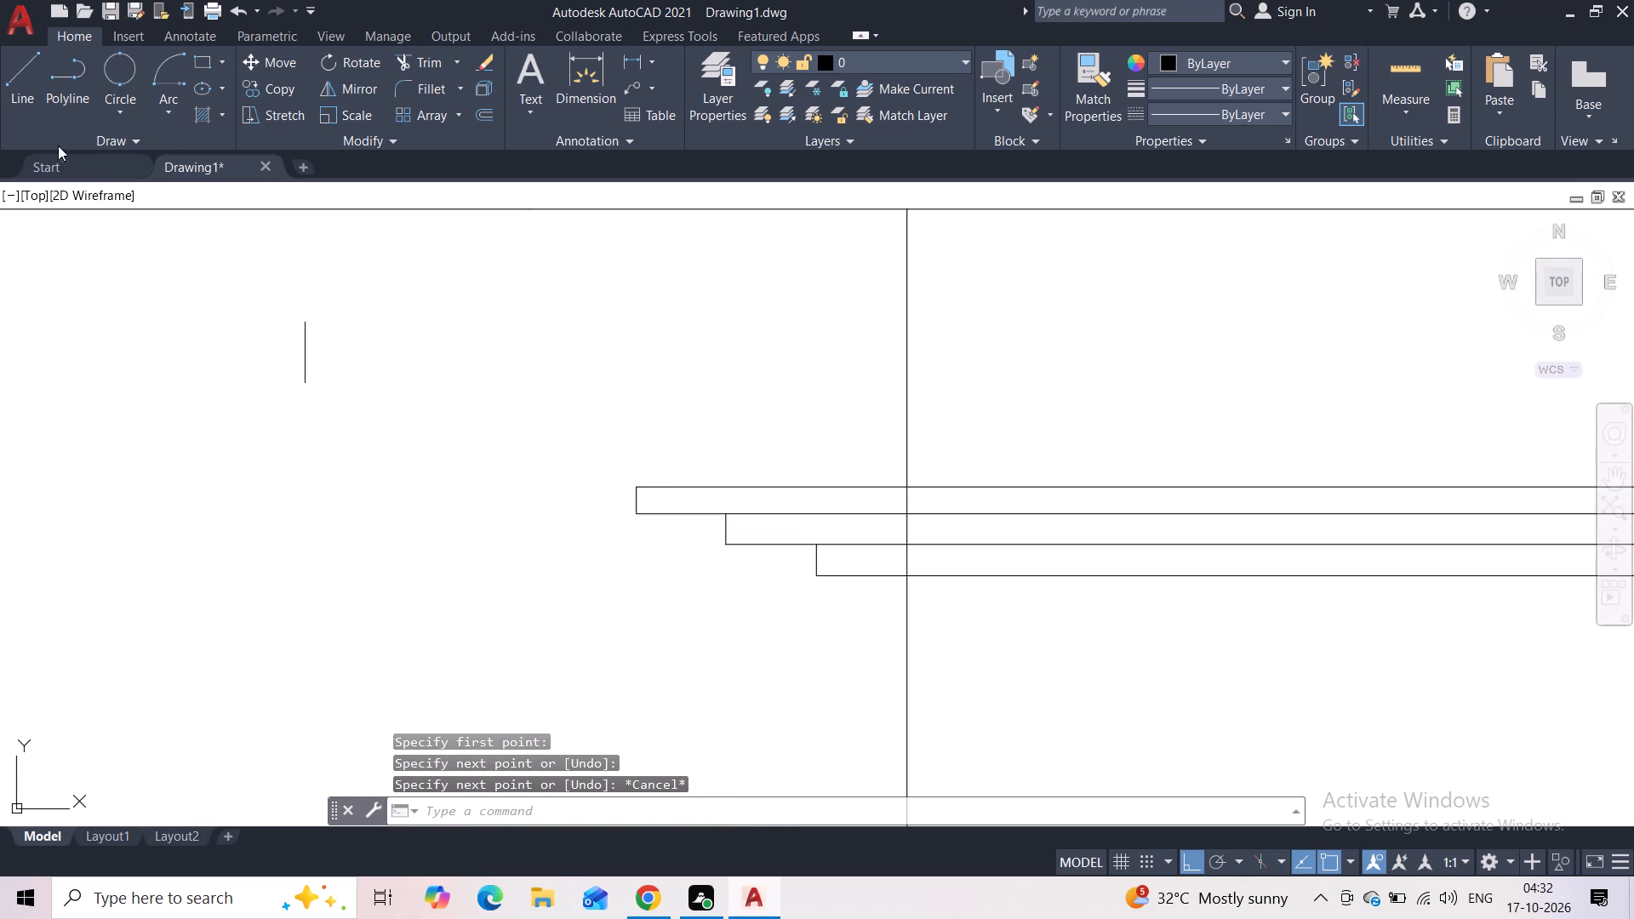
{"action": "left_click", "coordinate": [31, 96]}
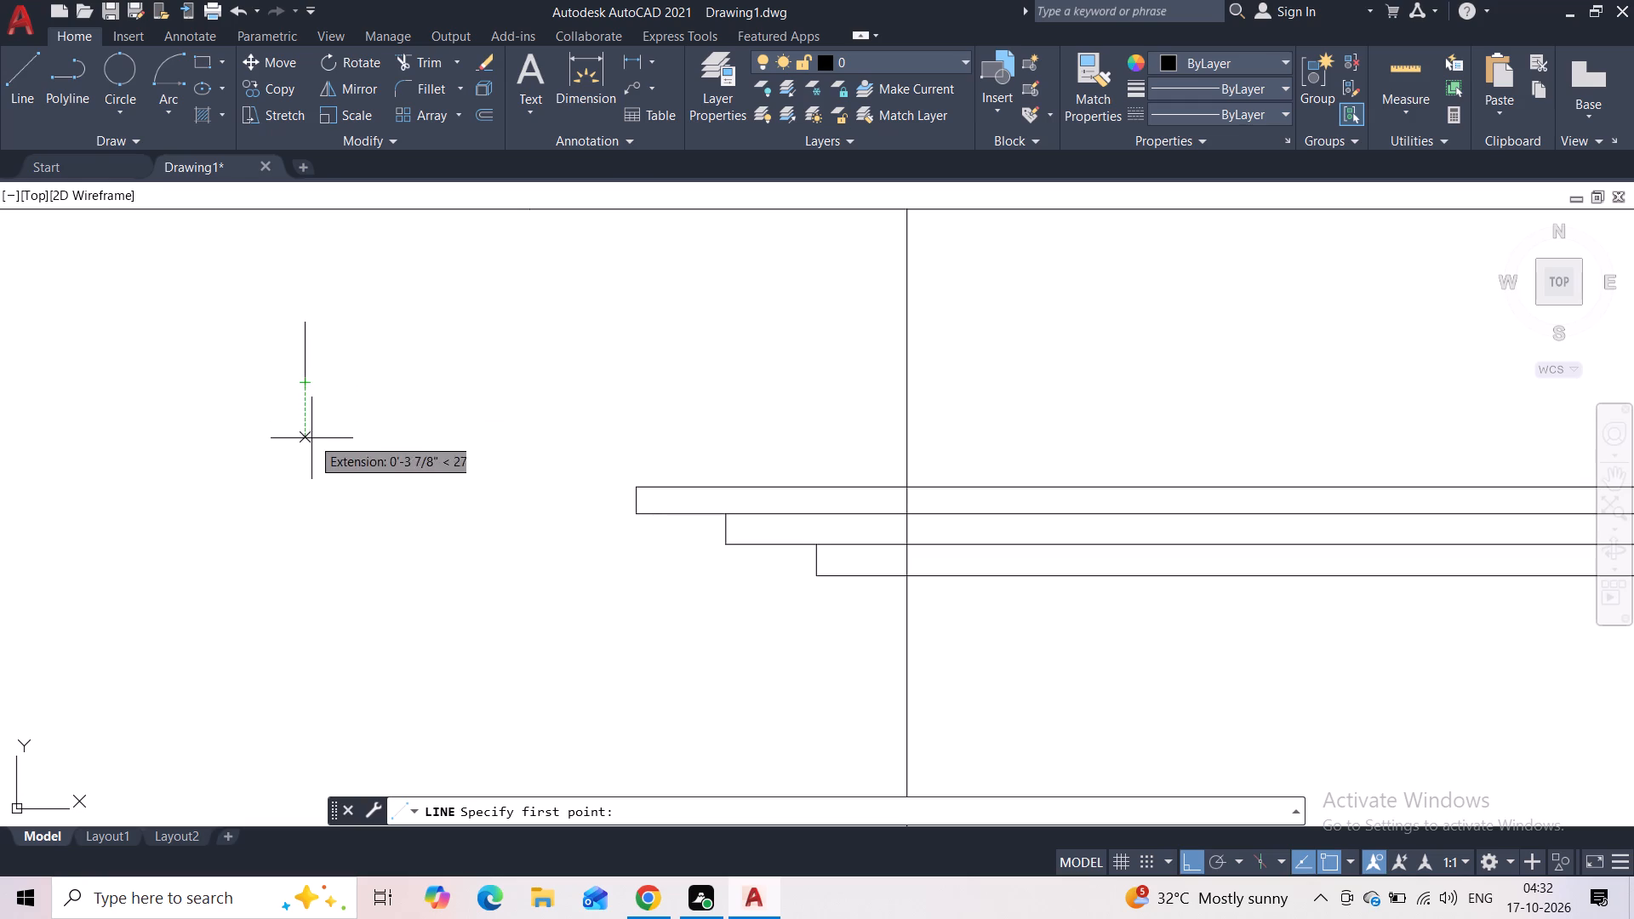
{"action": "left_click", "coordinate": [310, 457]}
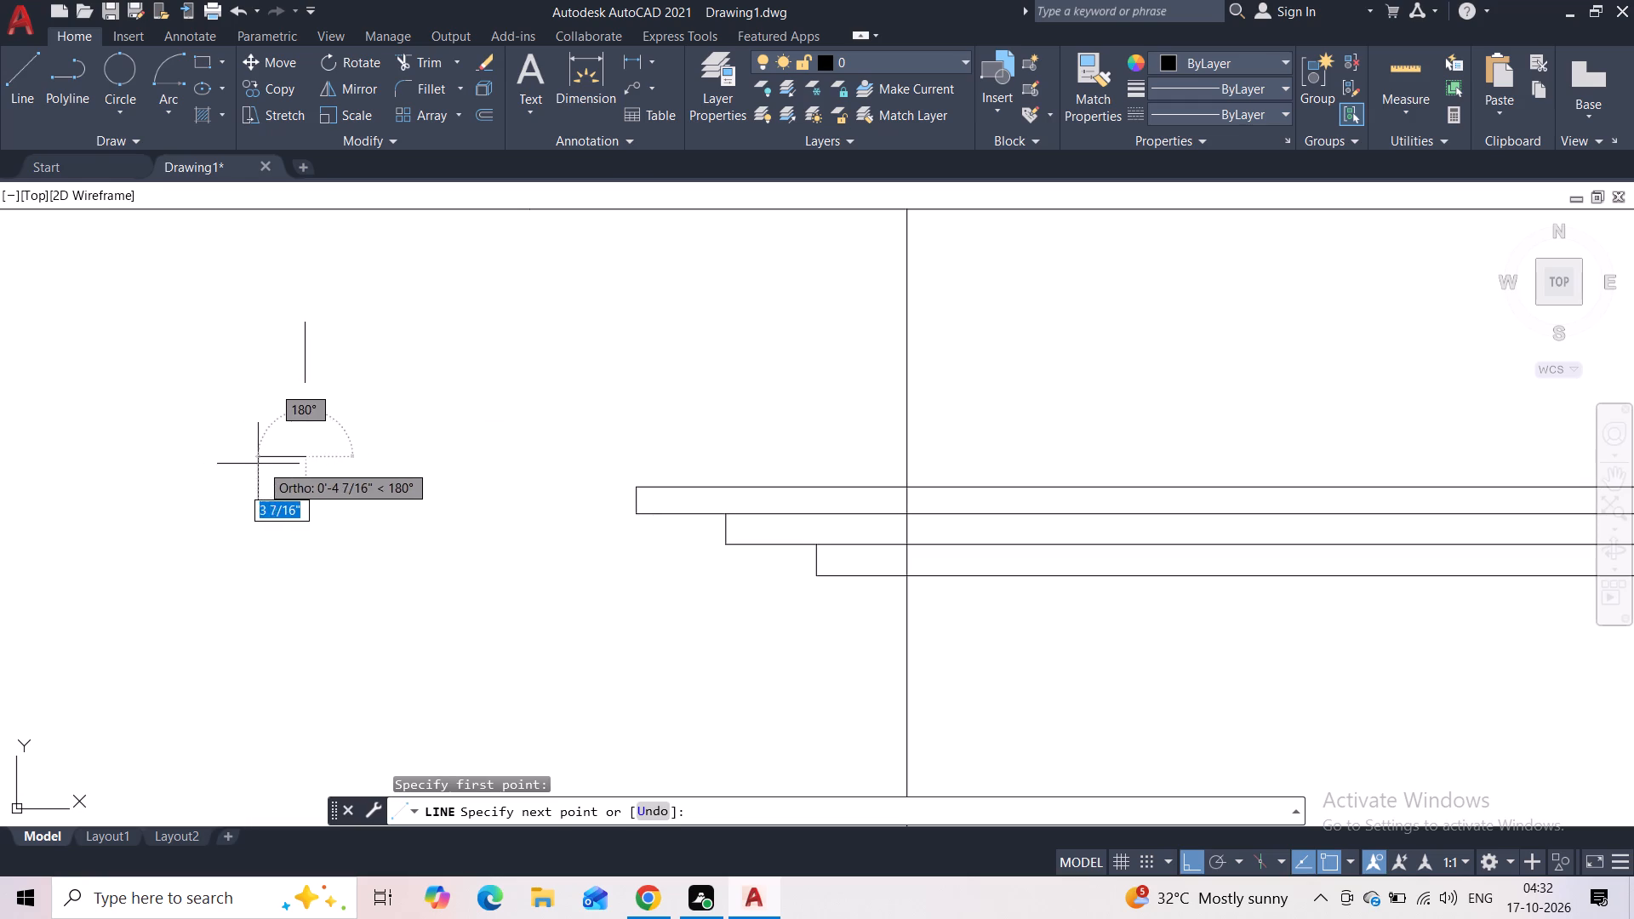
{"action": "left_click", "coordinate": [263, 464]}
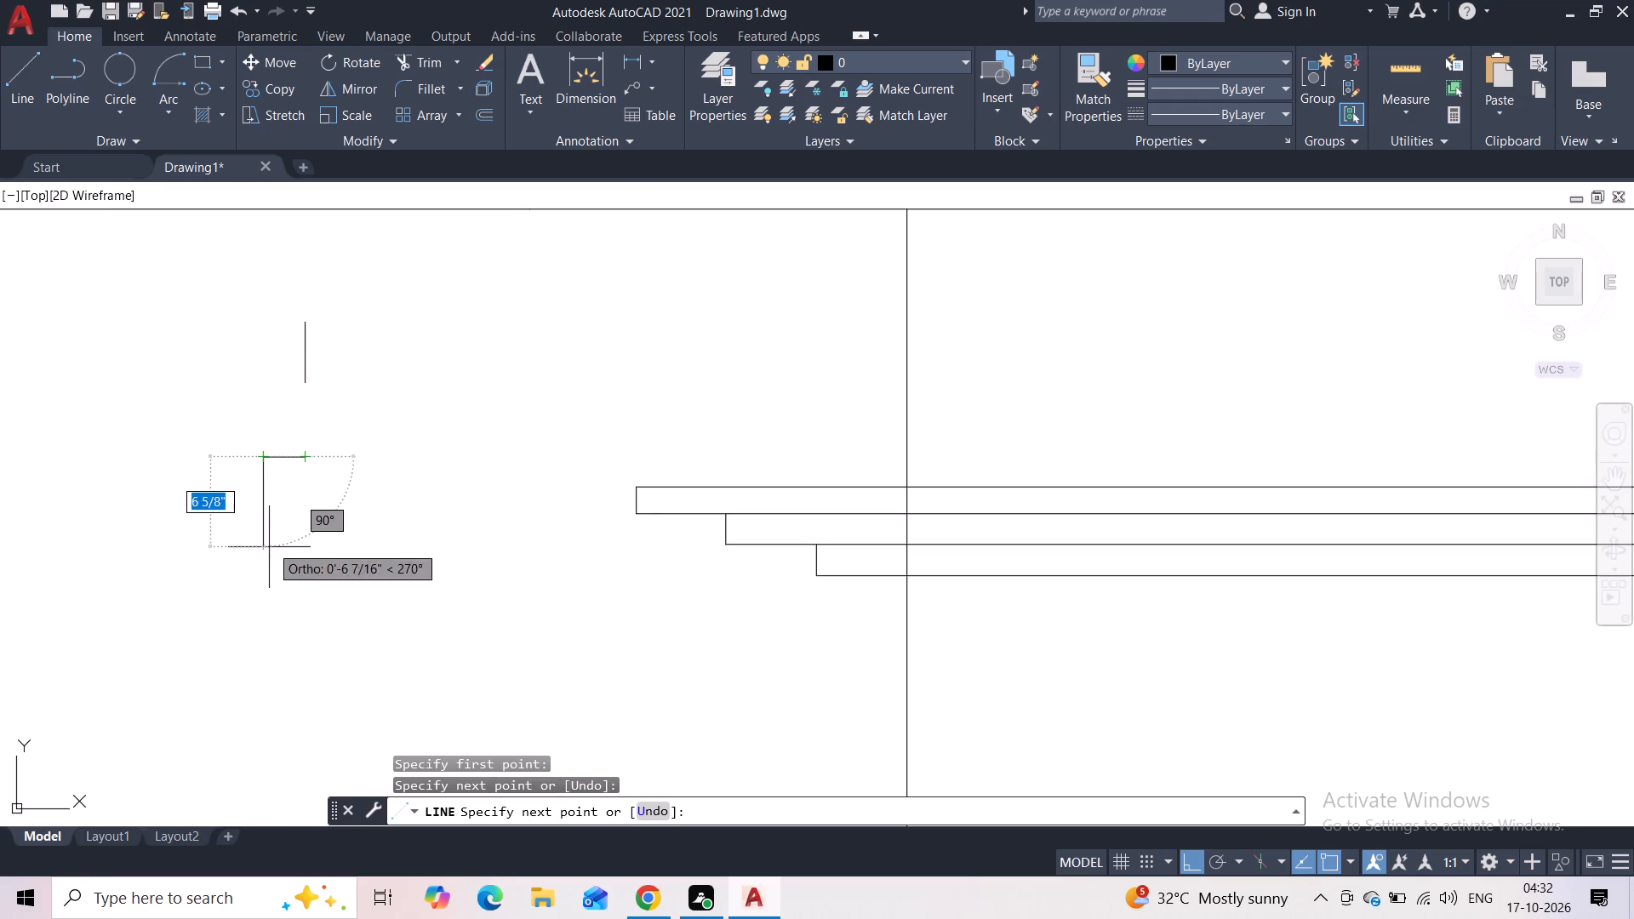
{"action": "key", "text": "space"}
{"action": "key", "text": "space"}
{"action": "left_click", "coordinate": [304, 465]}
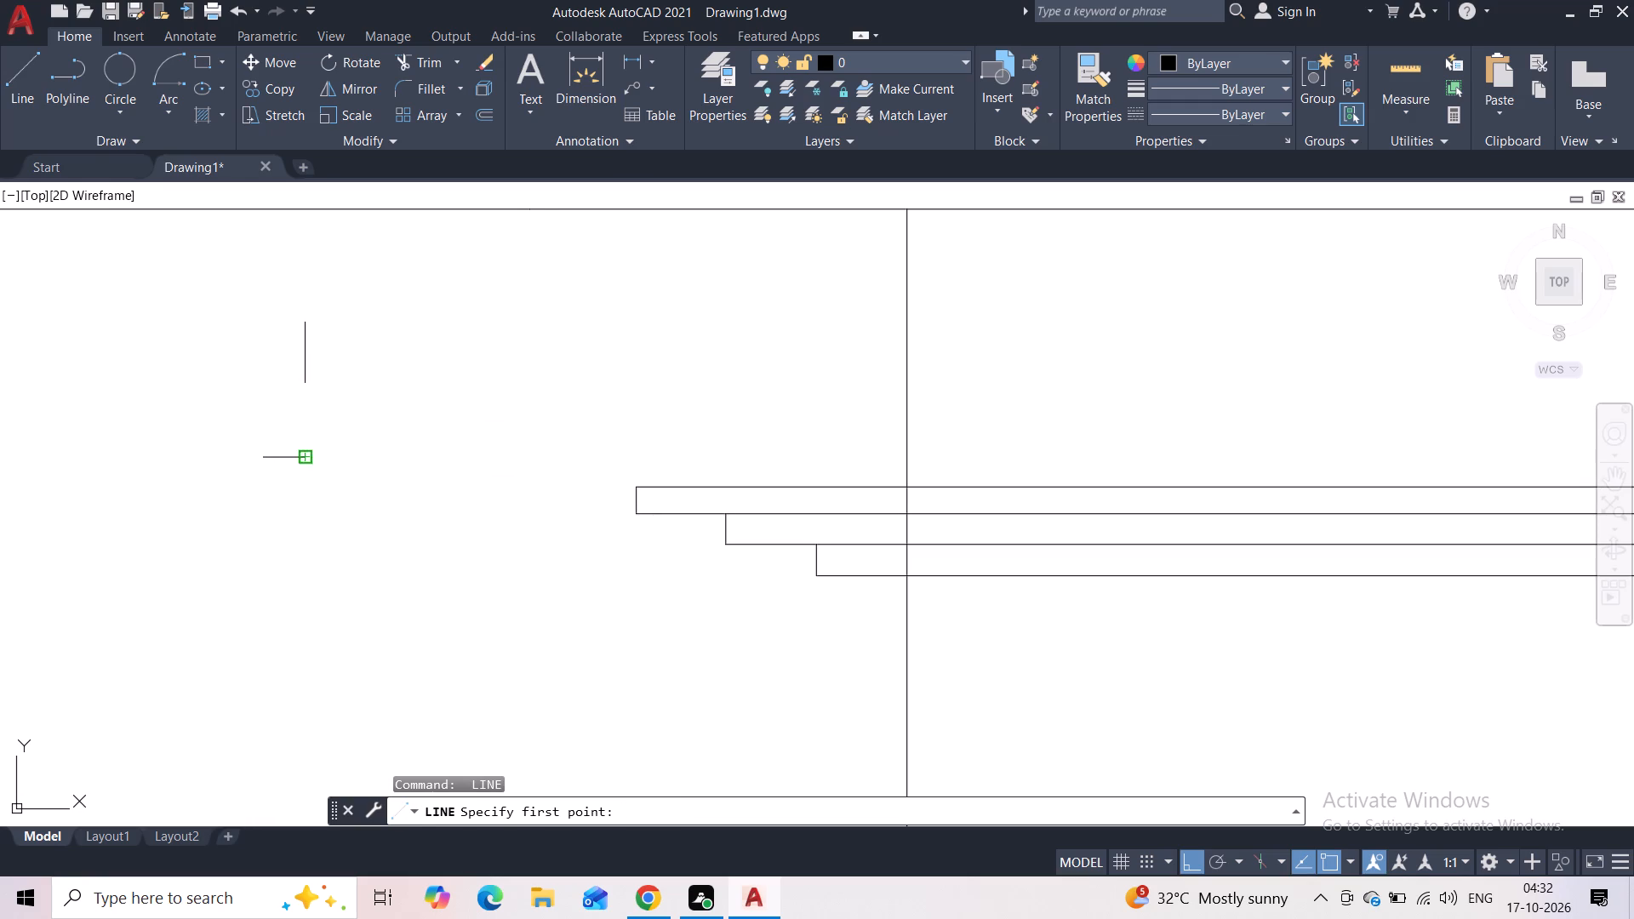
{"action": "key", "text": "space"}
{"action": "key", "text": "space"}
{"action": "left_click", "coordinate": [310, 457]}
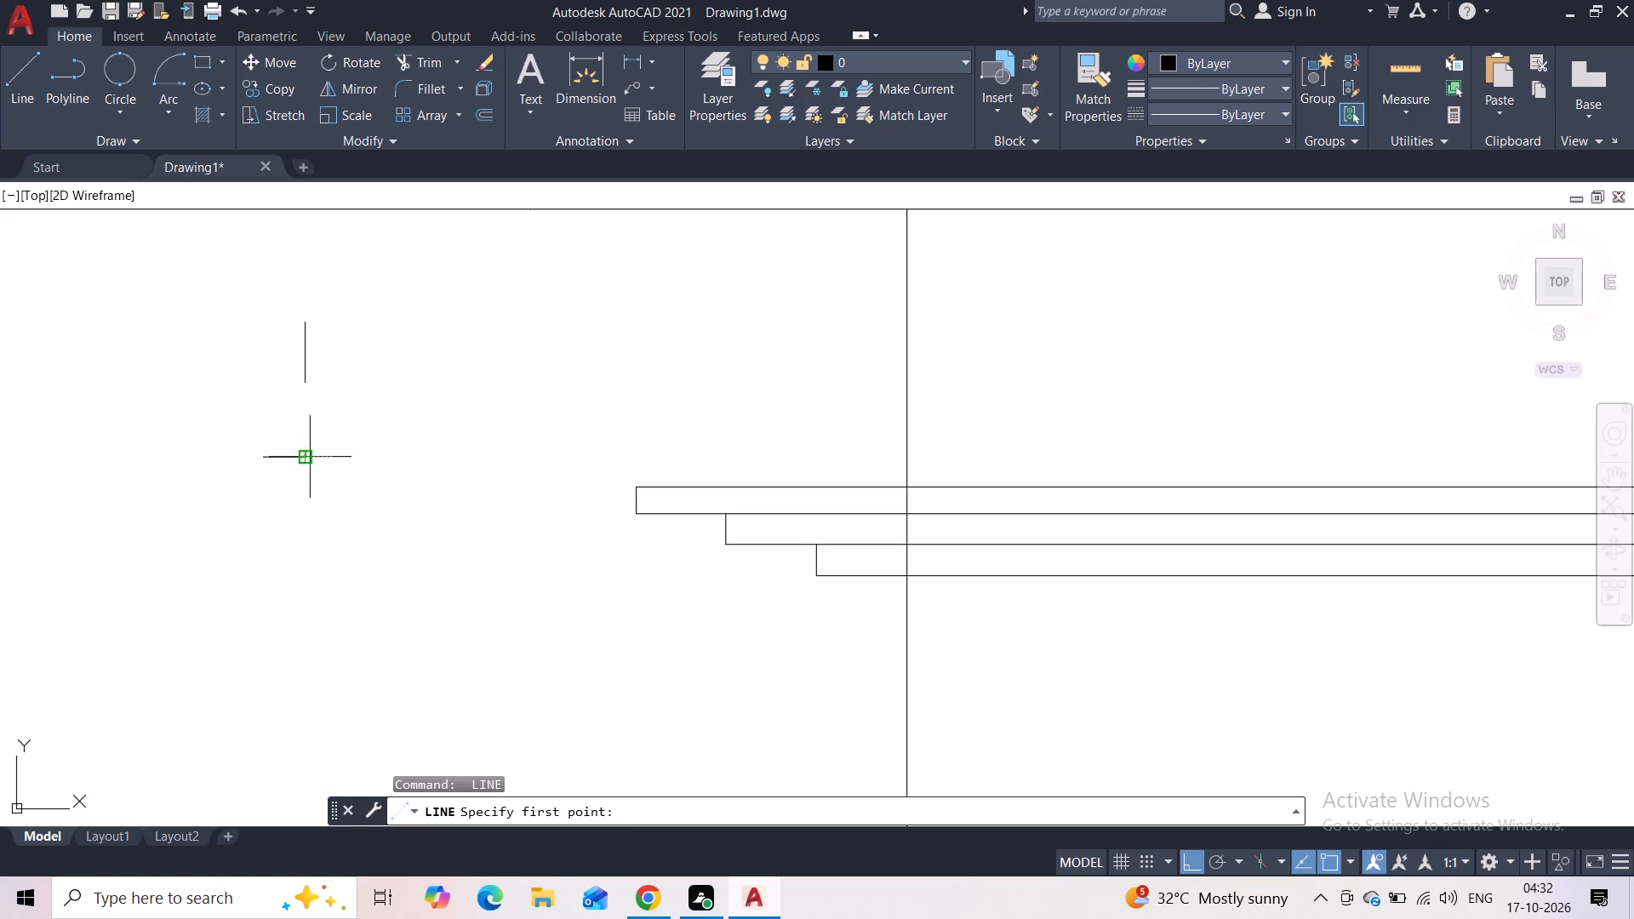
{"action": "left_click", "coordinate": [329, 459]}
{"action": "key", "text": "space"}
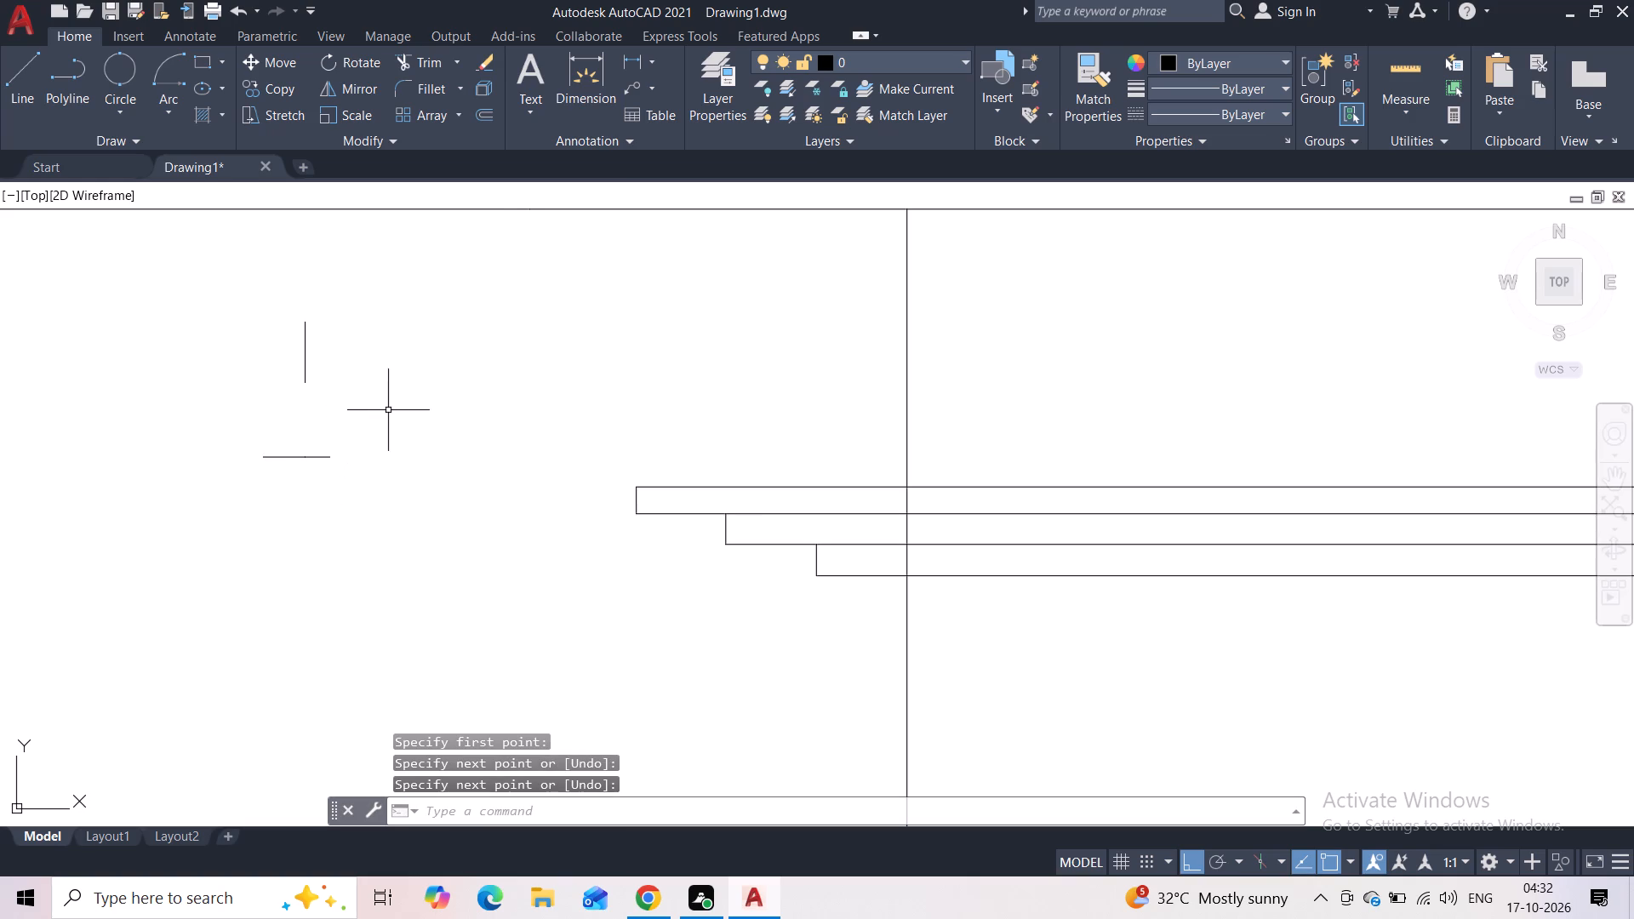
{"action": "key", "text": "space"}
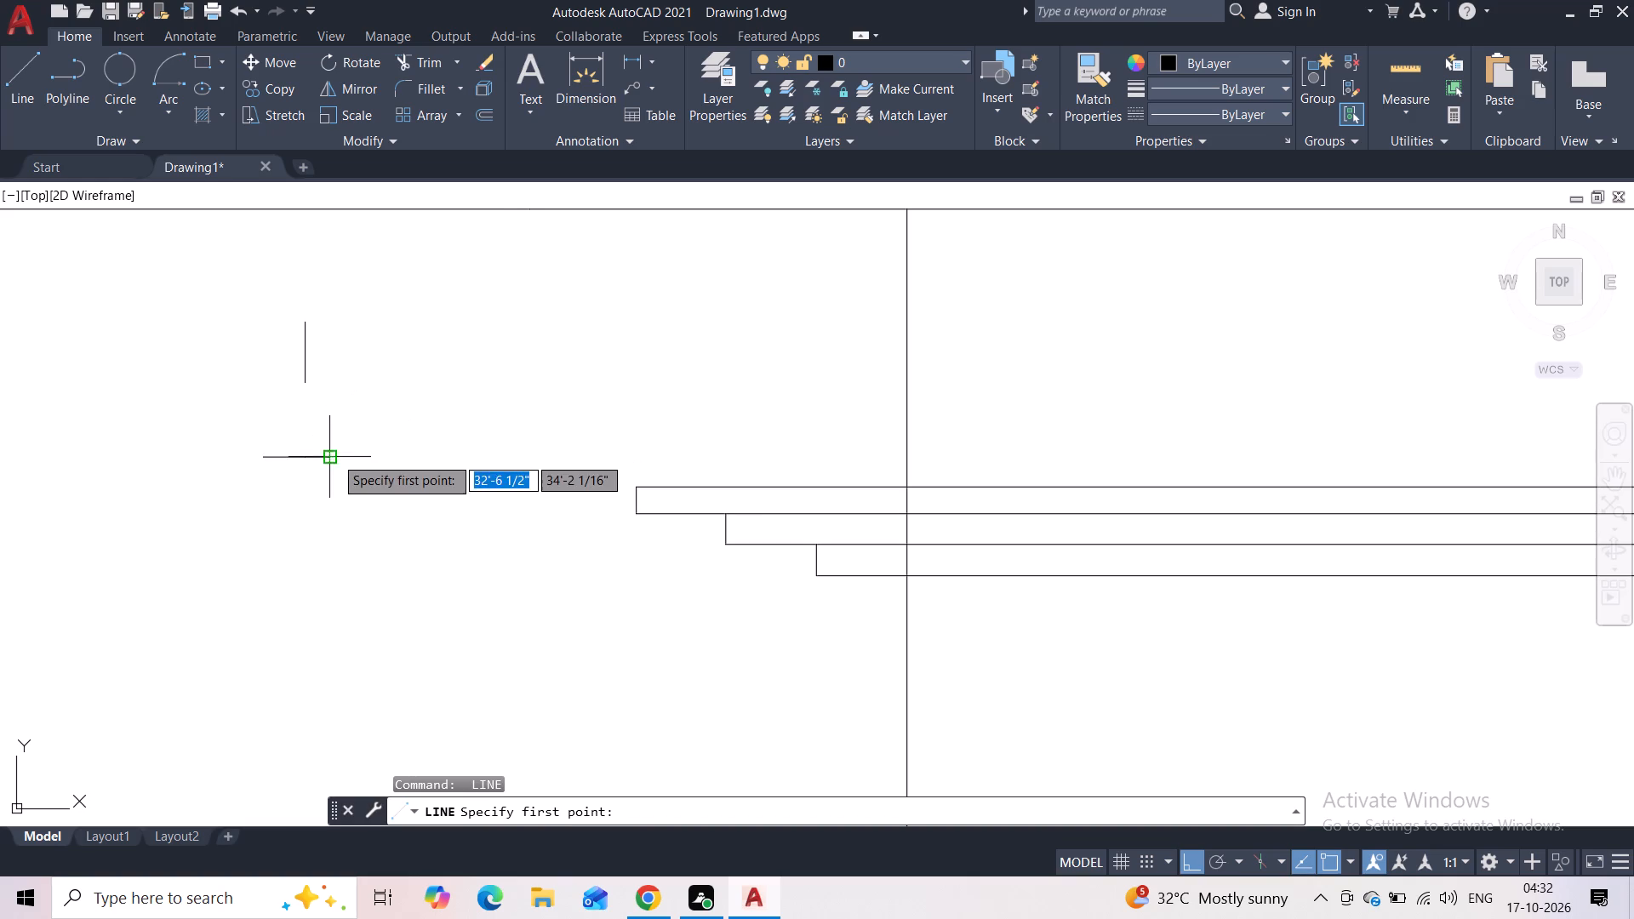
{"action": "left_click", "coordinate": [334, 457]}
{"action": "left_click", "coordinate": [348, 463]}
{"action": "key", "text": "space"}
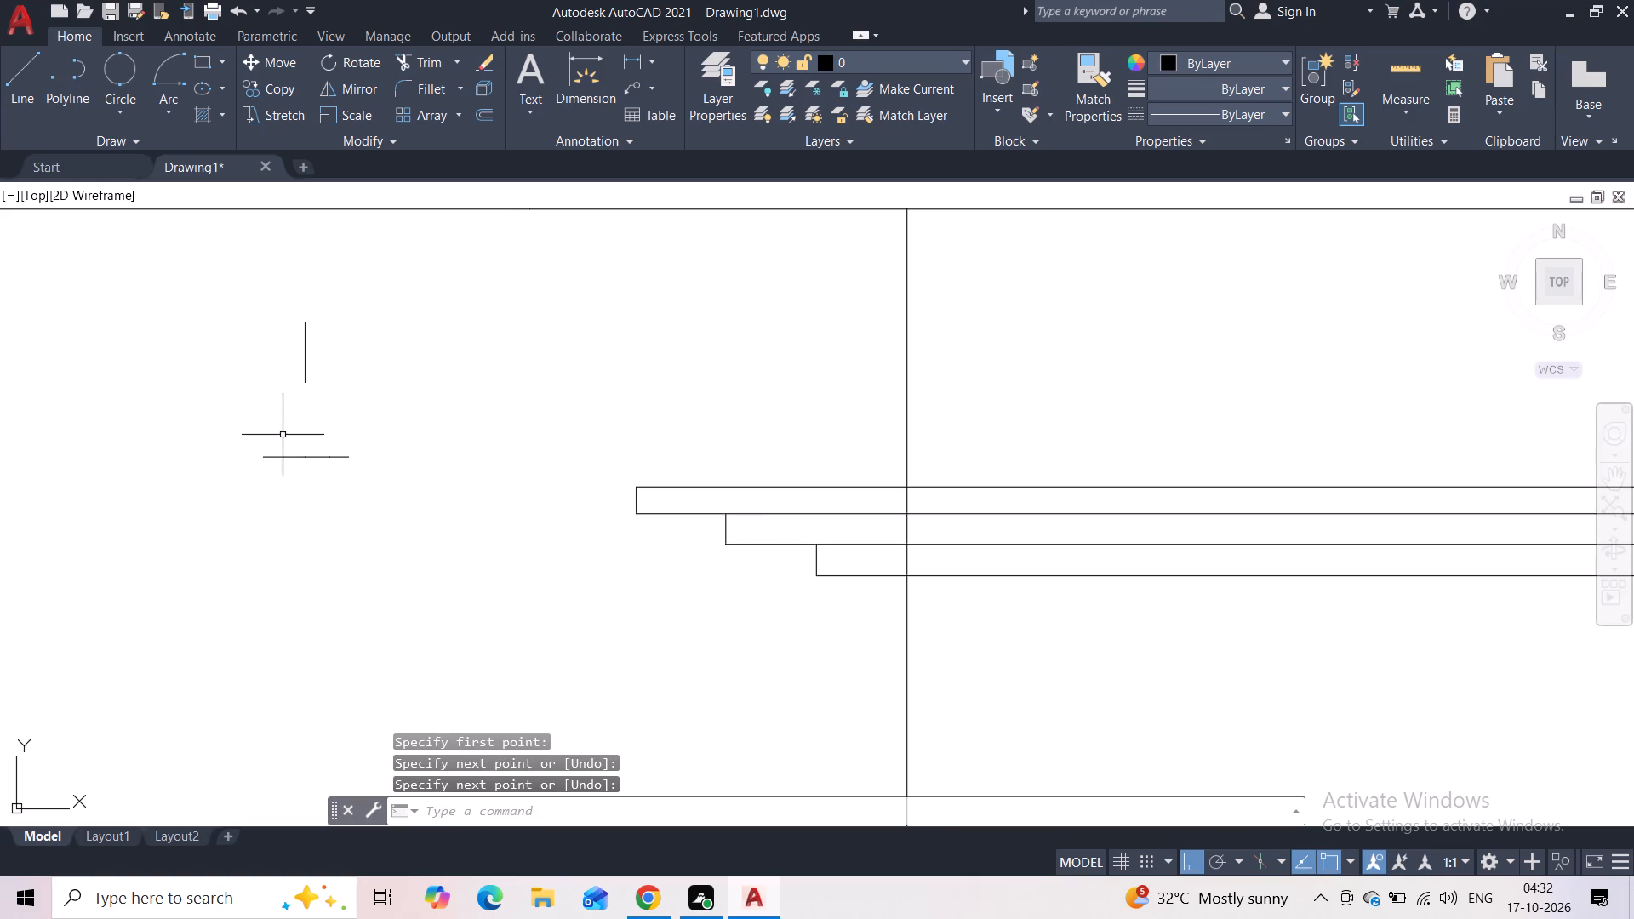
Draw short vertical side lines upward from both ends of the small base line.
{"action": "key", "text": "space"}
{"action": "left_click", "coordinate": [266, 459]}
{"action": "left_click", "coordinate": [267, 431]}
{"action": "key", "text": "space"}
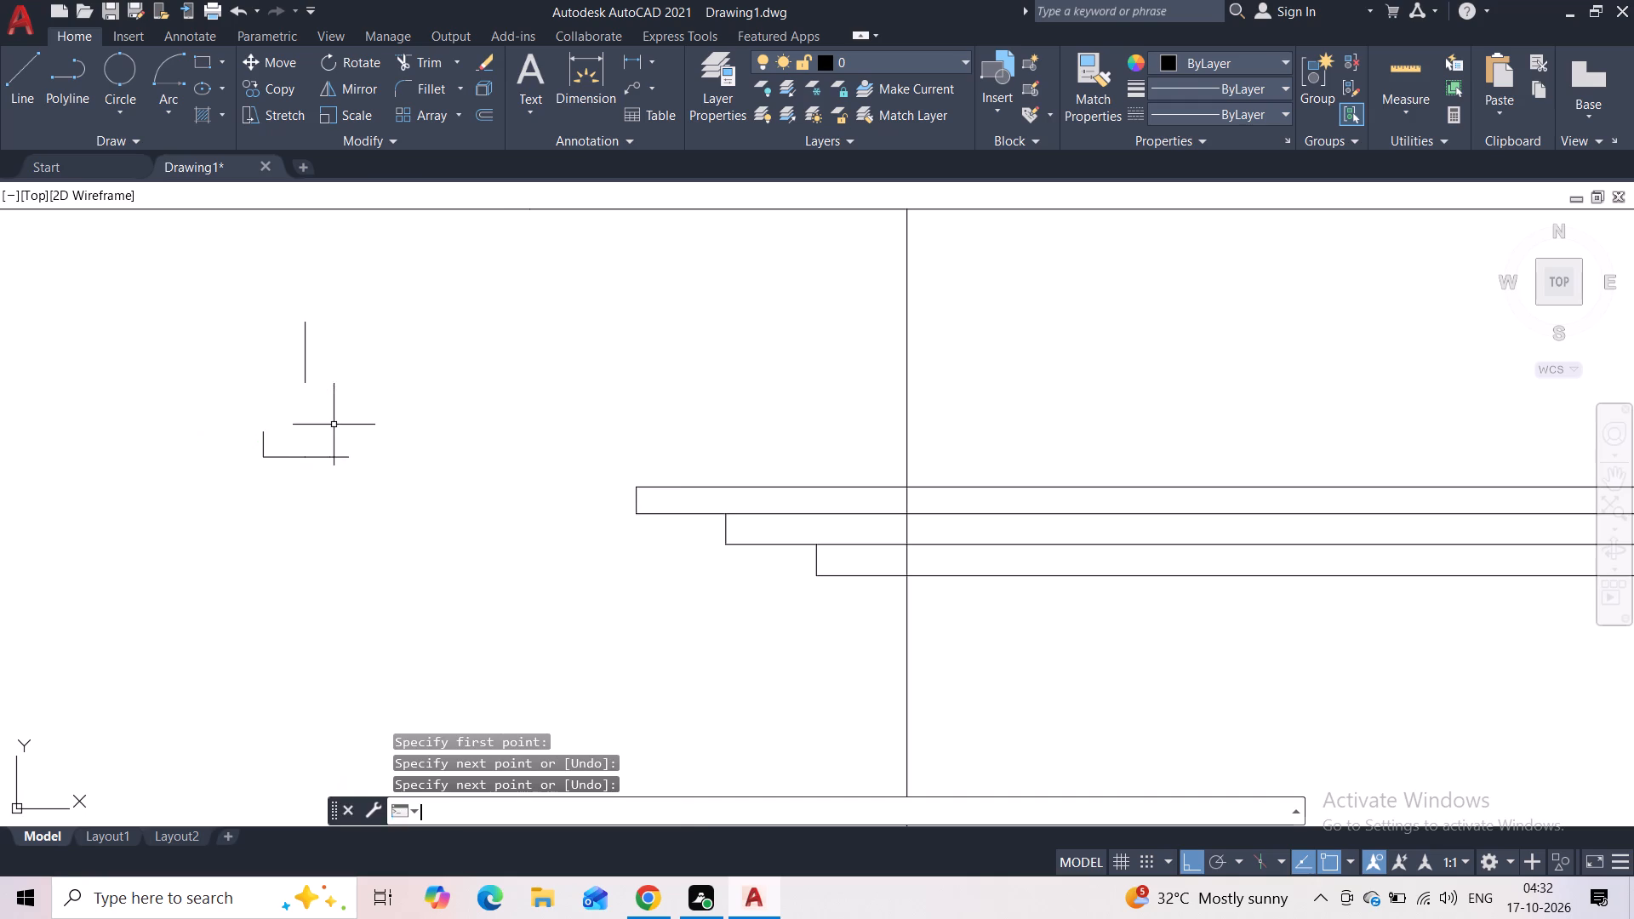
{"action": "key", "text": "space"}
{"action": "left_click", "coordinate": [347, 458]}
{"action": "left_click", "coordinate": [357, 418]}
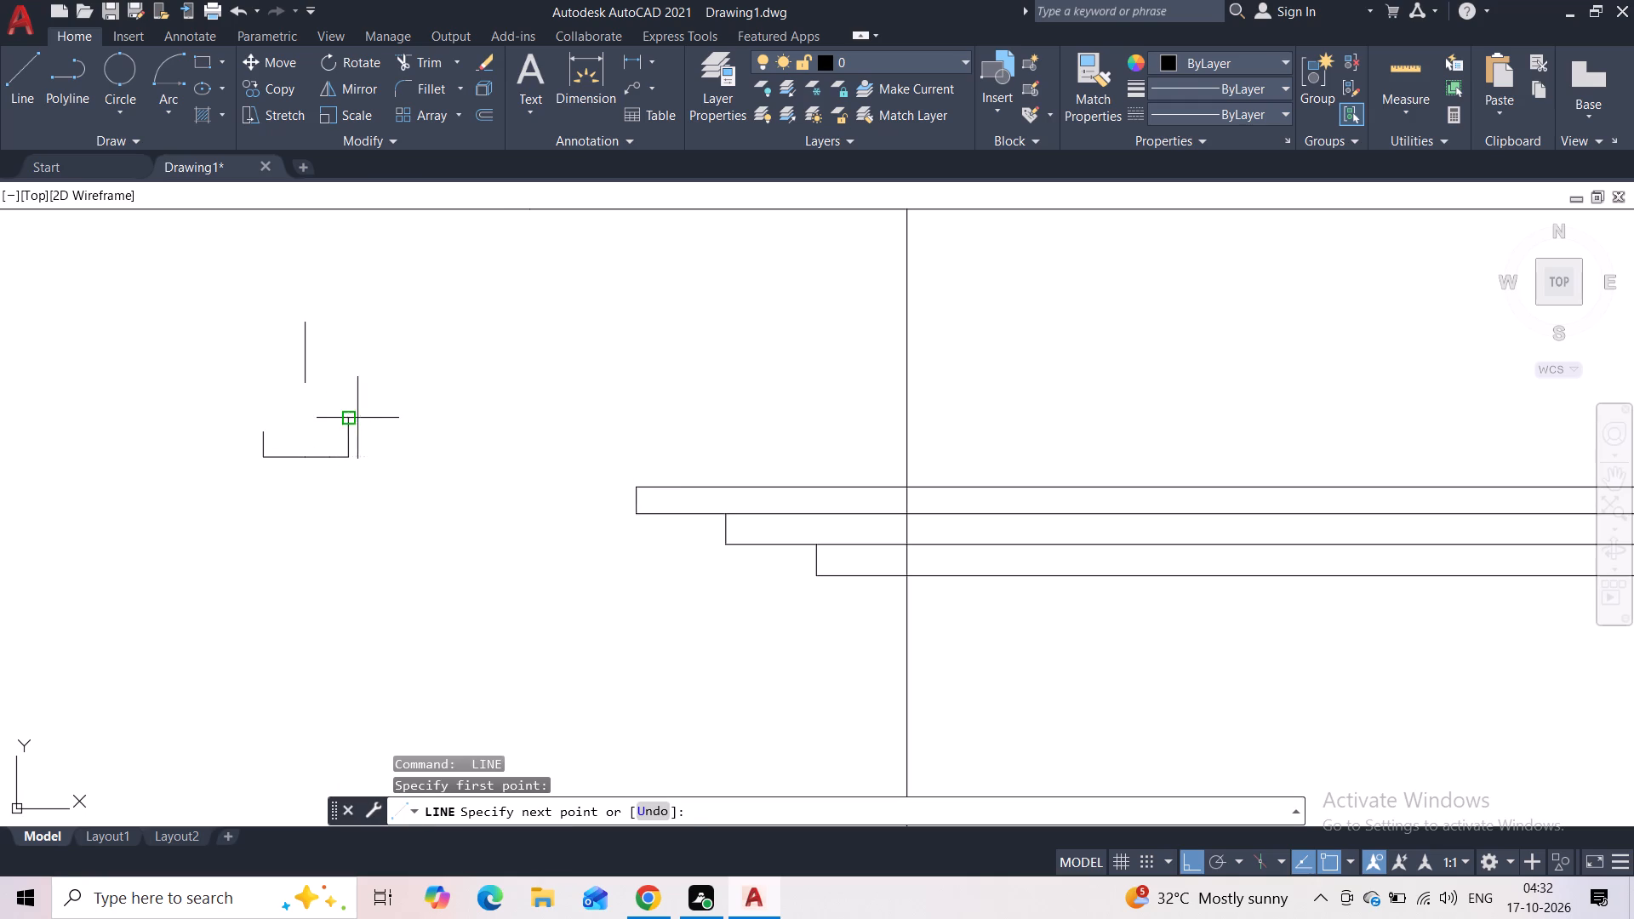
{"action": "key", "text": "space"}
{"action": "key", "text": "space"}
{"action": "left_click", "coordinate": [267, 434]}
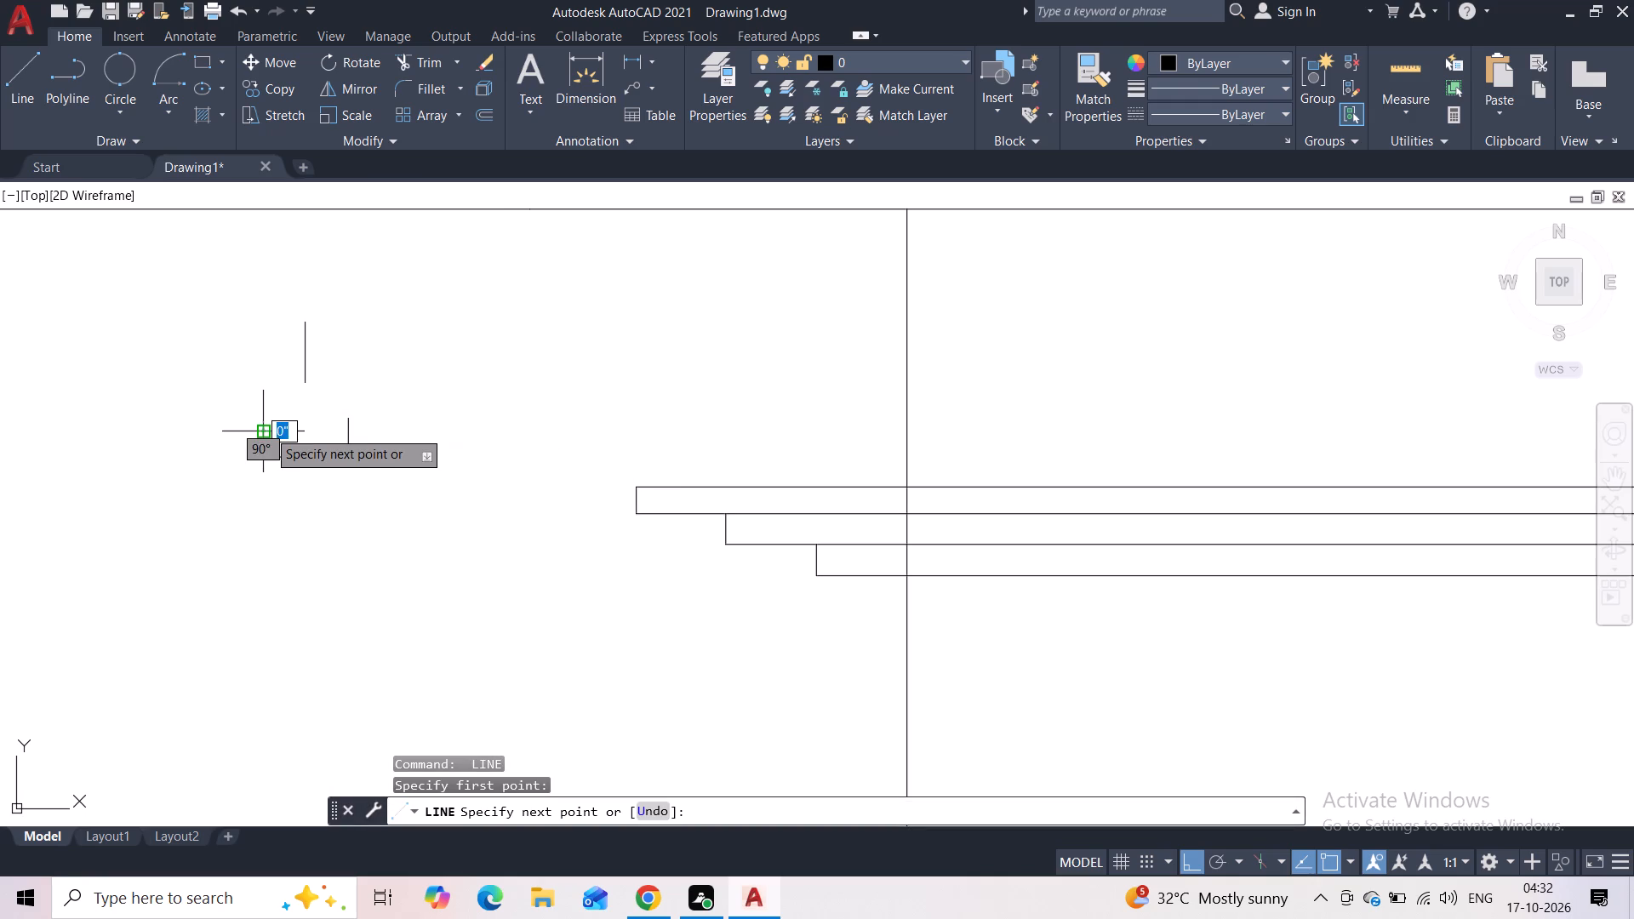
{"action": "left_click", "coordinate": [269, 421]}
{"action": "key", "text": "space"}
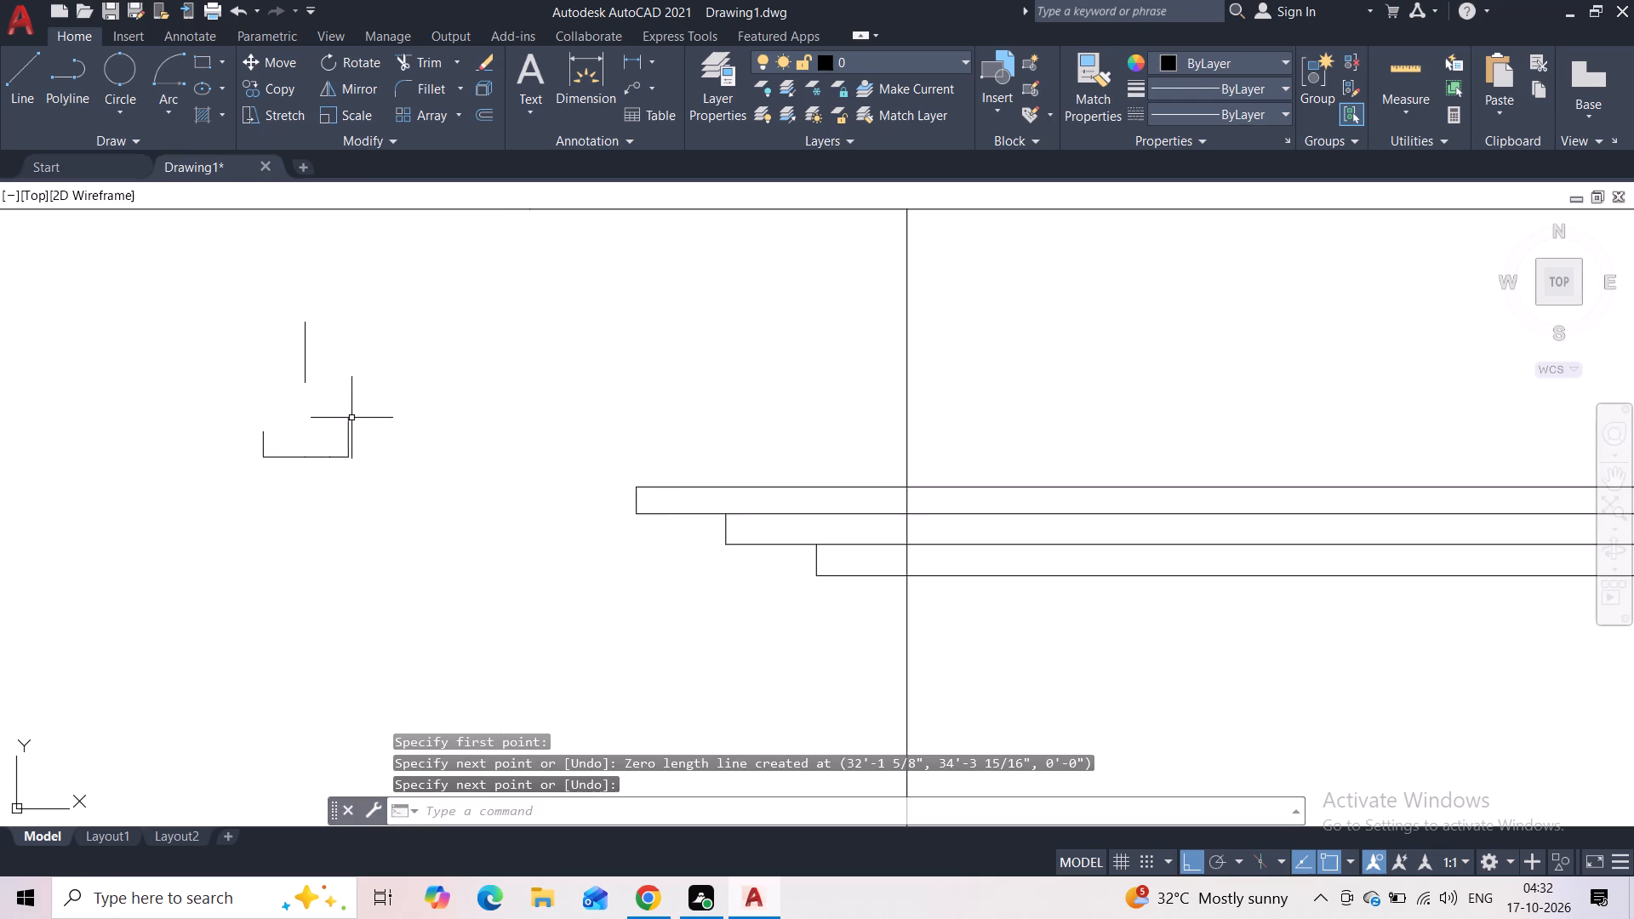
Turn Ortho off and continue the small motif's right side line up to the level of the vertical guide's lower end.
{"action": "left_click", "coordinate": [53, 99]}
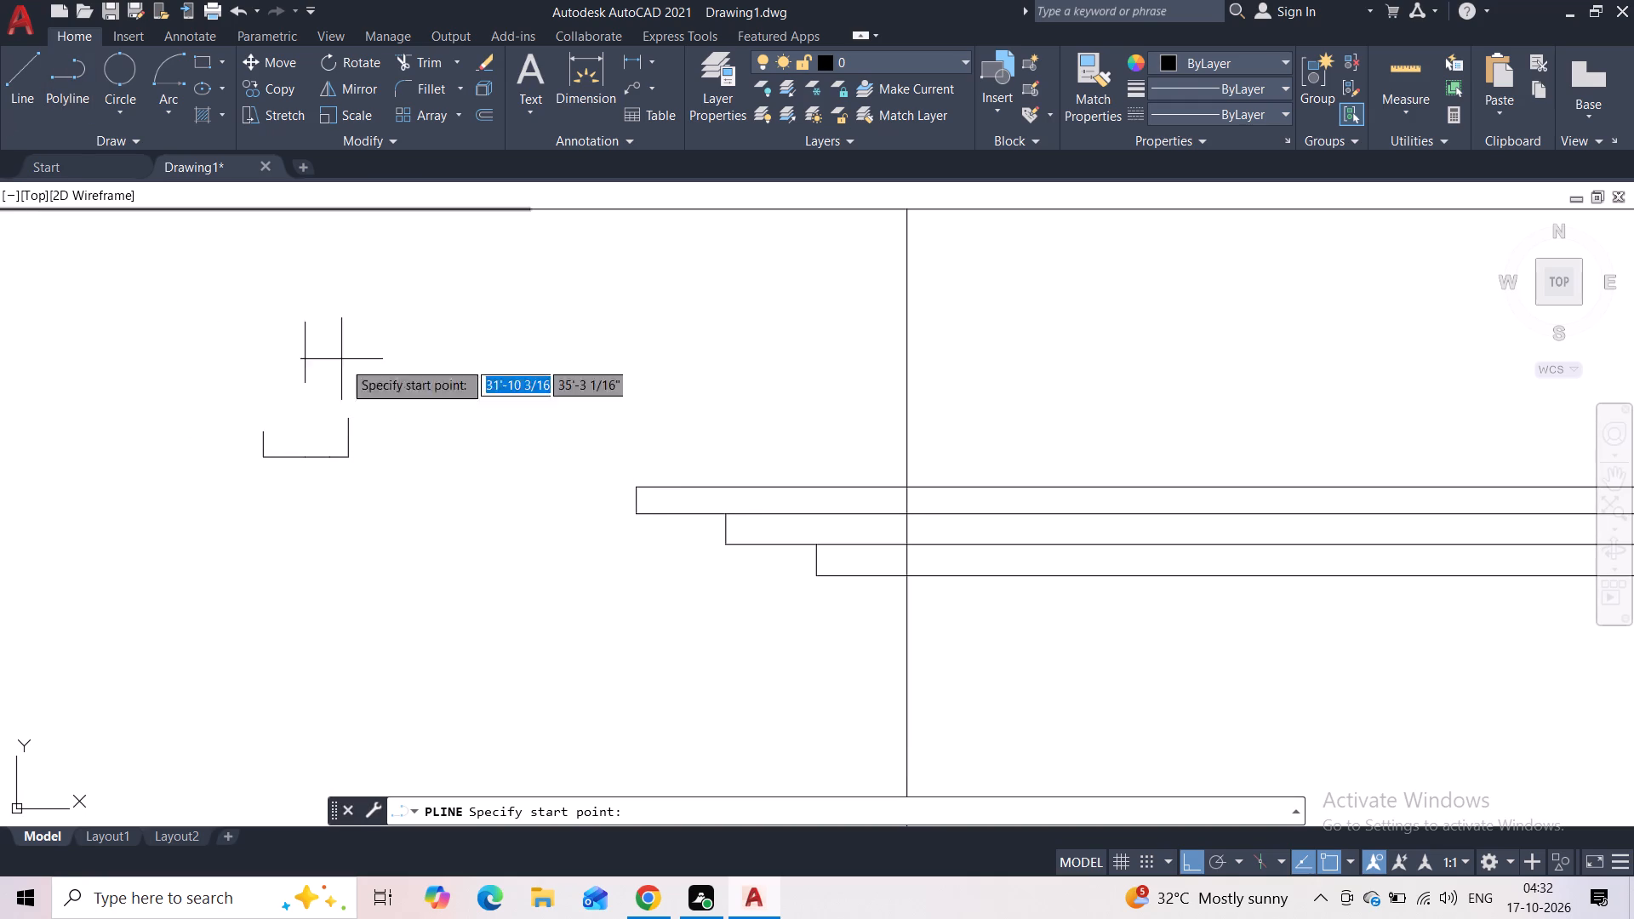
{"action": "left_click", "coordinate": [350, 417]}
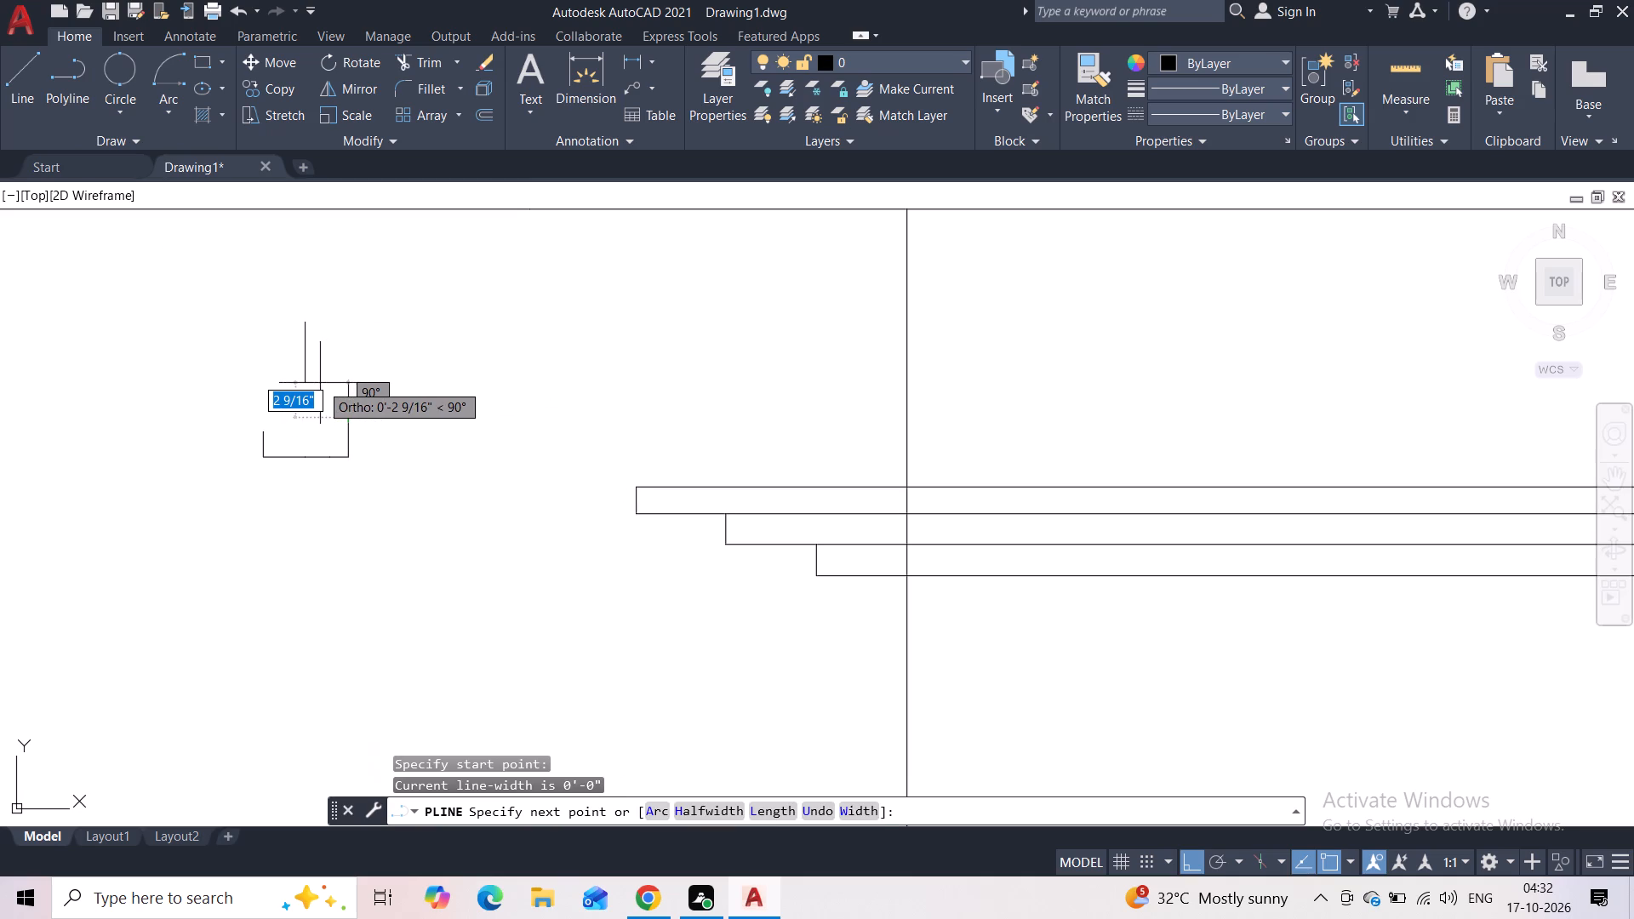
{"action": "key", "text": "F8"}
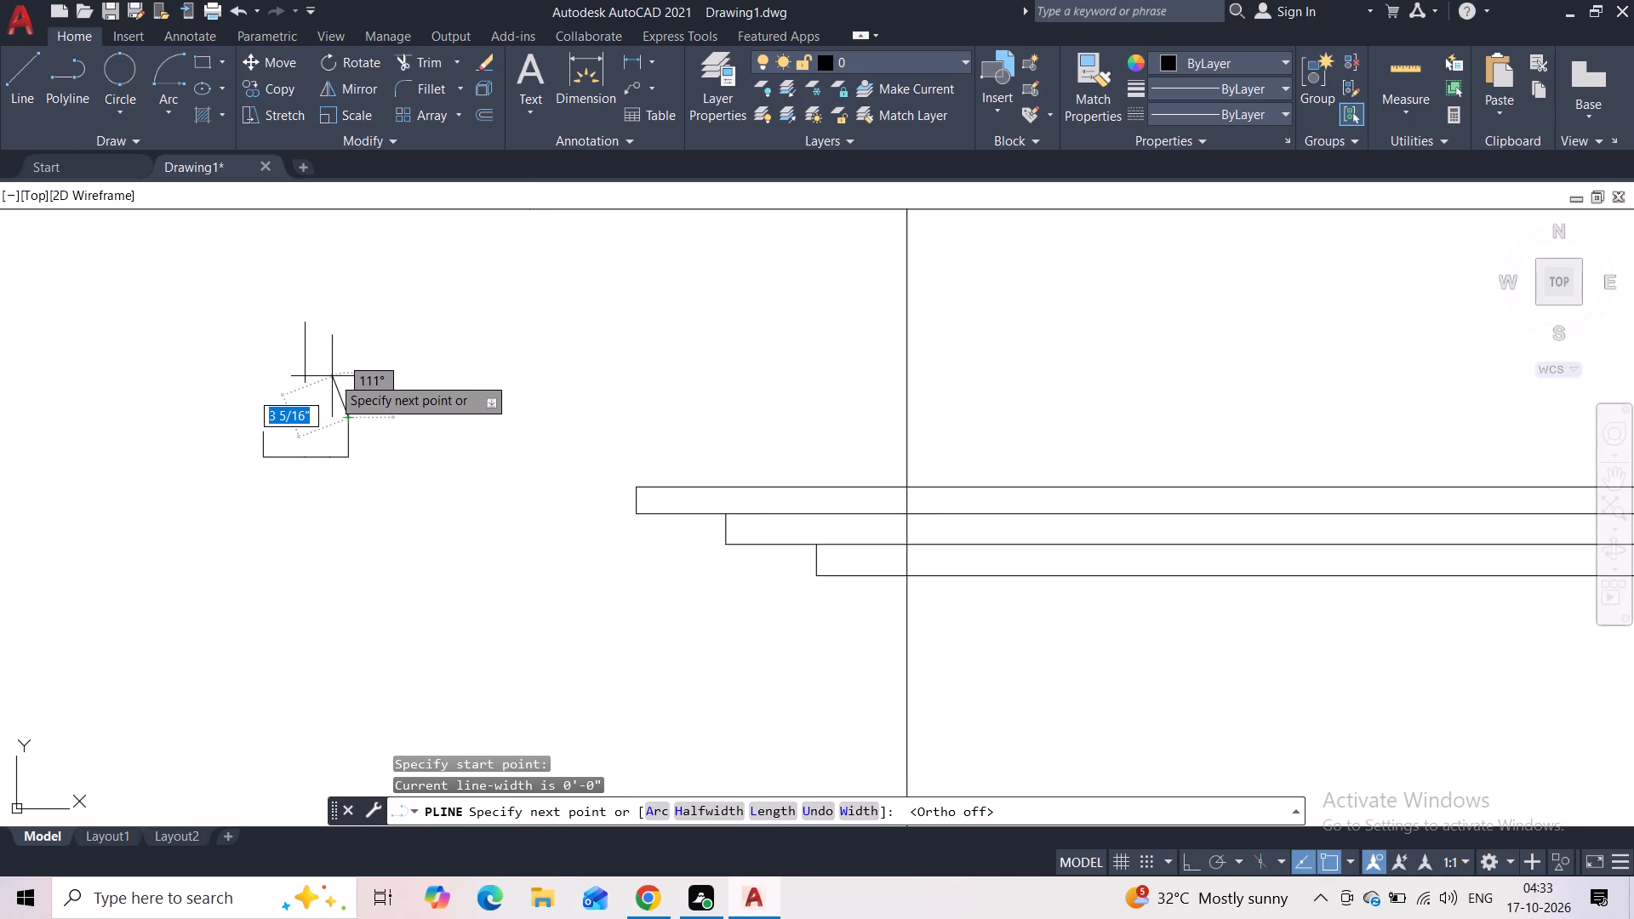
{"action": "key", "text": "Escape"}
{"action": "left_click", "coordinate": [25, 113]}
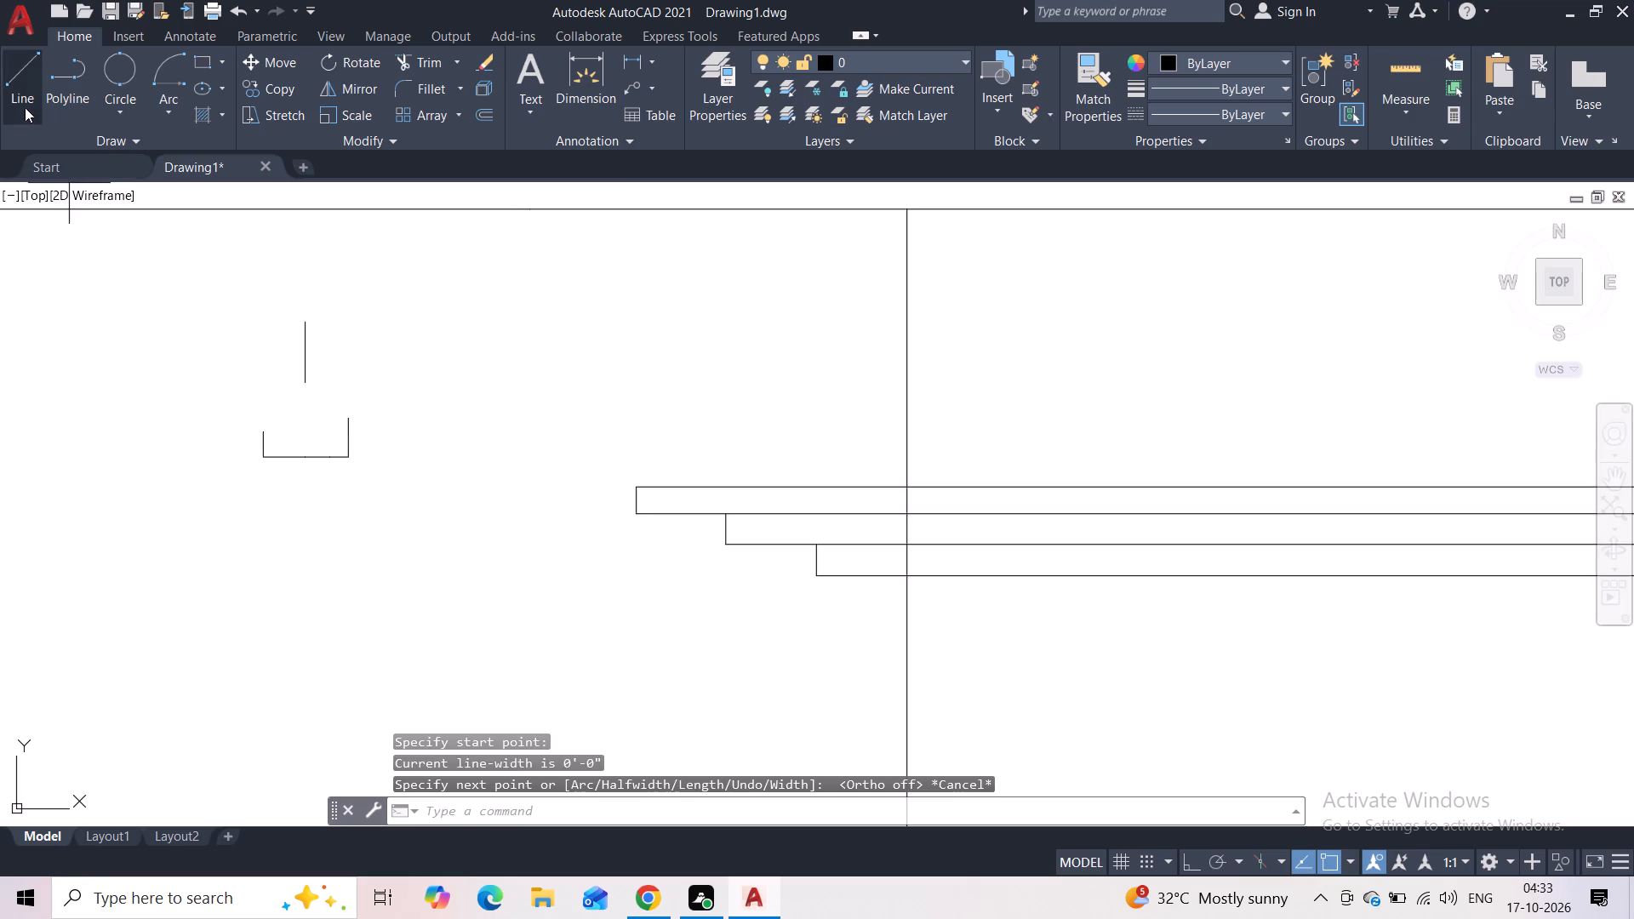
{"action": "left_click", "coordinate": [351, 419]}
{"action": "left_click", "coordinate": [346, 385]}
{"action": "key", "text": "space"}
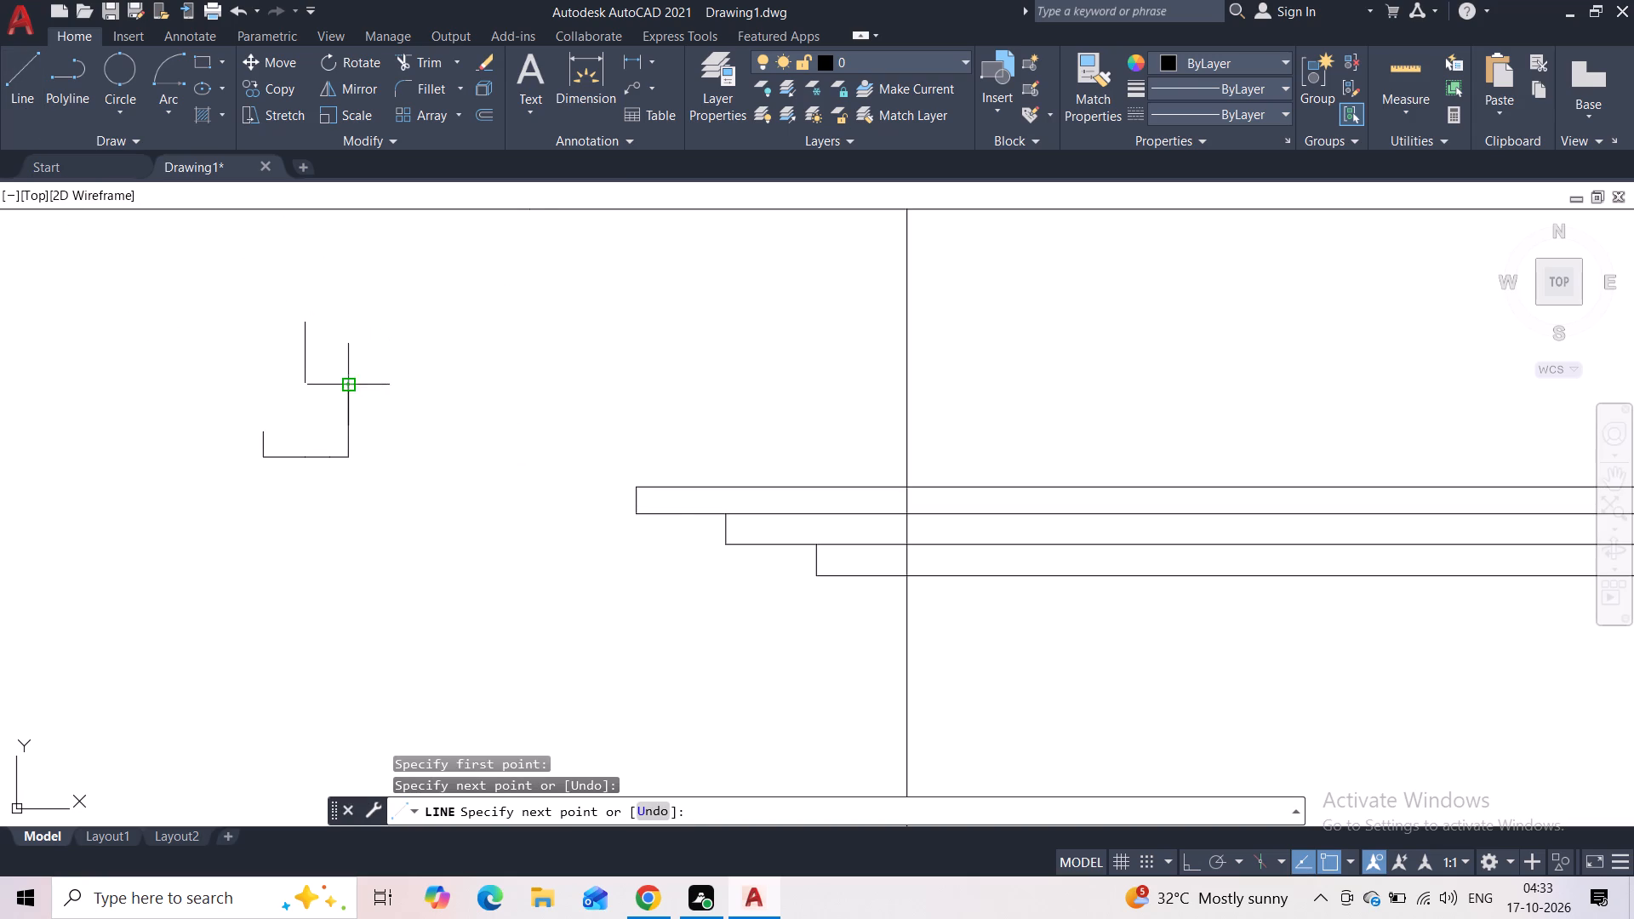
Draw a polyline from the right side line's top through two intermediate points to the guide's top, forming half of a pointed arch.
{"action": "left_click", "coordinate": [85, 102]}
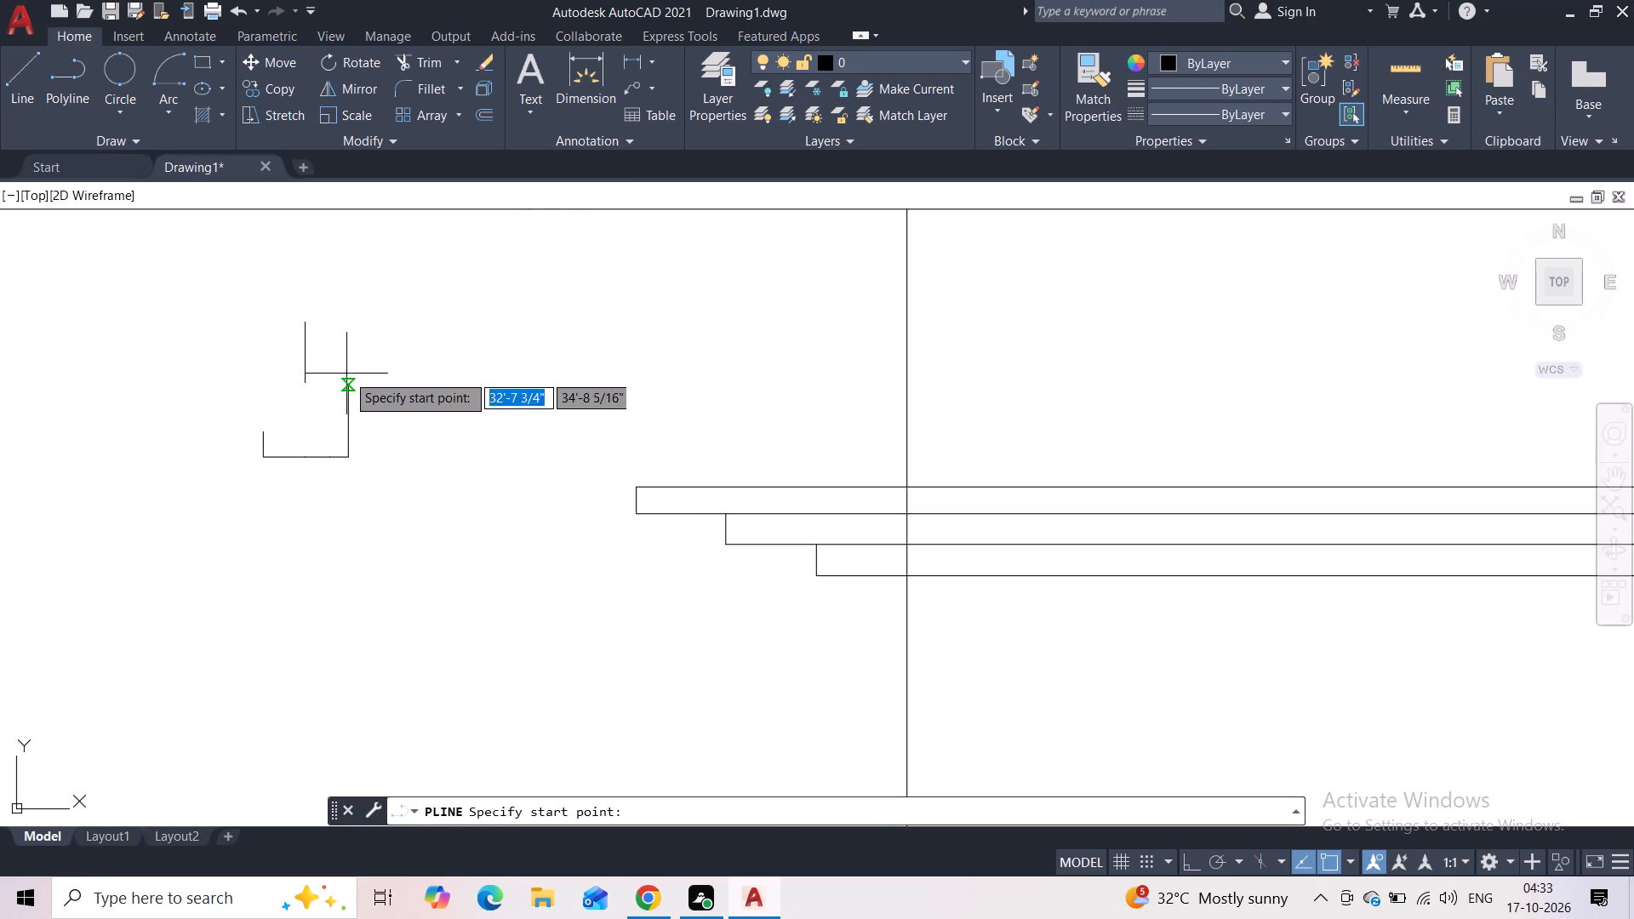
{"action": "left_click", "coordinate": [348, 385]}
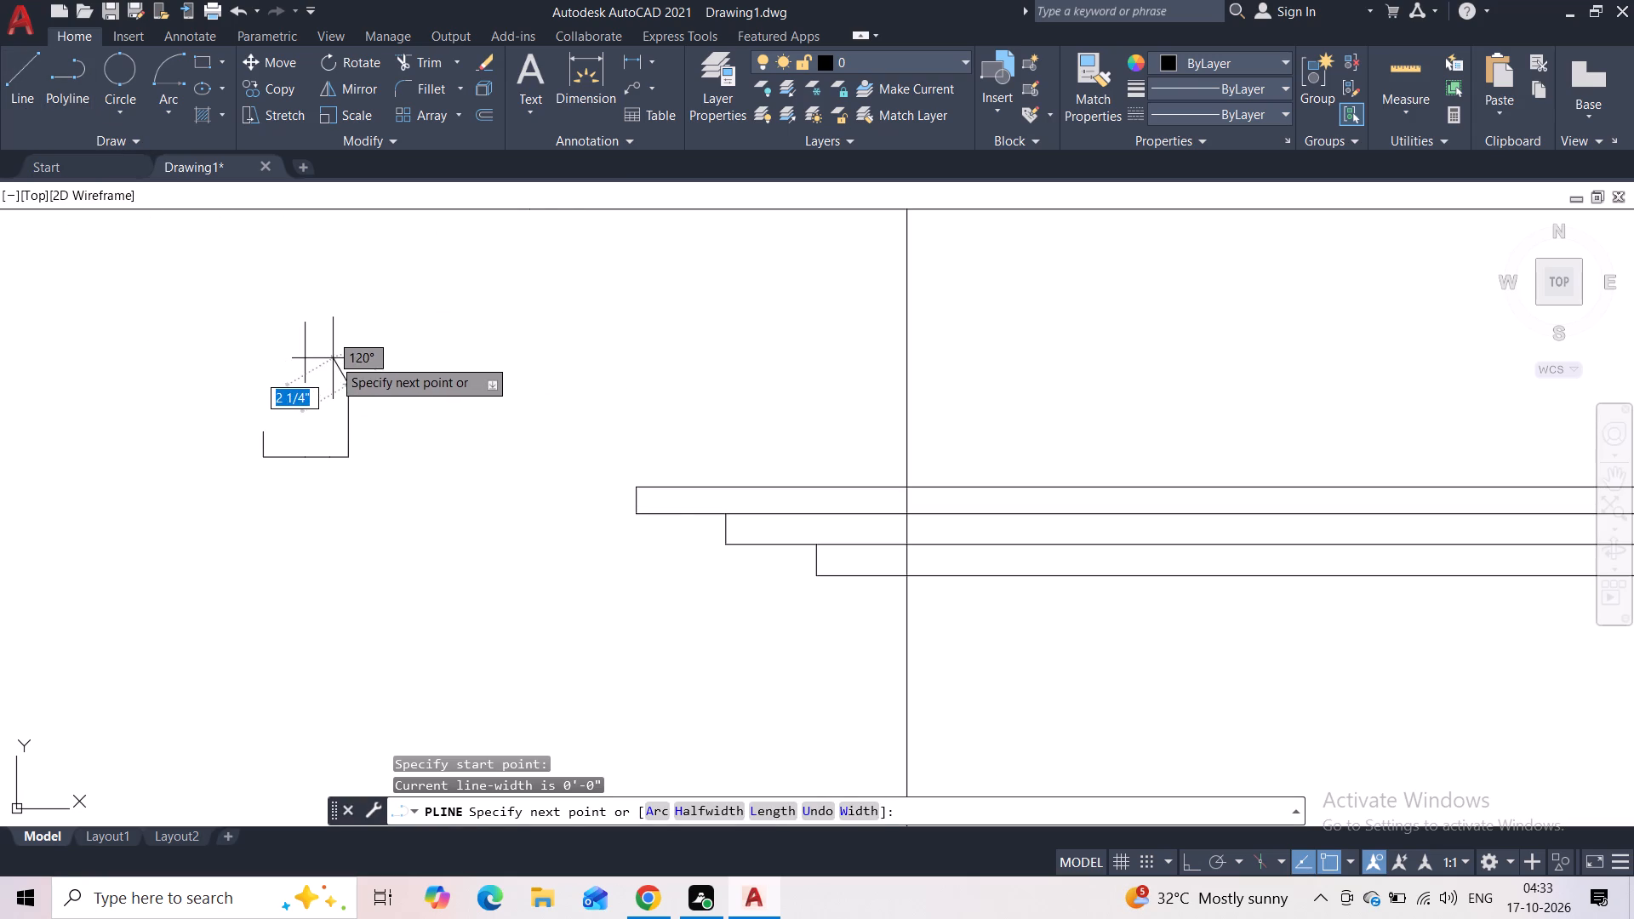
{"action": "left_click", "coordinate": [333, 358]}
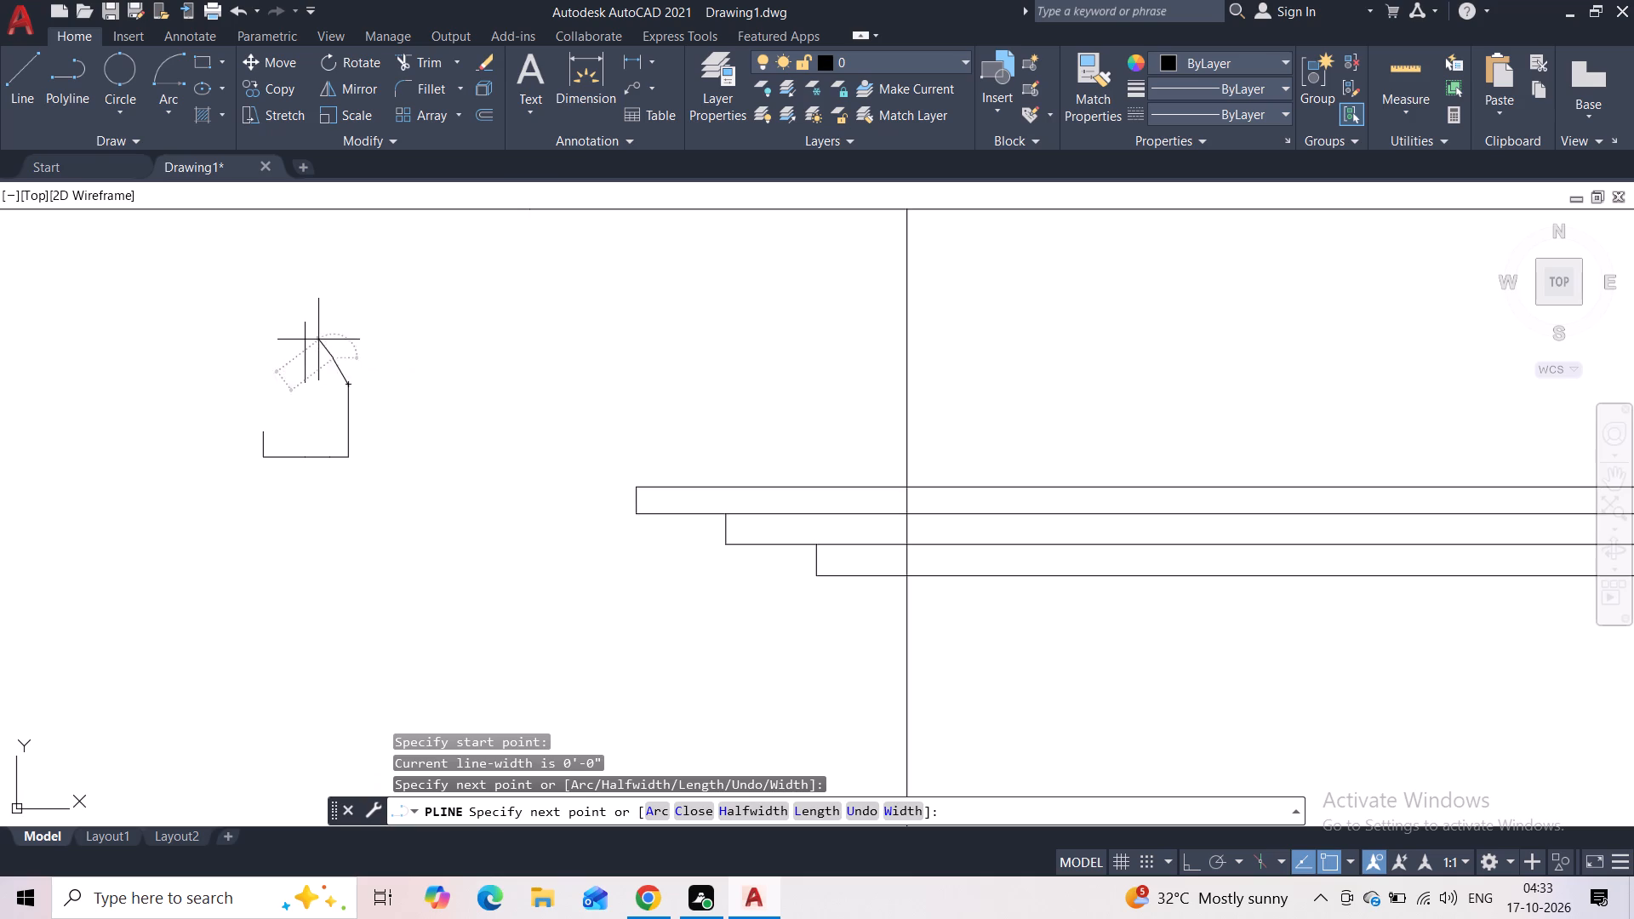
{"action": "left_click", "coordinate": [318, 340]}
{"action": "left_click", "coordinate": [309, 328]}
{"action": "key", "text": "space"}
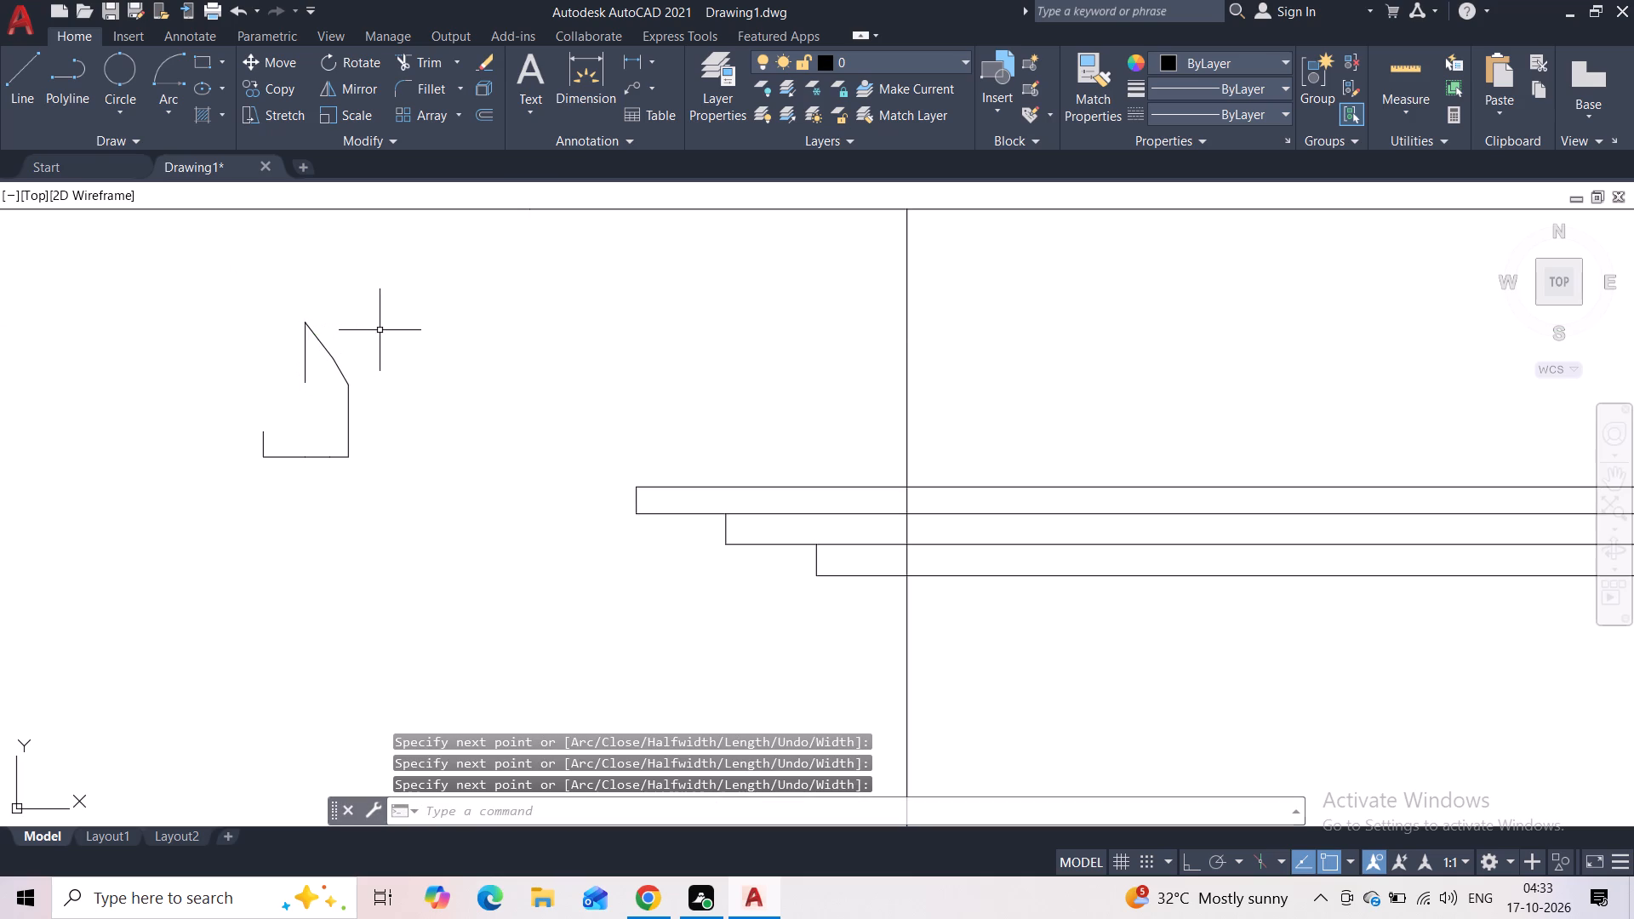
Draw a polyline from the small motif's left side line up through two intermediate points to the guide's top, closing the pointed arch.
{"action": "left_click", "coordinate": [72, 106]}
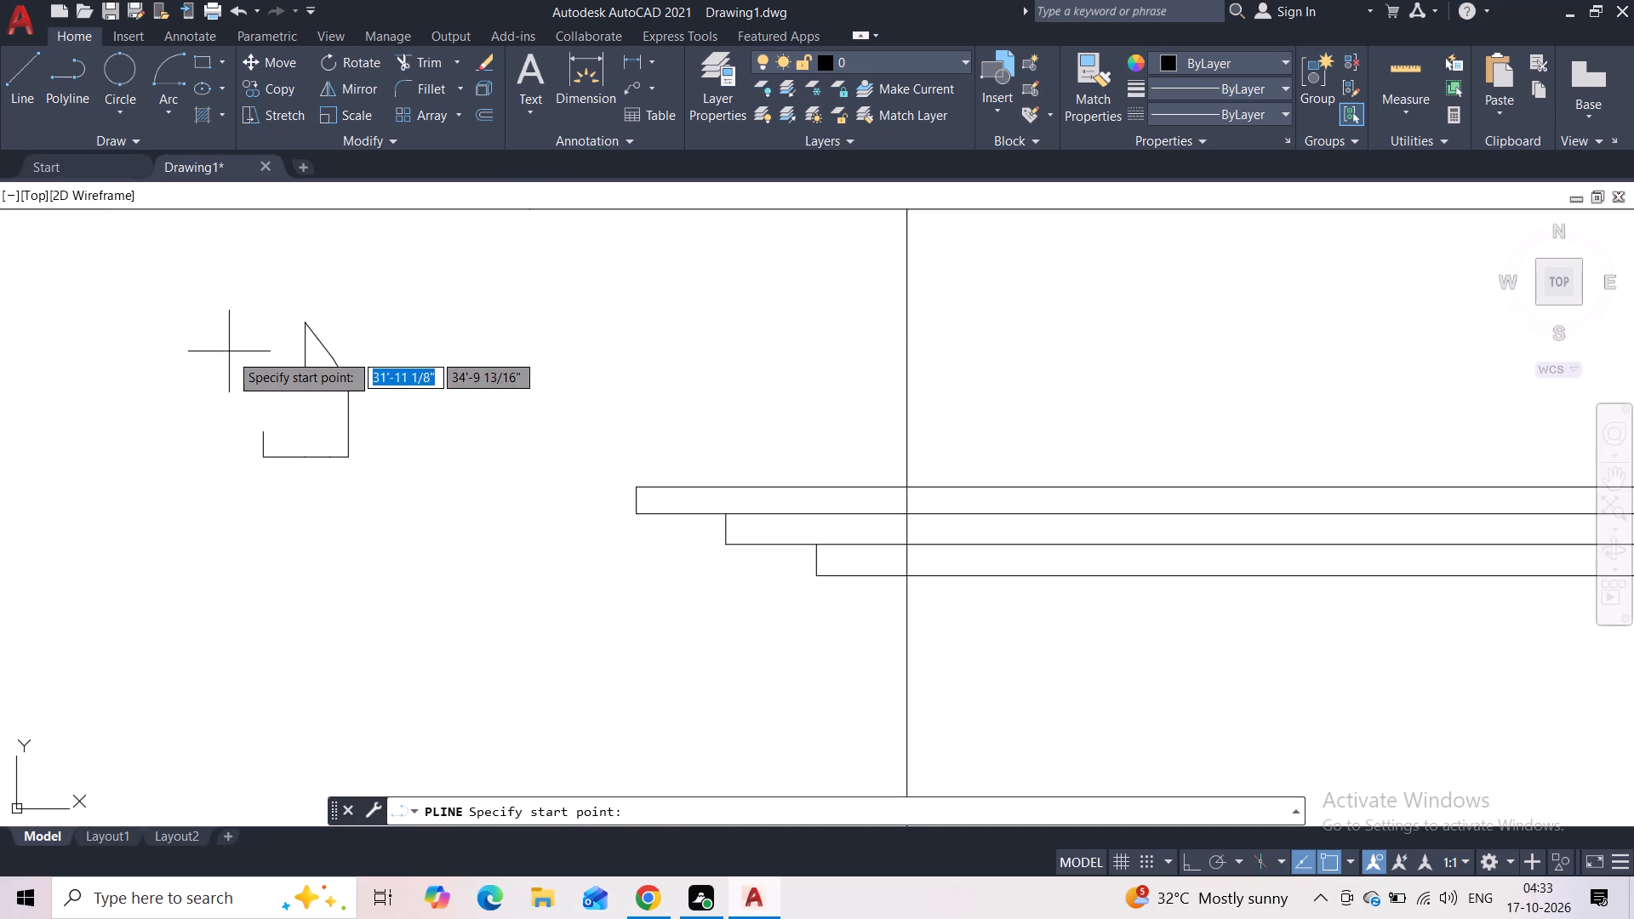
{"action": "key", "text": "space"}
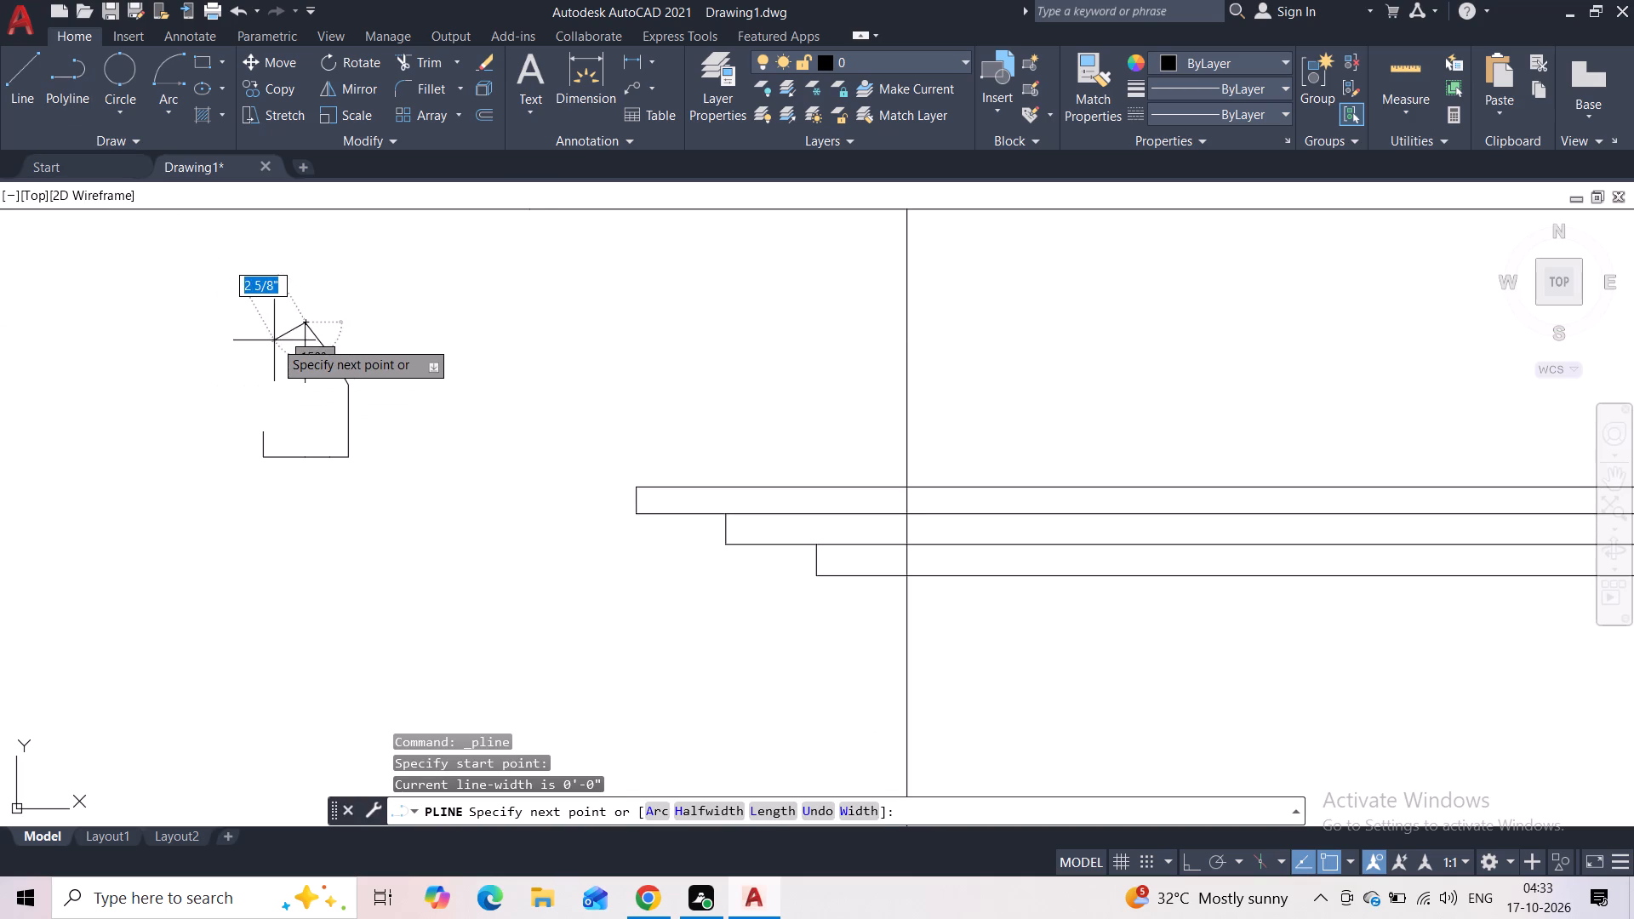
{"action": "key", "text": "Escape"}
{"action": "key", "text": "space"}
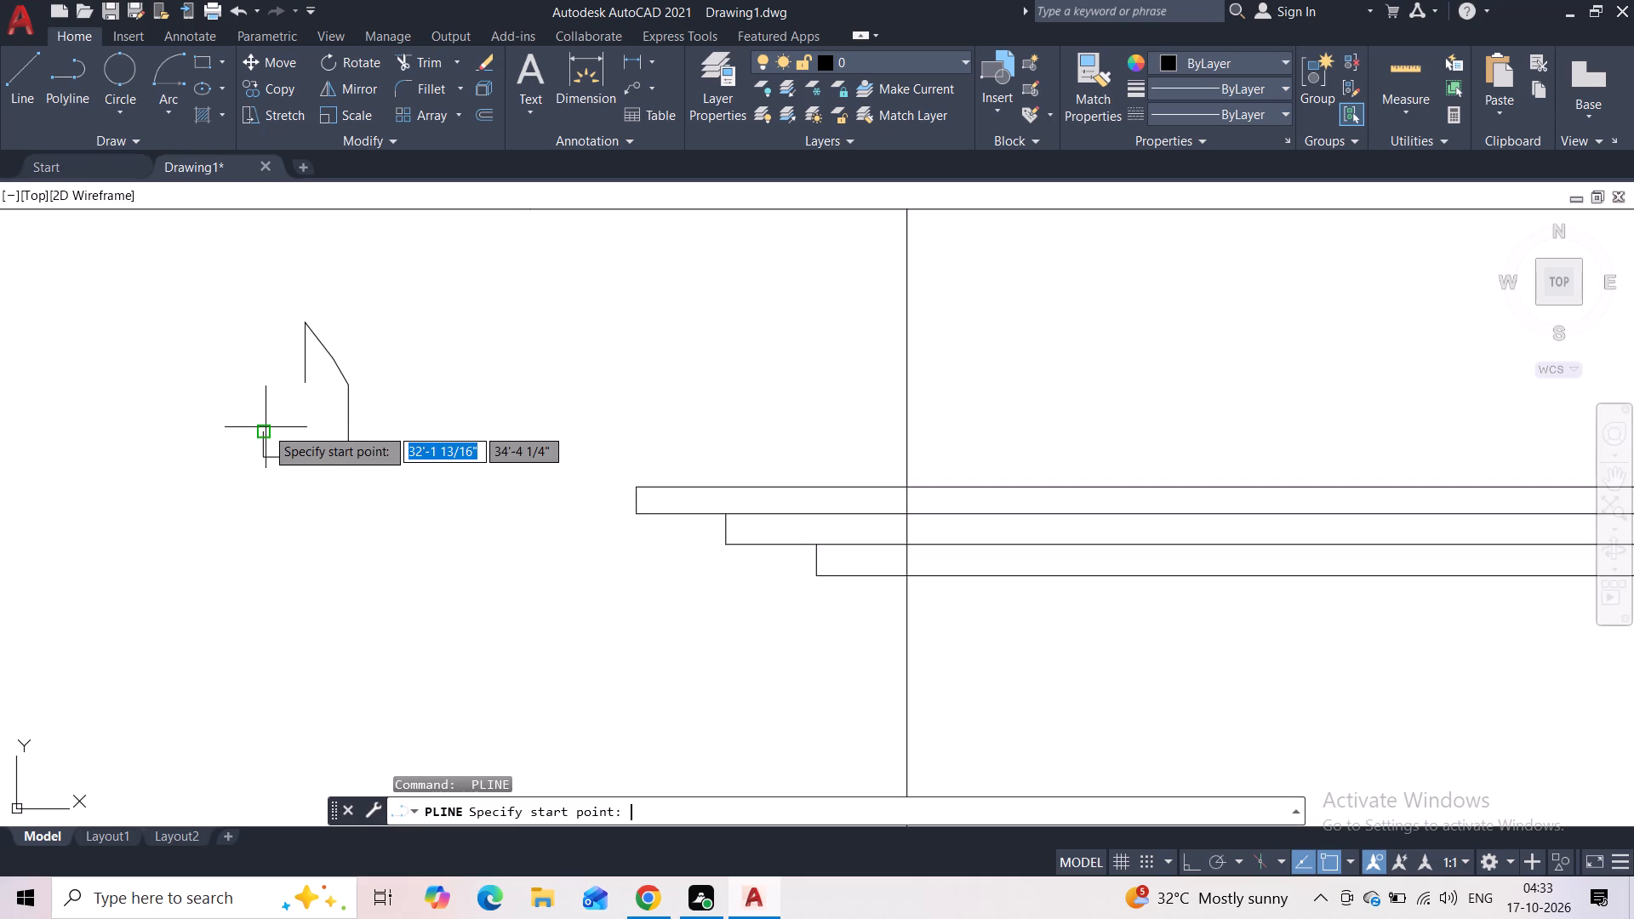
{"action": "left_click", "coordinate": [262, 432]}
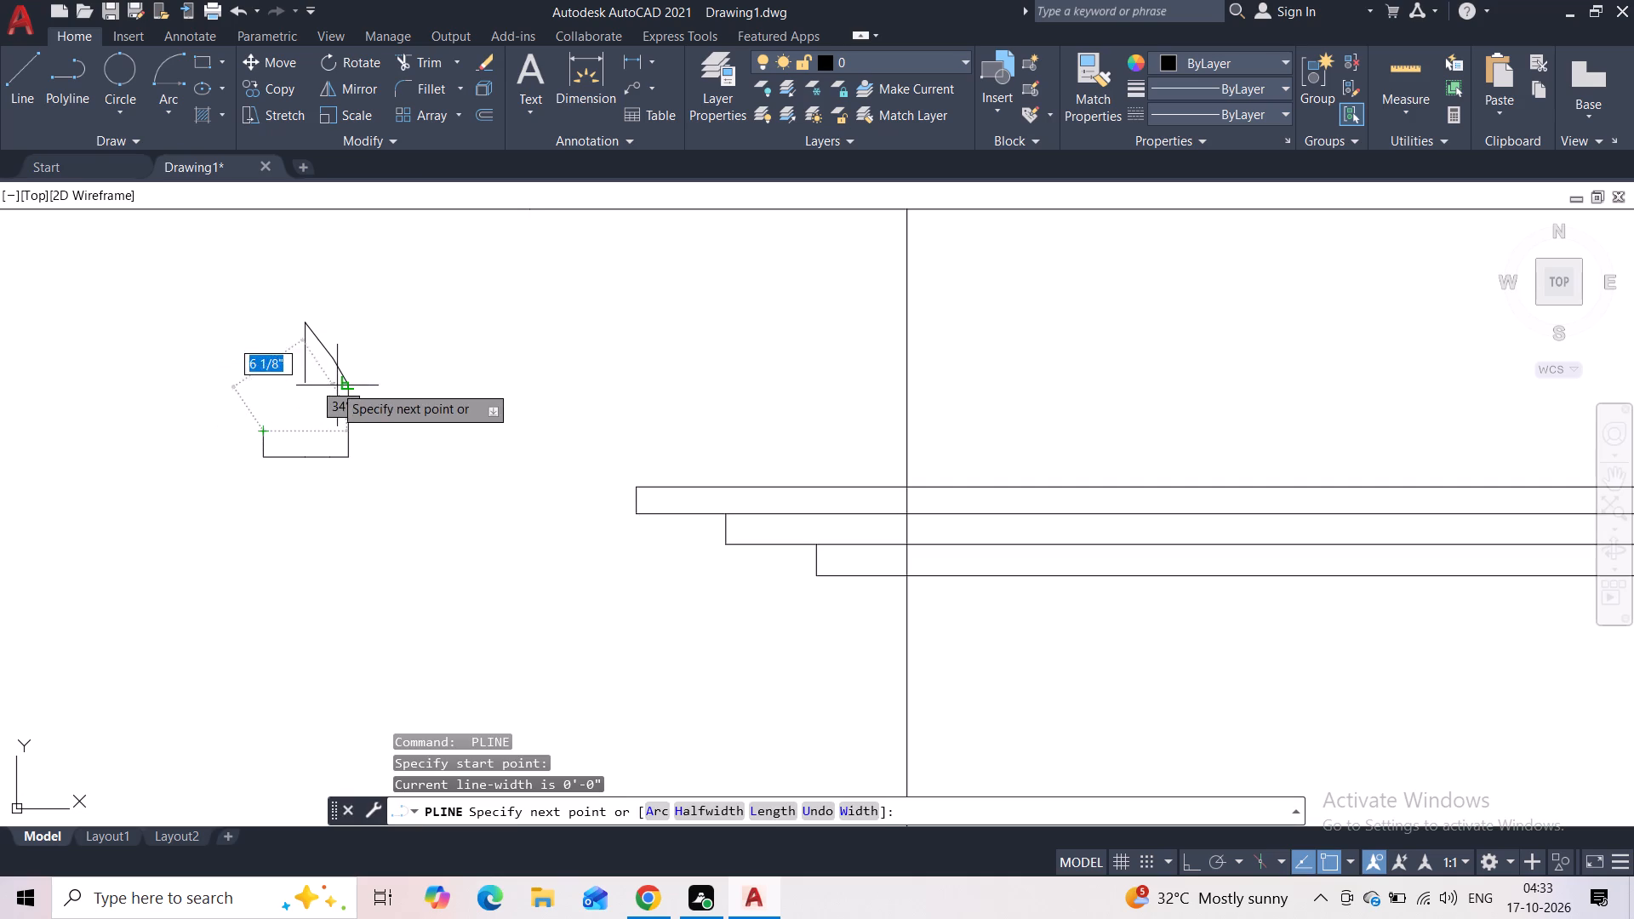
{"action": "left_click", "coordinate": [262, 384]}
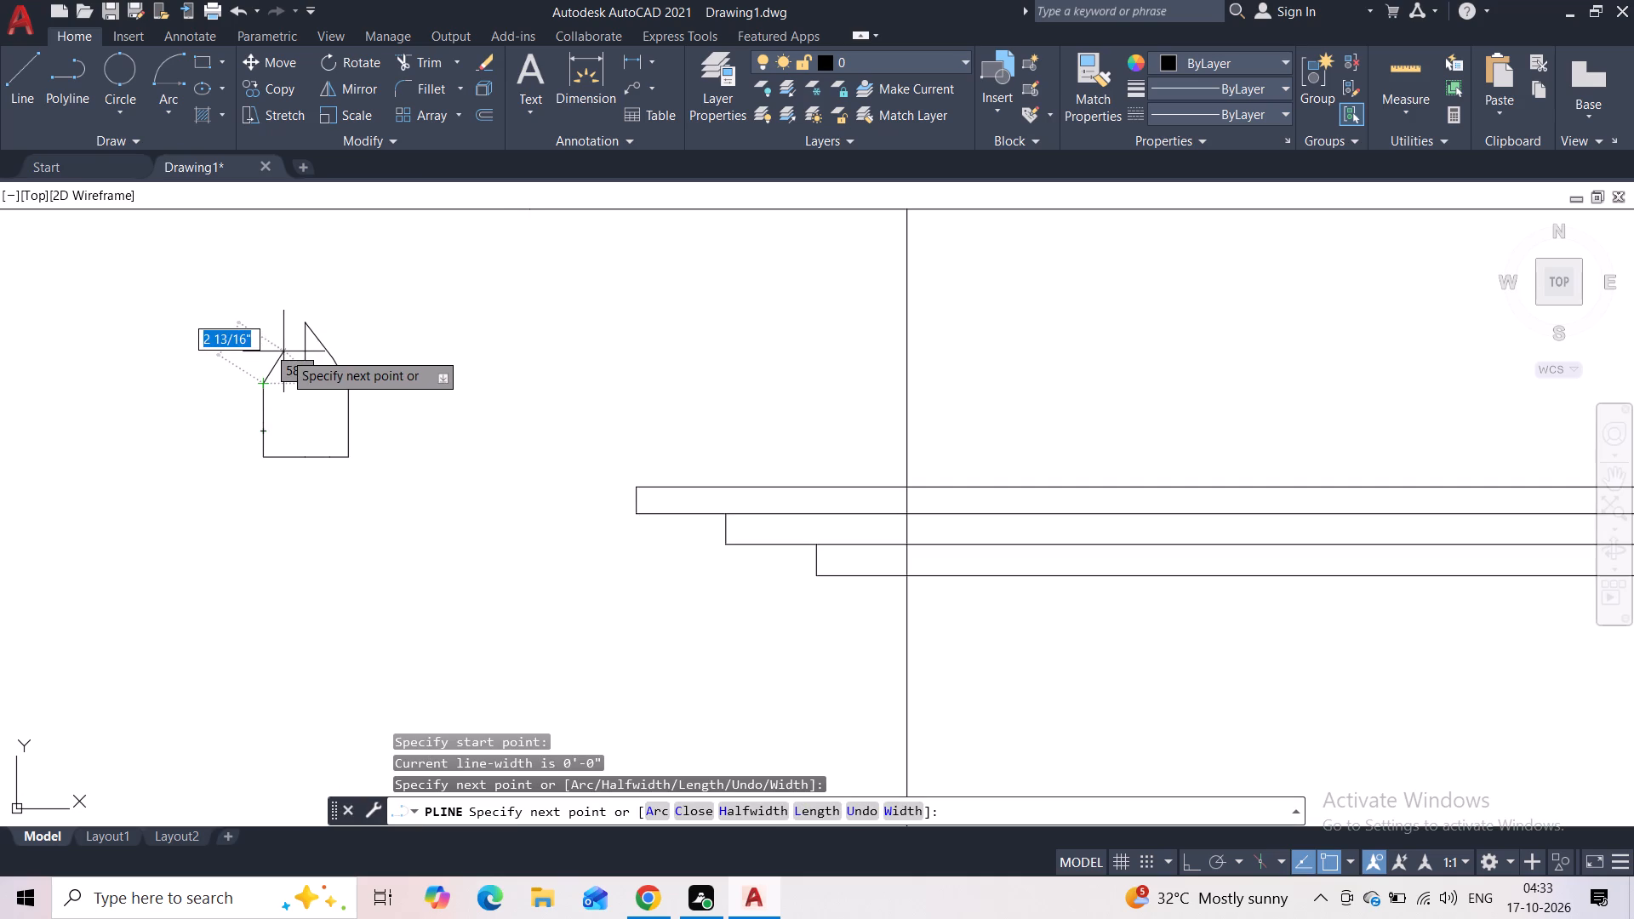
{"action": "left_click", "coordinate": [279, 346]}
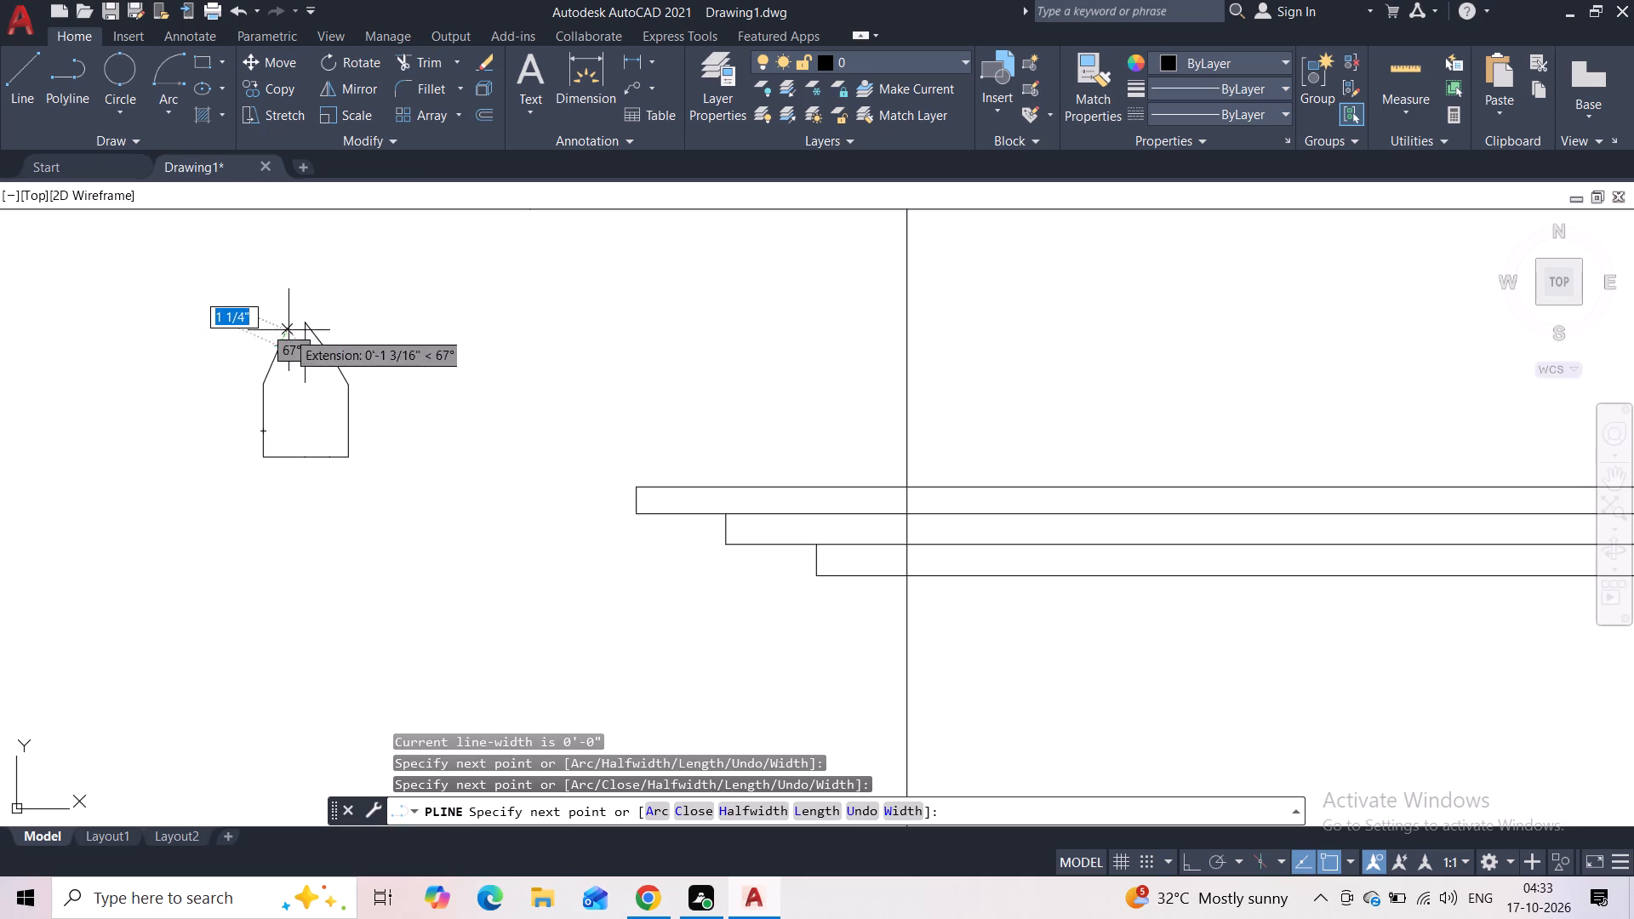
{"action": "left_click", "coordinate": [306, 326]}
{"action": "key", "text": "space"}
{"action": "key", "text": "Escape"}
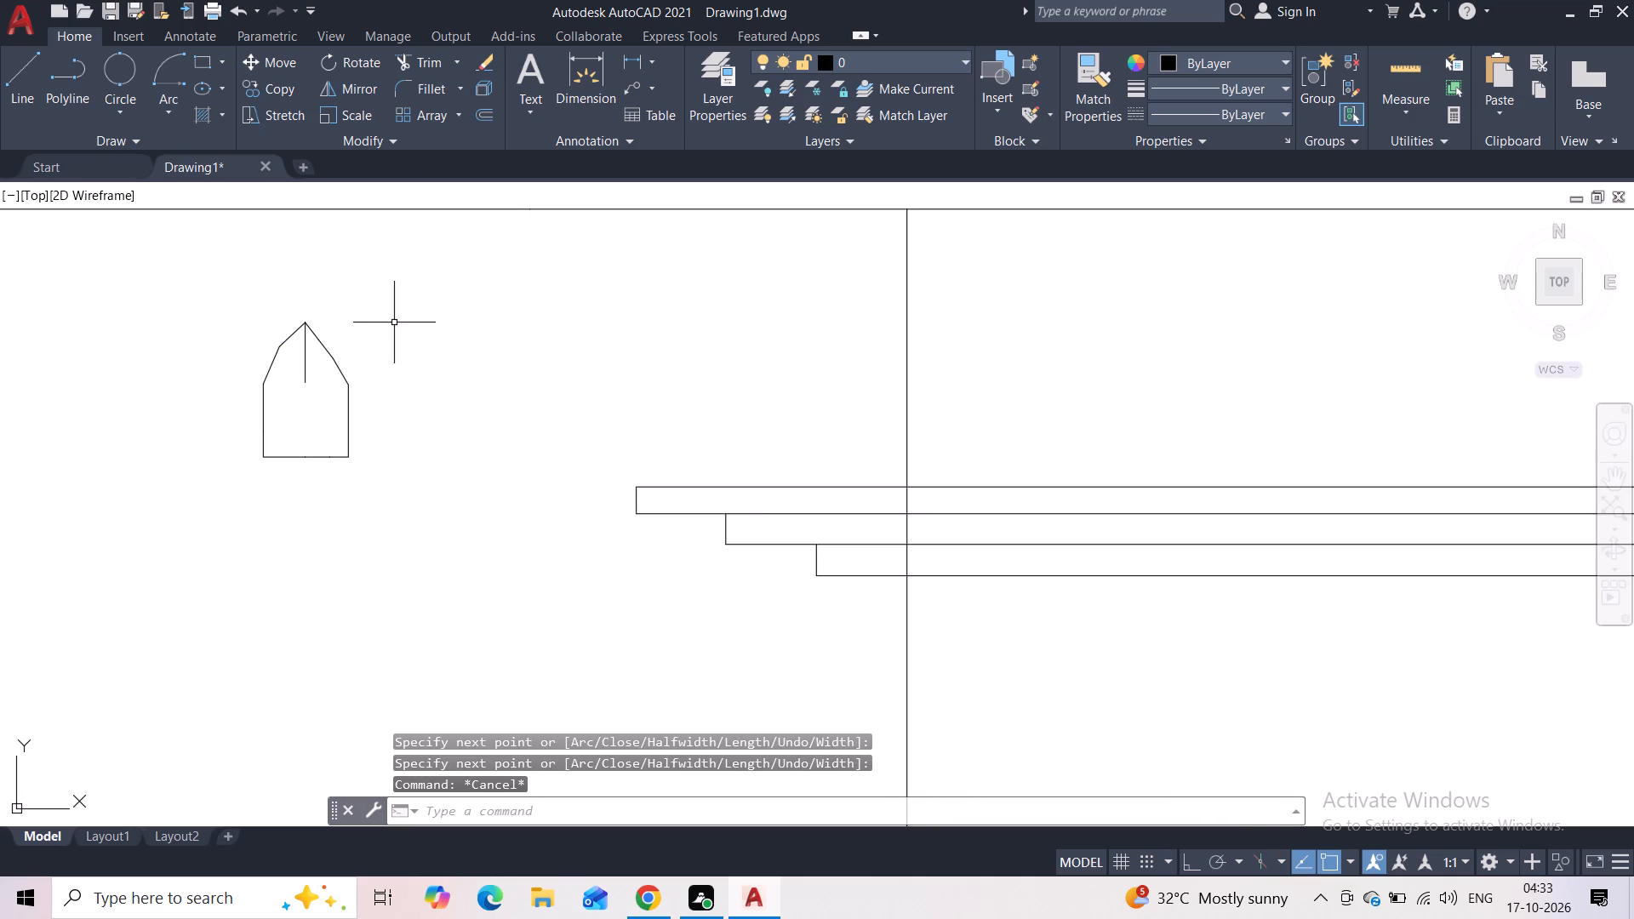
Erase the entire hand-drawn pointed-arch motif, including its vertical guide.
{"action": "scroll", "coordinate": [391, 327], "scroll_direction": "down", "scroll_amount": 2}
{"action": "scroll", "coordinate": [363, 335], "scroll_direction": "up", "scroll_amount": 3}
{"action": "scroll", "coordinate": [363, 335], "scroll_direction": "down", "scroll_amount": 2}
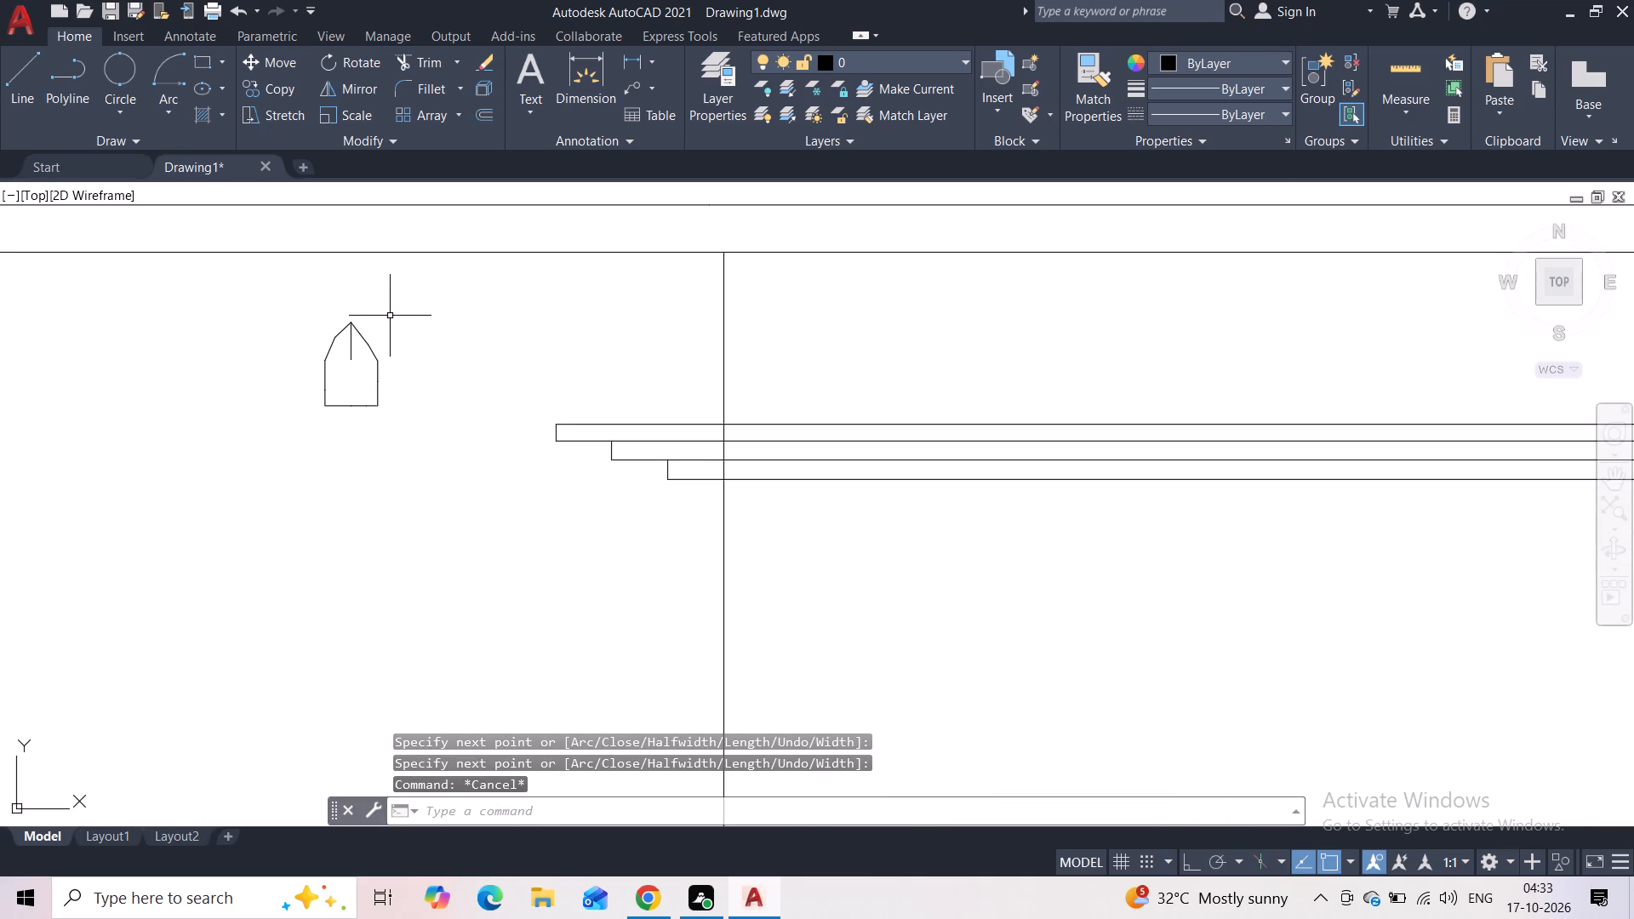
{"action": "left_click", "coordinate": [388, 317]}
{"action": "left_click", "coordinate": [308, 433]}
{"action": "key", "text": "Delete"}
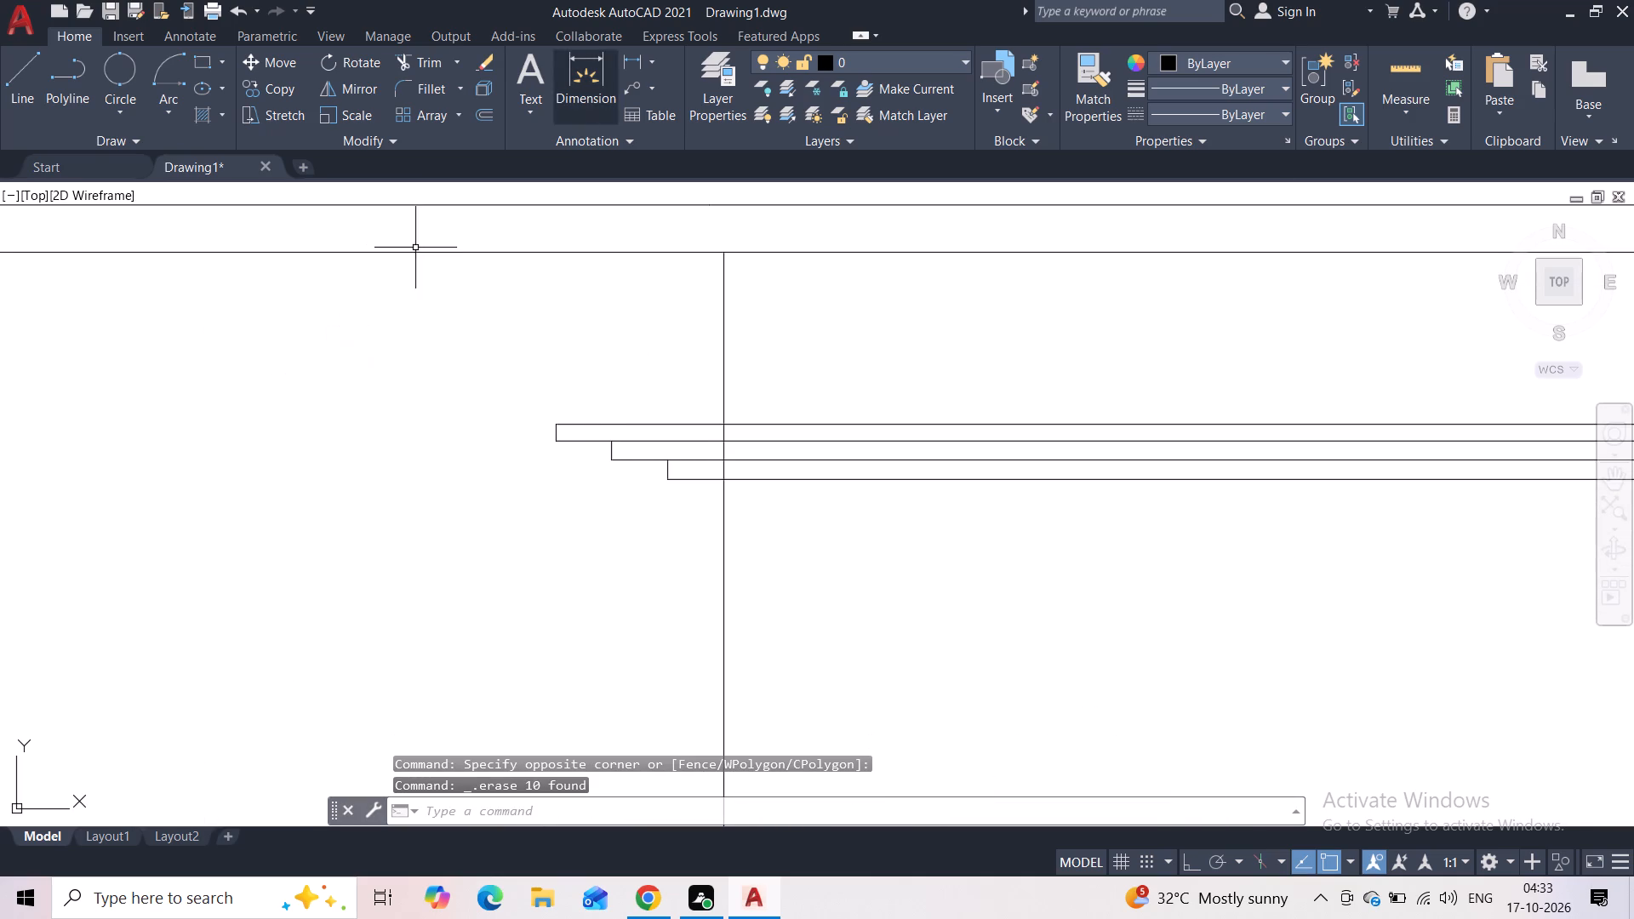
Copy the tower's upper double-line pointed window by its bottom midpoint onto the apex of the middle bay's arch.
{"action": "scroll", "coordinate": [220, 598], "scroll_direction": "down", "scroll_amount": 3}
{"action": "middle_click_drag", "start_coordinate": [269, 540], "coordinate": [887, 449]}
{"action": "scroll", "coordinate": [473, 541], "scroll_direction": "down", "scroll_amount": 2}
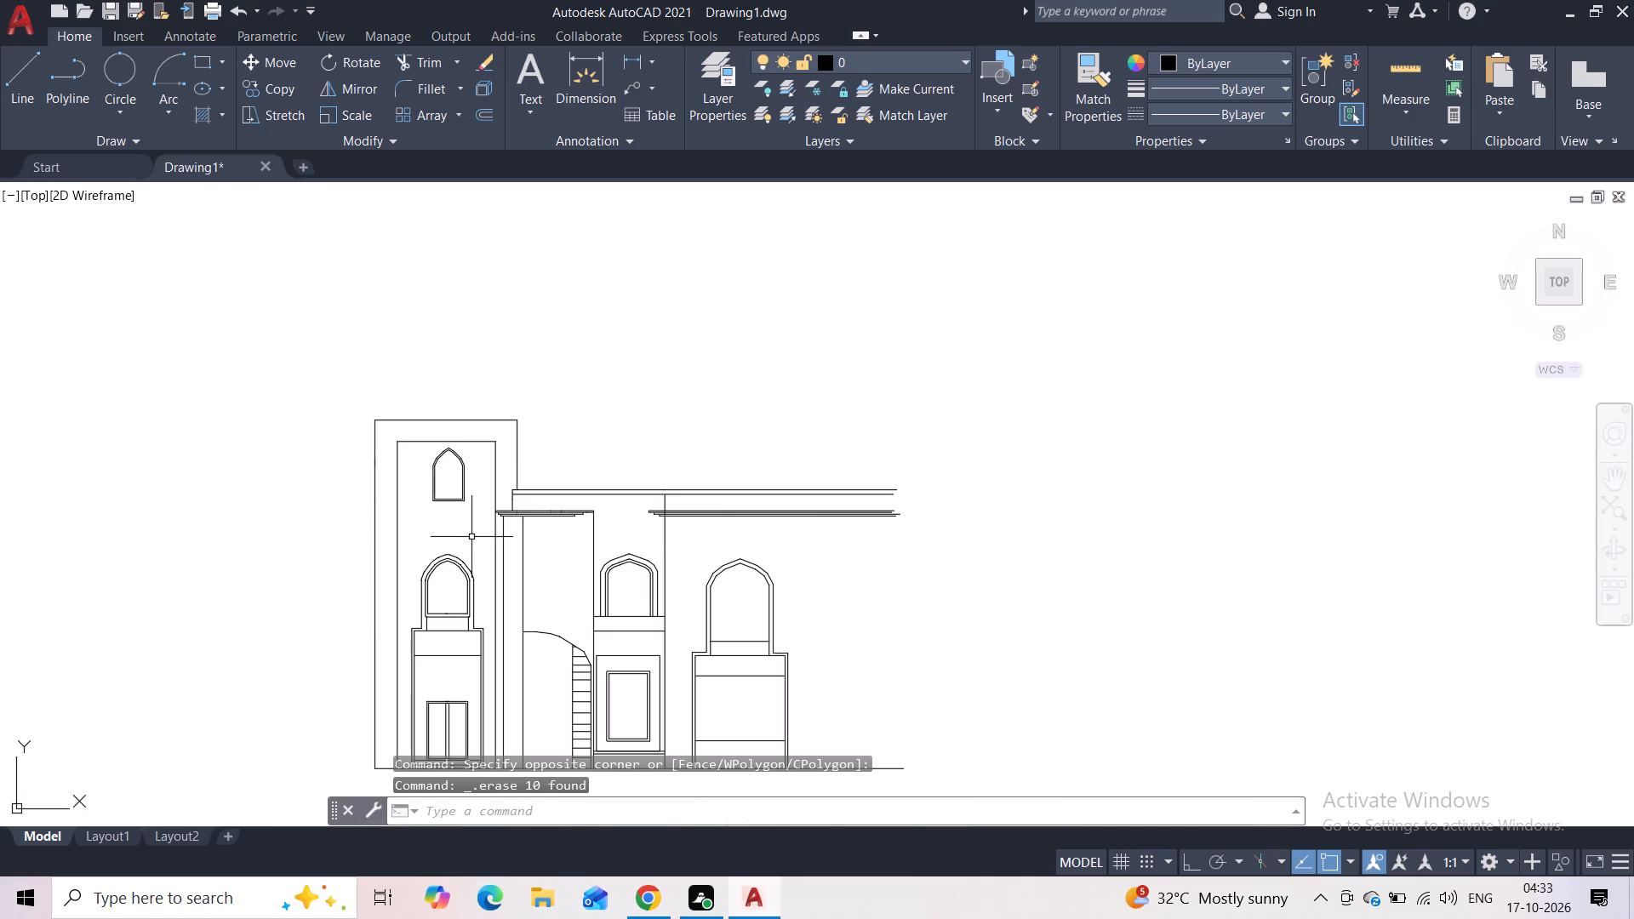
{"action": "left_click", "coordinate": [468, 455]}
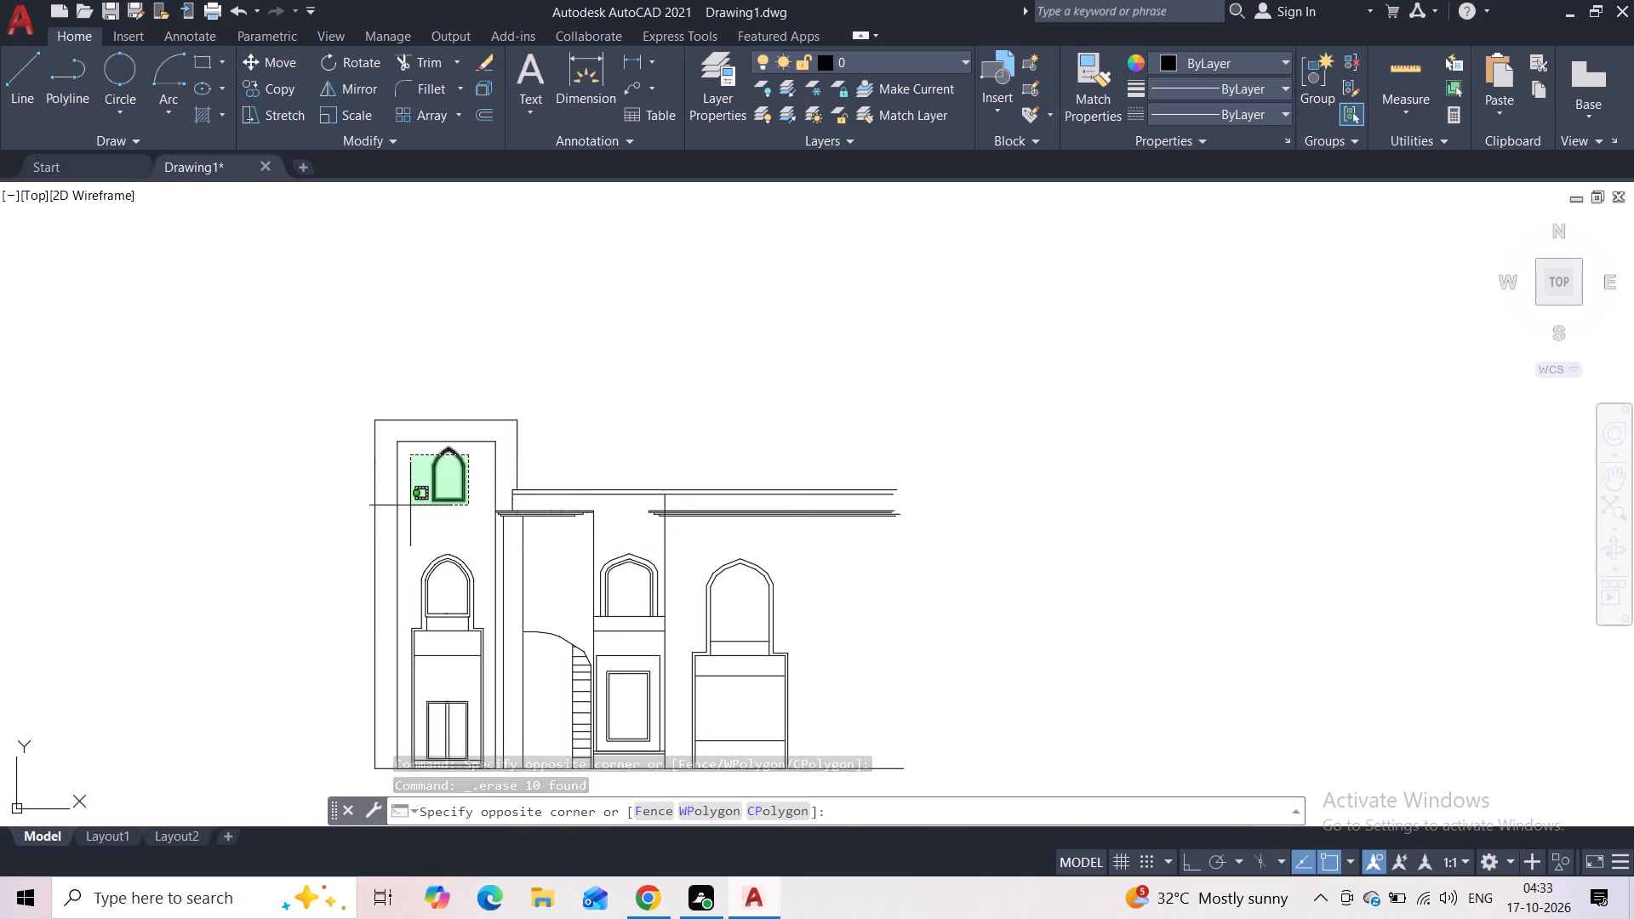
{"action": "left_click", "coordinate": [410, 505]}
{"action": "scroll", "coordinate": [445, 474], "scroll_direction": "up", "scroll_amount": 3}
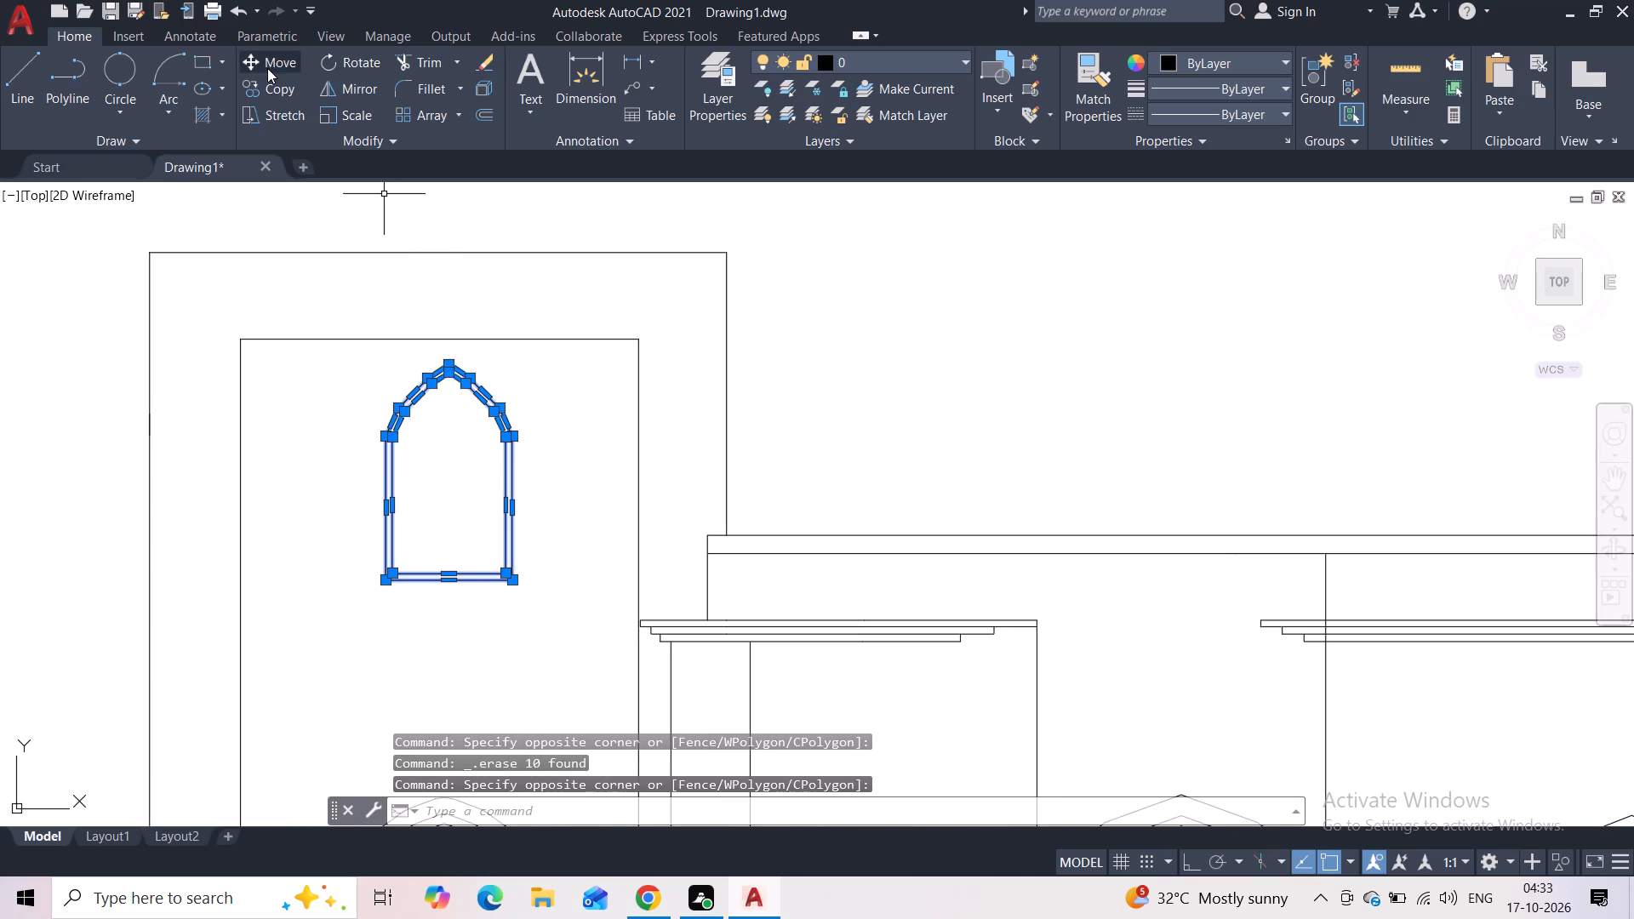
{"action": "left_click", "coordinate": [261, 91]}
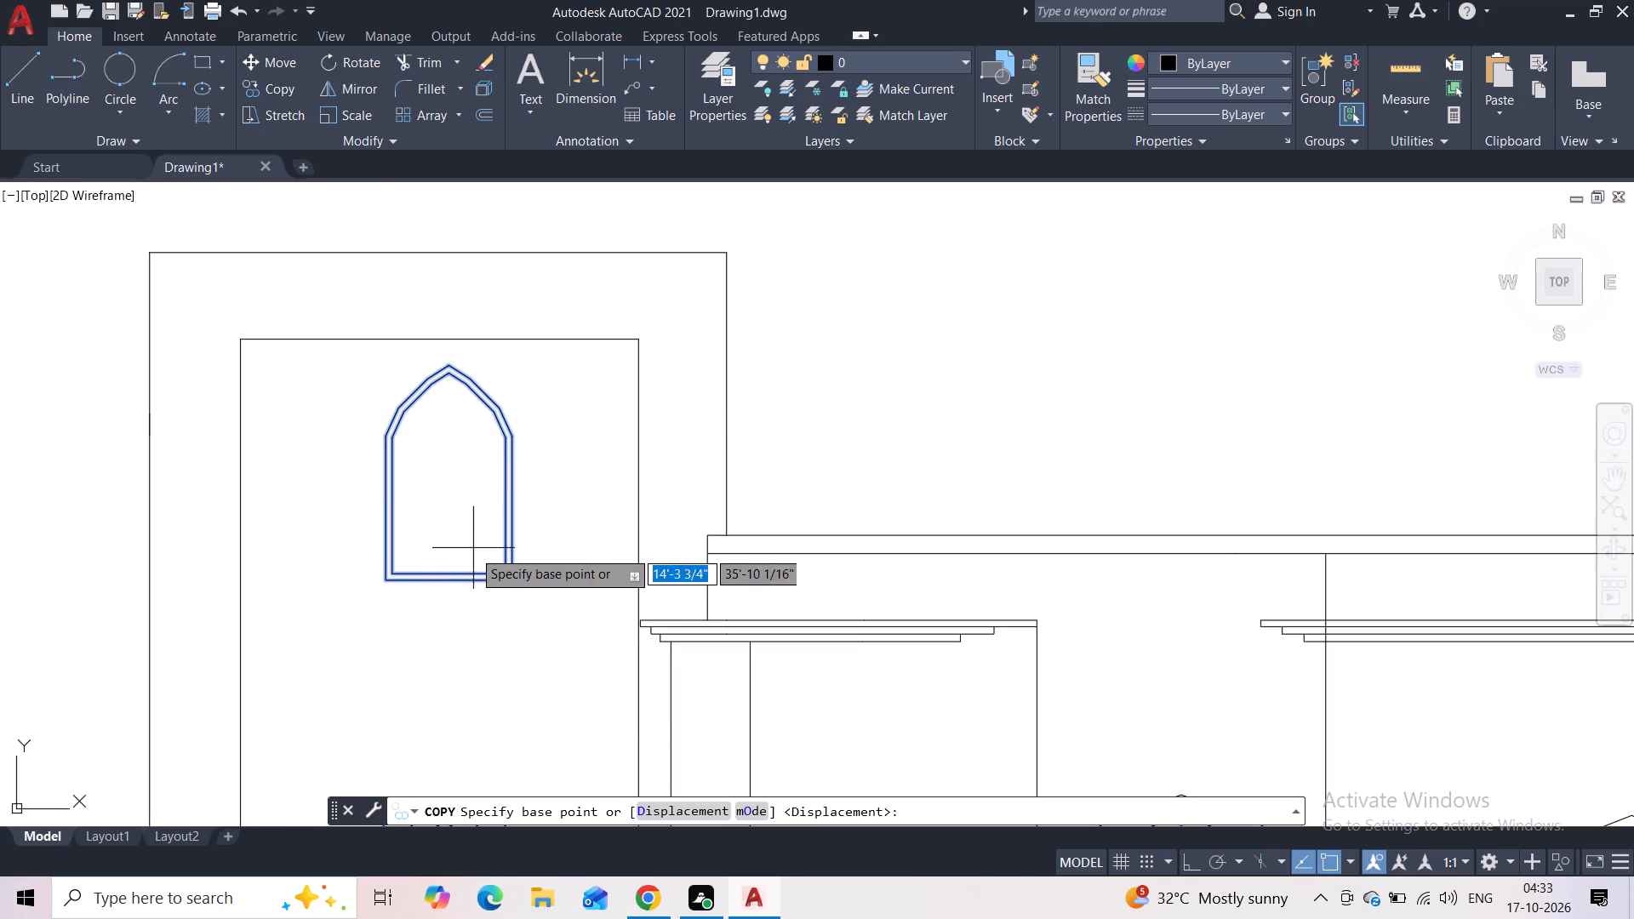
{"action": "left_click", "coordinate": [453, 572]}
{"action": "middle_click_drag", "start_coordinate": [638, 495], "coordinate": [345, 437]}
{"action": "scroll", "coordinate": [761, 478], "scroll_direction": "down", "scroll_amount": 1}
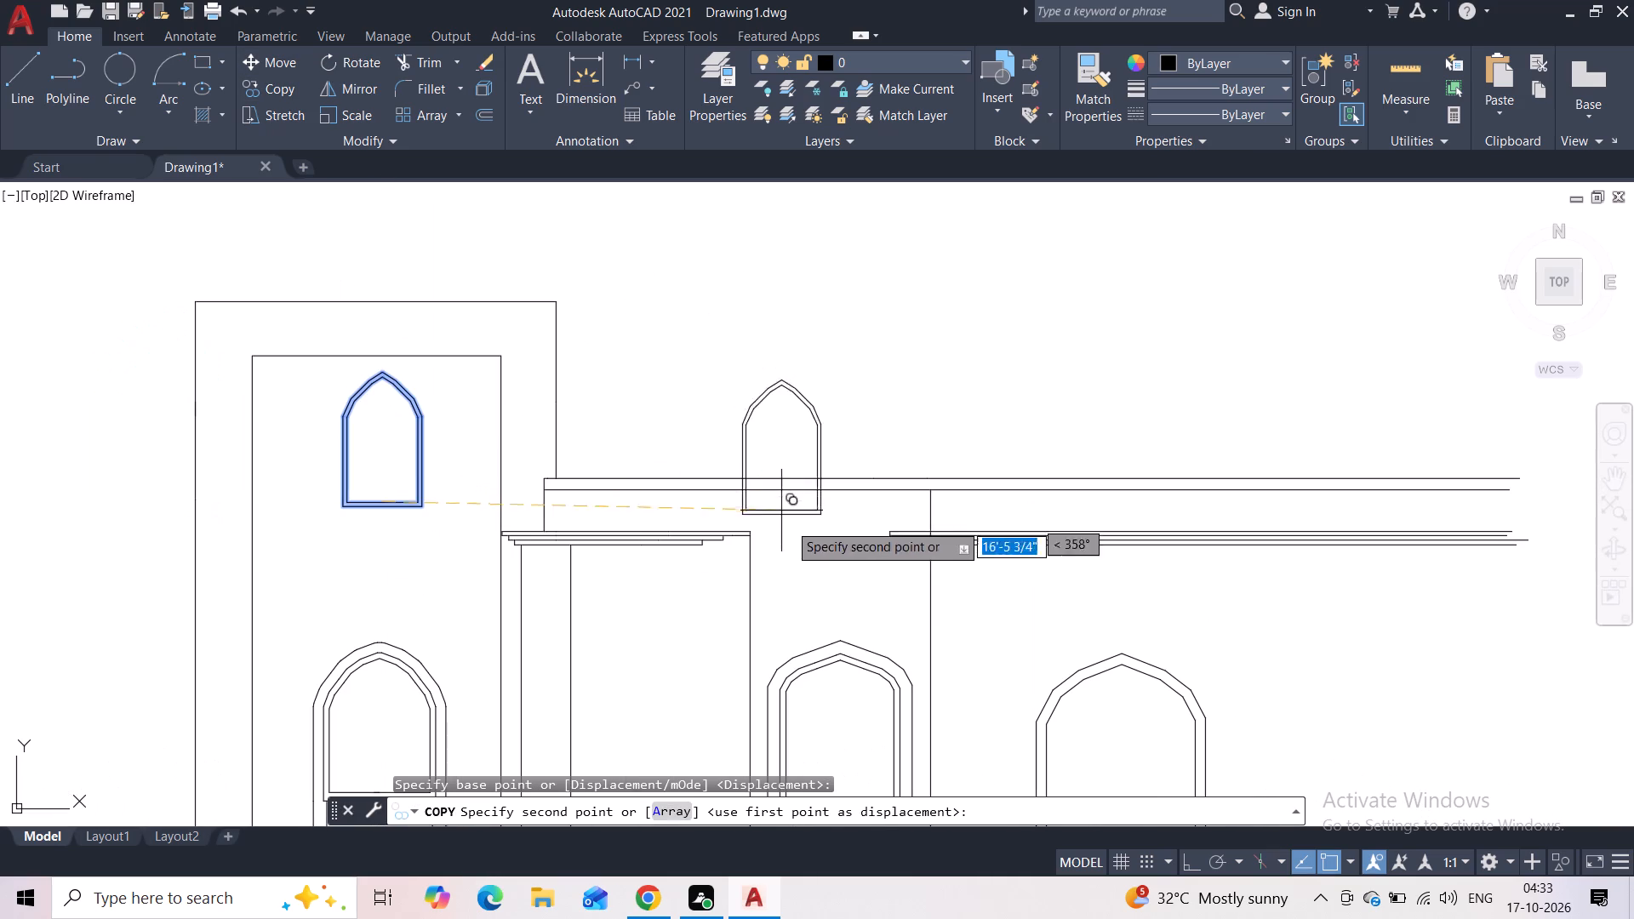
{"action": "middle_click_drag", "start_coordinate": [831, 602], "coordinate": [817, 538]}
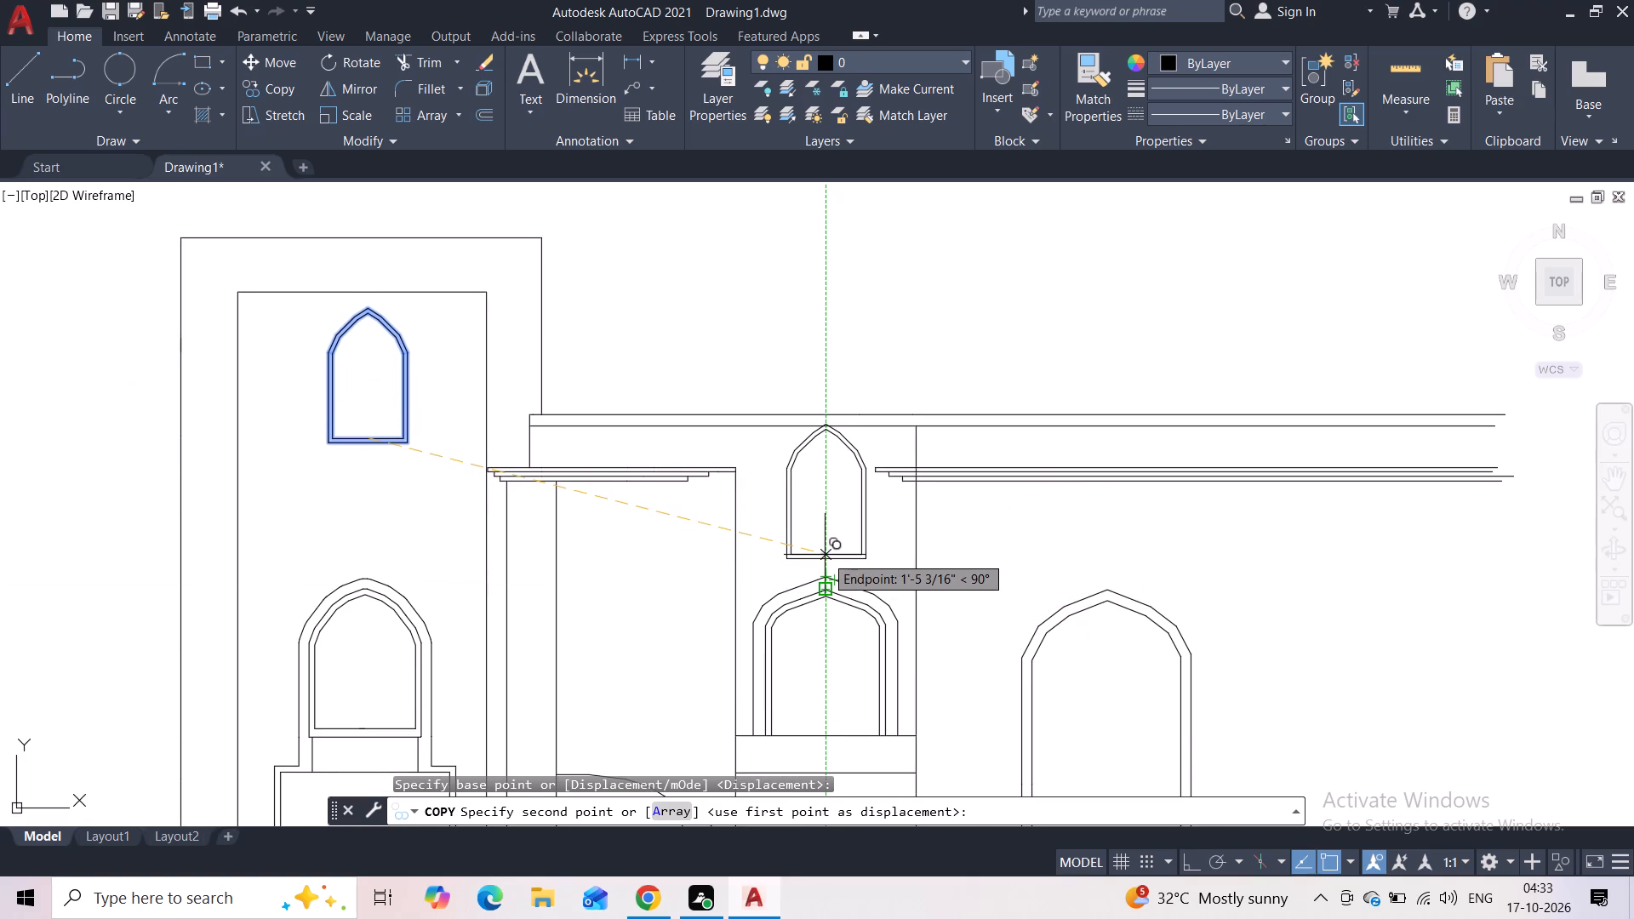
{"action": "left_click", "coordinate": [820, 572]}
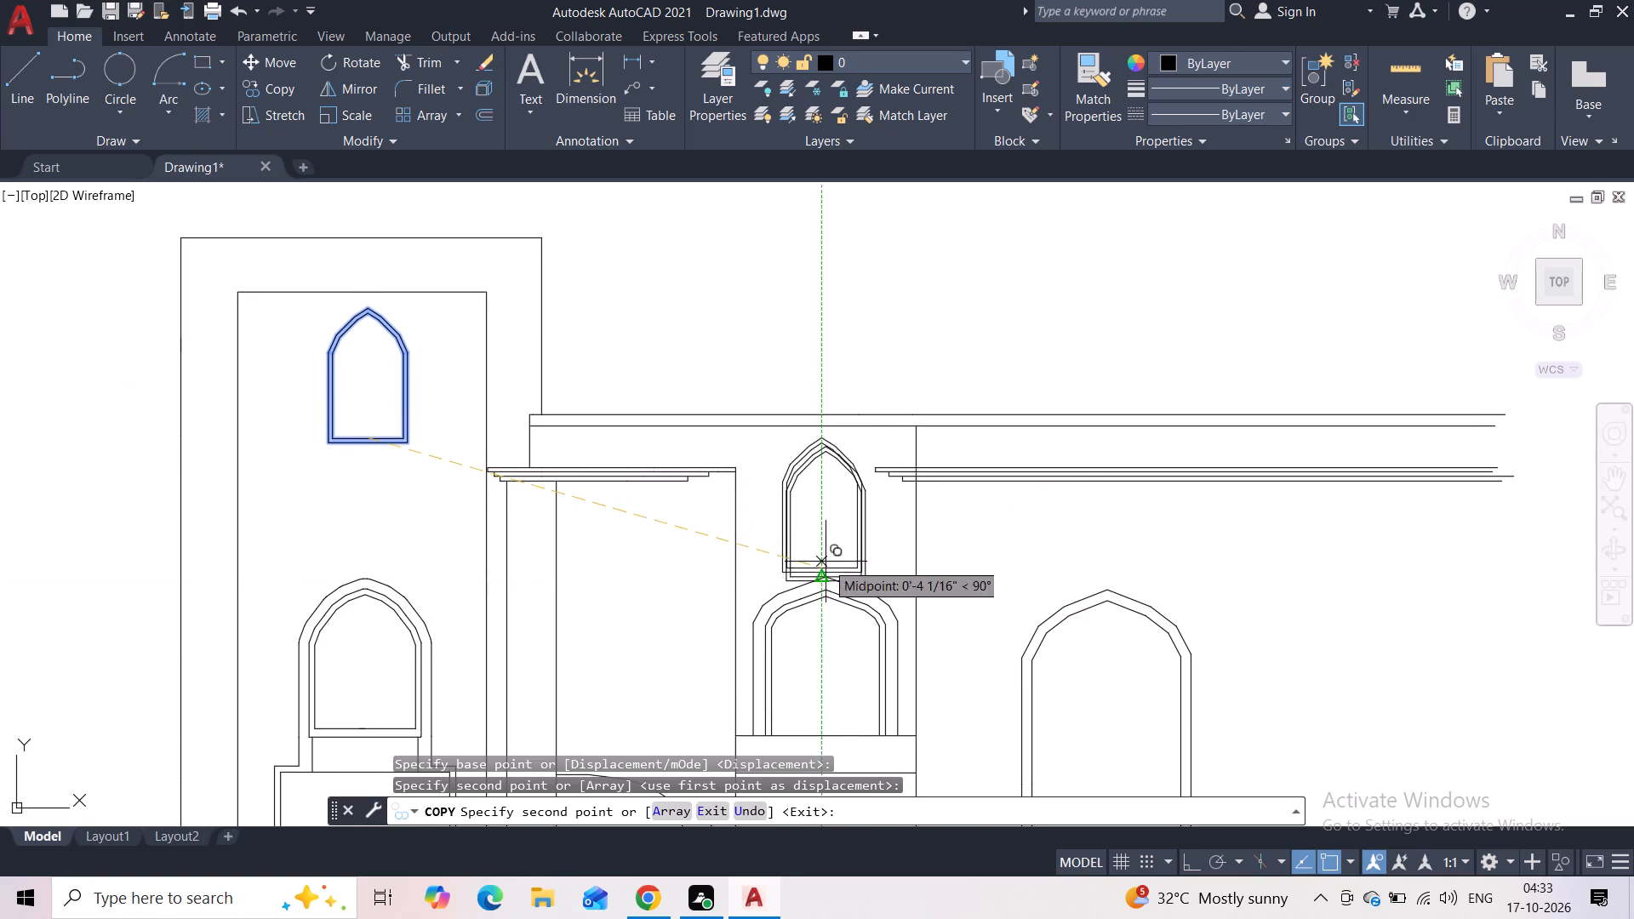
{"action": "key", "text": "Escape"}
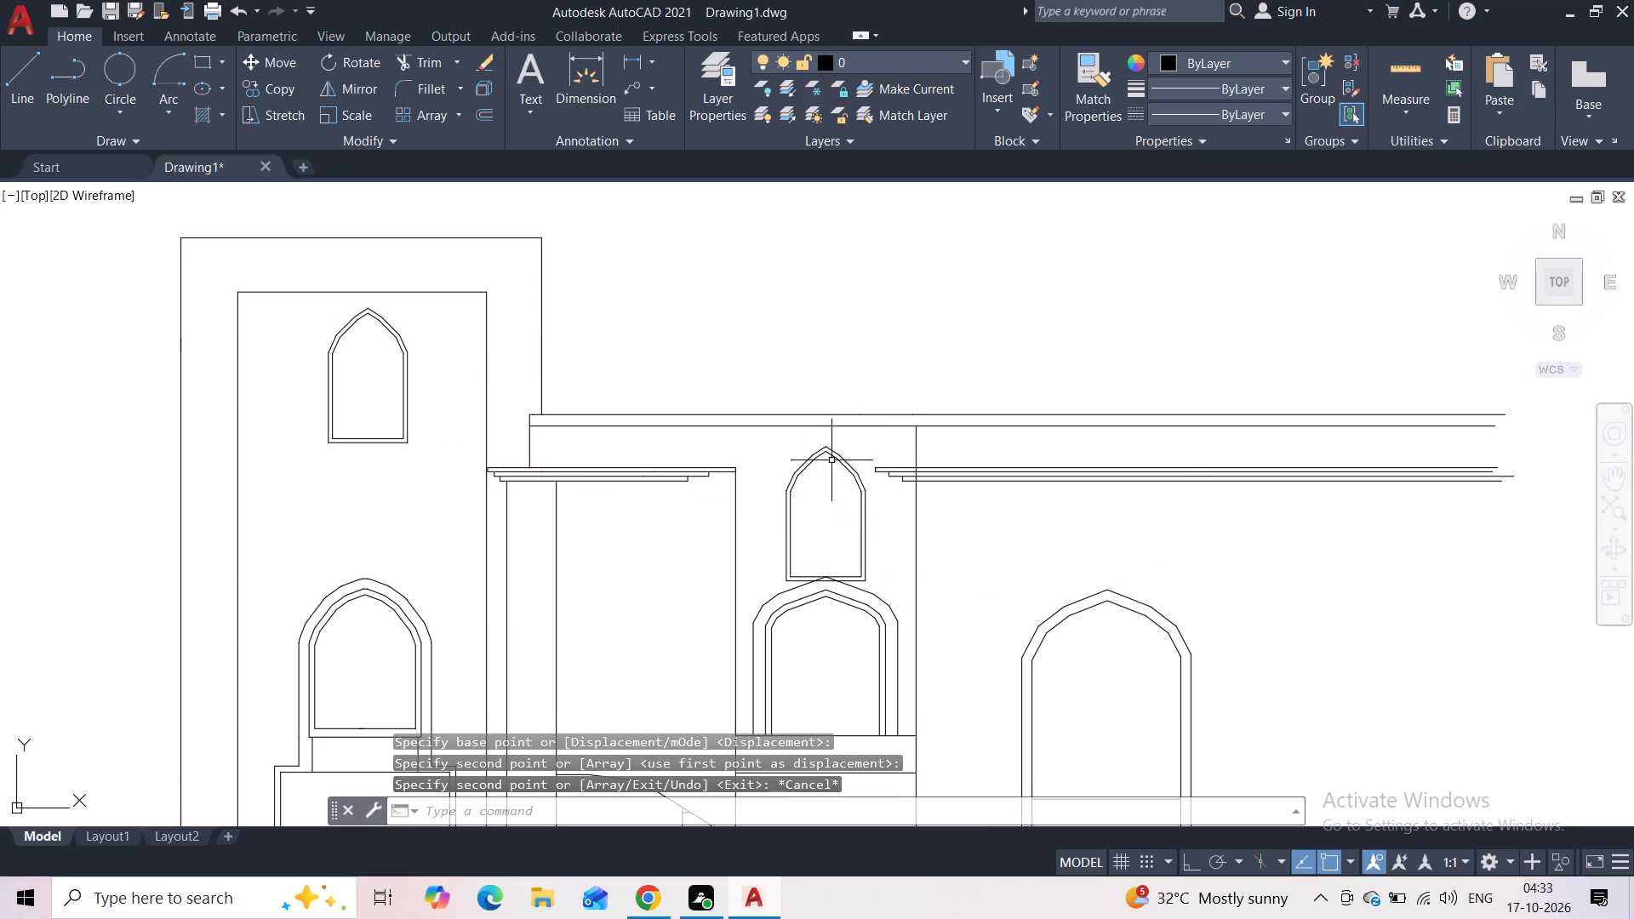
Join the segments of the copied pointed window above the middle arch into polylines.
{"action": "left_click", "coordinate": [831, 460]}
{"action": "left_click", "coordinate": [831, 455]}
{"action": "key", "text": "Escape"}
{"action": "left_click", "coordinate": [869, 443]}
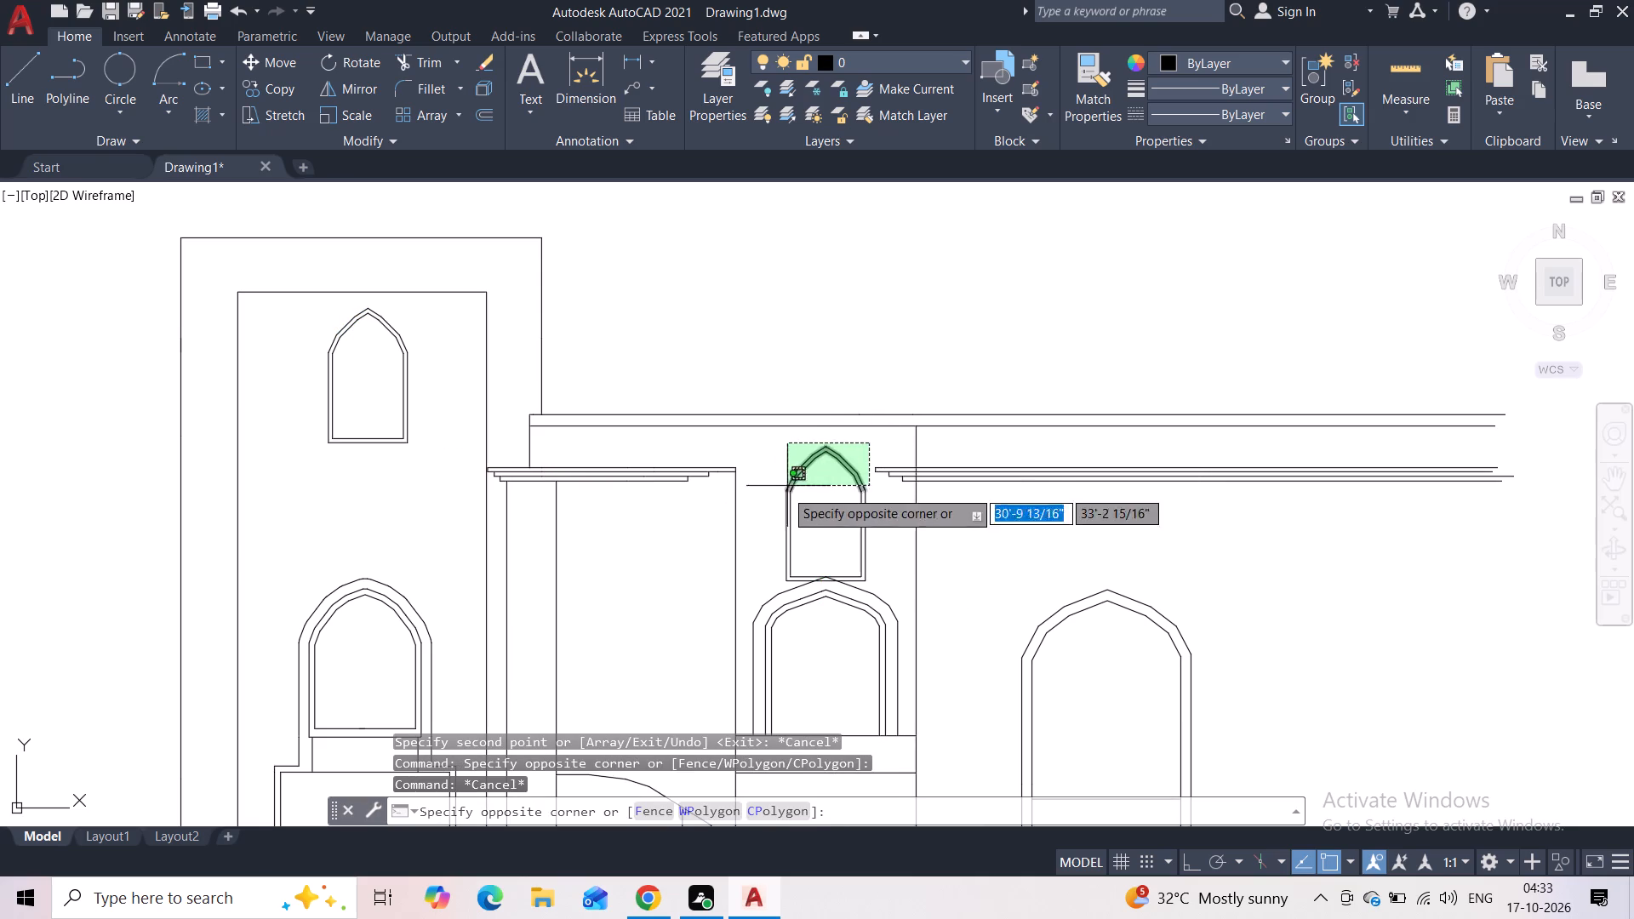
{"action": "left_click", "coordinate": [757, 551]}
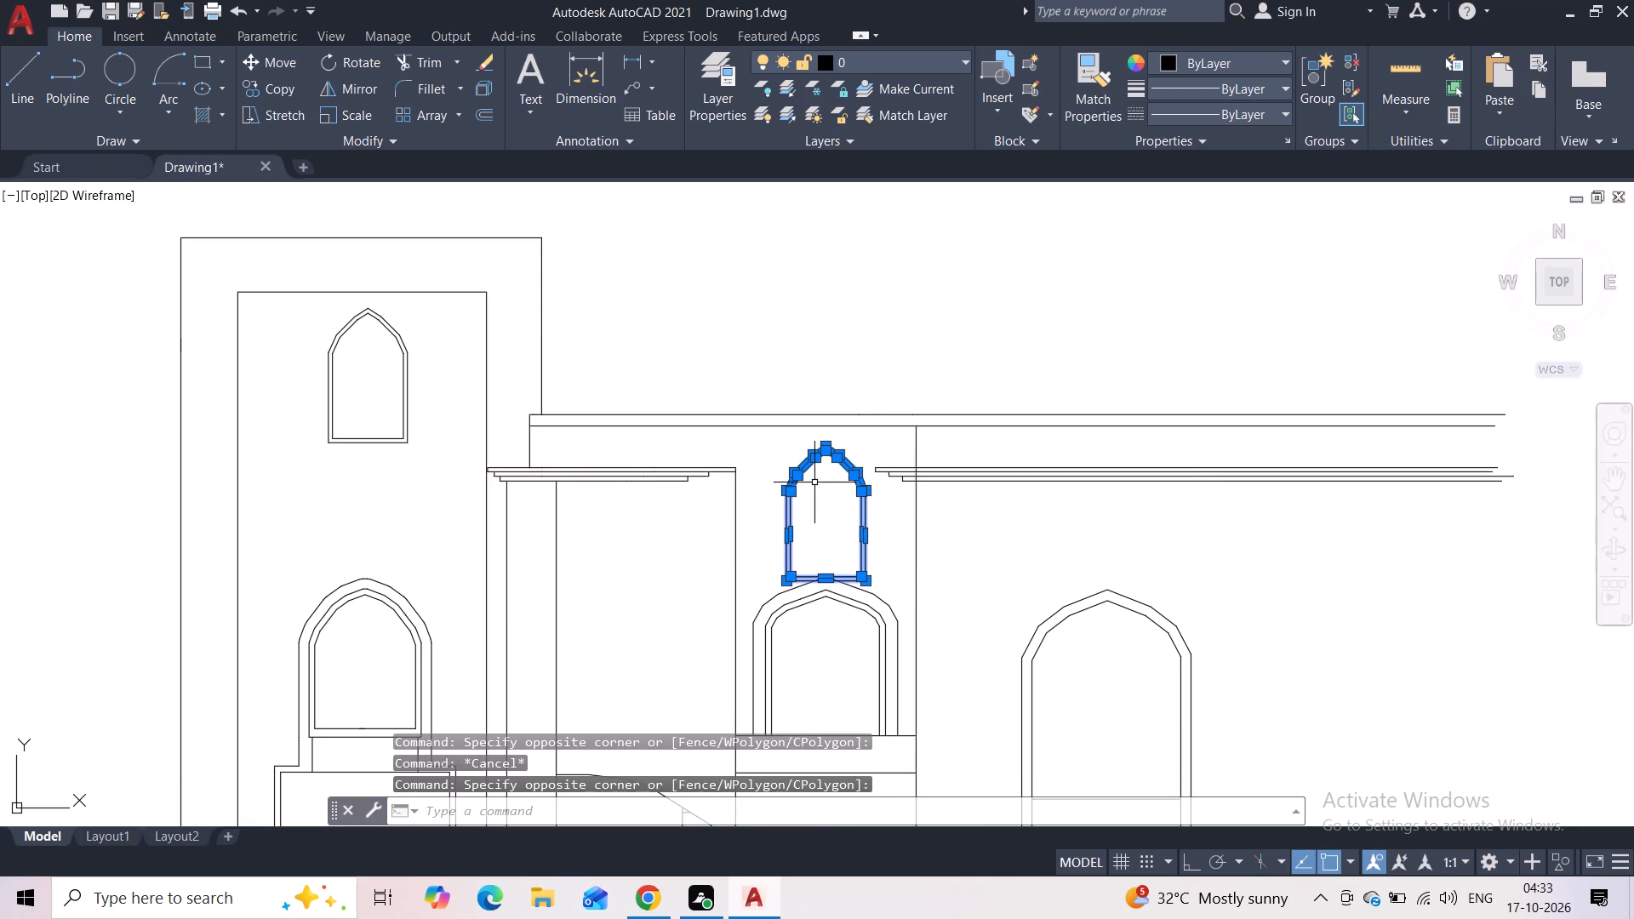
{"action": "key", "text": "j"}
{"action": "key", "text": "Return"}
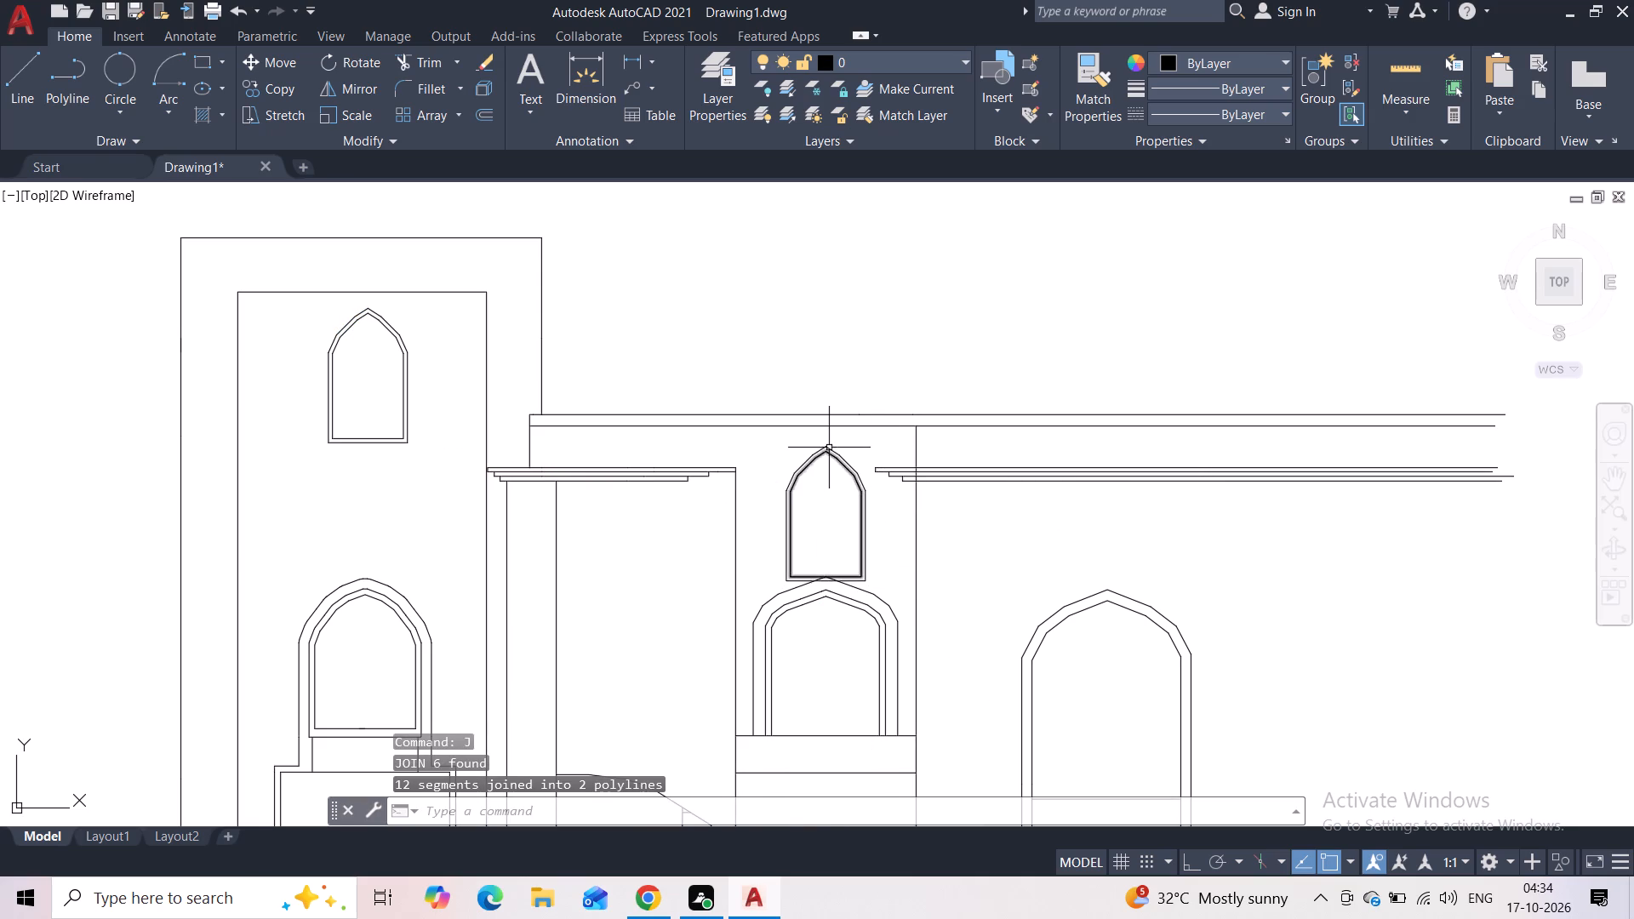
Scale the copied pointed window down about its apex by a factor of about 3/8.
{"action": "left_click", "coordinate": [835, 445]}
{"action": "left_click", "coordinate": [815, 477]}
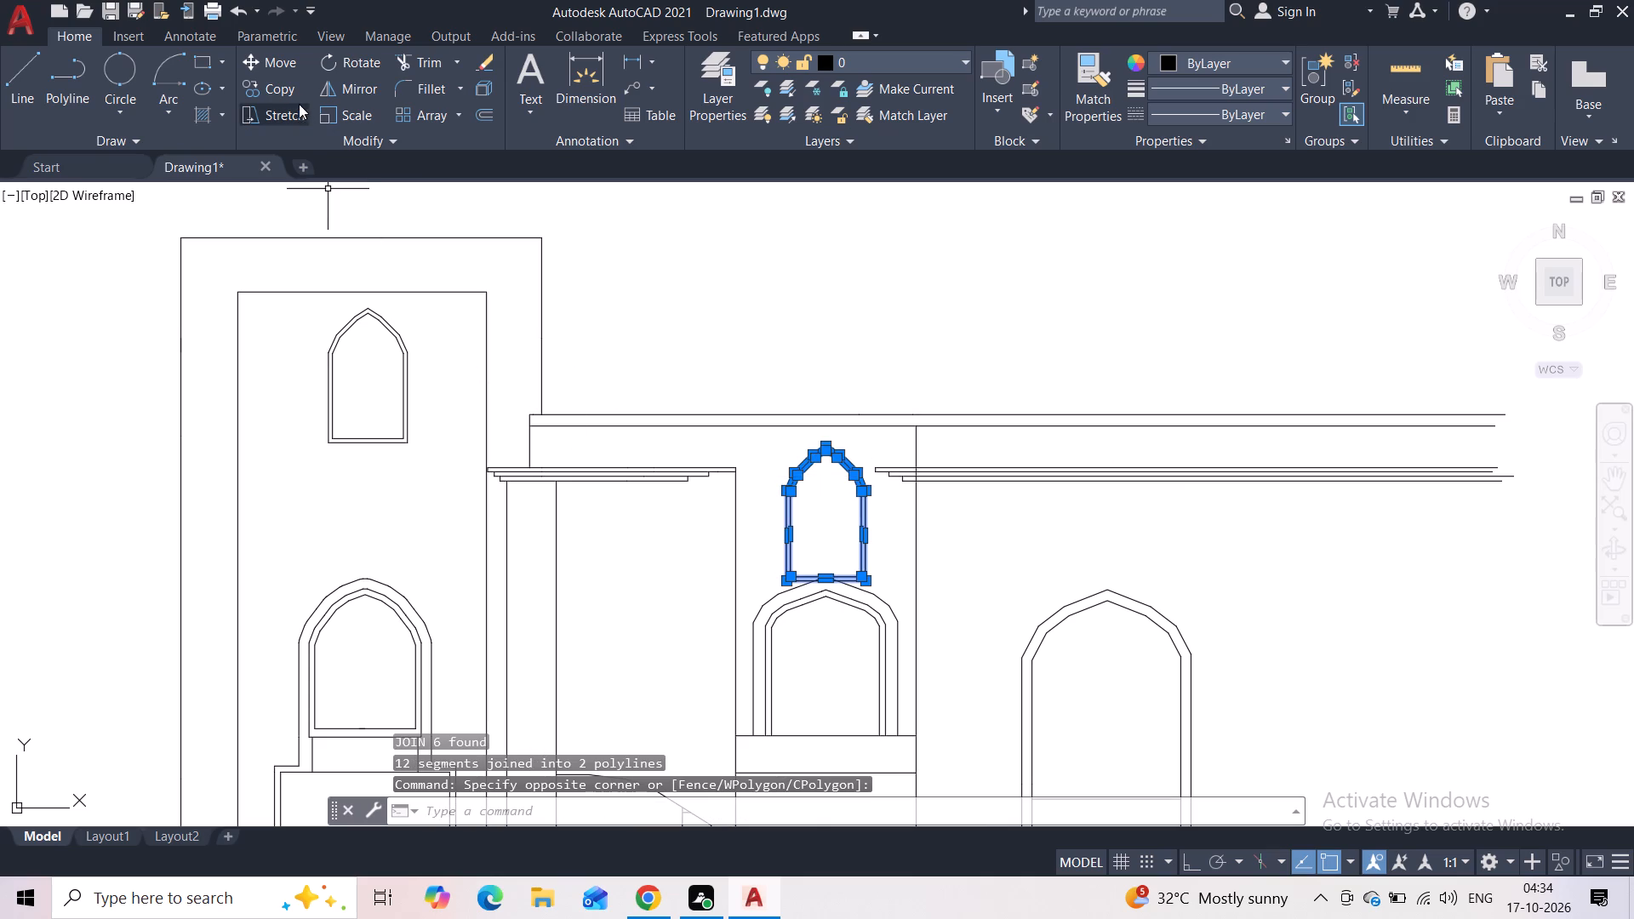
{"action": "left_click", "coordinate": [323, 117]}
{"action": "scroll", "coordinate": [790, 455], "scroll_direction": "up", "scroll_amount": 1}
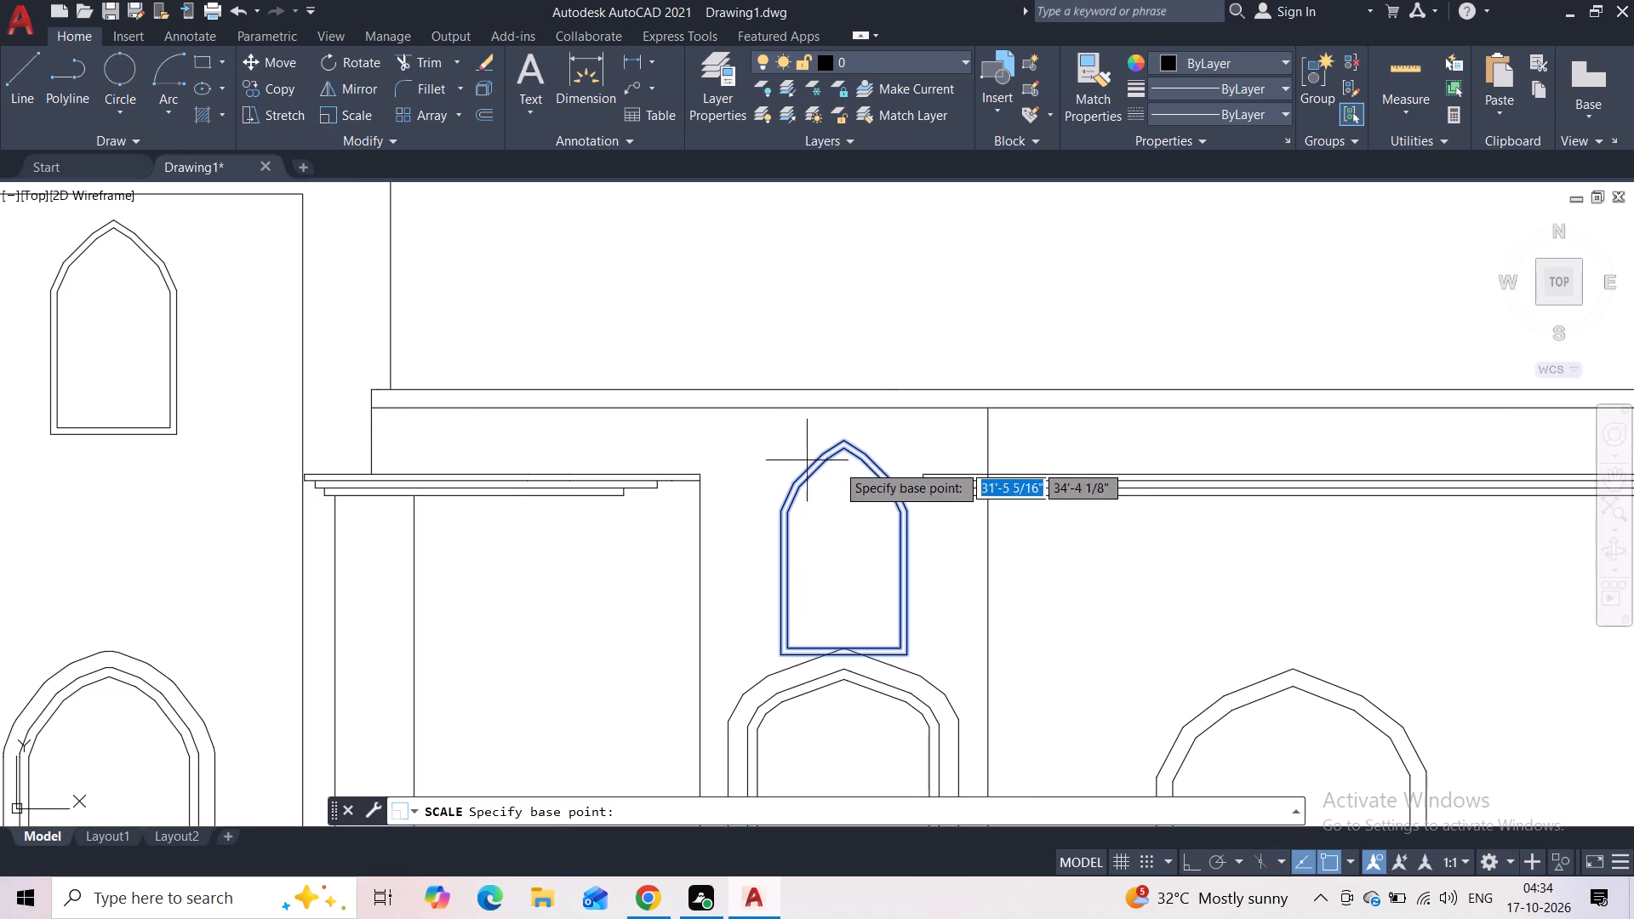
{"action": "left_click", "coordinate": [843, 441]}
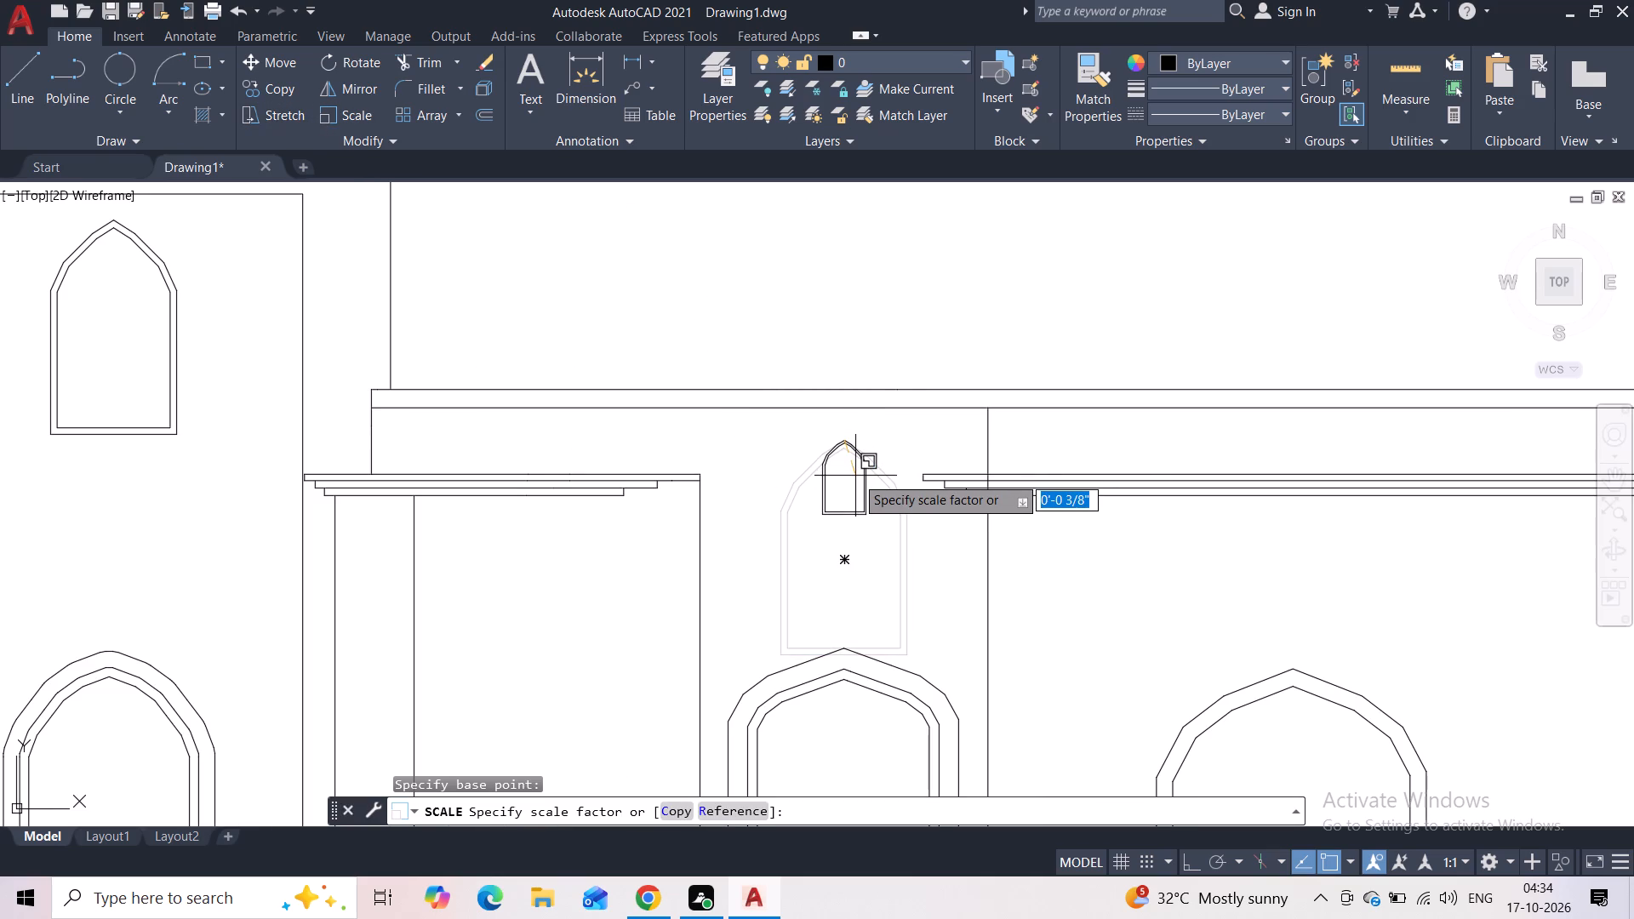
{"action": "left_click", "coordinate": [855, 476]}
{"action": "middle_click_drag", "start_coordinate": [886, 437], "coordinate": [772, 339]}
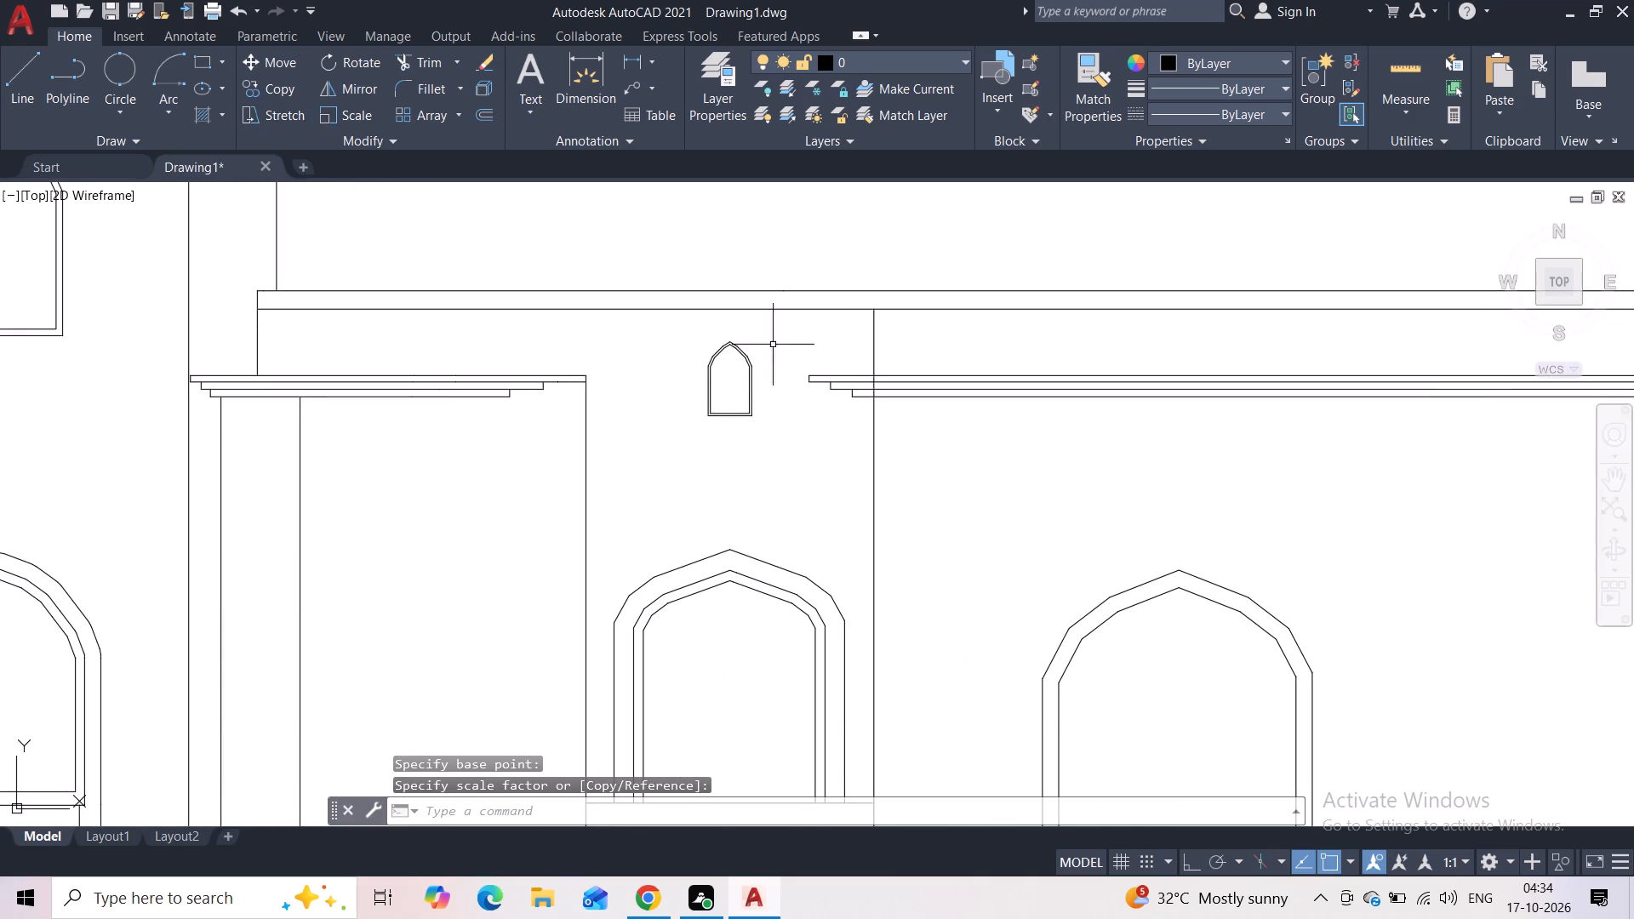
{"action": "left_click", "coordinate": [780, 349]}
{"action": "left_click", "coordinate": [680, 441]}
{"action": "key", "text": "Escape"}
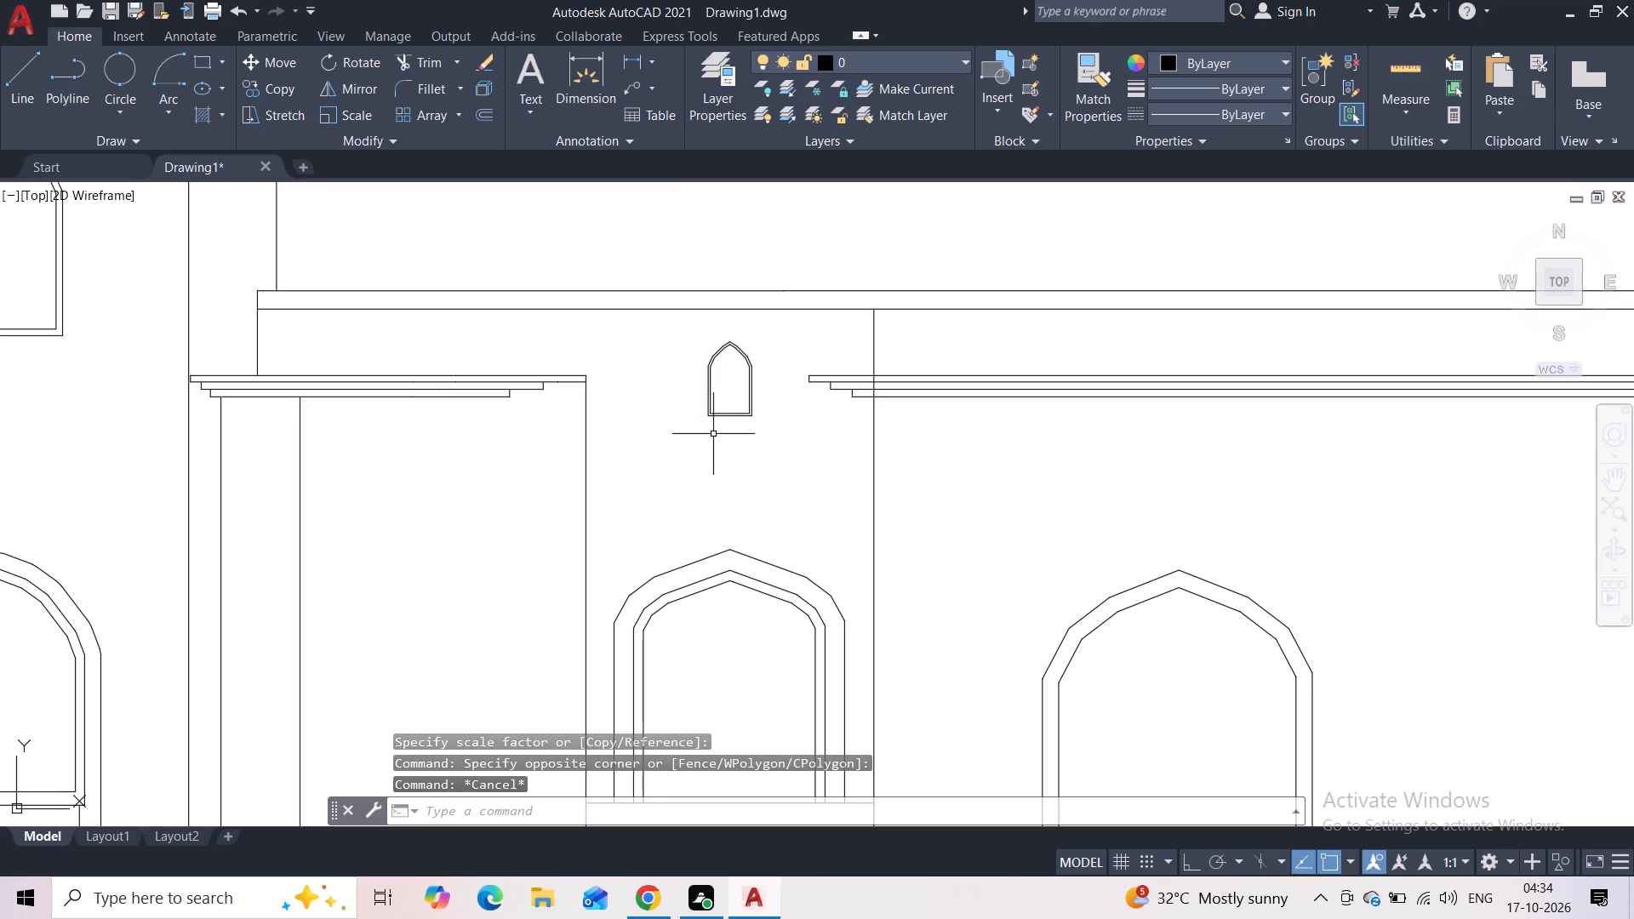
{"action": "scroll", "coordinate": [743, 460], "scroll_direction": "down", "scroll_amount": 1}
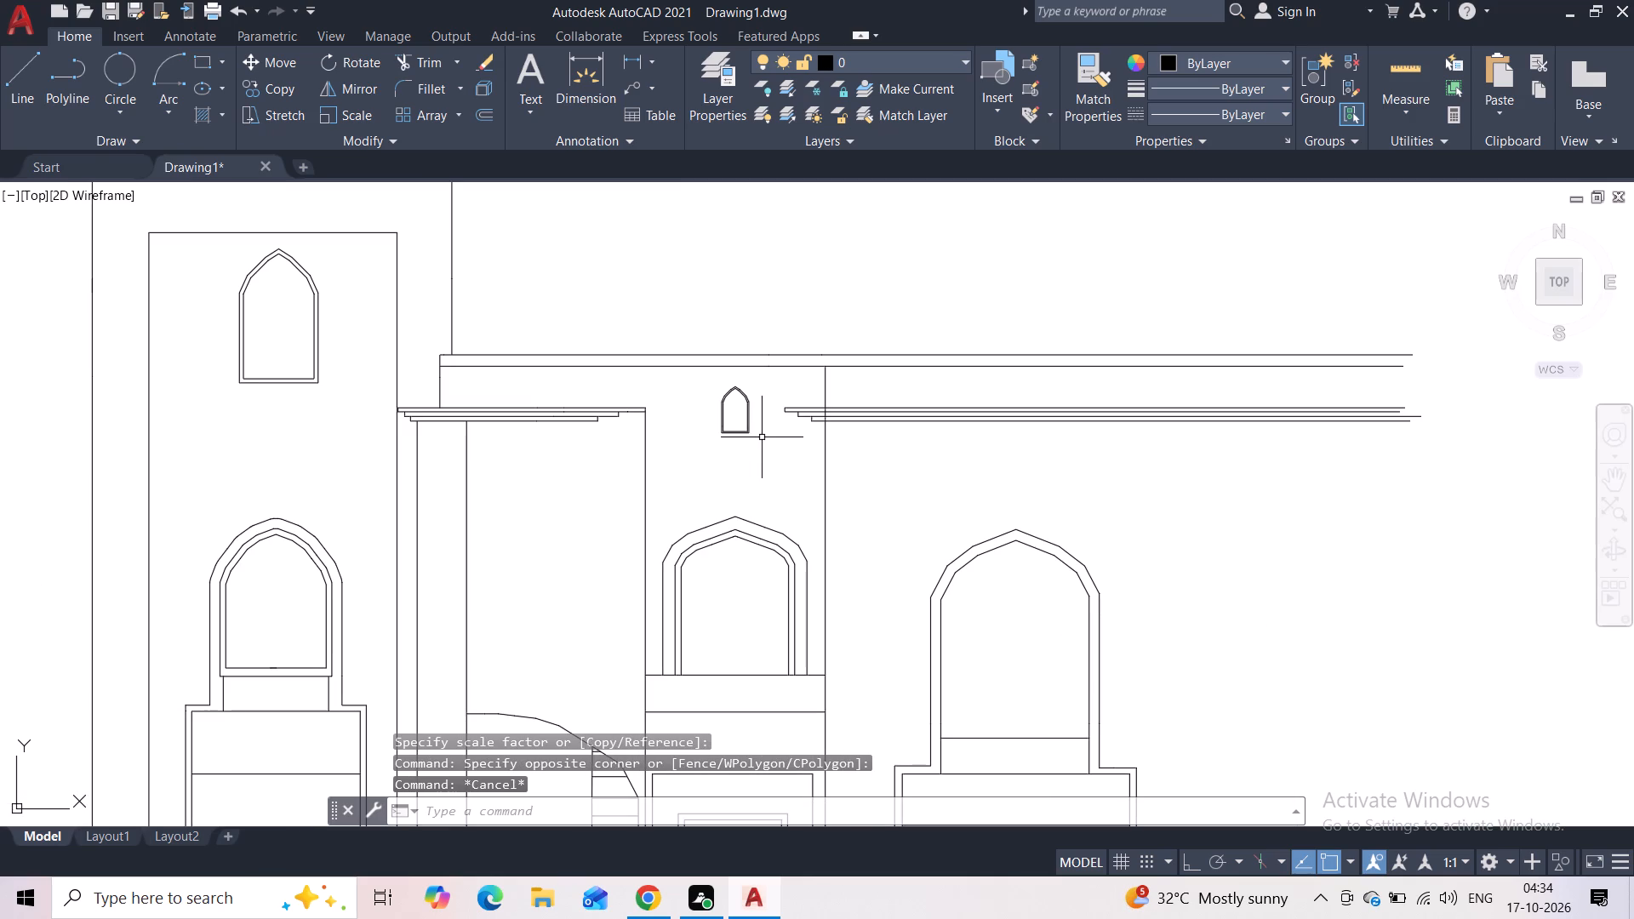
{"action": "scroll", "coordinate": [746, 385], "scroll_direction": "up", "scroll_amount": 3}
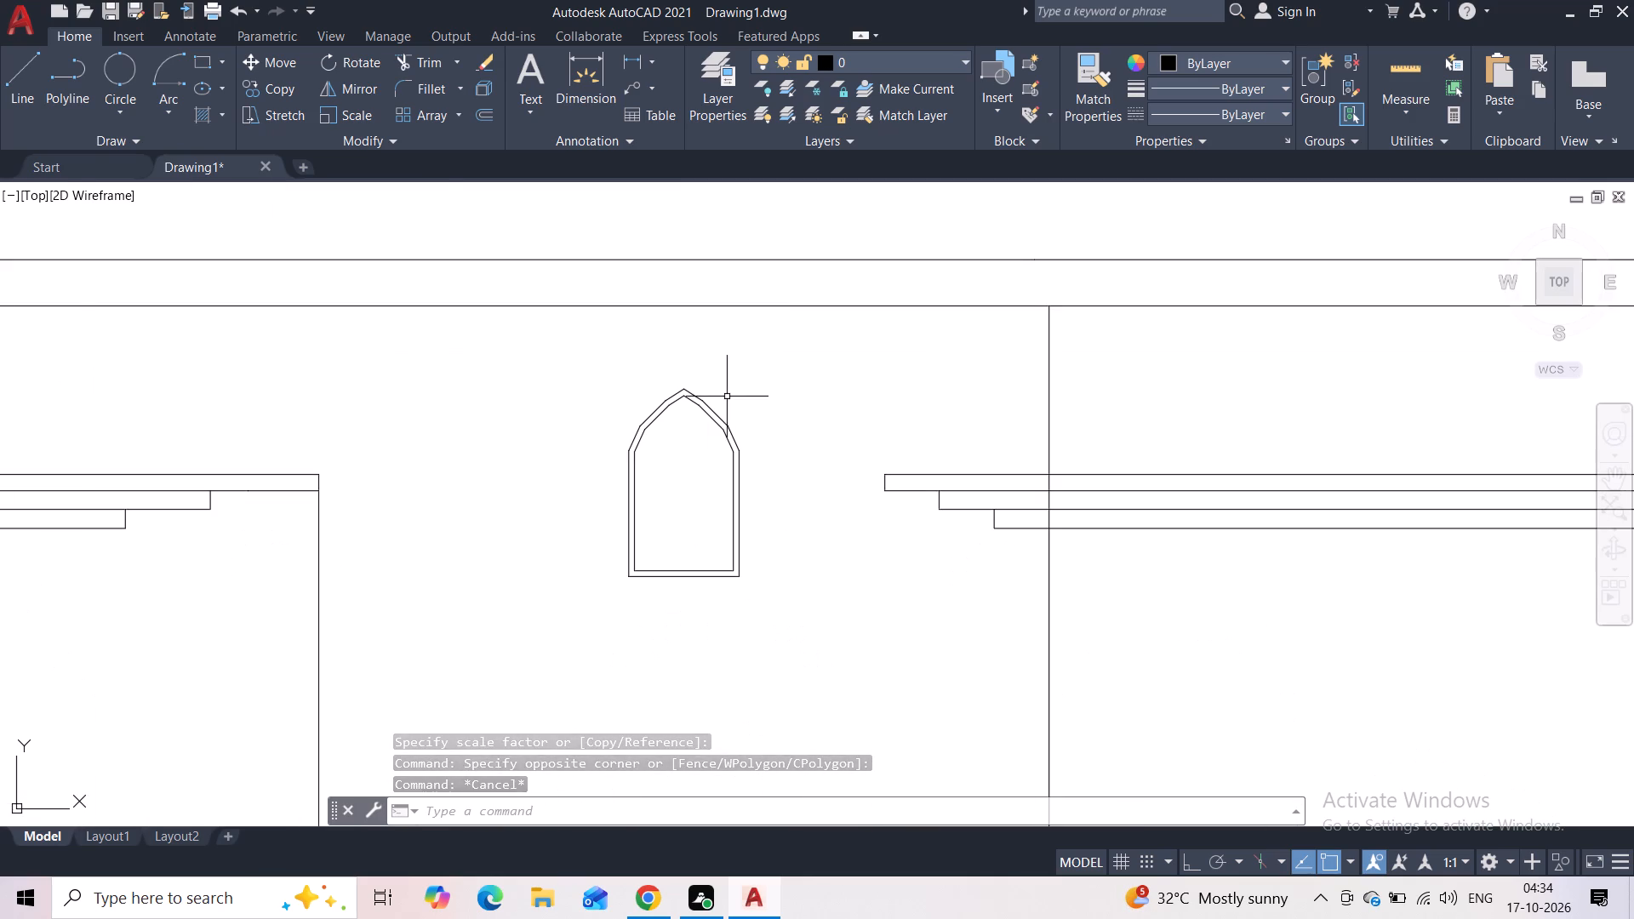
Copy the small pointed window by its centre to the right bay, with its apex just under the parapet's lower line.
{"action": "scroll", "coordinate": [715, 387], "scroll_direction": "down", "scroll_amount": 1}
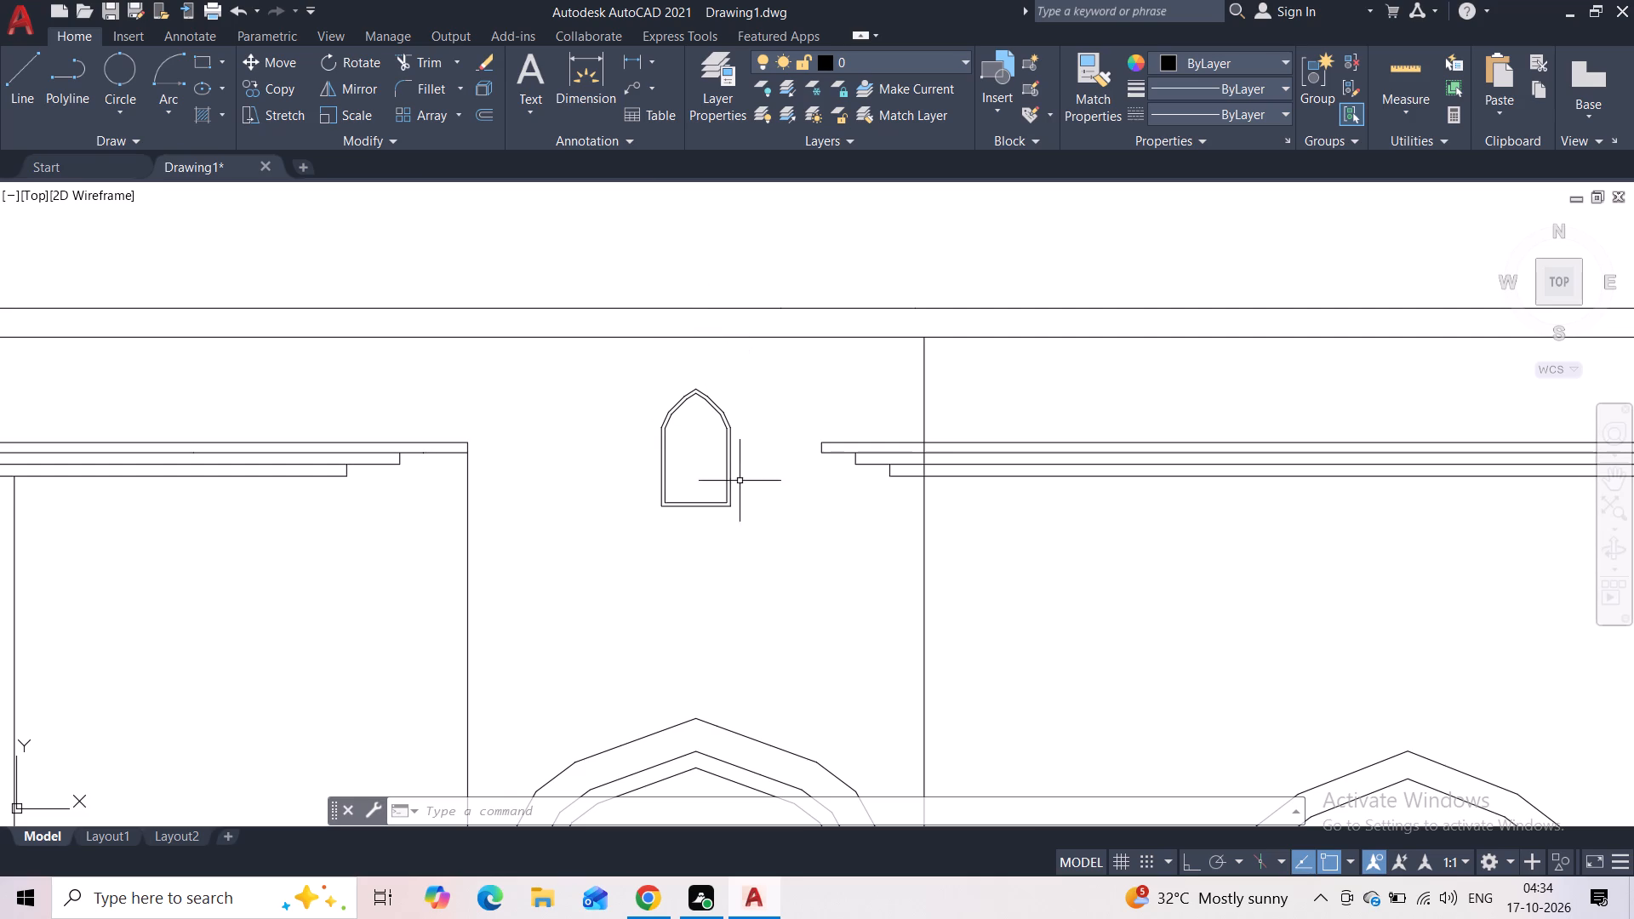
{"action": "left_click", "coordinate": [735, 402]}
{"action": "left_click", "coordinate": [586, 545]}
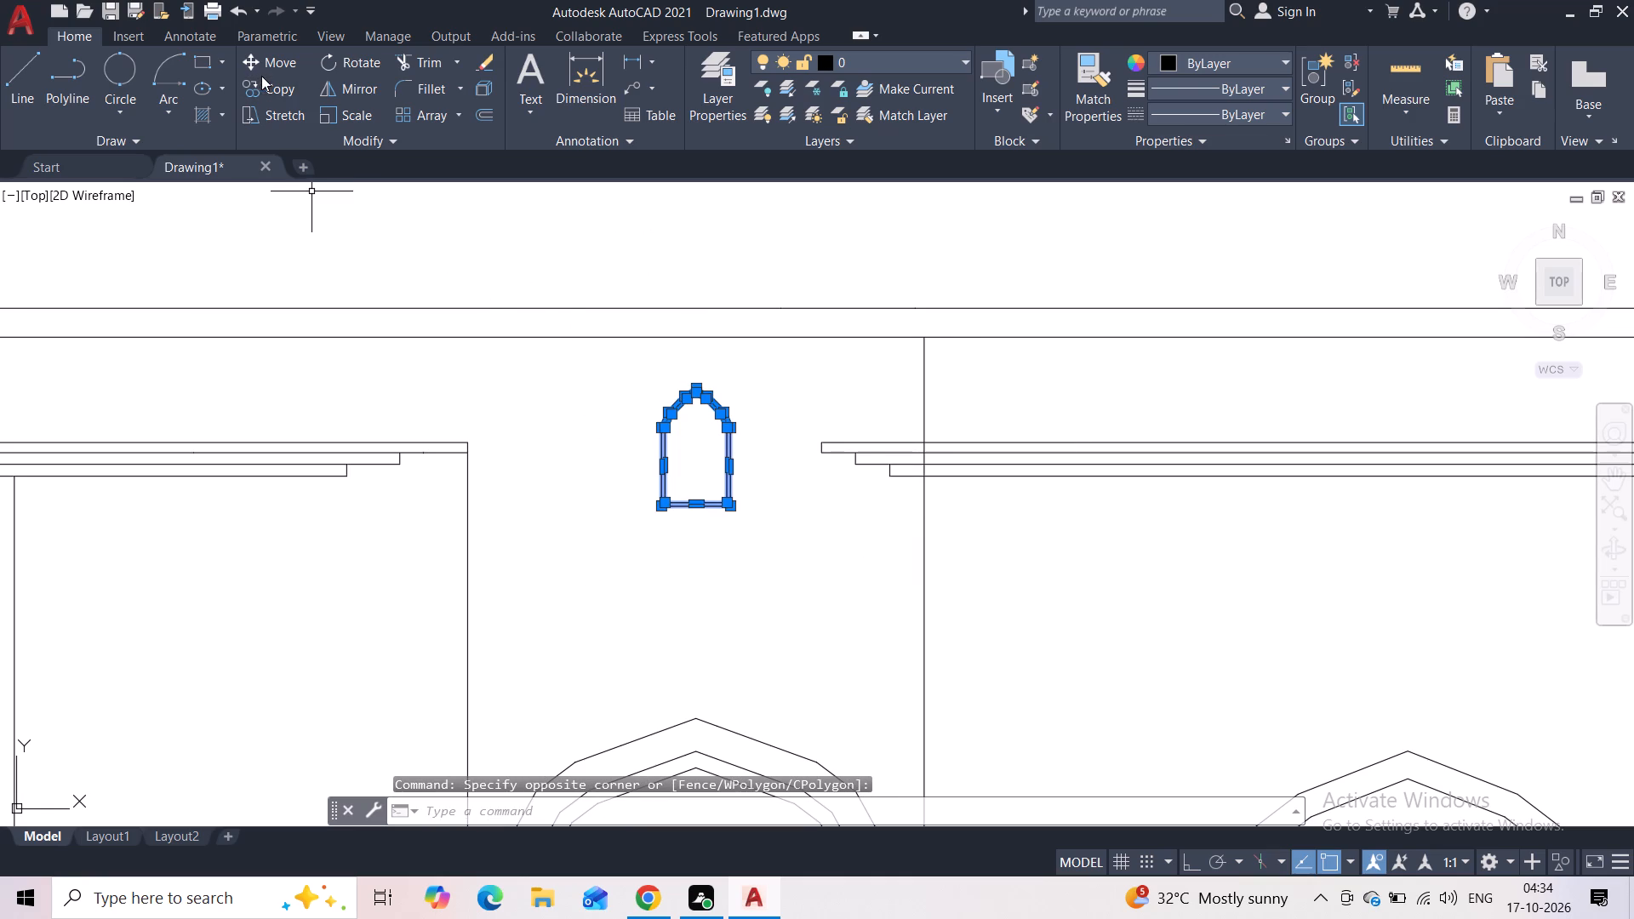
{"action": "left_click", "coordinate": [262, 85]}
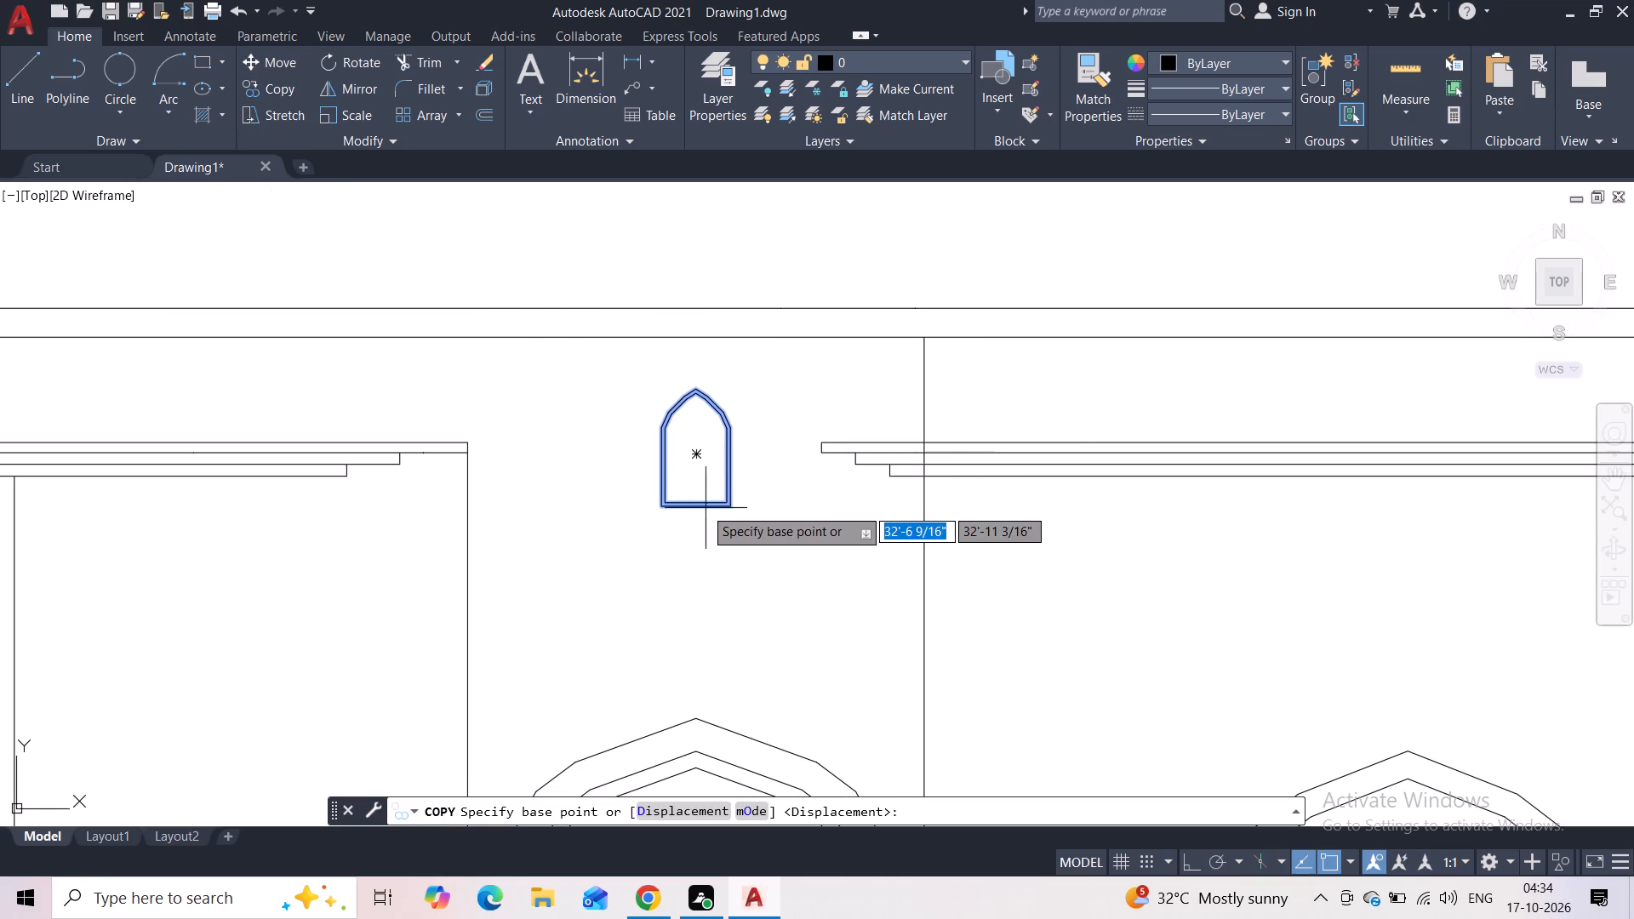
{"action": "left_click", "coordinate": [694, 457]}
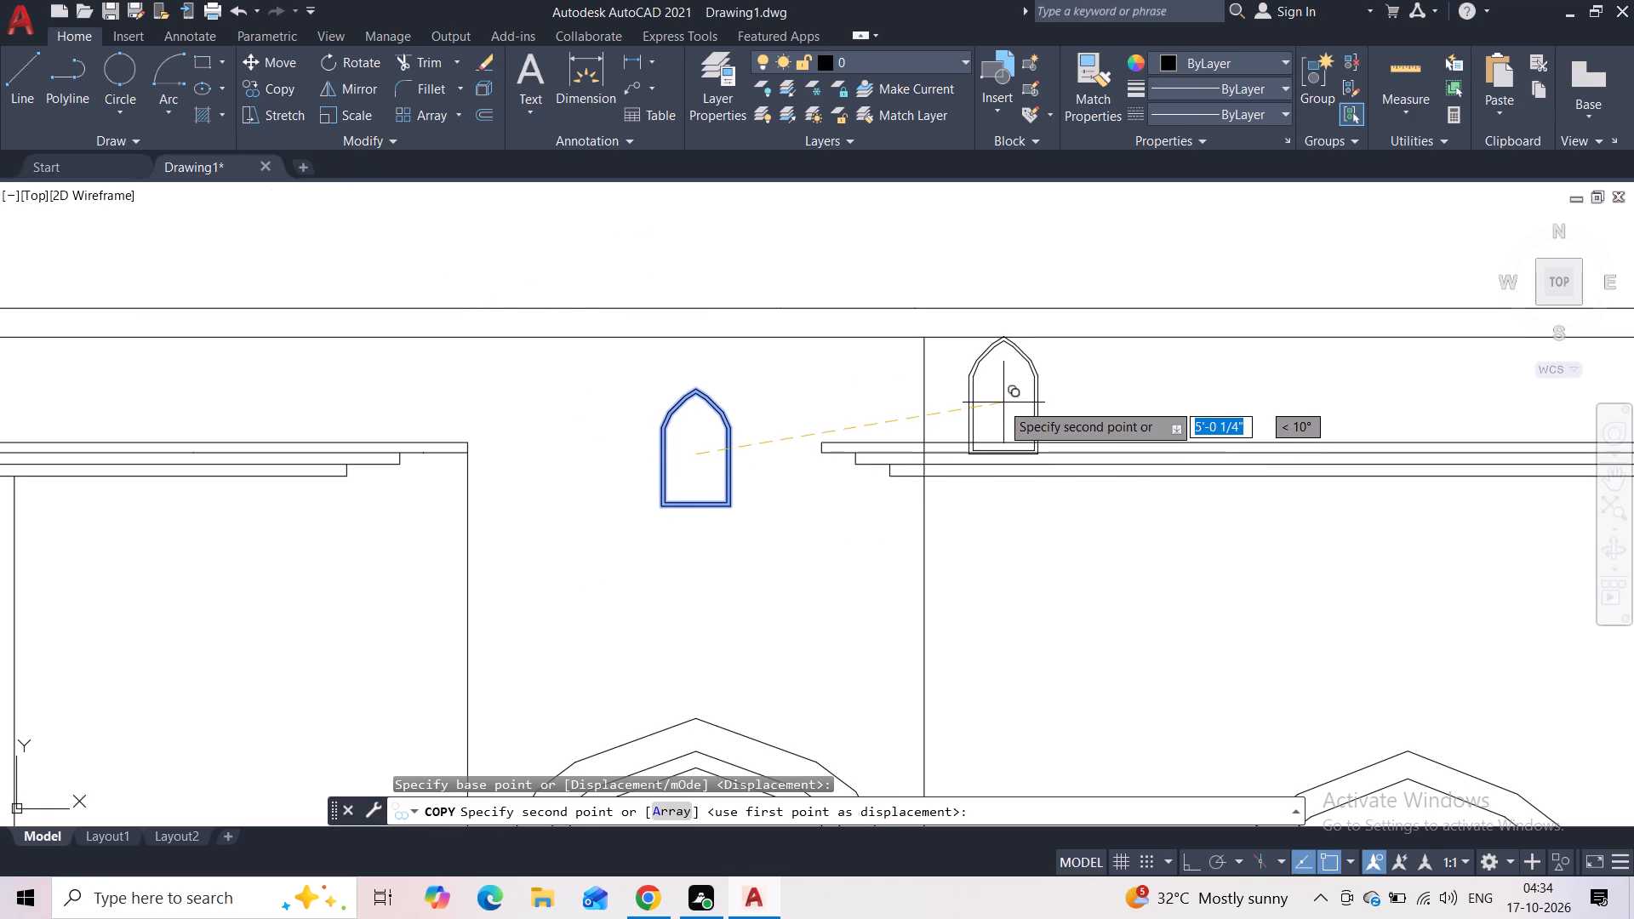
{"action": "scroll", "coordinate": [976, 406], "scroll_direction": "up", "scroll_amount": 2}
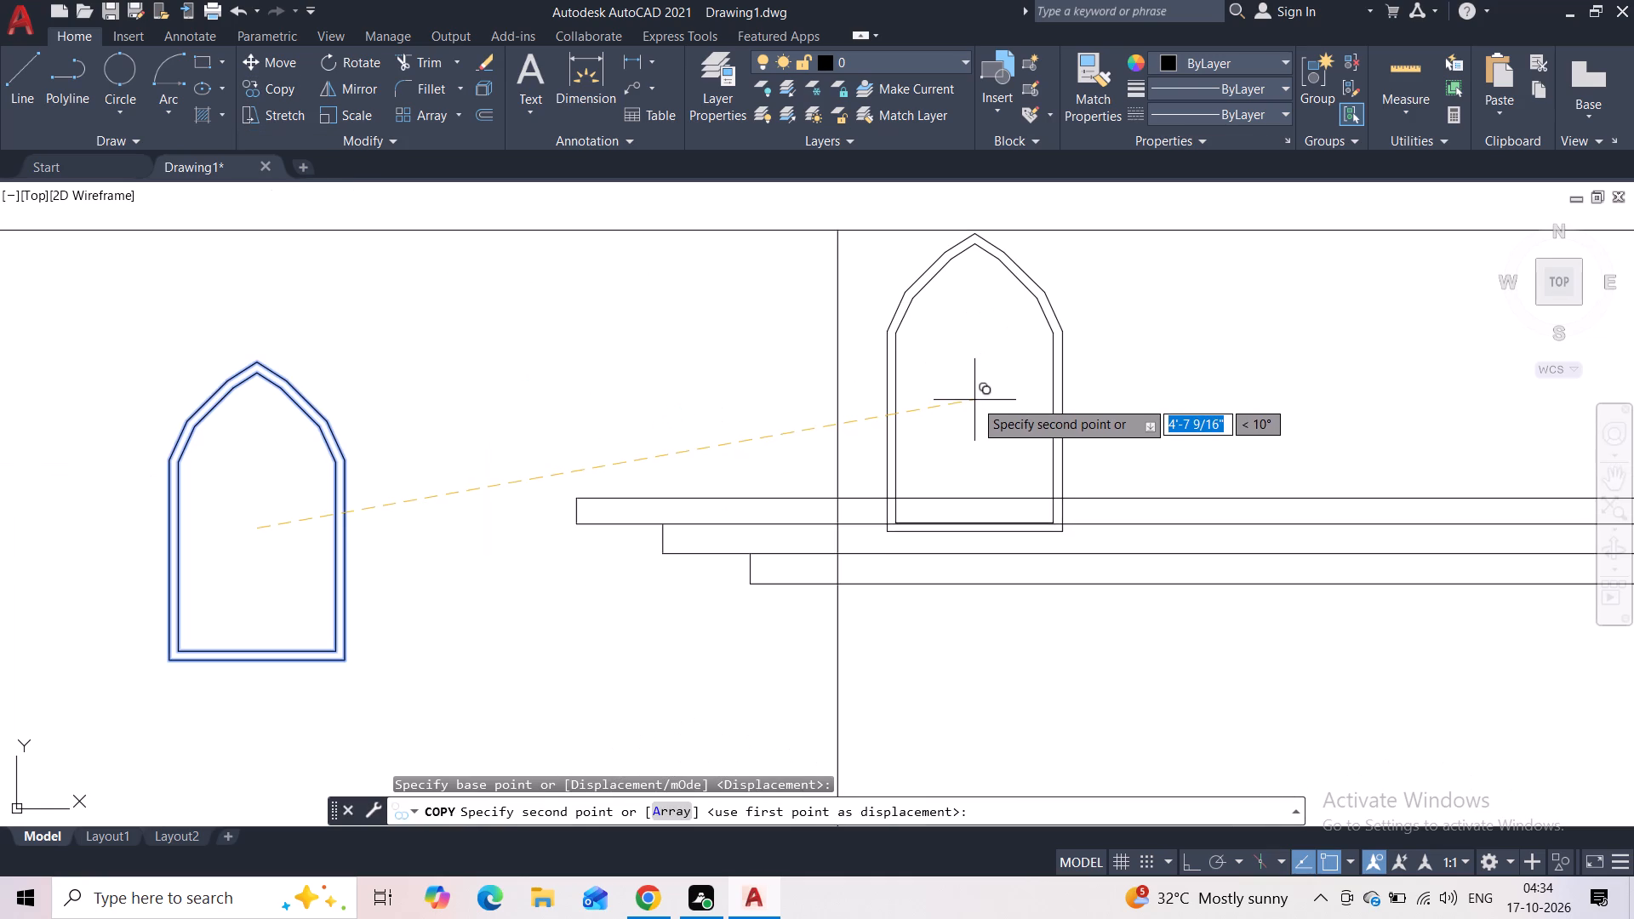
{"action": "left_click", "coordinate": [973, 397]}
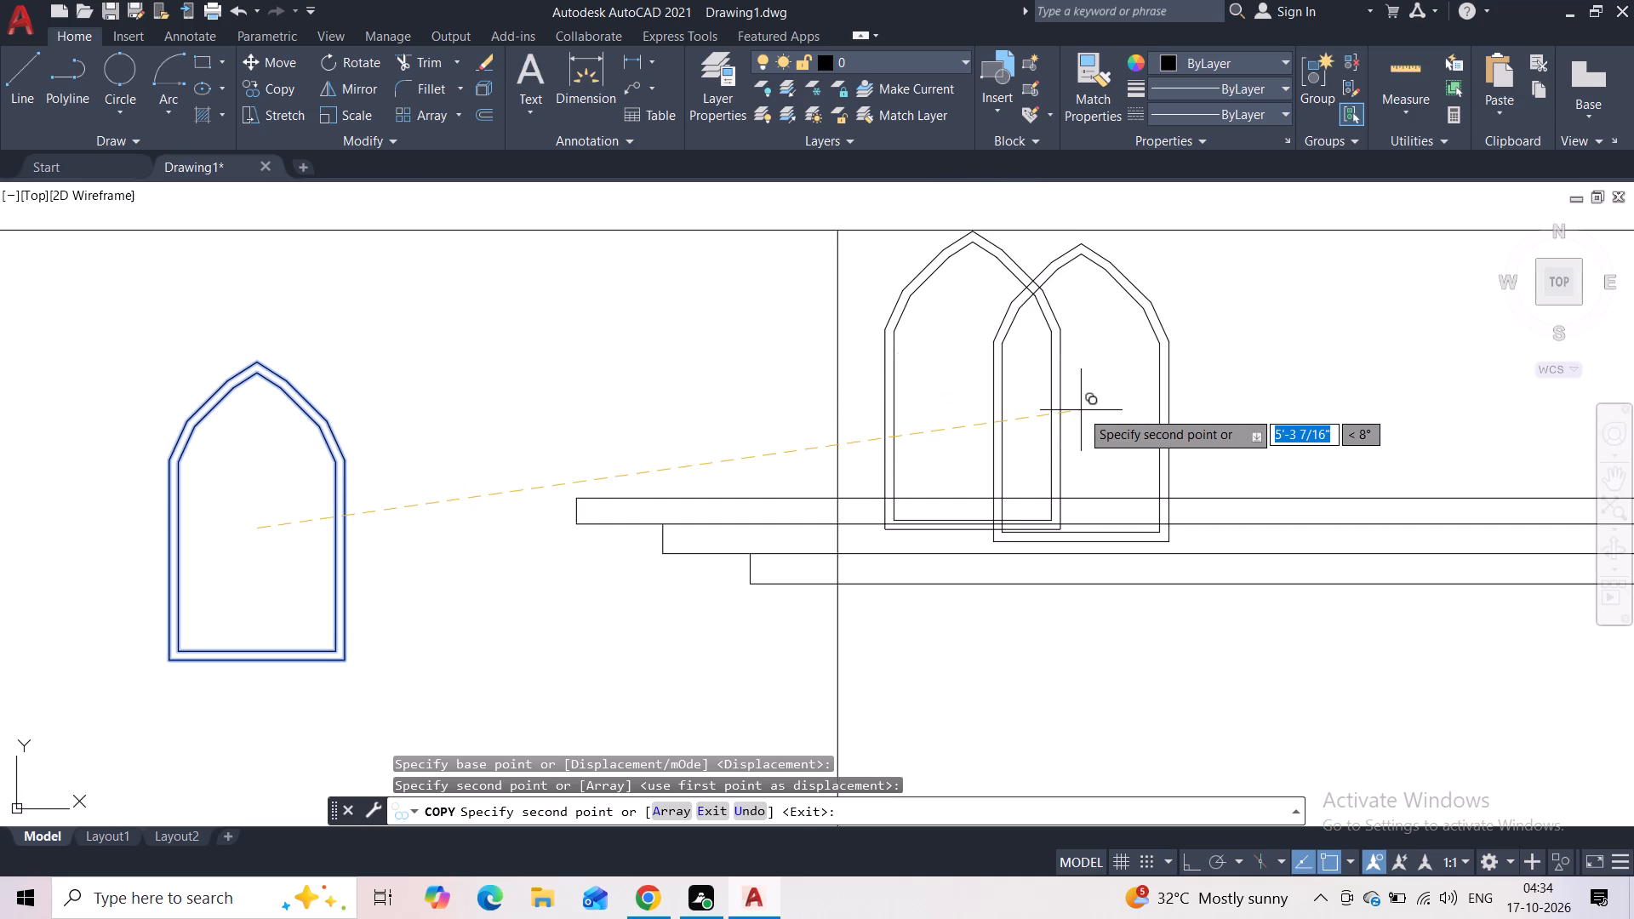
{"action": "key", "text": "Escape"}
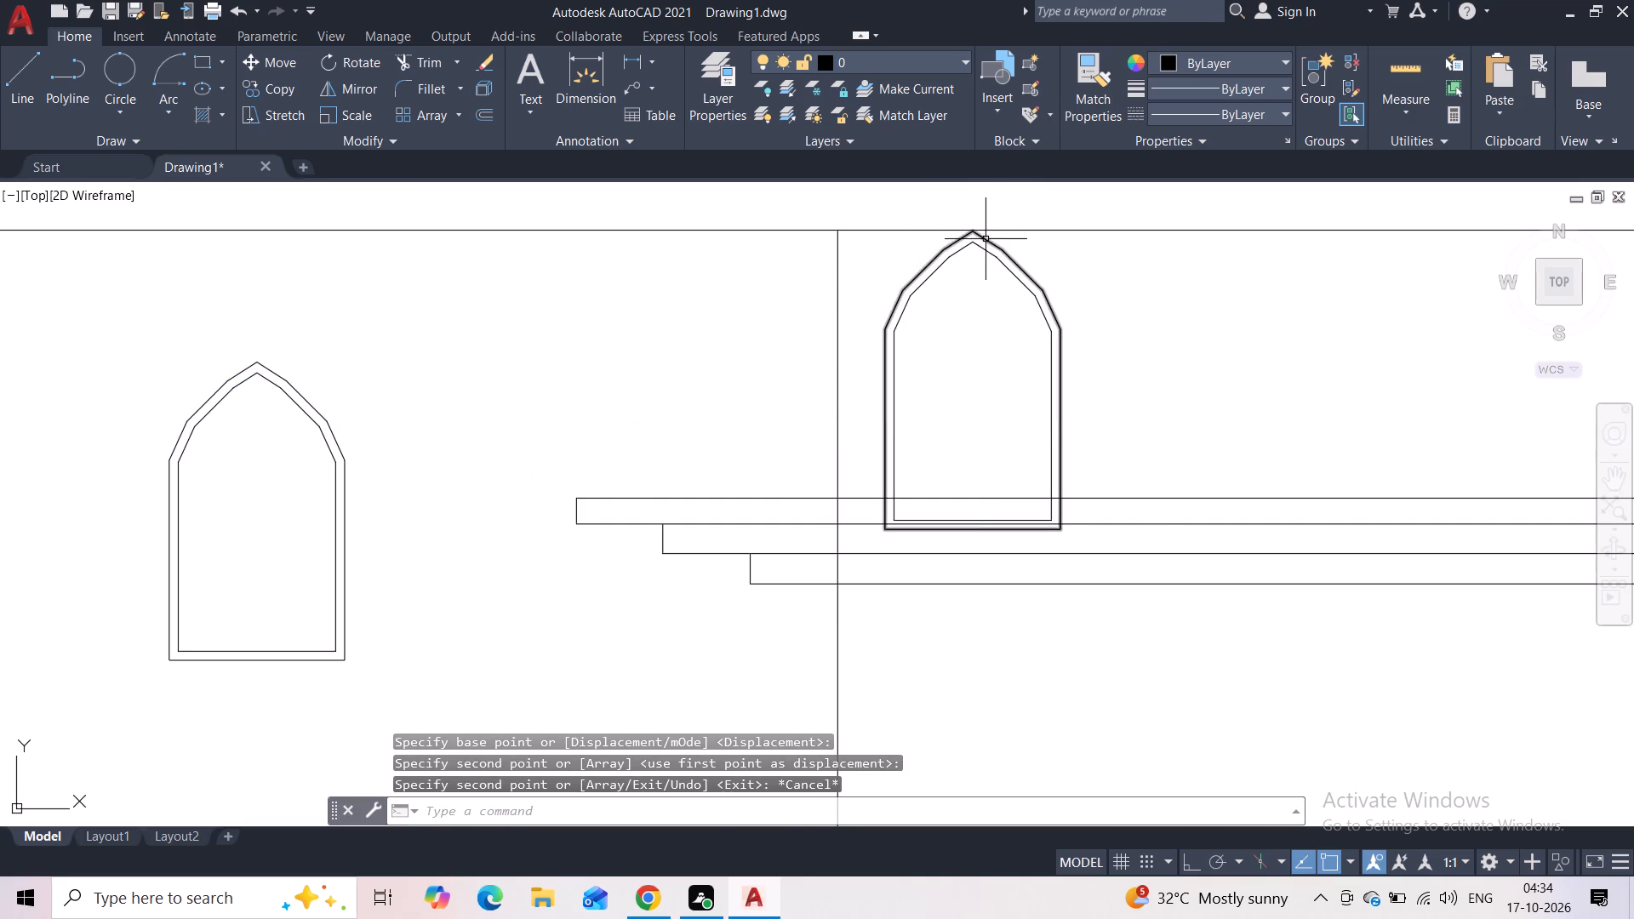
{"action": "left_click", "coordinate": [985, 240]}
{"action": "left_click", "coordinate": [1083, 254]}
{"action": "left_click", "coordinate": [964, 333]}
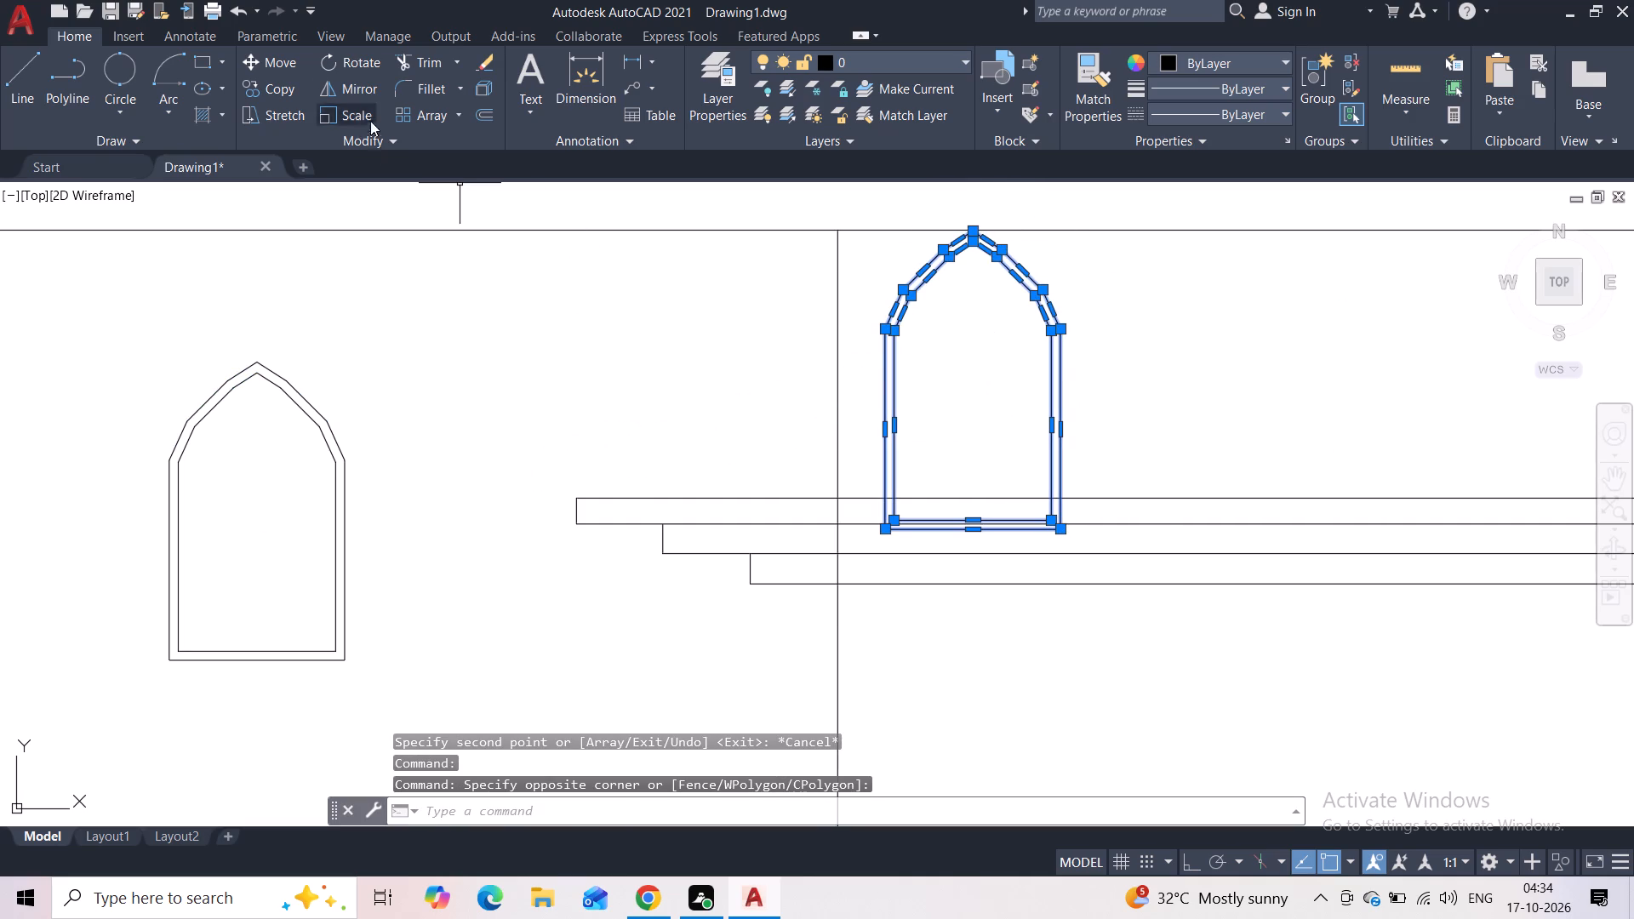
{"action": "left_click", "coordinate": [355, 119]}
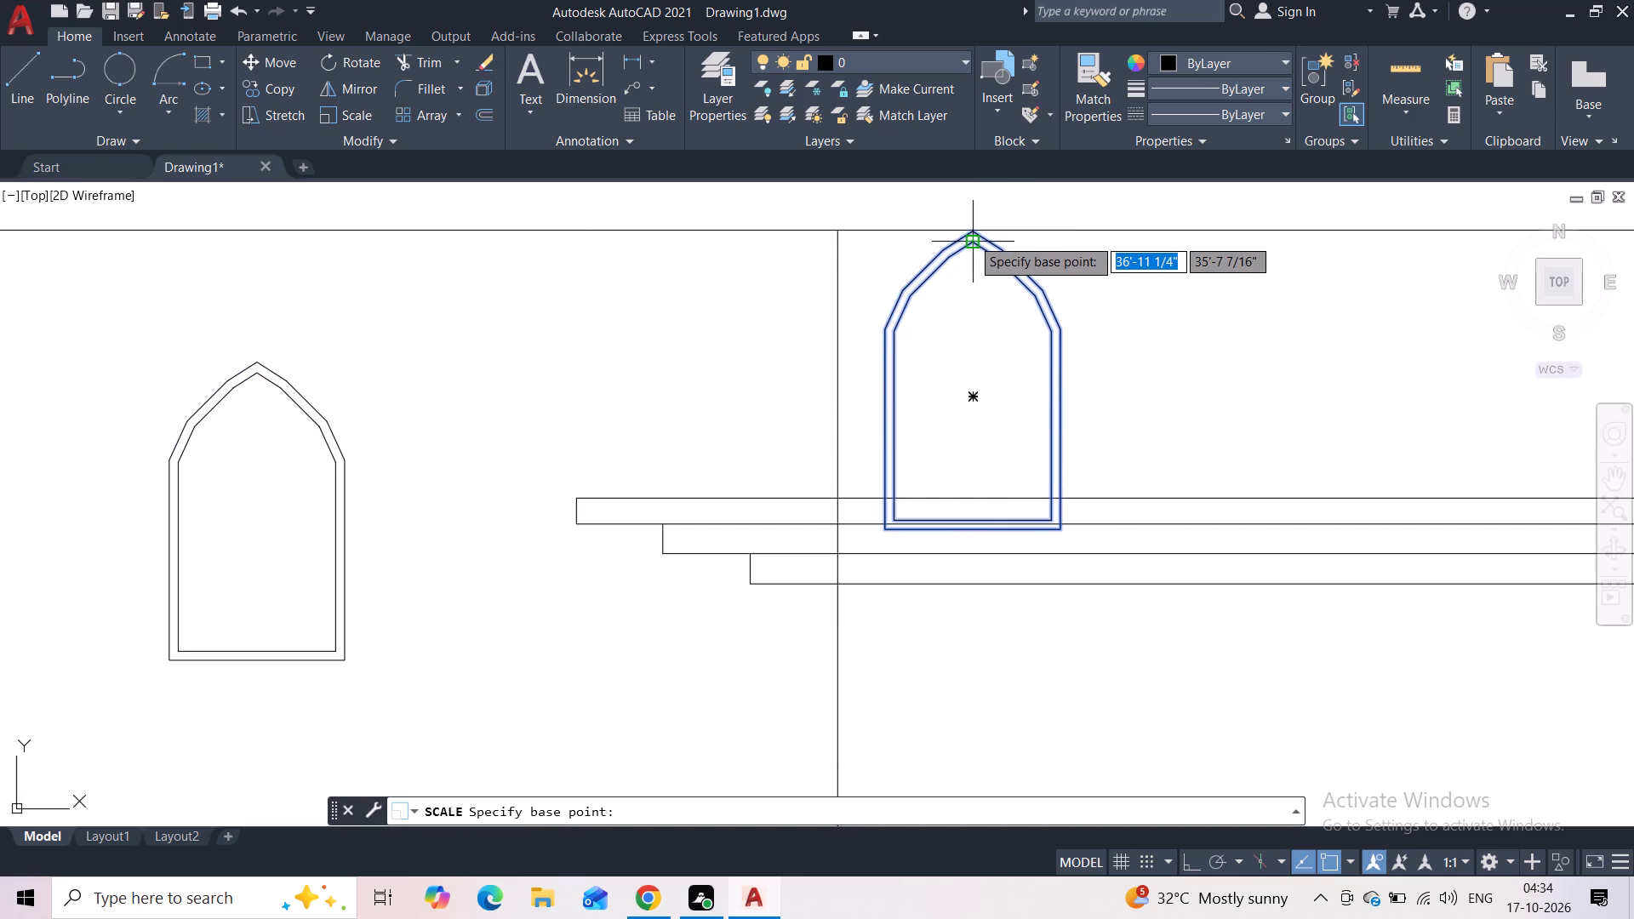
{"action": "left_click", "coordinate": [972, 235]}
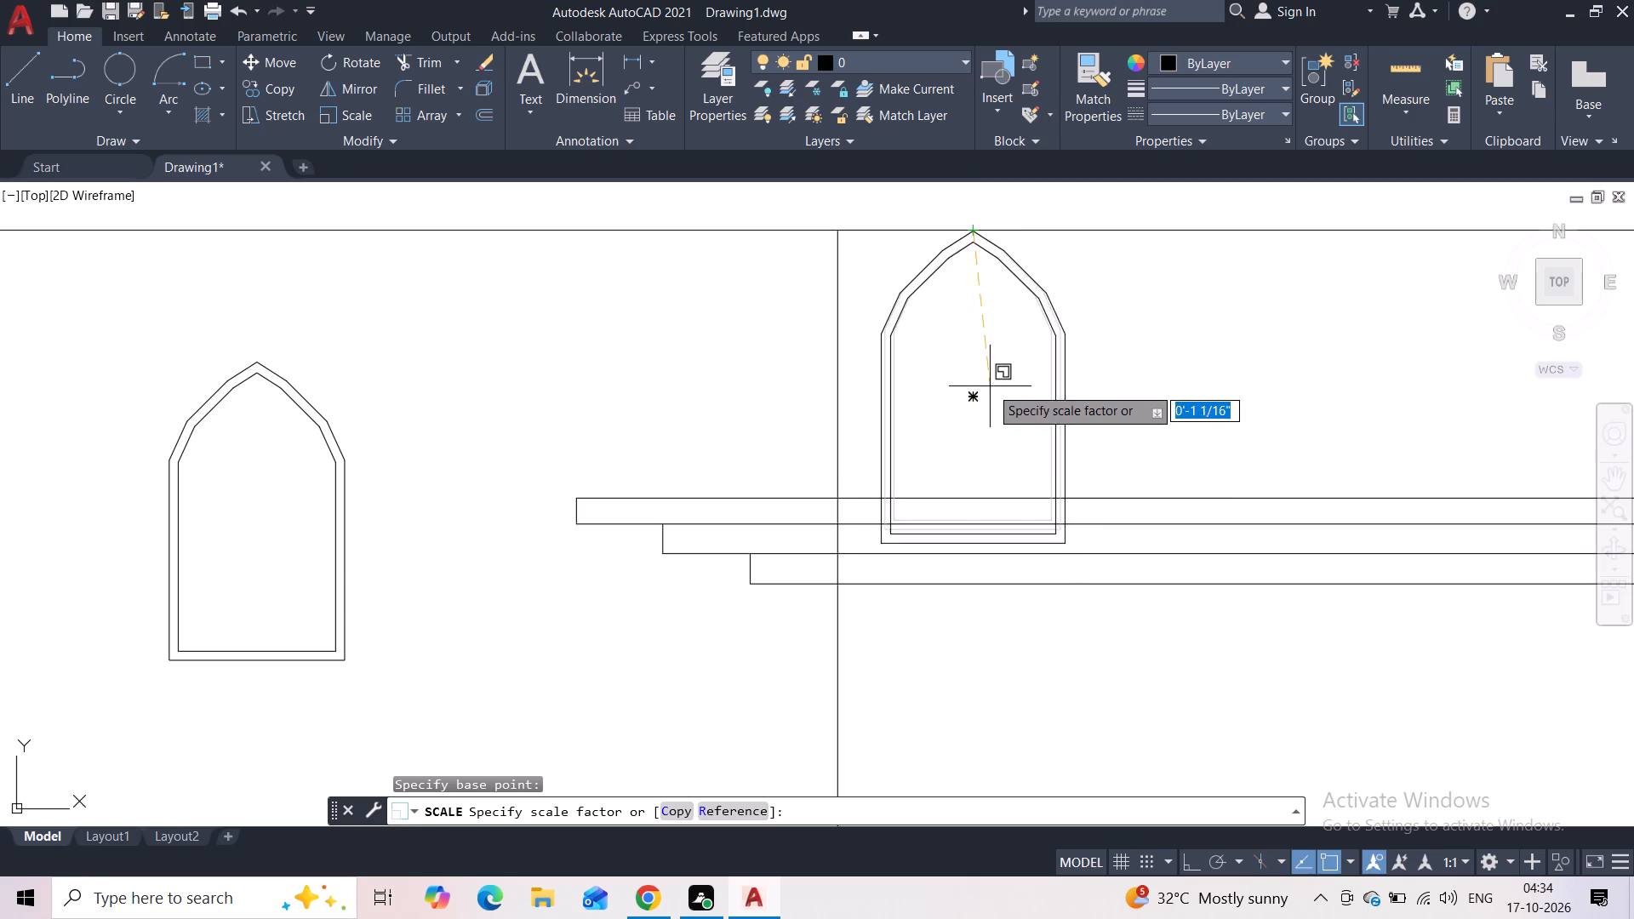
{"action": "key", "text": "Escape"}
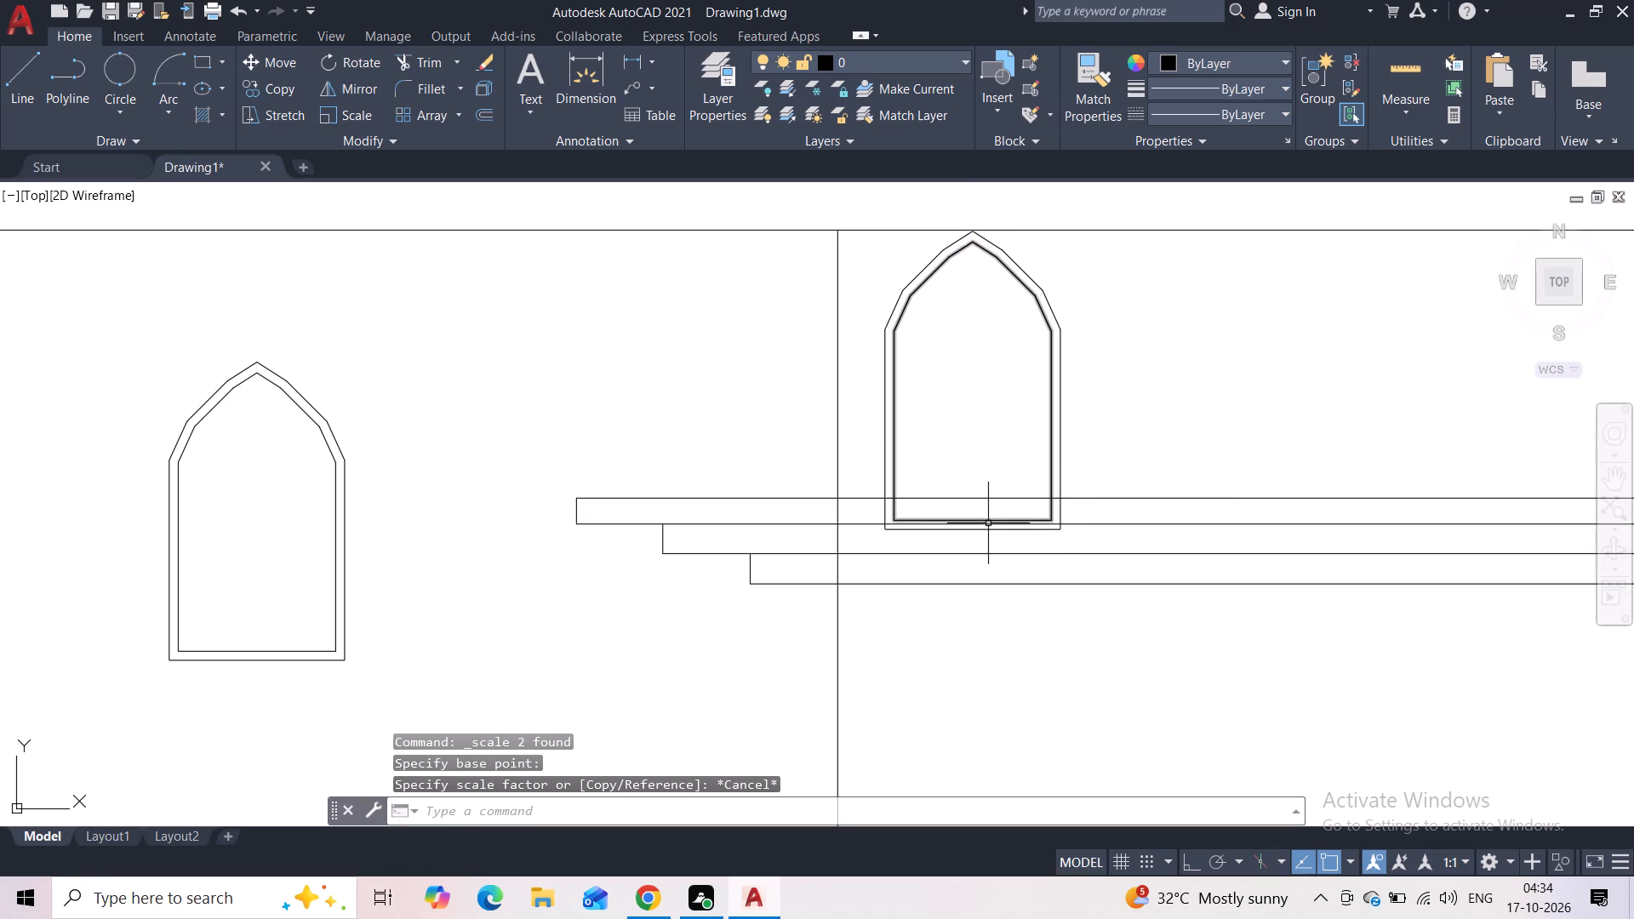
Stretch the small right-bay window's outer bottom edge up to the cornice's top line and its inner bottom edge slightly above that line.
{"action": "left_click", "coordinate": [1062, 443]}
{"action": "left_click", "coordinate": [1096, 392]}
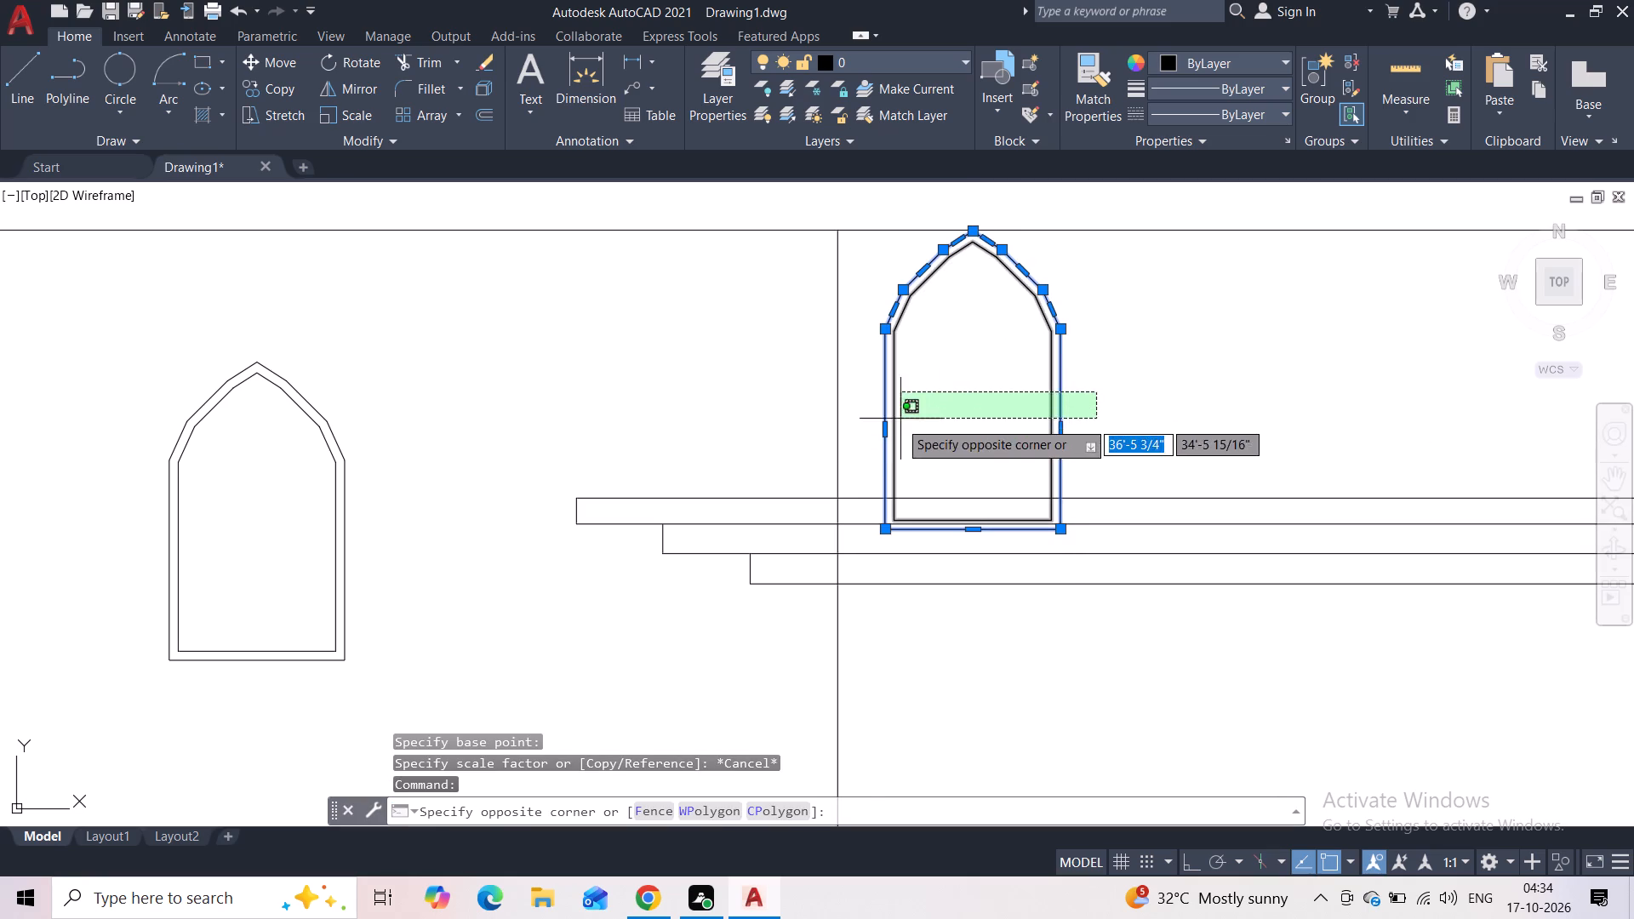
{"action": "left_click", "coordinate": [871, 430]}
{"action": "left_click", "coordinate": [976, 533]}
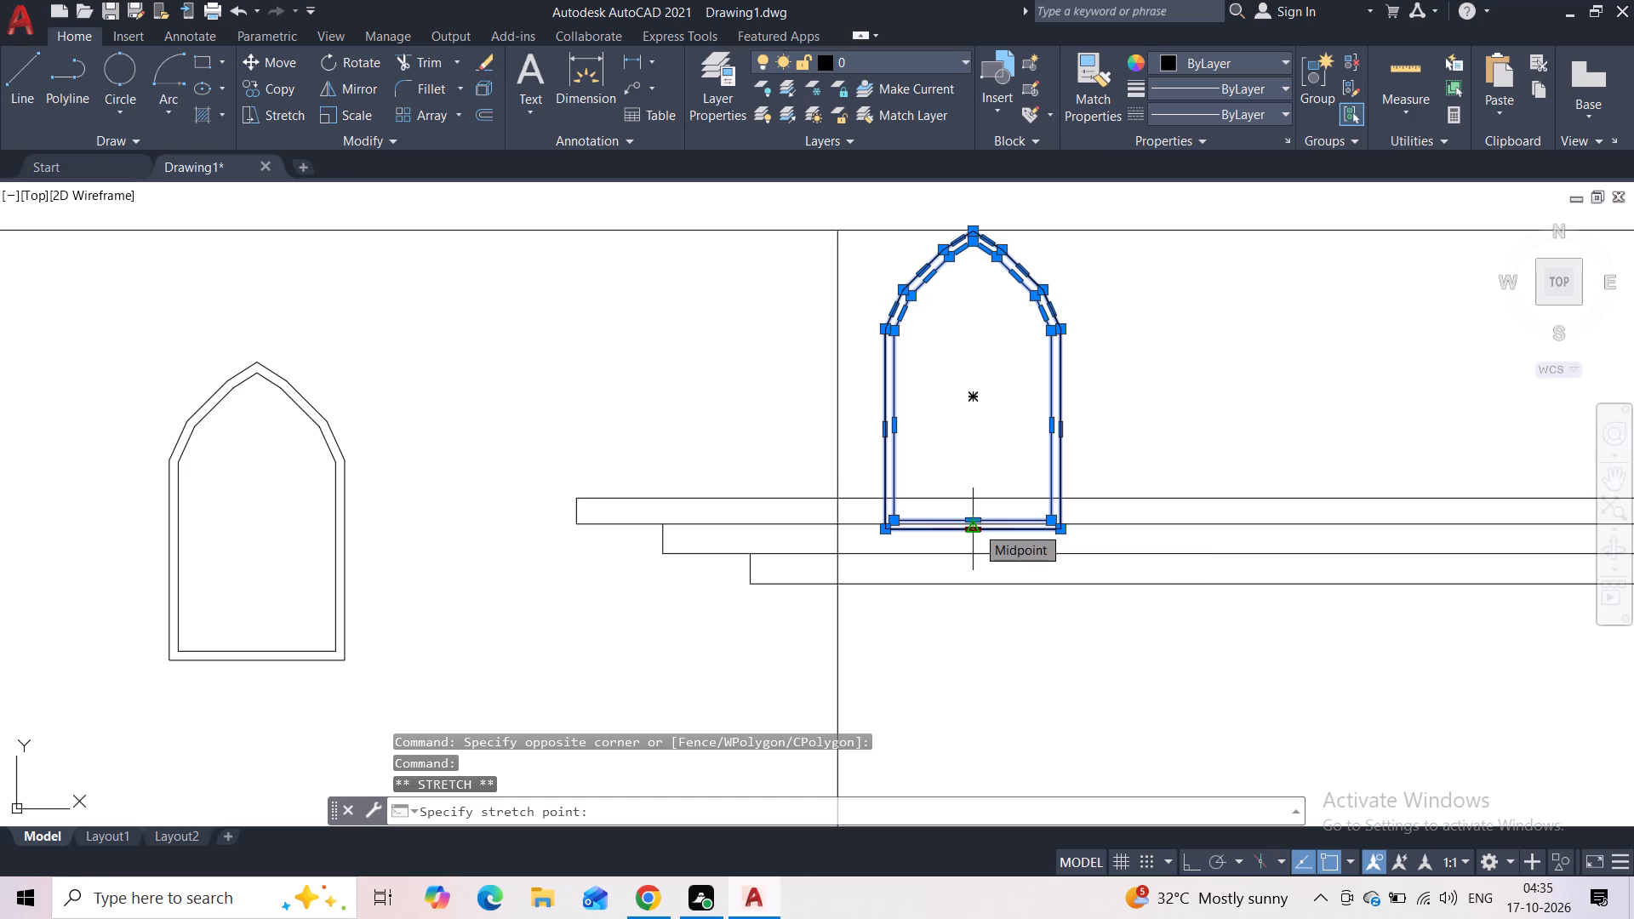
{"action": "left_click", "coordinate": [975, 496]}
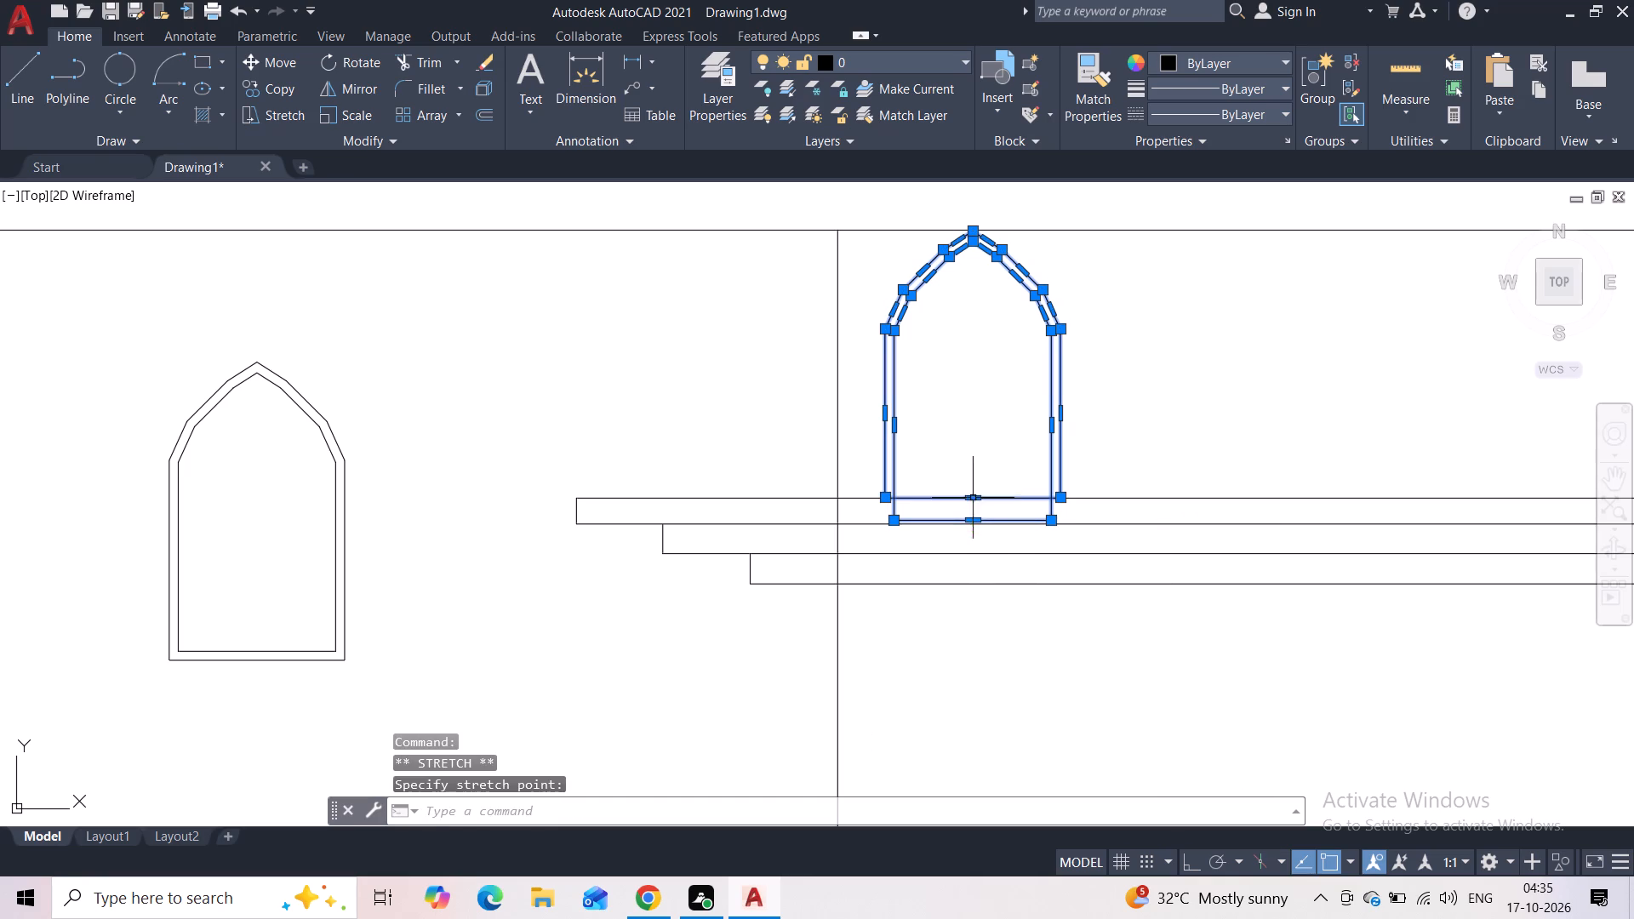
{"action": "left_click", "coordinate": [976, 519]}
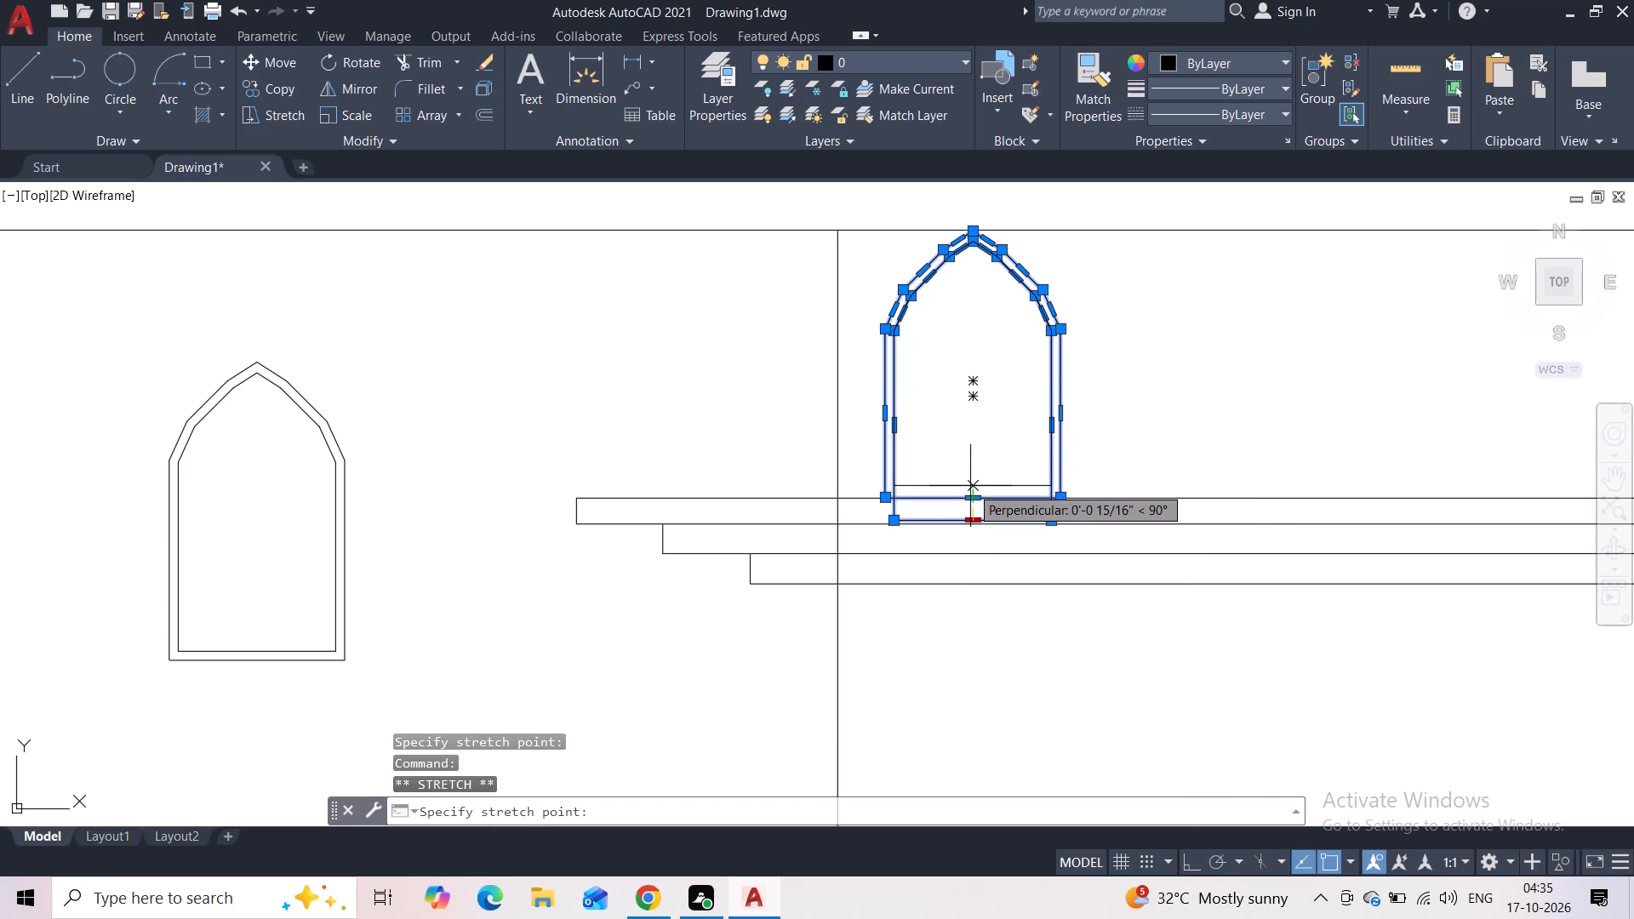
{"action": "left_click", "coordinate": [970, 486]}
{"action": "key", "text": "Escape"}
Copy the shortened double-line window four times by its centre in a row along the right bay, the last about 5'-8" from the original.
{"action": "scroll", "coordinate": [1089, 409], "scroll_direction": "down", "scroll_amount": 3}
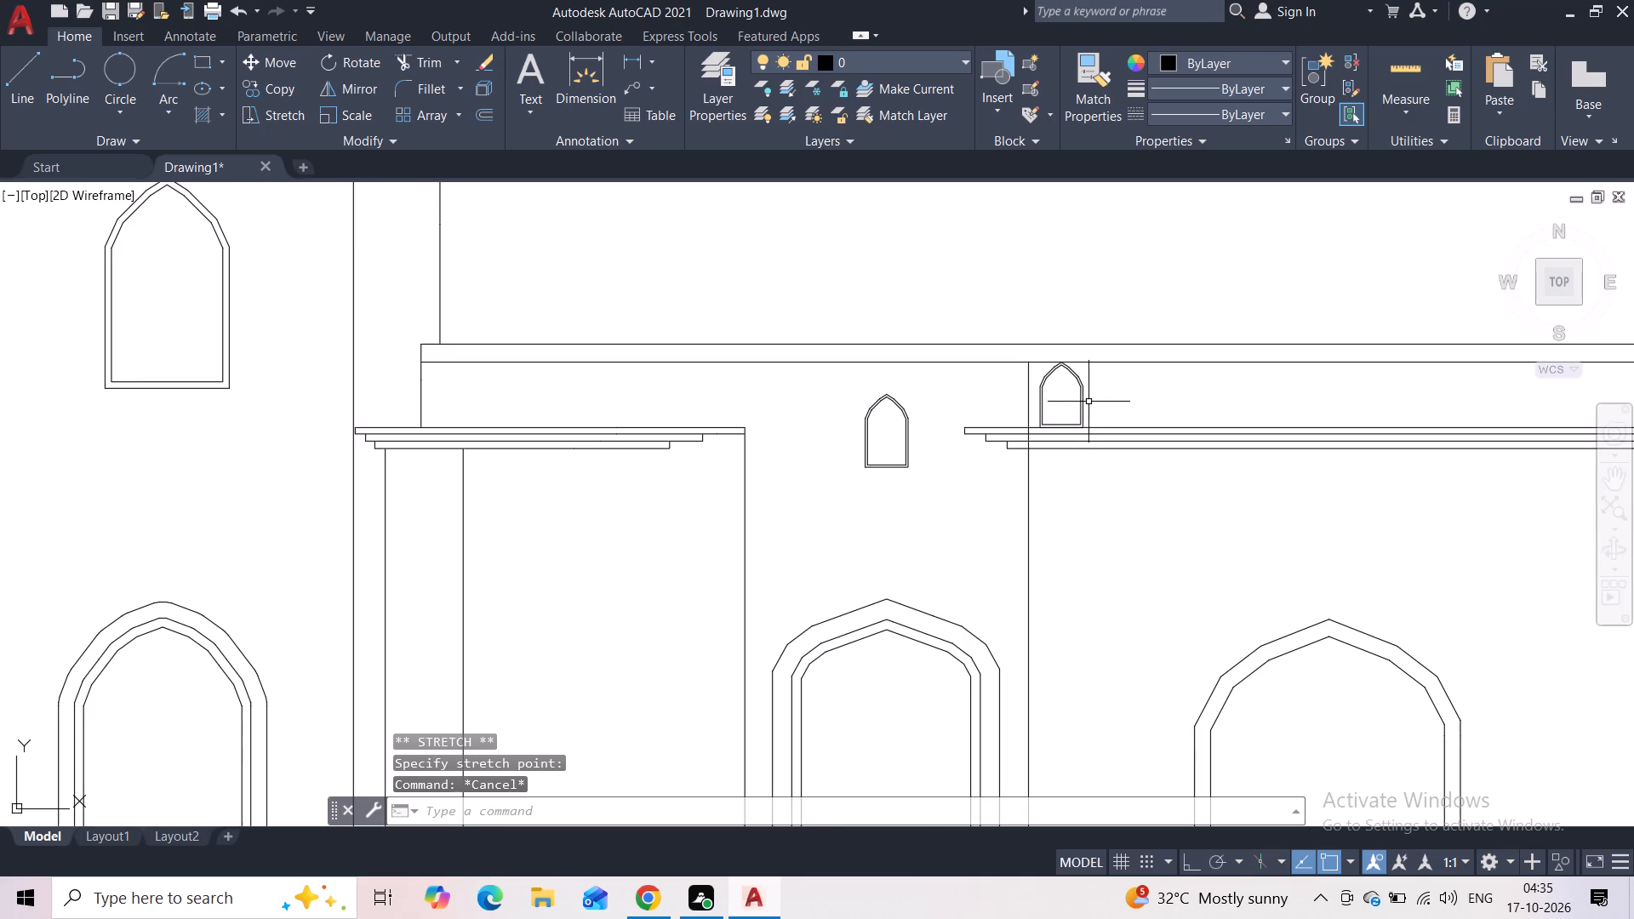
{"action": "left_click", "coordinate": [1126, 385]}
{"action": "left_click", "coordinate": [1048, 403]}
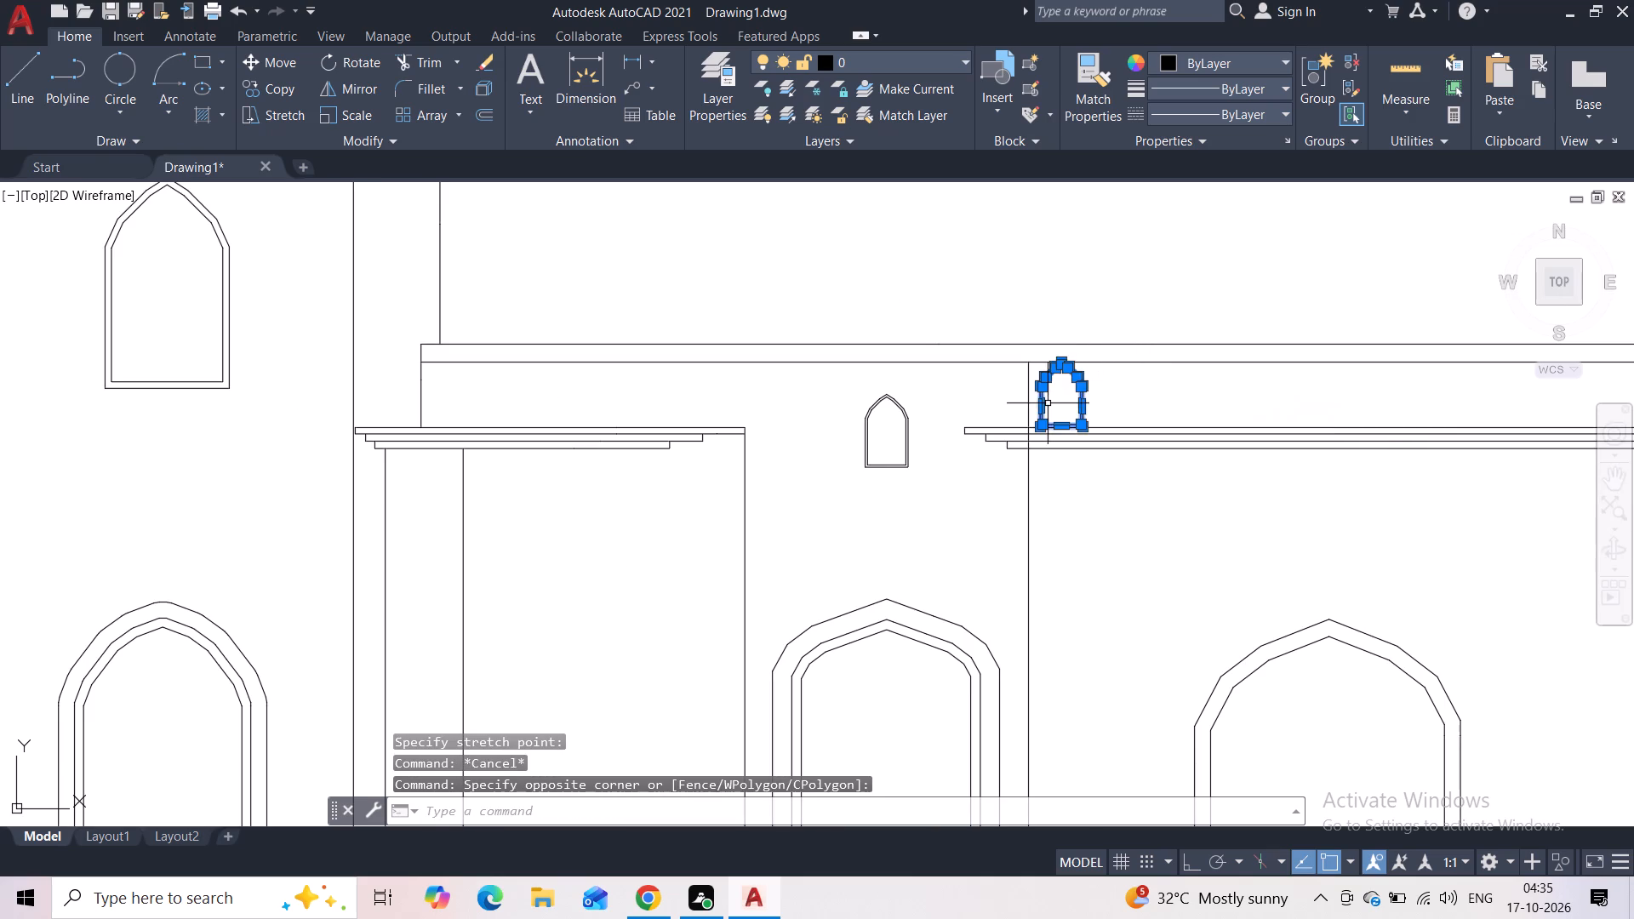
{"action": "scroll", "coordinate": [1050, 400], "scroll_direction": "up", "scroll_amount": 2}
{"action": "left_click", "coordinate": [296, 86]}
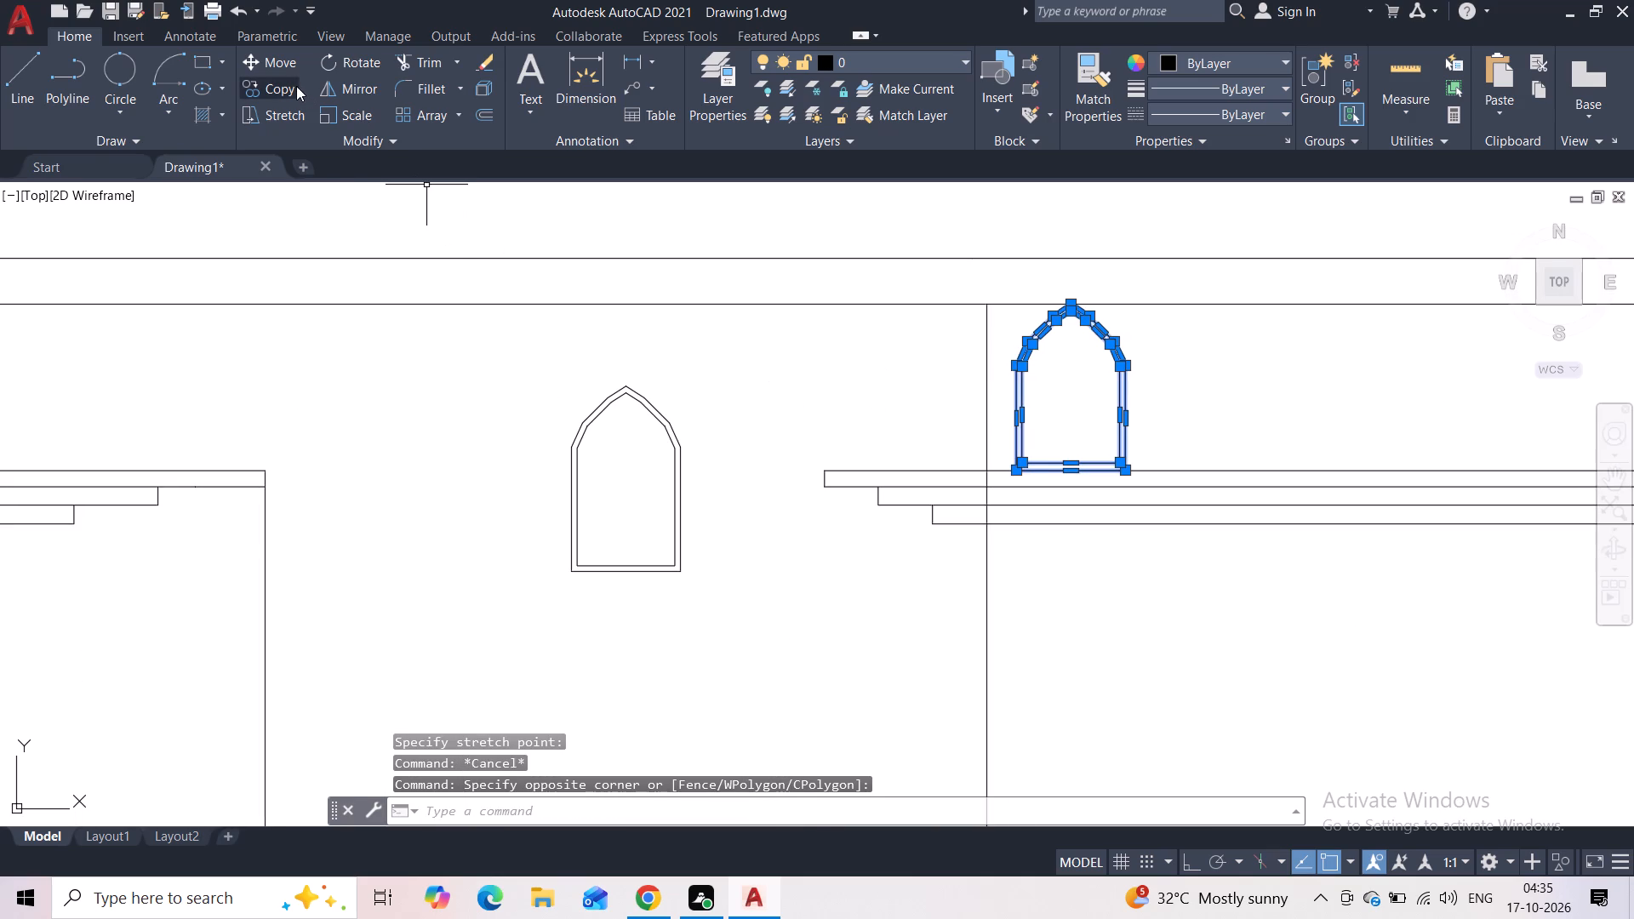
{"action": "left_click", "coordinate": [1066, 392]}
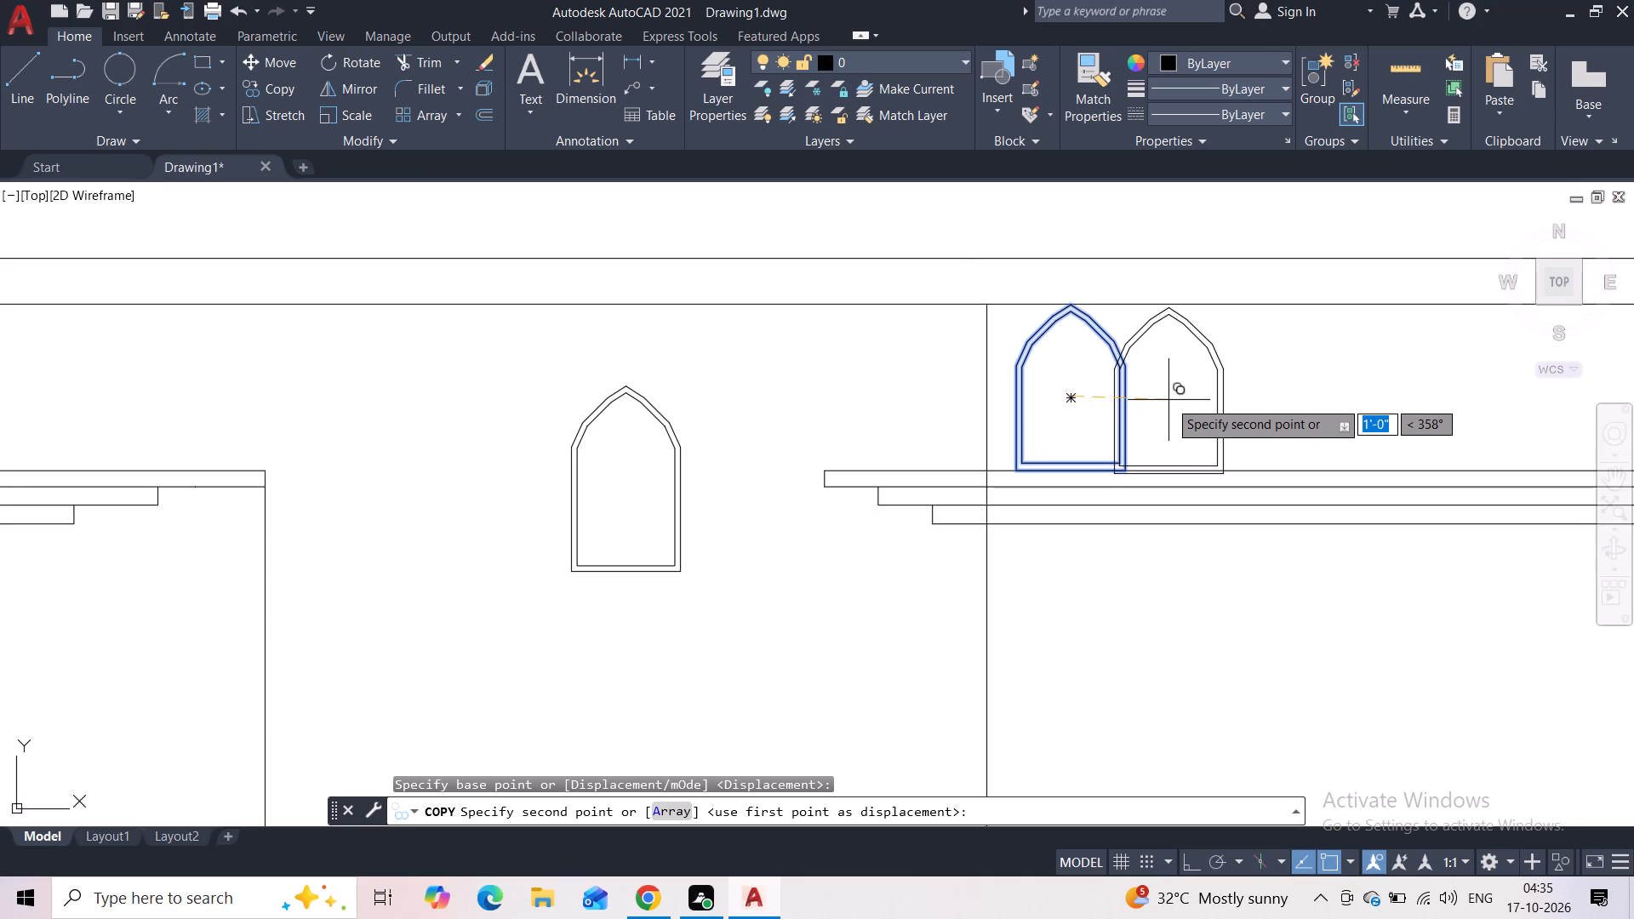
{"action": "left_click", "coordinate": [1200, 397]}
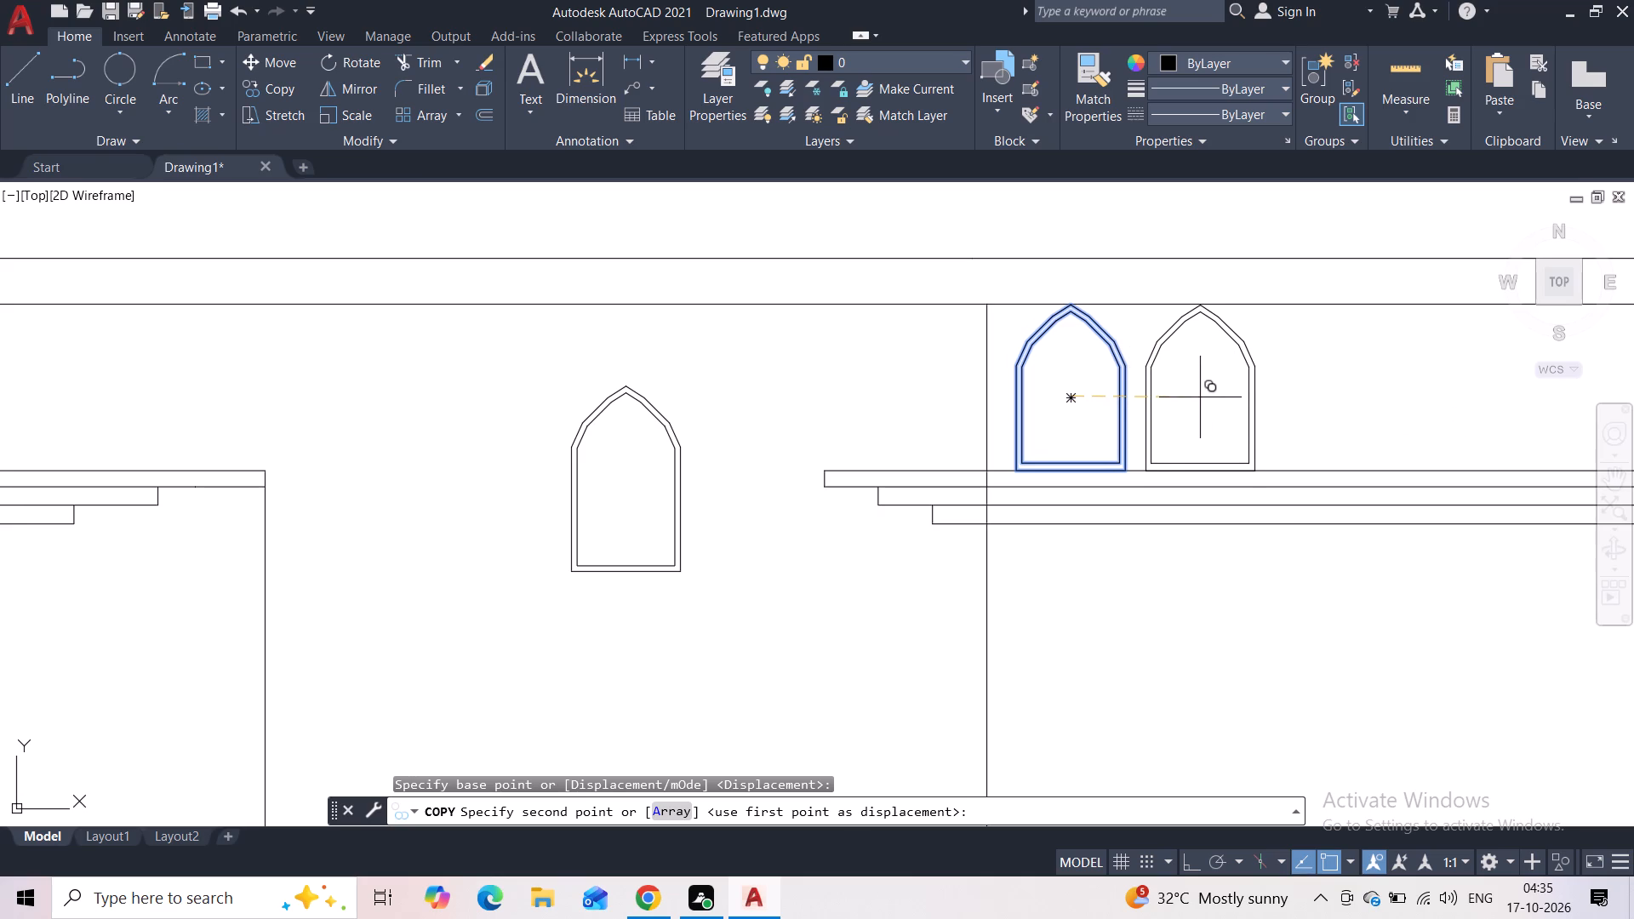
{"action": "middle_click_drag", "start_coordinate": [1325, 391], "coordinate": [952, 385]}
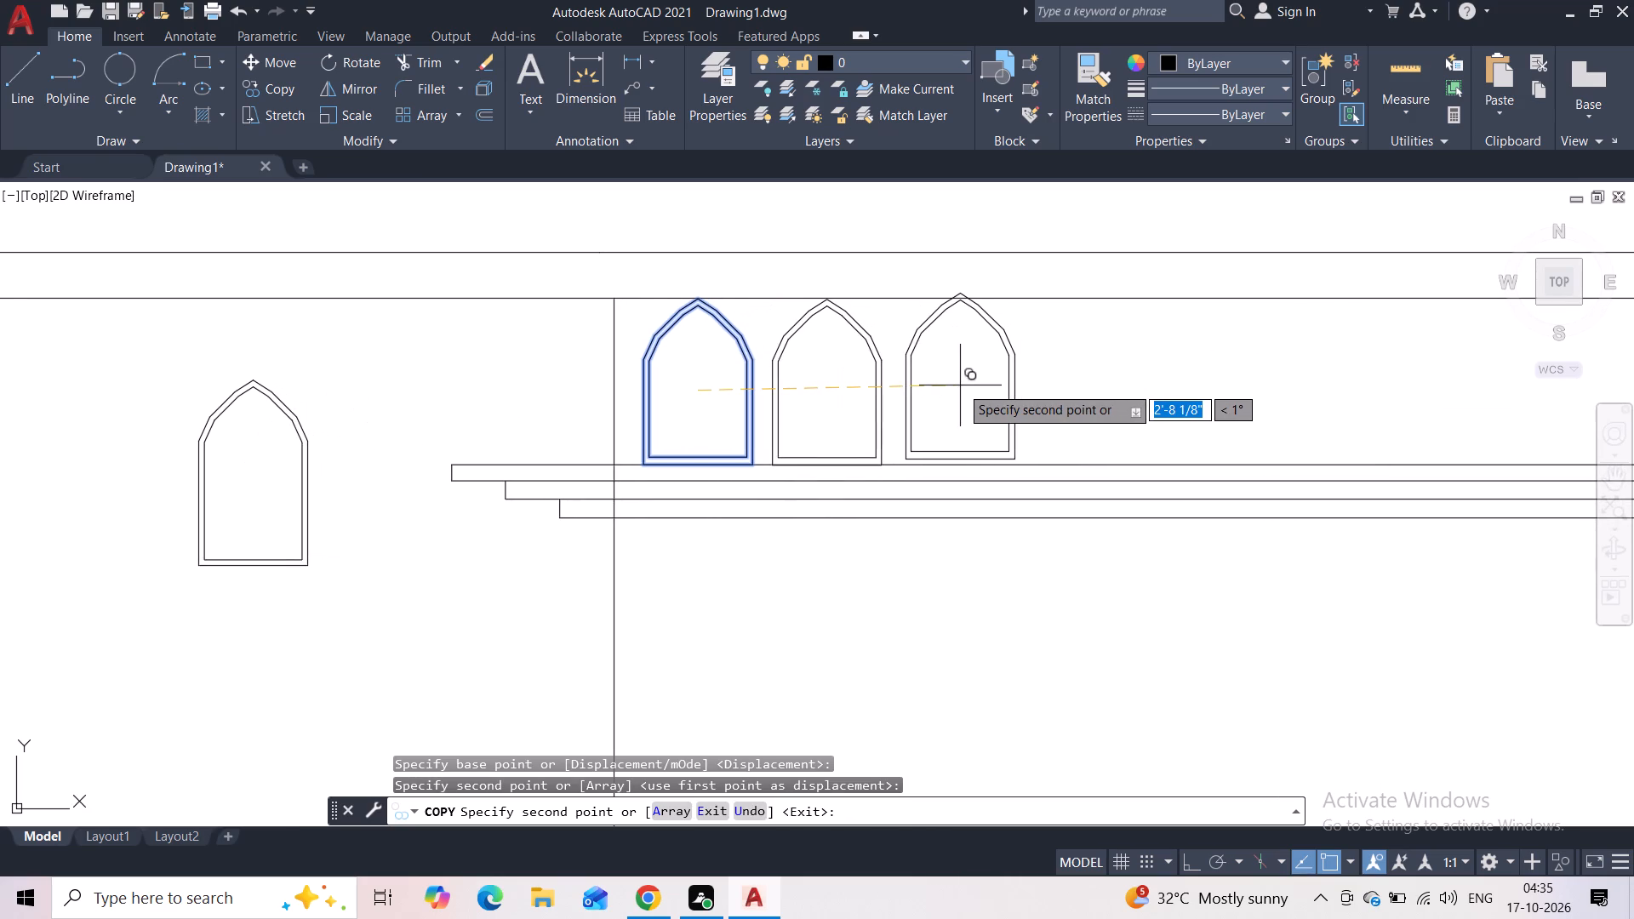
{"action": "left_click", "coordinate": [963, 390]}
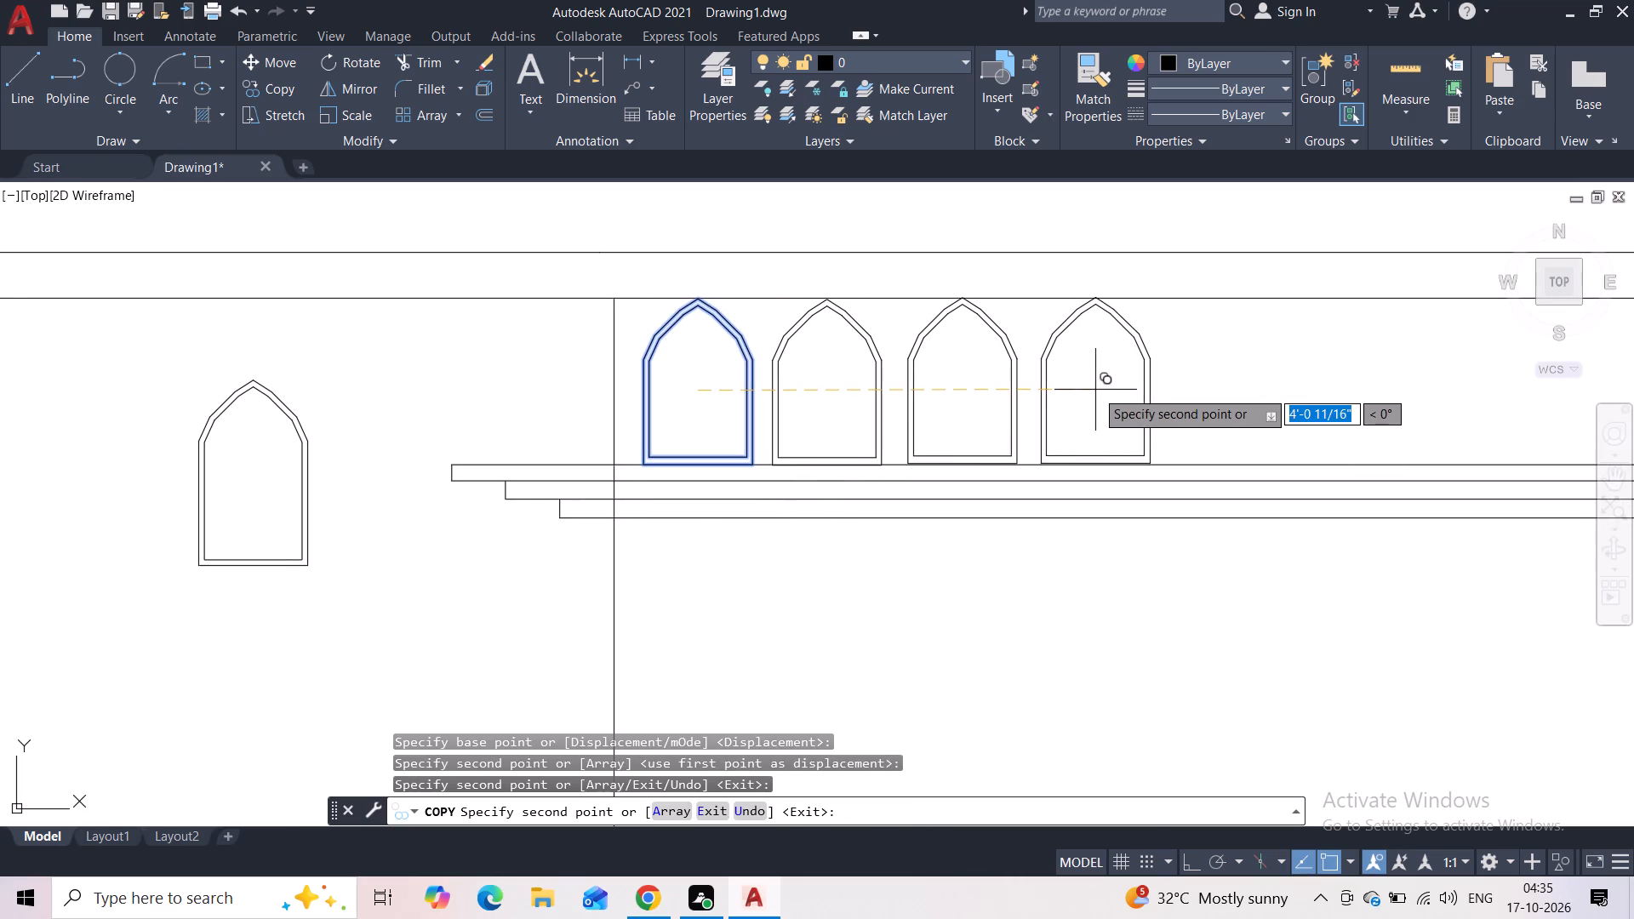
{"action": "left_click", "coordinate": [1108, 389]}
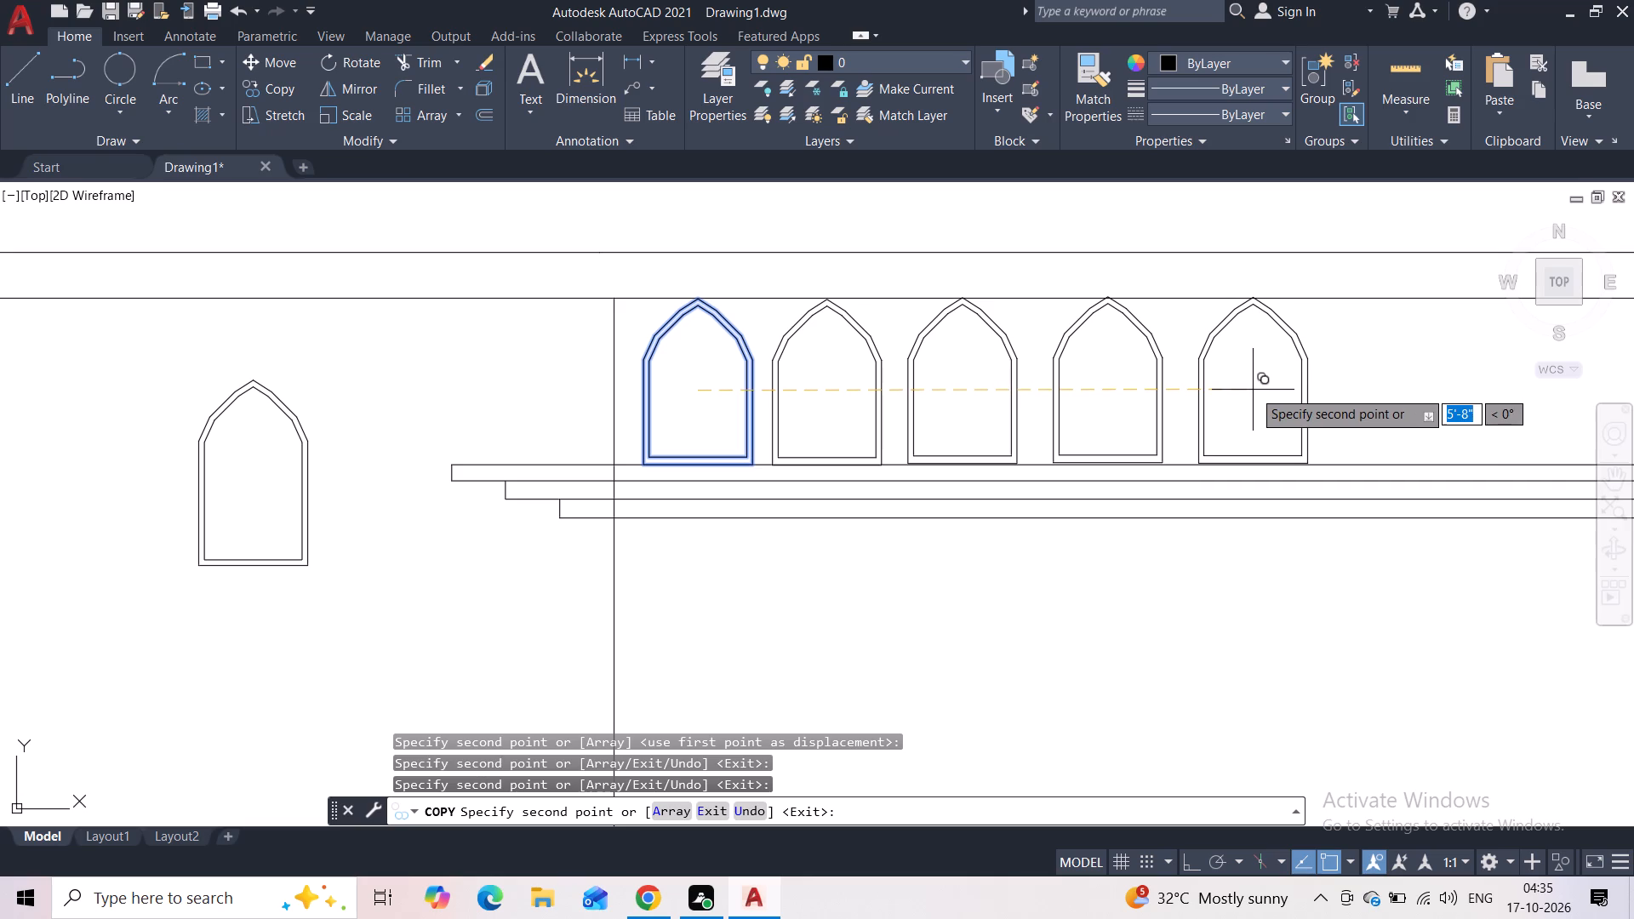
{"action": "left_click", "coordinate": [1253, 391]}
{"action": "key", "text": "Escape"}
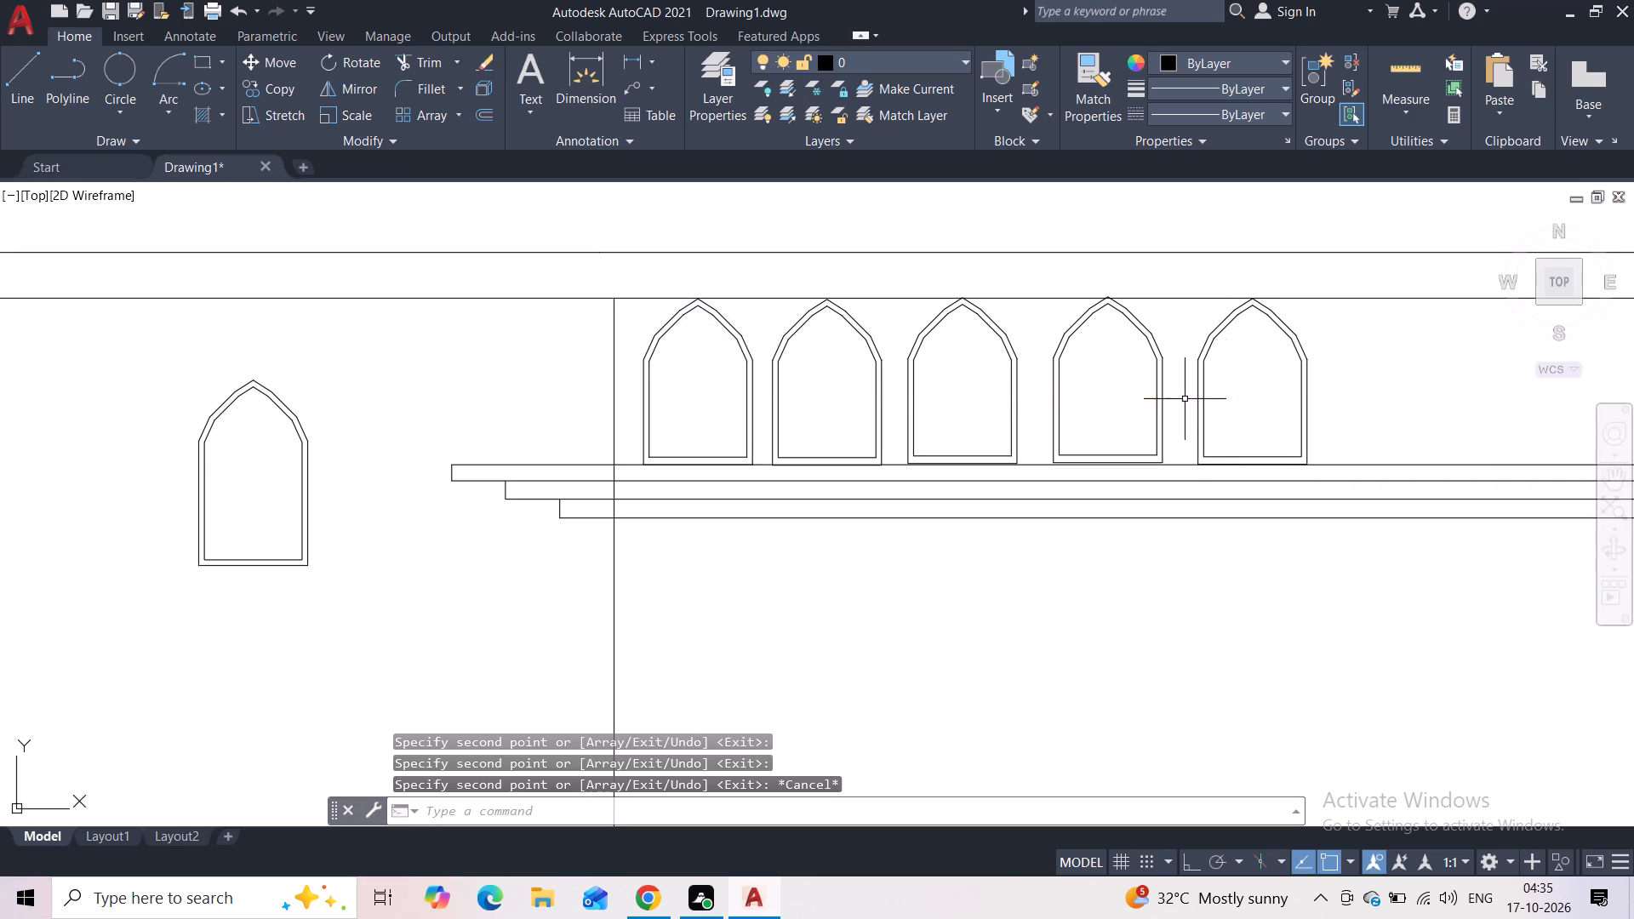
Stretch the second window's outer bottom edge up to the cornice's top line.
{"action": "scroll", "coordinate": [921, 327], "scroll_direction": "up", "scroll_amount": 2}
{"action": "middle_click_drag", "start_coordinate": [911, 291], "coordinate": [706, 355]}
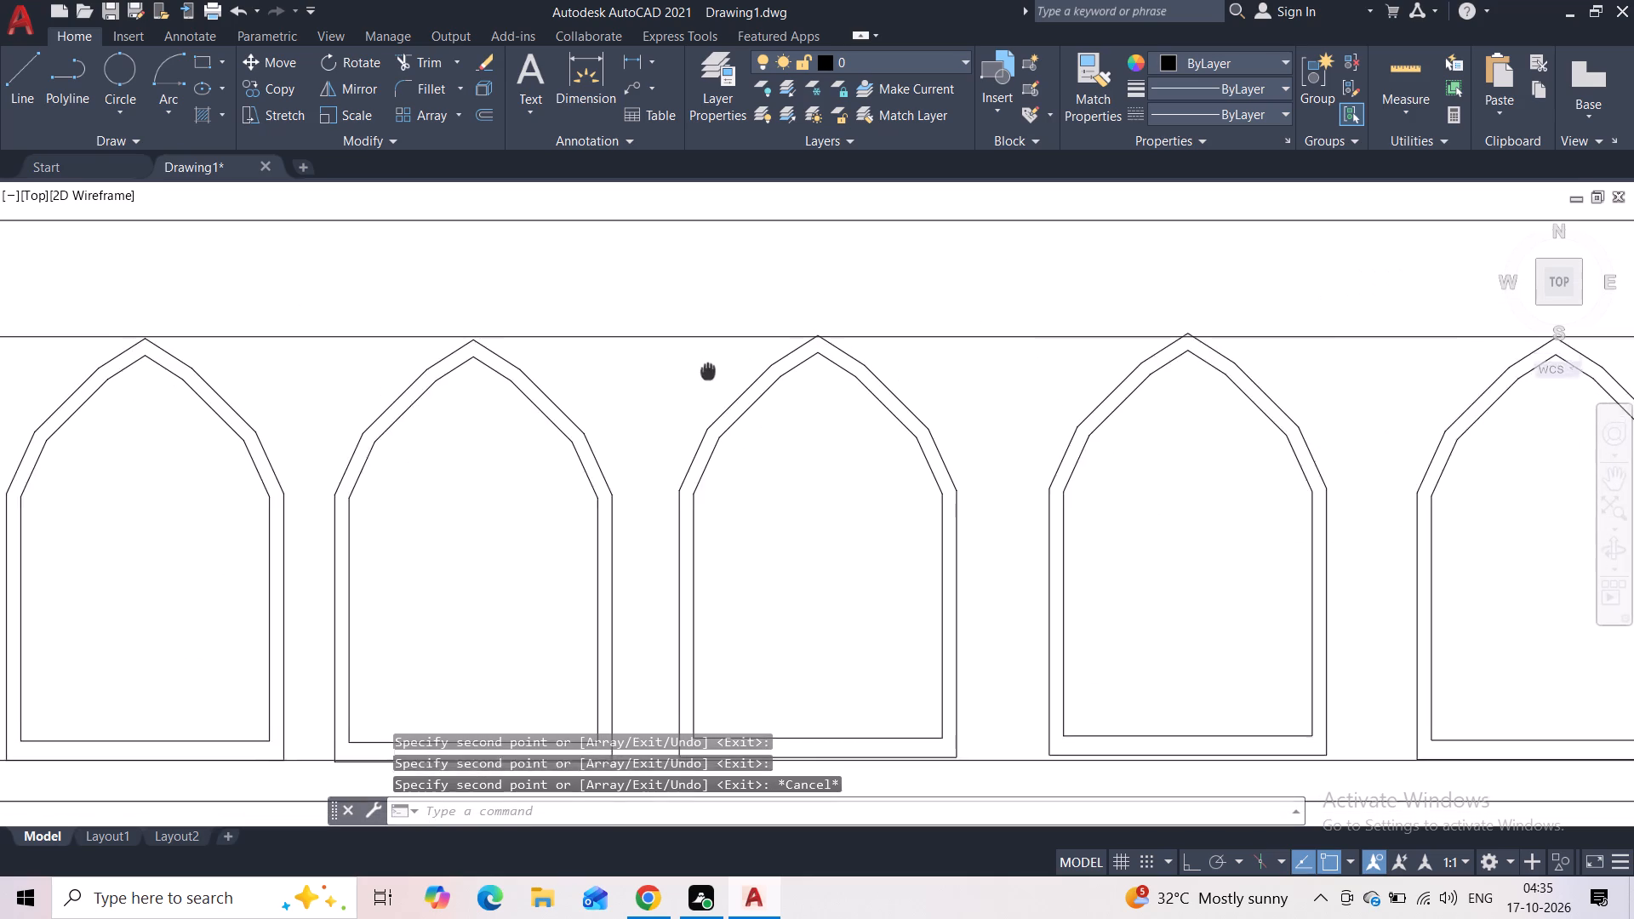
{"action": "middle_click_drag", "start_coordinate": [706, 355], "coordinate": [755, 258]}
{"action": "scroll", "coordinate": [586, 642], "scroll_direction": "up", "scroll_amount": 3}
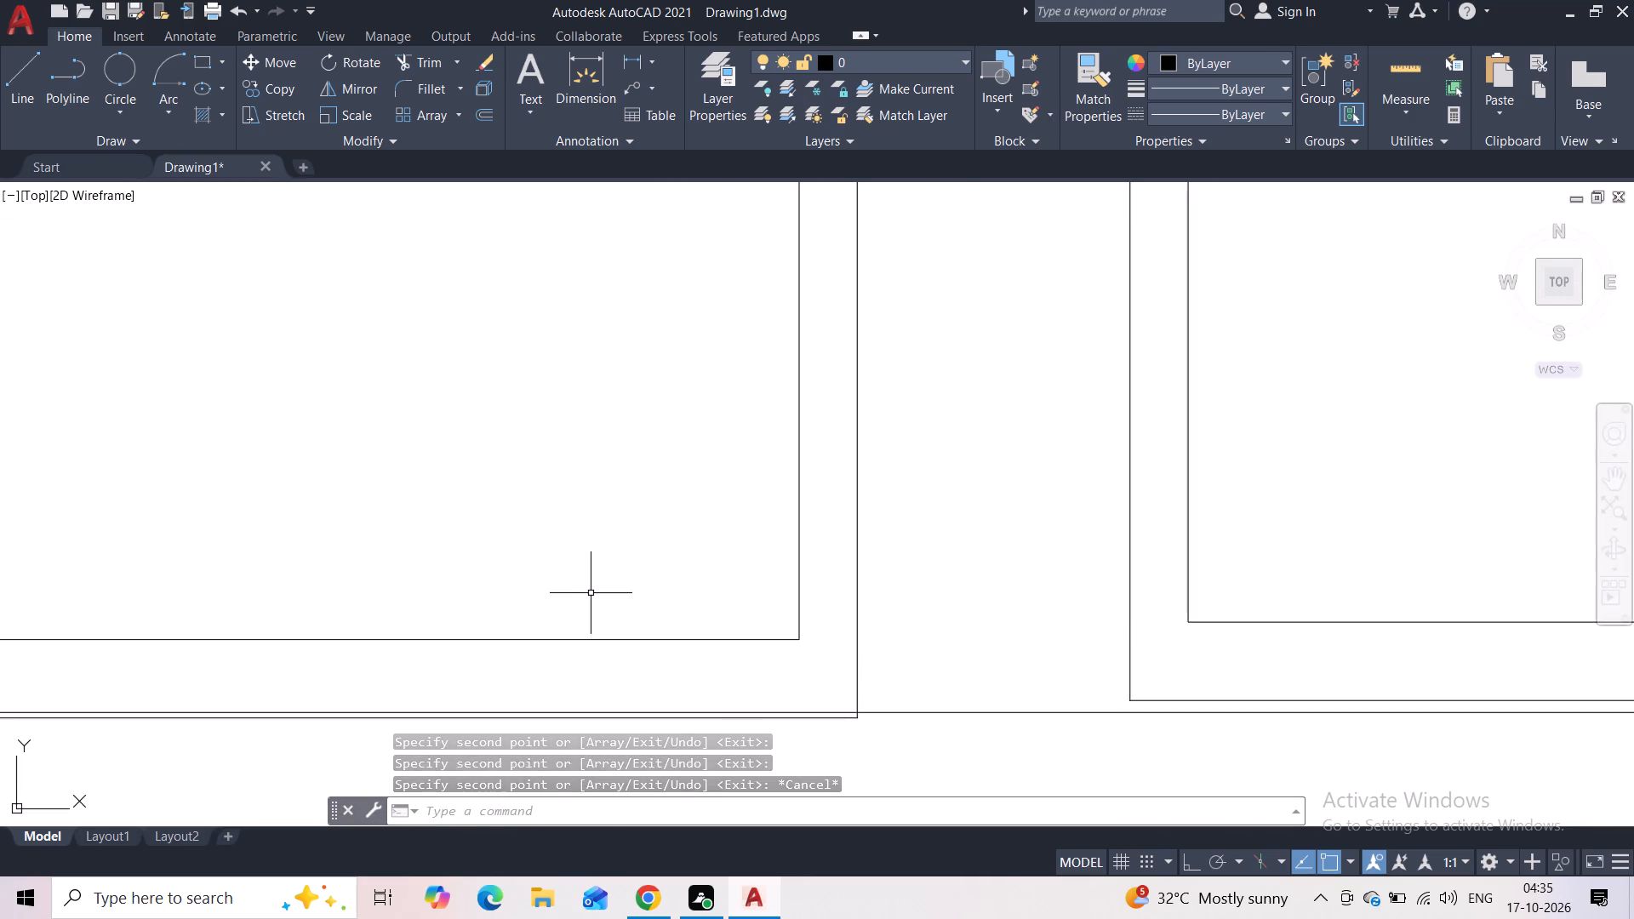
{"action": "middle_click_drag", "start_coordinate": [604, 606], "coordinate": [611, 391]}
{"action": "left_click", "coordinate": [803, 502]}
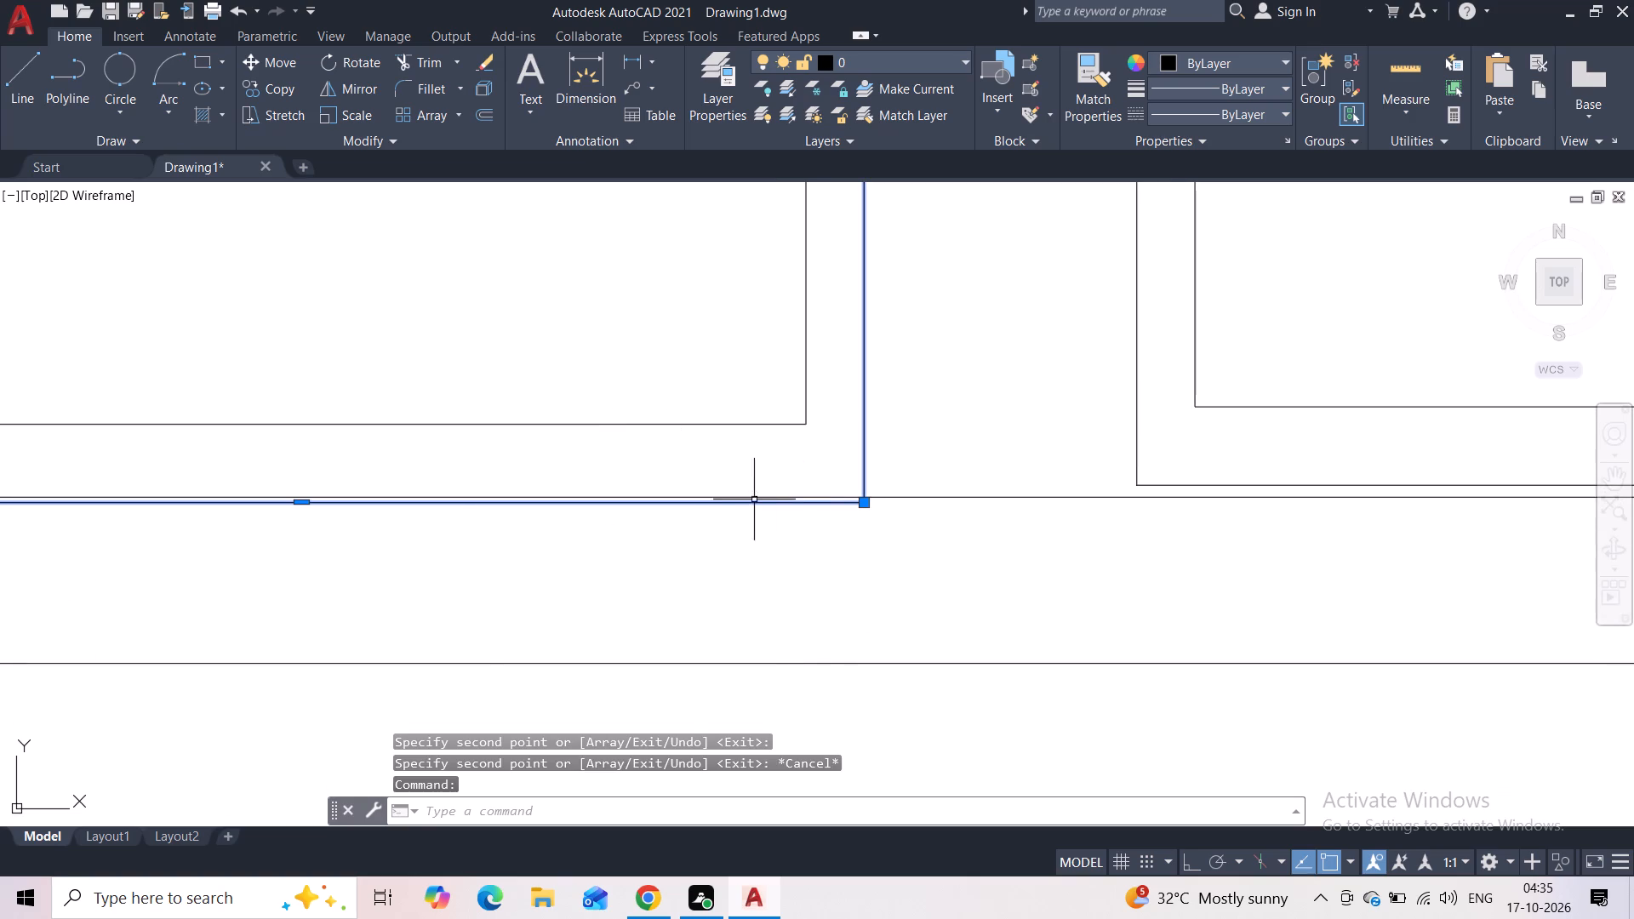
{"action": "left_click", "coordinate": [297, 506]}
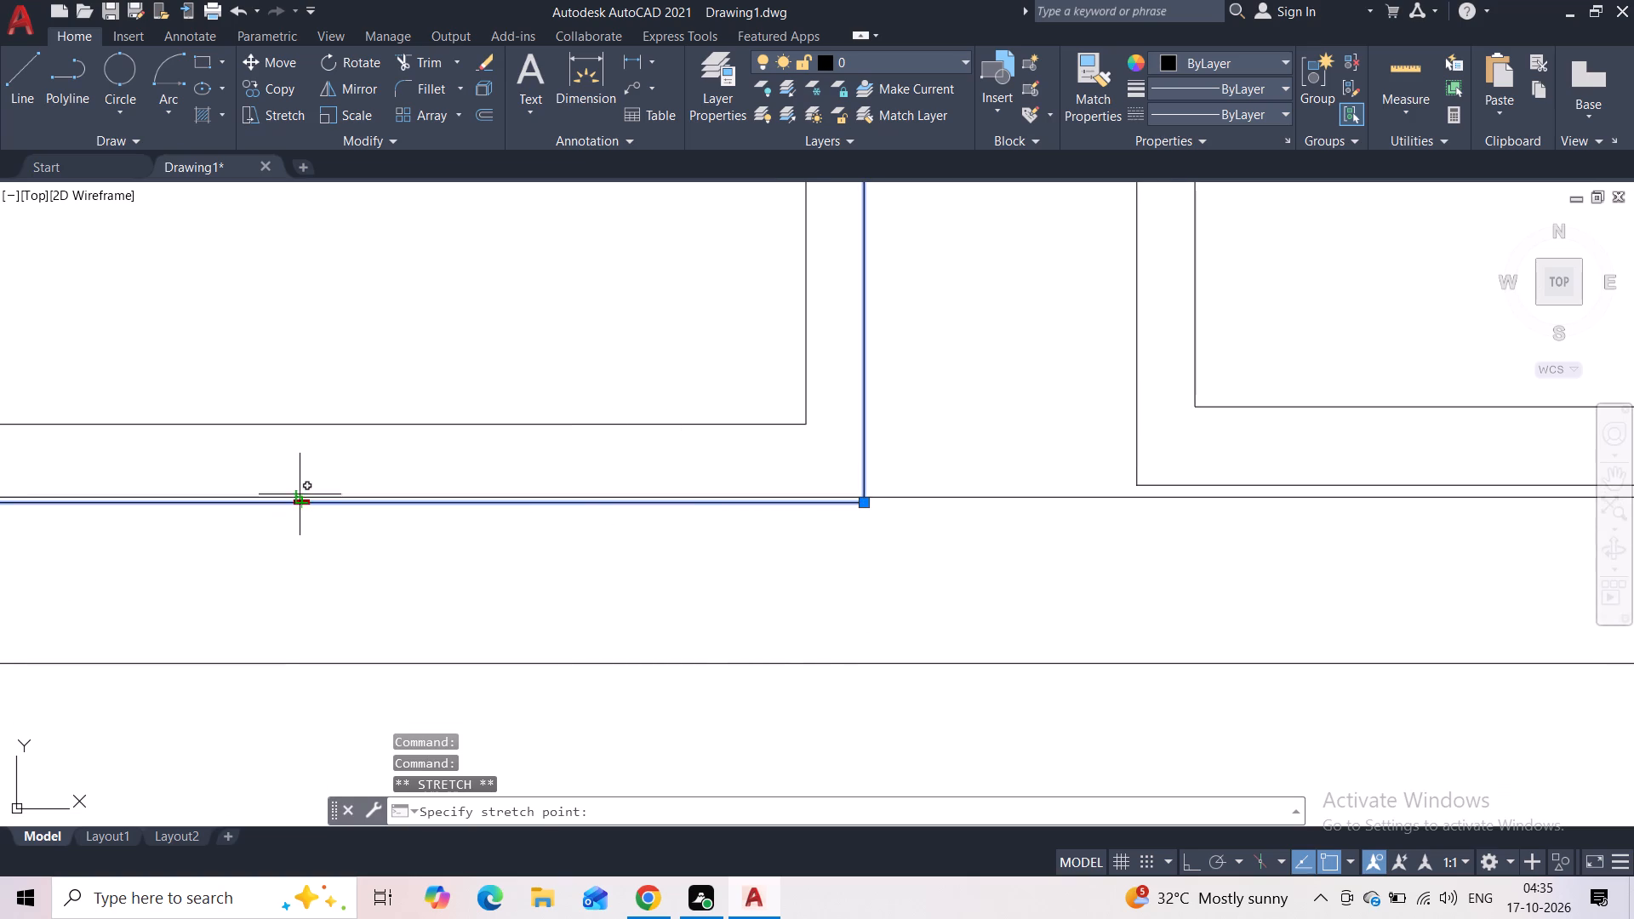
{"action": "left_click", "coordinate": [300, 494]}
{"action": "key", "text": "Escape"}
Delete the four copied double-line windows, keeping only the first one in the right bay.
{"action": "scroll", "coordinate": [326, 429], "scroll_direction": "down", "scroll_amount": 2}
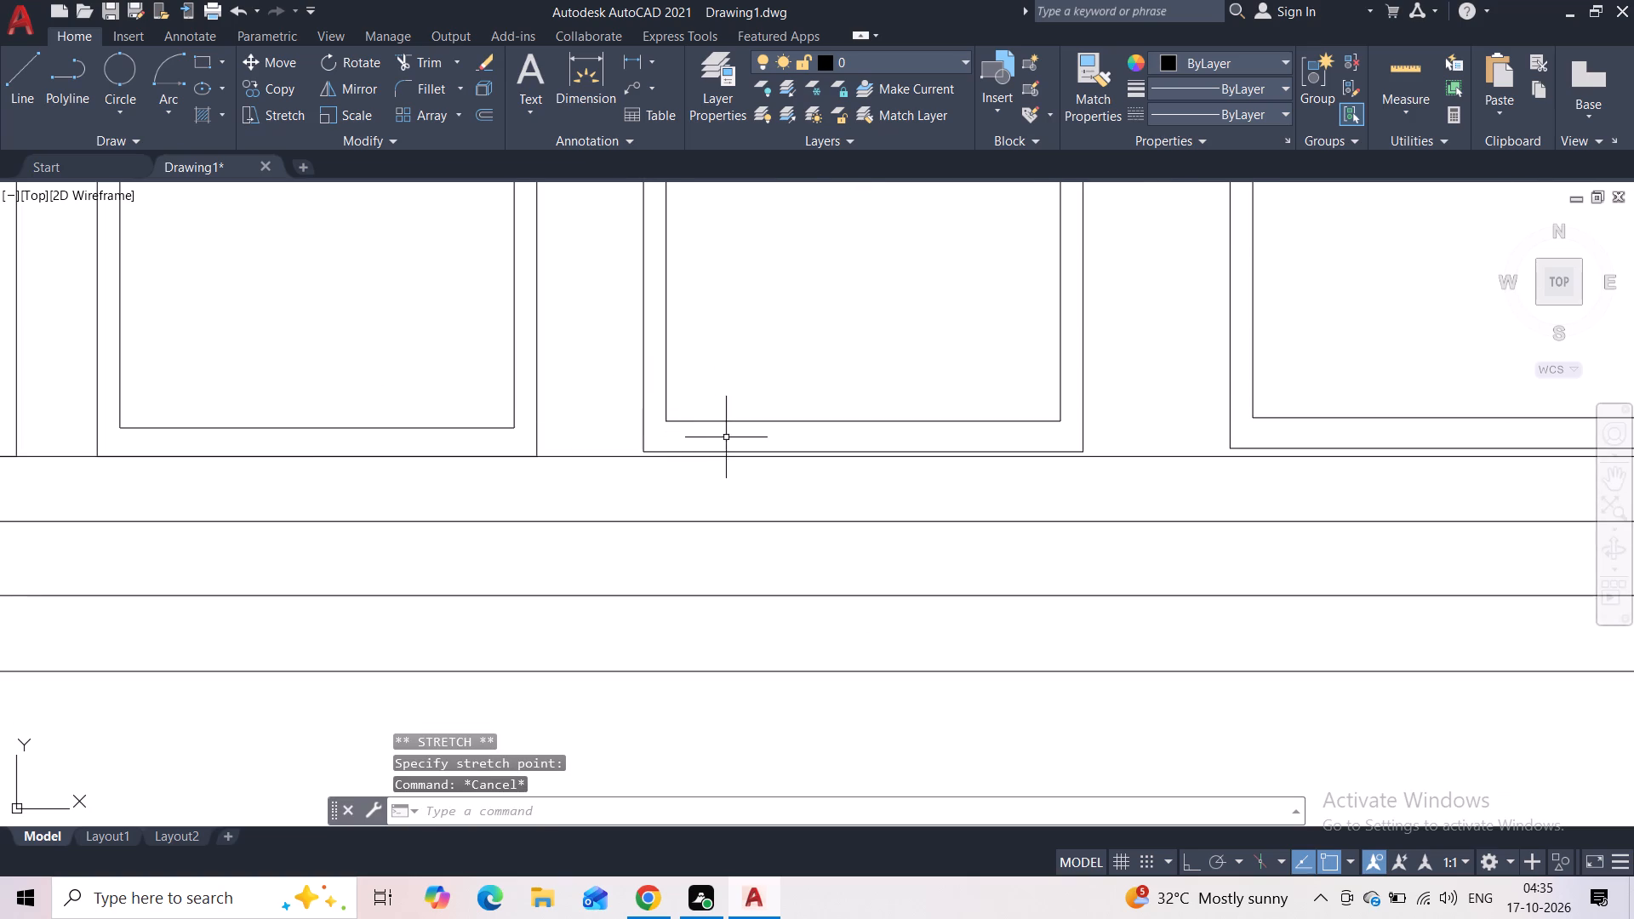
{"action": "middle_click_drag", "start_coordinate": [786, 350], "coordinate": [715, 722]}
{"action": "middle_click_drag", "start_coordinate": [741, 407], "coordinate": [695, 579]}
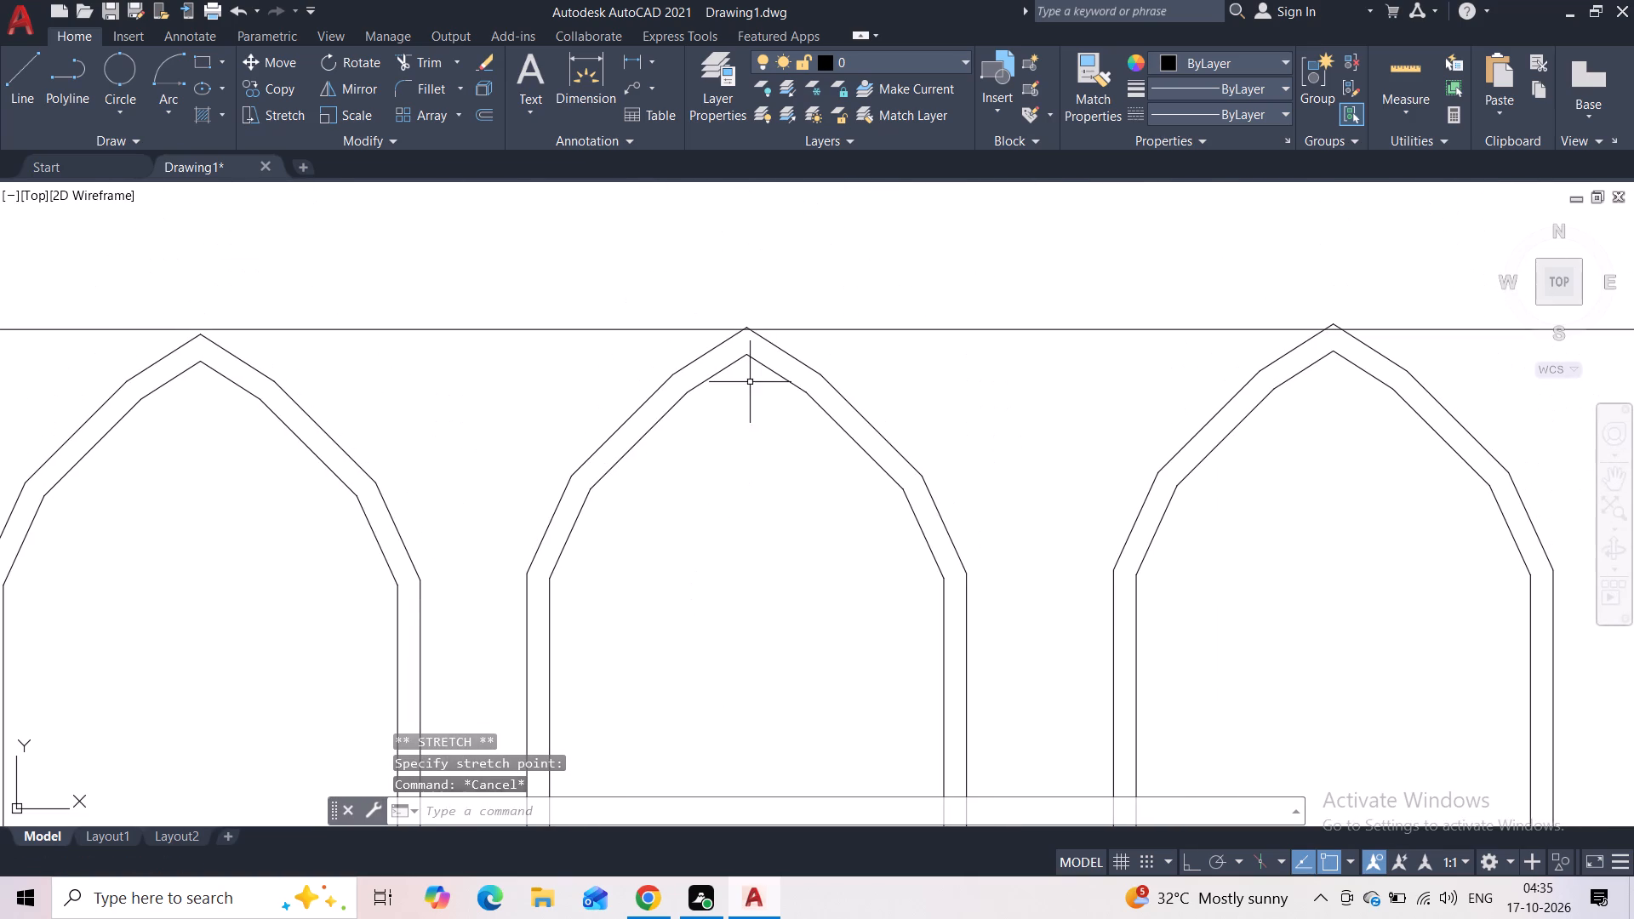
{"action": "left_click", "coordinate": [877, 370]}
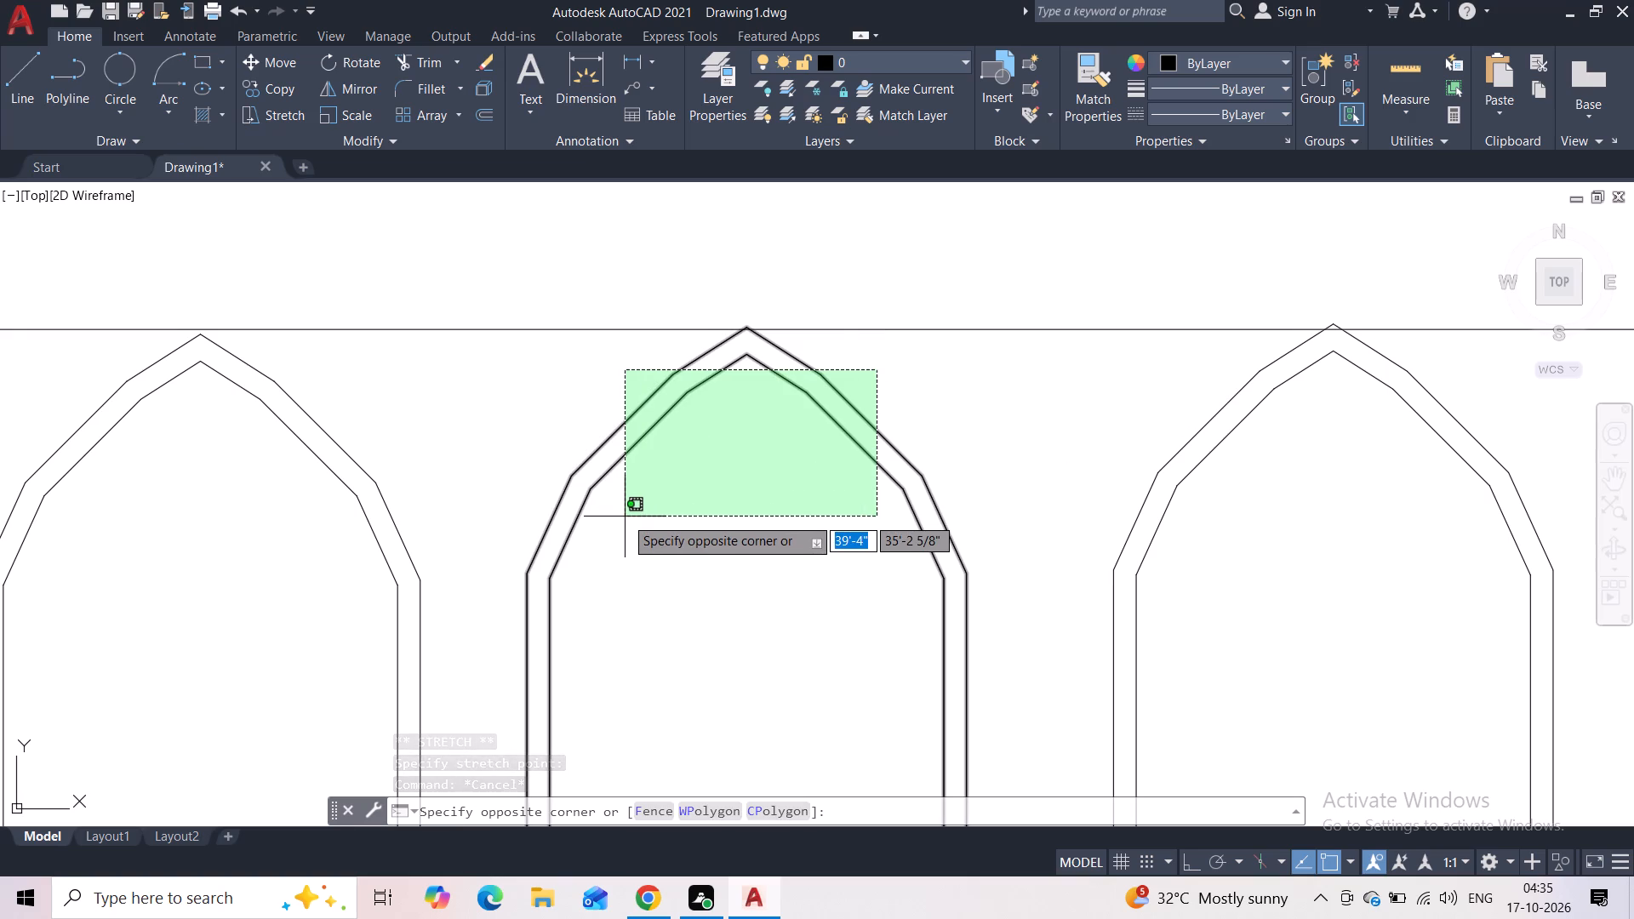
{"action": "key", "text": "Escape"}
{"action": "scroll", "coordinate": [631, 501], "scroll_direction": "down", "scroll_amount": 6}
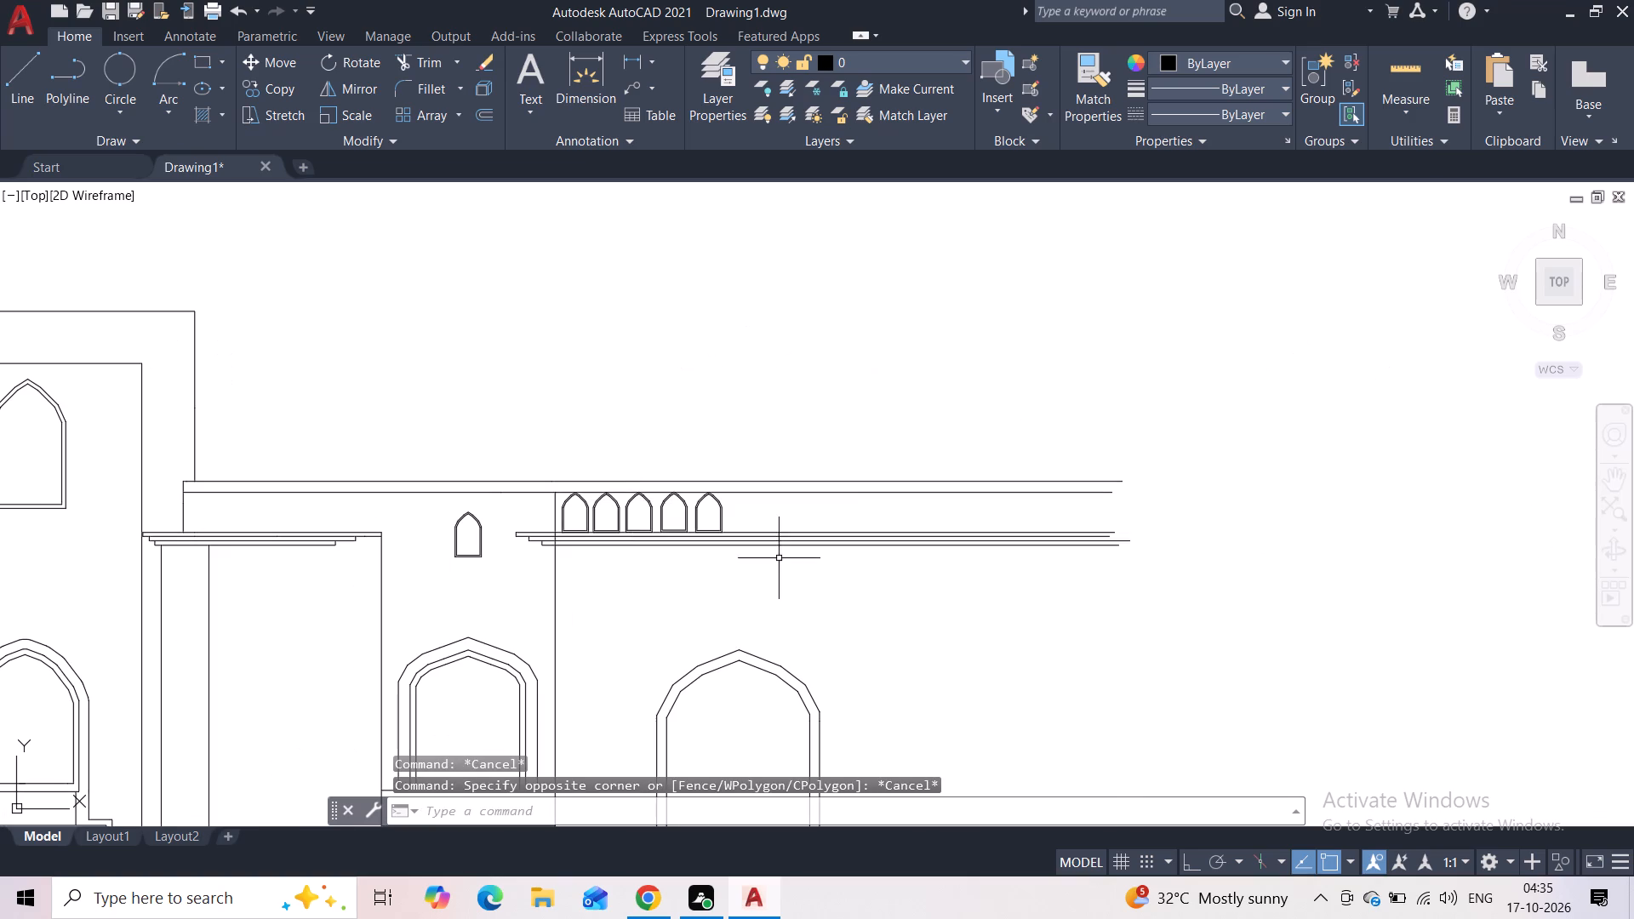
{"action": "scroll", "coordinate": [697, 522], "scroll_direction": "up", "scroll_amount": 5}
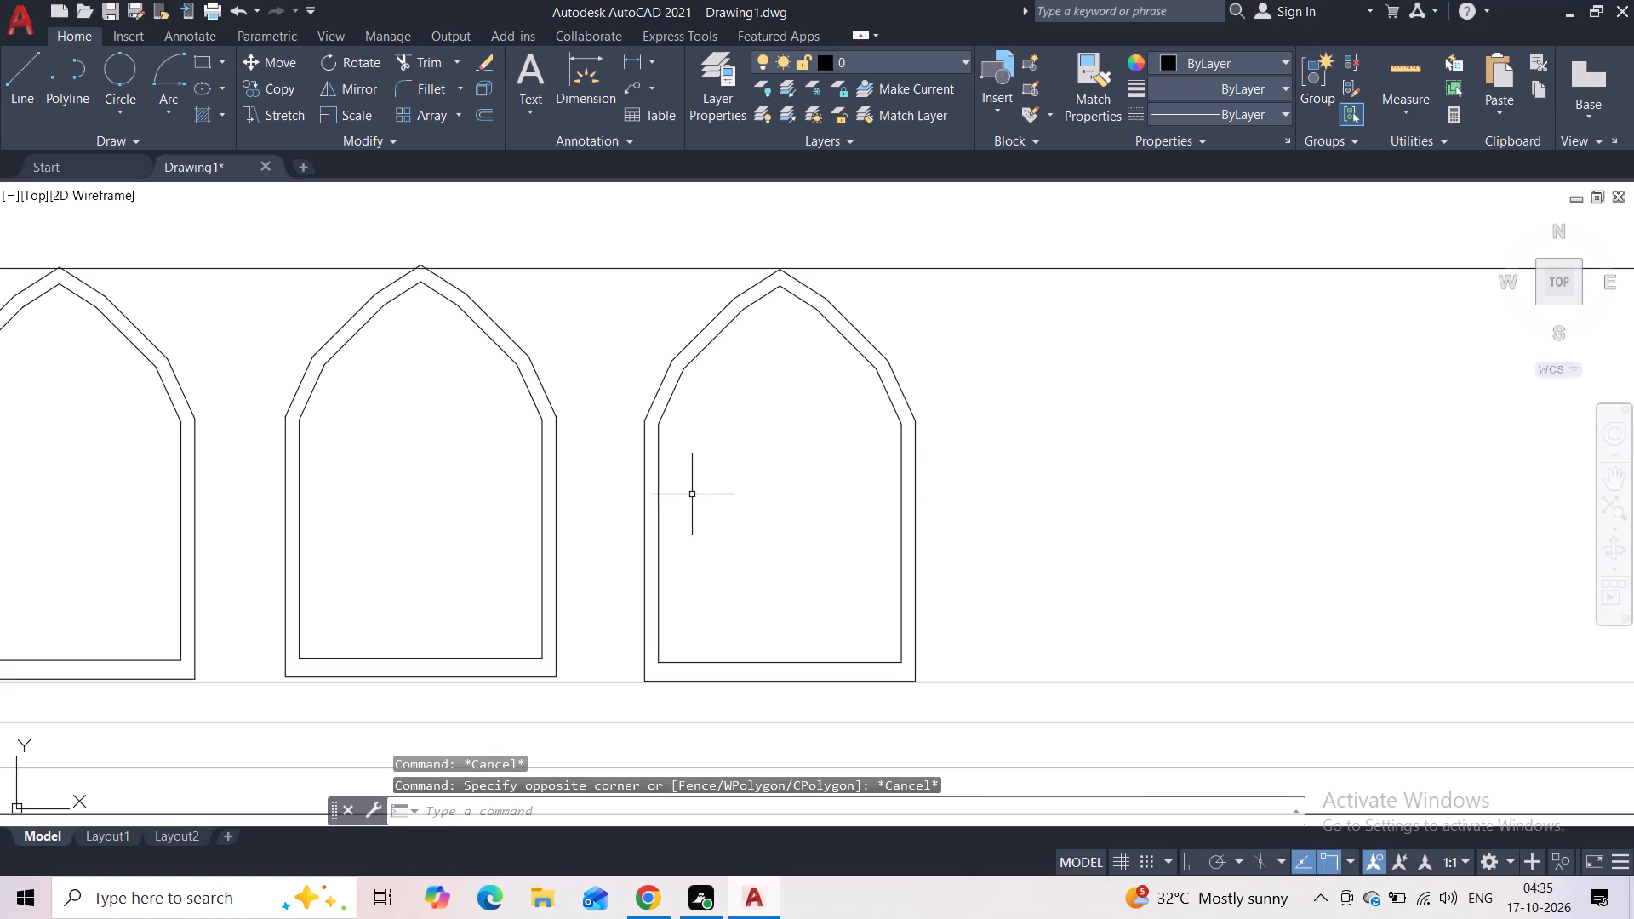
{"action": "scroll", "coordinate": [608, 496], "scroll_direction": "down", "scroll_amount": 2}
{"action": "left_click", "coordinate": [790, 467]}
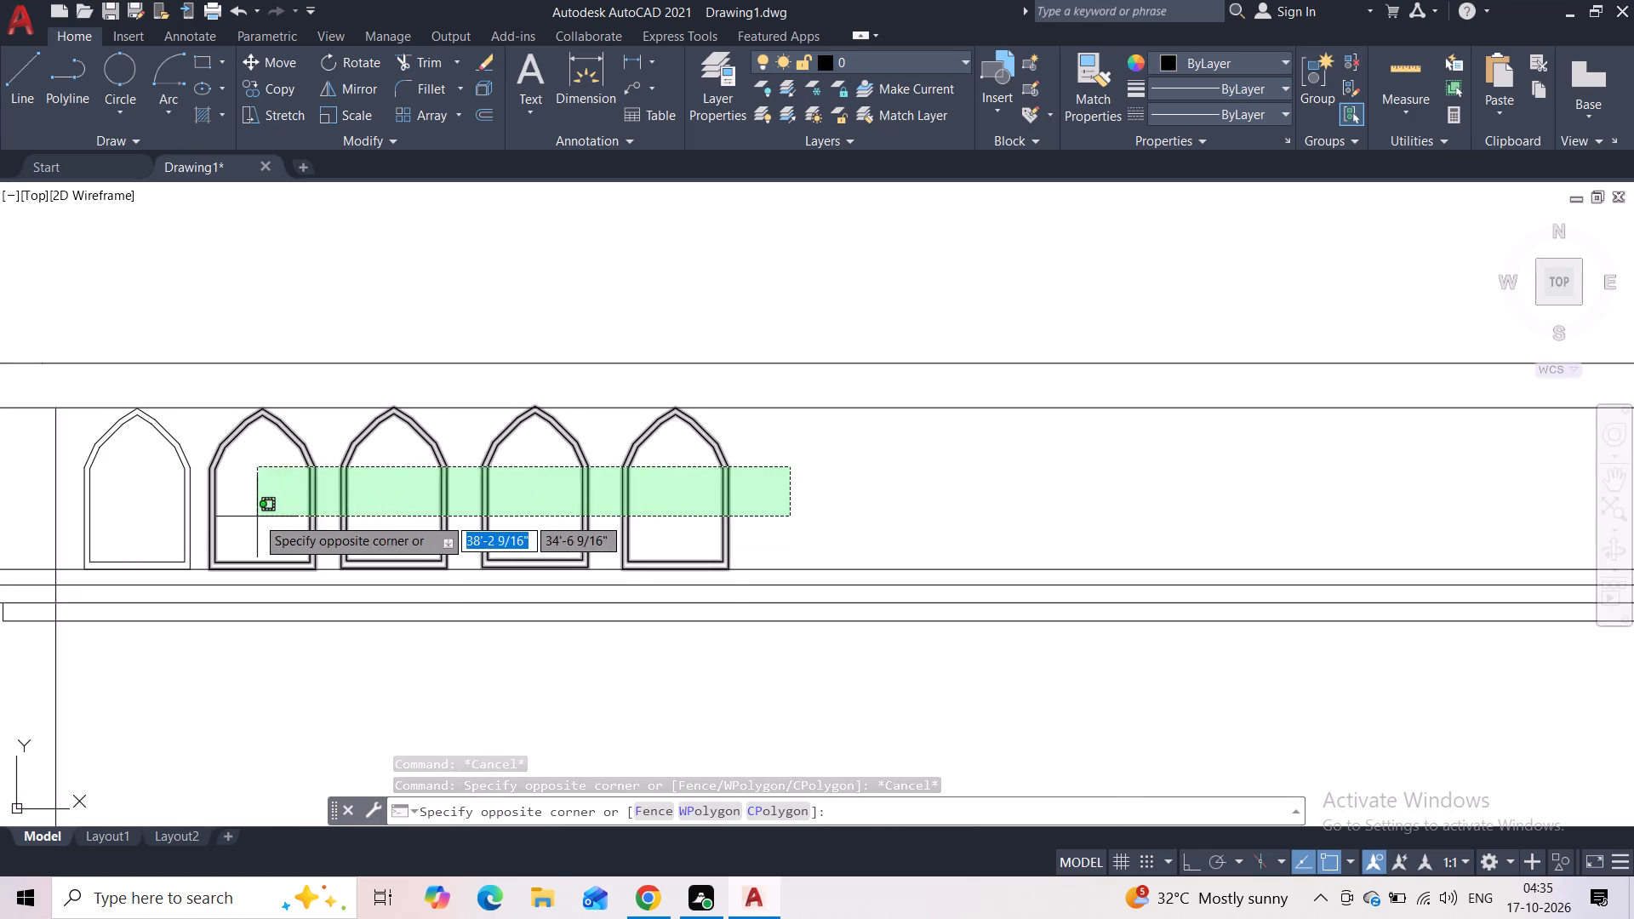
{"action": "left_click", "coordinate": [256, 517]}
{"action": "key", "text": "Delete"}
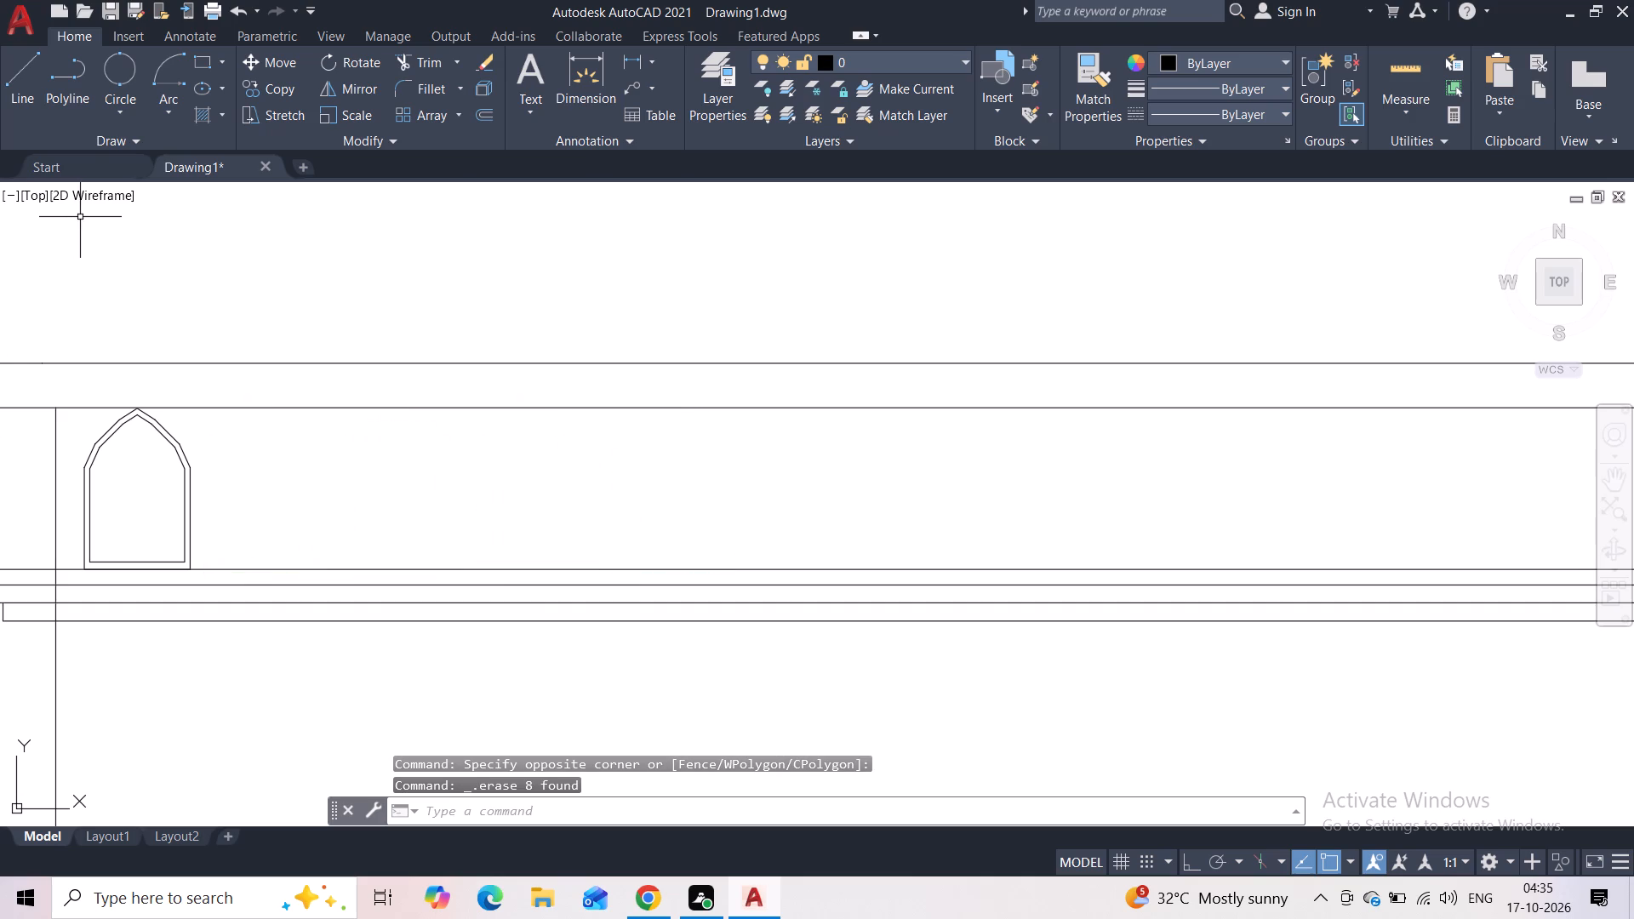
Delete the inner outline of the remaining small window in the right bay.
{"action": "scroll", "coordinate": [139, 463], "scroll_direction": "up", "scroll_amount": 2}
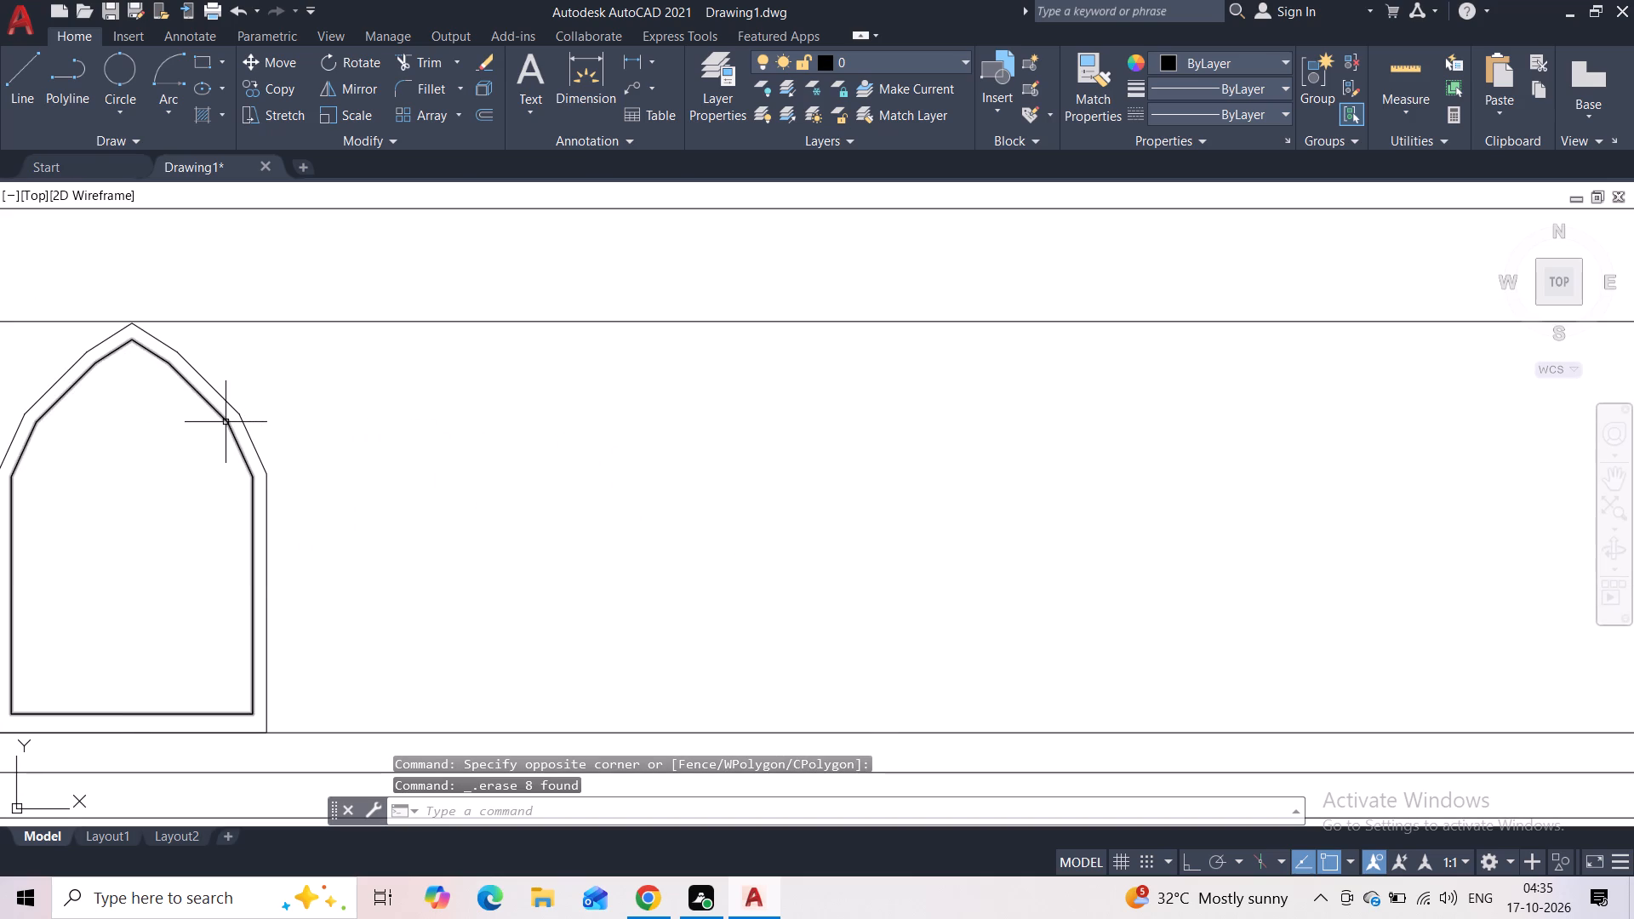
{"action": "left_click", "coordinate": [226, 421]}
{"action": "key", "text": "Delete"}
Copy the single-line arch by its apex five times along the right bay's band, the last about 6'-7" from the original.
{"action": "scroll", "coordinate": [280, 390], "scroll_direction": "down", "scroll_amount": 1}
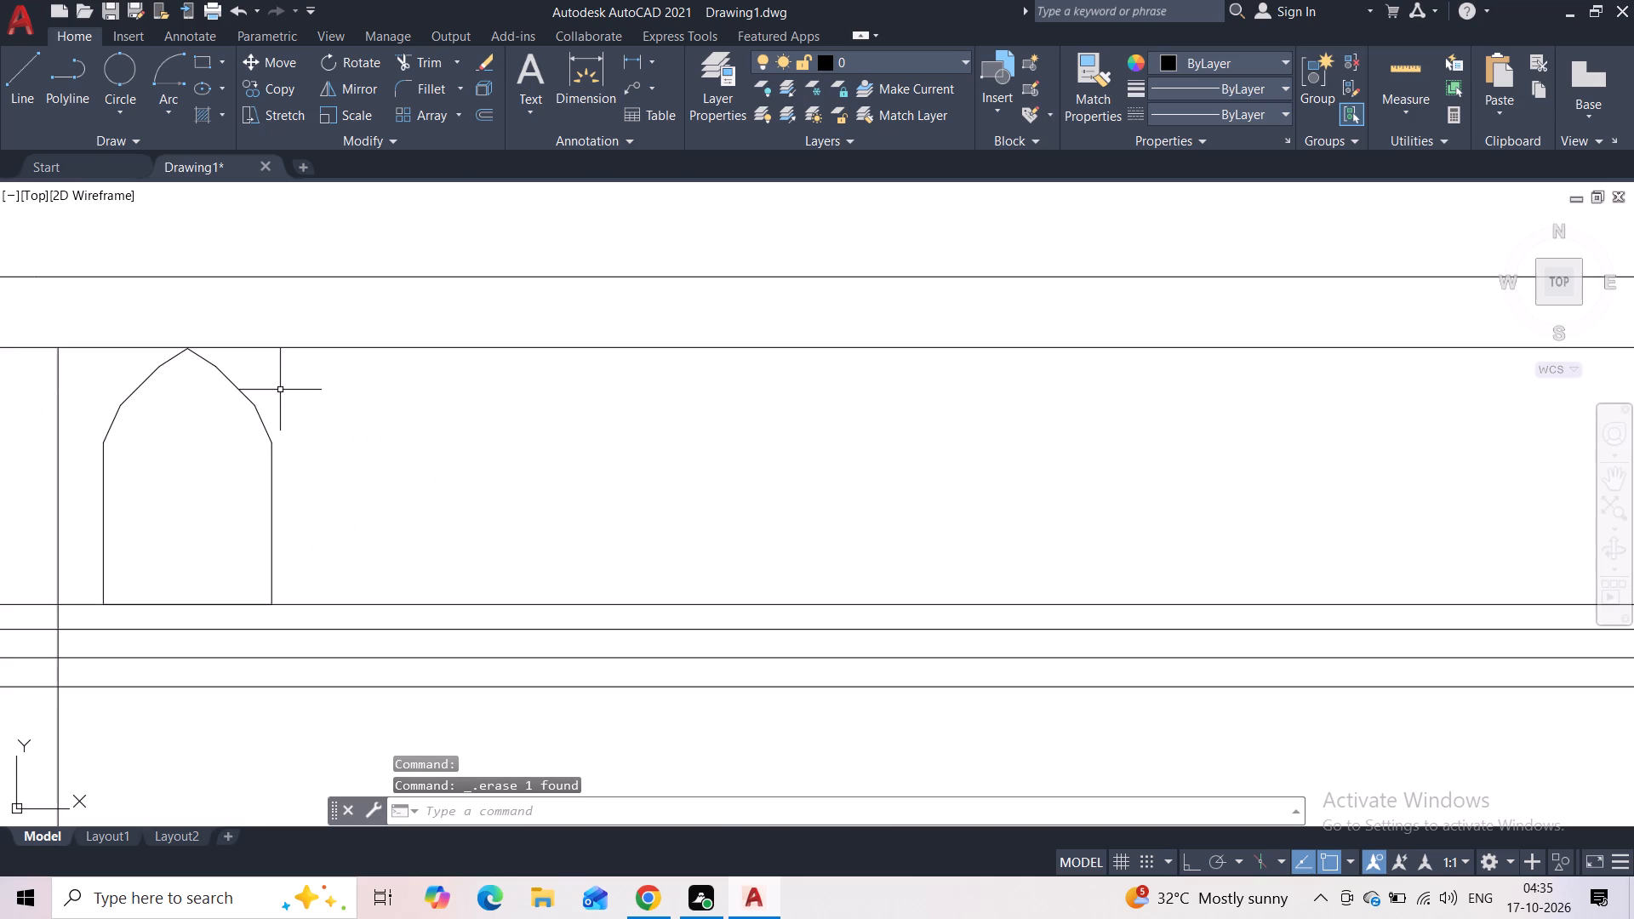
{"action": "left_click", "coordinate": [329, 437]}
{"action": "left_click", "coordinate": [79, 486]}
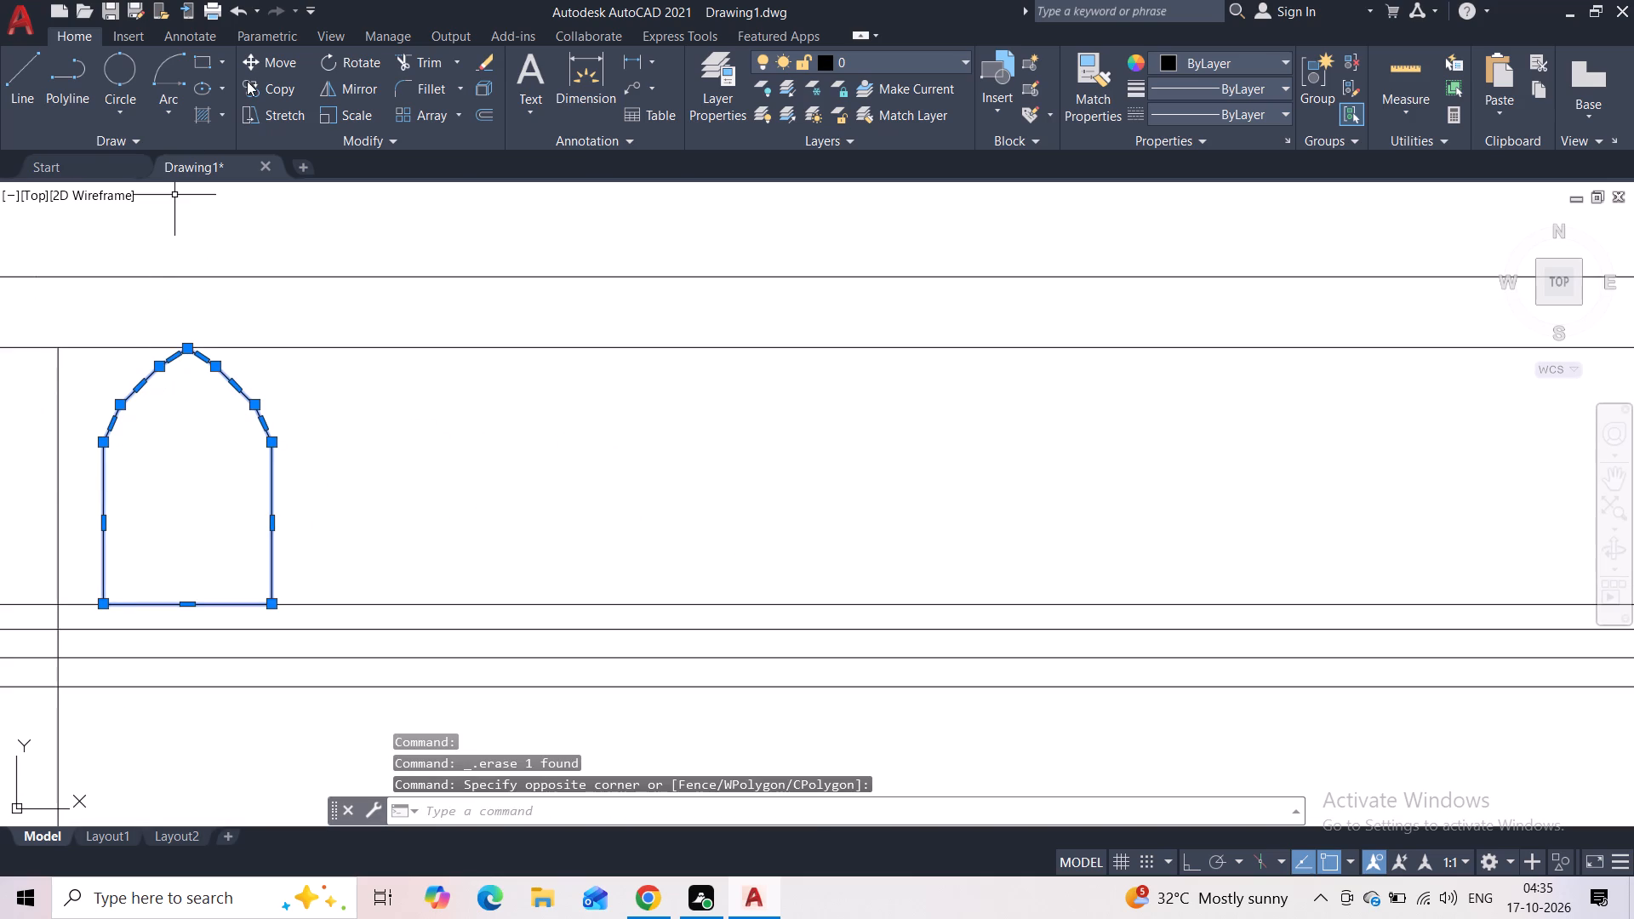
{"action": "left_click", "coordinate": [247, 81]}
{"action": "left_click", "coordinate": [187, 351]}
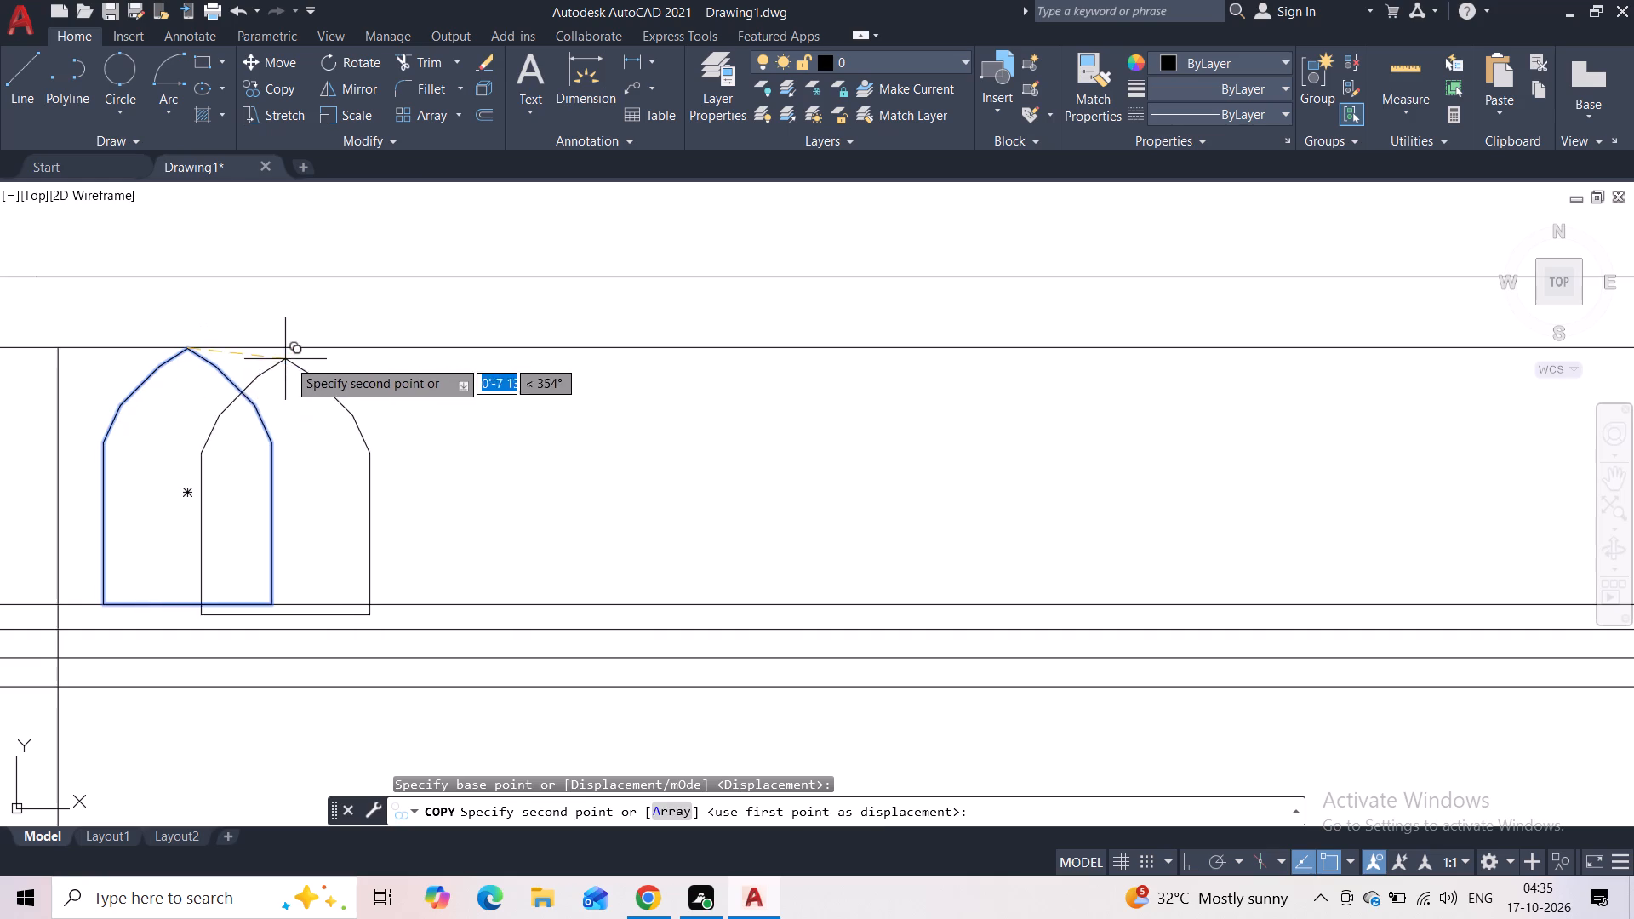
{"action": "left_click", "coordinate": [378, 348]}
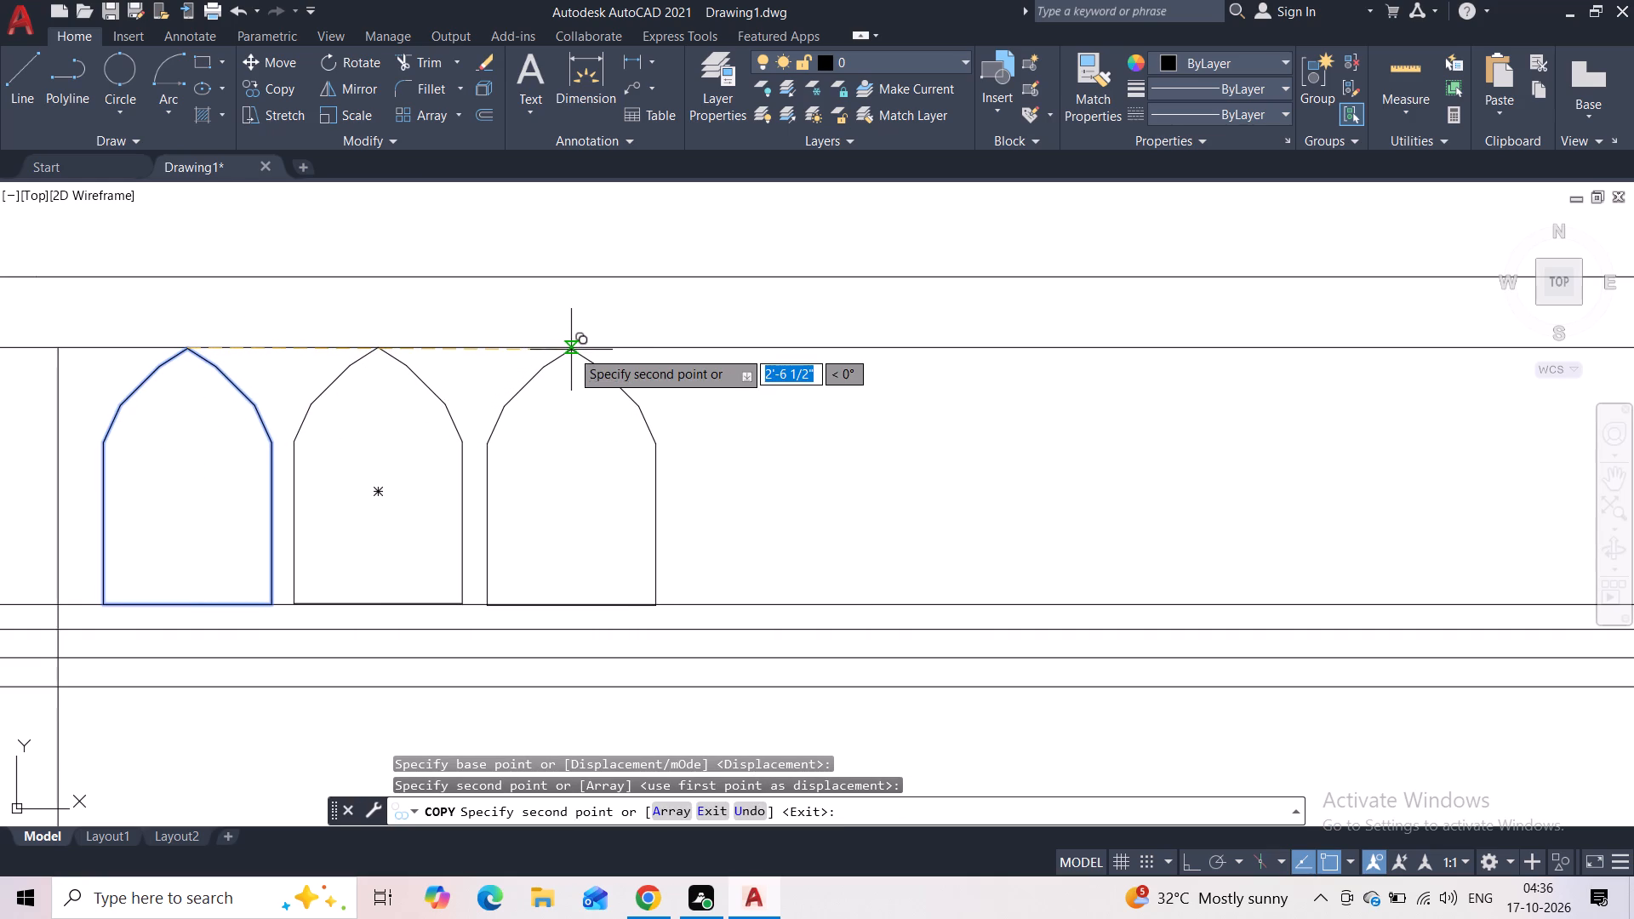
{"action": "left_click", "coordinate": [571, 350]}
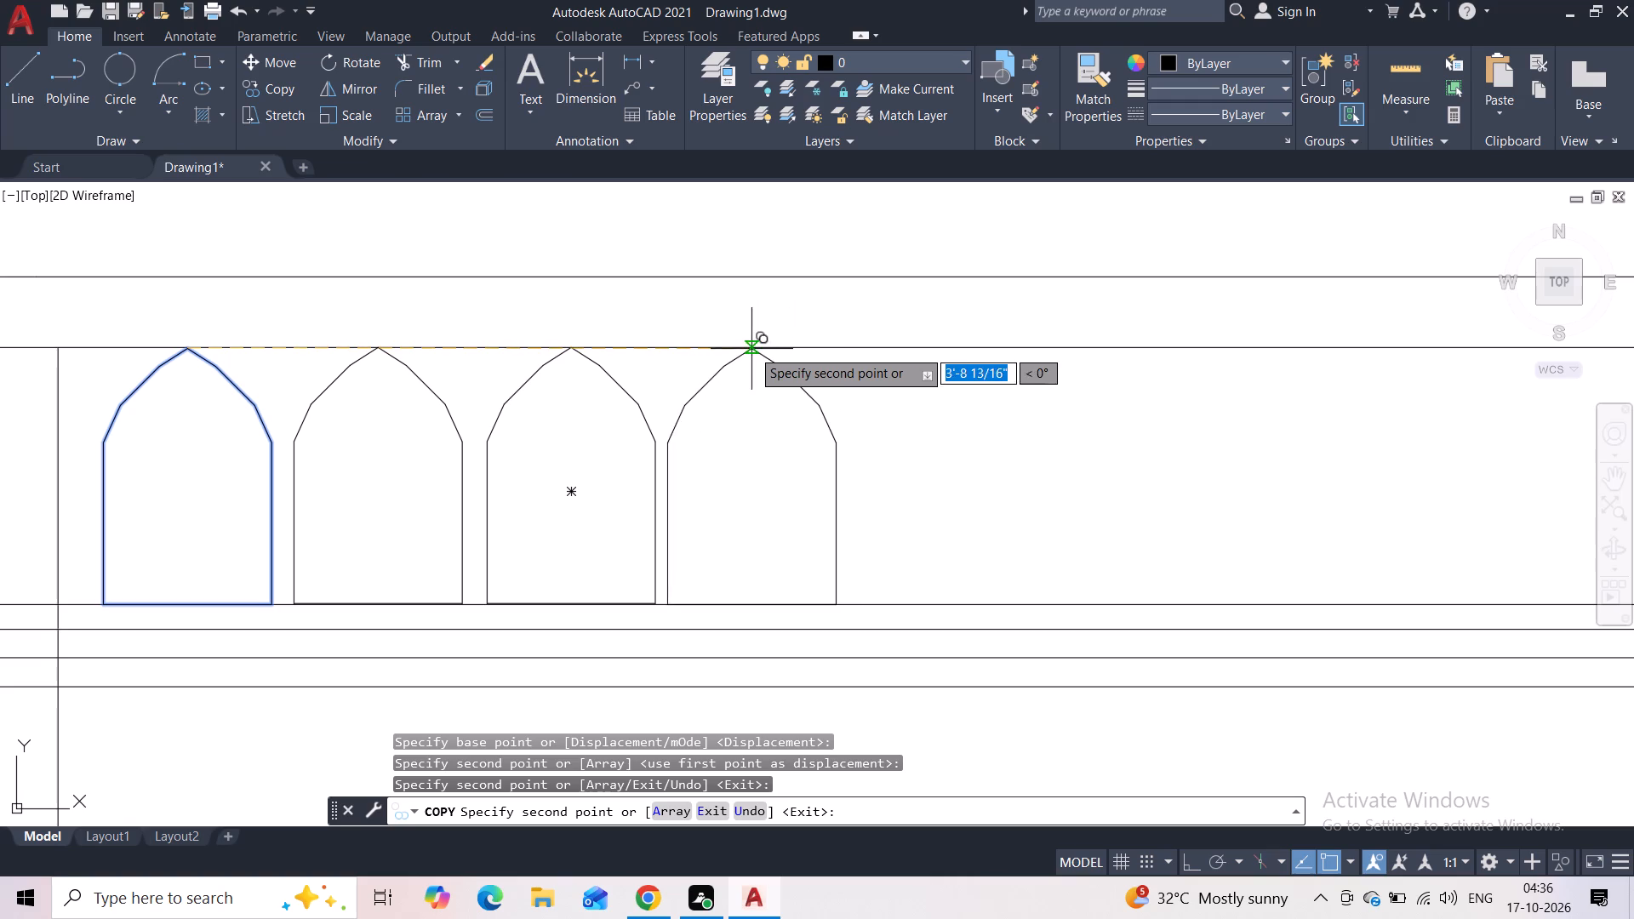
{"action": "left_click", "coordinate": [770, 349]}
{"action": "middle_click_drag", "start_coordinate": [944, 350], "coordinate": [580, 372]}
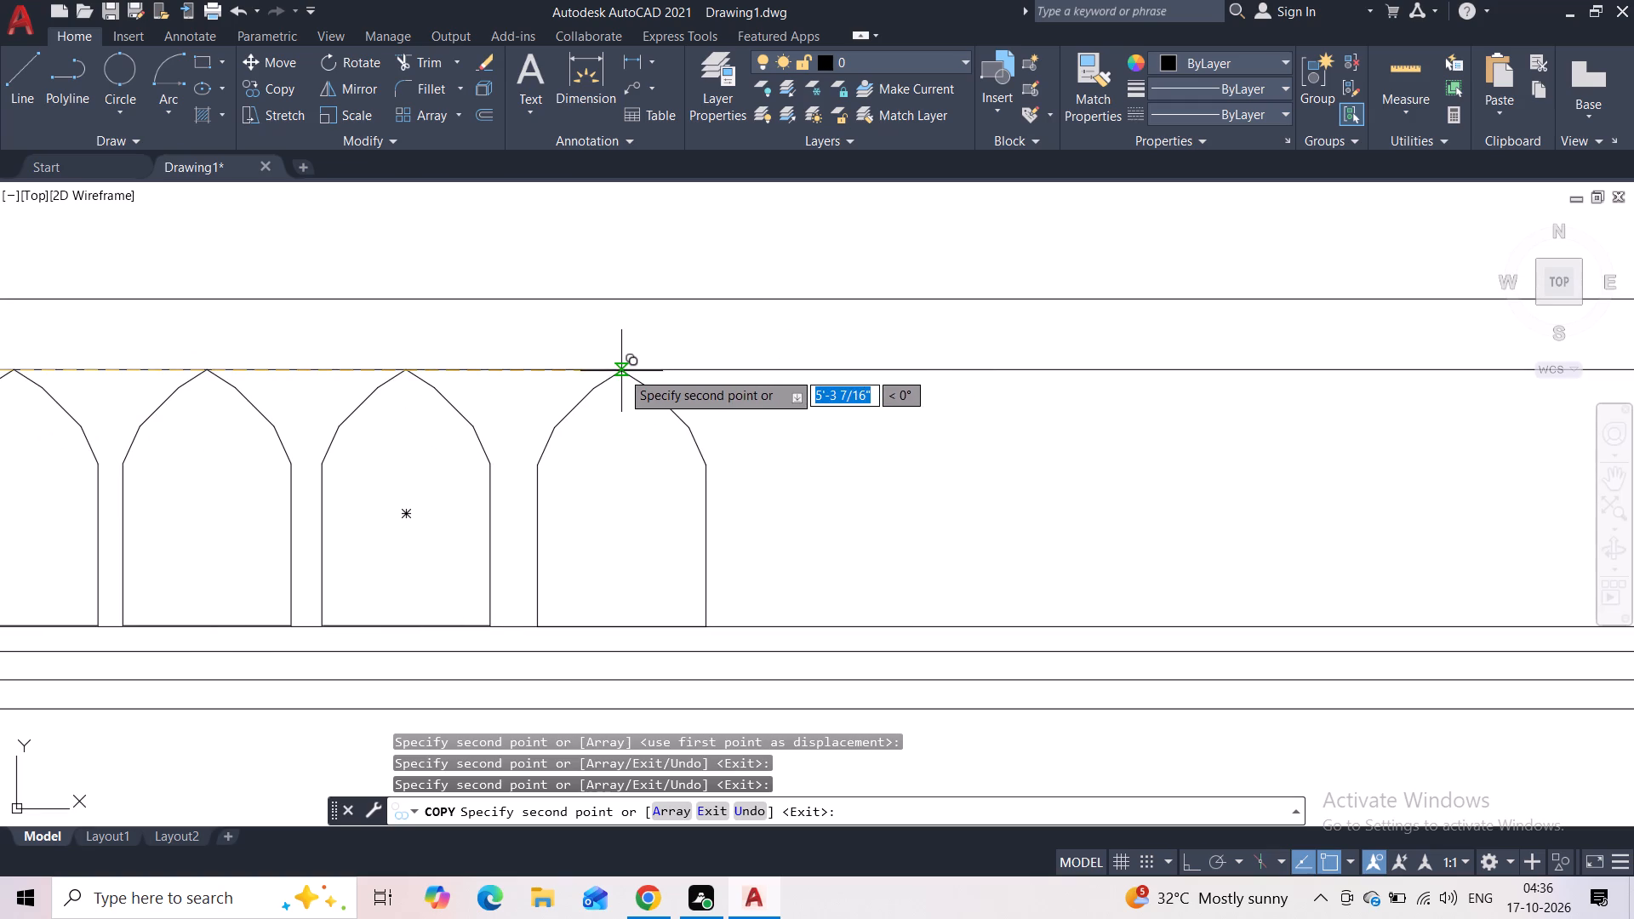
{"action": "left_click", "coordinate": [621, 371]}
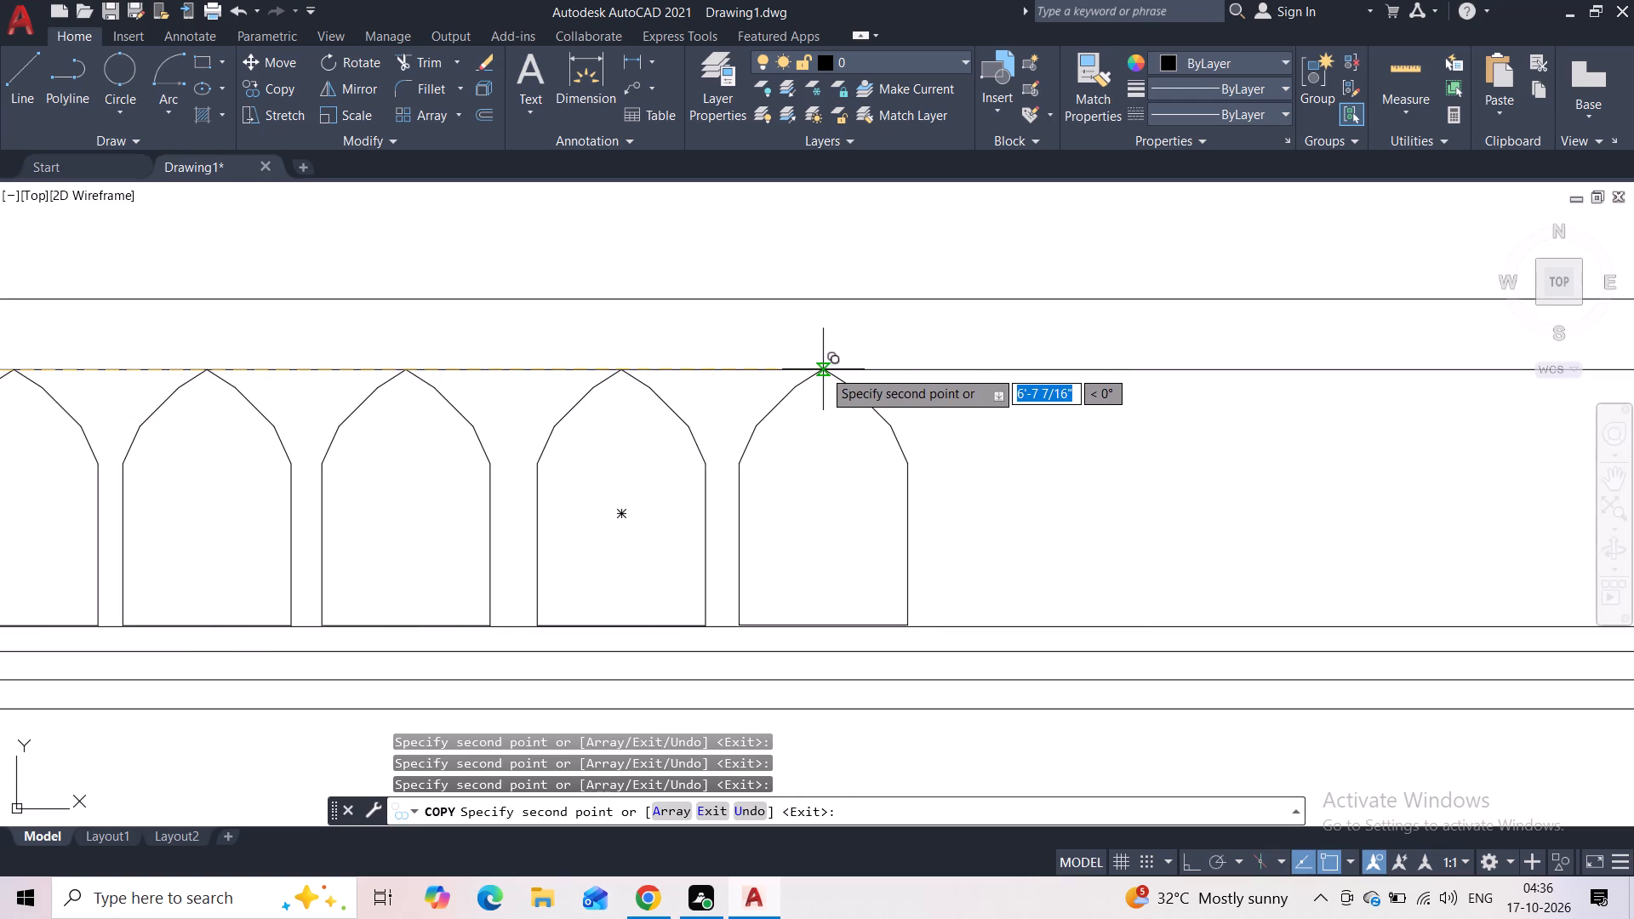
{"action": "left_click", "coordinate": [823, 371]}
Continue the arch row along the band's top line with five more evenly spaced copies, the last about 13'-6" from the original.
{"action": "middle_click_drag", "start_coordinate": [944, 382], "coordinate": [237, 396]}
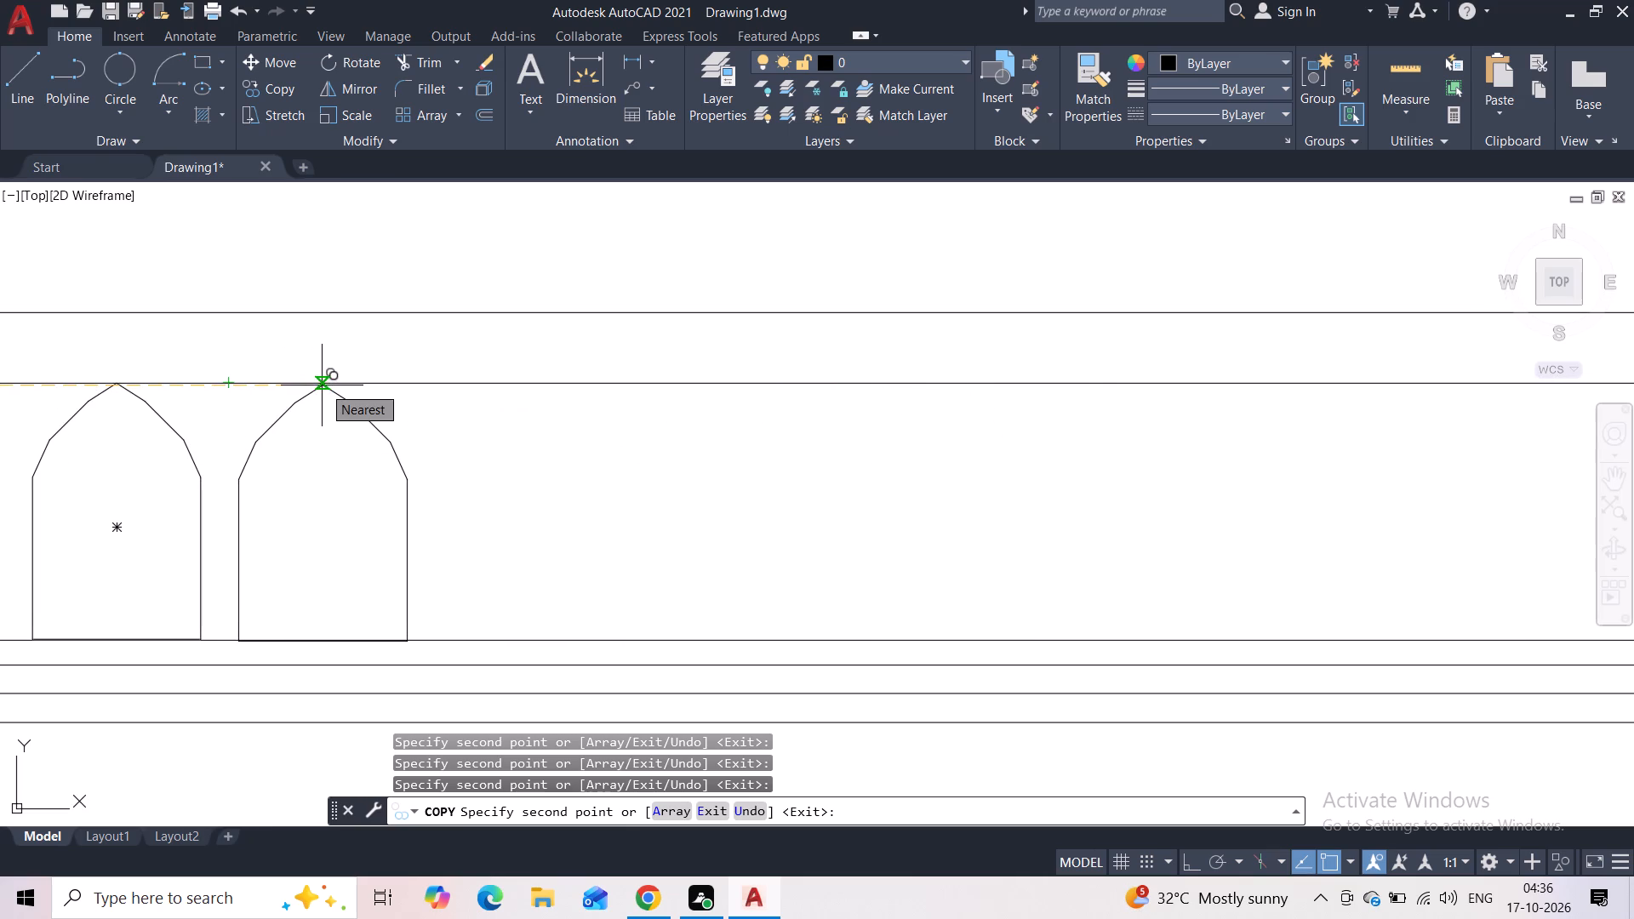
{"action": "left_click", "coordinate": [320, 385]}
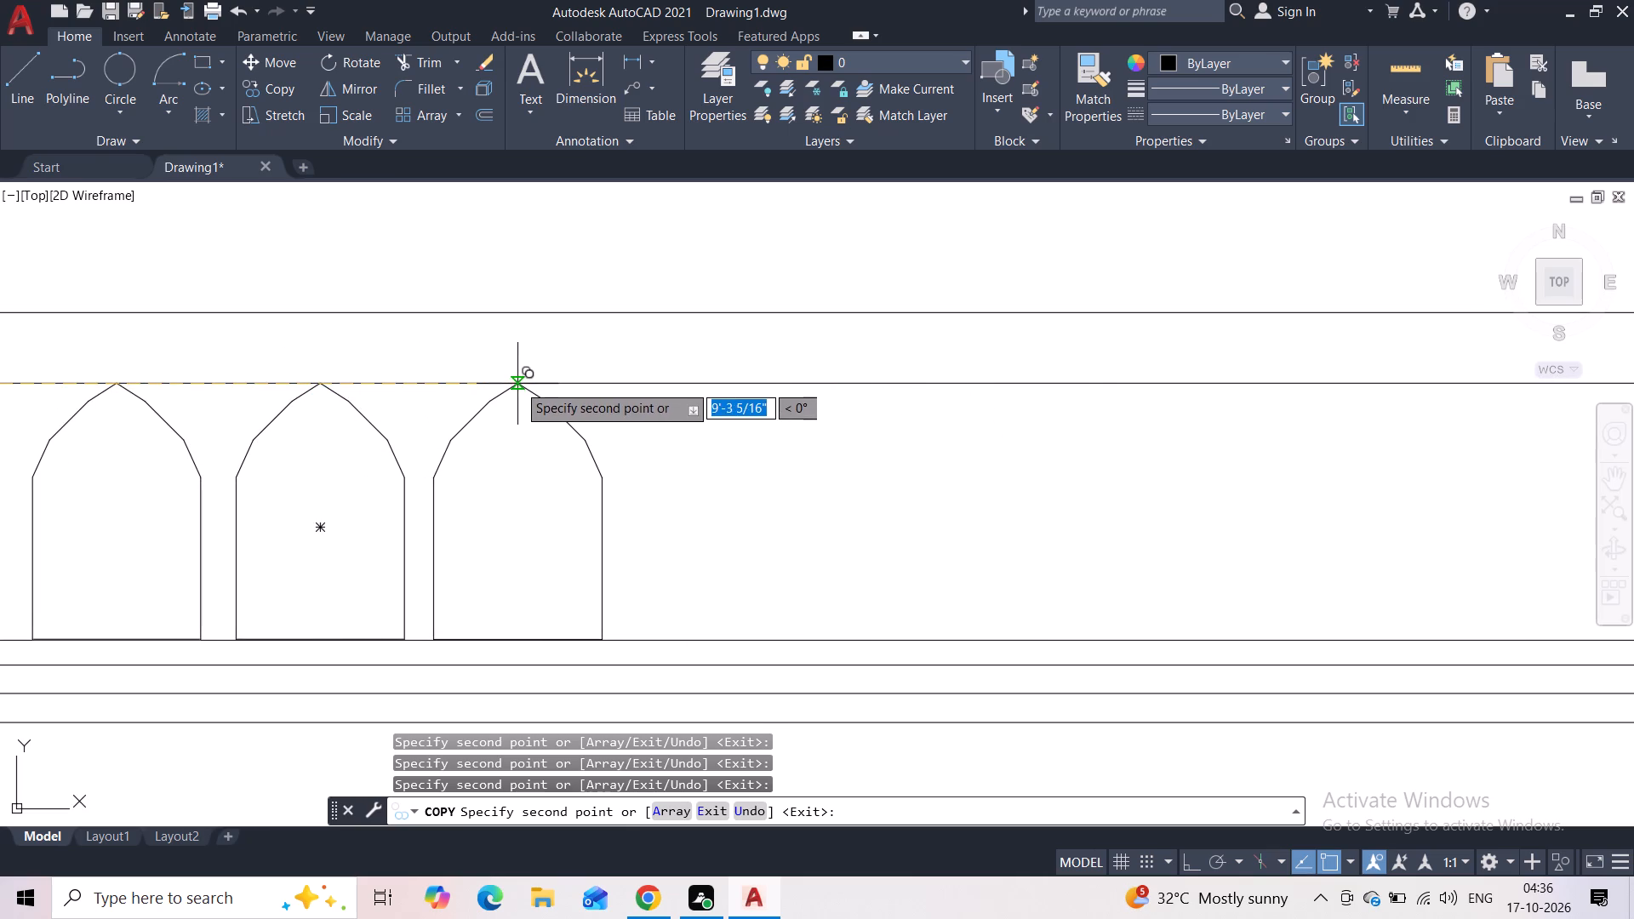
{"action": "left_click", "coordinate": [517, 385]}
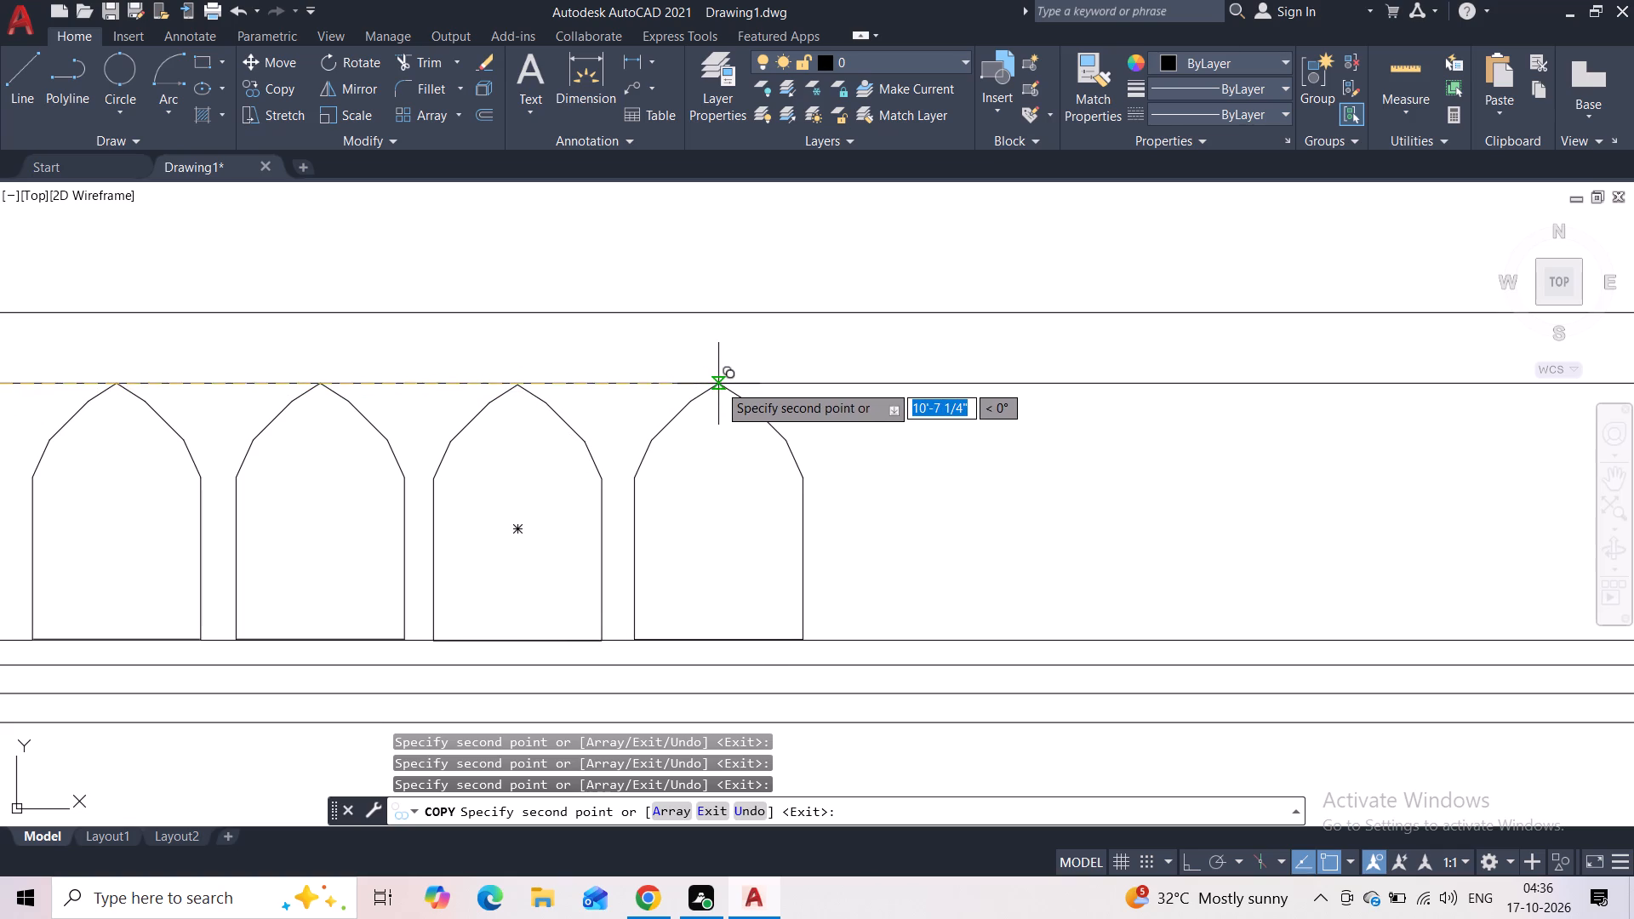
{"action": "left_click", "coordinate": [720, 385]}
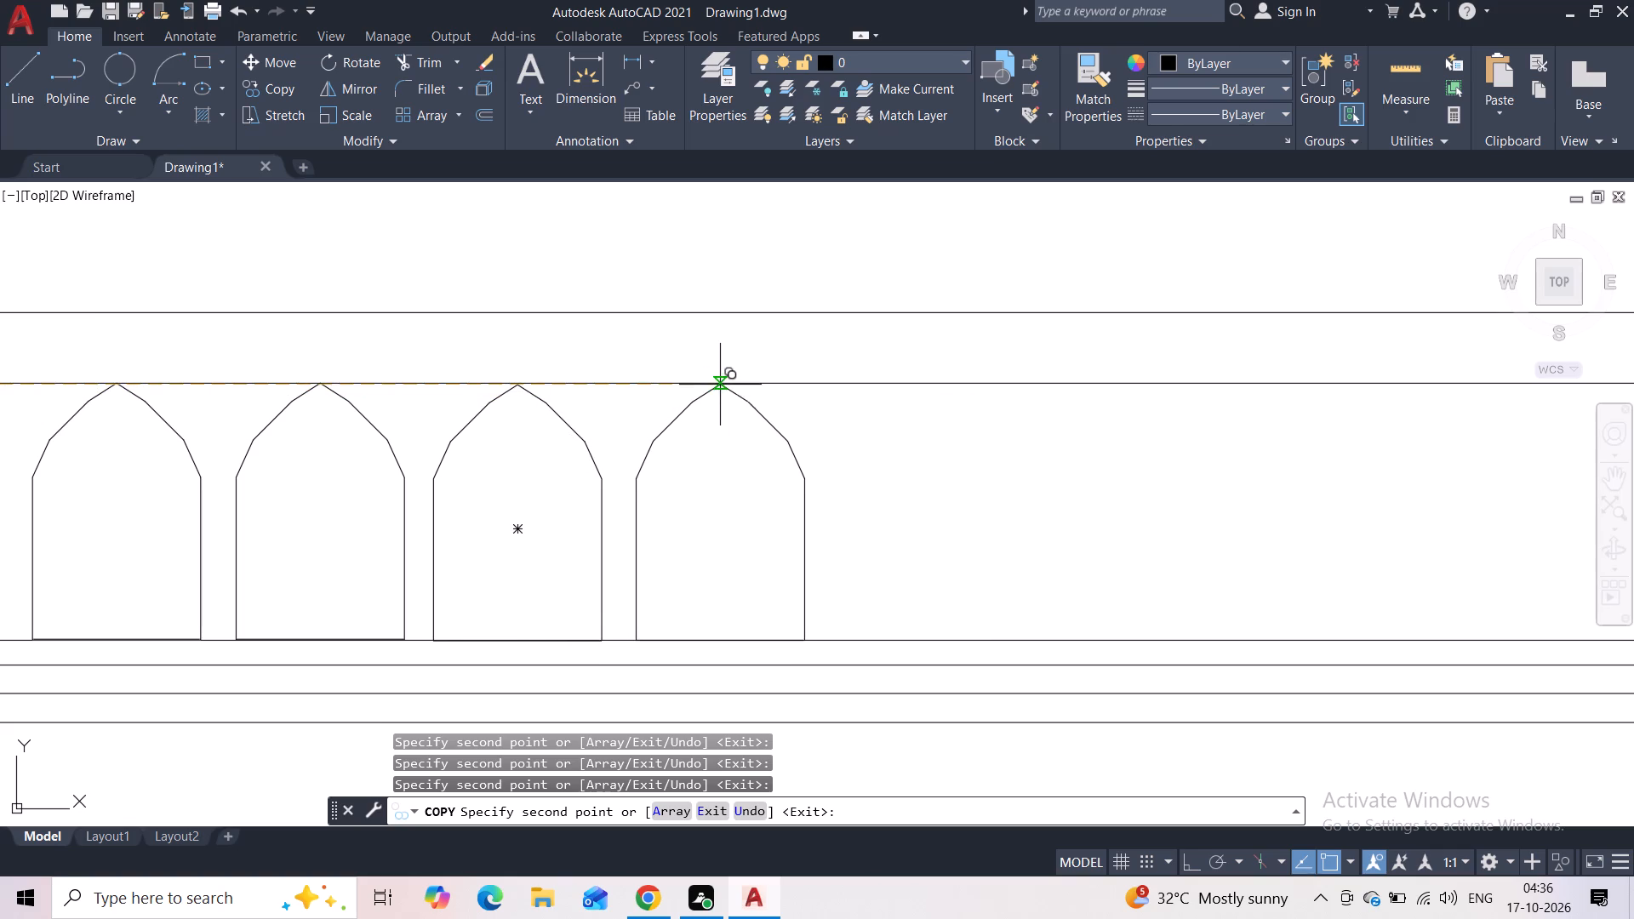
{"action": "middle_click_drag", "start_coordinate": [841, 386], "coordinate": [460, 437]}
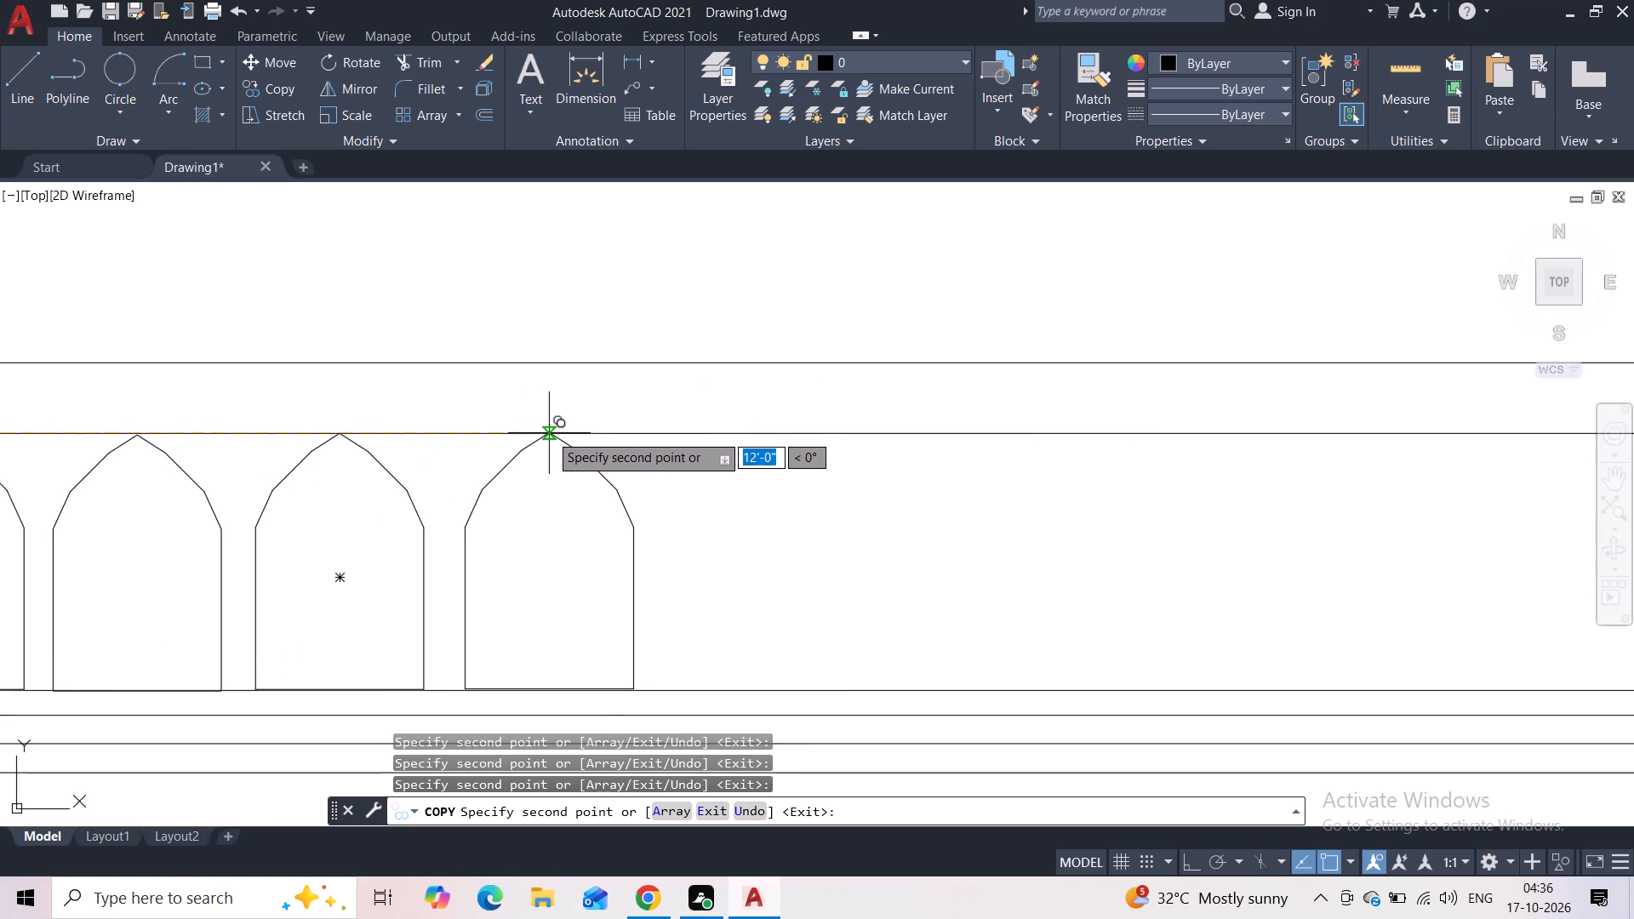
{"action": "left_click", "coordinate": [550, 435]}
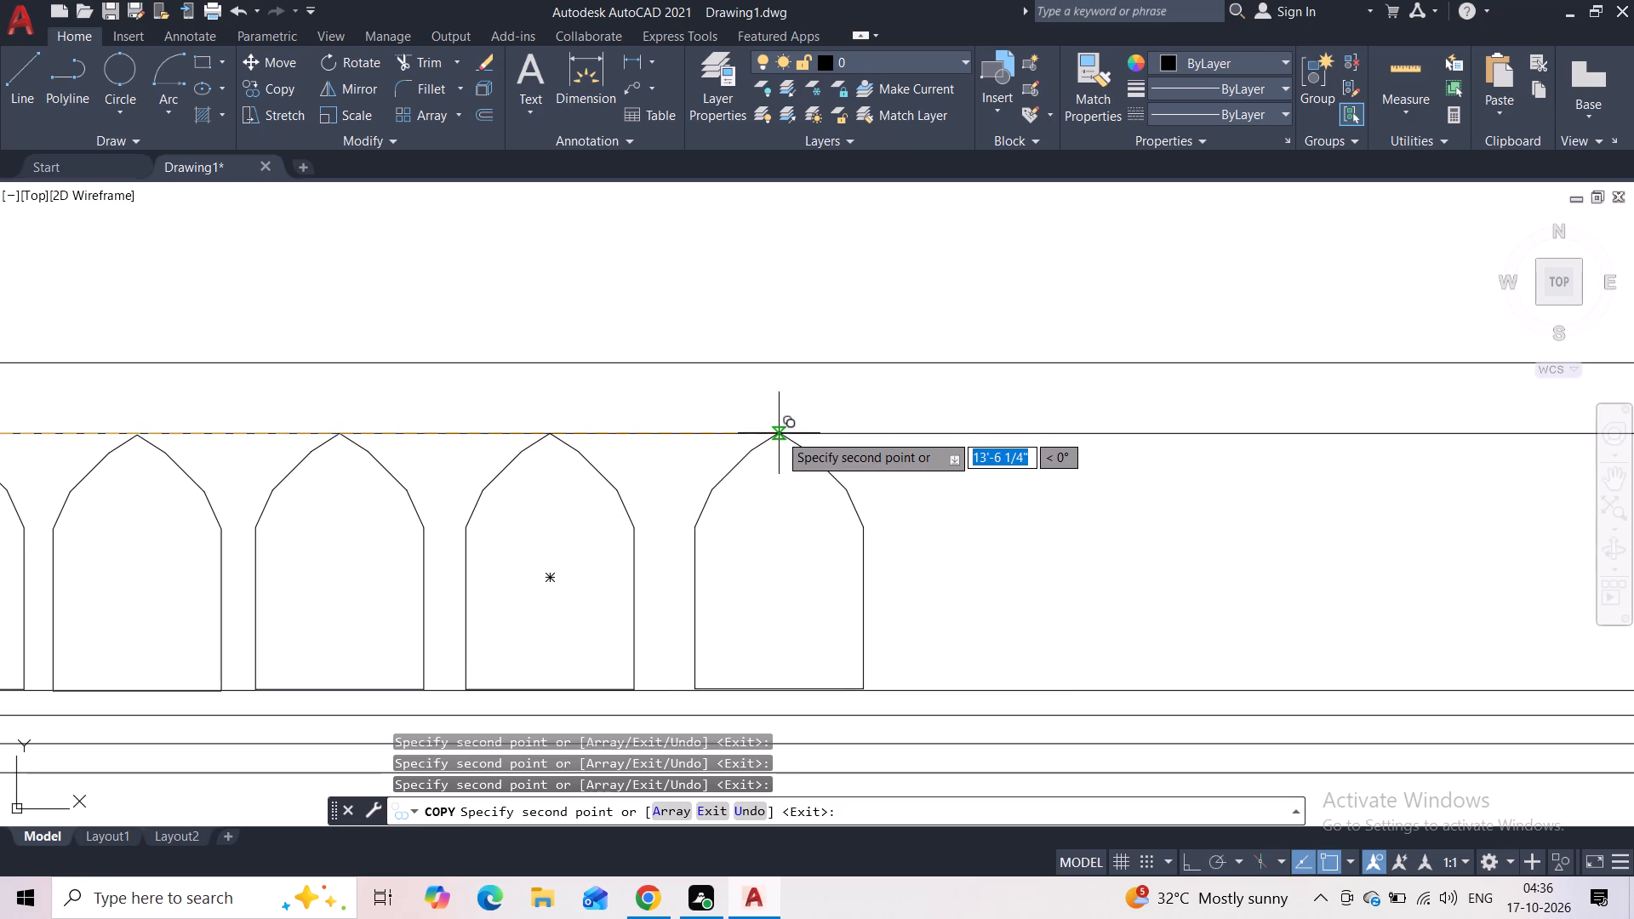
{"action": "left_click", "coordinate": [779, 435]}
Complete the row with six more arch copies up to the band's open end, the last about 21'-11" from the original.
{"action": "middle_click_drag", "start_coordinate": [999, 435], "coordinate": [691, 460]}
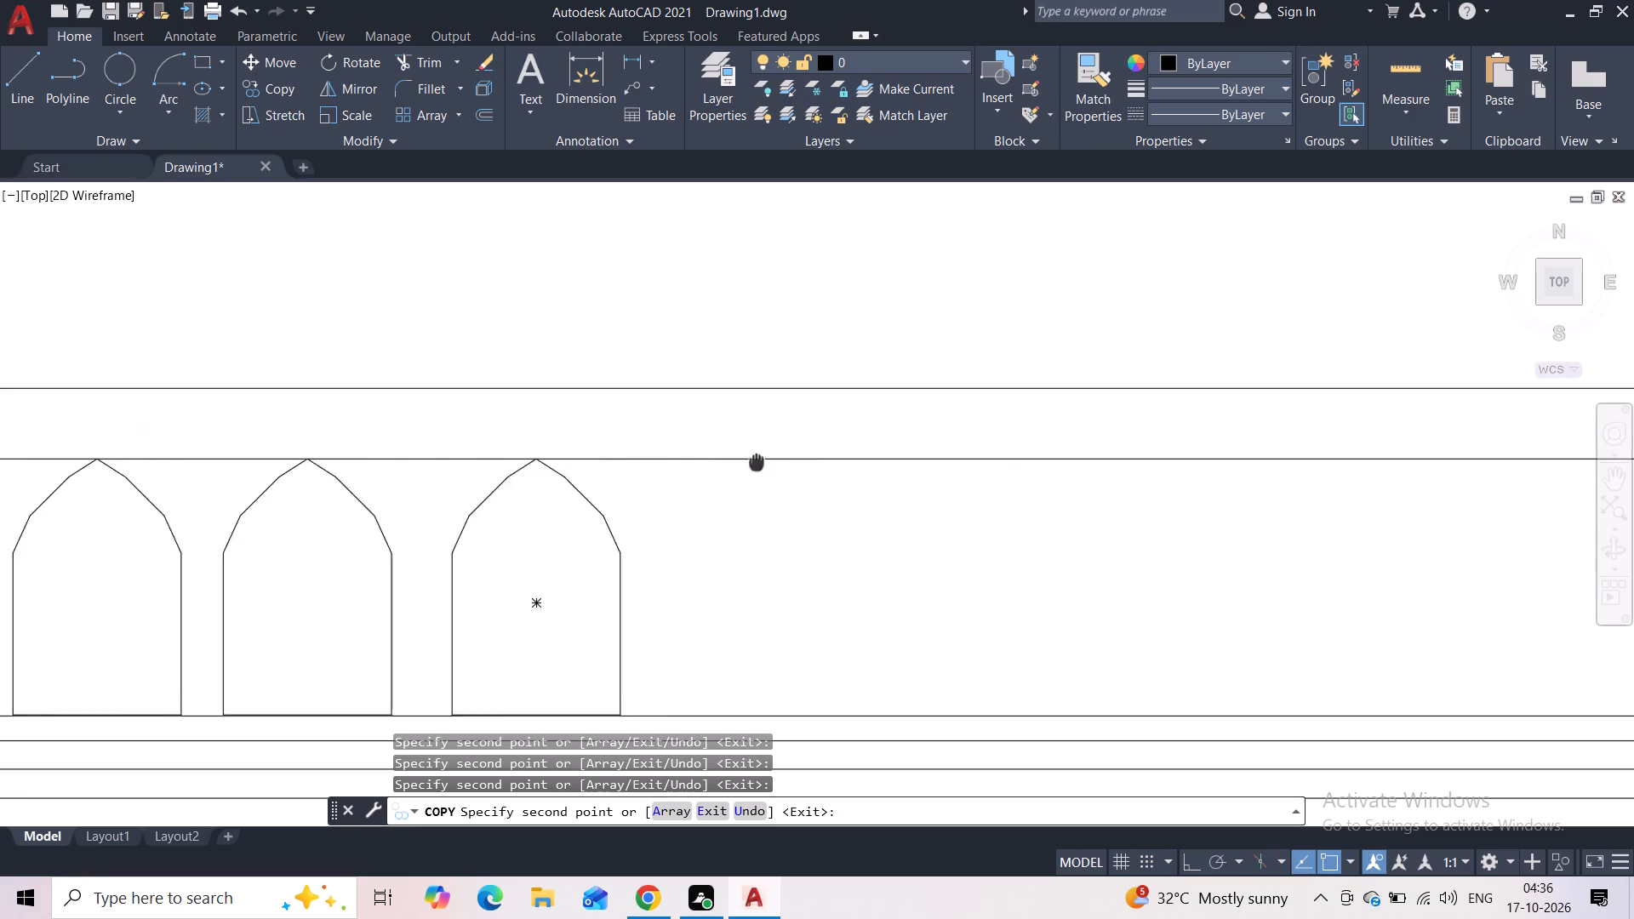
{"action": "middle_click_drag", "start_coordinate": [691, 460], "coordinate": [651, 460]}
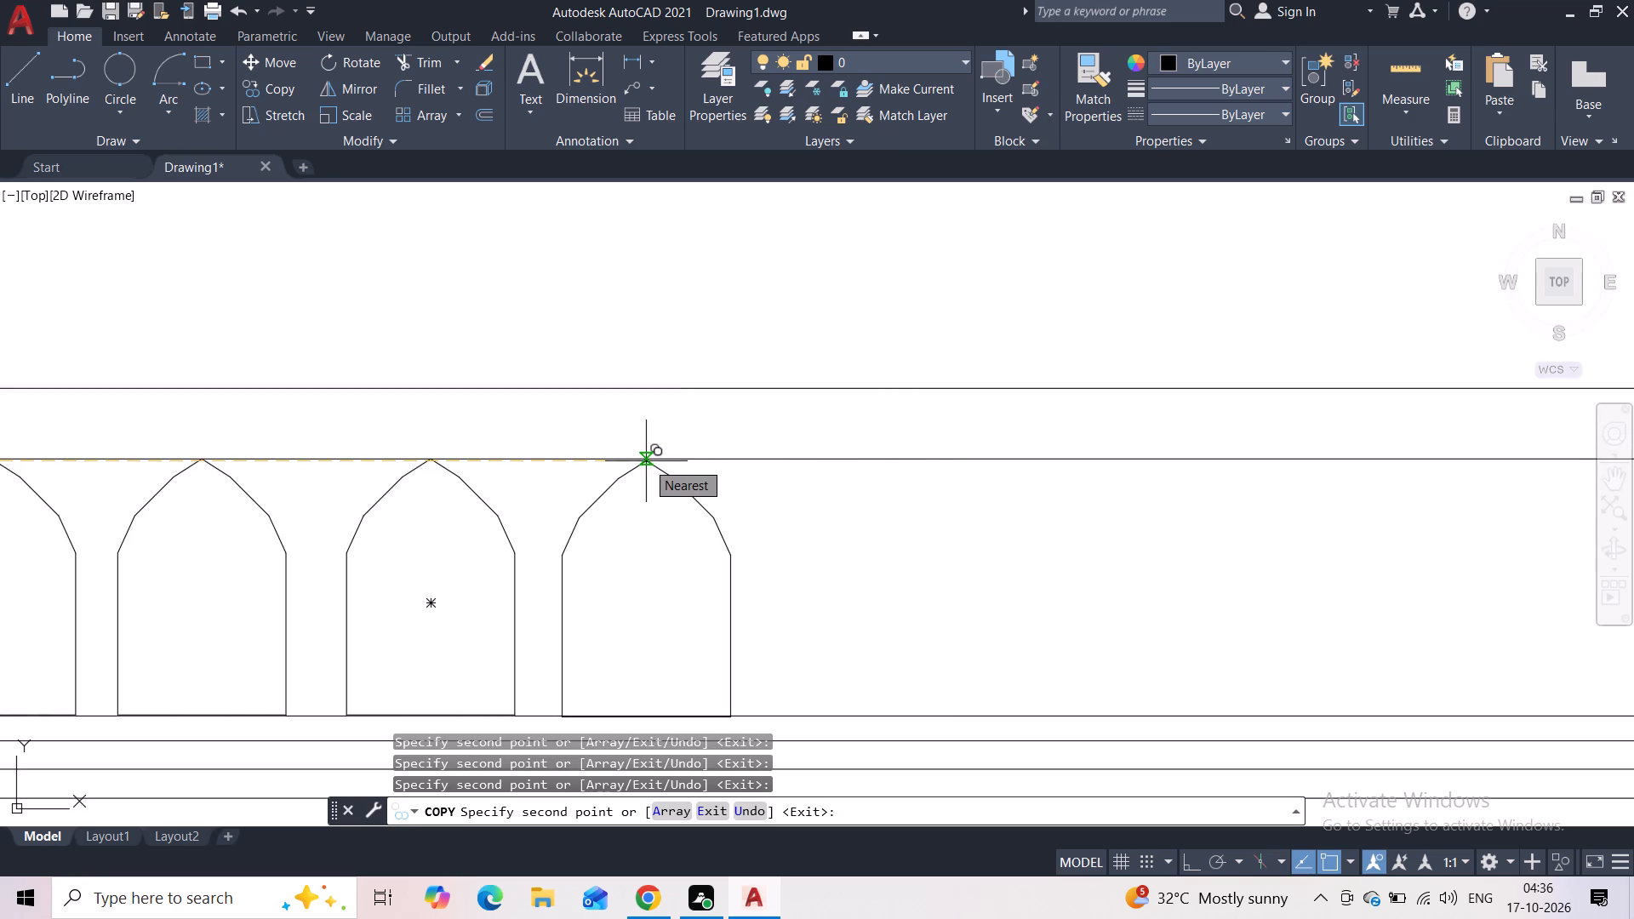
{"action": "left_click", "coordinate": [647, 459]}
{"action": "middle_click_drag", "start_coordinate": [791, 459], "coordinate": [370, 460]}
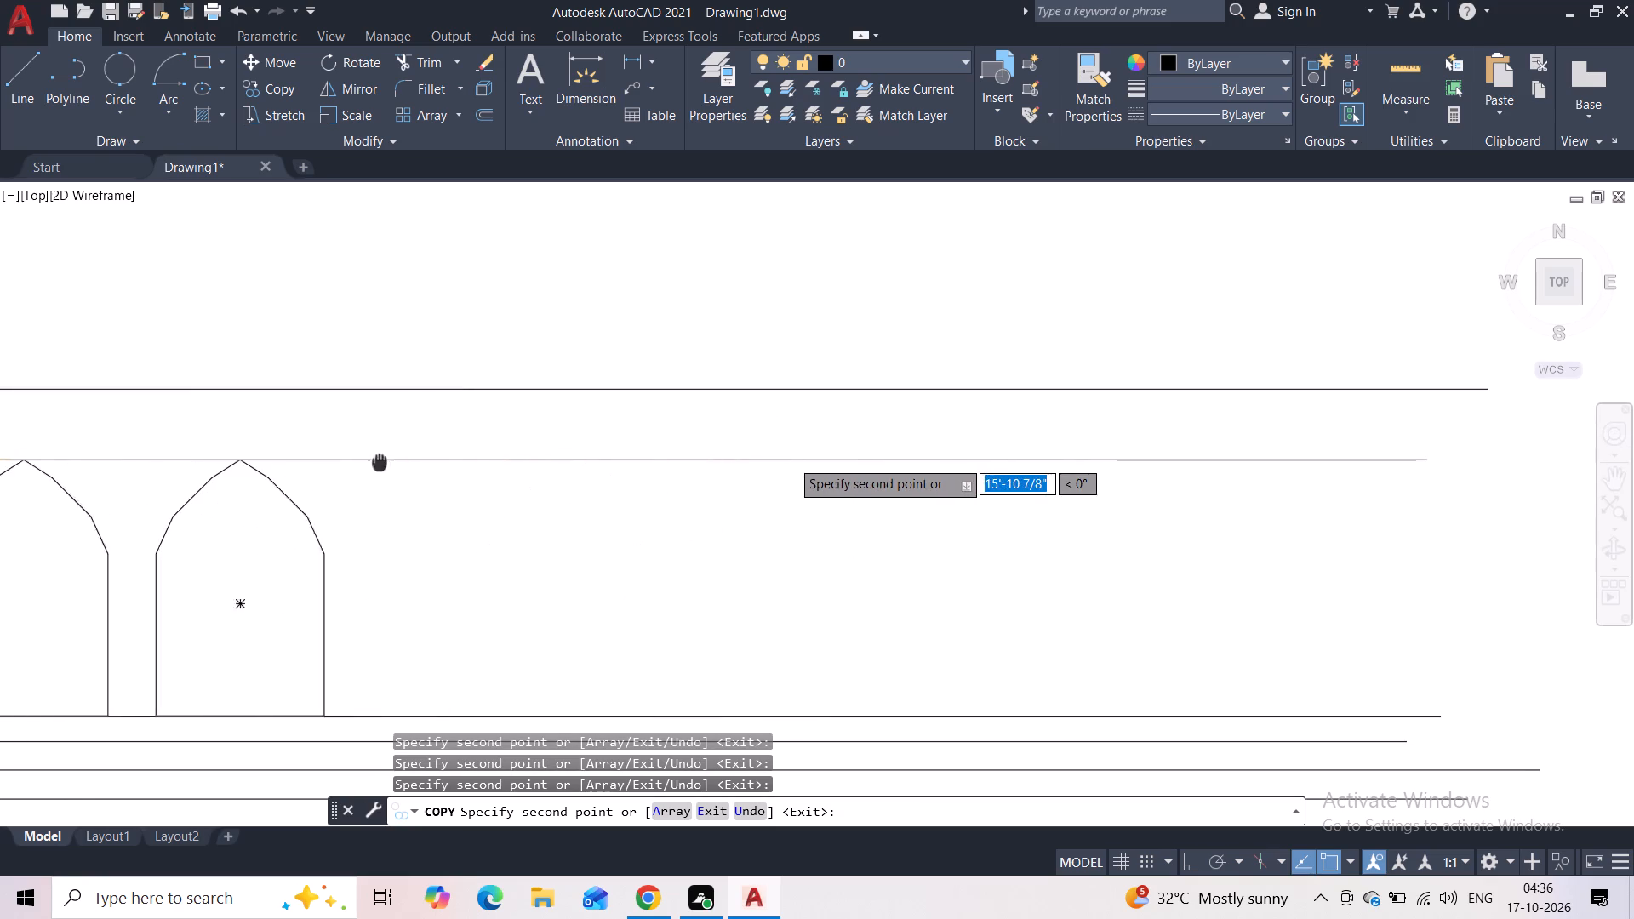
{"action": "middle_click_drag", "start_coordinate": [370, 460], "coordinate": [367, 460]}
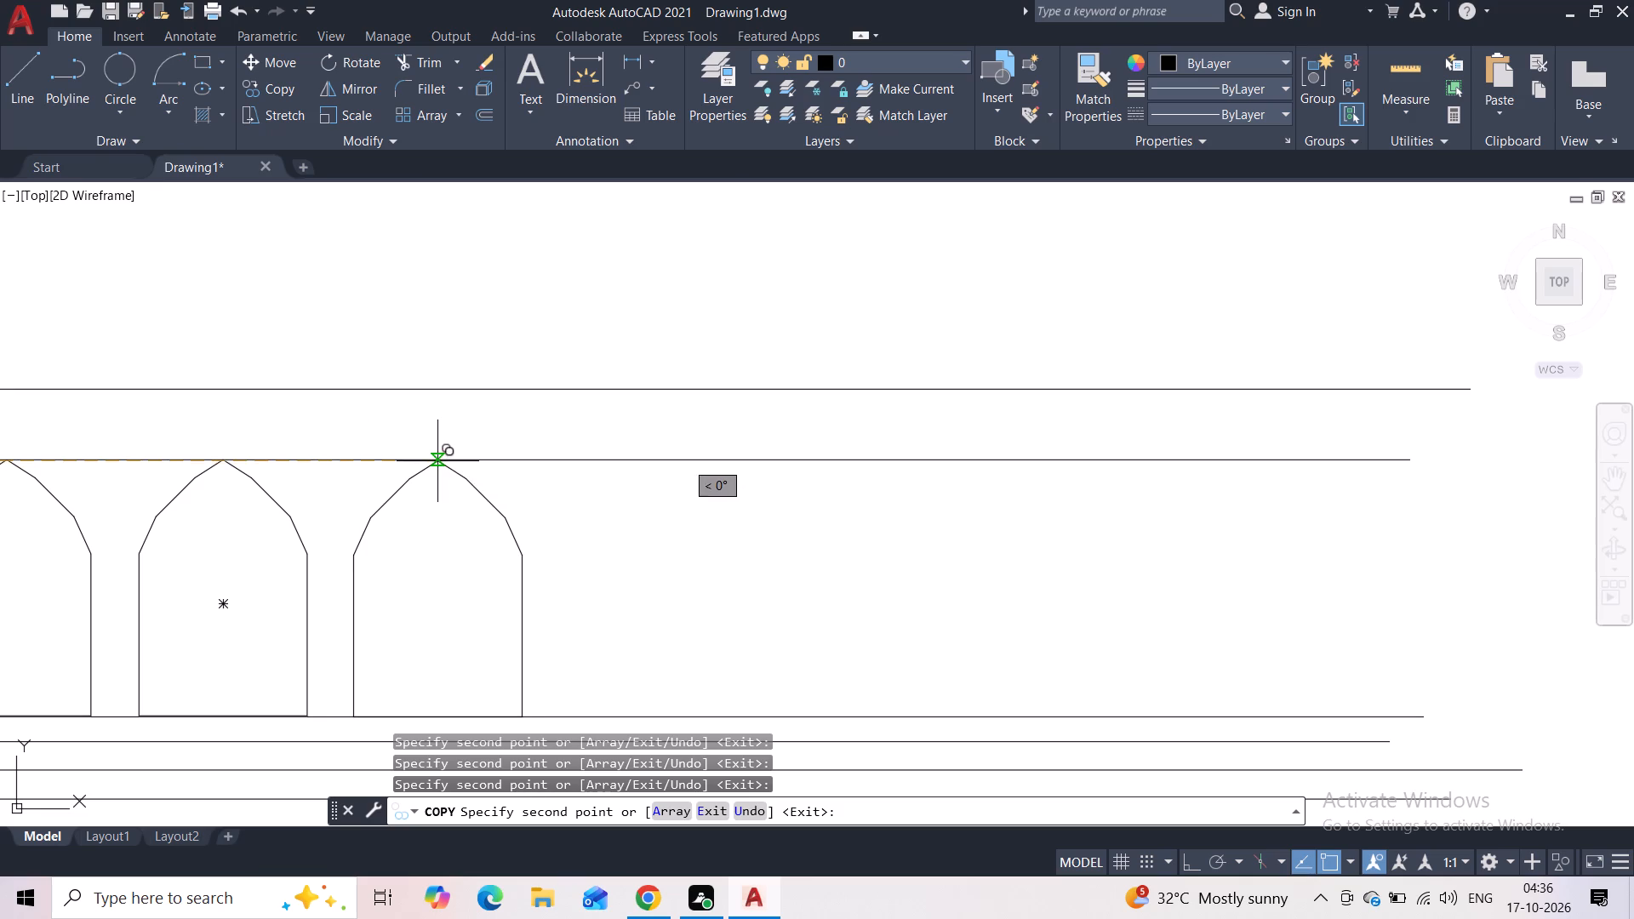
{"action": "left_click", "coordinate": [437, 461]}
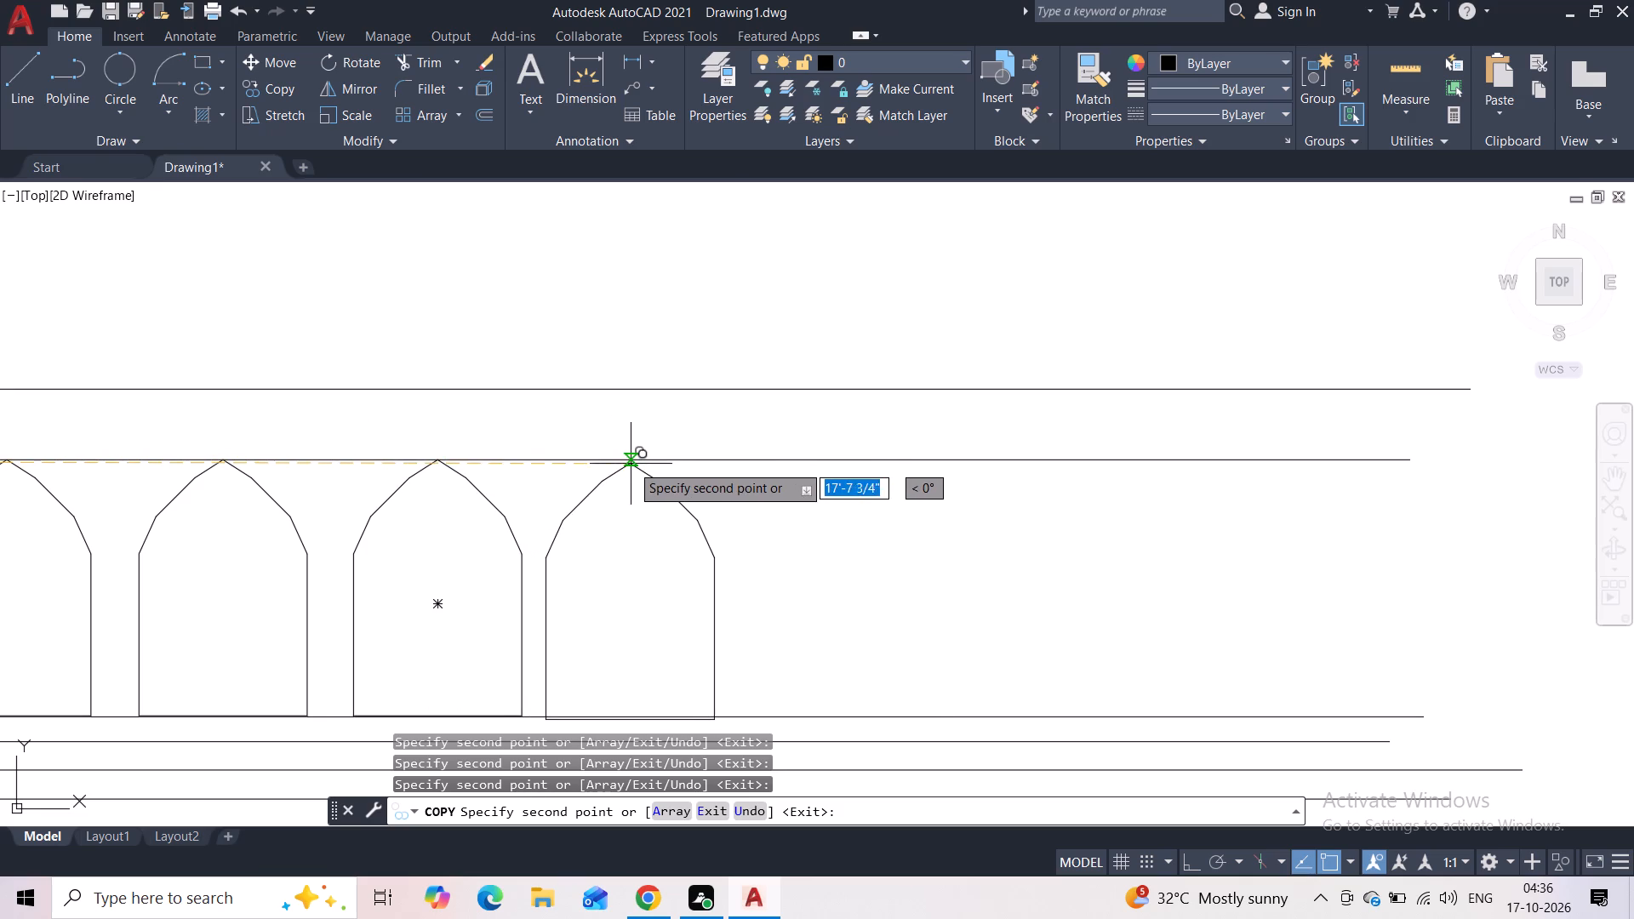
{"action": "left_click", "coordinate": [637, 461]}
{"action": "scroll", "coordinate": [700, 456], "scroll_direction": "down", "scroll_amount": 4}
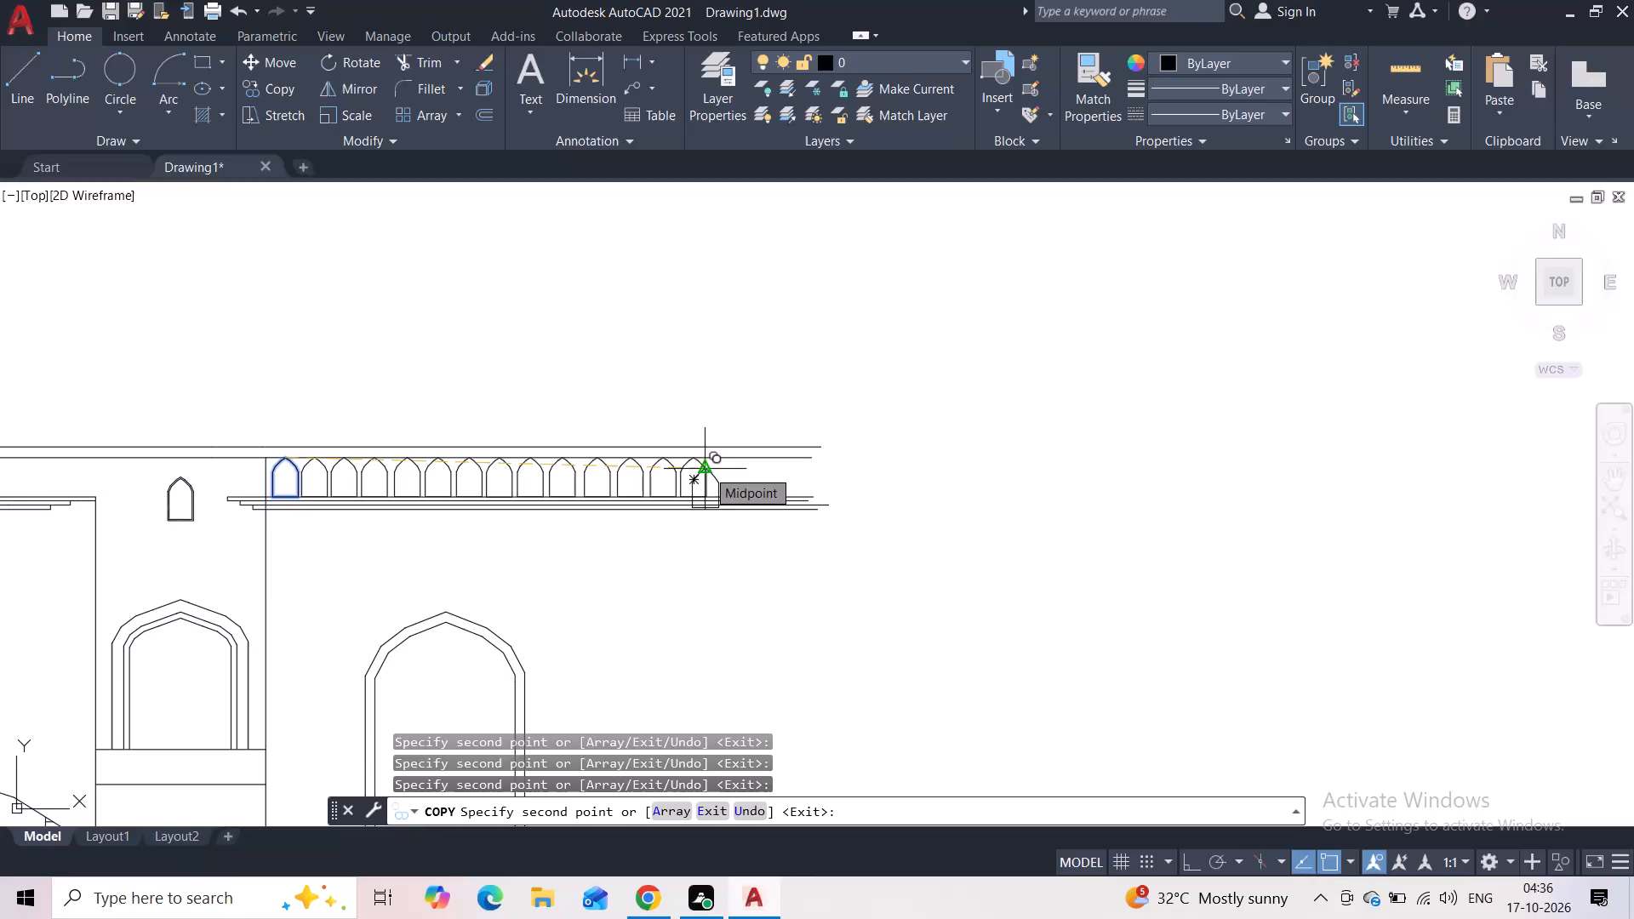
{"action": "scroll", "coordinate": [723, 459], "scroll_direction": "up", "scroll_amount": 3}
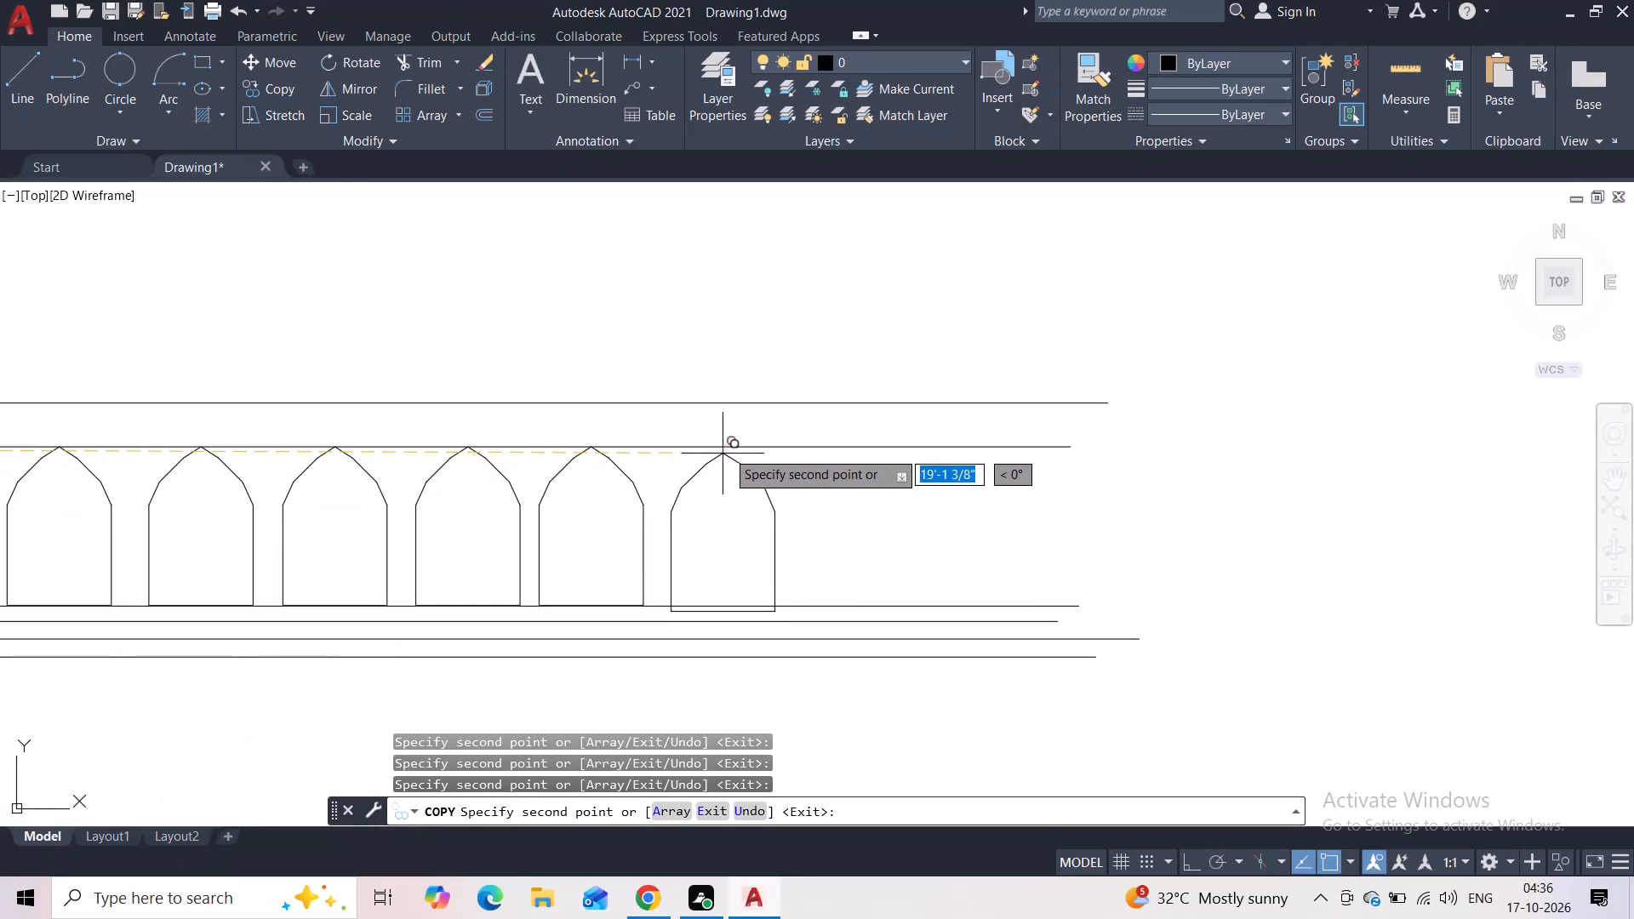
{"action": "left_click", "coordinate": [727, 448]}
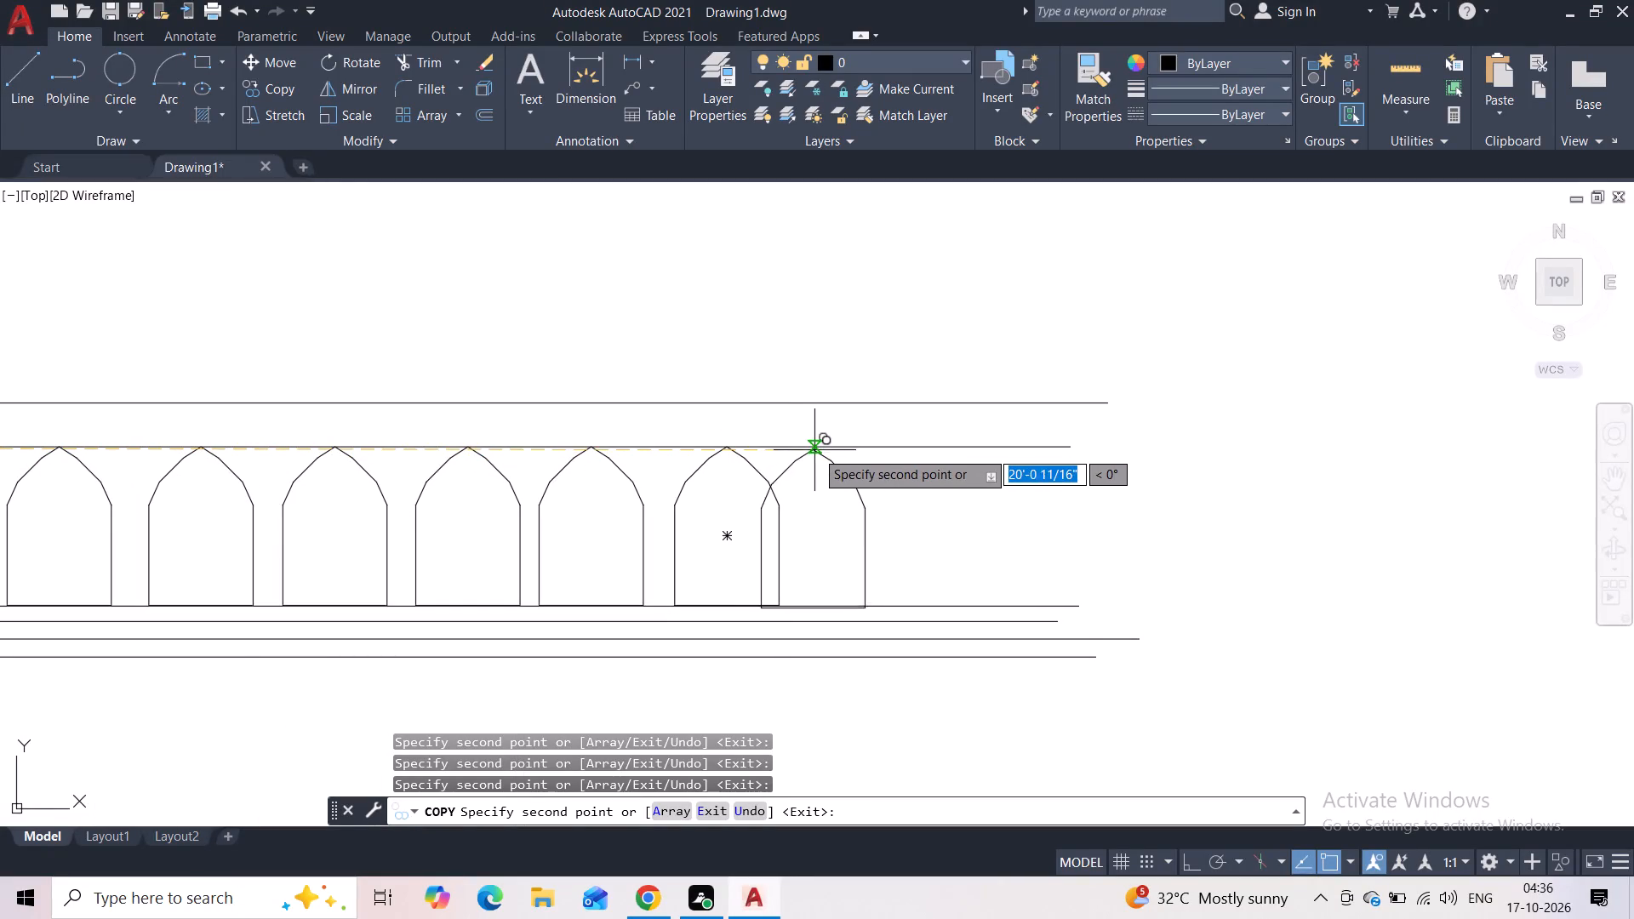
{"action": "left_click", "coordinate": [859, 449]}
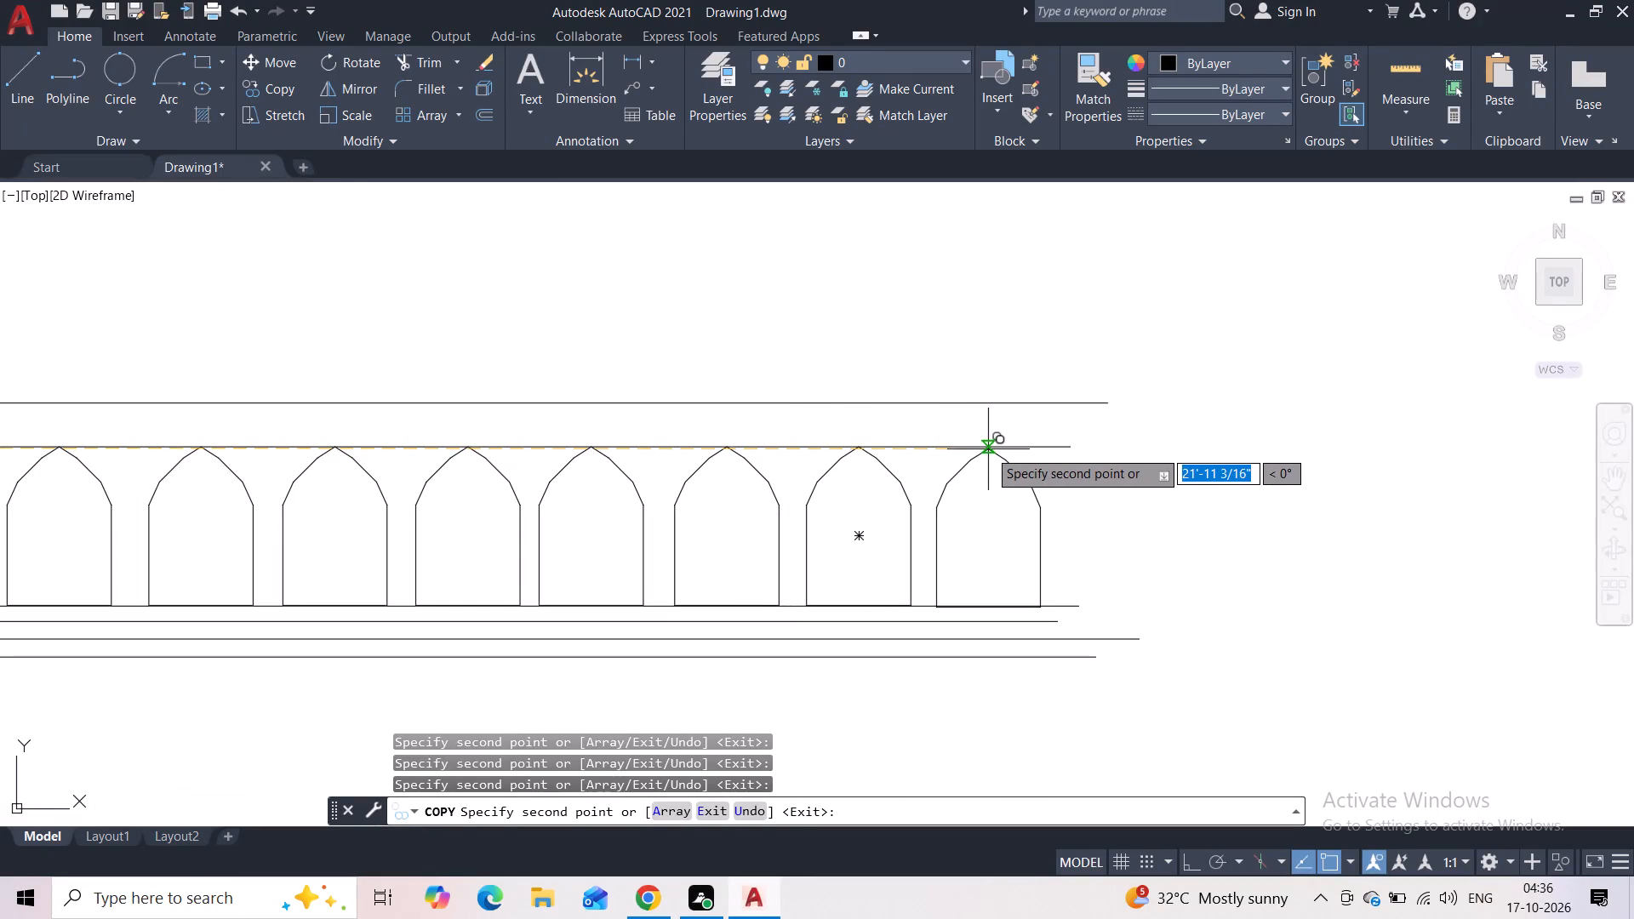
{"action": "left_click", "coordinate": [988, 449]}
{"action": "key", "text": "Escape"}
Draw a vertical line about 18'-8" upward from the open end of the right bay's parapet top line, with Ortho on.
{"action": "scroll", "coordinate": [1046, 441], "scroll_direction": "down", "scroll_amount": 5}
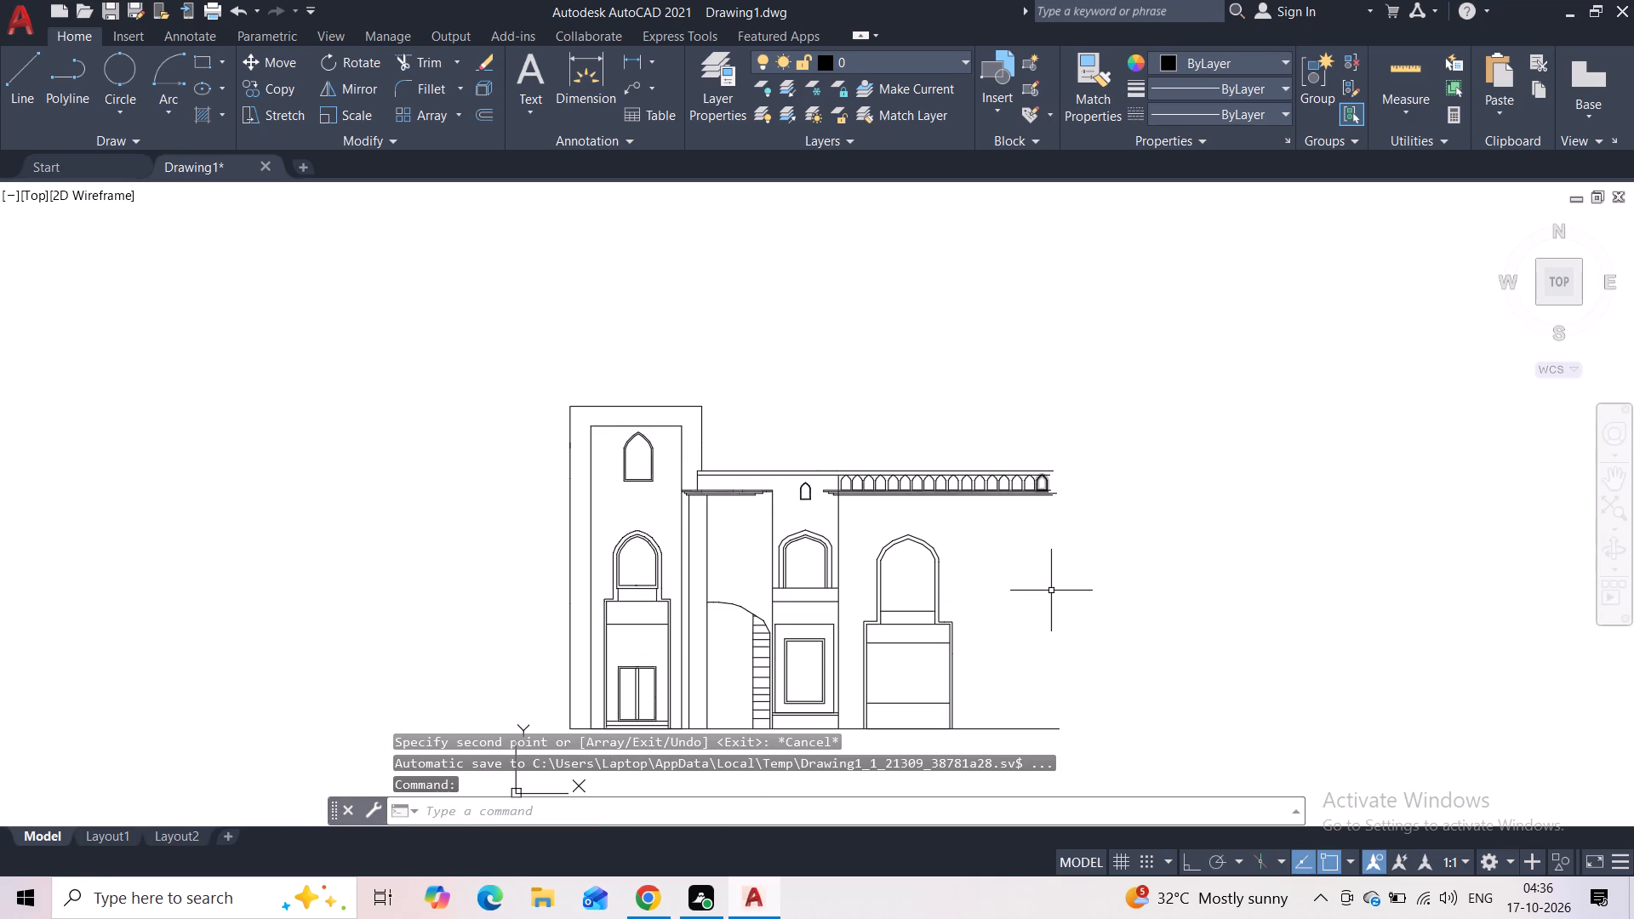
{"action": "scroll", "coordinate": [1033, 506], "scroll_direction": "up", "scroll_amount": 2}
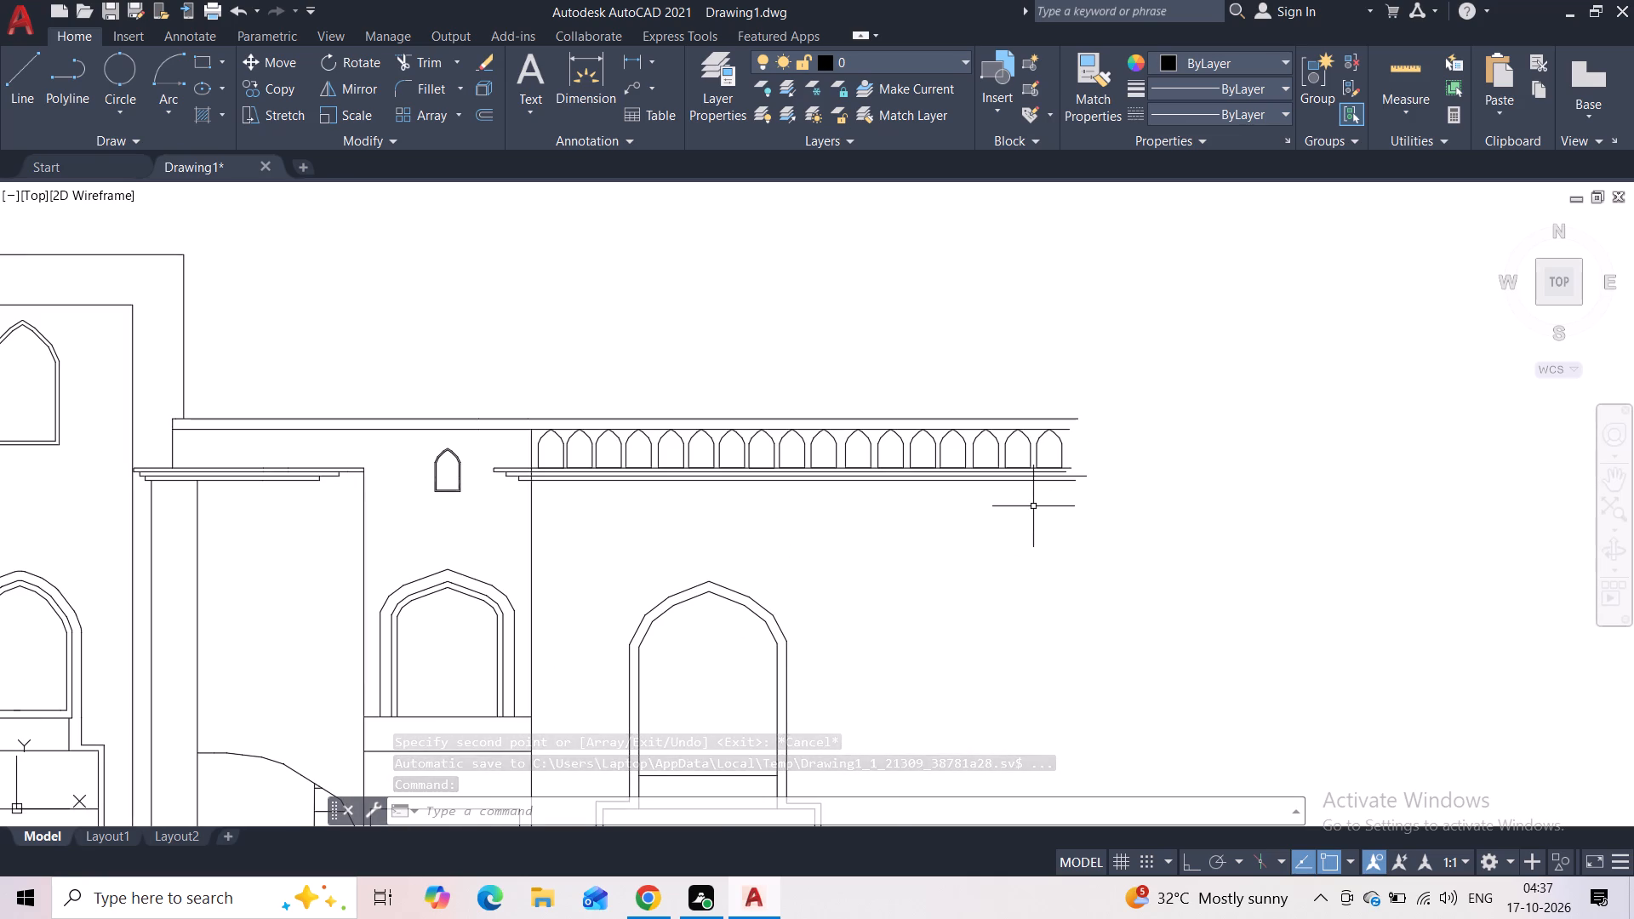
{"action": "scroll", "coordinate": [839, 575], "scroll_direction": "down", "scroll_amount": 1}
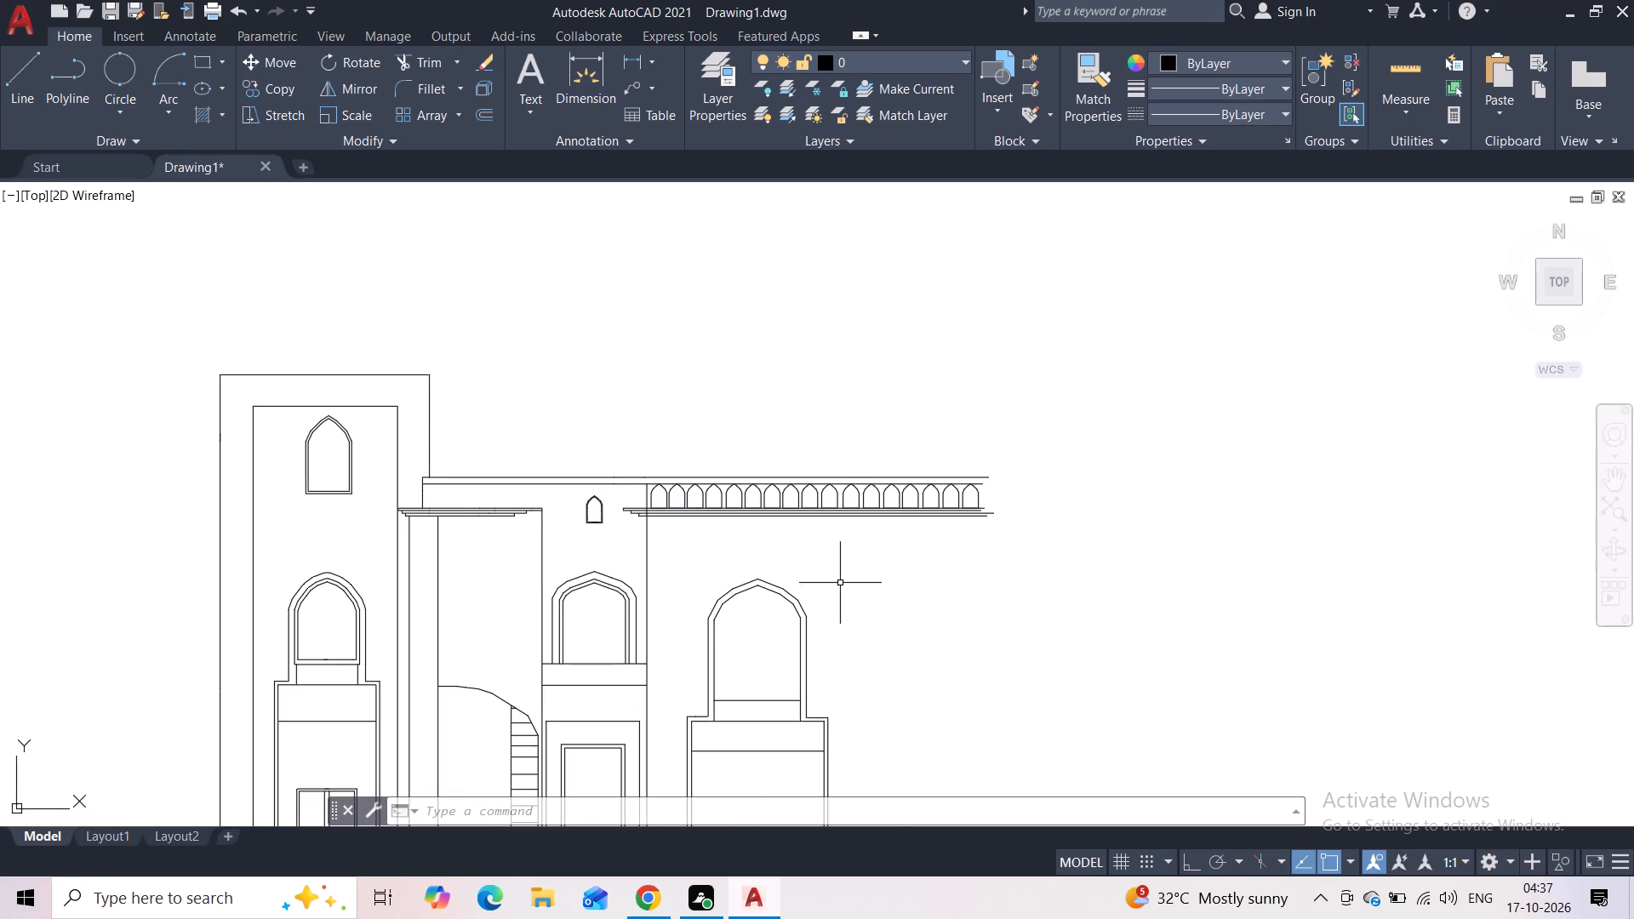
{"action": "middle_click_drag", "start_coordinate": [840, 588], "coordinate": [747, 486]}
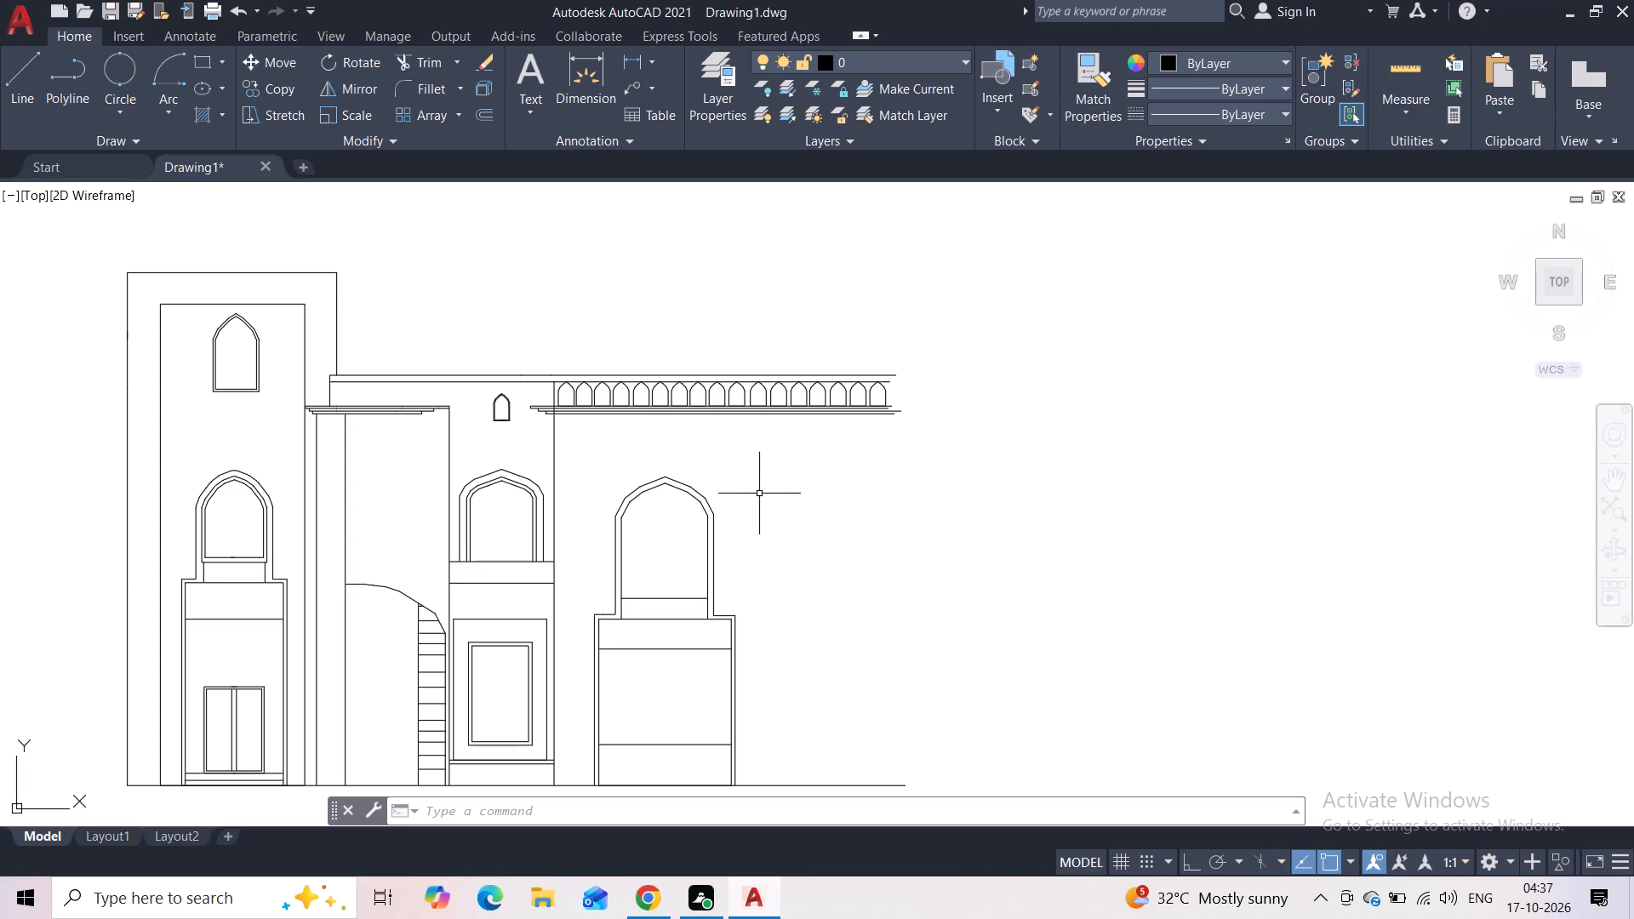
{"action": "scroll", "coordinate": [803, 471], "scroll_direction": "down", "scroll_amount": 1}
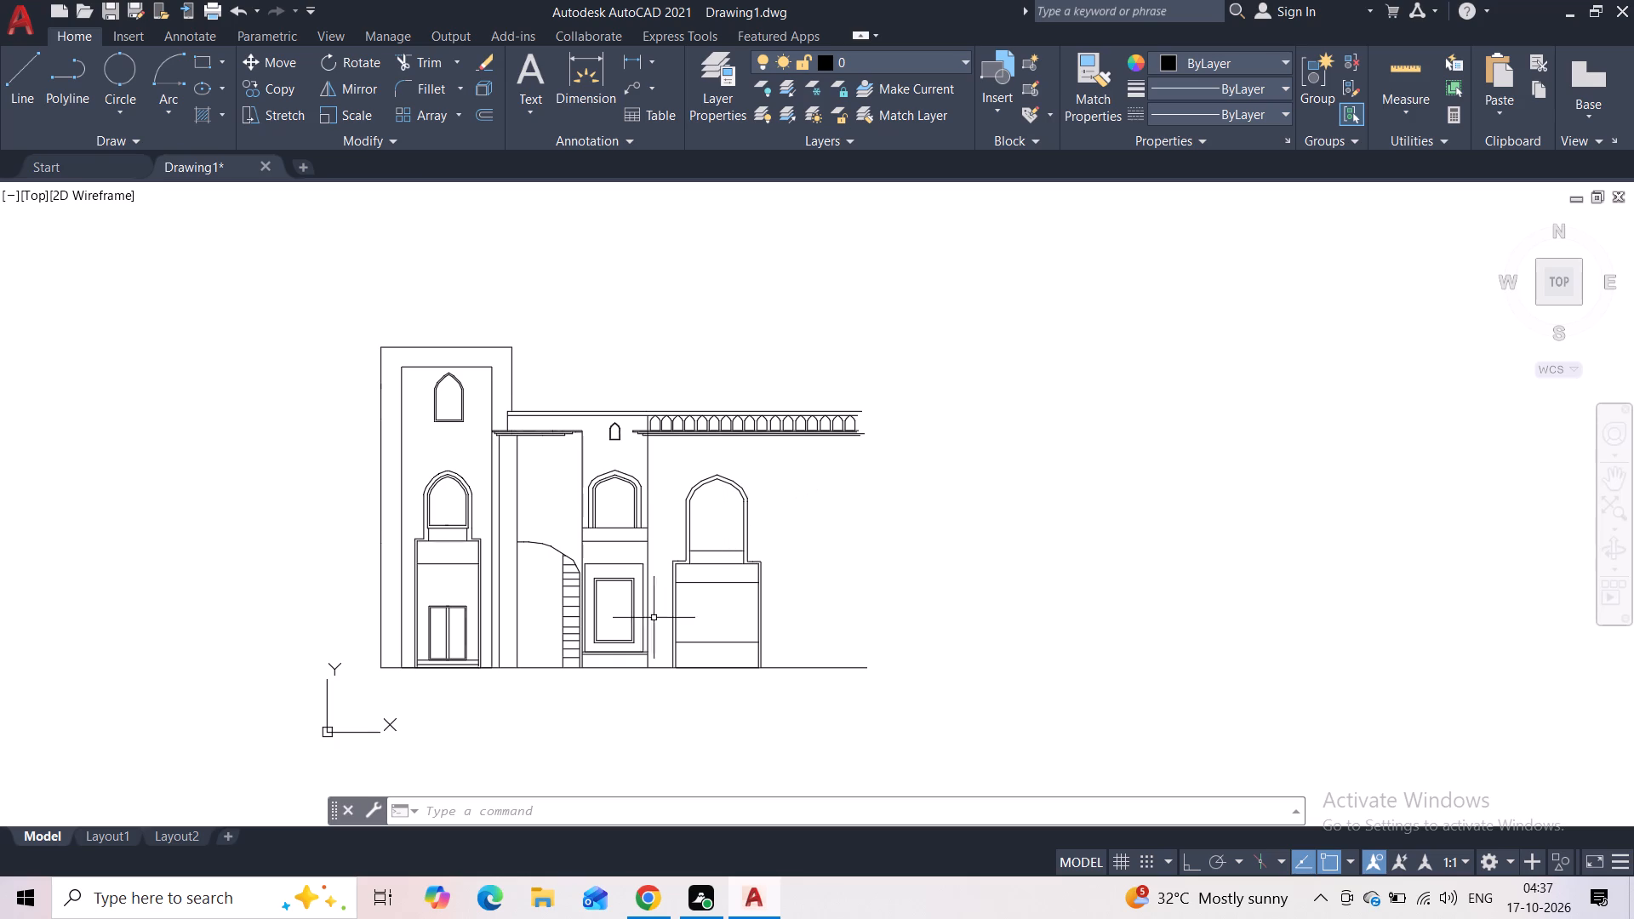
{"action": "middle_click_drag", "start_coordinate": [840, 492], "coordinate": [722, 577]}
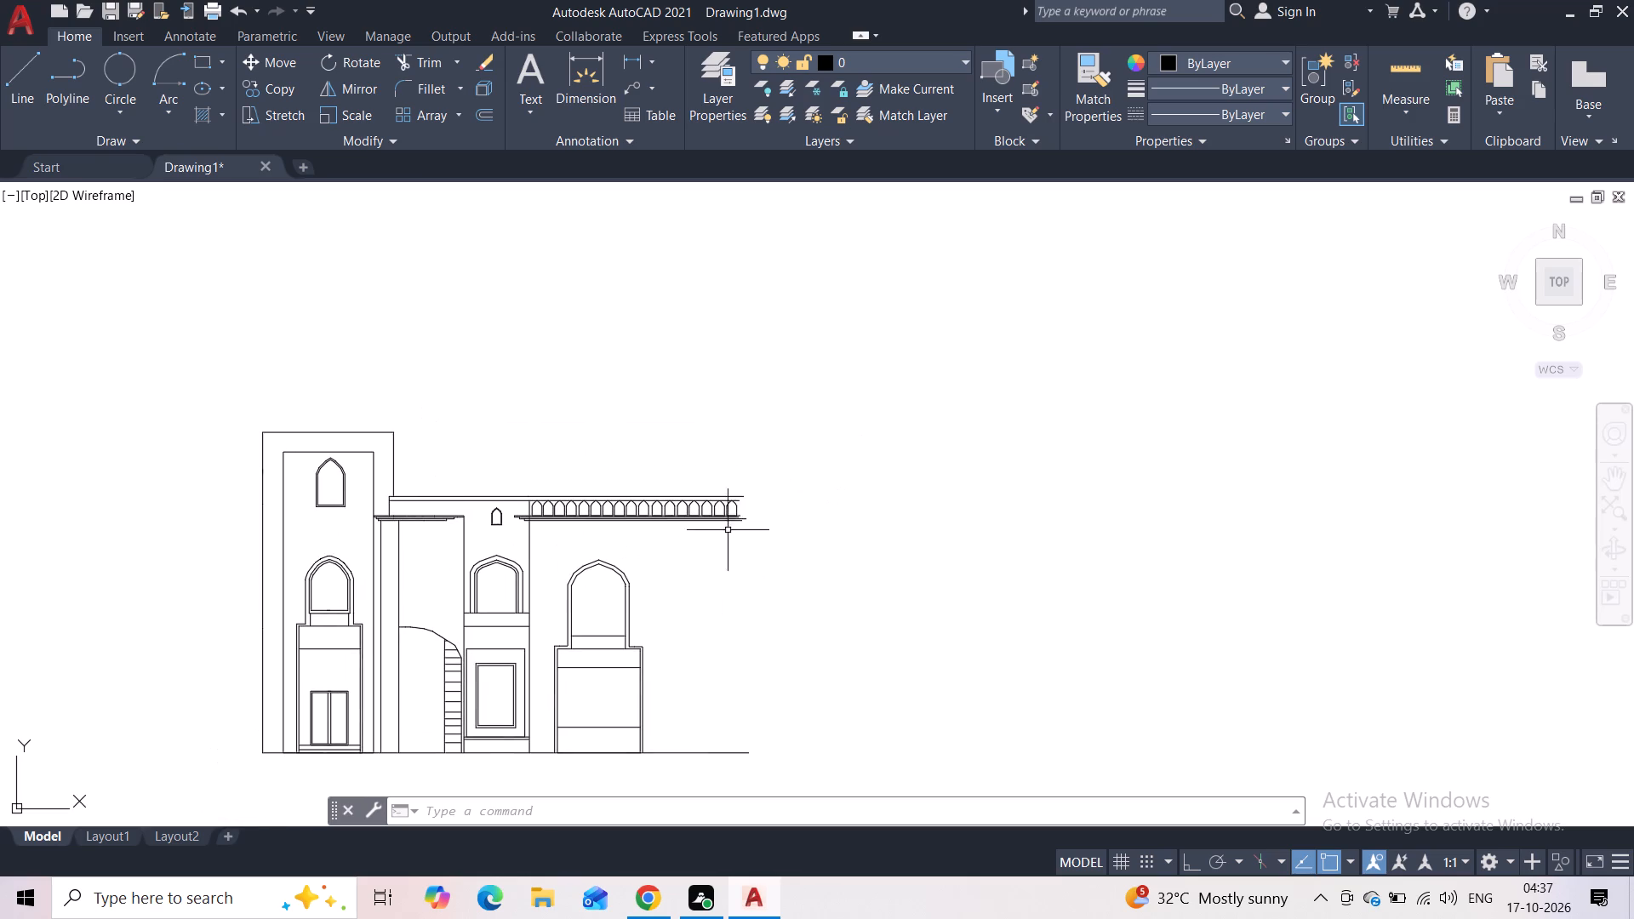
{"action": "left_click", "coordinate": [7, 88]}
{"action": "scroll", "coordinate": [699, 530], "scroll_direction": "up", "scroll_amount": 2}
{"action": "left_click", "coordinate": [810, 447]}
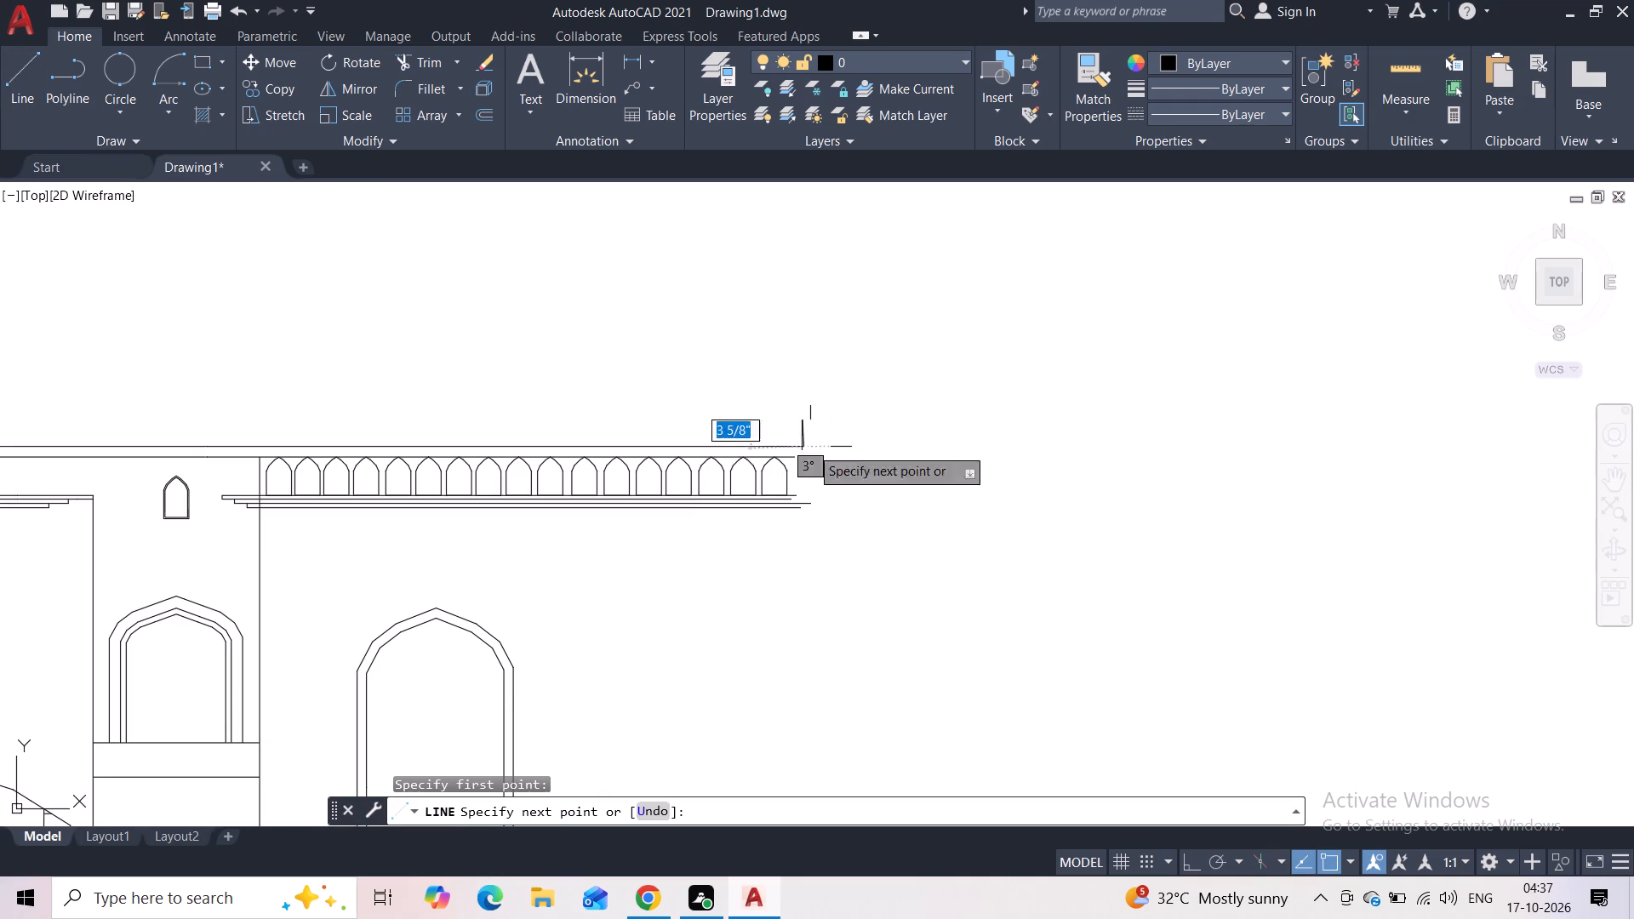
{"action": "middle_click_drag", "start_coordinate": [799, 366], "coordinate": [813, 550]}
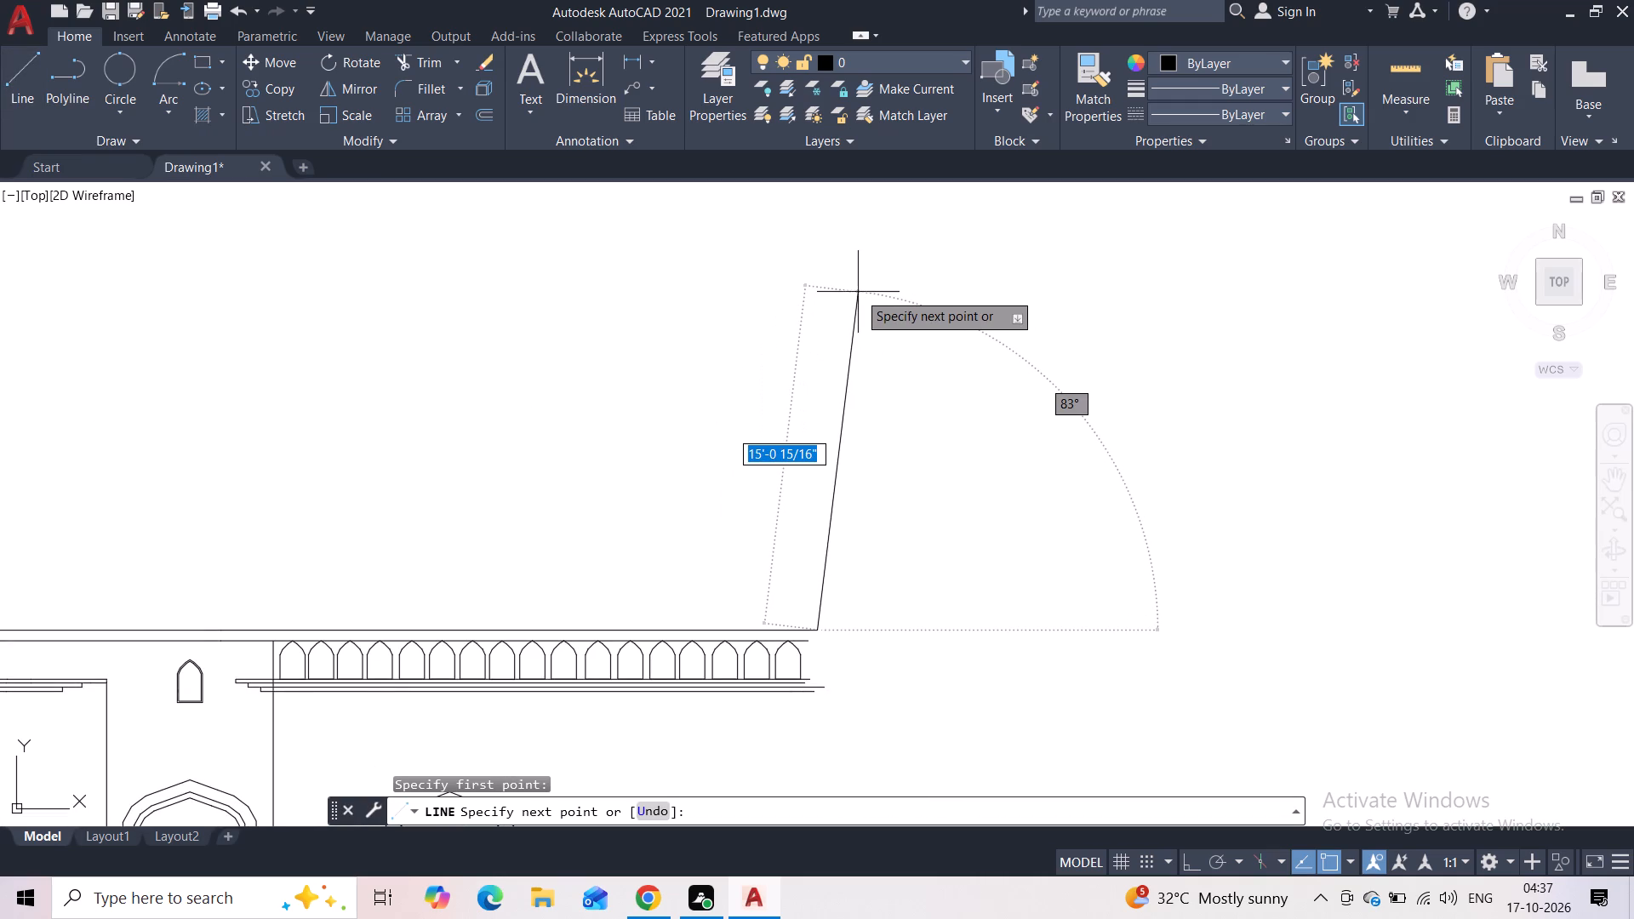
{"action": "key", "text": "F8"}
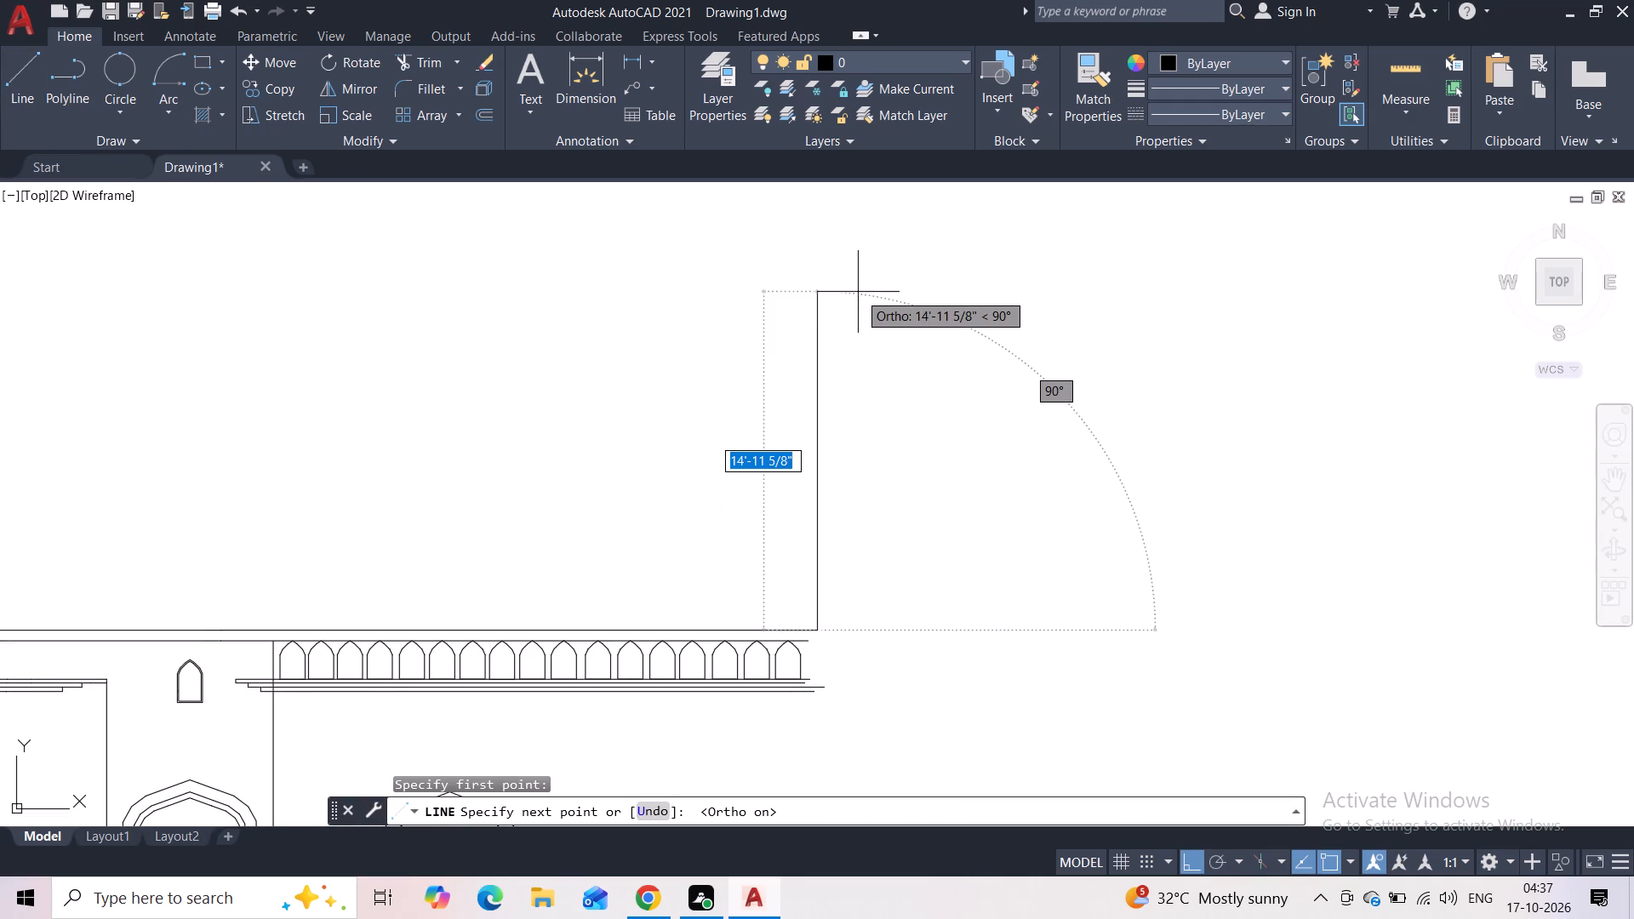
{"action": "left_click", "coordinate": [831, 208]}
{"action": "key", "text": "Escape"}
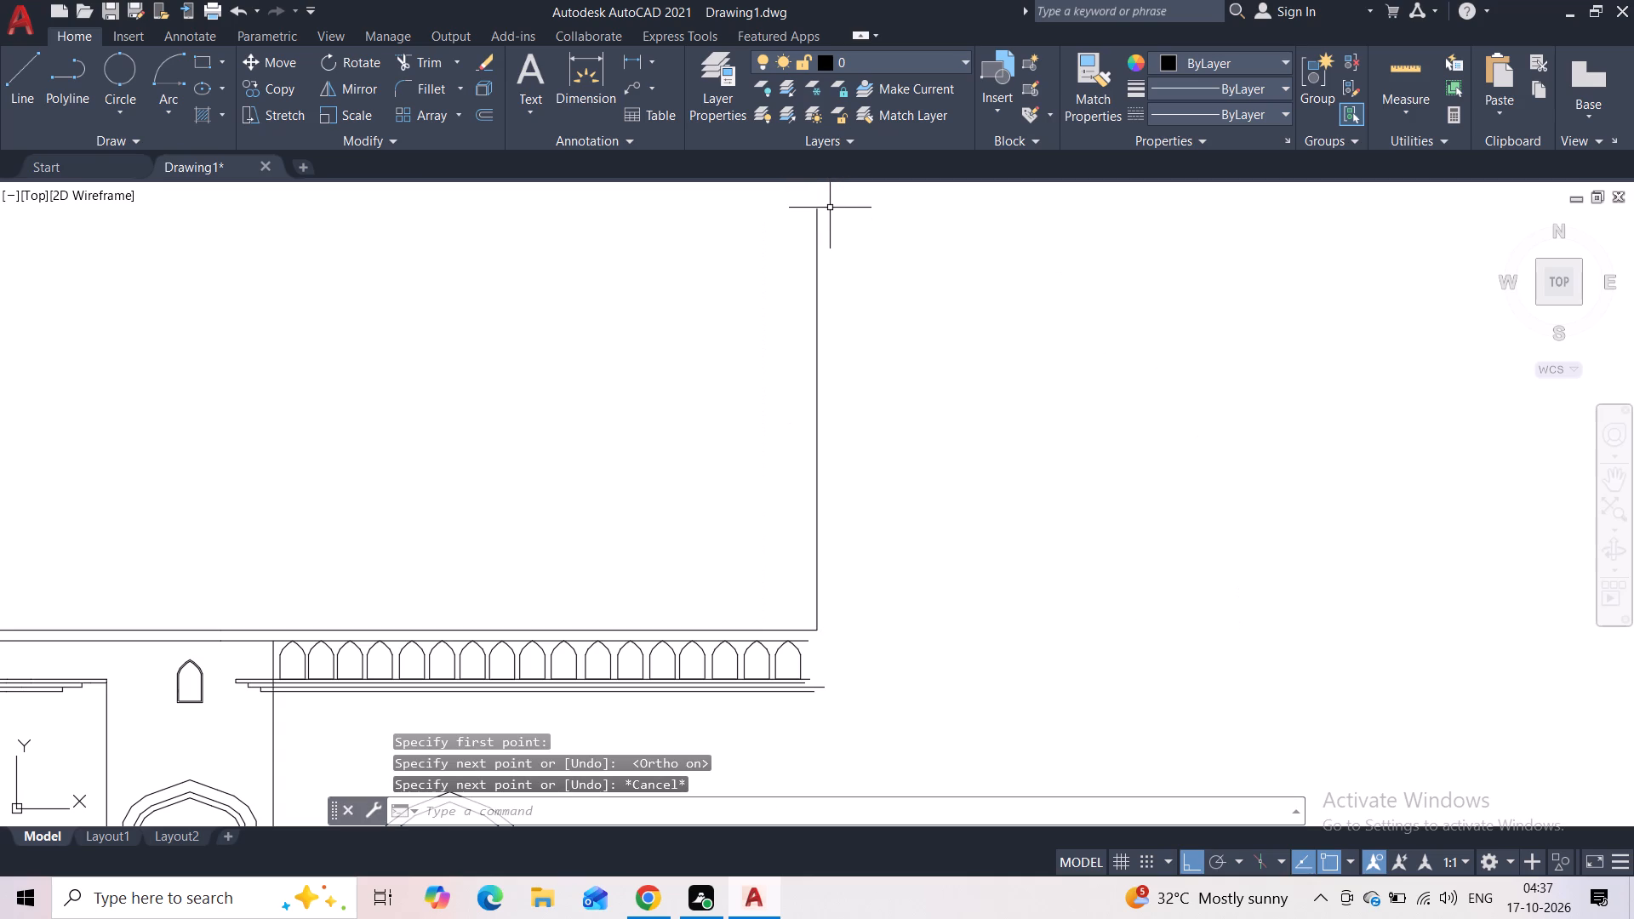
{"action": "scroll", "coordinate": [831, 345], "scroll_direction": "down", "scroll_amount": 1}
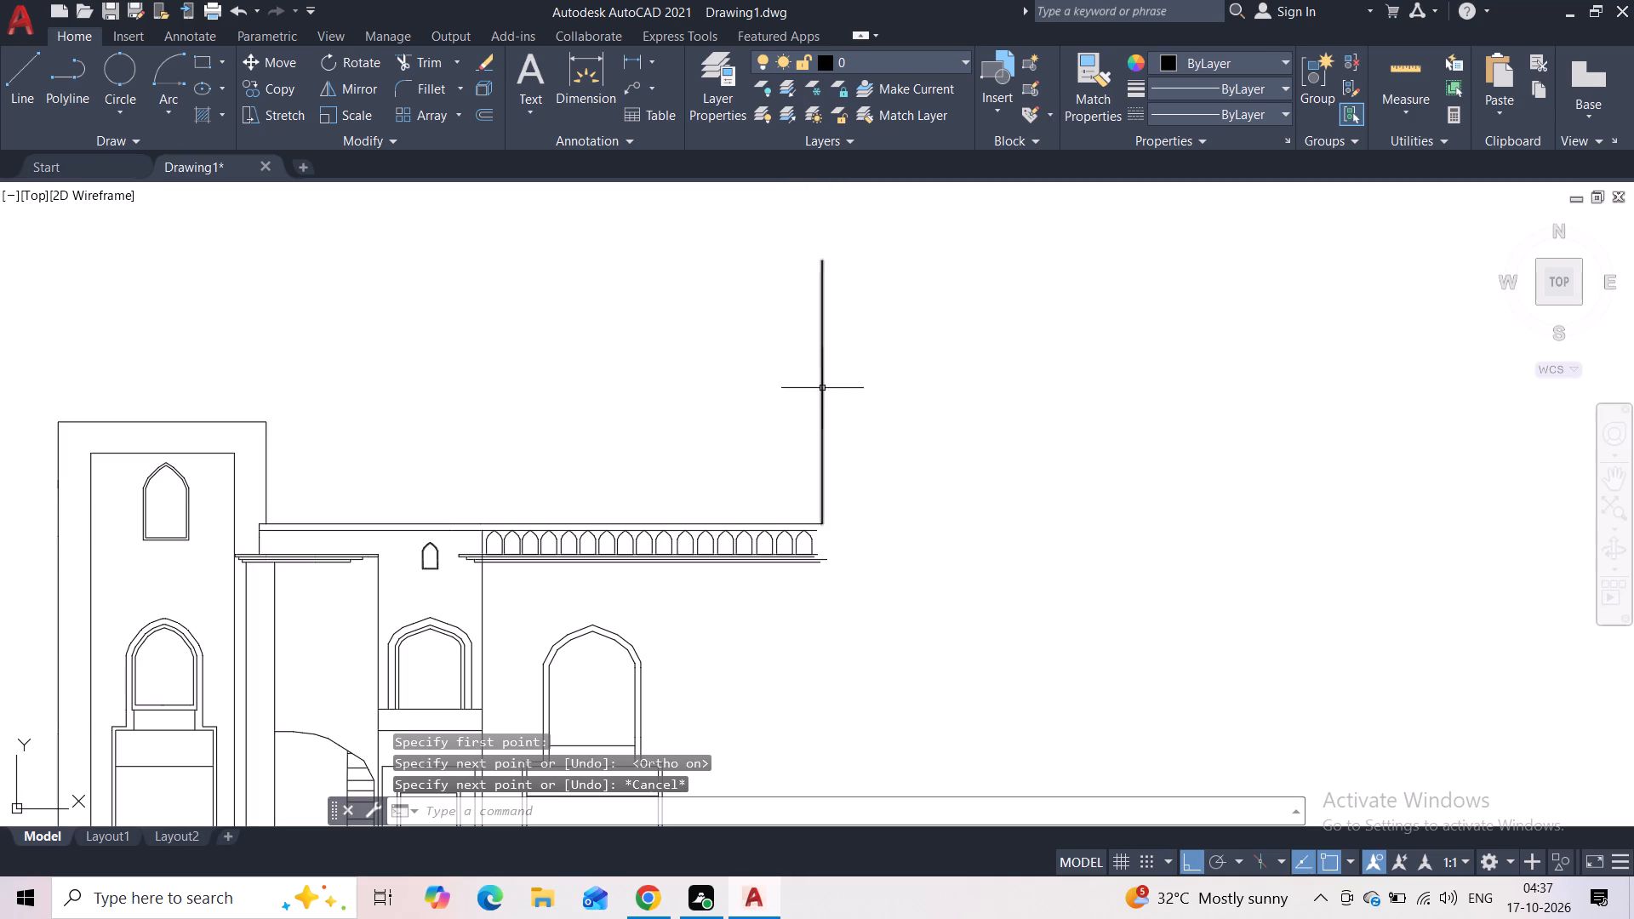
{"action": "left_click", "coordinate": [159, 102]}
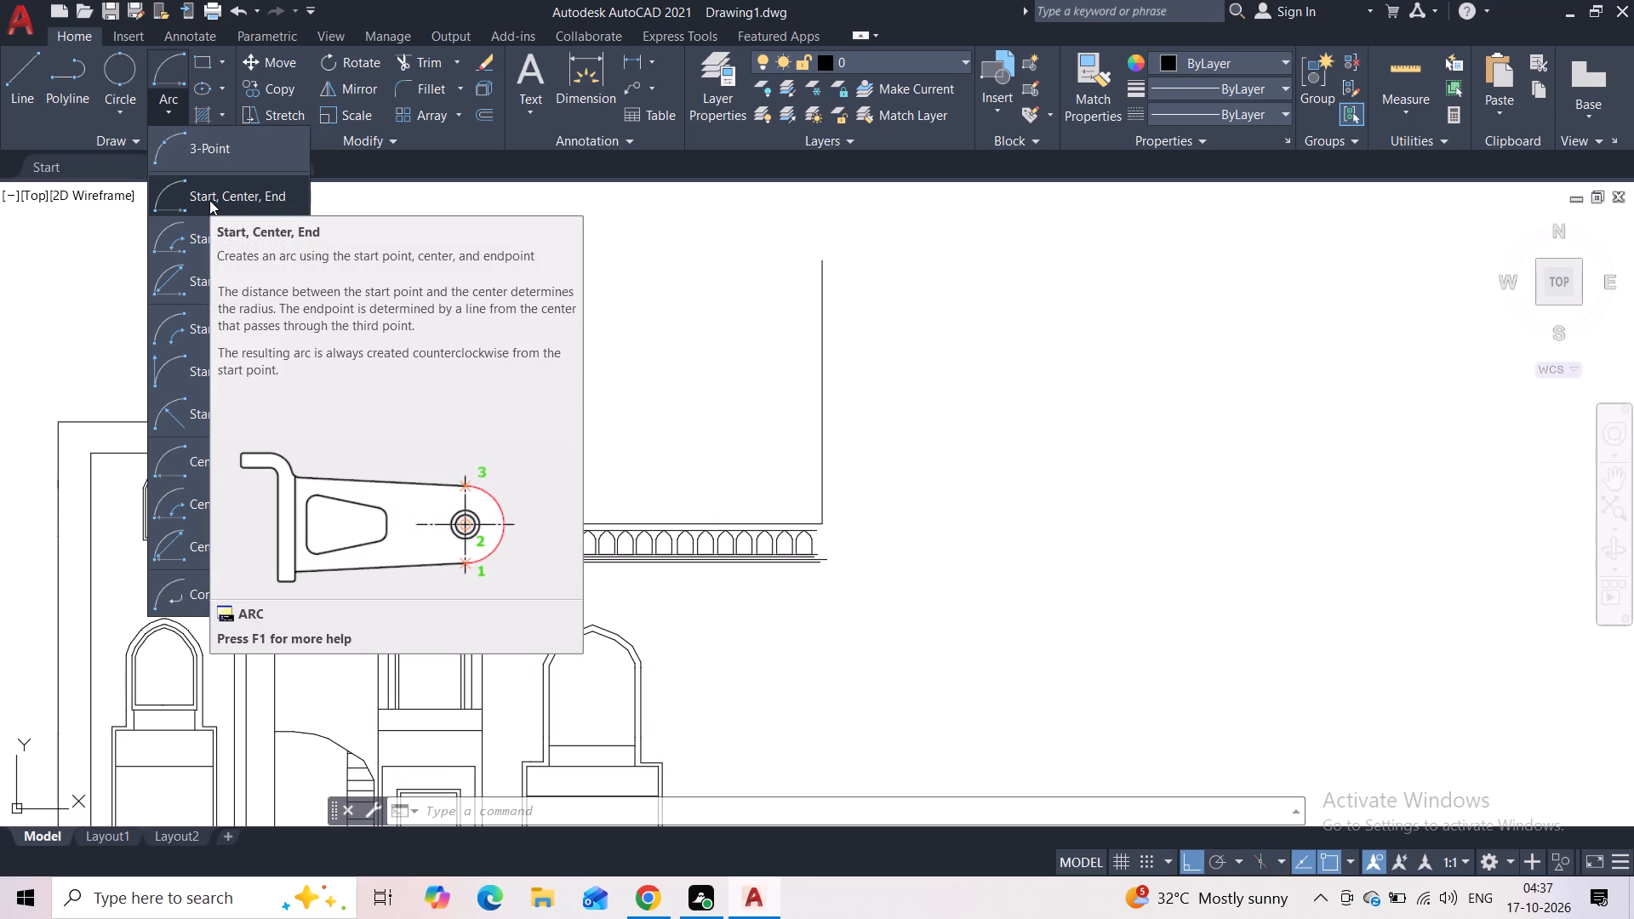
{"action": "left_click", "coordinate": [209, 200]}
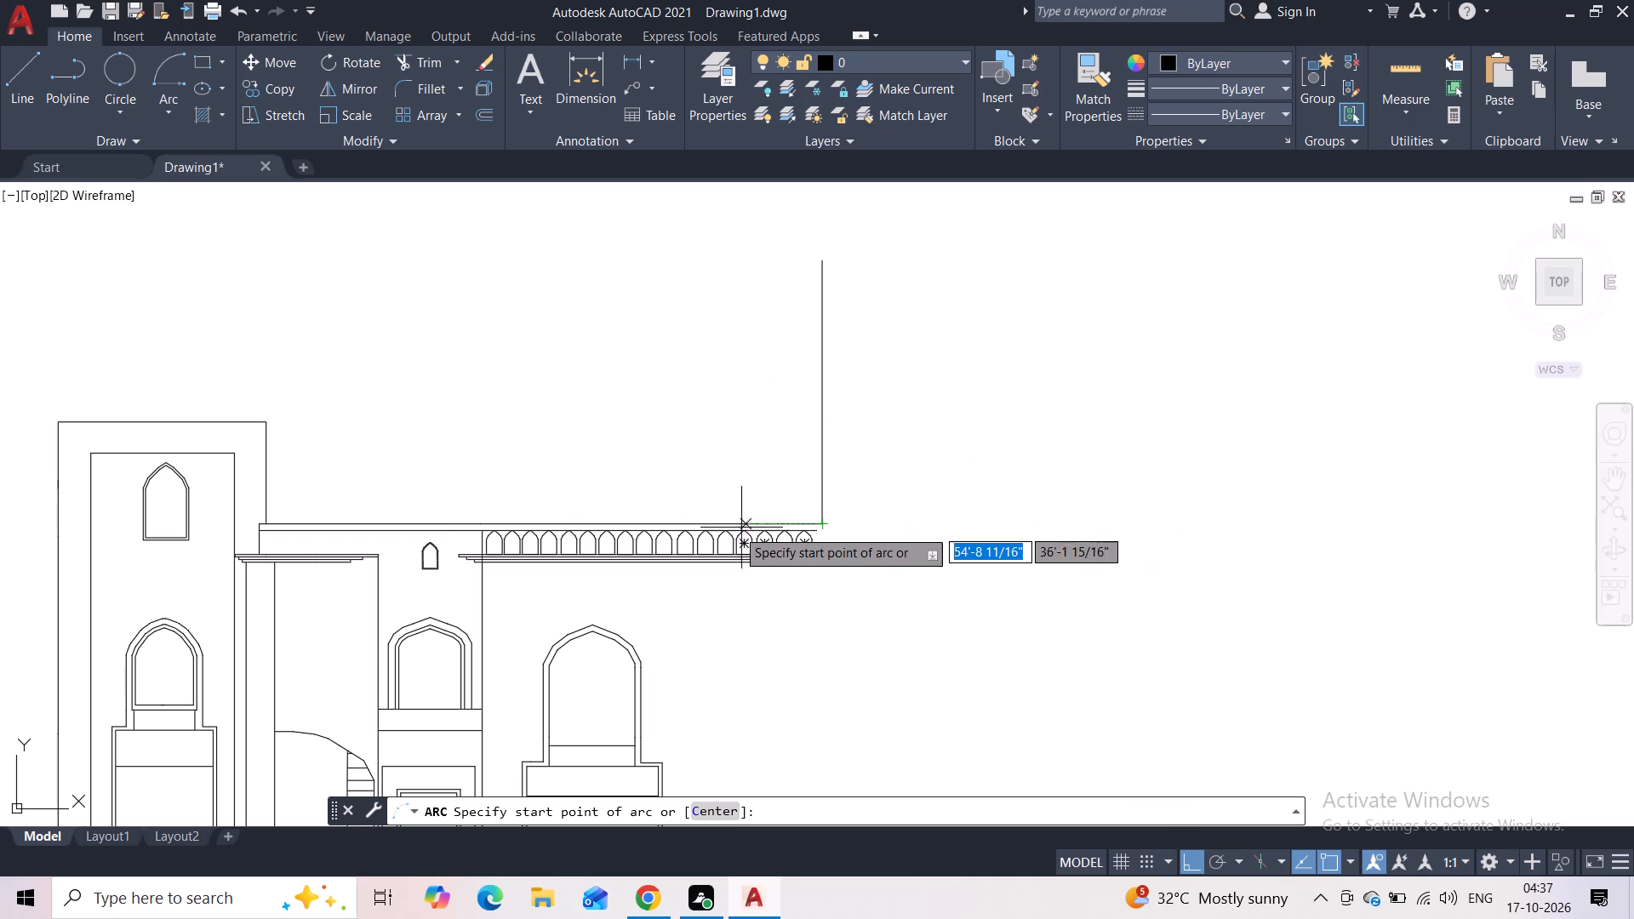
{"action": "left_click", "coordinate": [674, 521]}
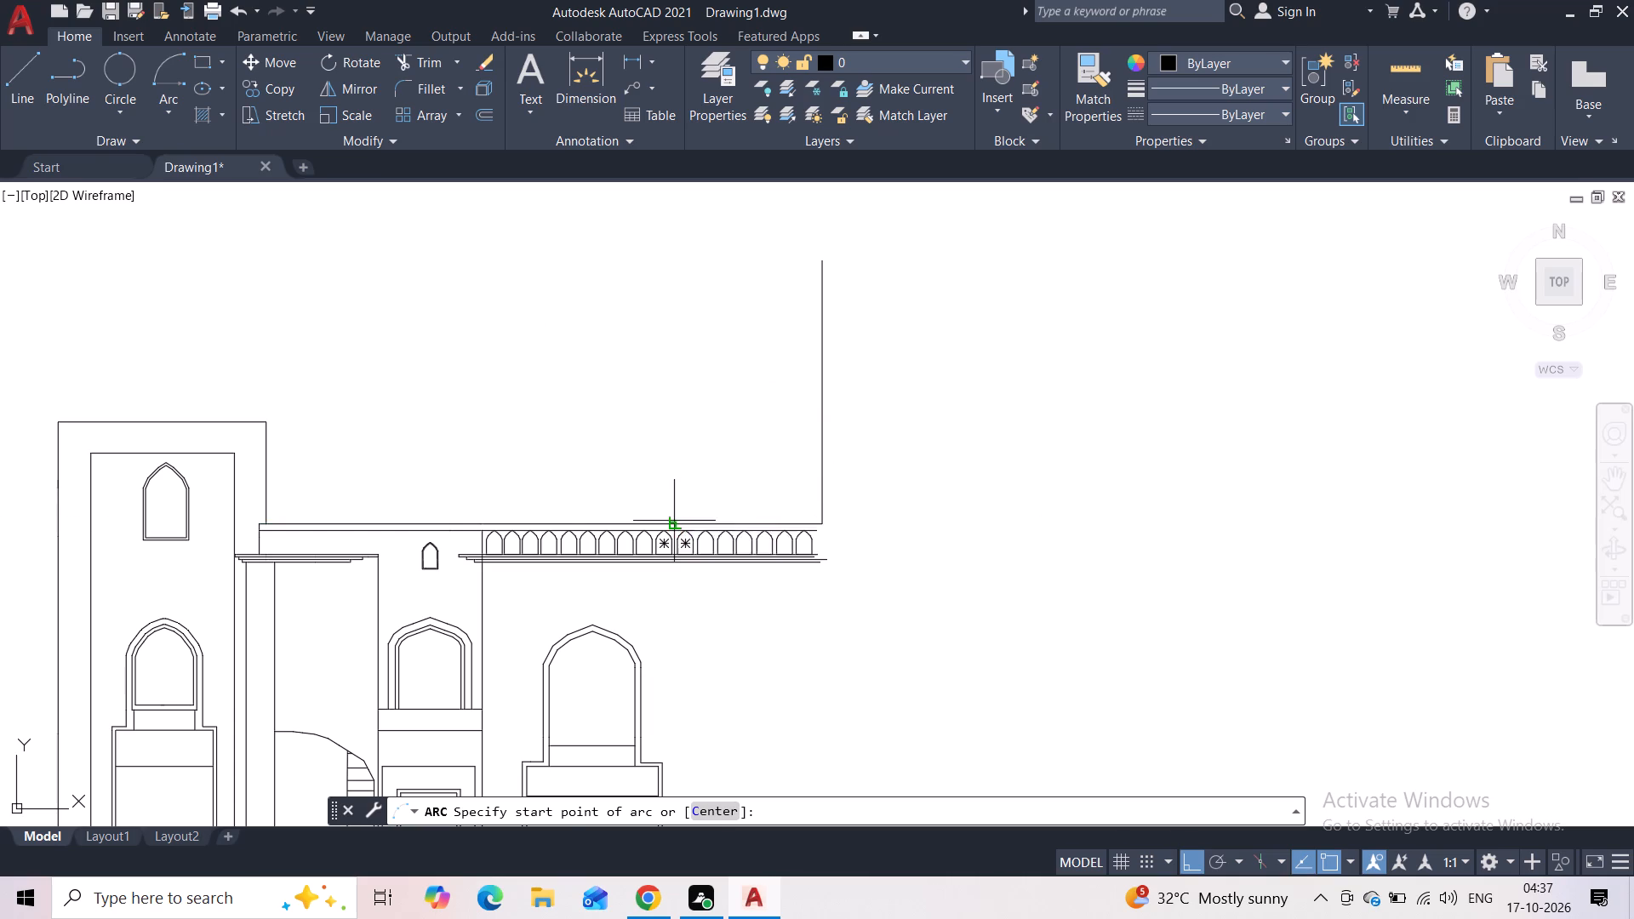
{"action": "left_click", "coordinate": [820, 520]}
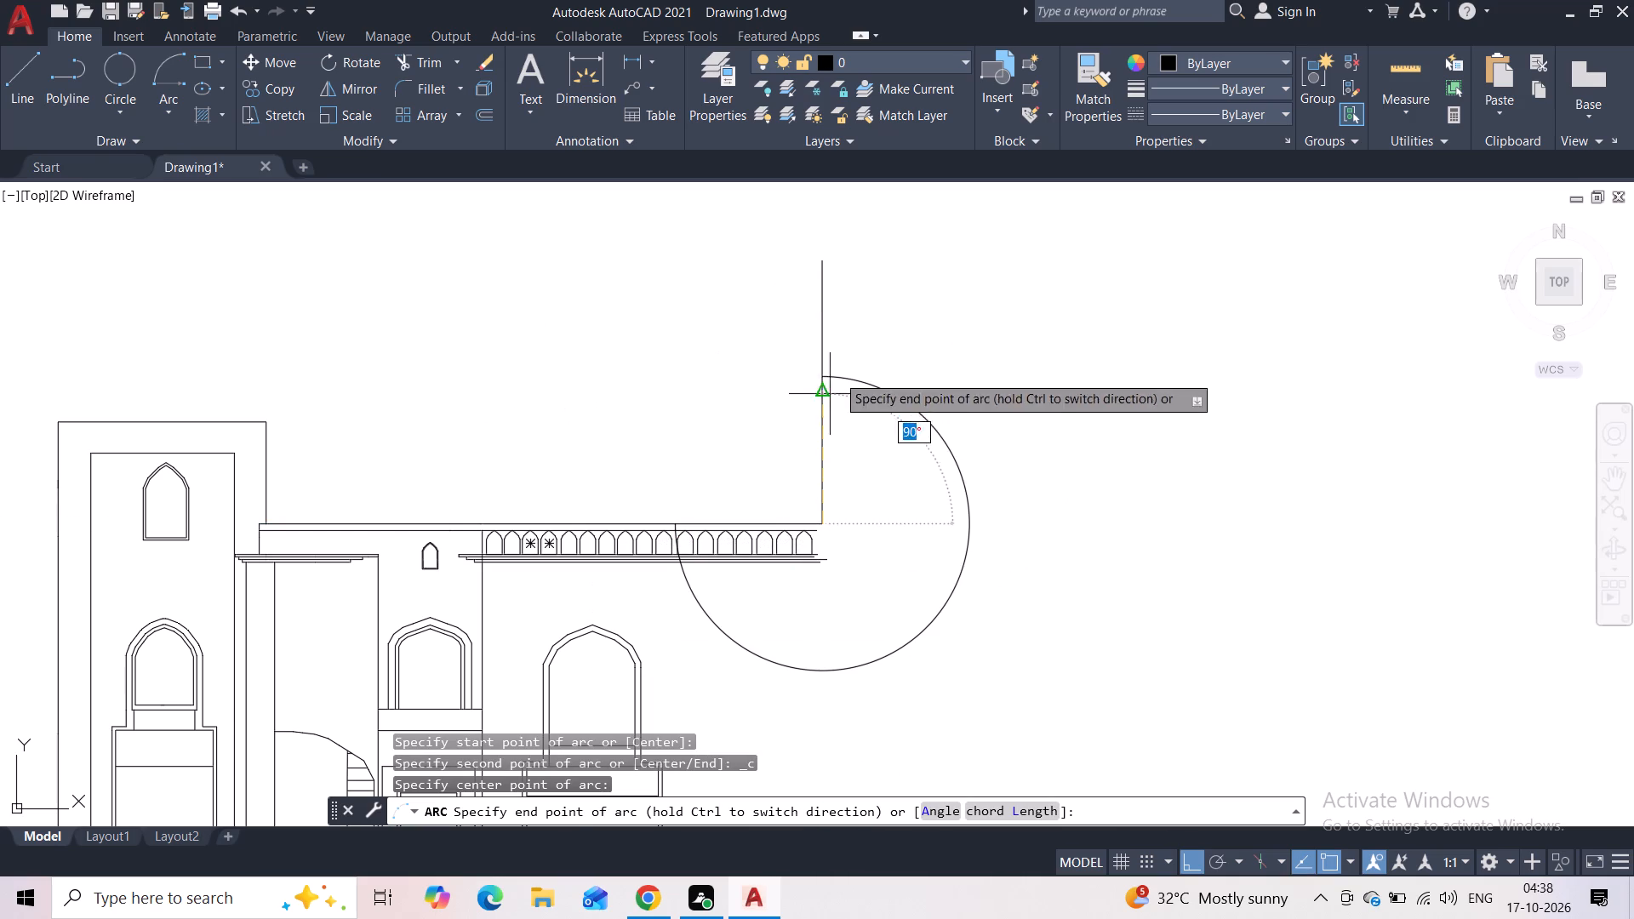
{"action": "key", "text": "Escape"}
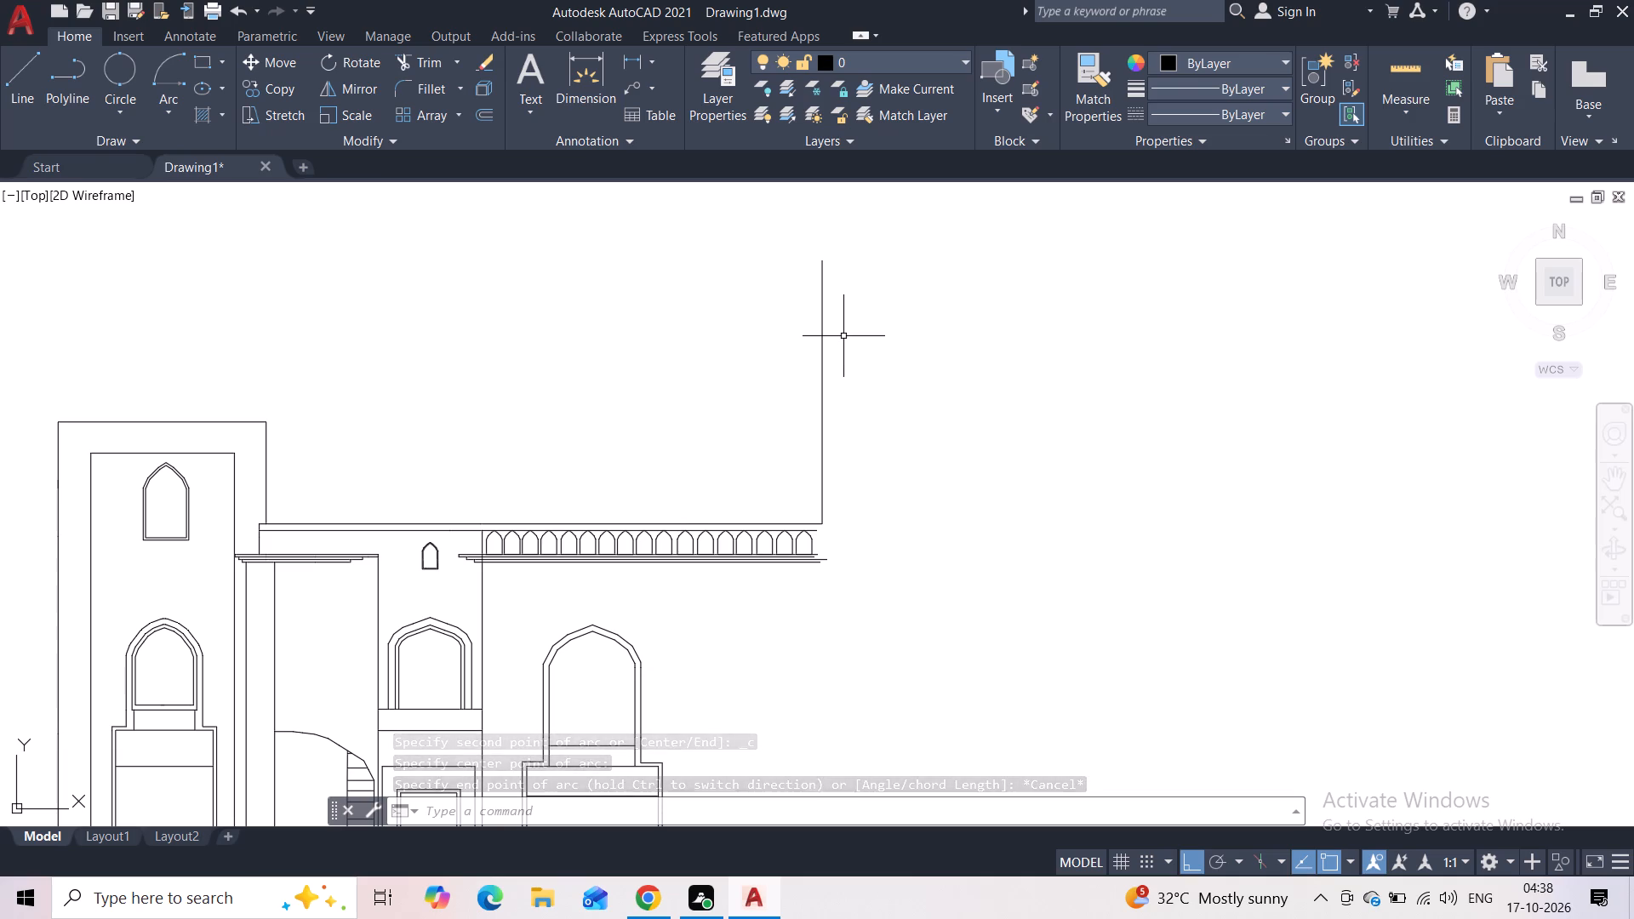
Draw a step on the right bay's parapet top line, rising about 9" and running horizontally to the tall vertical line.
{"action": "left_click", "coordinate": [28, 100]}
{"action": "scroll", "coordinate": [643, 520], "scroll_direction": "up", "scroll_amount": 3}
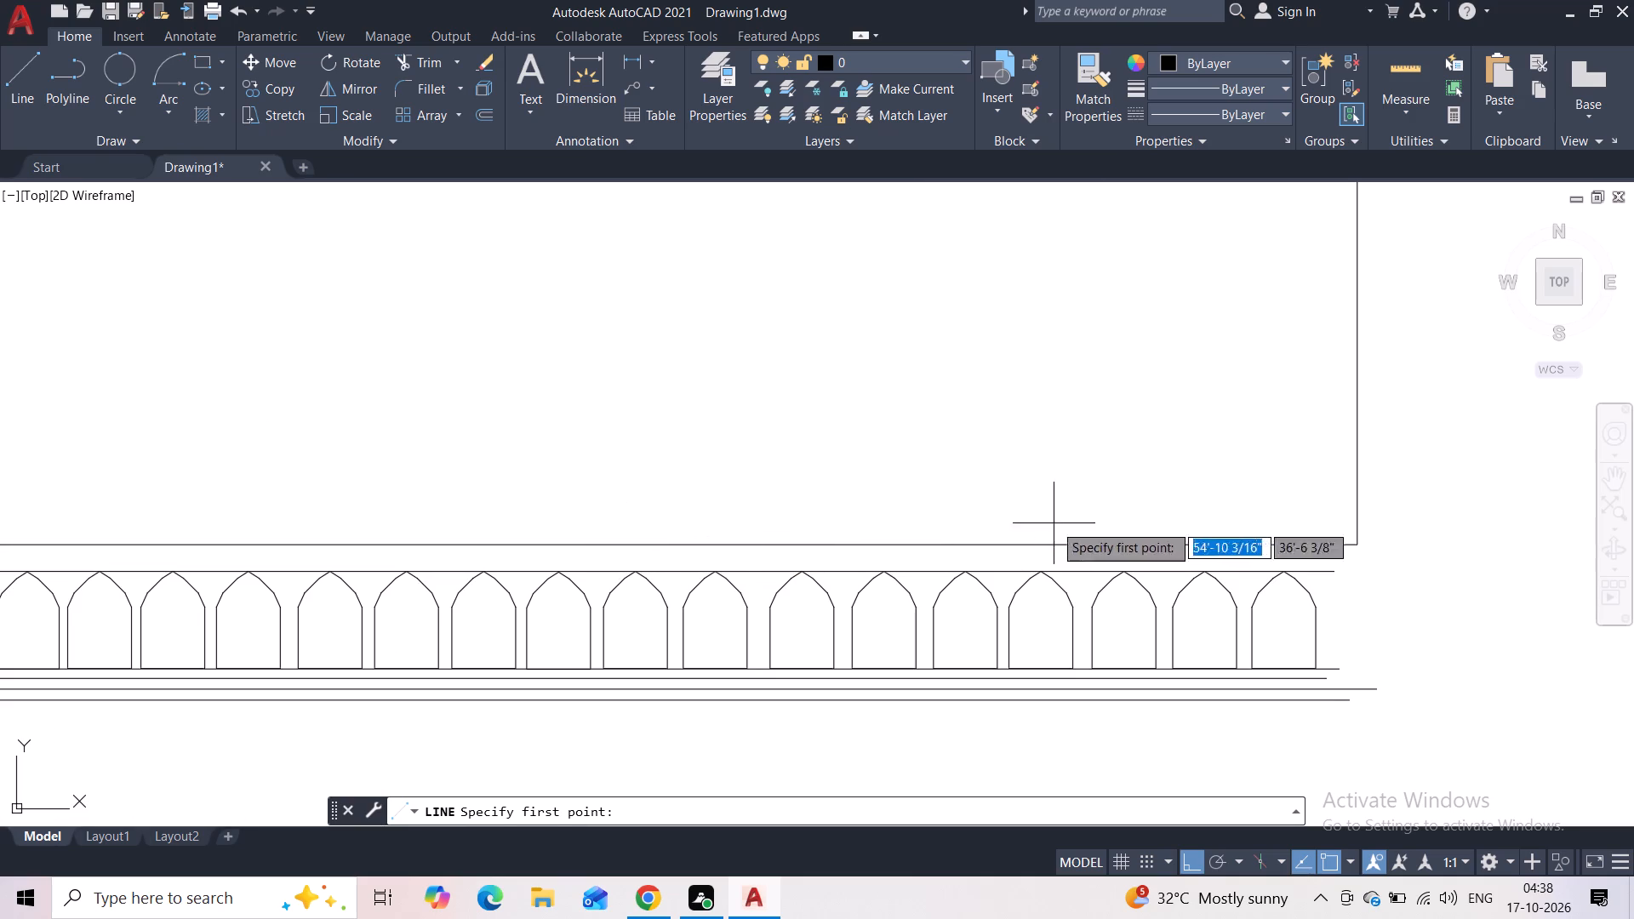
{"action": "scroll", "coordinate": [464, 532], "scroll_direction": "down", "scroll_amount": 3}
{"action": "scroll", "coordinate": [493, 527], "scroll_direction": "up", "scroll_amount": 3}
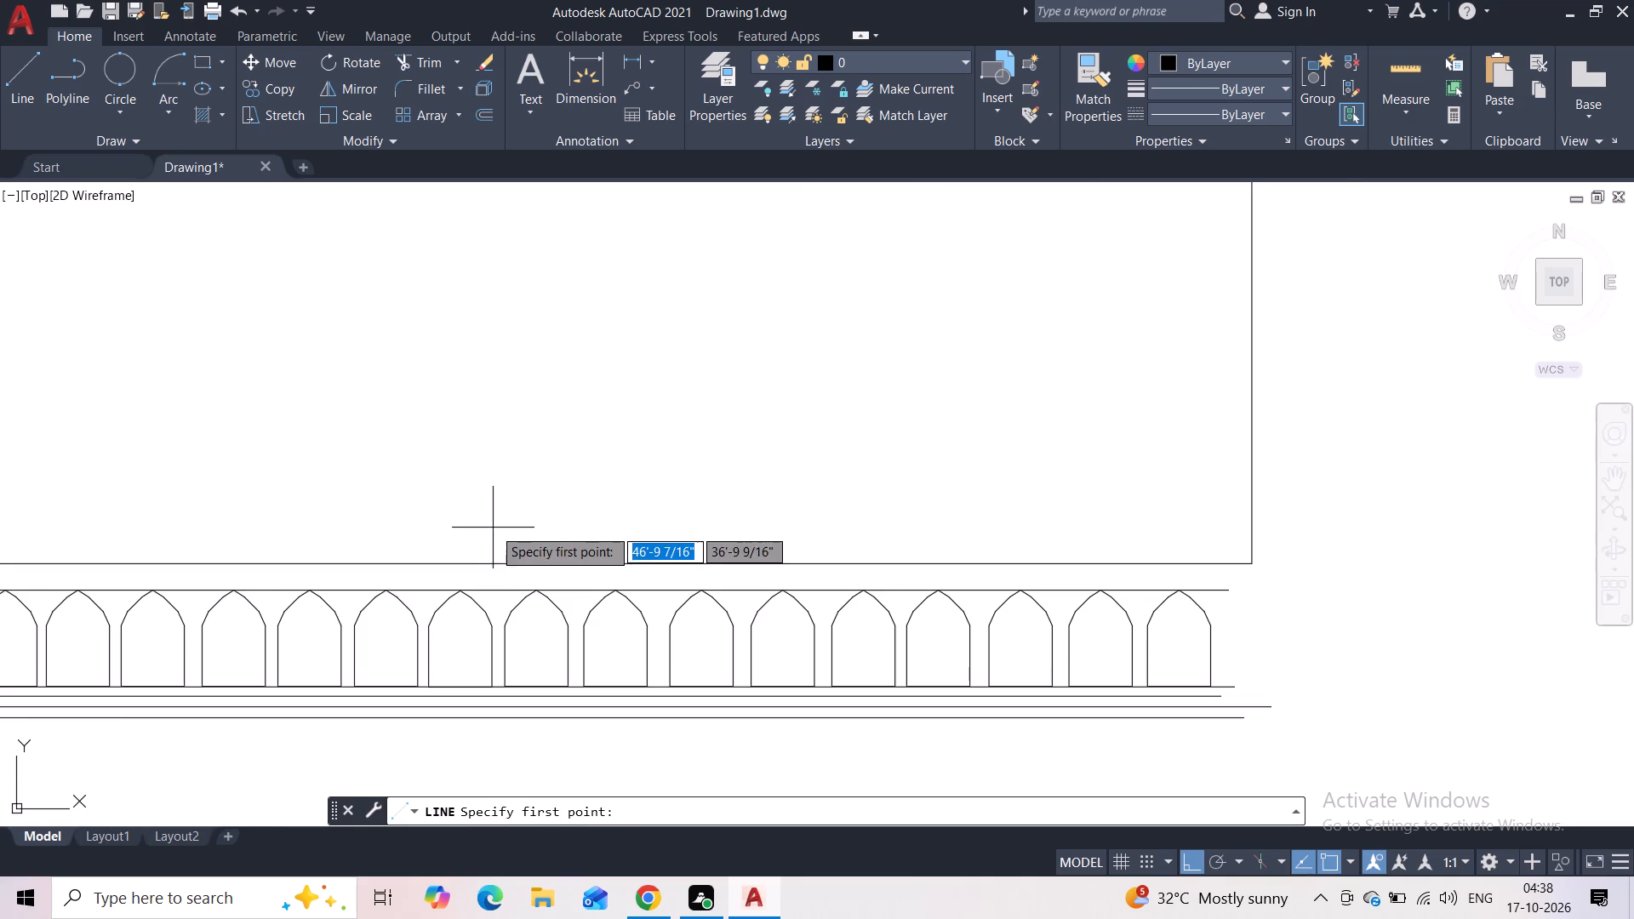
{"action": "left_click", "coordinate": [492, 560]}
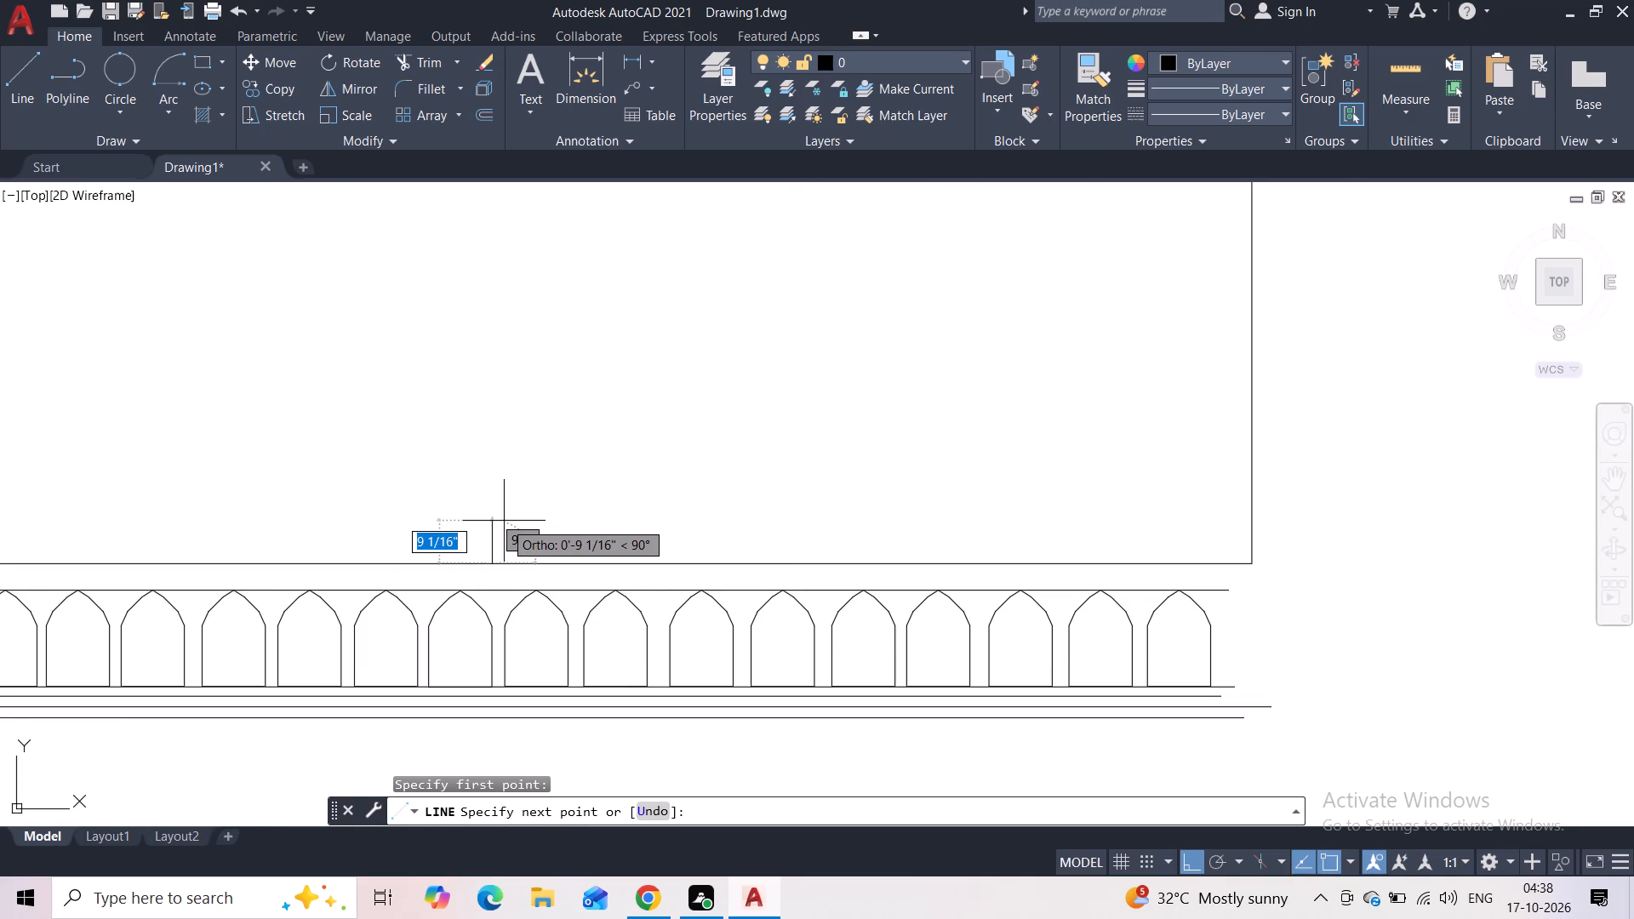
{"action": "left_click", "coordinate": [504, 521]}
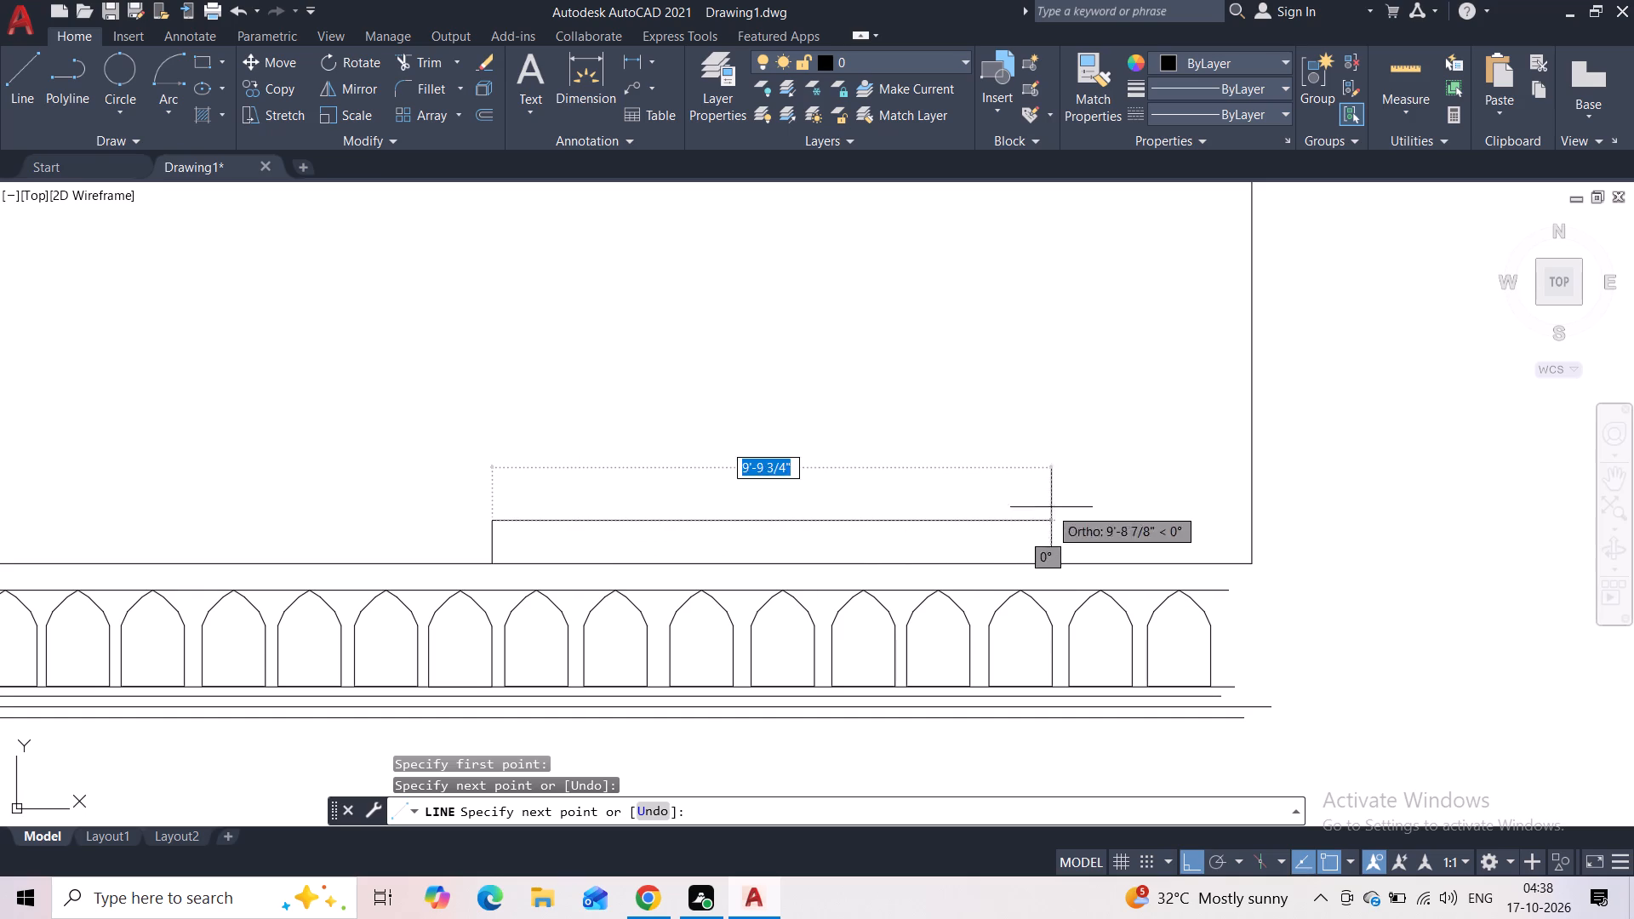
{"action": "left_click", "coordinate": [1248, 522]}
{"action": "key", "text": "Escape"}
Widen the step by moving its short end line outward along the parapet and joining it to the step's top line.
{"action": "scroll", "coordinate": [1012, 454], "scroll_direction": "down", "scroll_amount": 2}
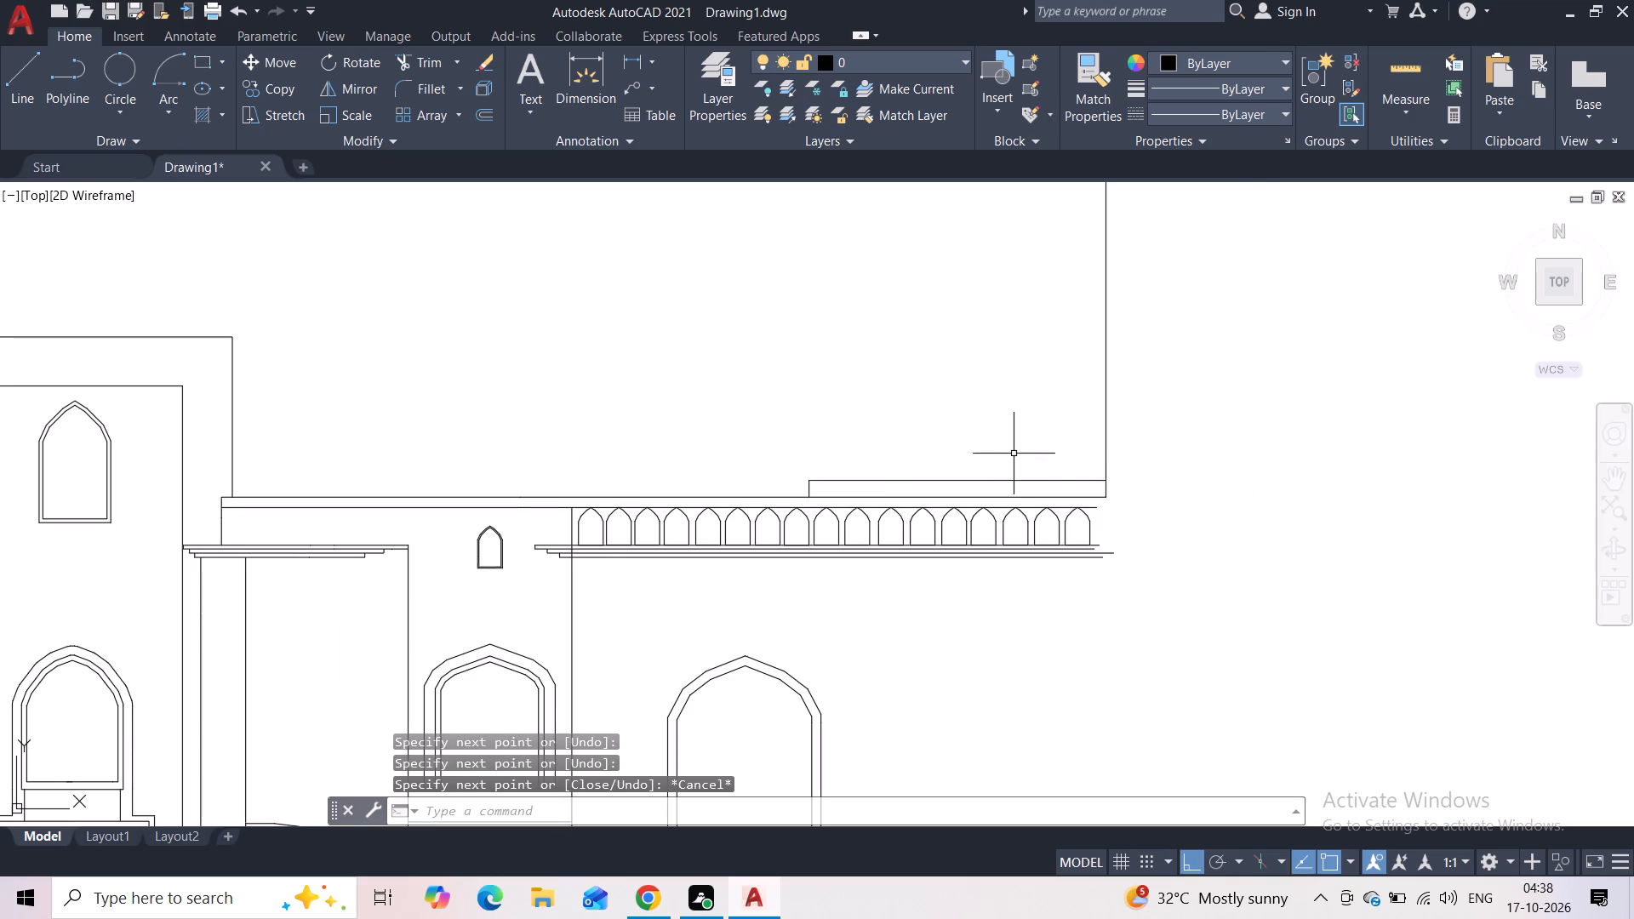
{"action": "scroll", "coordinate": [1100, 439], "scroll_direction": "down", "scroll_amount": 2}
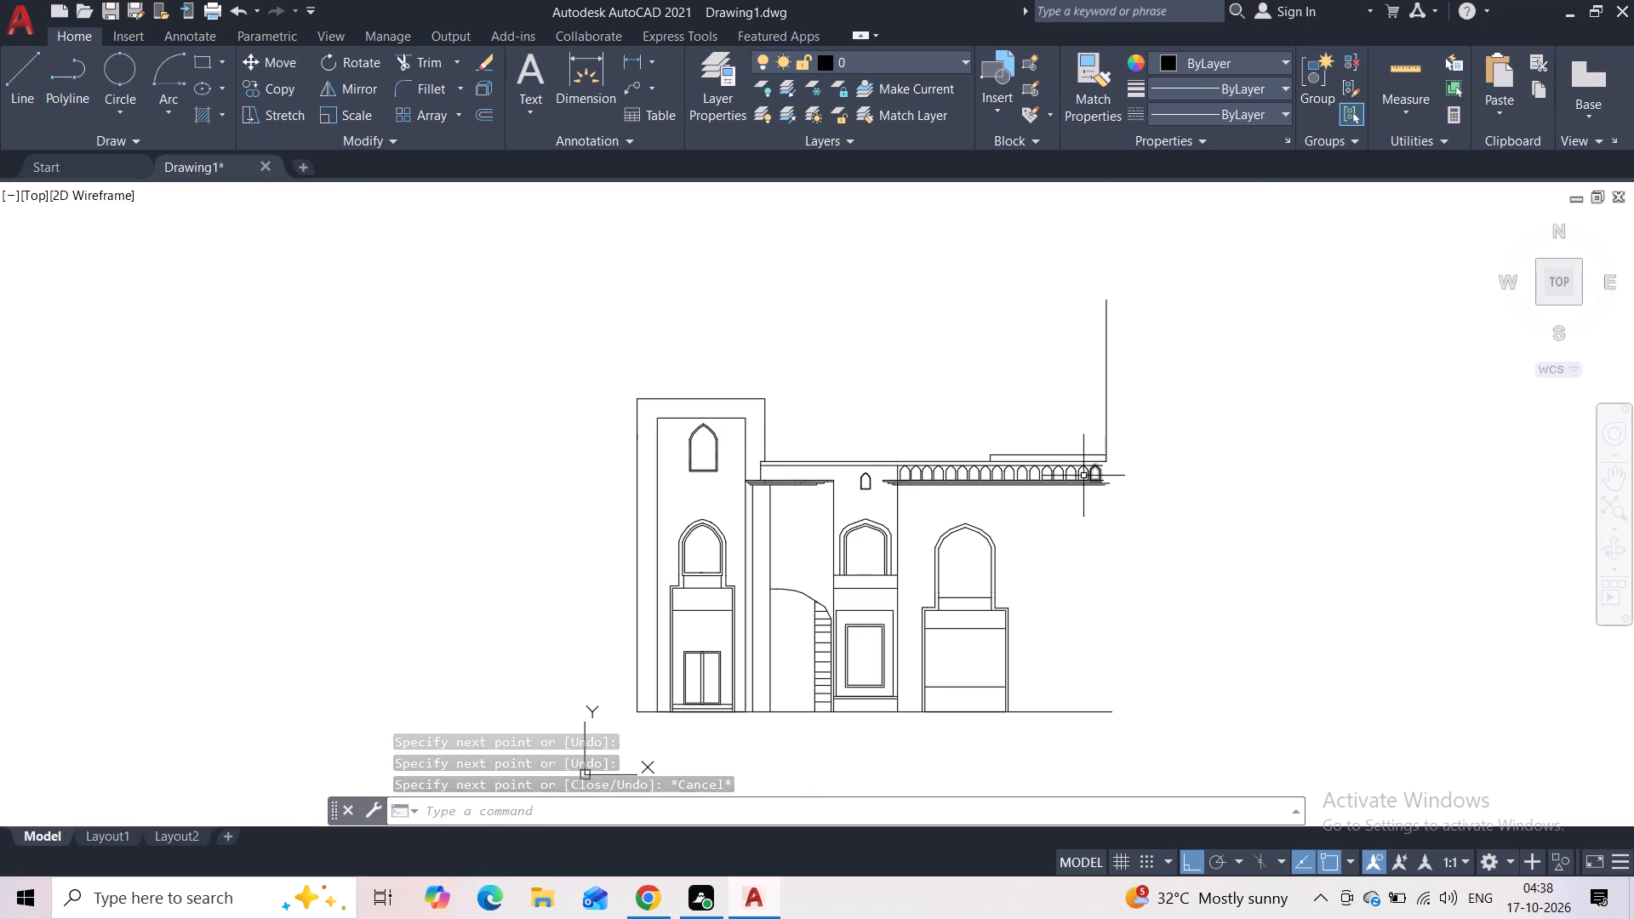
{"action": "scroll", "coordinate": [1034, 445], "scroll_direction": "up", "scroll_amount": 3}
{"action": "scroll", "coordinate": [909, 488], "scroll_direction": "up", "scroll_amount": 2}
{"action": "left_click", "coordinate": [758, 518]}
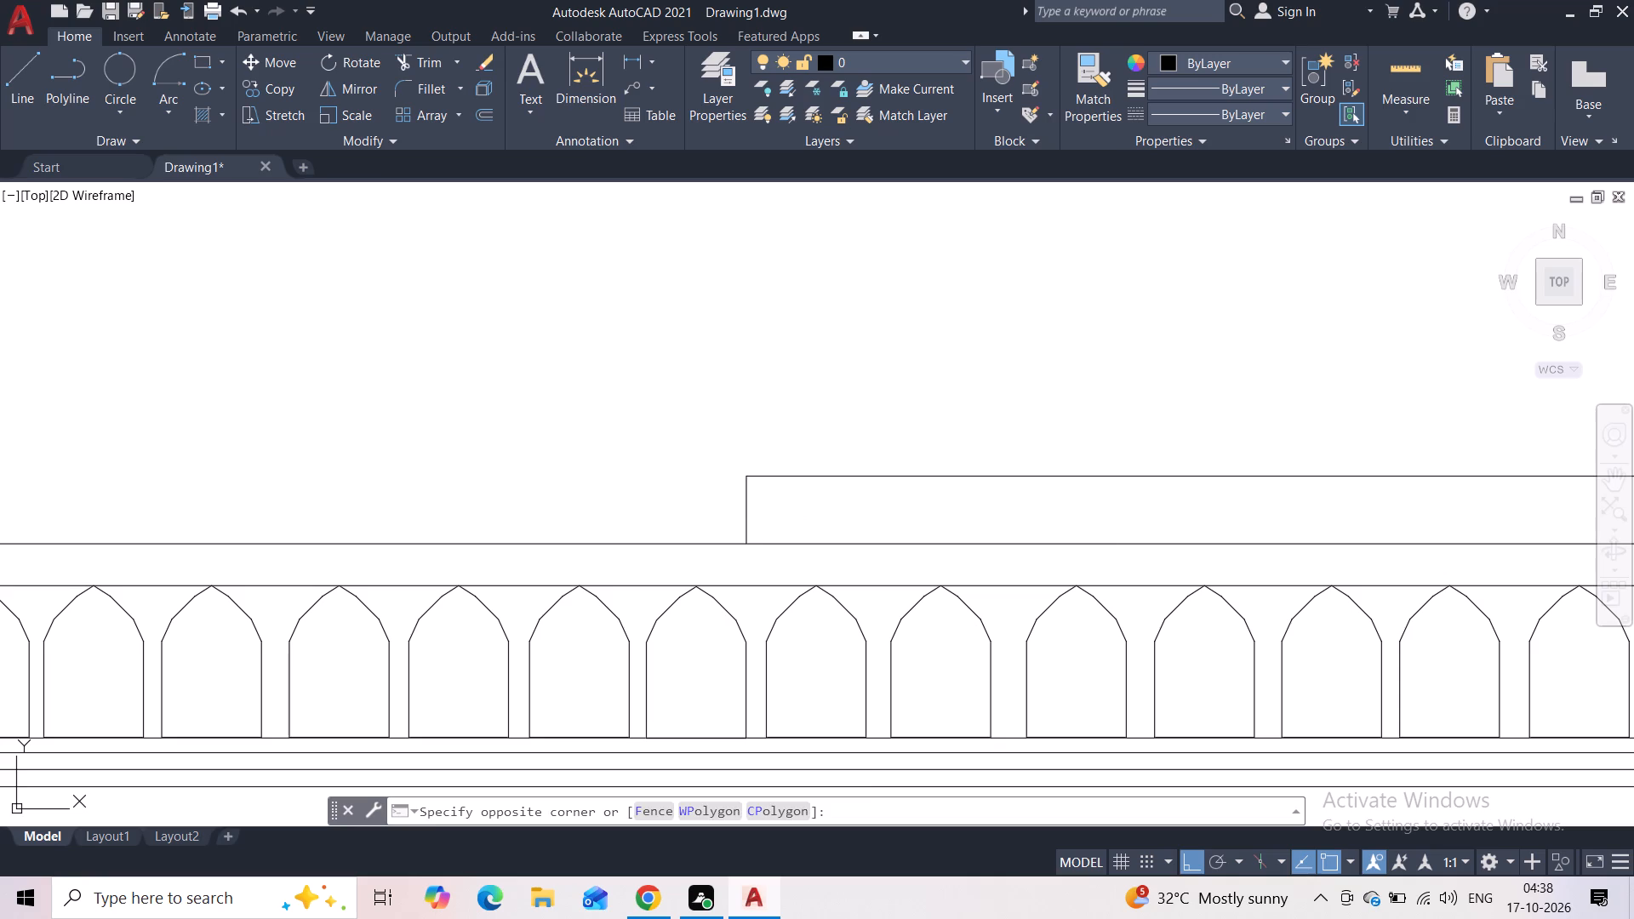
{"action": "left_click", "coordinate": [704, 518]}
{"action": "left_click", "coordinate": [751, 512]}
{"action": "left_click", "coordinate": [655, 519]}
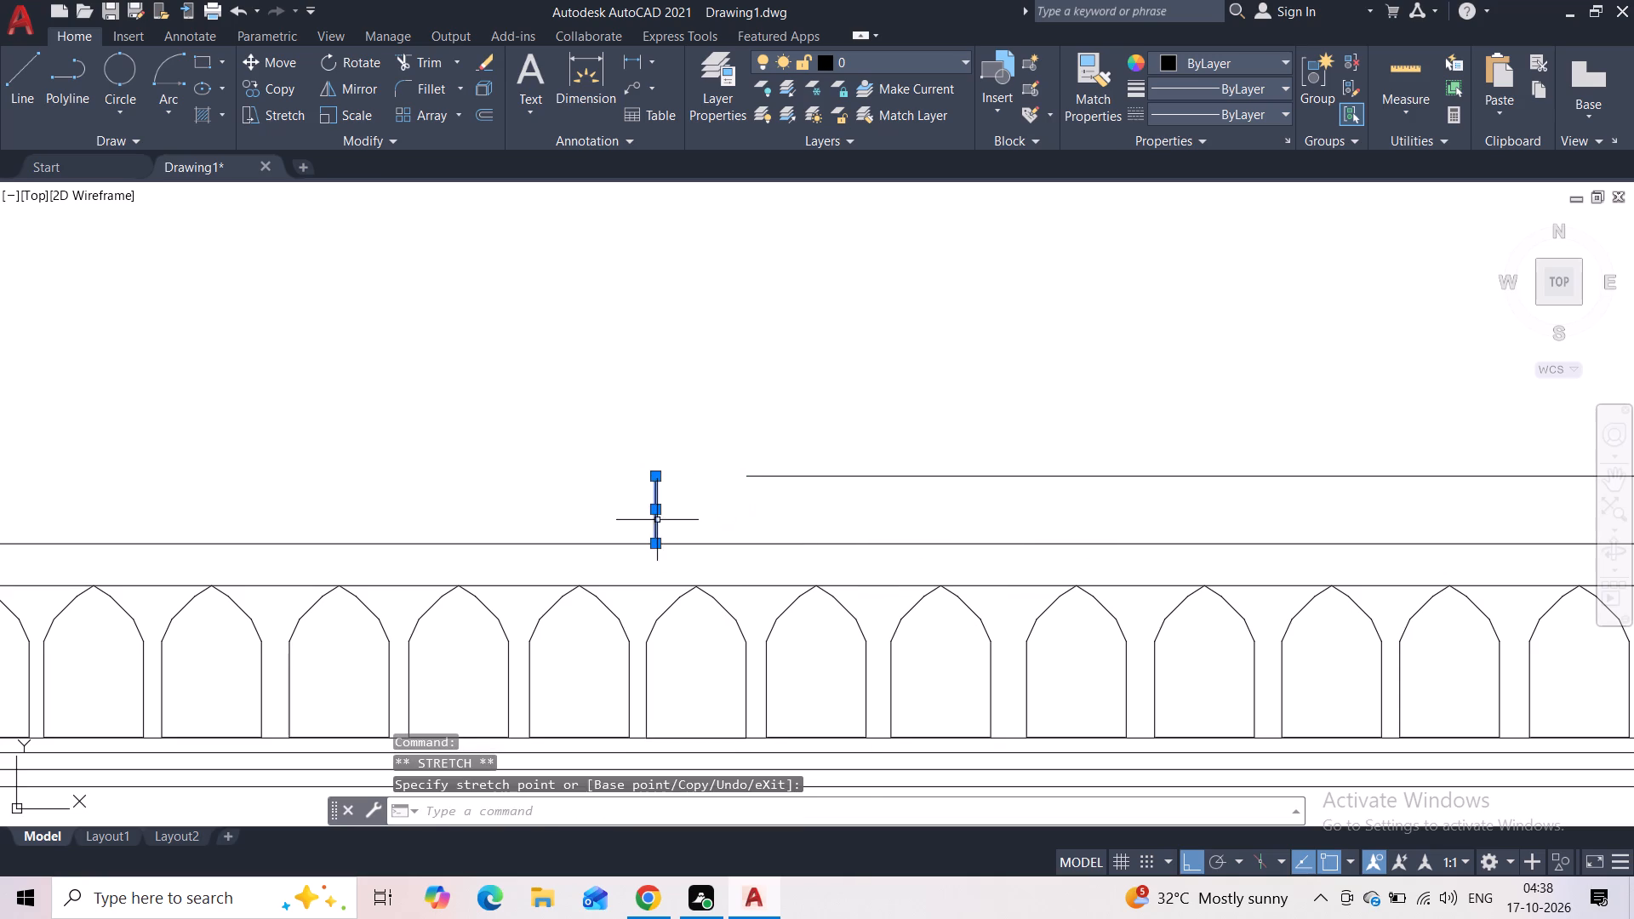
{"action": "key", "text": "Escape"}
{"action": "left_click", "coordinate": [14, 66]}
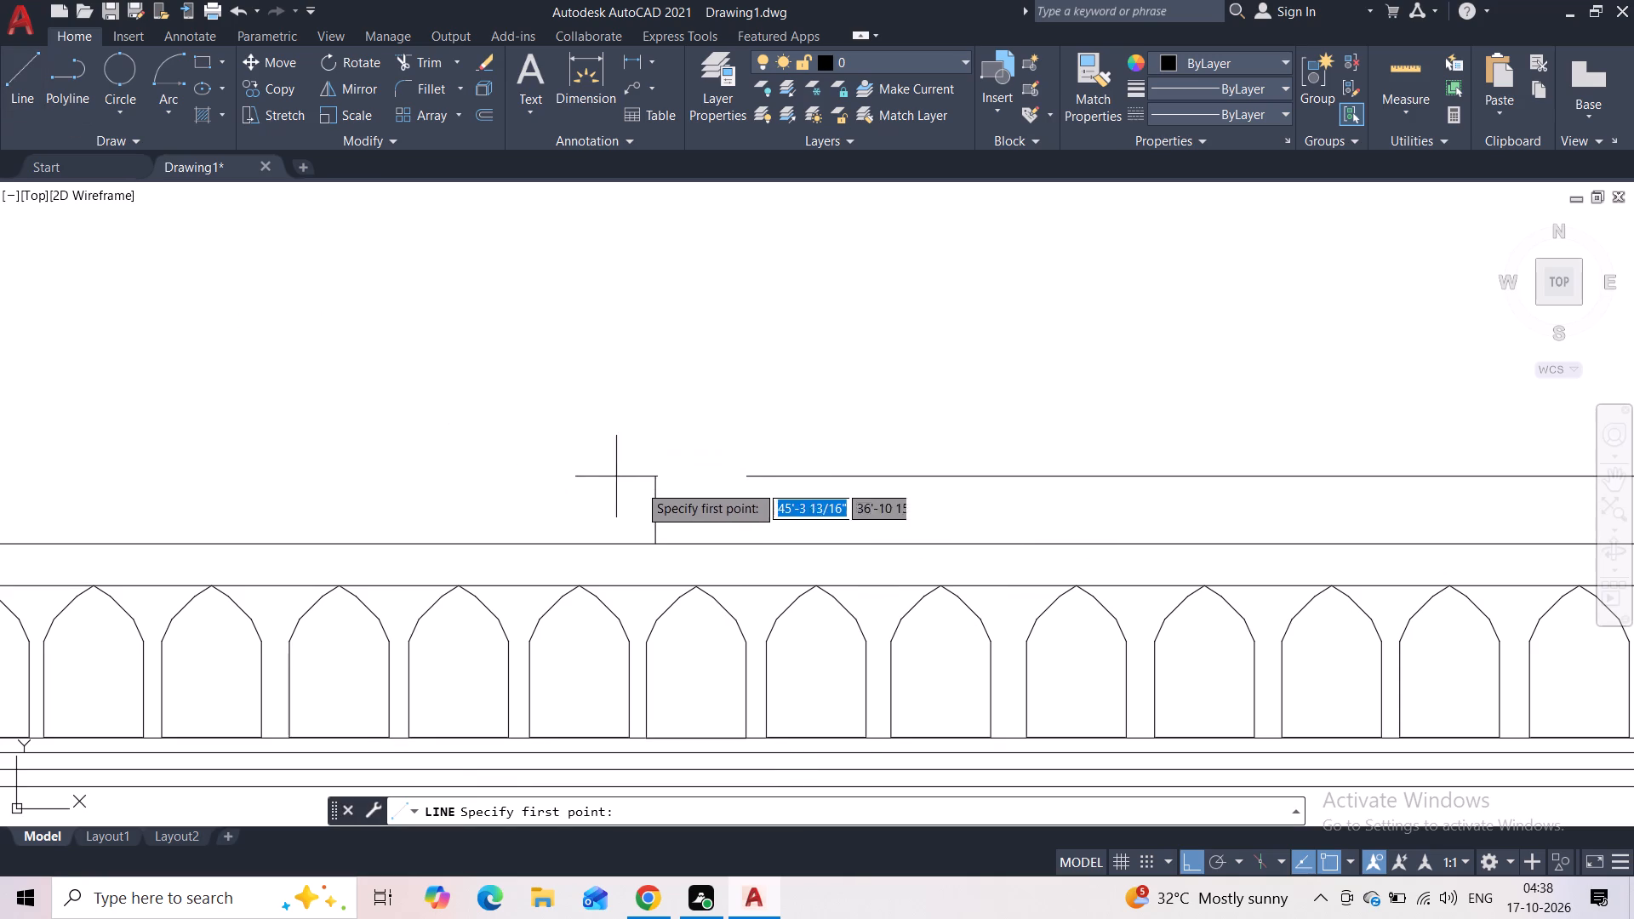
{"action": "left_click", "coordinate": [658, 480]}
{"action": "left_click", "coordinate": [757, 492]}
{"action": "key", "text": "Escape"}
Draw a second step, set in from the first step's end, rising about 10" and running to the tall vertical line.
{"action": "scroll", "coordinate": [760, 397], "scroll_direction": "down", "scroll_amount": 2}
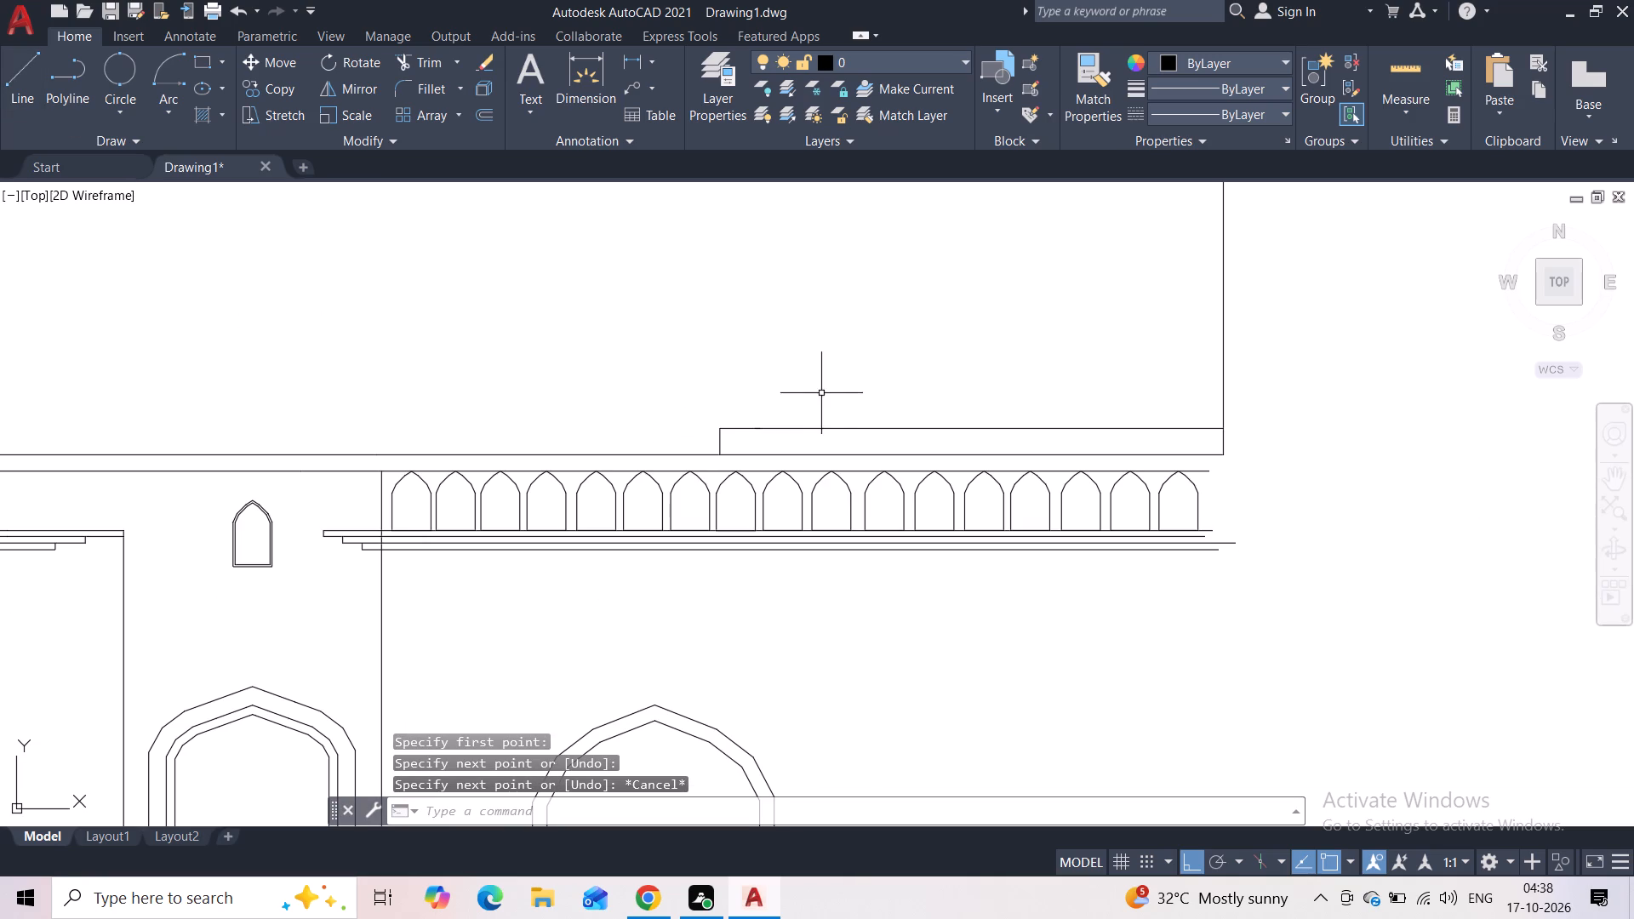
{"action": "key", "text": "space"}
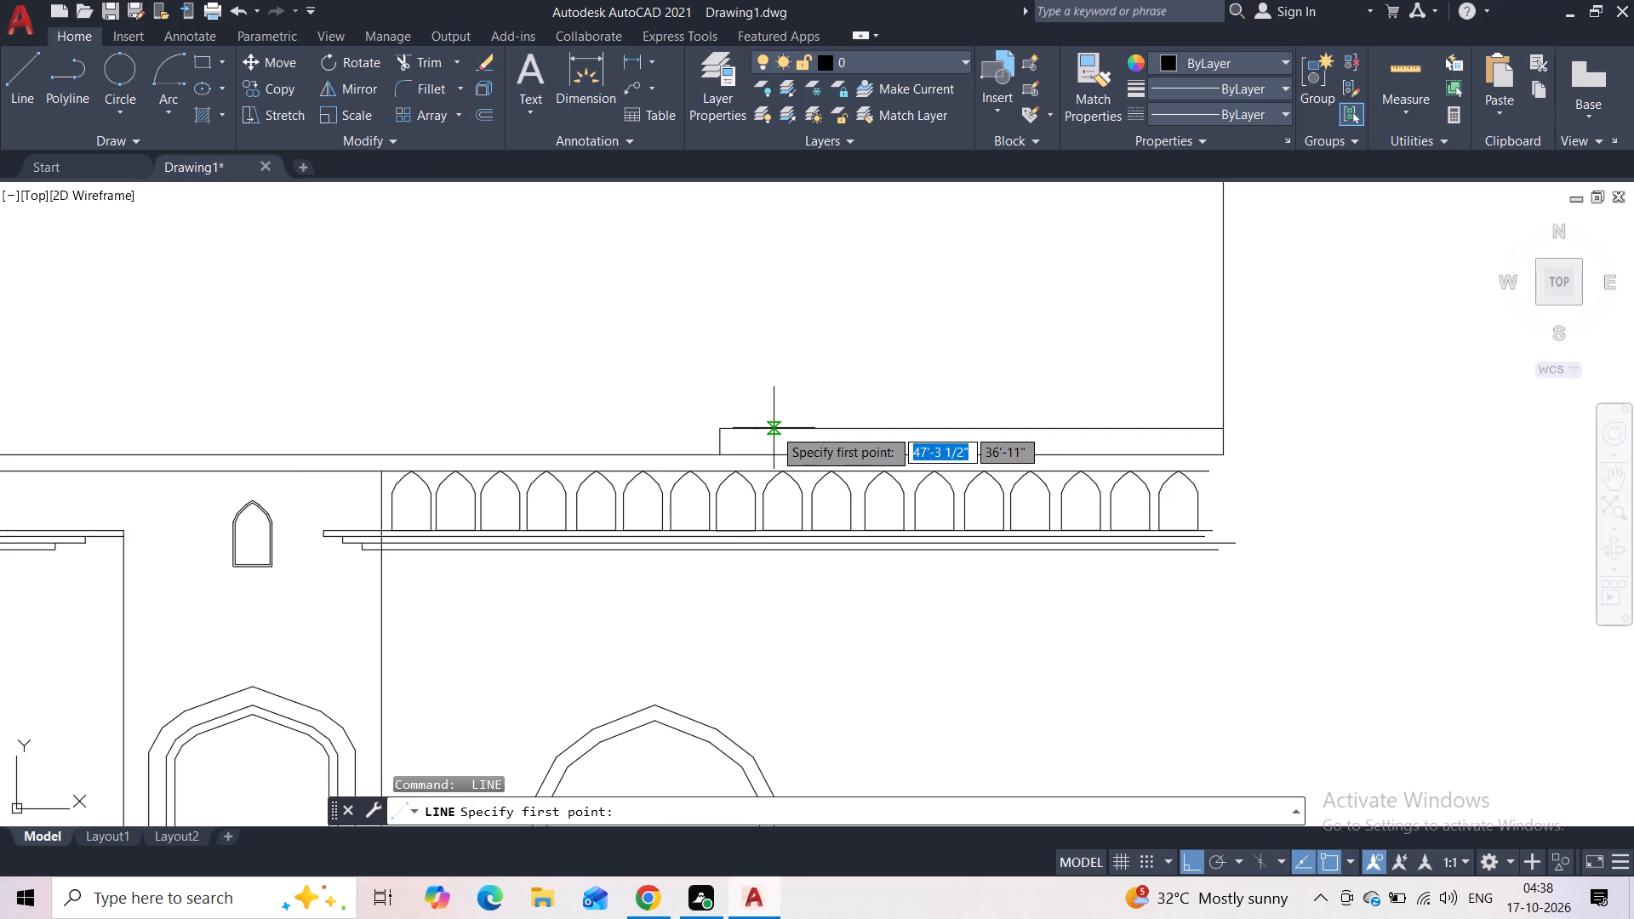
{"action": "left_click", "coordinate": [764, 428]}
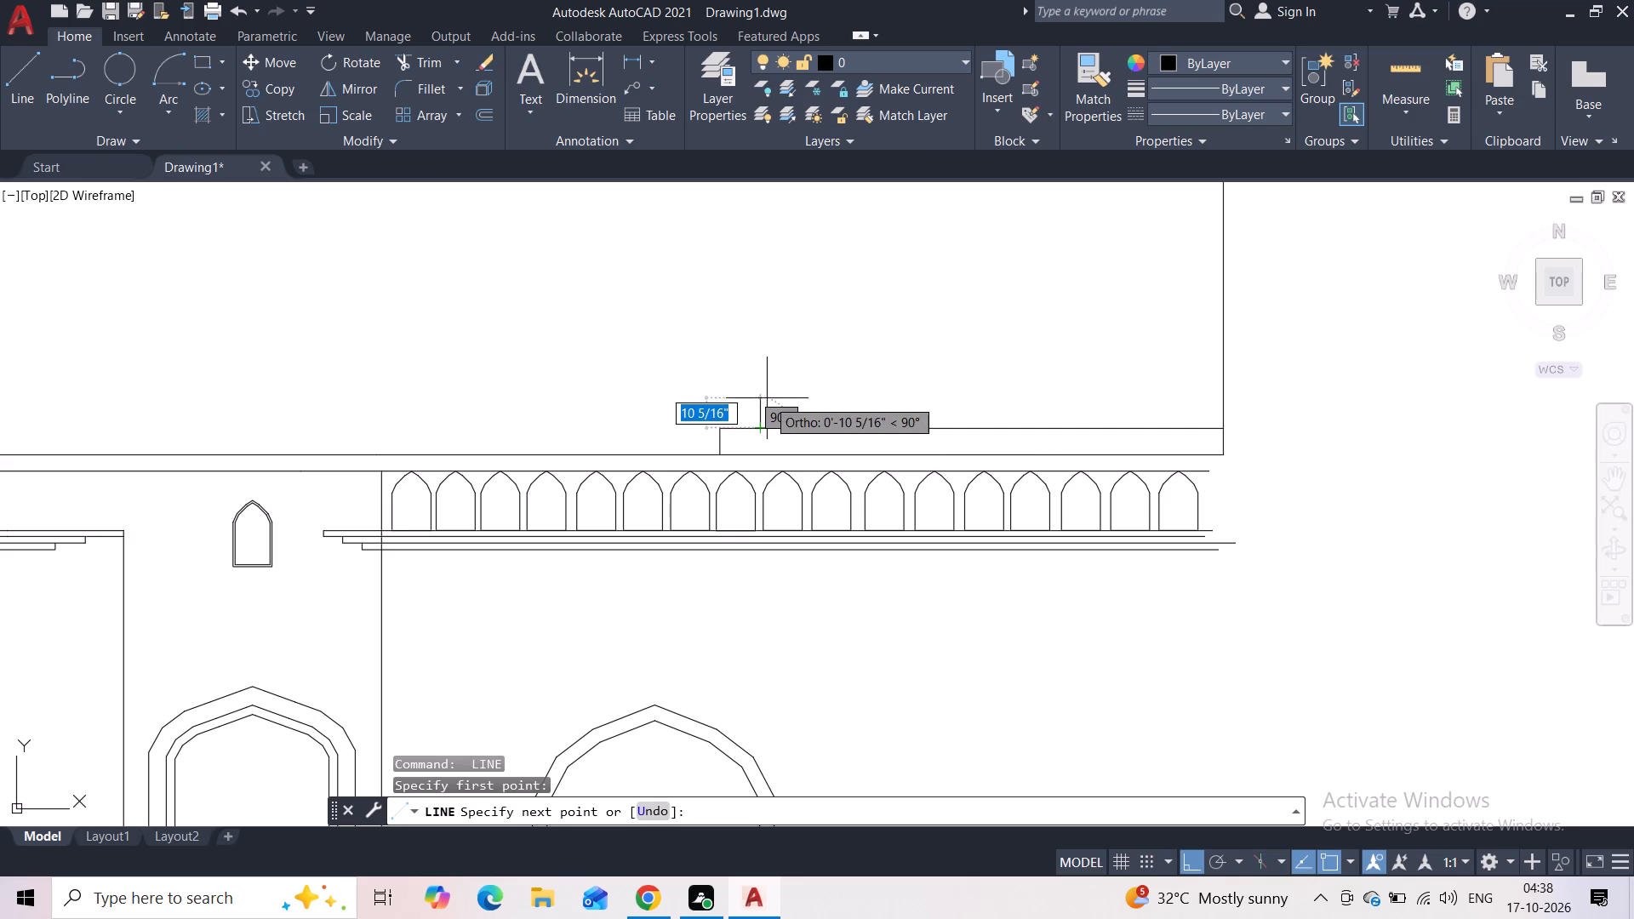
{"action": "left_click", "coordinate": [767, 398]}
{"action": "left_click", "coordinate": [1223, 401]}
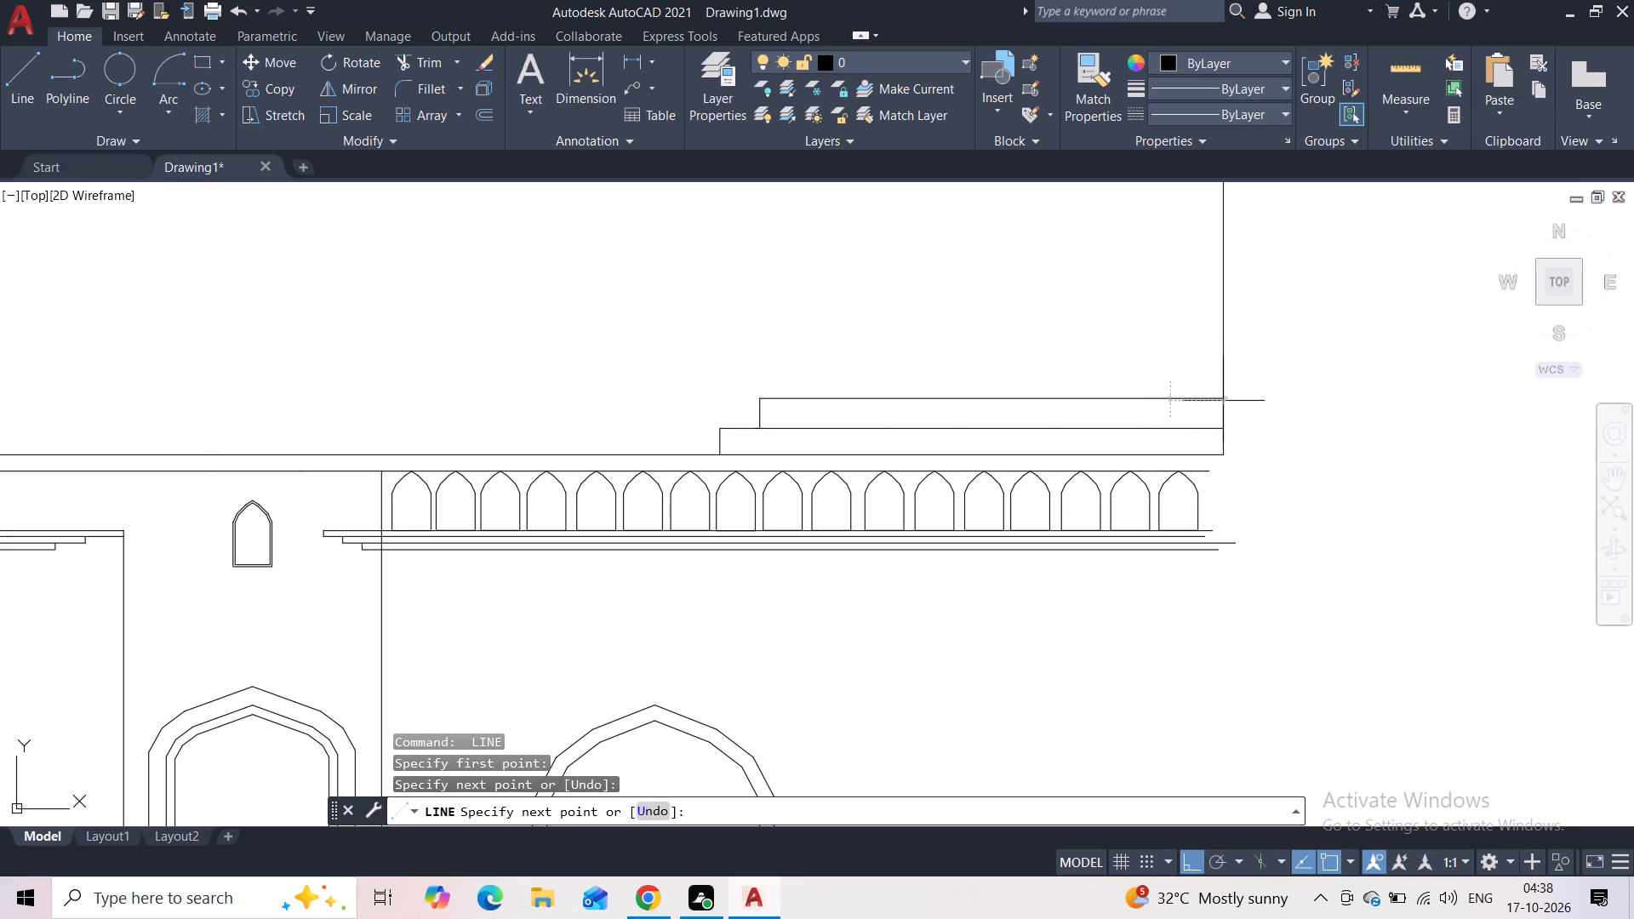
{"action": "key", "text": "Escape"}
Draw a third step set in on the second one, with a top line about 12'-4" long ending at the tall vertical line.
{"action": "scroll", "coordinate": [930, 324], "scroll_direction": "down", "scroll_amount": 1}
{"action": "middle_click_drag", "start_coordinate": [941, 333], "coordinate": [823, 400]}
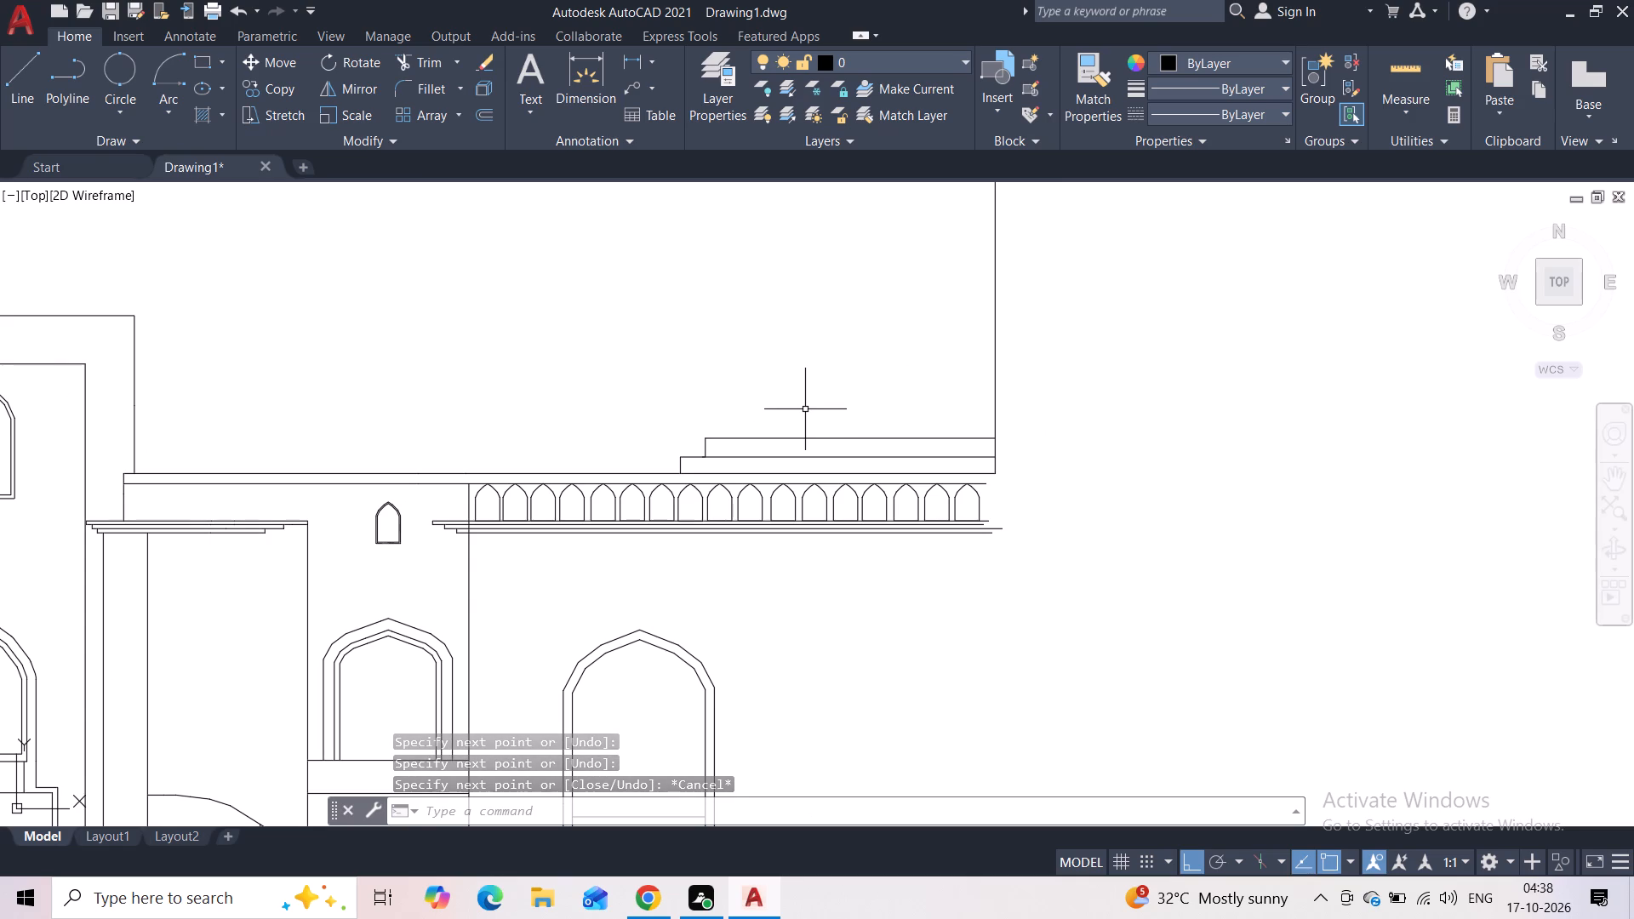
{"action": "scroll", "coordinate": [767, 424], "scroll_direction": "up", "scroll_amount": 2}
{"action": "key", "text": "space"}
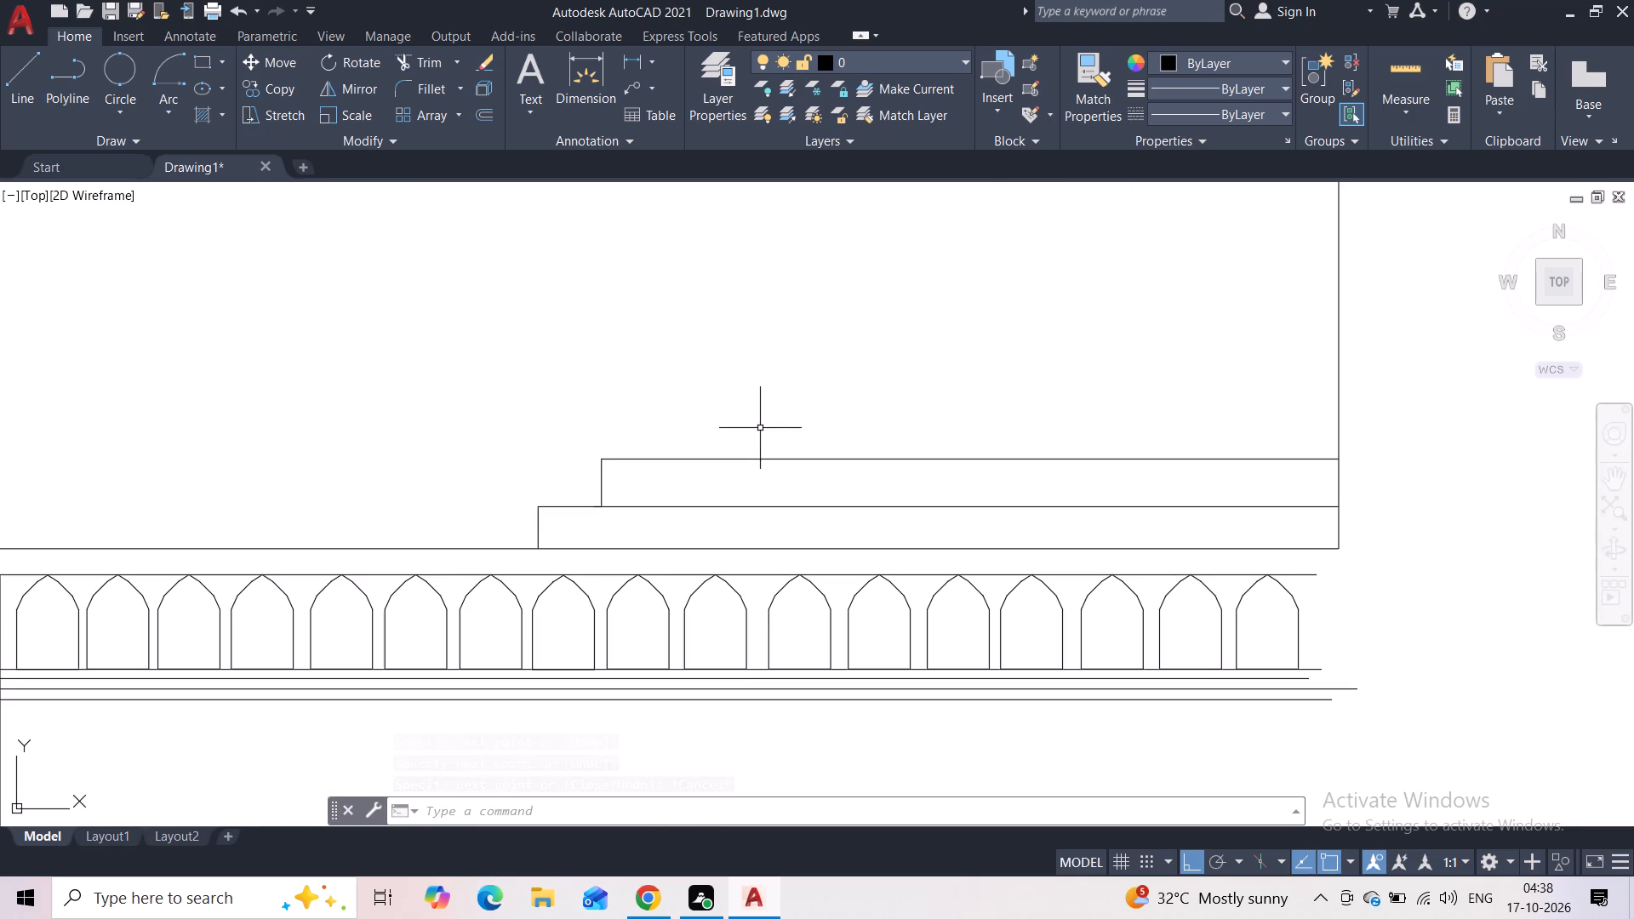
{"action": "left_click", "coordinate": [654, 458]}
{"action": "left_click", "coordinate": [659, 397]}
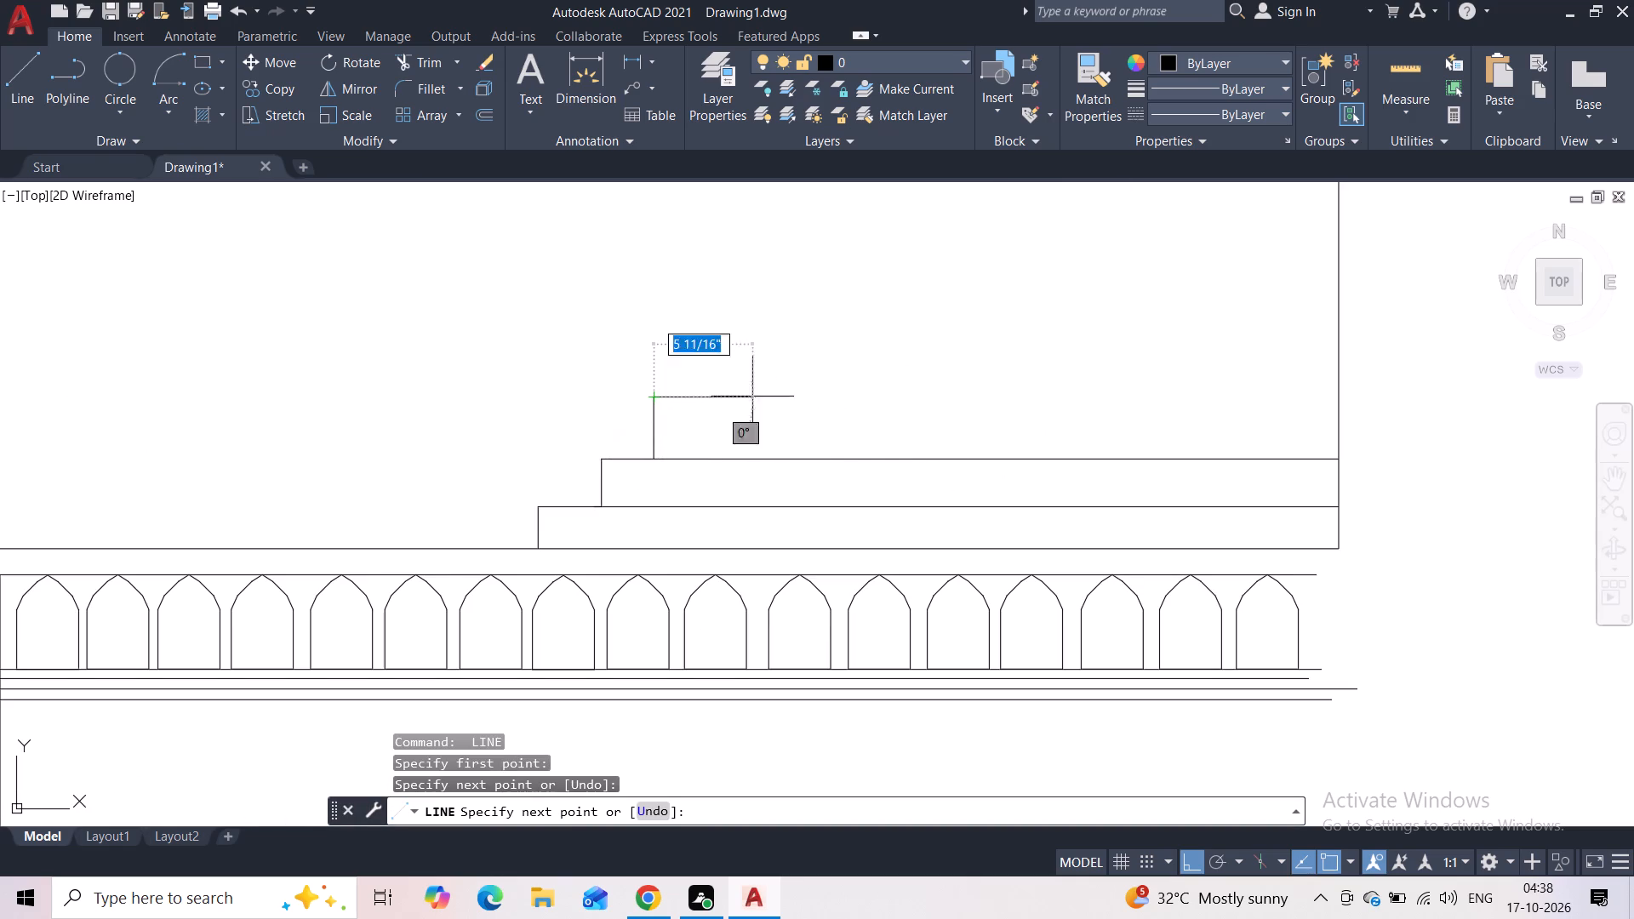
{"action": "left_click", "coordinate": [1337, 396]}
{"action": "key", "text": "Escape"}
Draw a fourth, shorter step set in on the third one, with its top line ending at the tall vertical line.
{"action": "scroll", "coordinate": [1029, 311], "scroll_direction": "down", "scroll_amount": 3}
{"action": "middle_click_drag", "start_coordinate": [1047, 304], "coordinate": [951, 353]}
{"action": "key", "text": "space"}
{"action": "scroll", "coordinate": [888, 392], "scroll_direction": "up", "scroll_amount": 2}
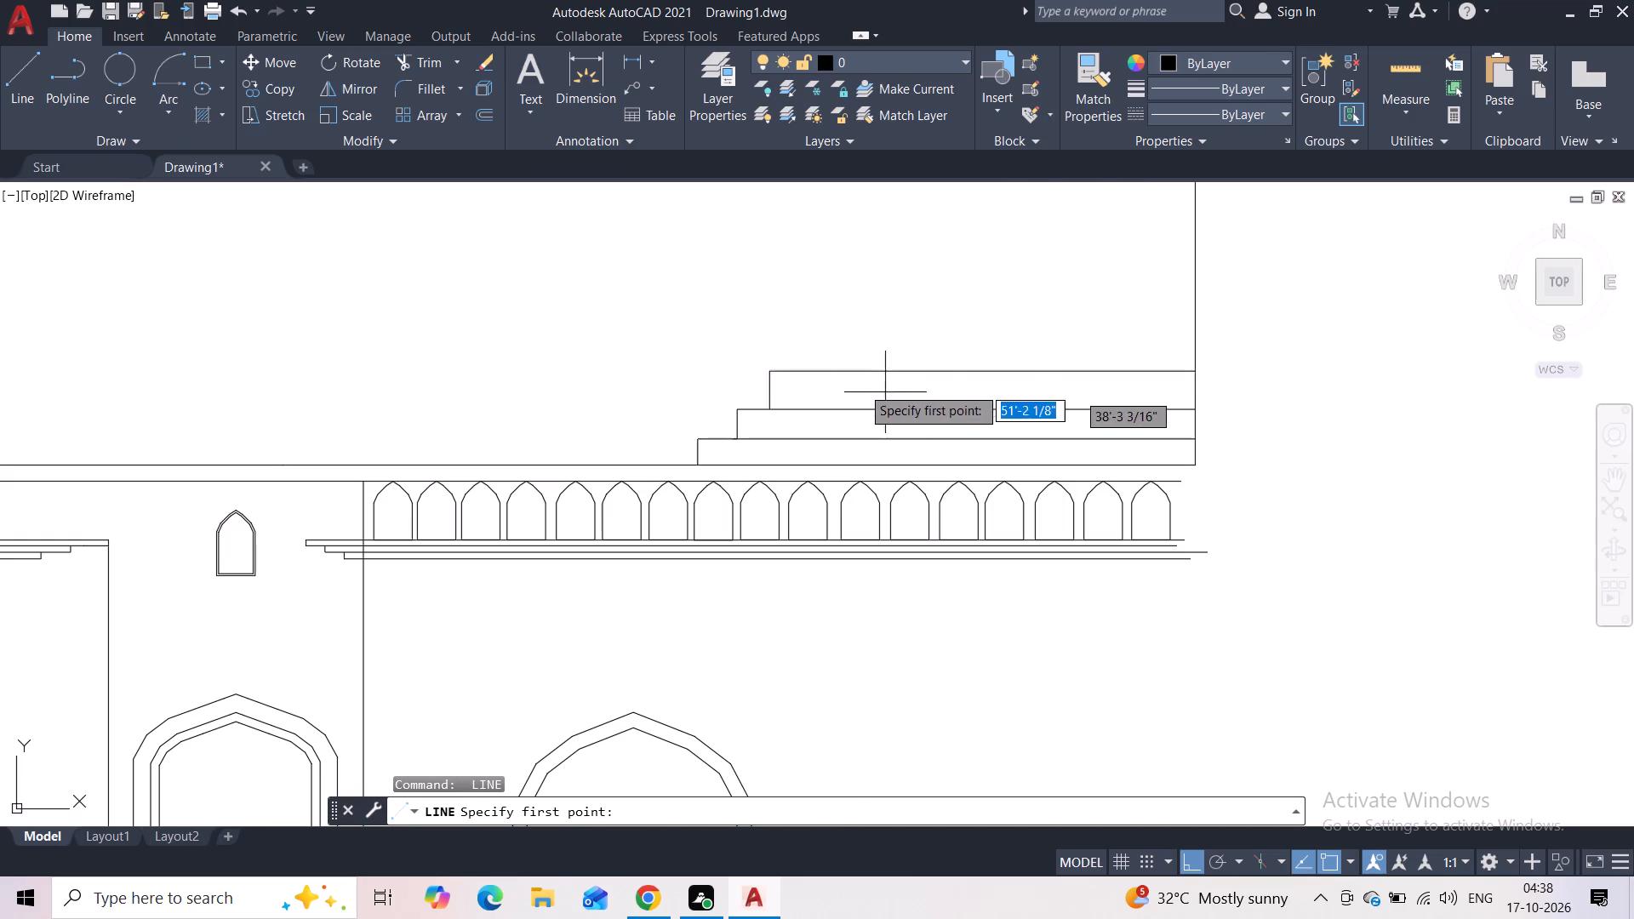
{"action": "left_click", "coordinate": [816, 367]}
{"action": "left_click", "coordinate": [810, 338]}
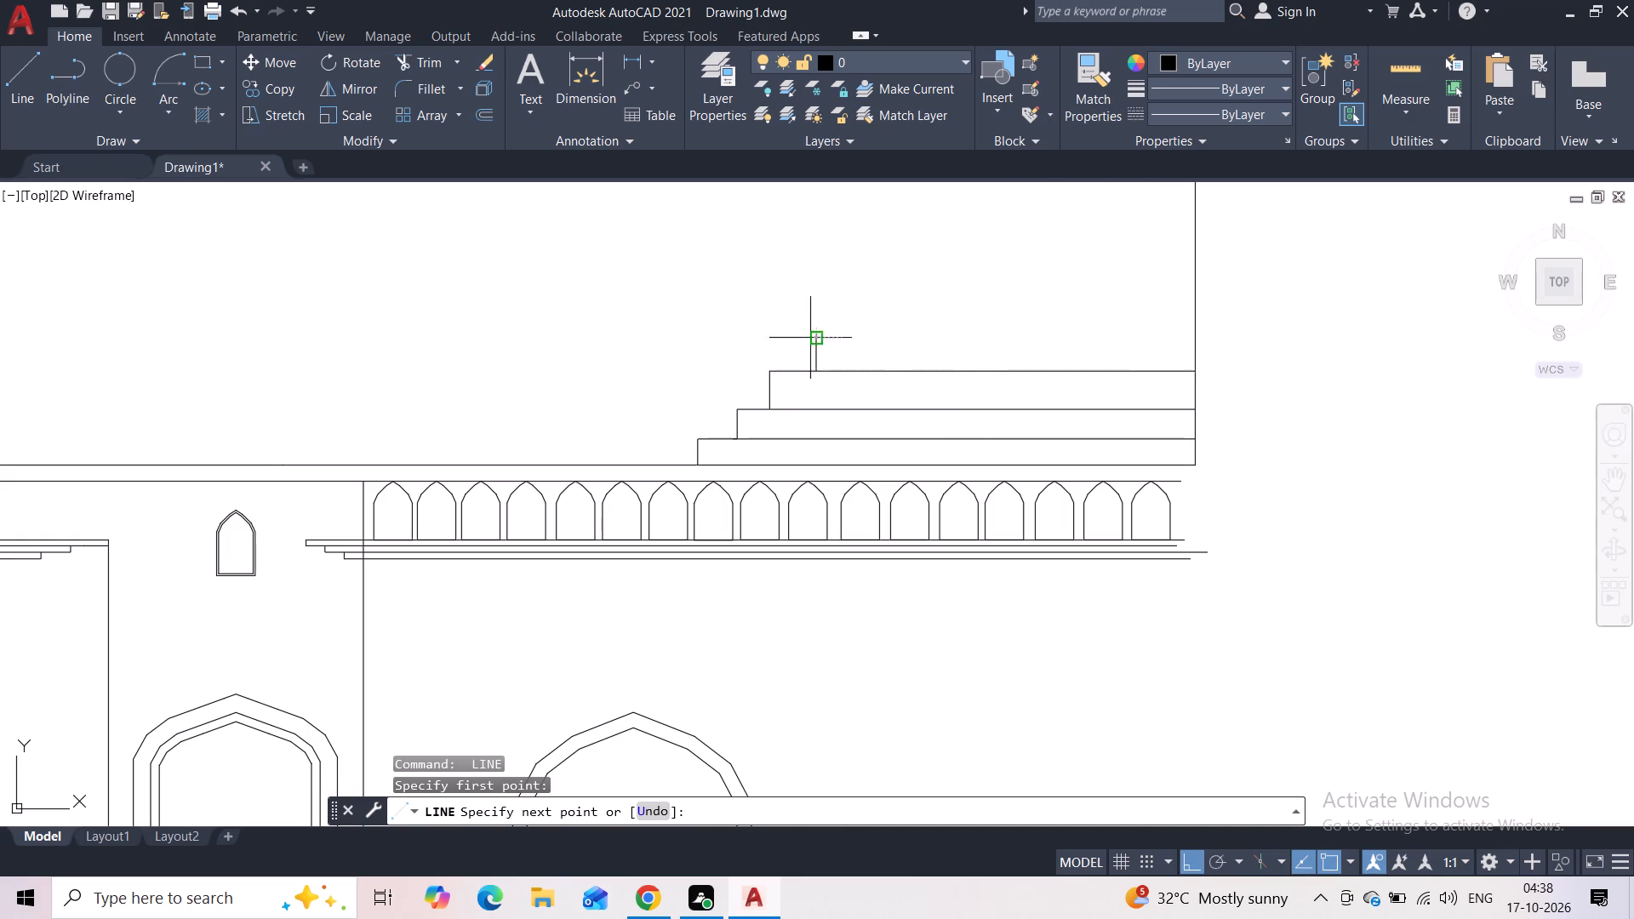
{"action": "left_click", "coordinate": [1191, 332]}
{"action": "key", "text": "Escape"}
Draw the half-dome profile as a six-segment polyline curving from the top step's outer corner up to the tall vertical line.
{"action": "scroll", "coordinate": [1100, 305], "scroll_direction": "down", "scroll_amount": 3}
{"action": "middle_click_drag", "start_coordinate": [1163, 306], "coordinate": [1132, 408]}
{"action": "scroll", "coordinate": [1057, 397], "scroll_direction": "up", "scroll_amount": 1}
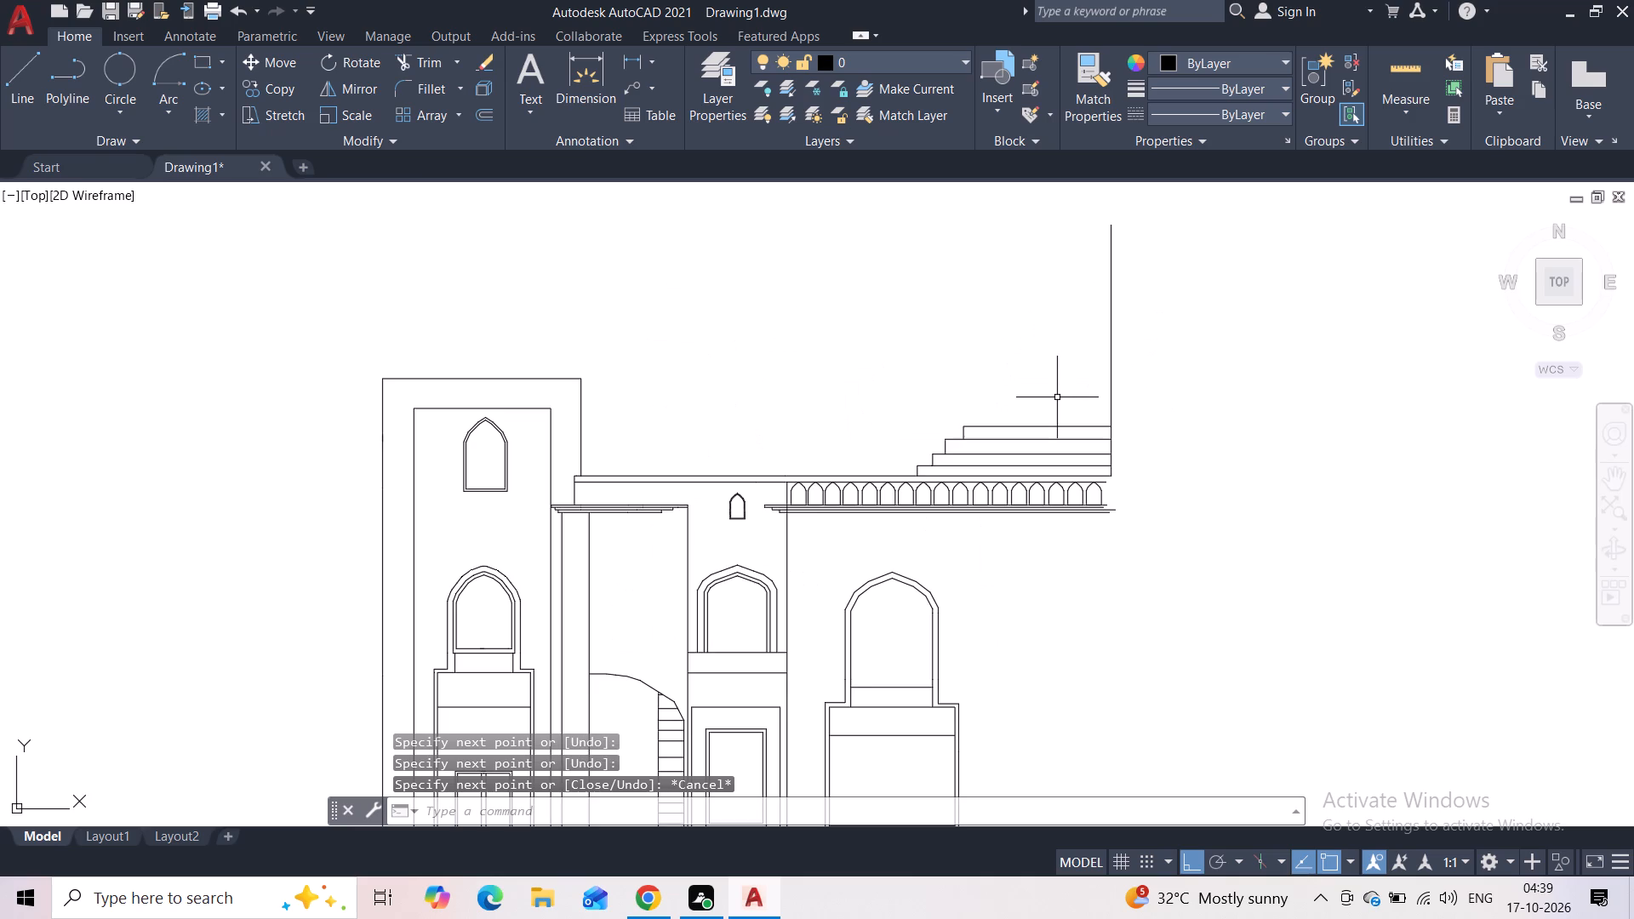
{"action": "scroll", "coordinate": [1057, 397], "scroll_direction": "up", "scroll_amount": 1}
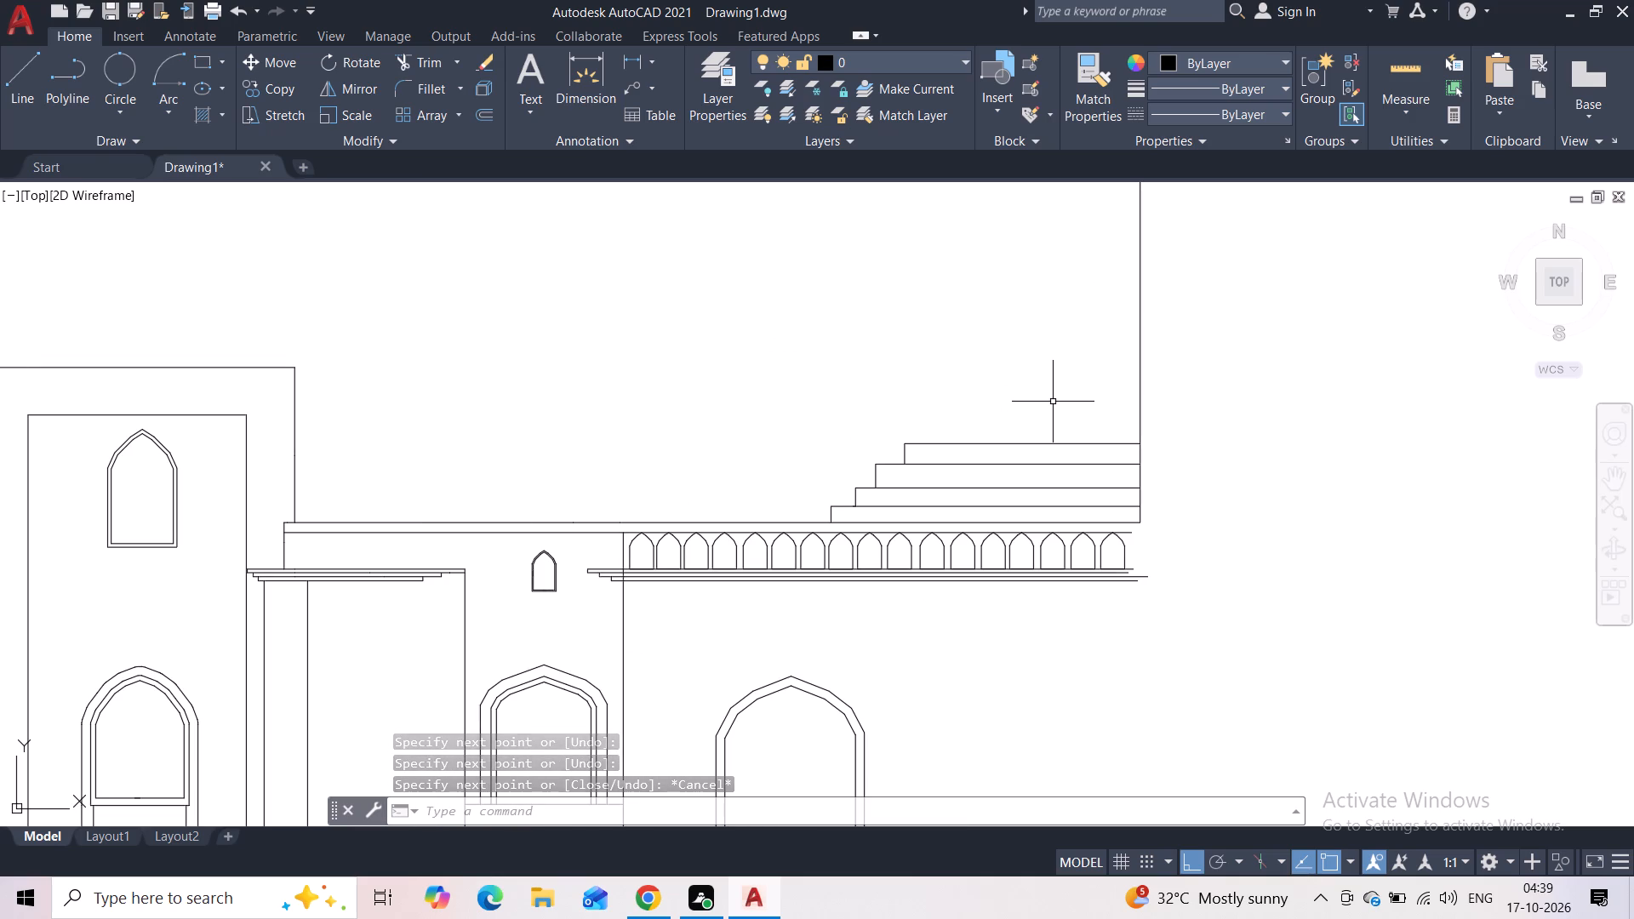
{"action": "middle_click_drag", "start_coordinate": [1047, 437], "coordinate": [976, 557]}
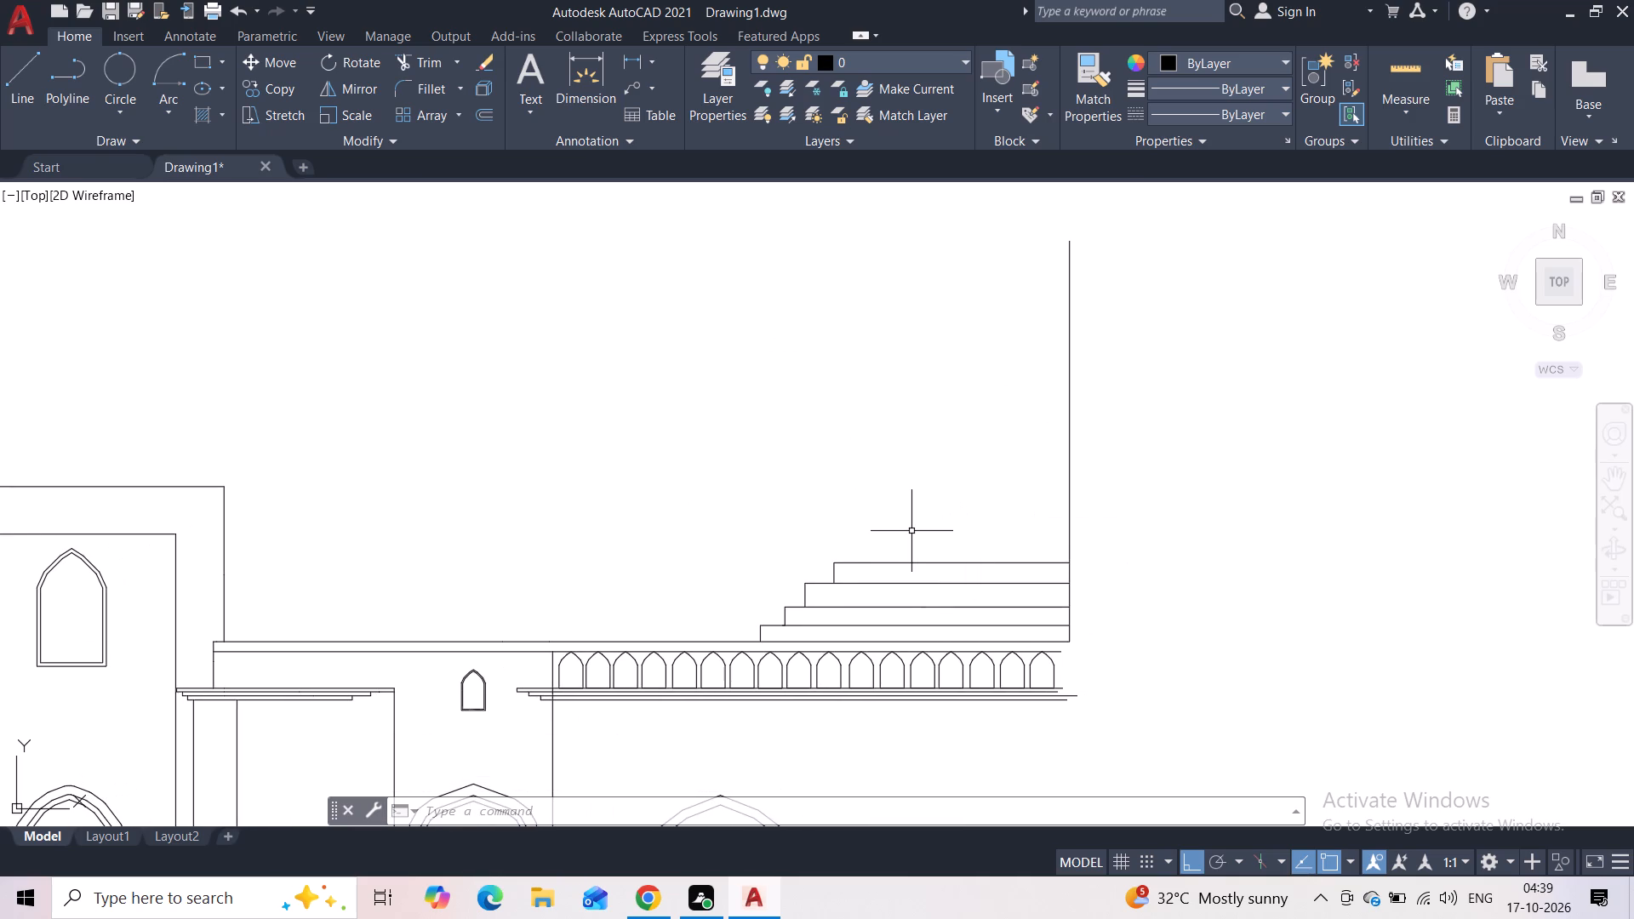
{"action": "left_click", "coordinate": [73, 99]}
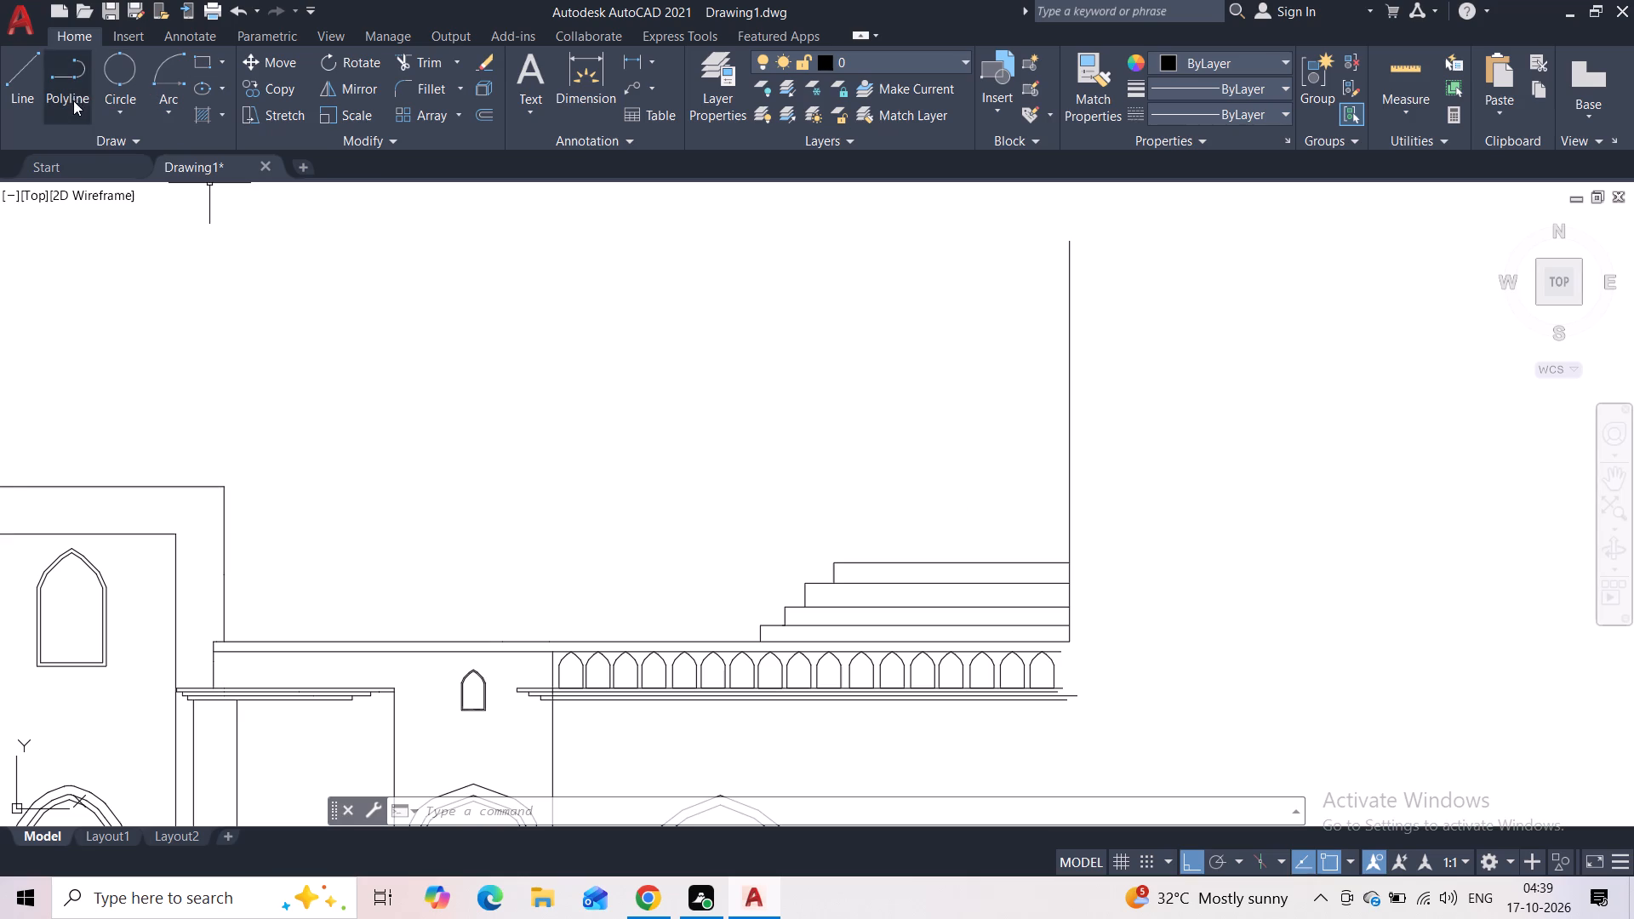
{"action": "key", "text": "F8"}
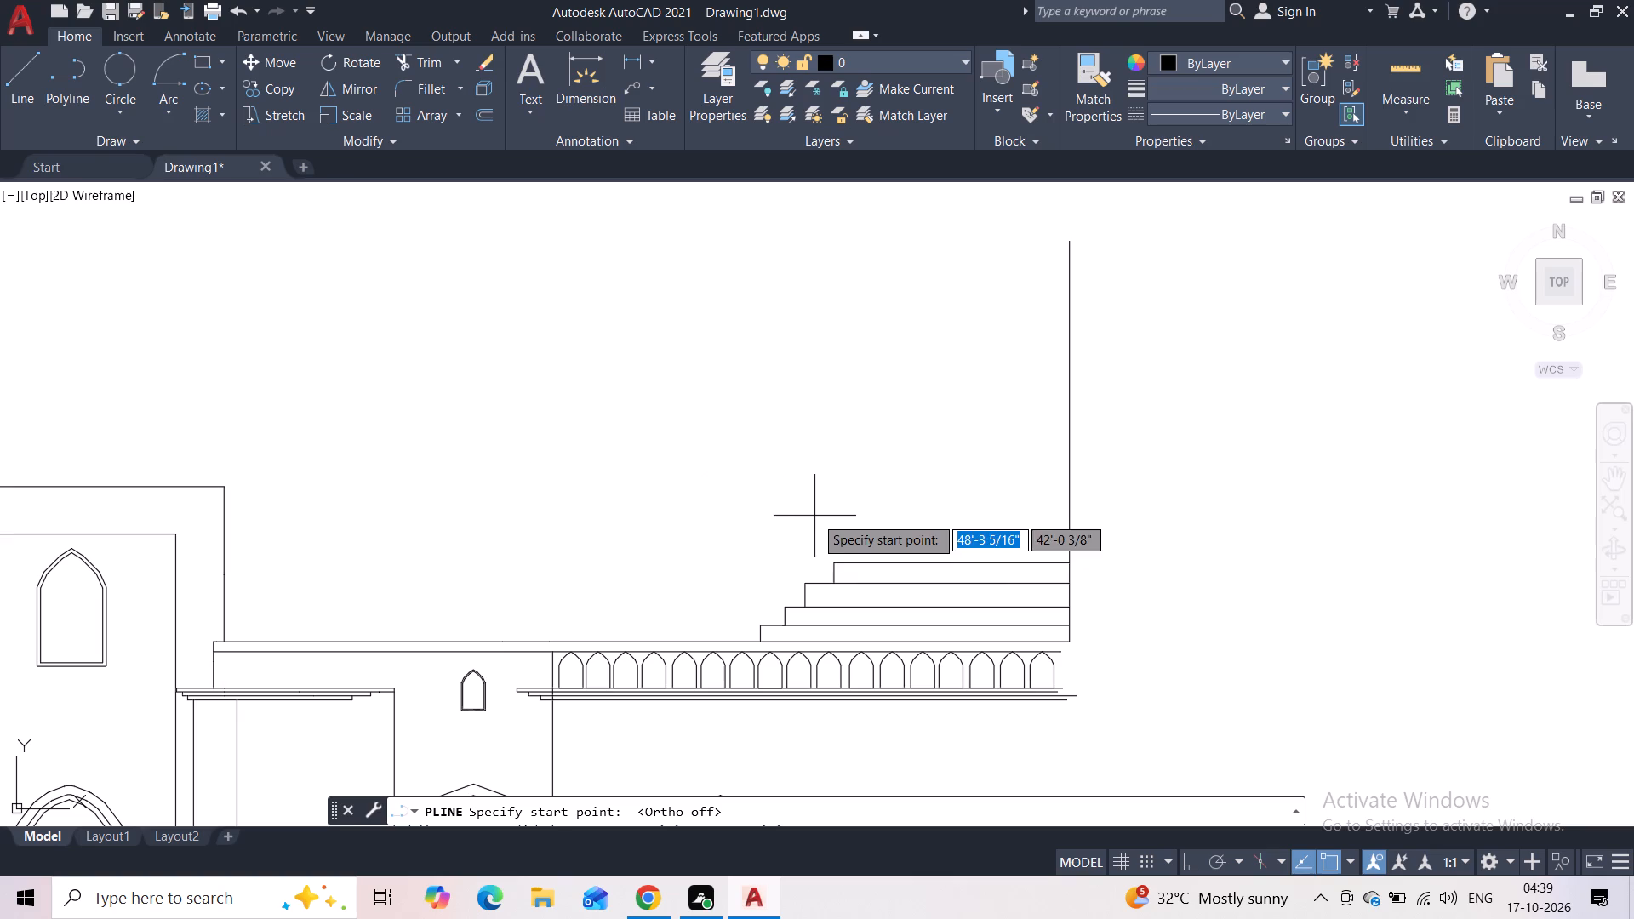
{"action": "left_click", "coordinate": [838, 567]}
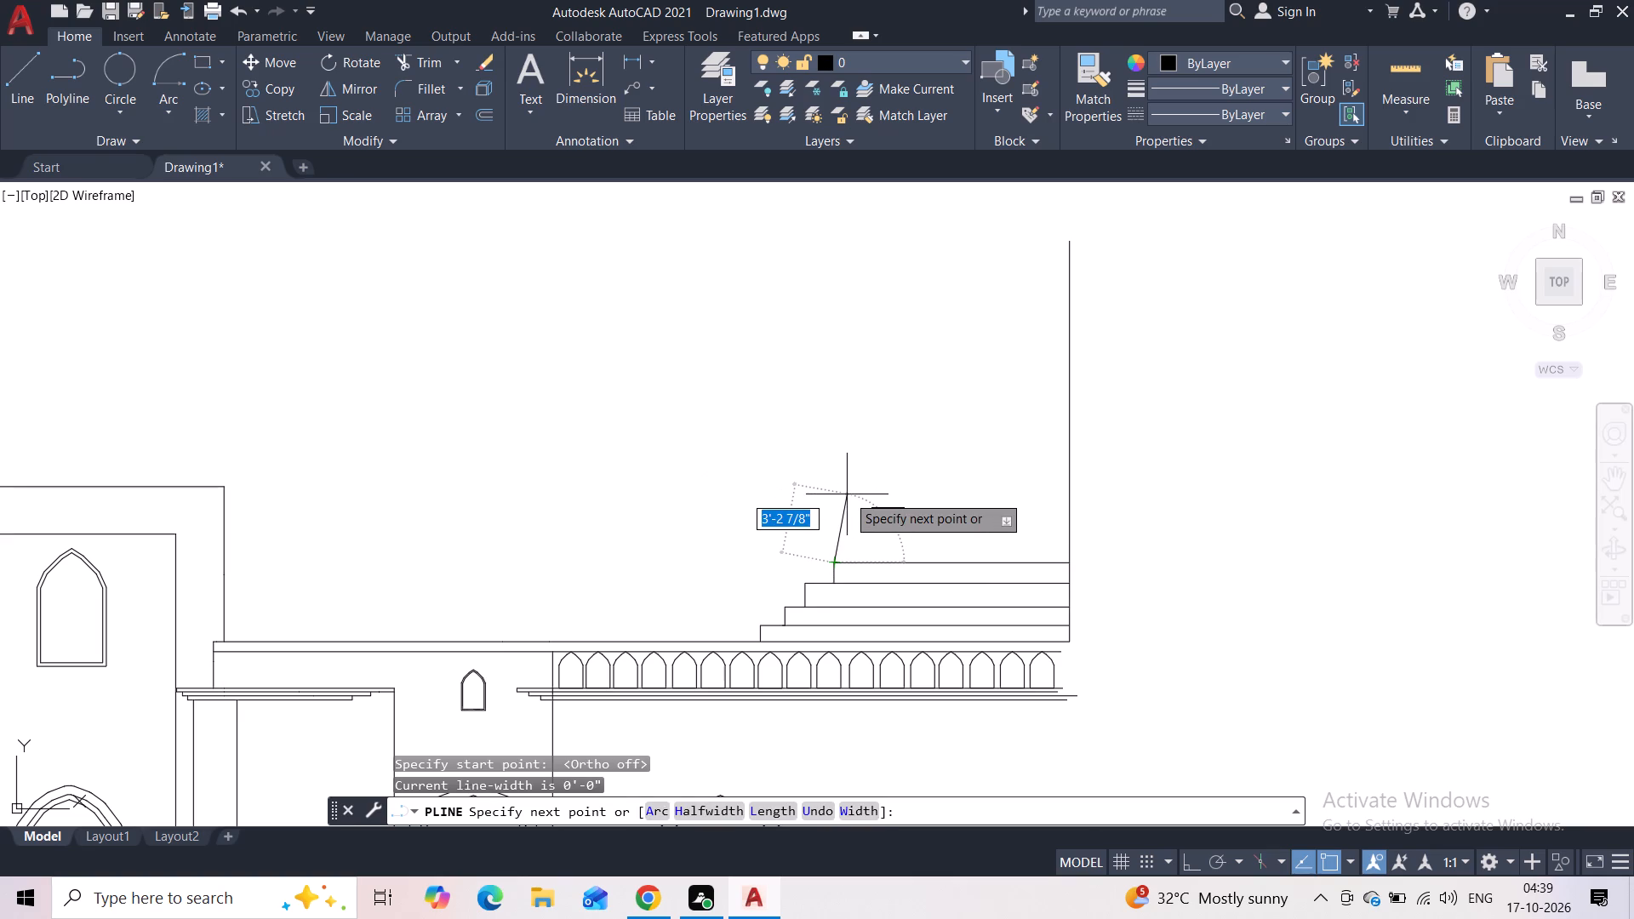
{"action": "left_click", "coordinate": [847, 494]}
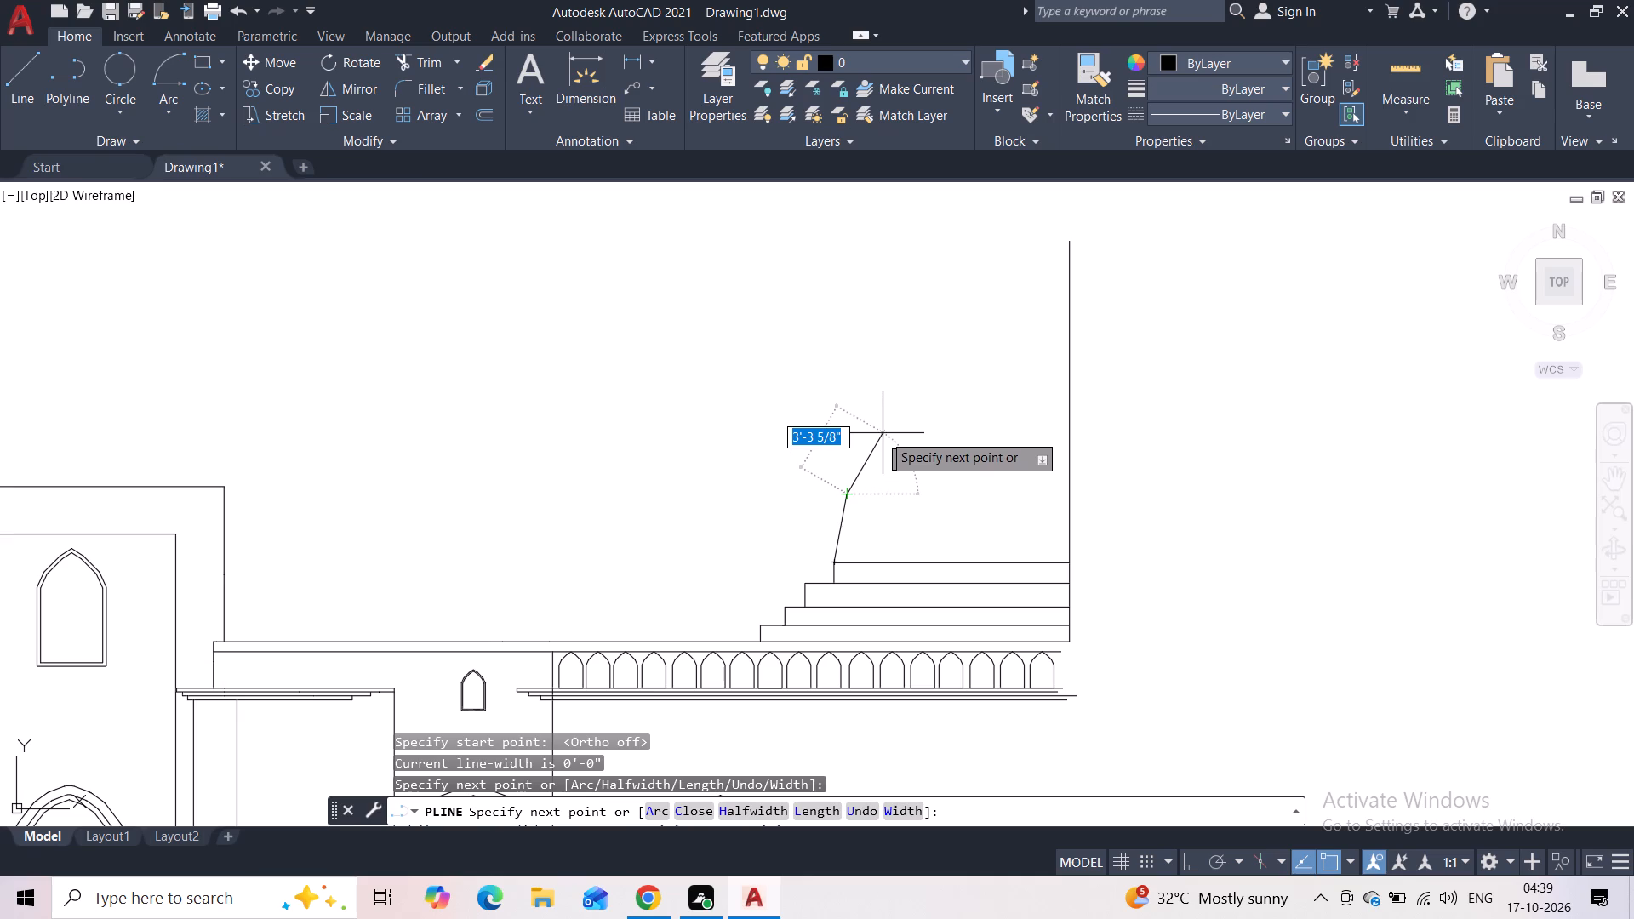
{"action": "left_click", "coordinate": [883, 433]}
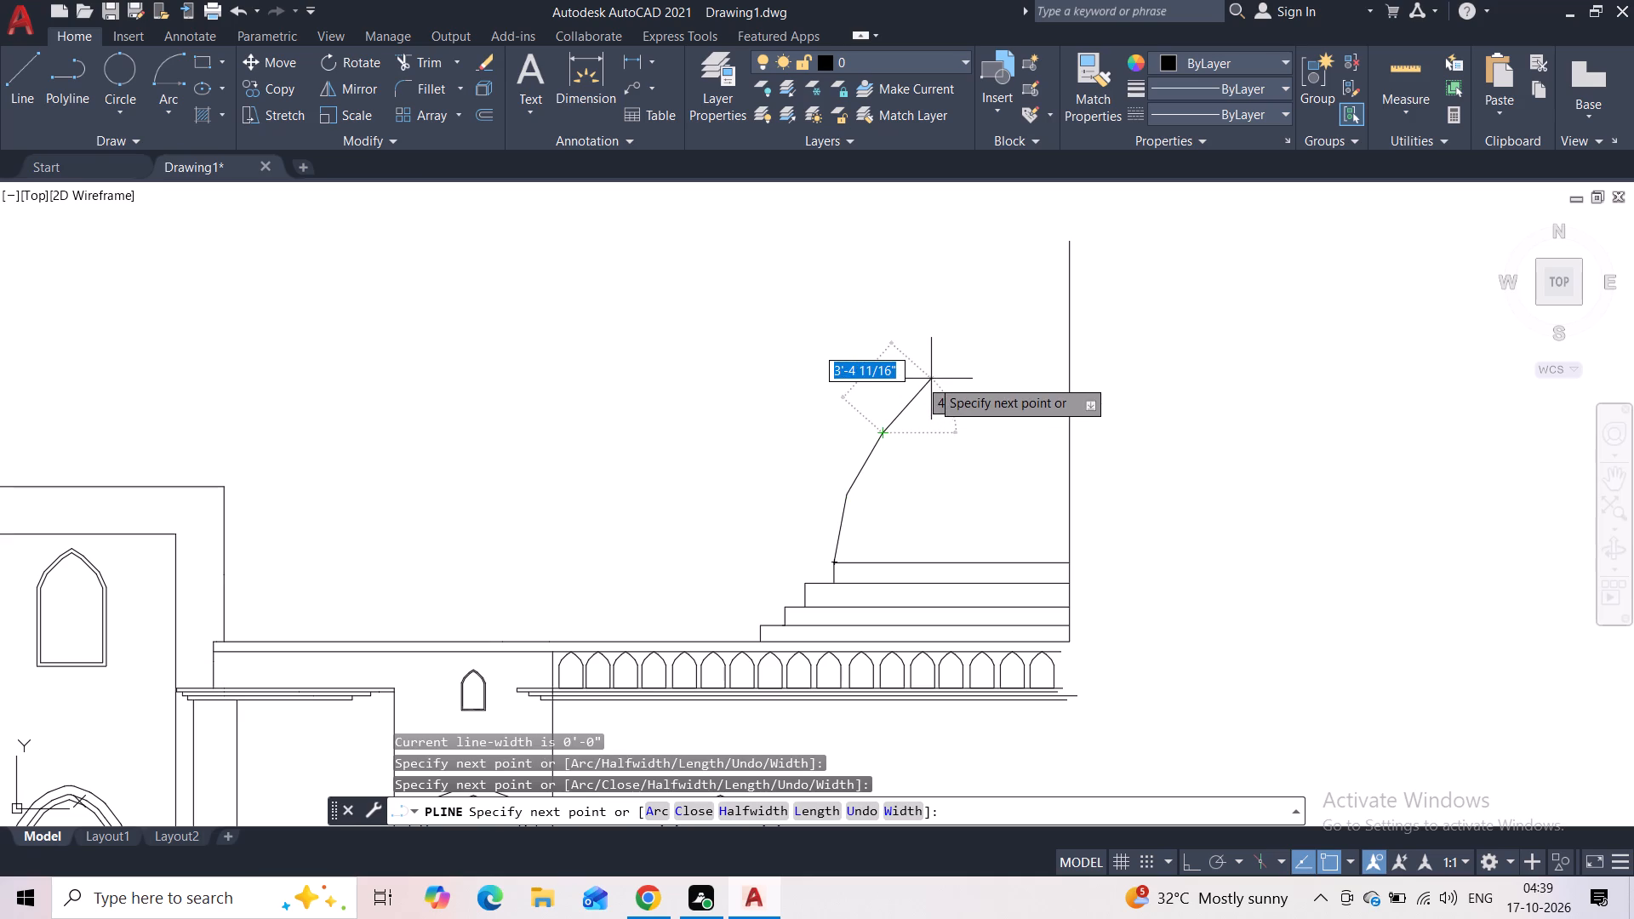
{"action": "left_click", "coordinate": [933, 378]}
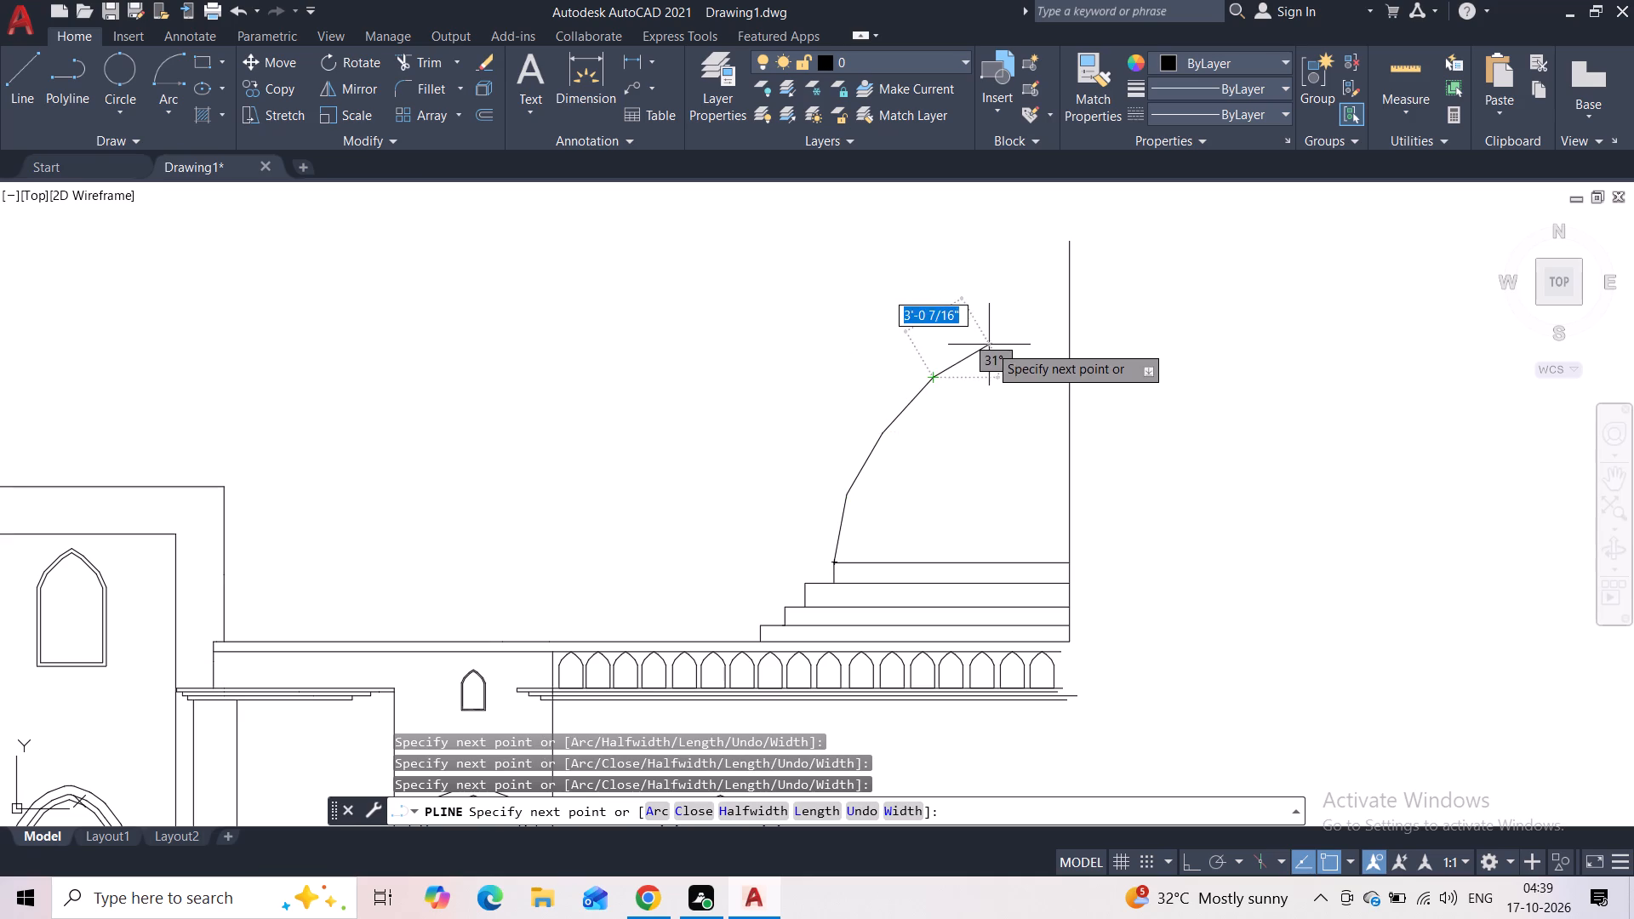
{"action": "left_click", "coordinate": [988, 335]}
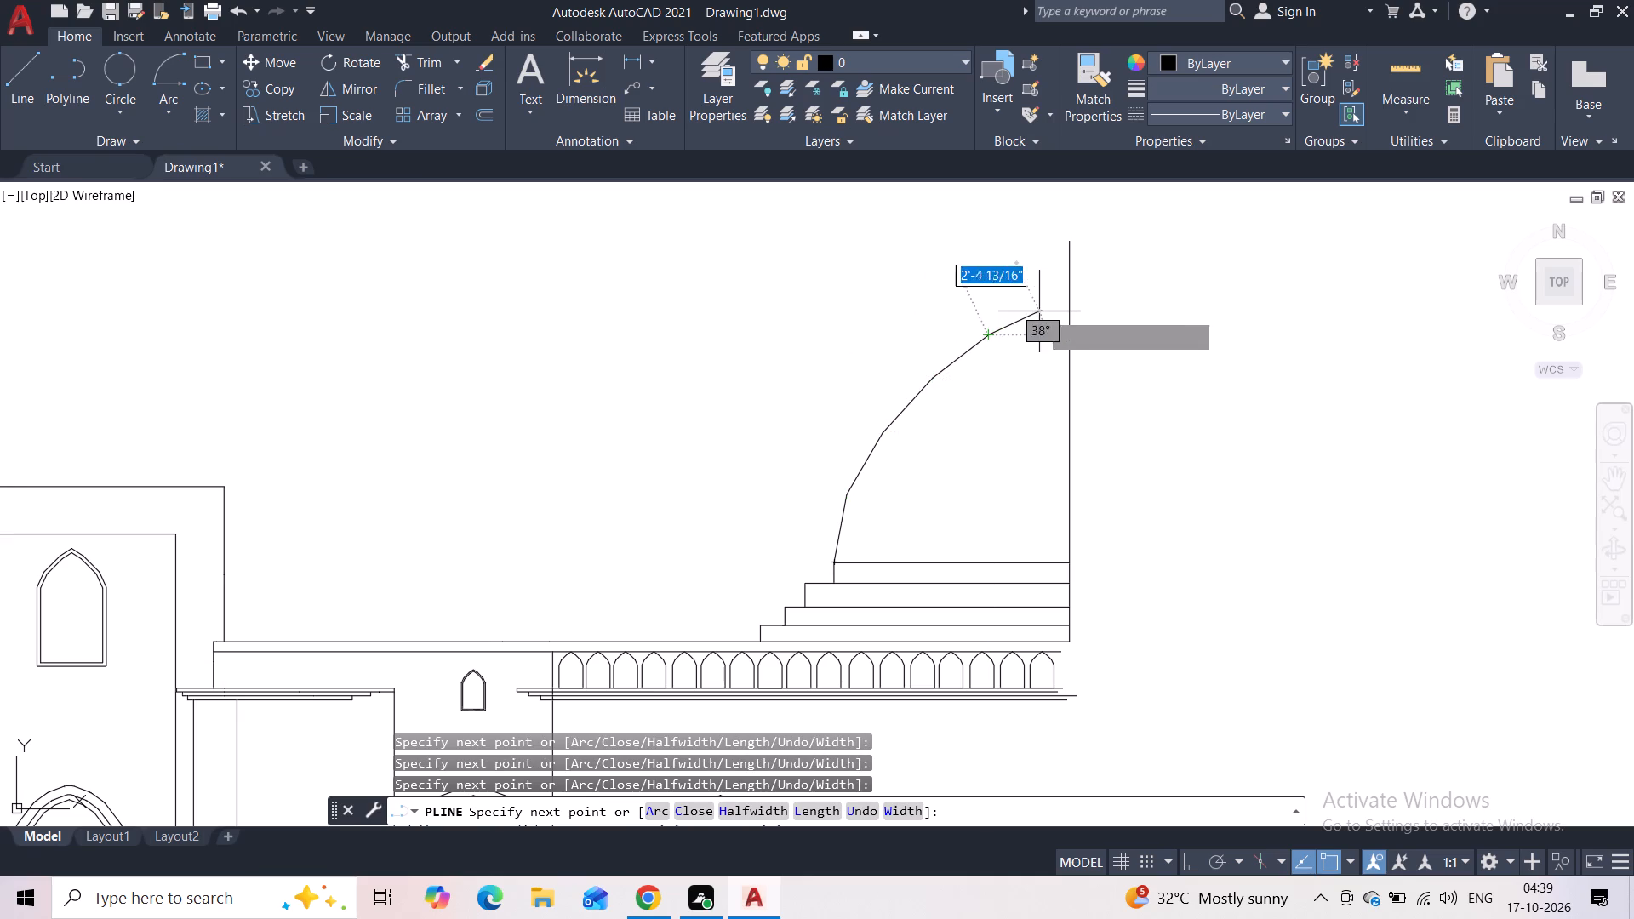
{"action": "left_click", "coordinate": [1040, 311]}
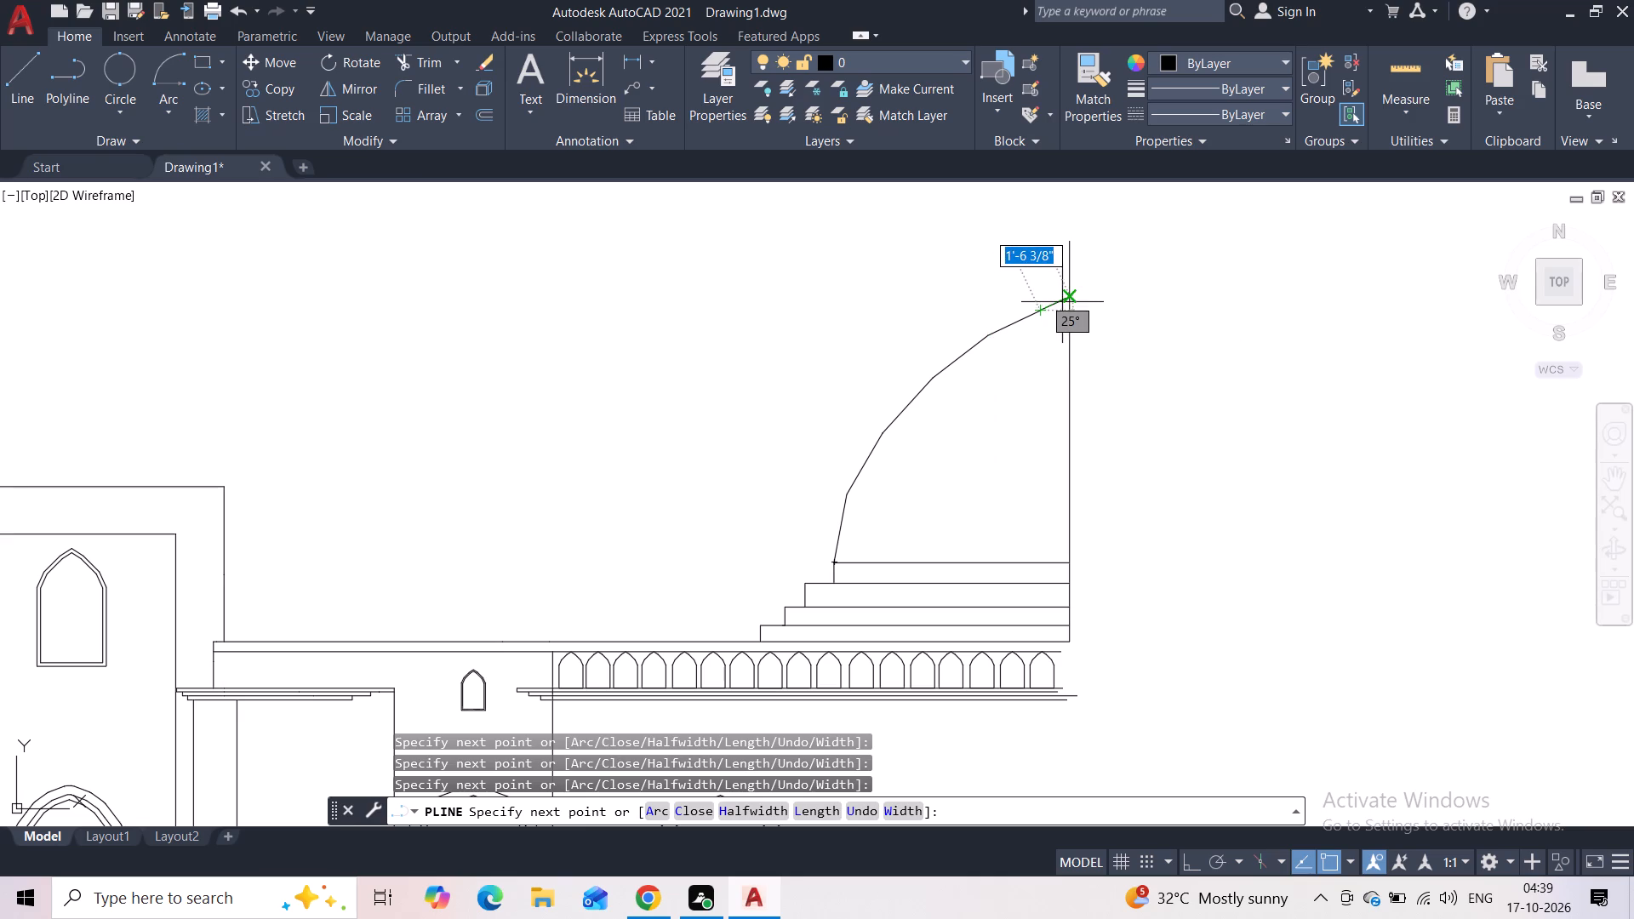
{"action": "scroll", "coordinate": [1071, 304], "scroll_direction": "up", "scroll_amount": 3}
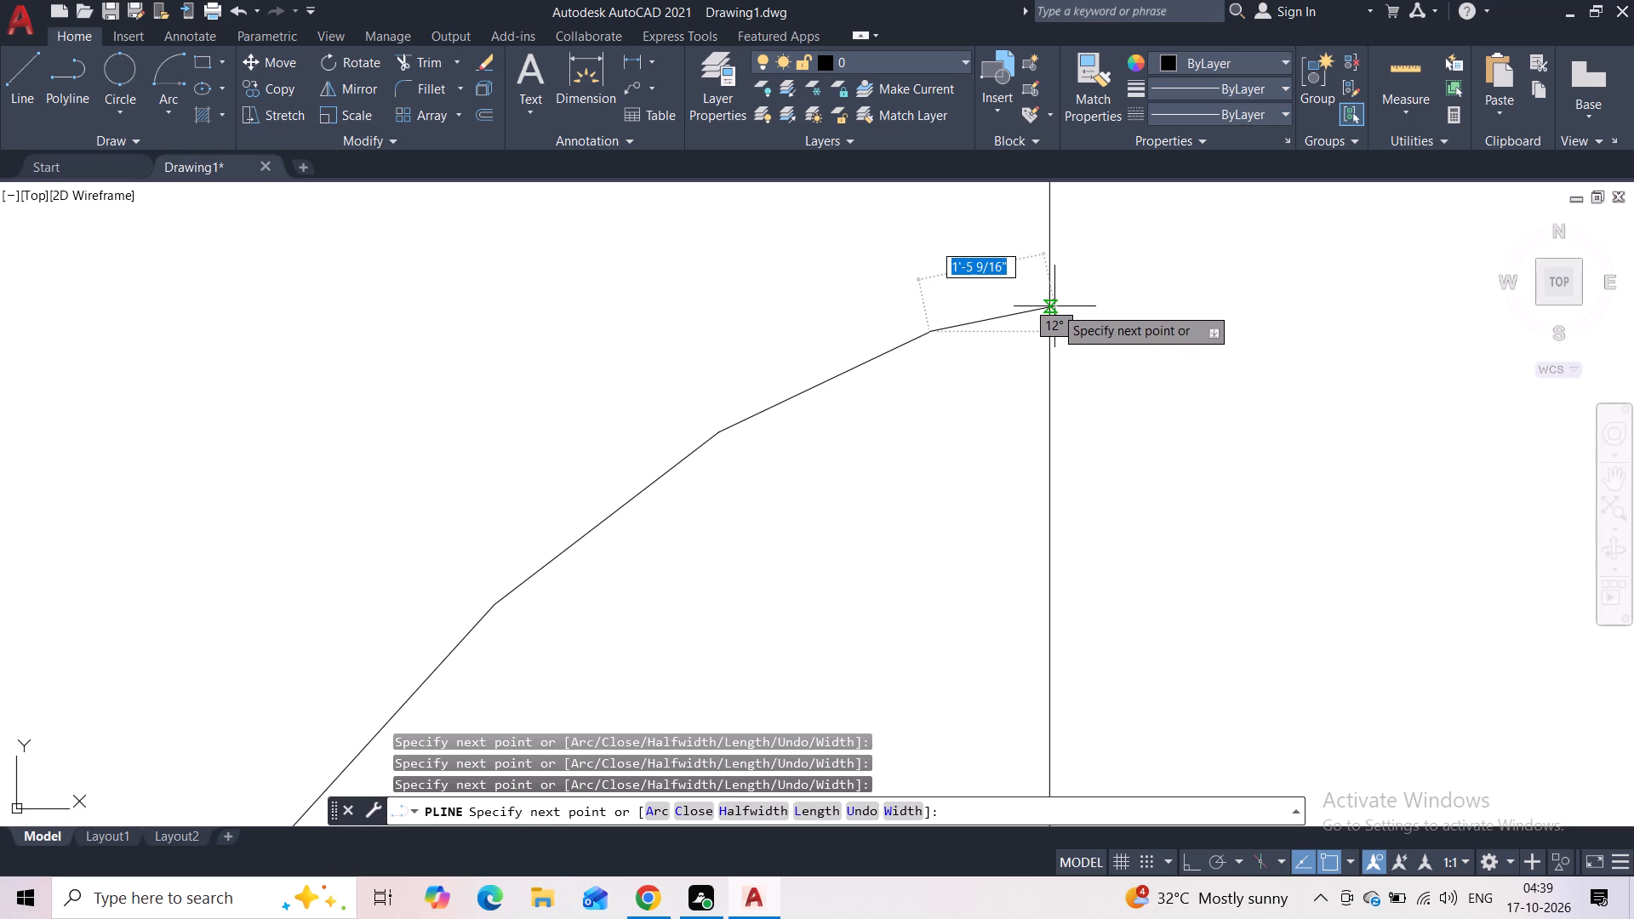
{"action": "left_click", "coordinate": [1054, 306]}
{"action": "key", "text": "Escape"}
{"action": "scroll", "coordinate": [1117, 301], "scroll_direction": "down", "scroll_amount": 2}
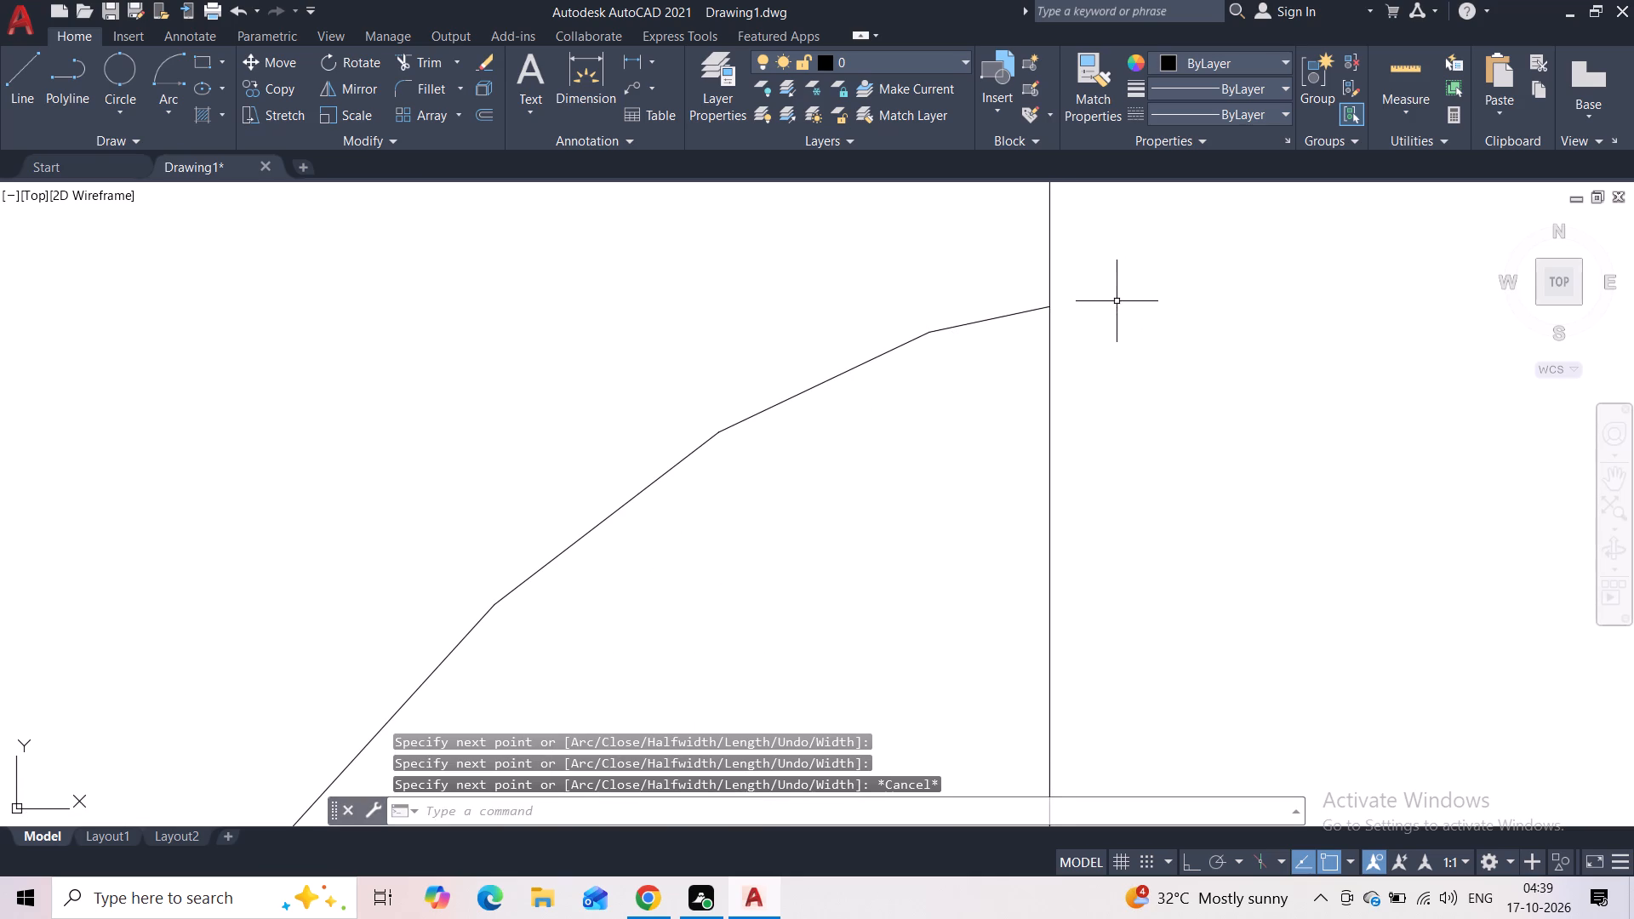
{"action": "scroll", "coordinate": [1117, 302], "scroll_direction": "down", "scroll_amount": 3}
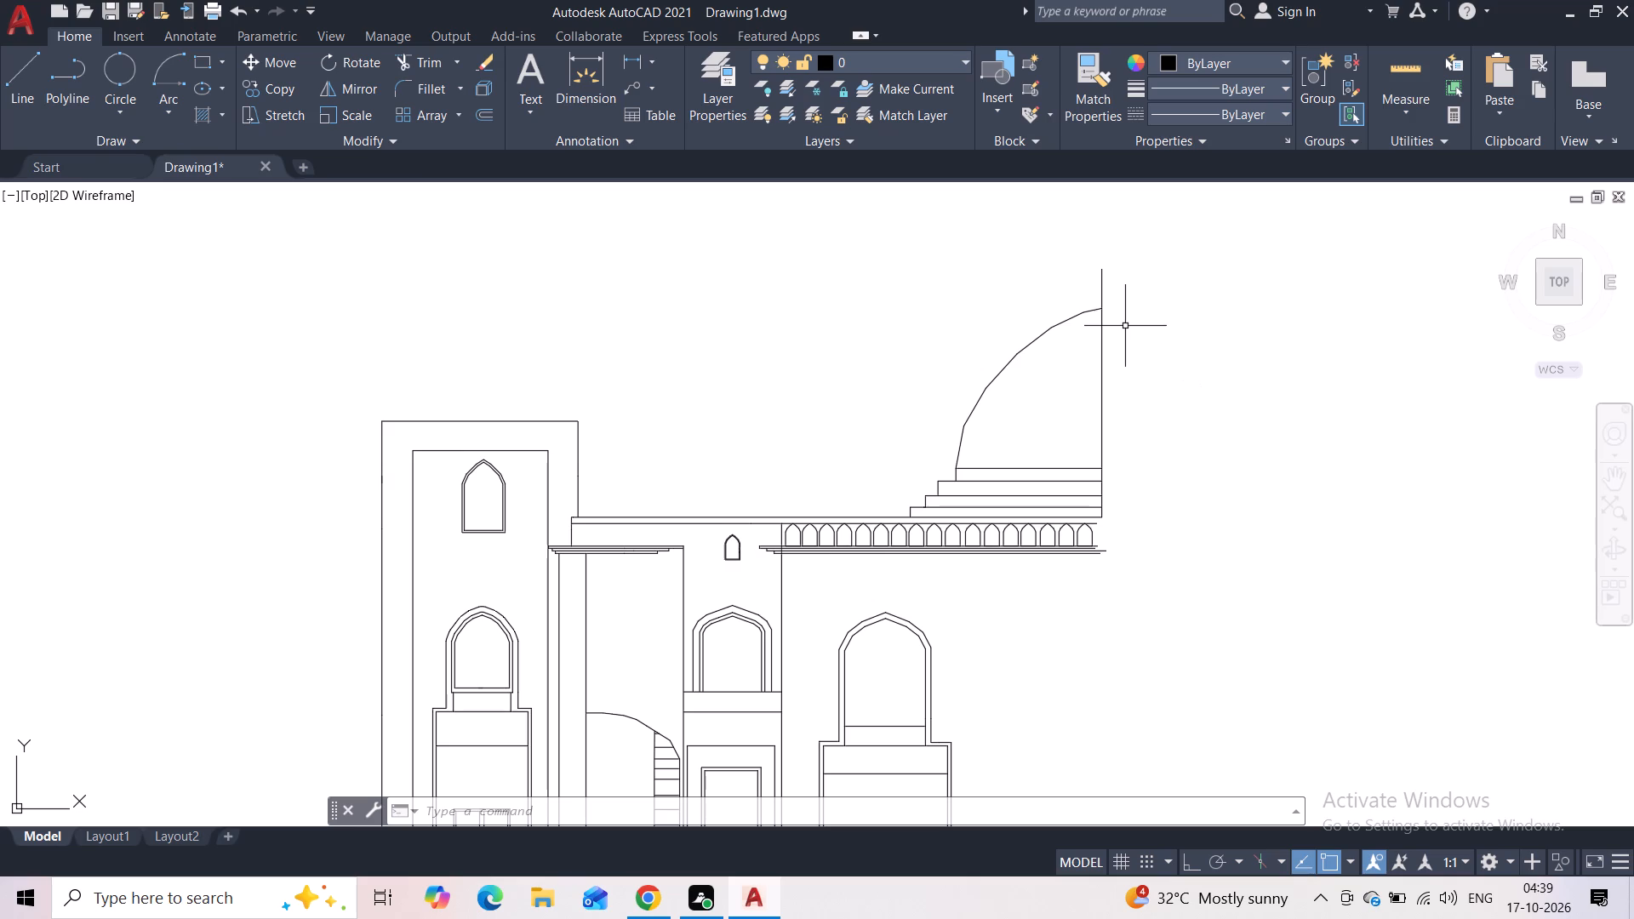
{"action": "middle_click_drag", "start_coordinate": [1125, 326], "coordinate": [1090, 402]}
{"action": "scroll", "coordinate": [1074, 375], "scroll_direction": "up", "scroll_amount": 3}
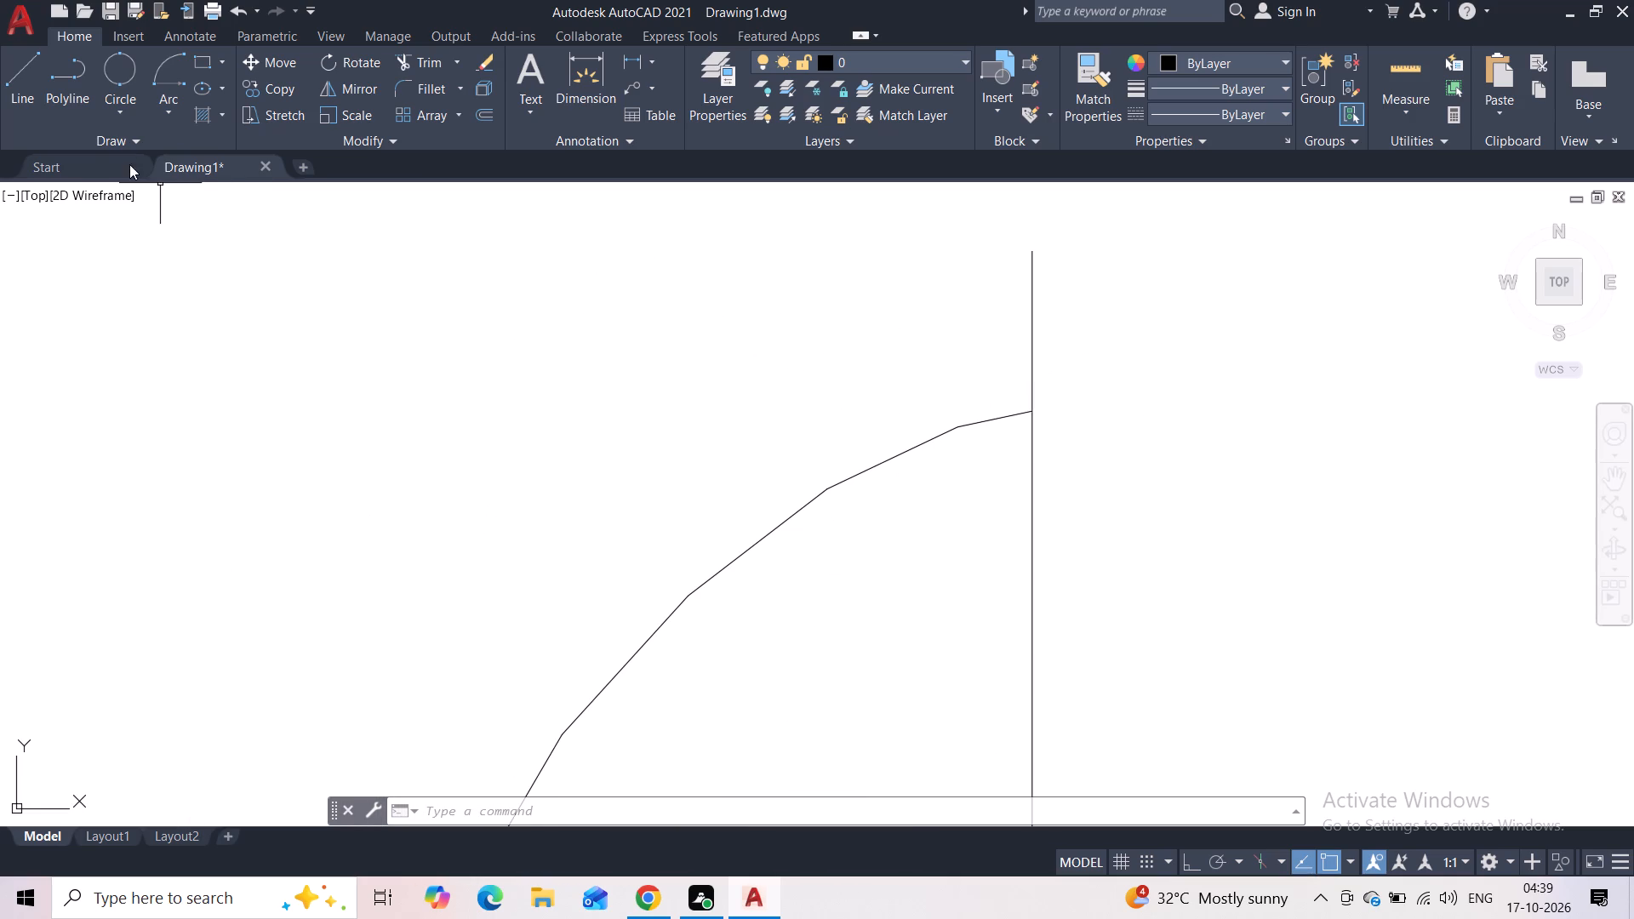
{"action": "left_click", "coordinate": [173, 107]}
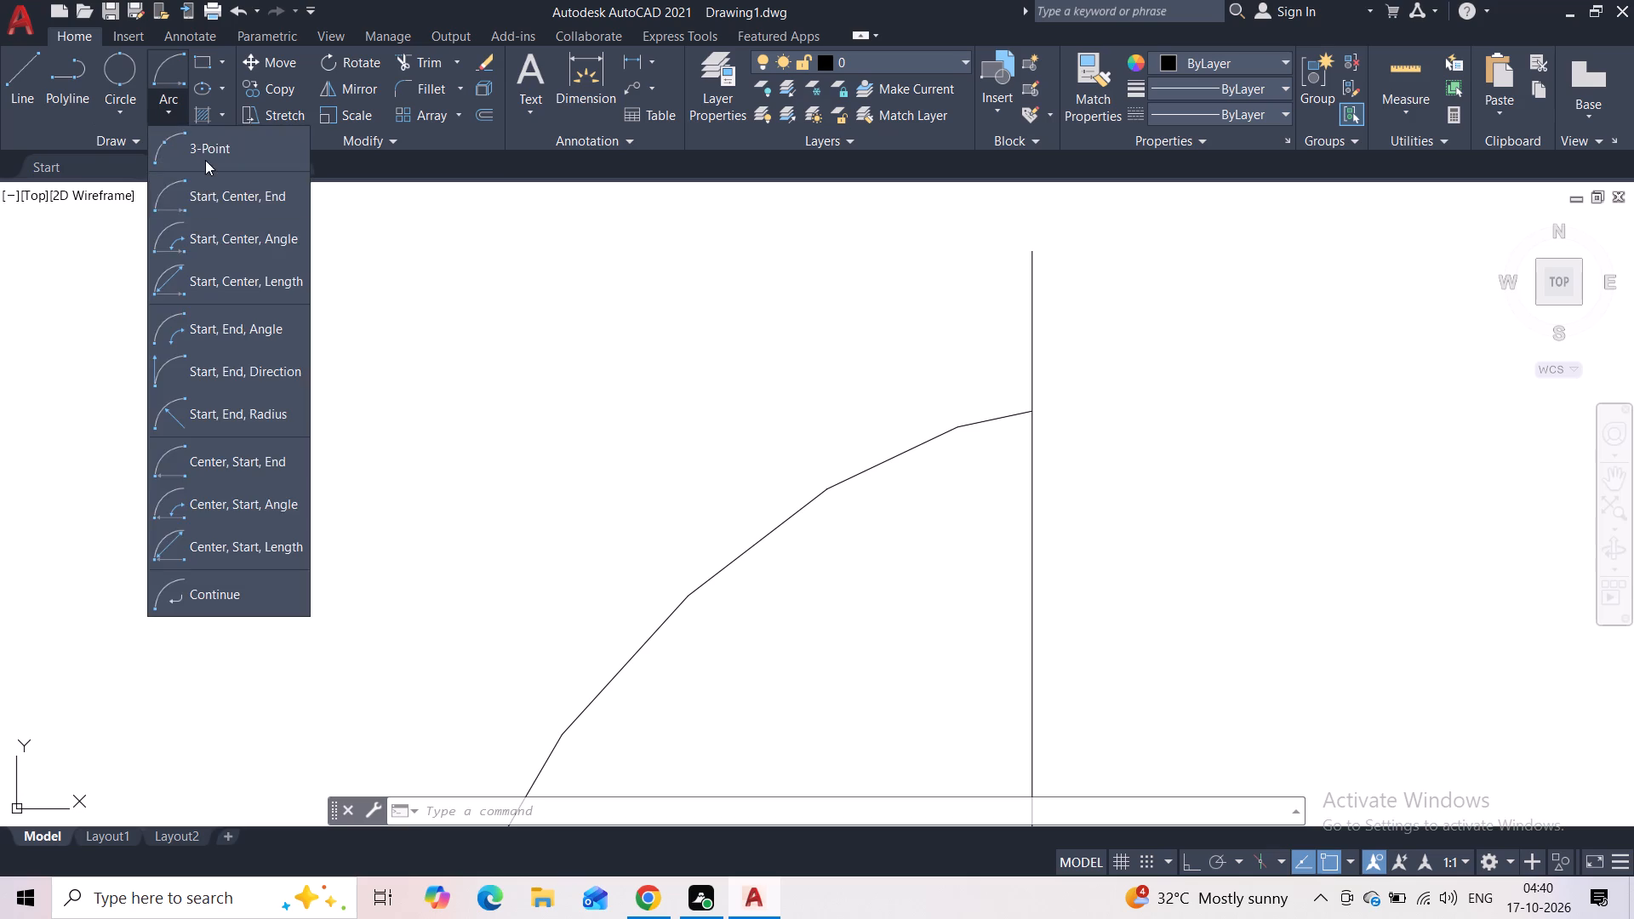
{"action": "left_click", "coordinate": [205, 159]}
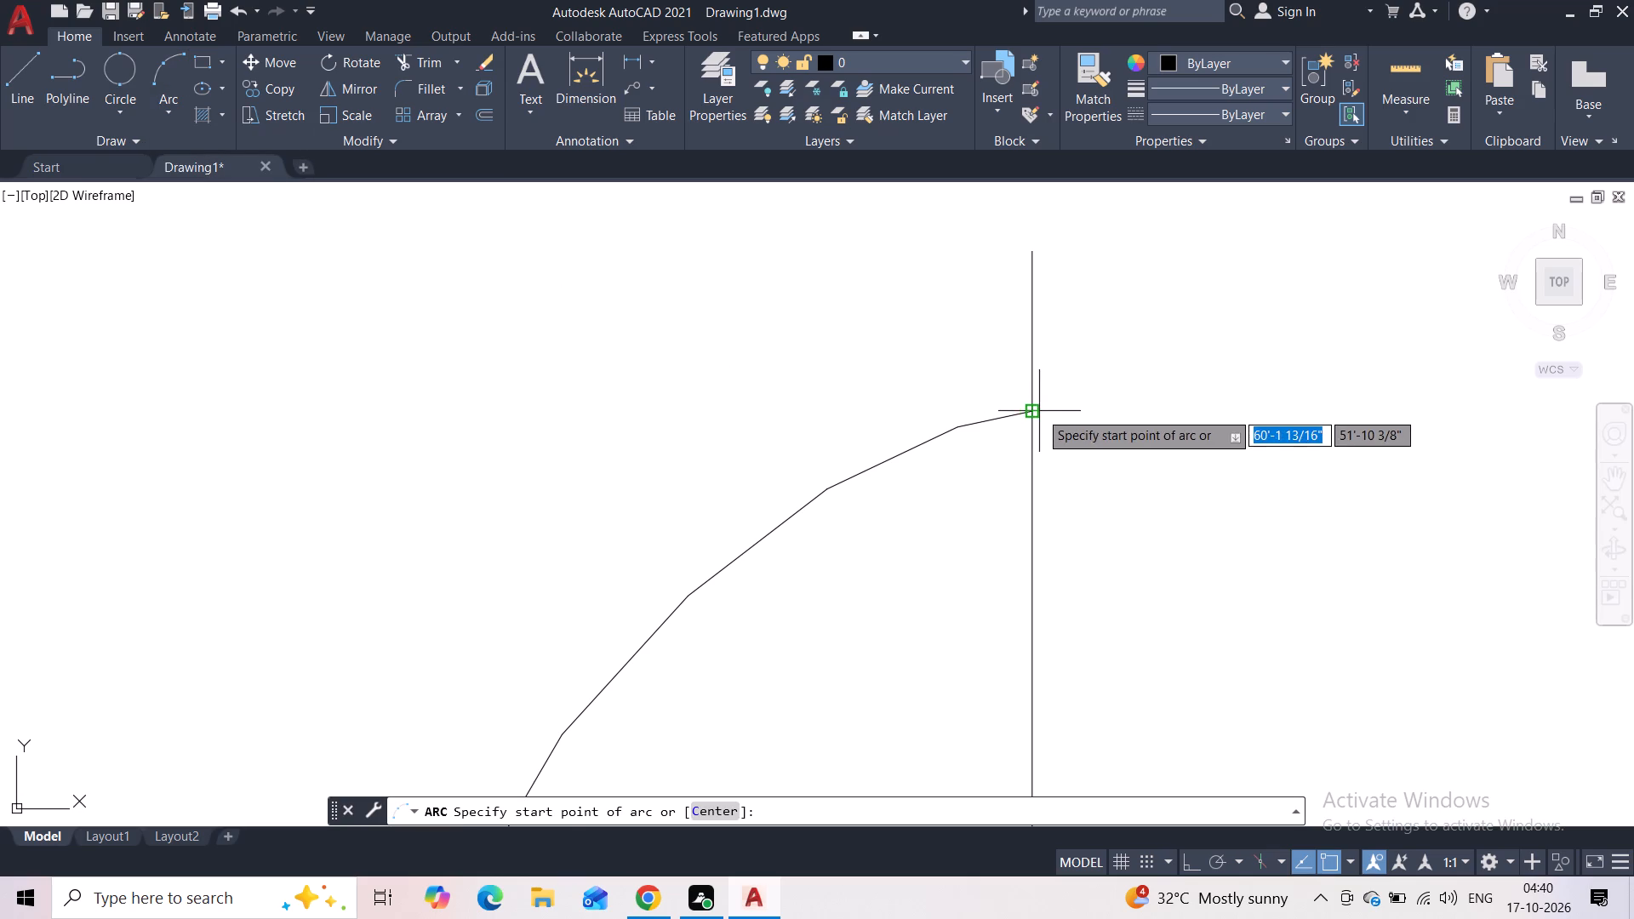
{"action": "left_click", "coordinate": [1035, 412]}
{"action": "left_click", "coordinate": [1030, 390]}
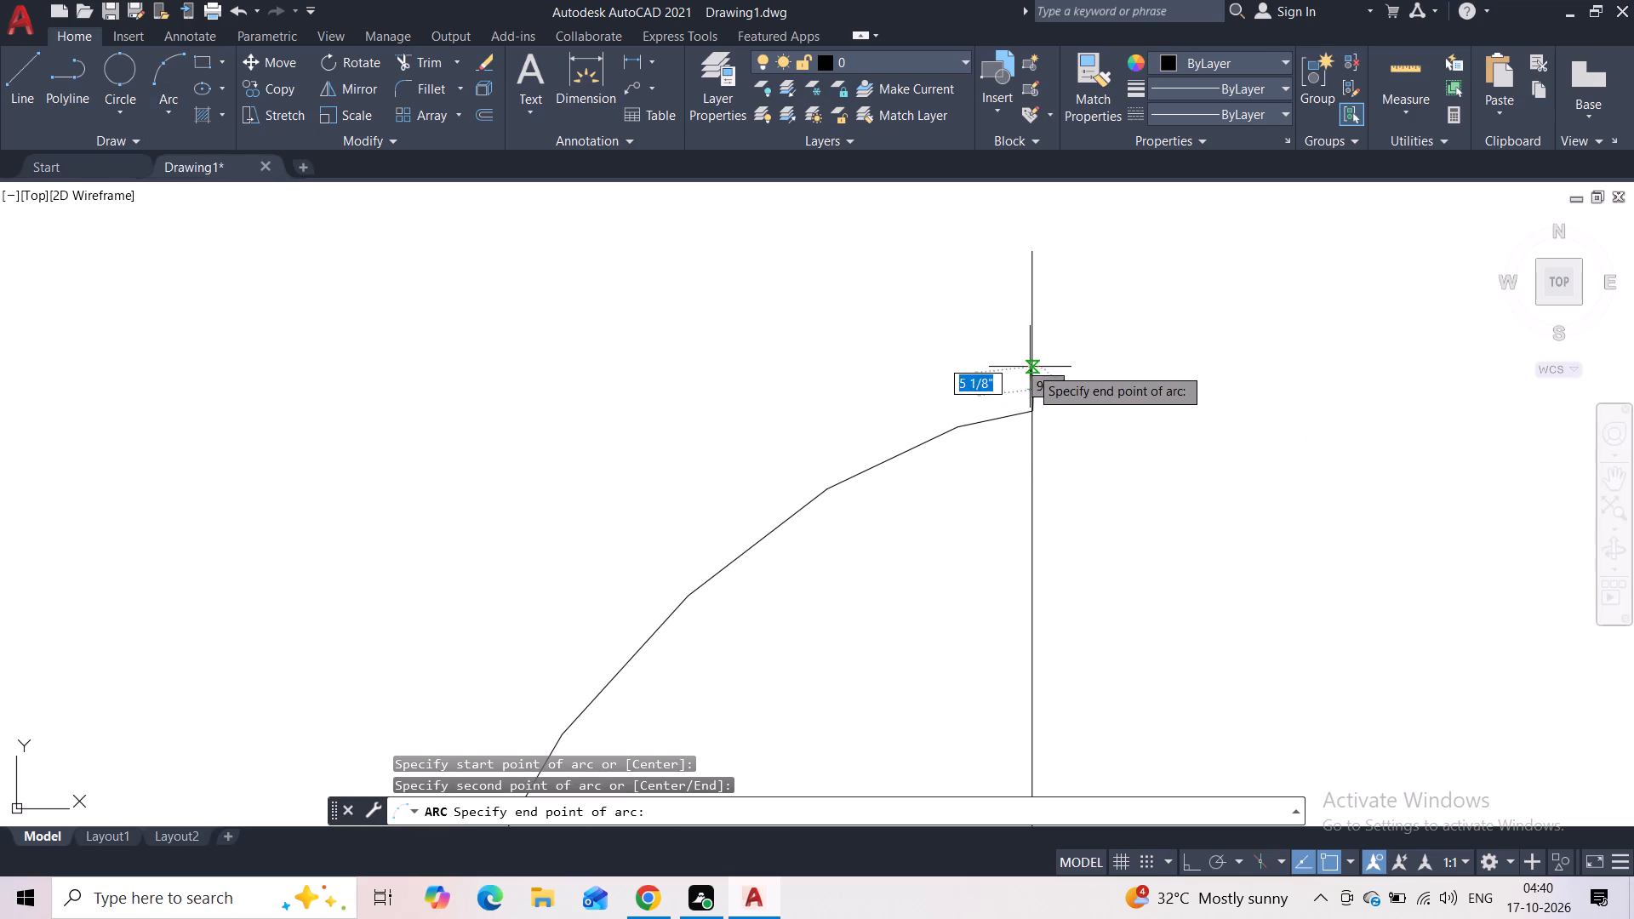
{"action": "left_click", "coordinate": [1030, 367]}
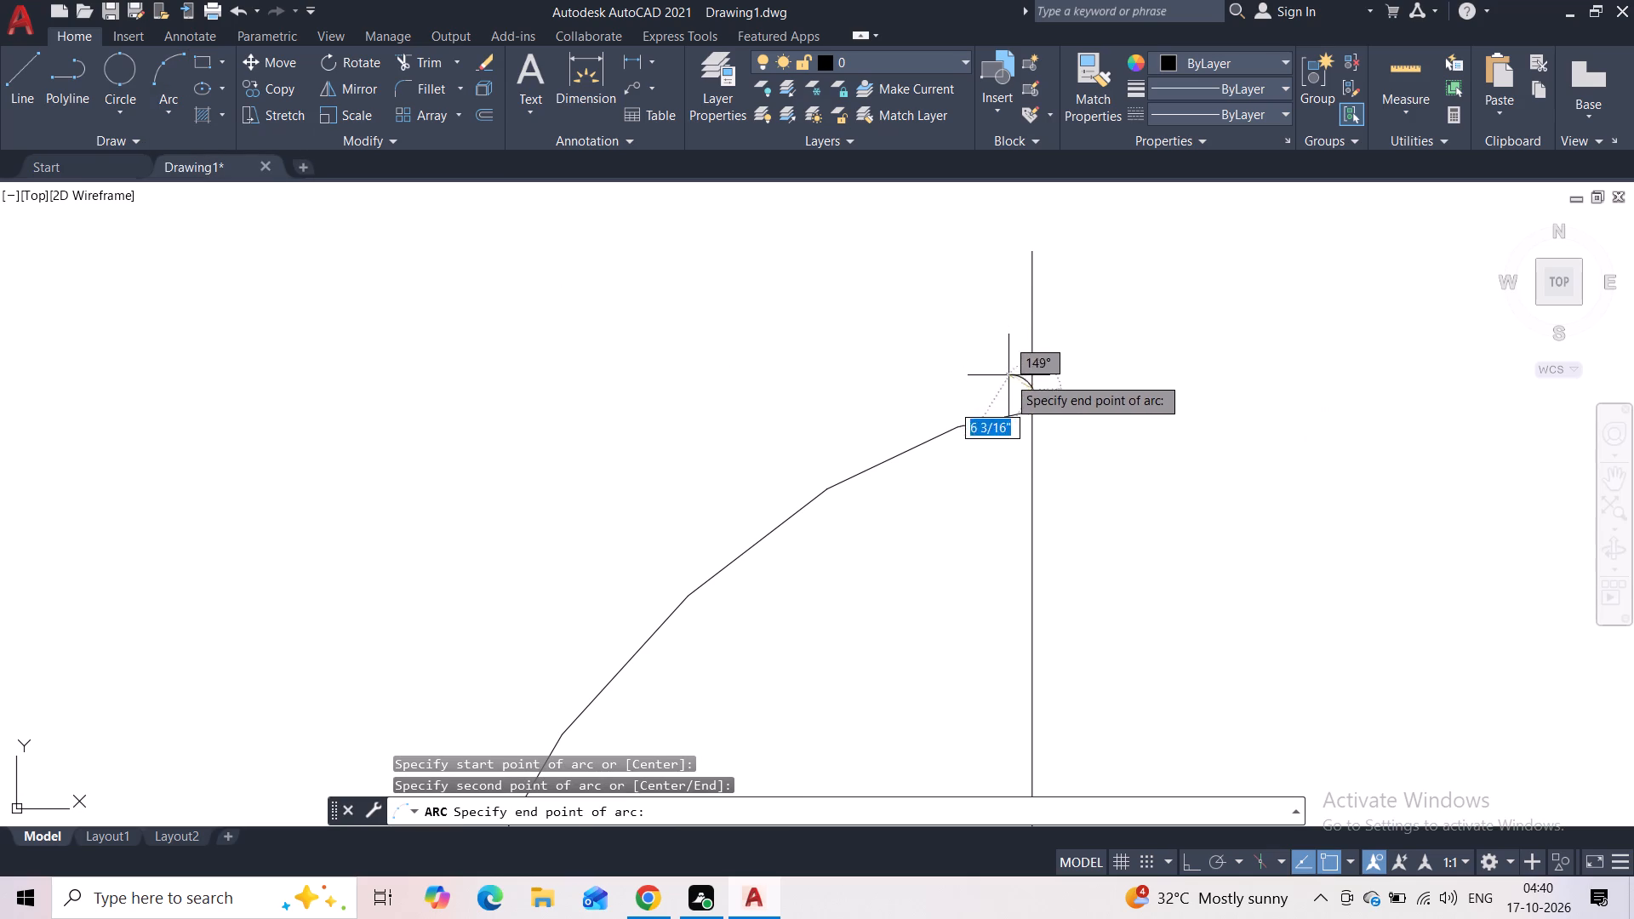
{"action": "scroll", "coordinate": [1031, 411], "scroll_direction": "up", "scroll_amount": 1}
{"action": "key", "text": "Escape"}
Draw a two-point circle about 4 5/8" in diameter on the tall vertical line, resting on the dome's apex.
{"action": "left_click", "coordinate": [126, 107]}
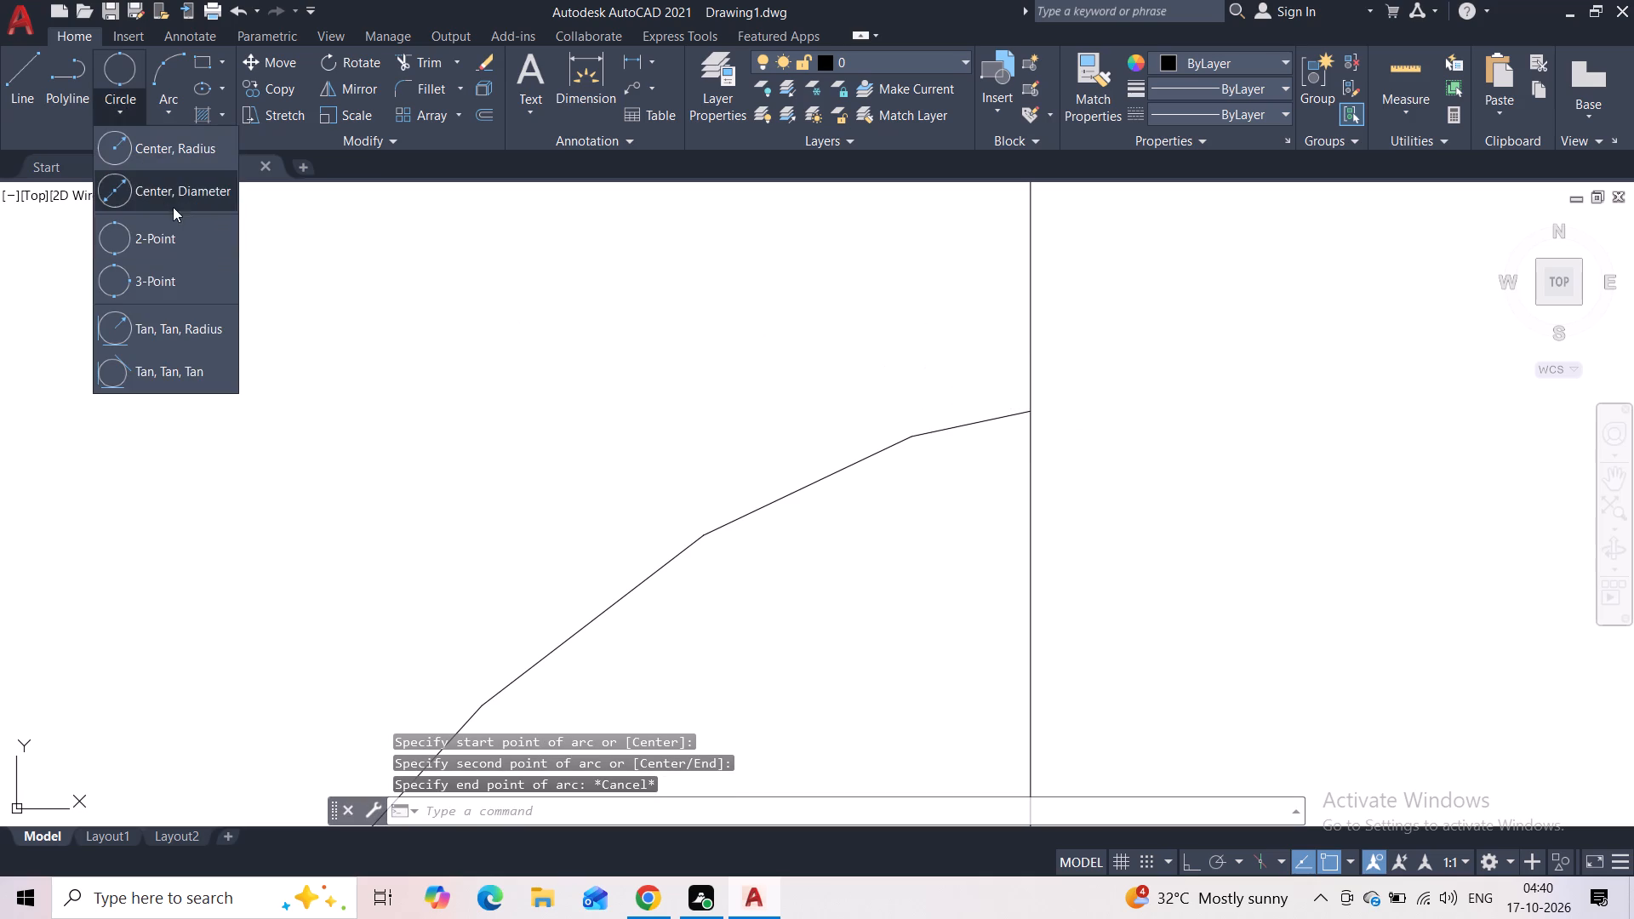
{"action": "left_click", "coordinate": [154, 240]}
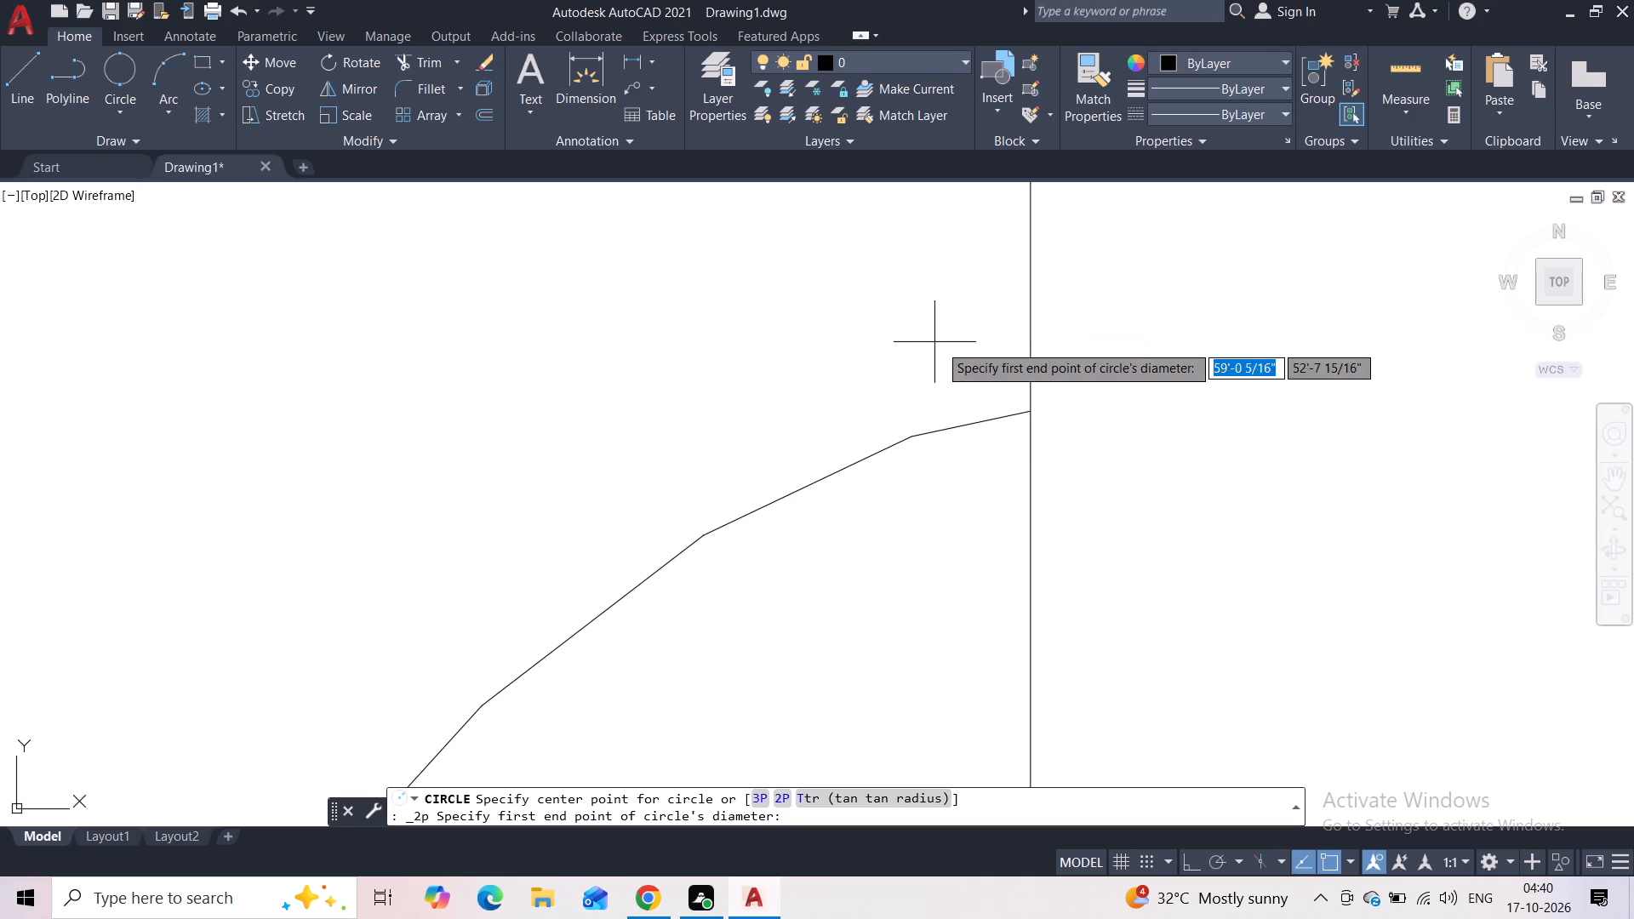
{"action": "left_click", "coordinate": [1031, 409]}
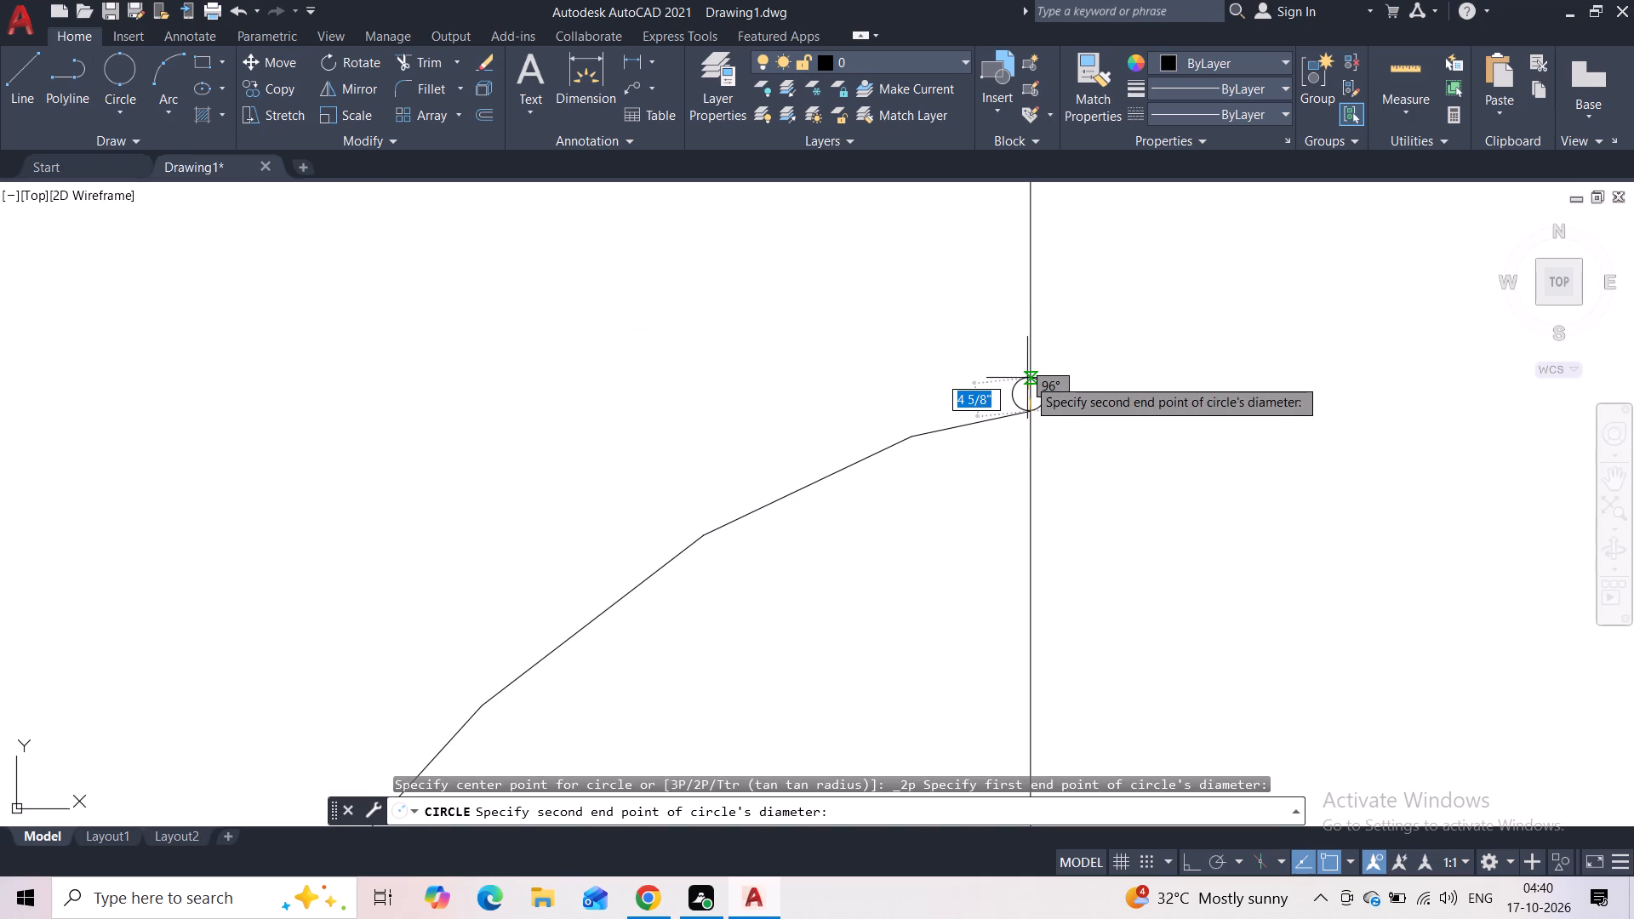
{"action": "left_click", "coordinate": [1027, 378]}
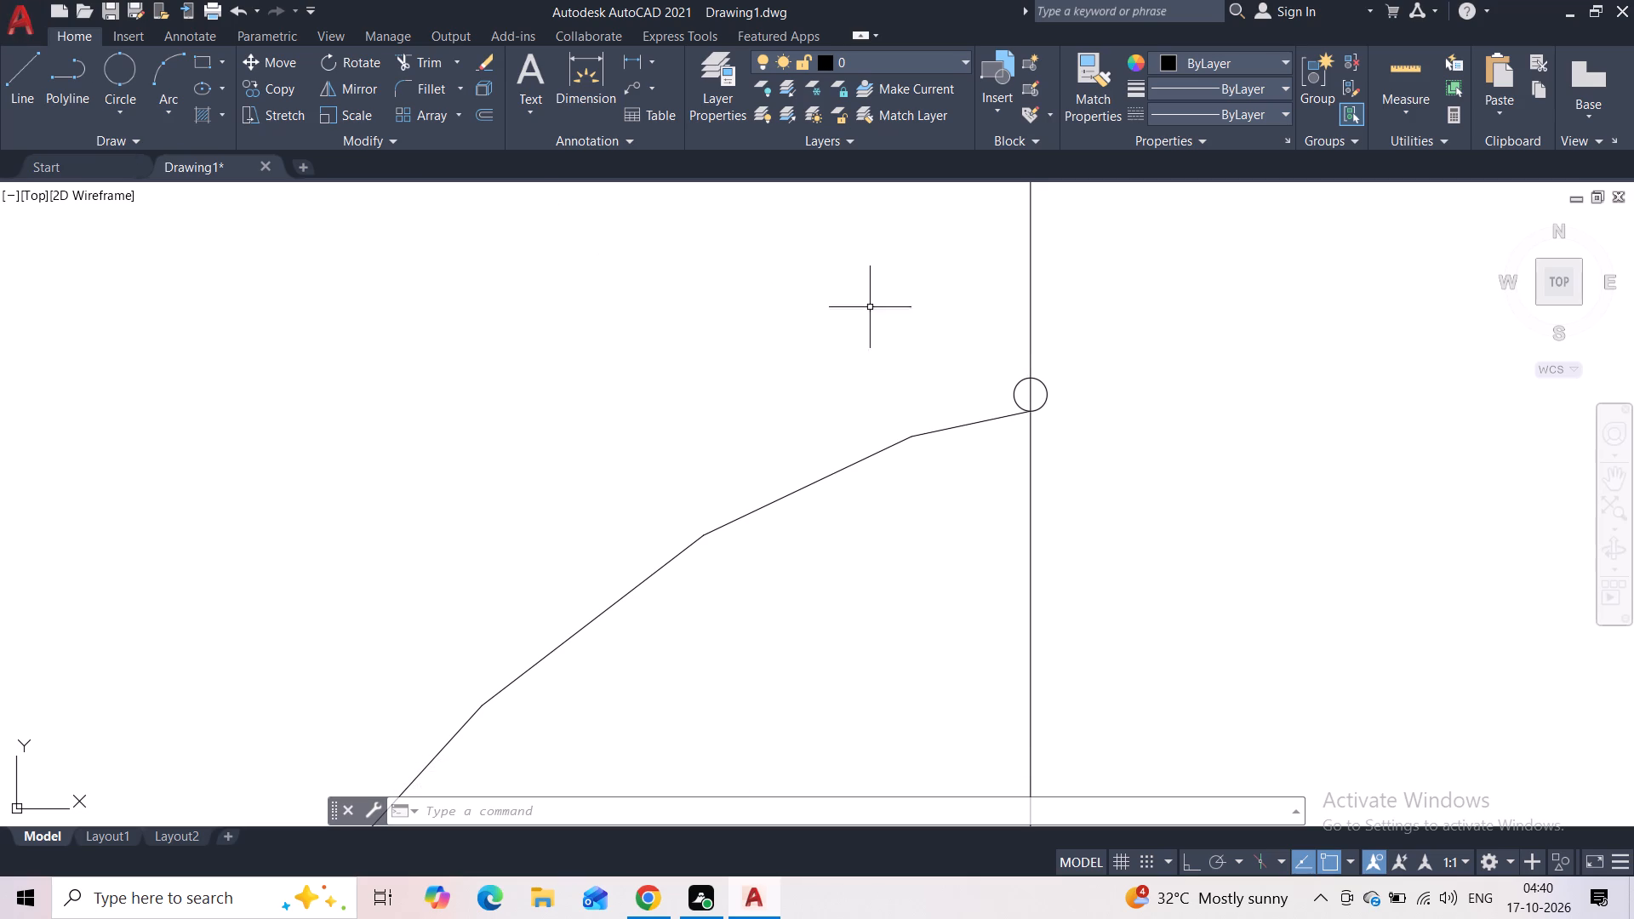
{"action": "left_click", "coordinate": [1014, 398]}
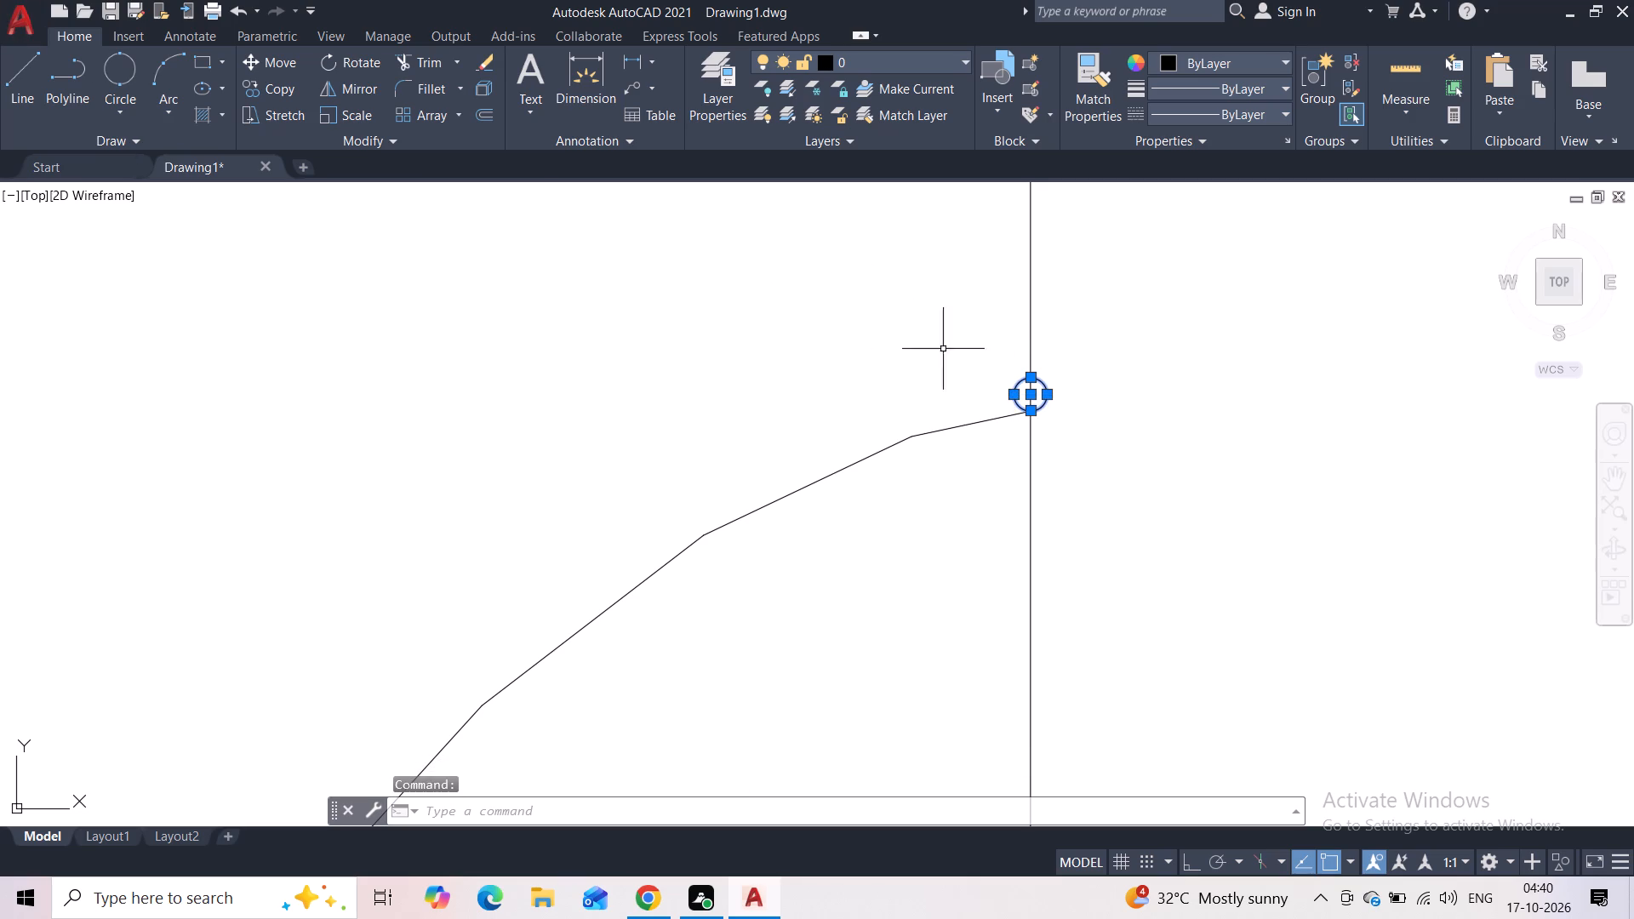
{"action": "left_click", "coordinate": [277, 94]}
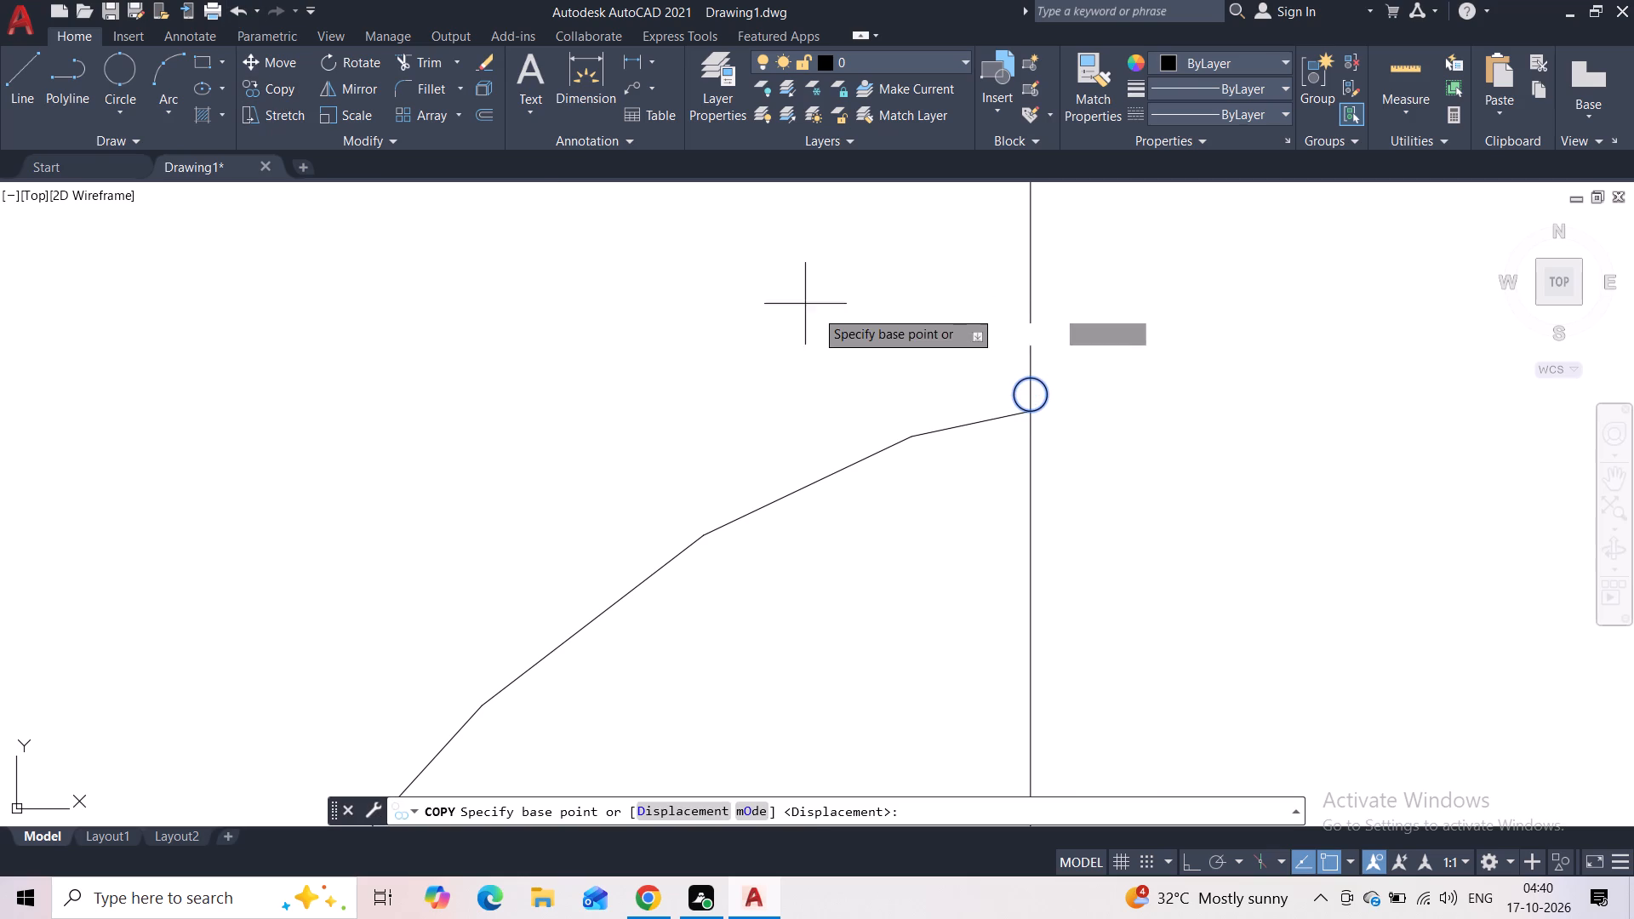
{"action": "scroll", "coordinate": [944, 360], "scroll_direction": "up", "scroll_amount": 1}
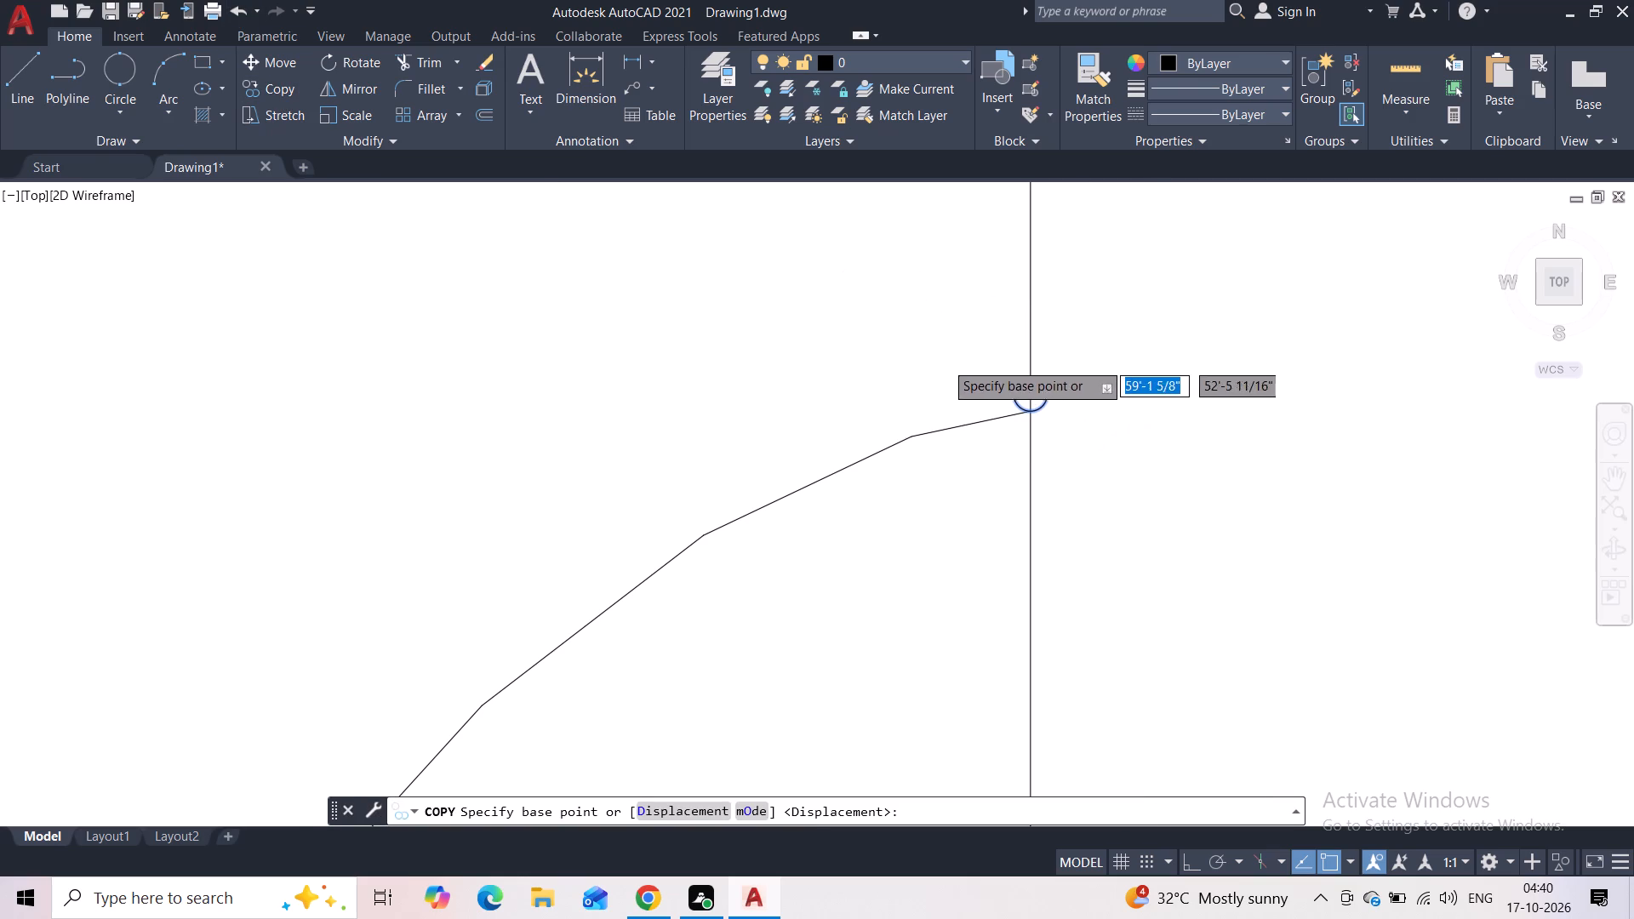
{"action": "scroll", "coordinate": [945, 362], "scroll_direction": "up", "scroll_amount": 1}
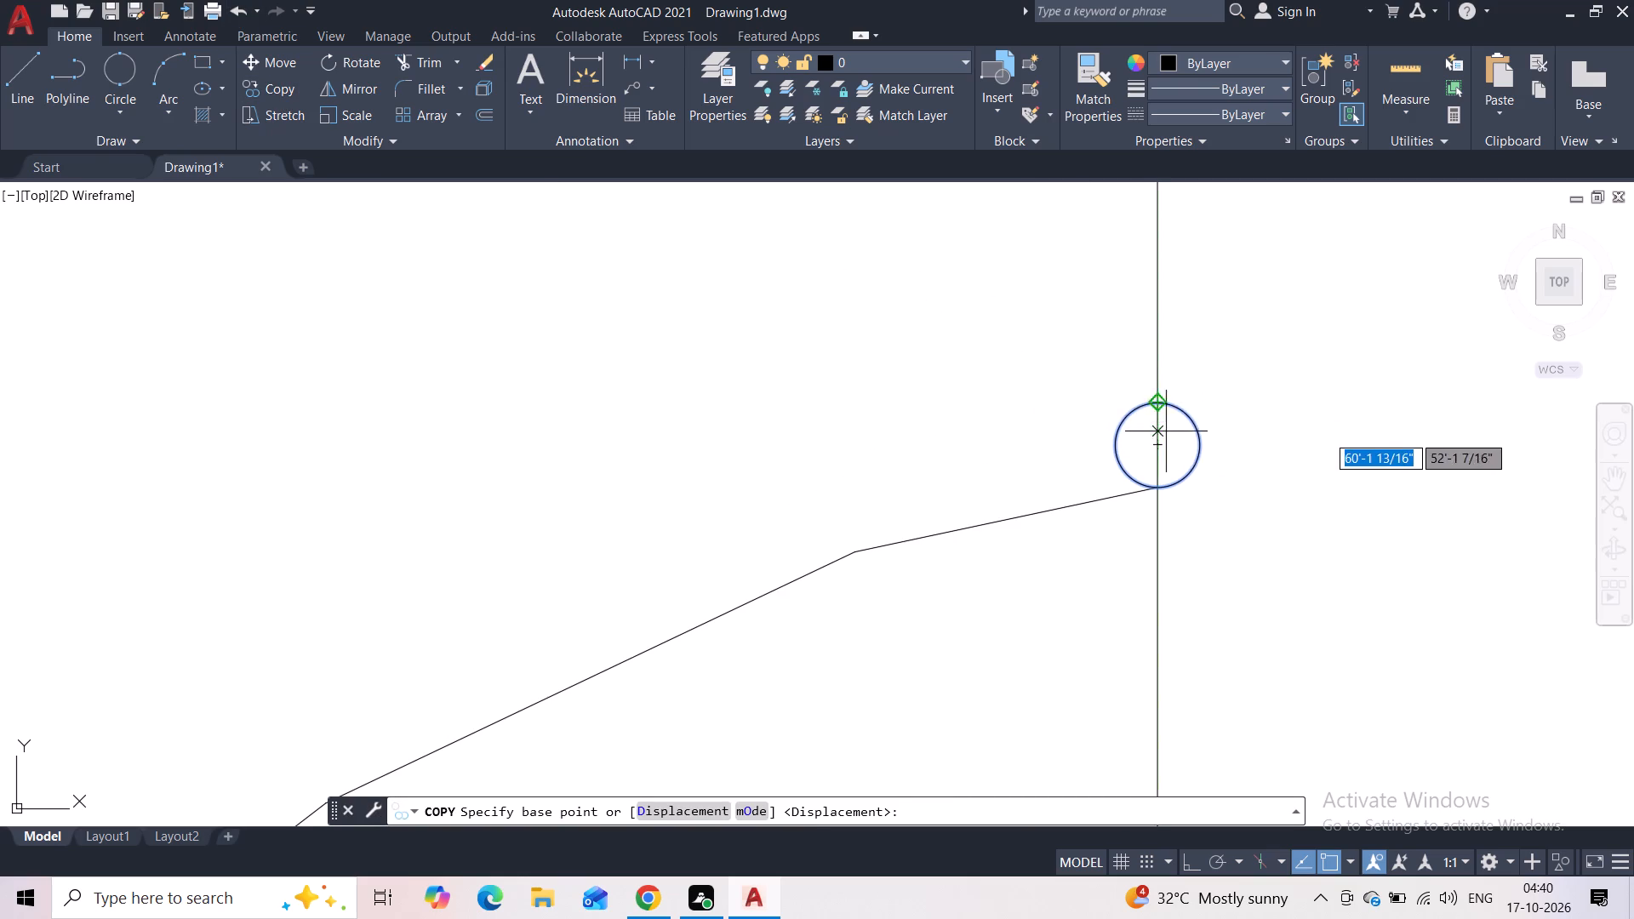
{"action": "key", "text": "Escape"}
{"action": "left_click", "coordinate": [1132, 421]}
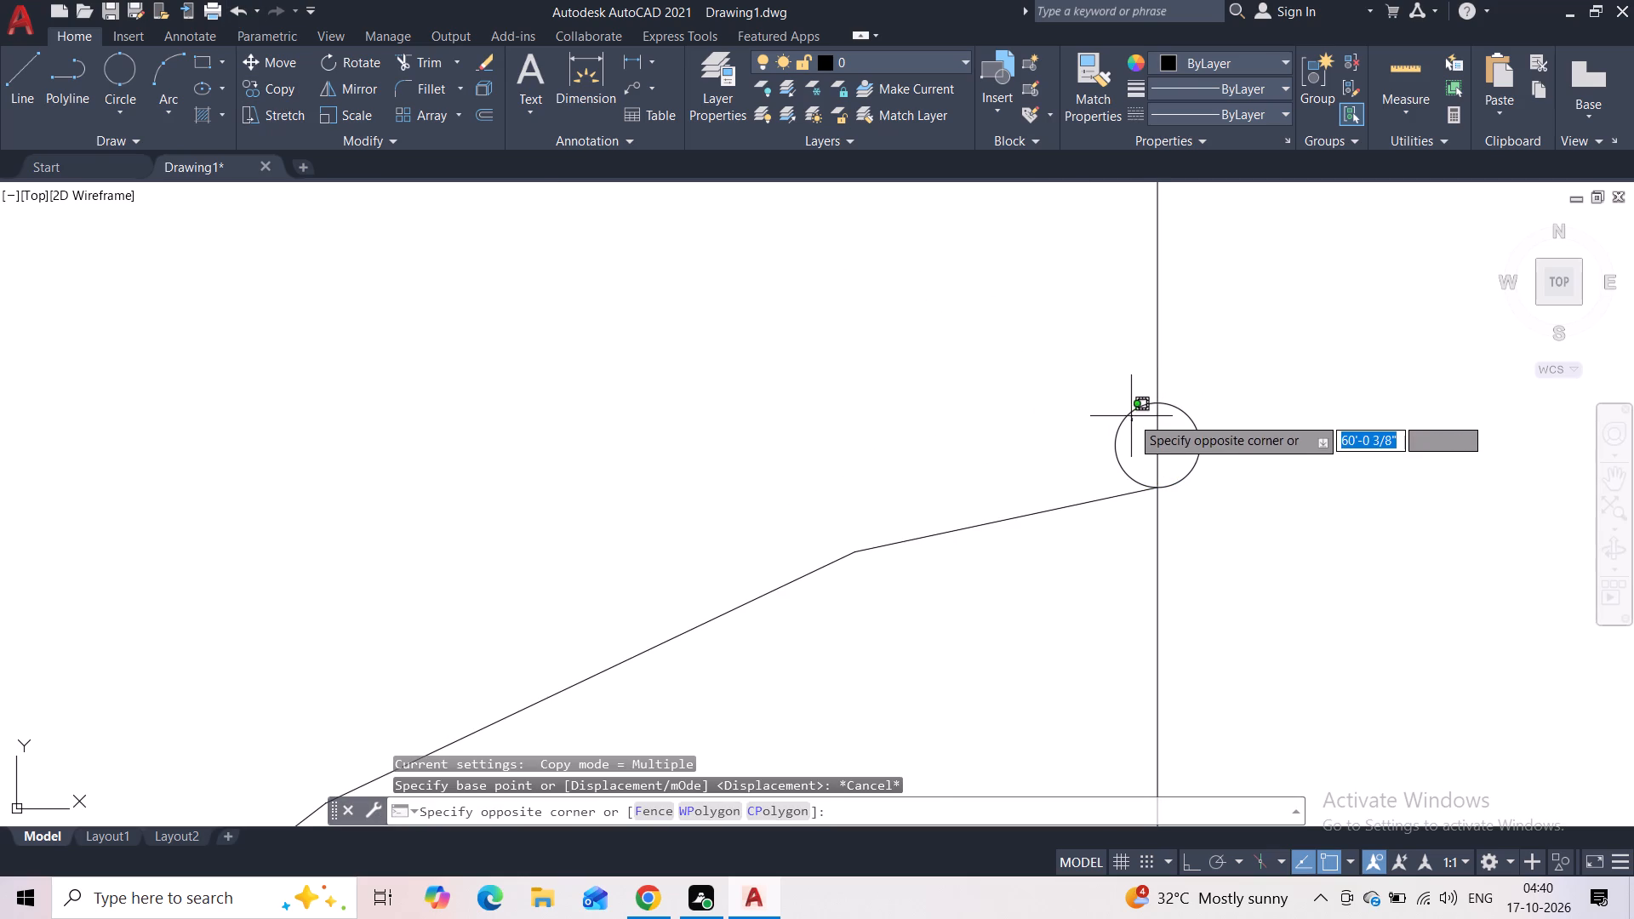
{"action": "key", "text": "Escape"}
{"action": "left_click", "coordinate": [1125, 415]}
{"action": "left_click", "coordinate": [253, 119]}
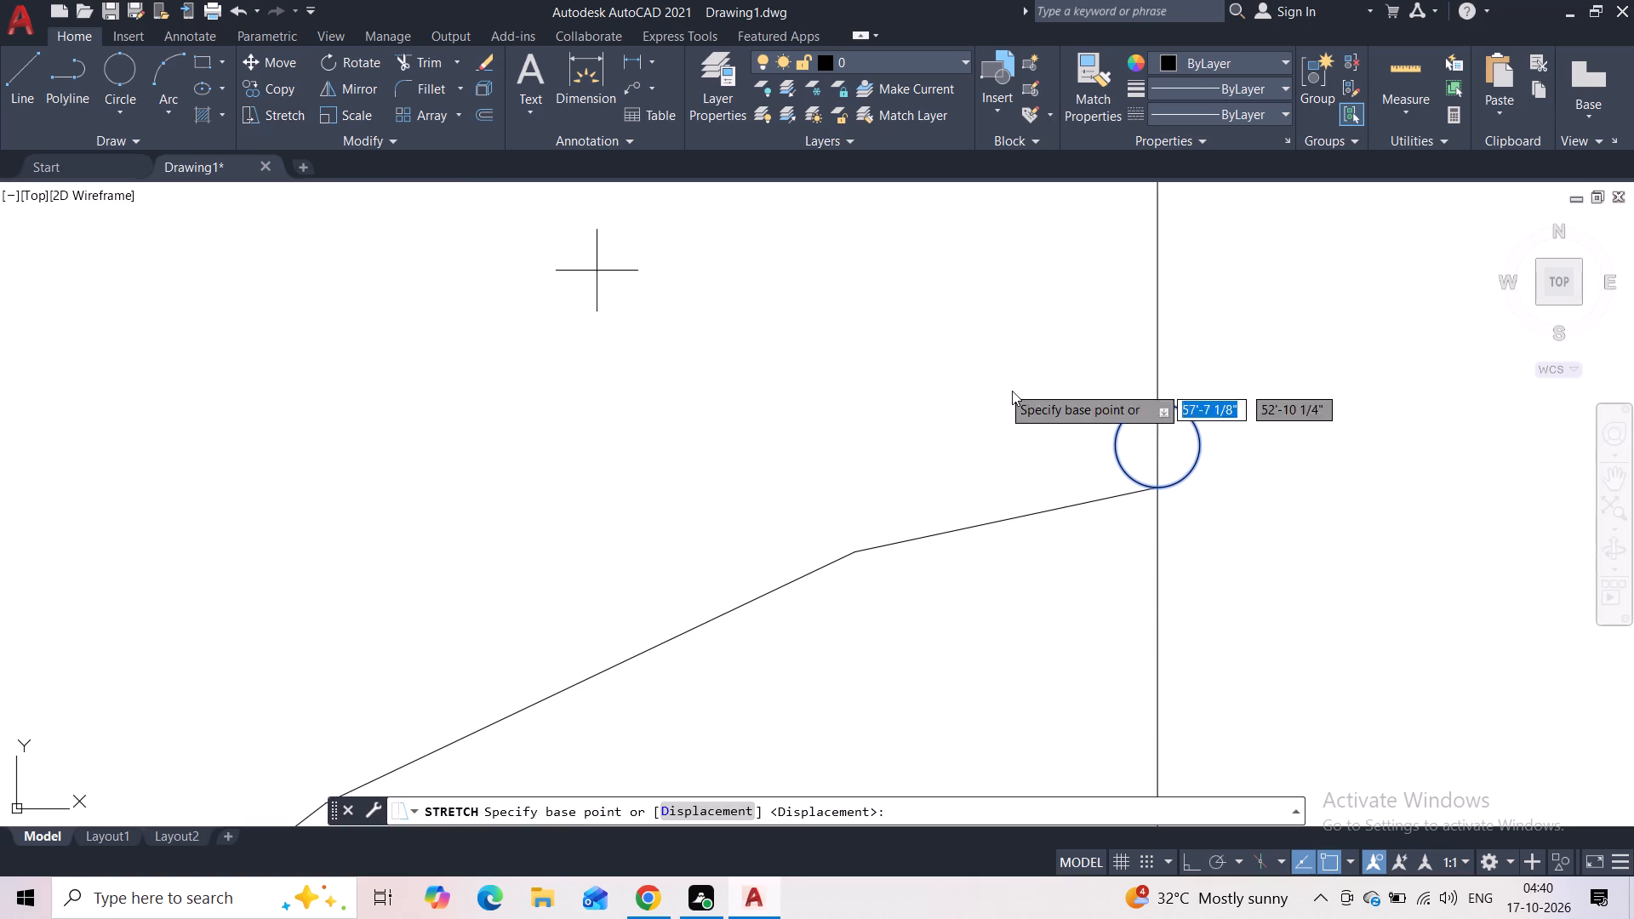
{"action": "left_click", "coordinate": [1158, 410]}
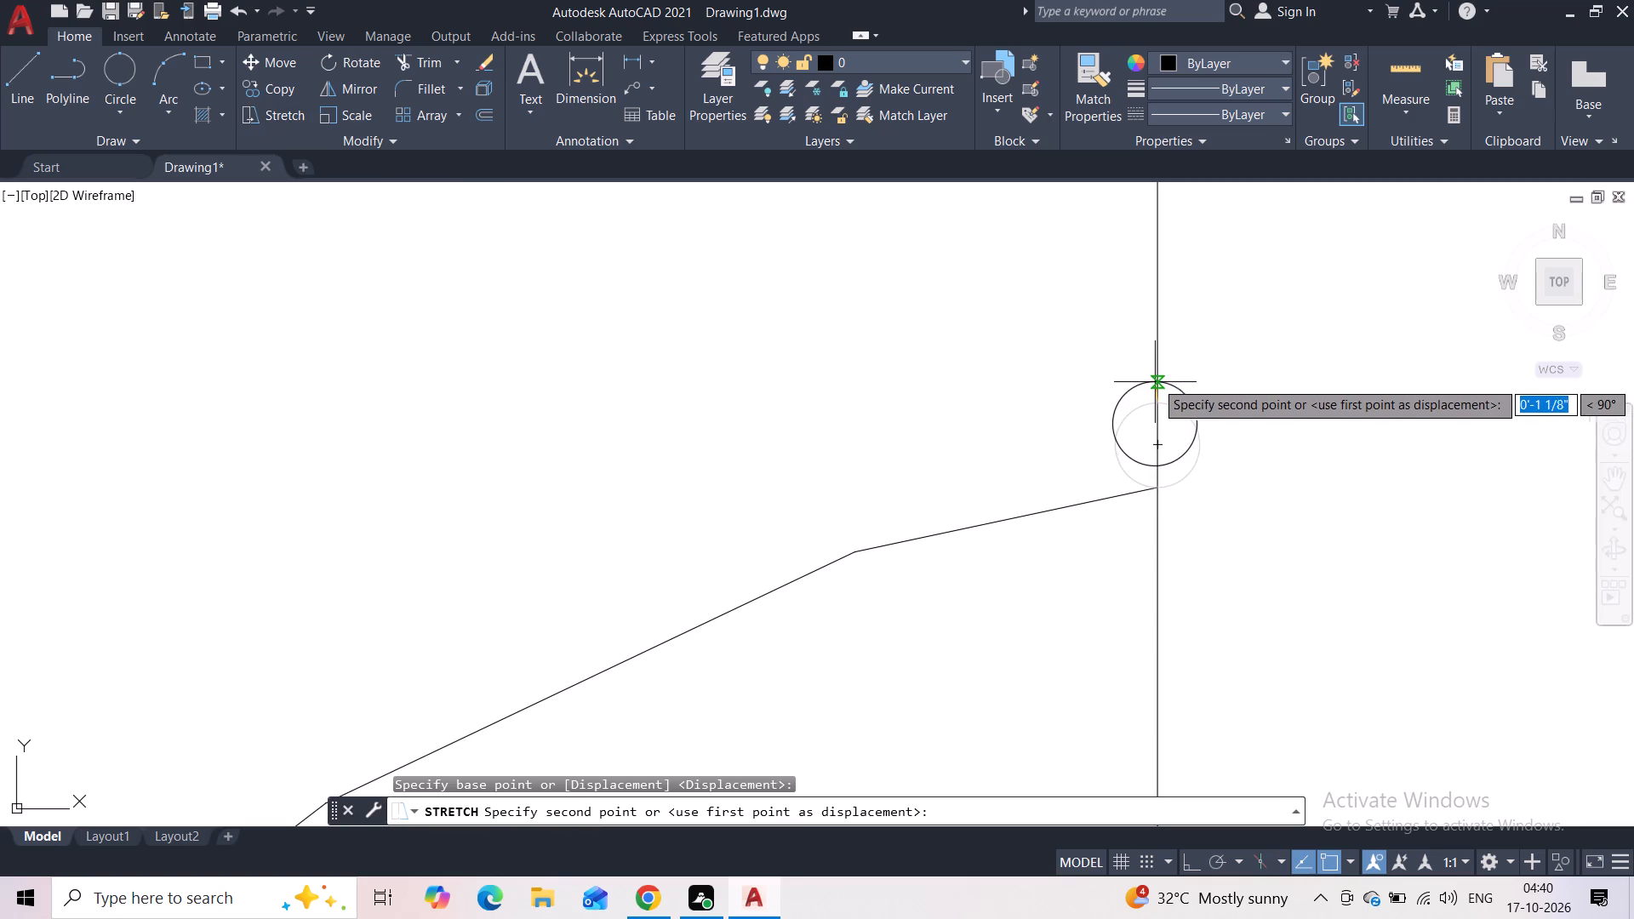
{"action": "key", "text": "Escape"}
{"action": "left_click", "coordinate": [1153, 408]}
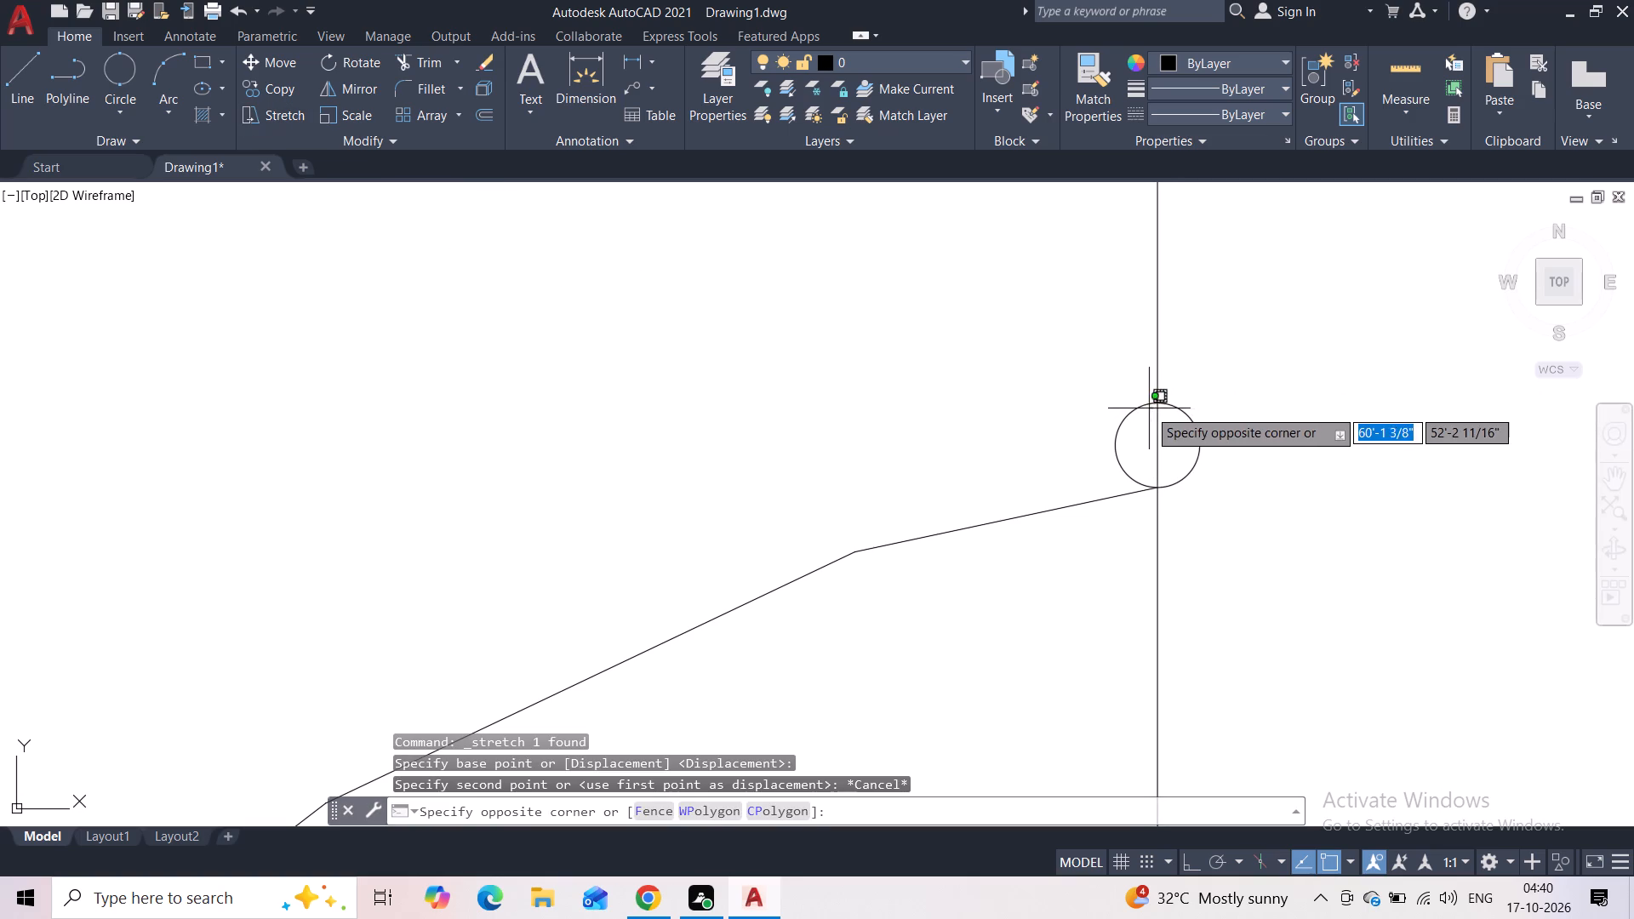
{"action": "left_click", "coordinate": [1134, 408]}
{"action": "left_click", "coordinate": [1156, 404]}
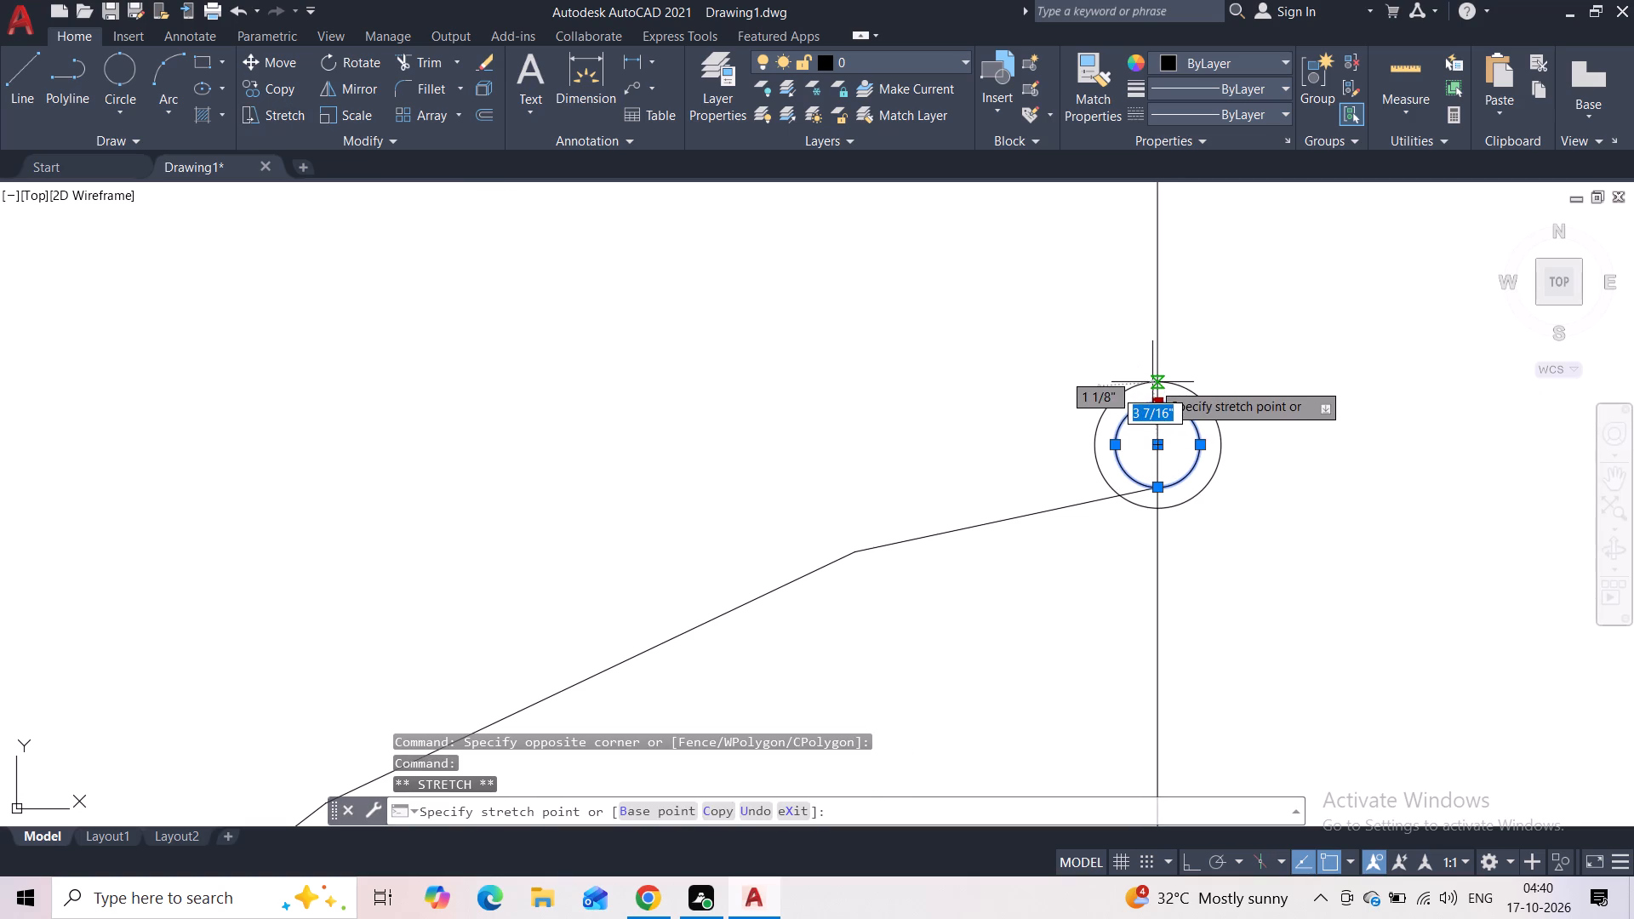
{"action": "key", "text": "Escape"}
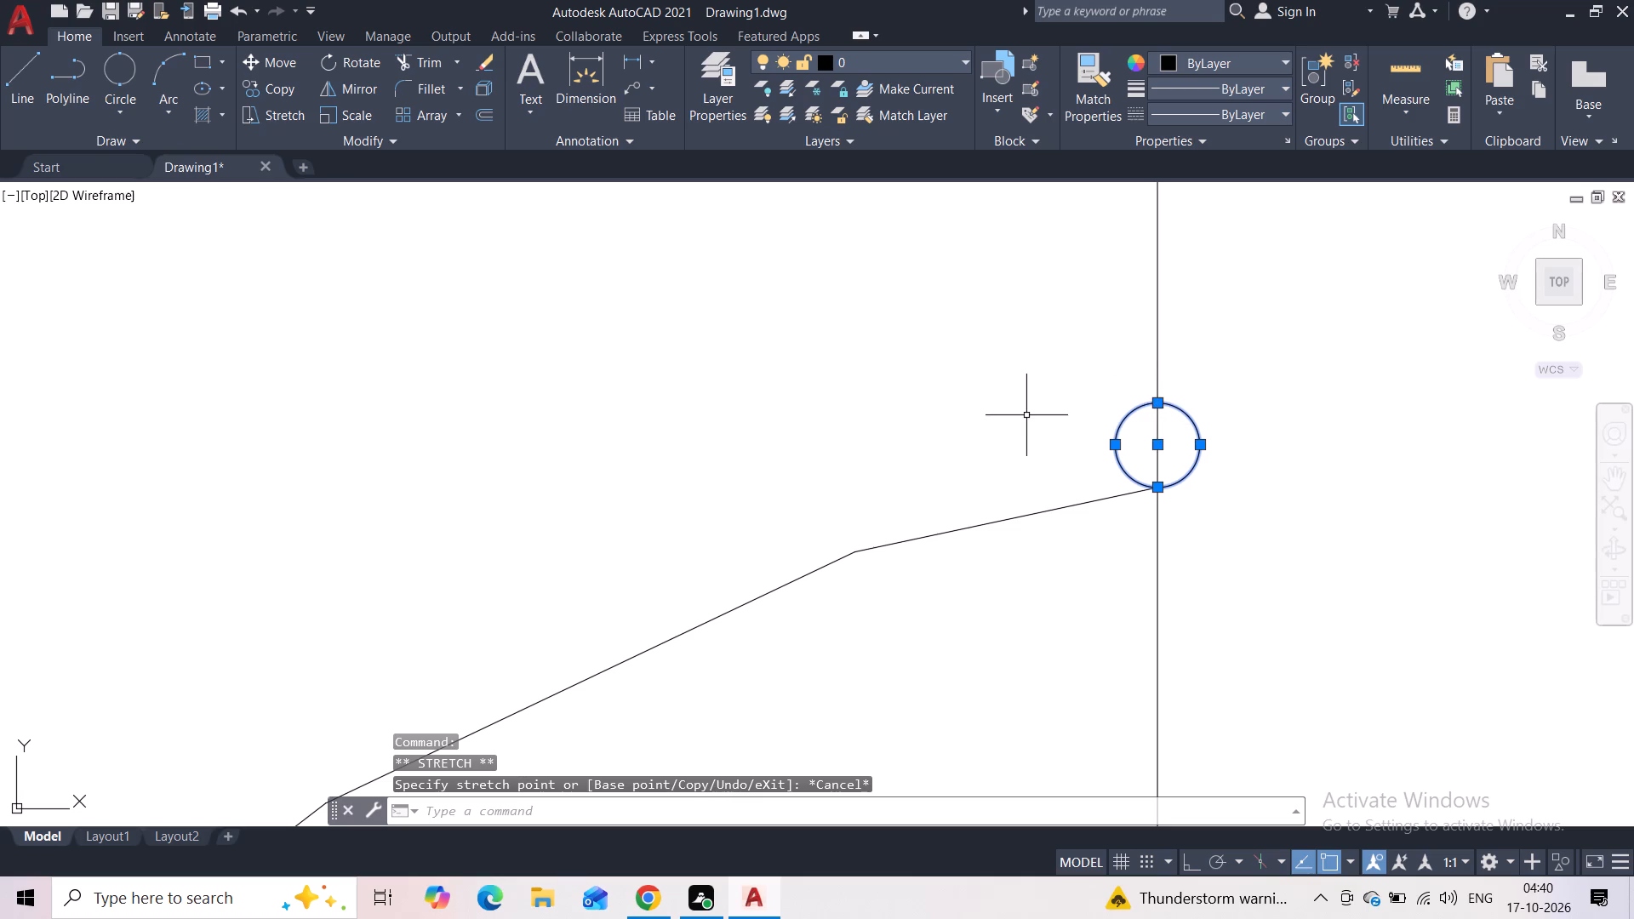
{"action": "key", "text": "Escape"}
Copy the finial circle twice upward along the tall vertical line so three circles stack above the dome's apex.
{"action": "left_click", "coordinate": [1117, 442]}
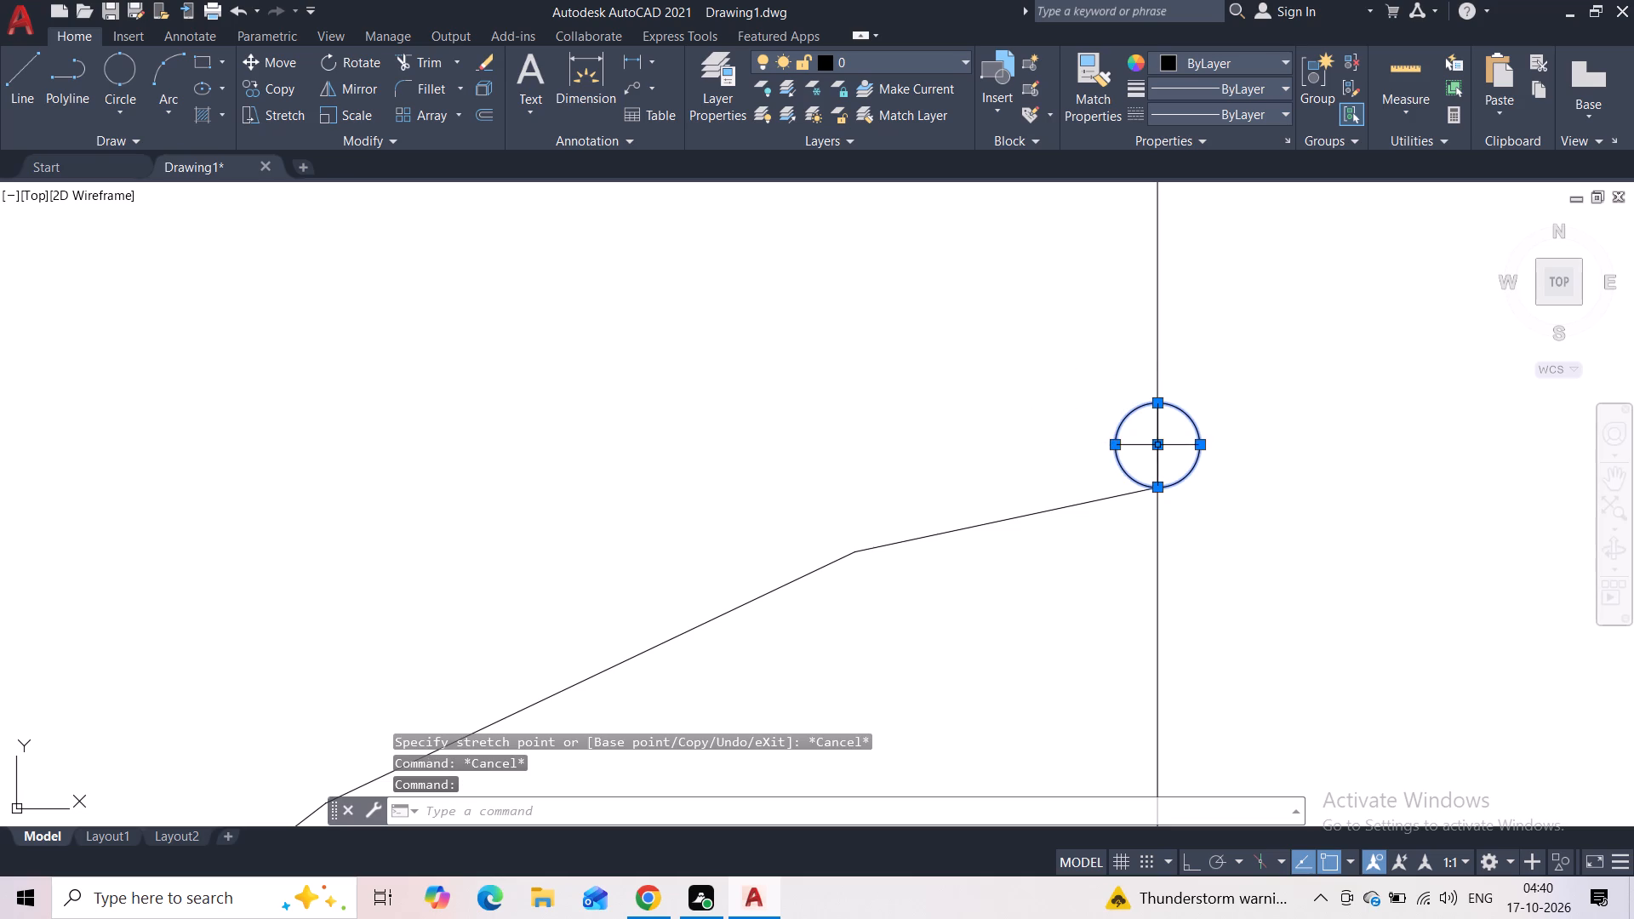
{"action": "left_click", "coordinate": [283, 84]}
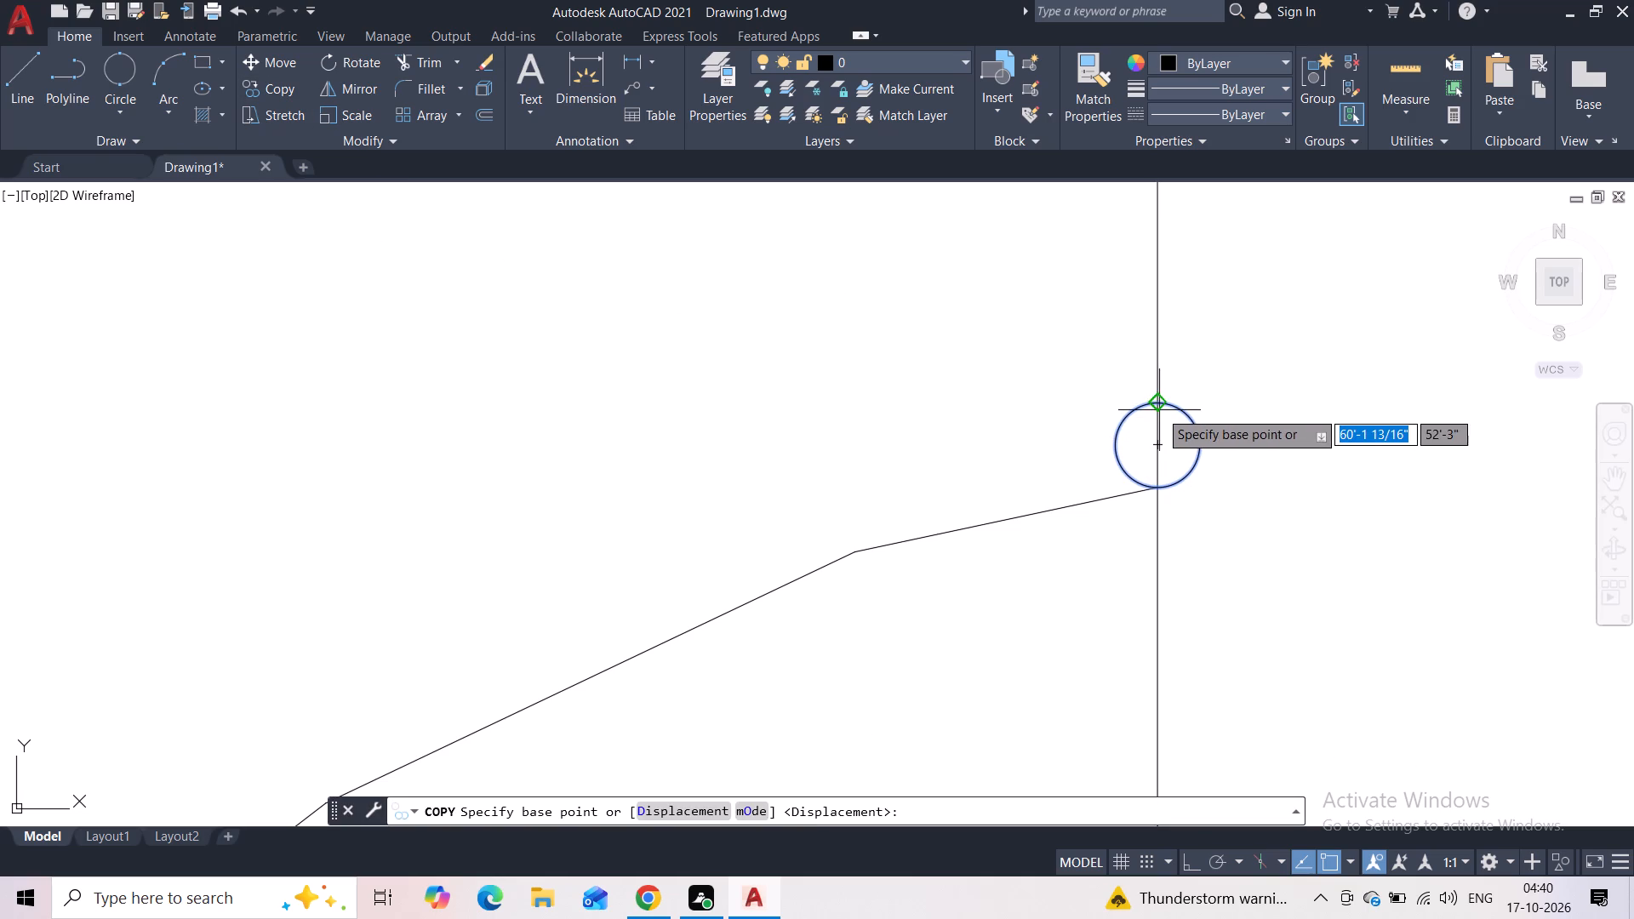
{"action": "left_click", "coordinate": [1152, 450]}
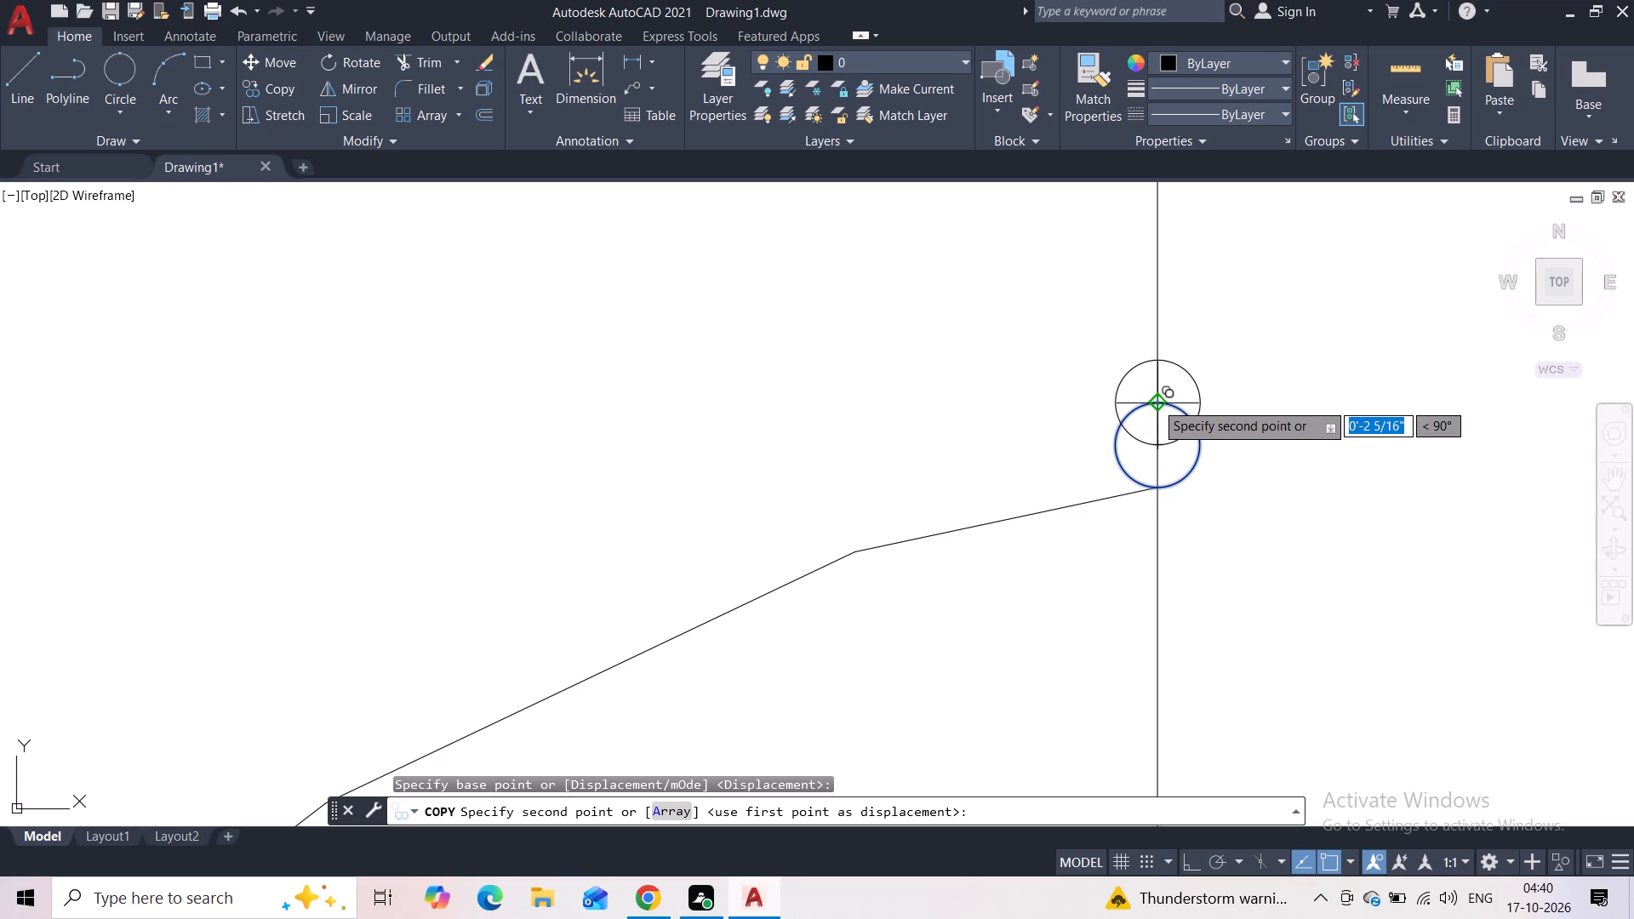
{"action": "left_click", "coordinate": [1154, 360]}
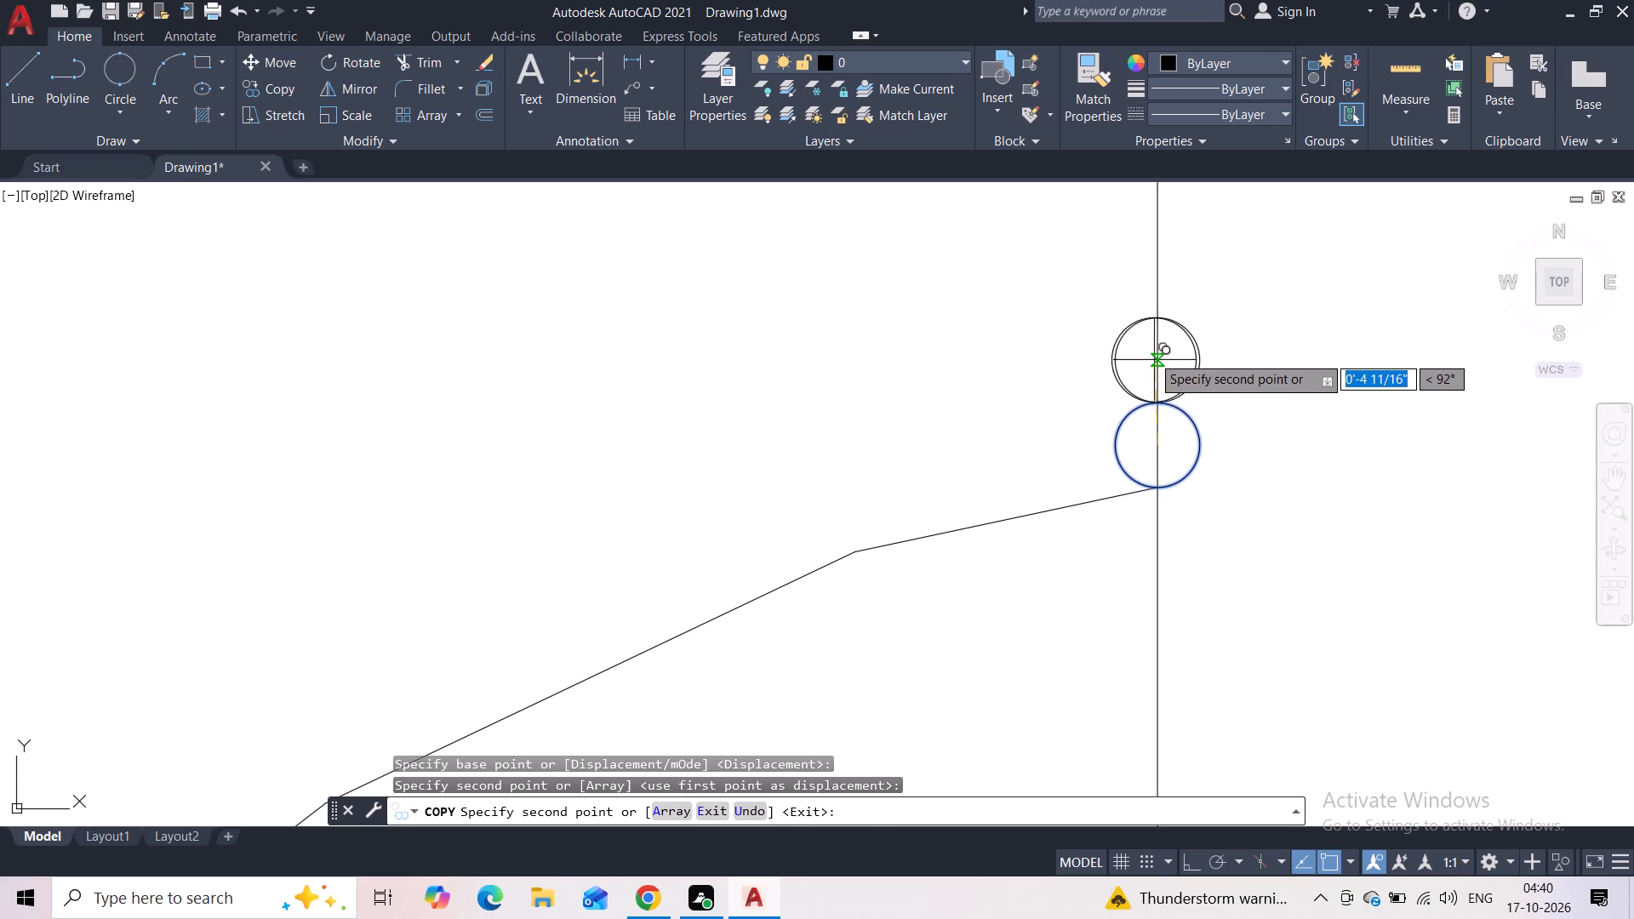
{"action": "left_click", "coordinate": [1158, 275]}
{"action": "key", "text": "Escape"}
Trim away the right halves of the three stacked finial circles at the tall vertical line.
{"action": "scroll", "coordinate": [1237, 307], "scroll_direction": "down", "scroll_amount": 2}
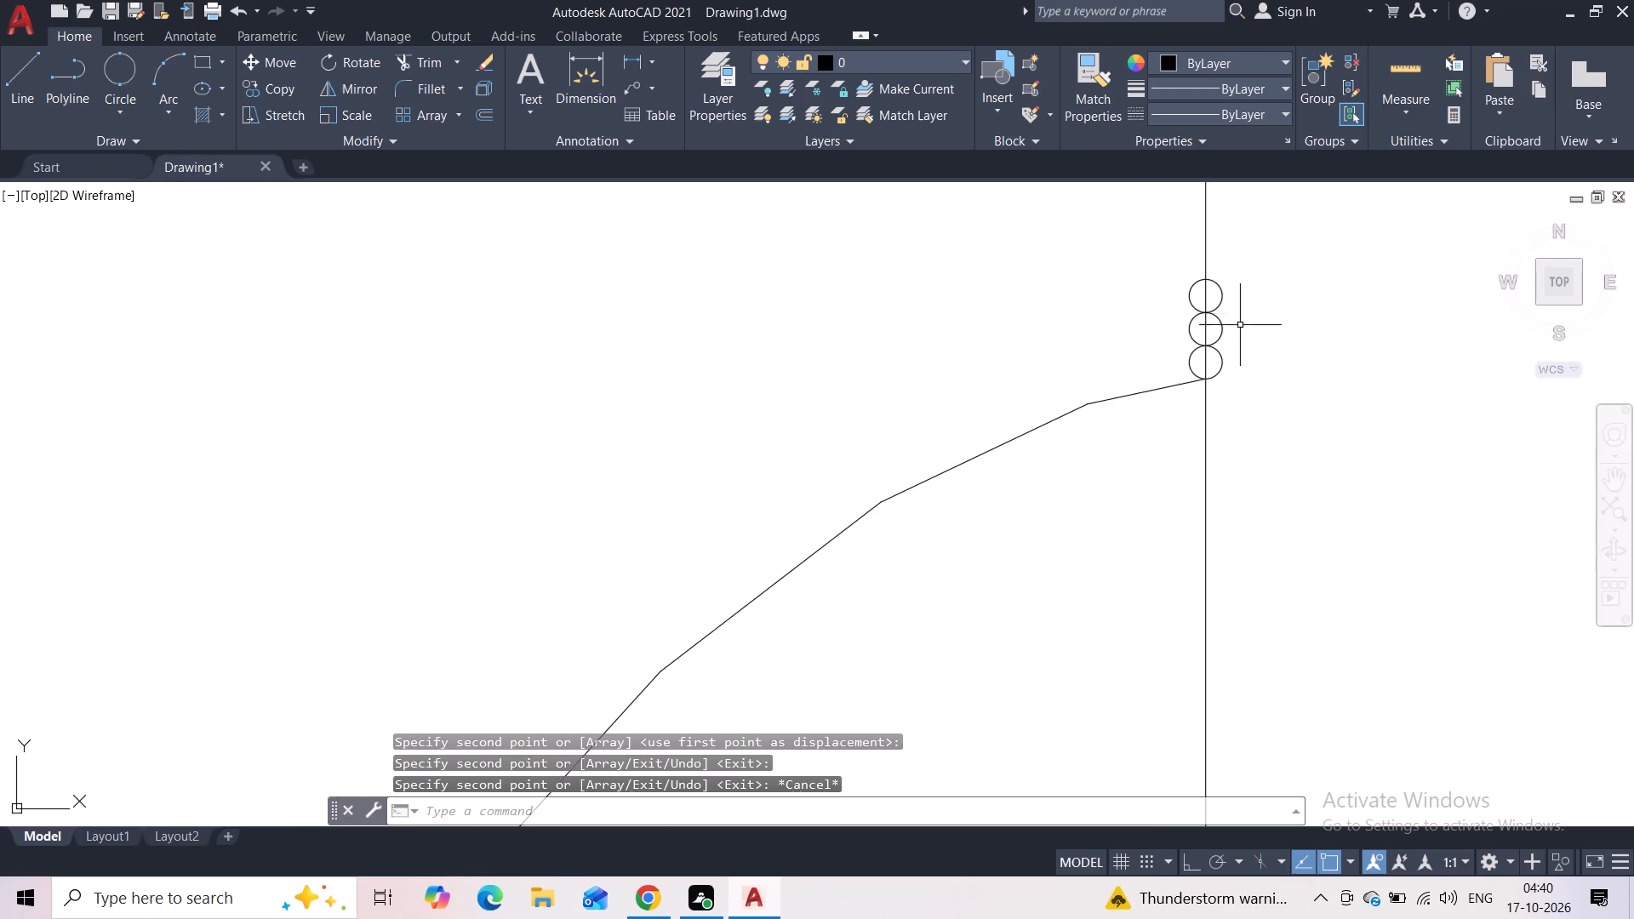
{"action": "scroll", "coordinate": [1244, 337], "scroll_direction": "down", "scroll_amount": 1}
{"action": "scroll", "coordinate": [1232, 322], "scroll_direction": "up", "scroll_amount": 2}
{"action": "middle_click_drag", "start_coordinate": [1230, 323], "coordinate": [1005, 396]}
{"action": "scroll", "coordinate": [1005, 396], "scroll_direction": "up", "scroll_amount": 2}
{"action": "left_click", "coordinate": [403, 65]}
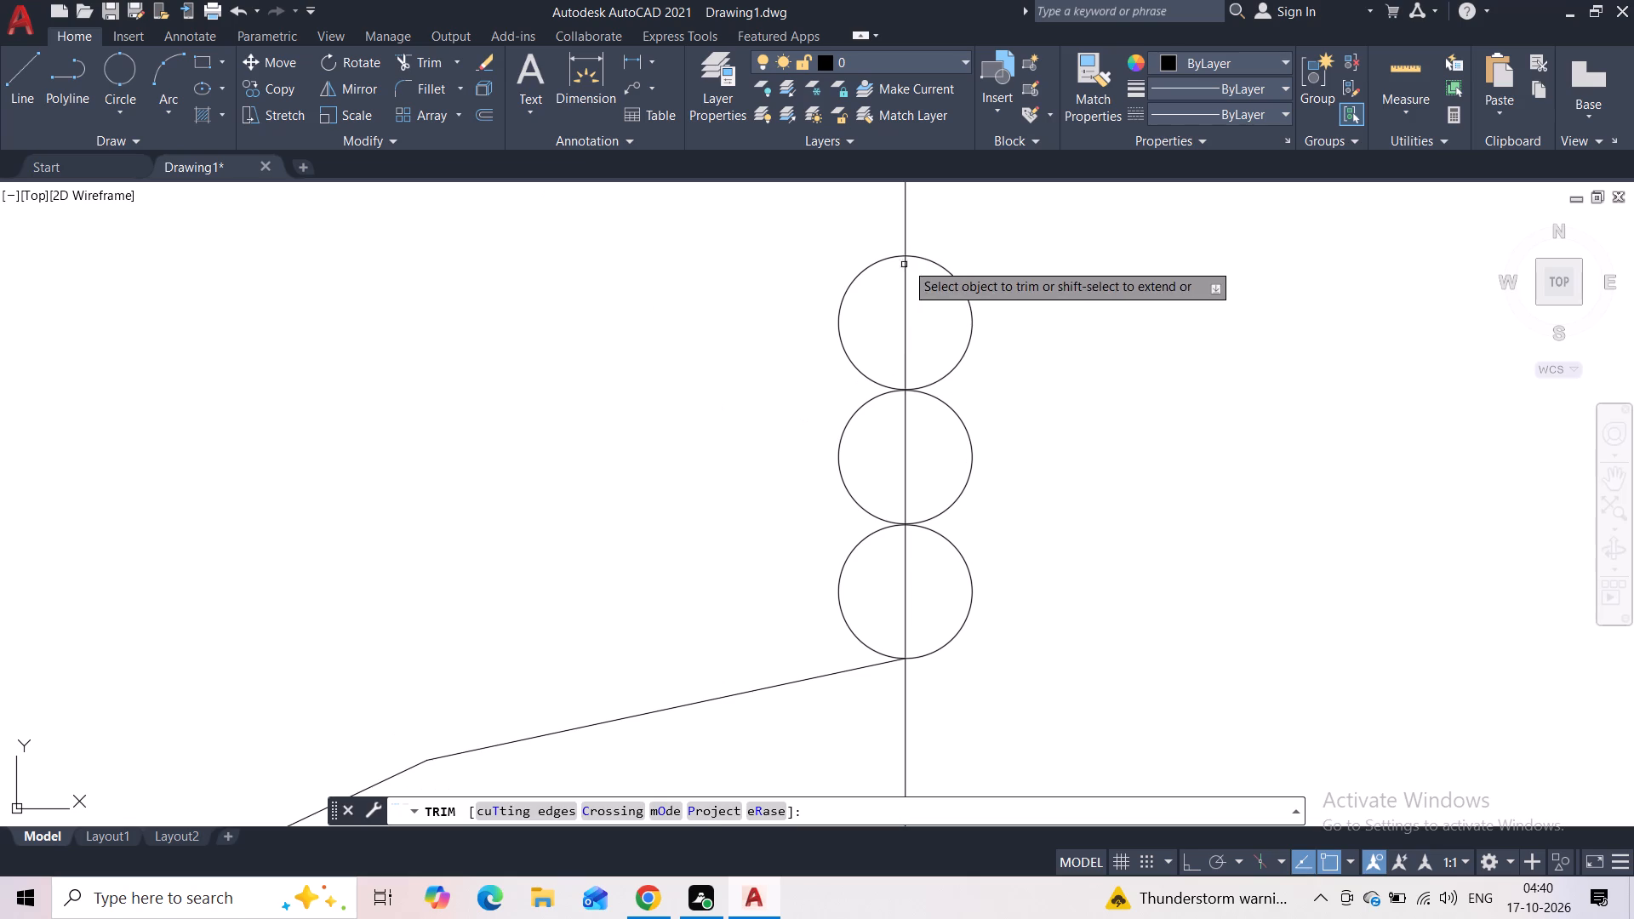
{"action": "left_click_drag", "start_coordinate": [931, 238], "coordinate": [963, 650]}
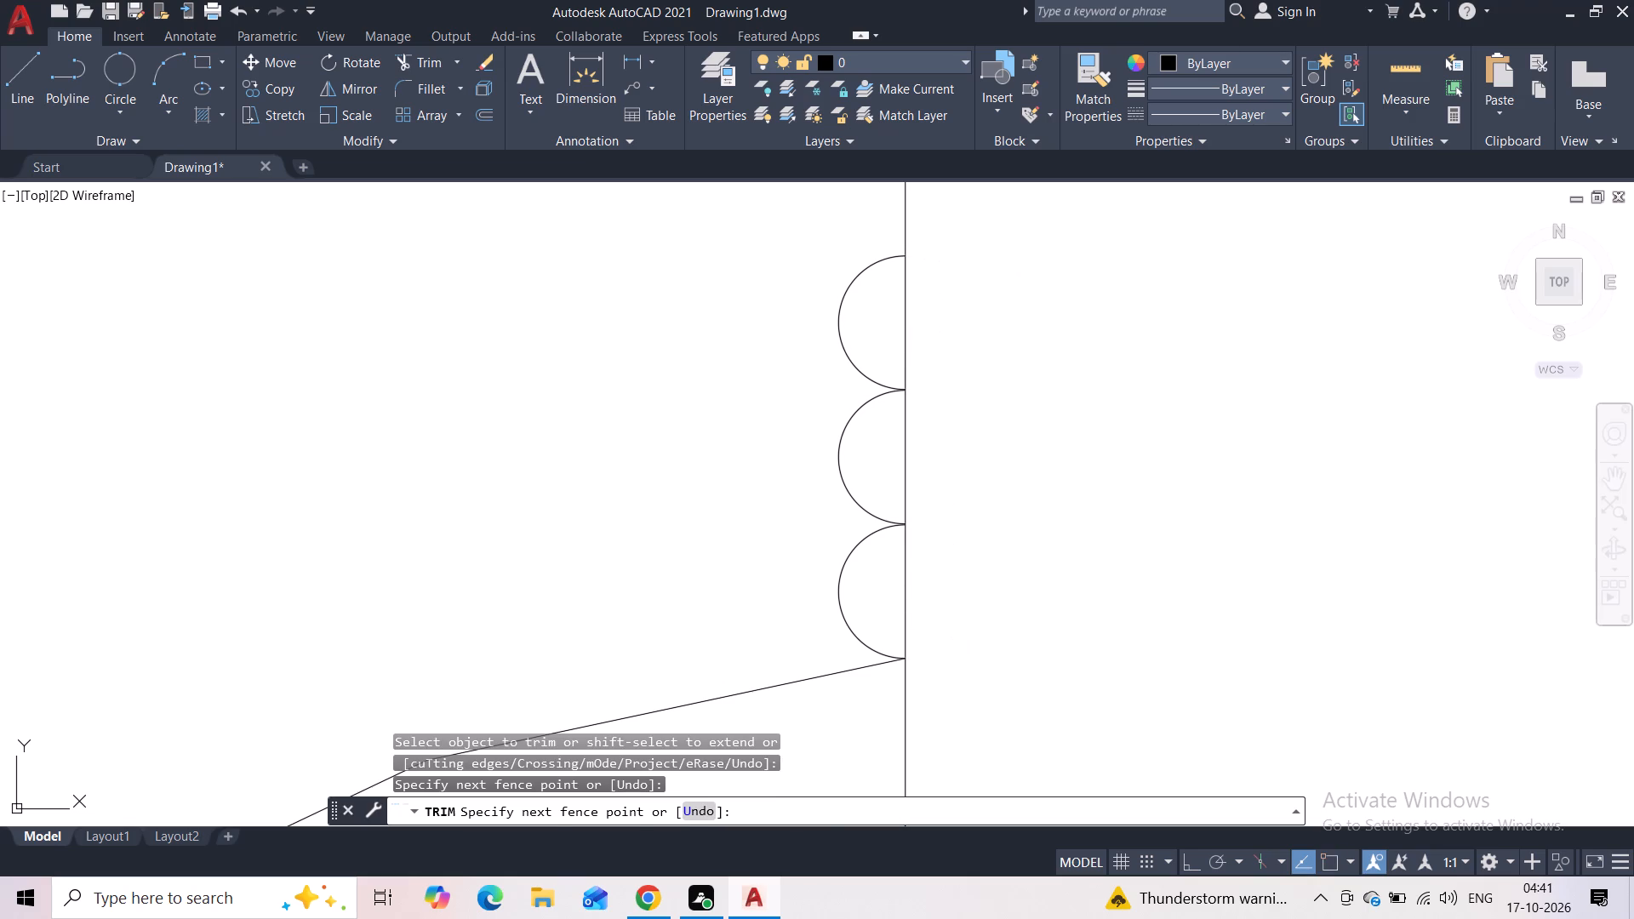
{"action": "key", "text": "Escape"}
Copy one arch from the parapet row by its apex onto the lowest dome step's top line, near the step's outer end.
{"action": "scroll", "coordinate": [965, 473], "scroll_direction": "down", "scroll_amount": 7}
{"action": "middle_click_drag", "start_coordinate": [1009, 535], "coordinate": [995, 426]}
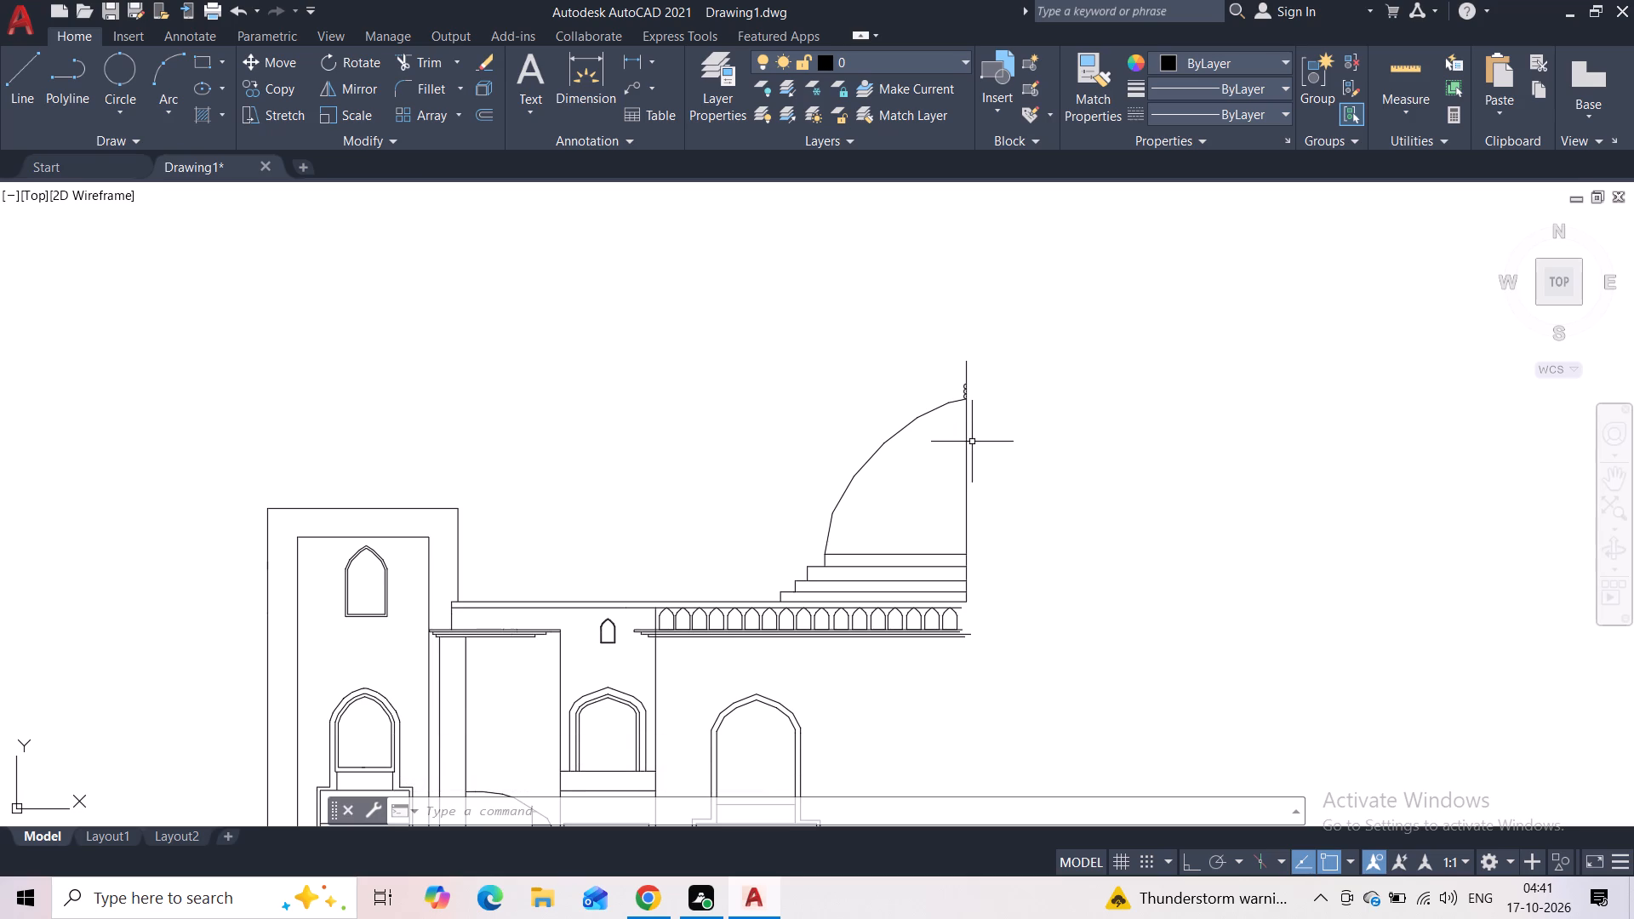
{"action": "scroll", "coordinate": [831, 655], "scroll_direction": "up", "scroll_amount": 3}
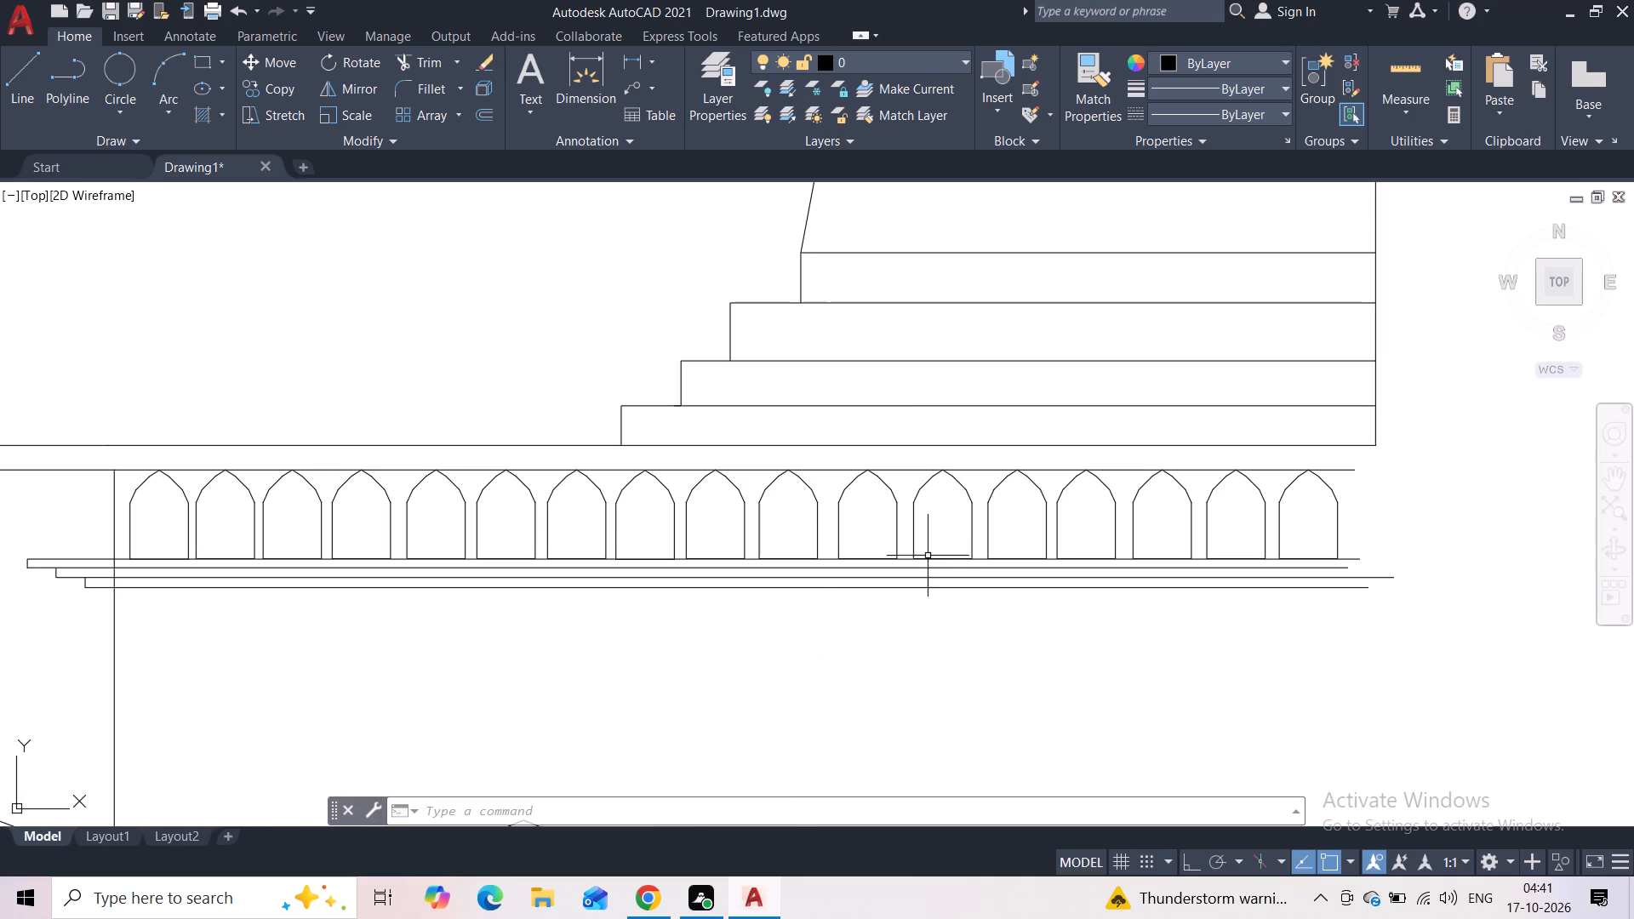
{"action": "left_click", "coordinate": [963, 495]}
{"action": "left_click", "coordinate": [963, 495]}
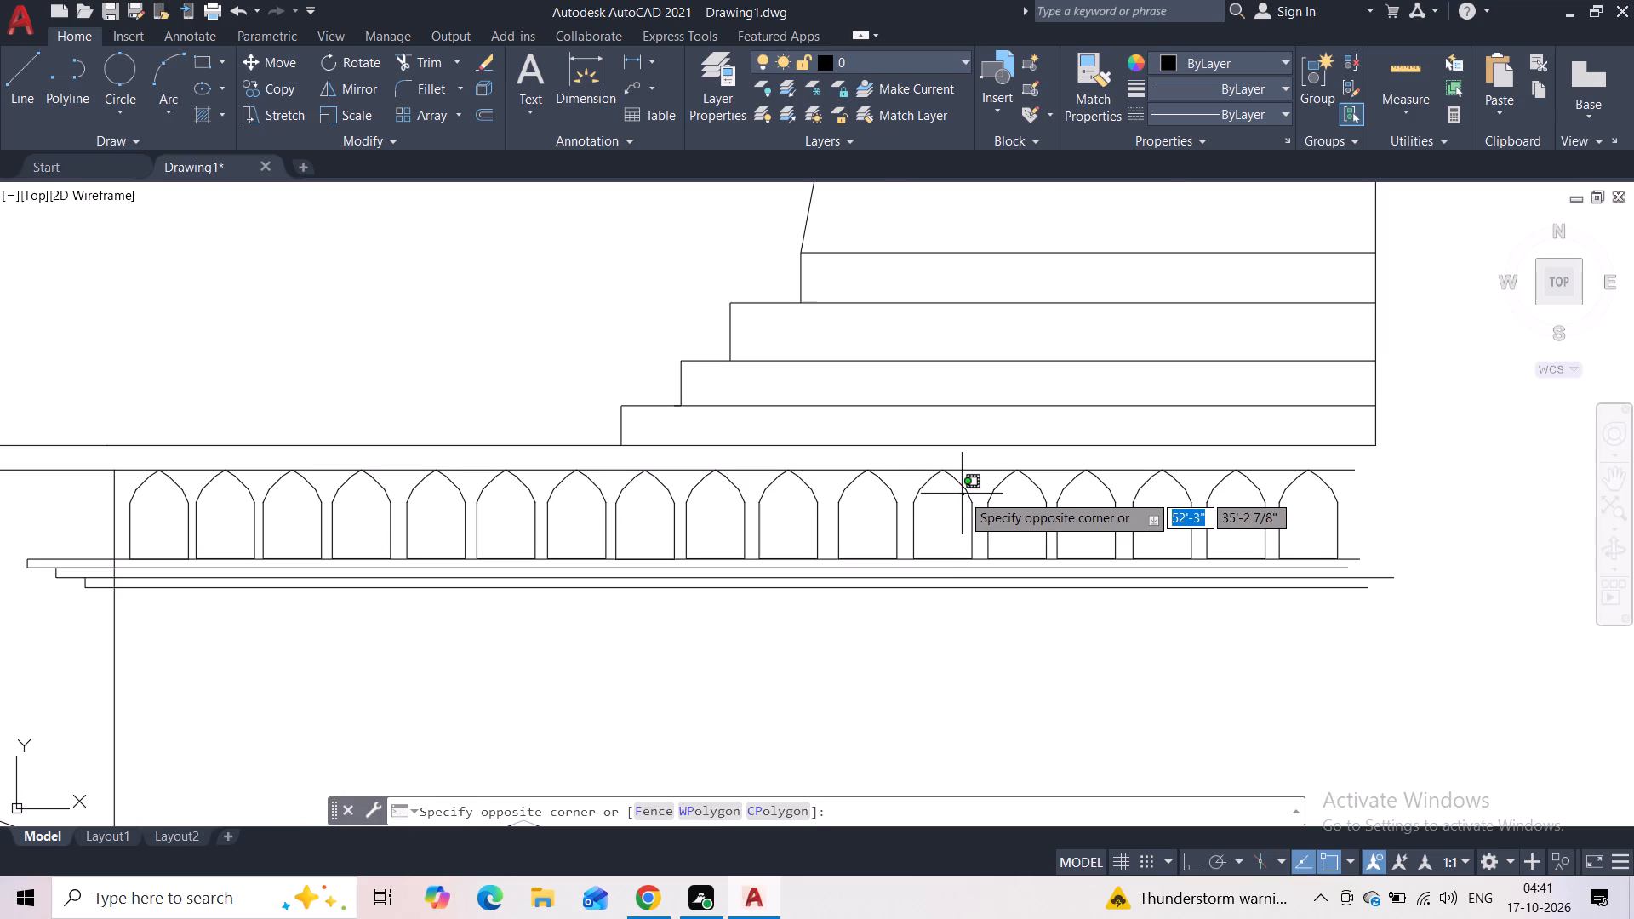
{"action": "left_click", "coordinate": [957, 492]}
{"action": "left_click", "coordinate": [965, 484]}
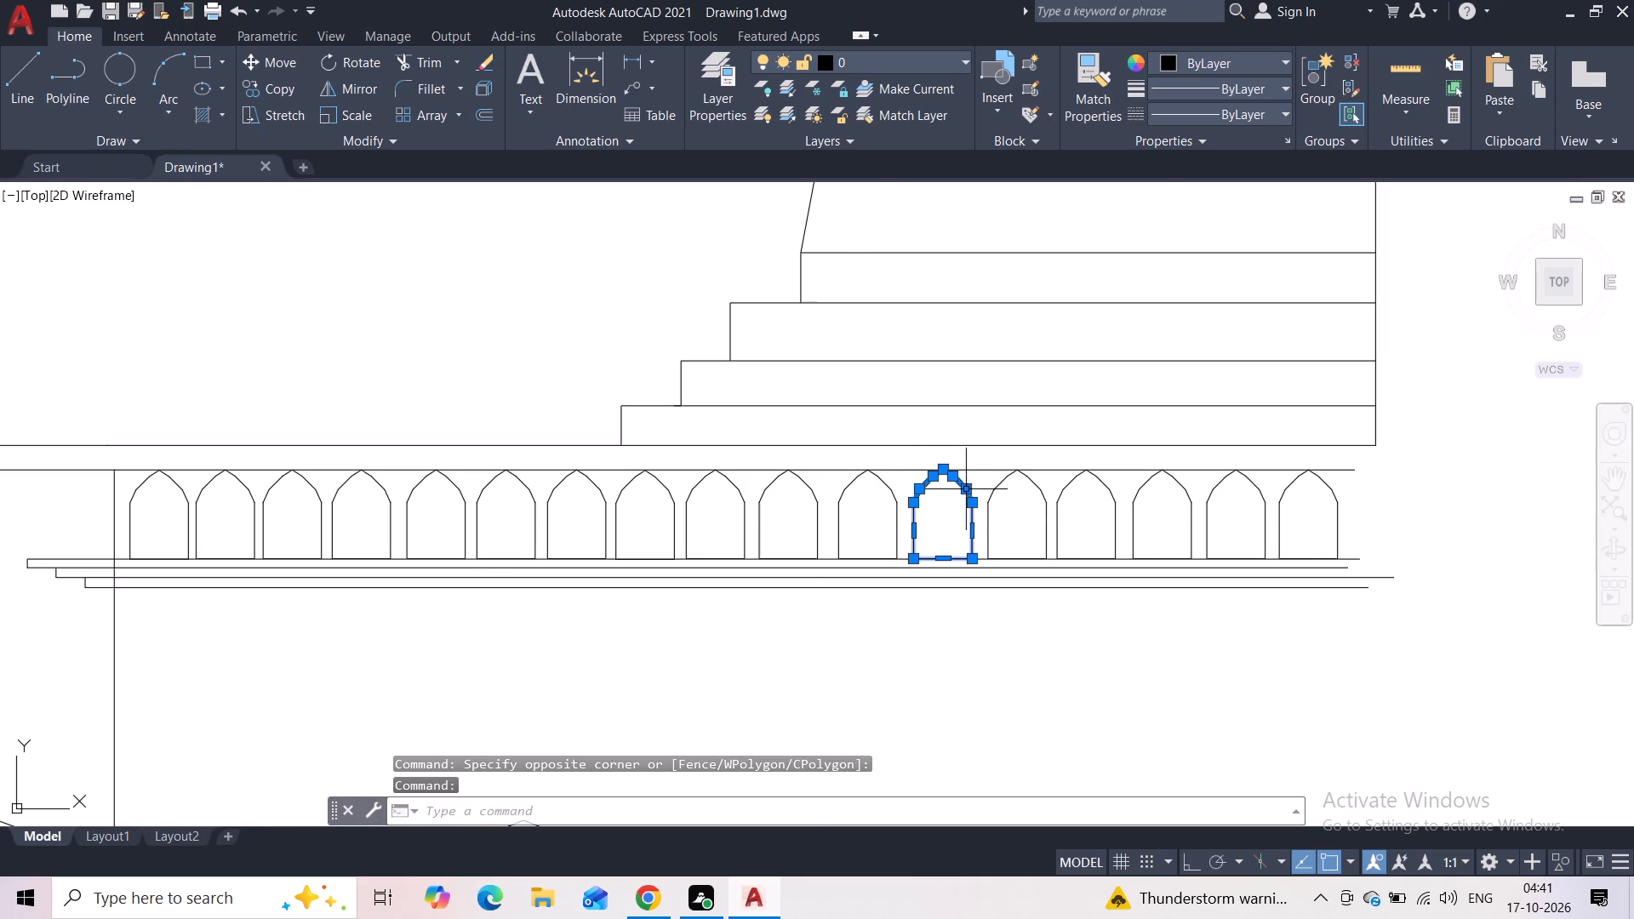
{"action": "left_click", "coordinate": [286, 88]}
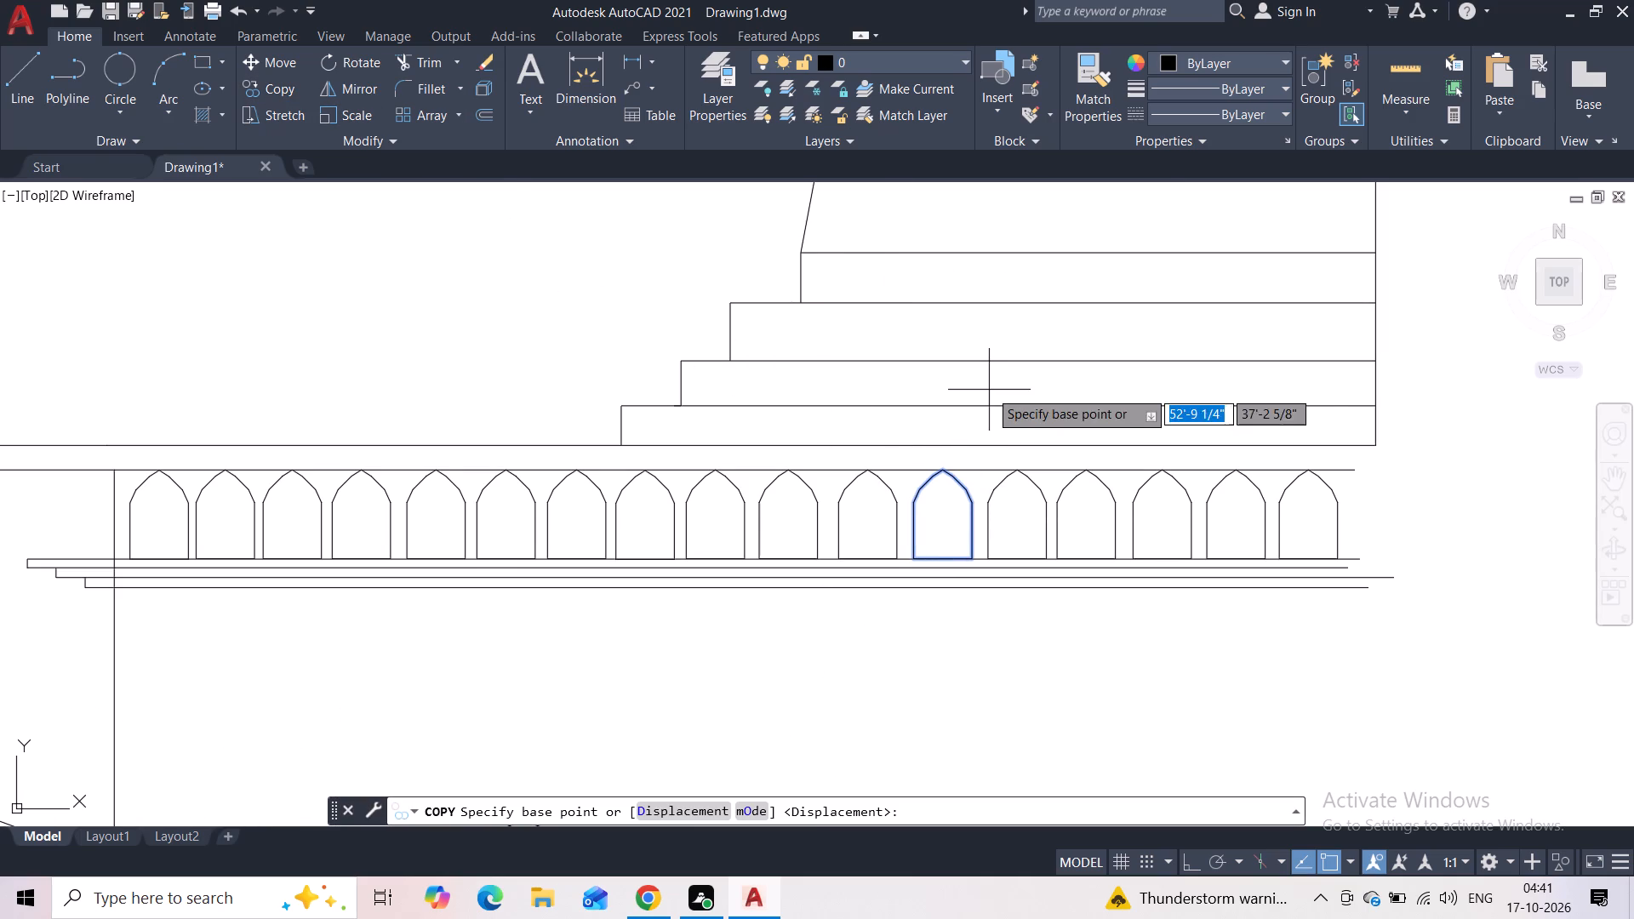
{"action": "left_click", "coordinate": [942, 471]}
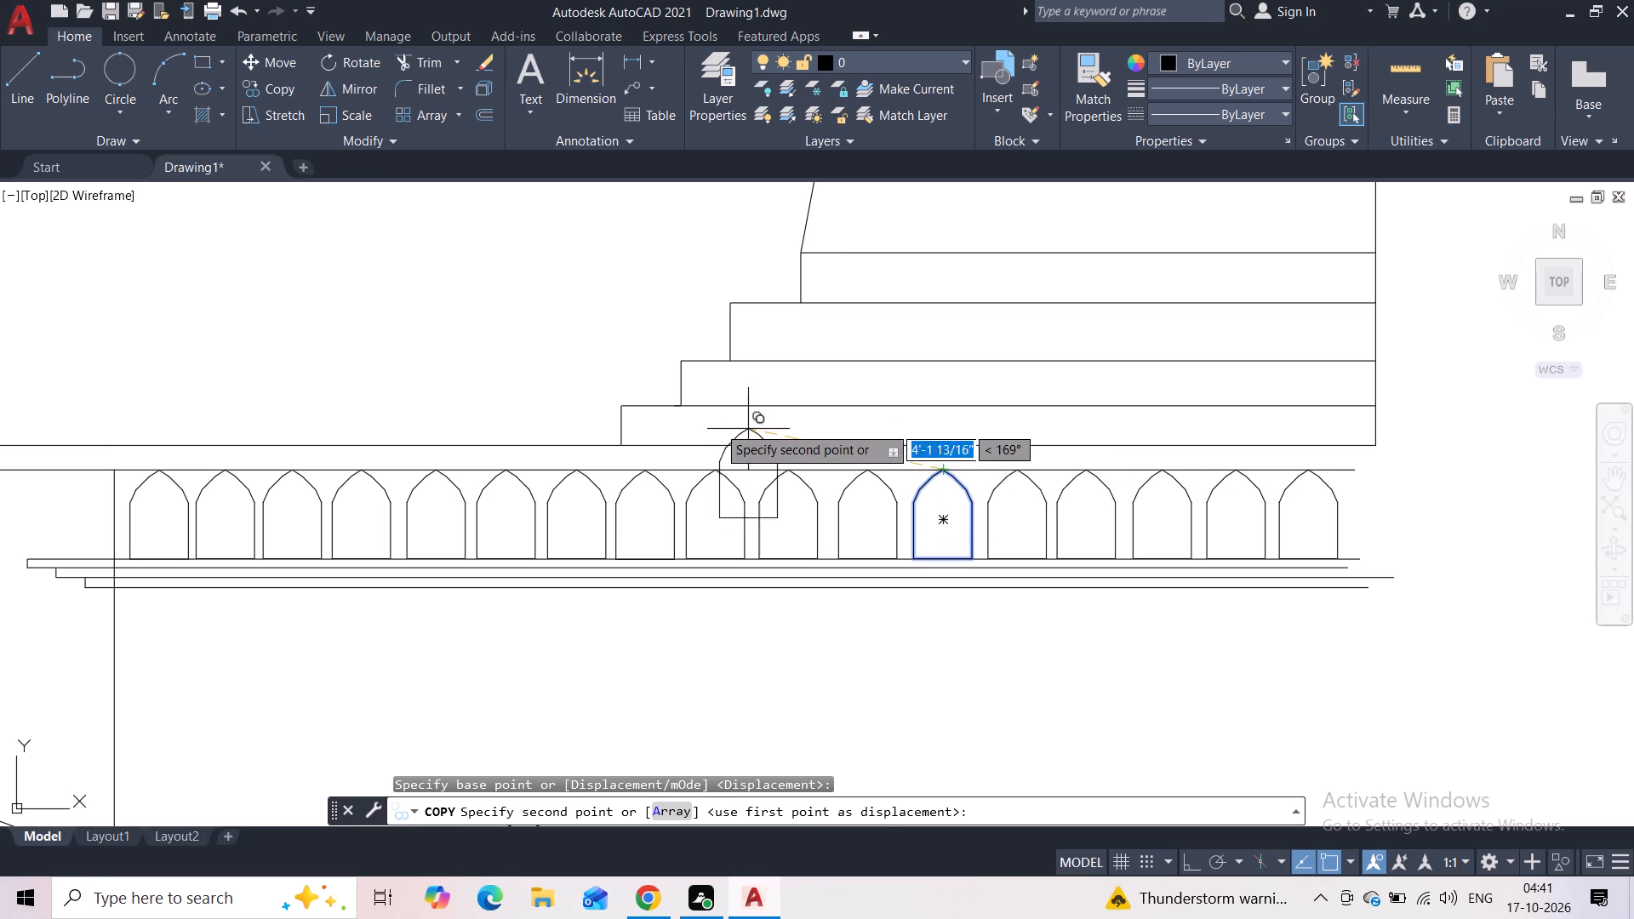
{"action": "scroll", "coordinate": [676, 422], "scroll_direction": "up", "scroll_amount": 2}
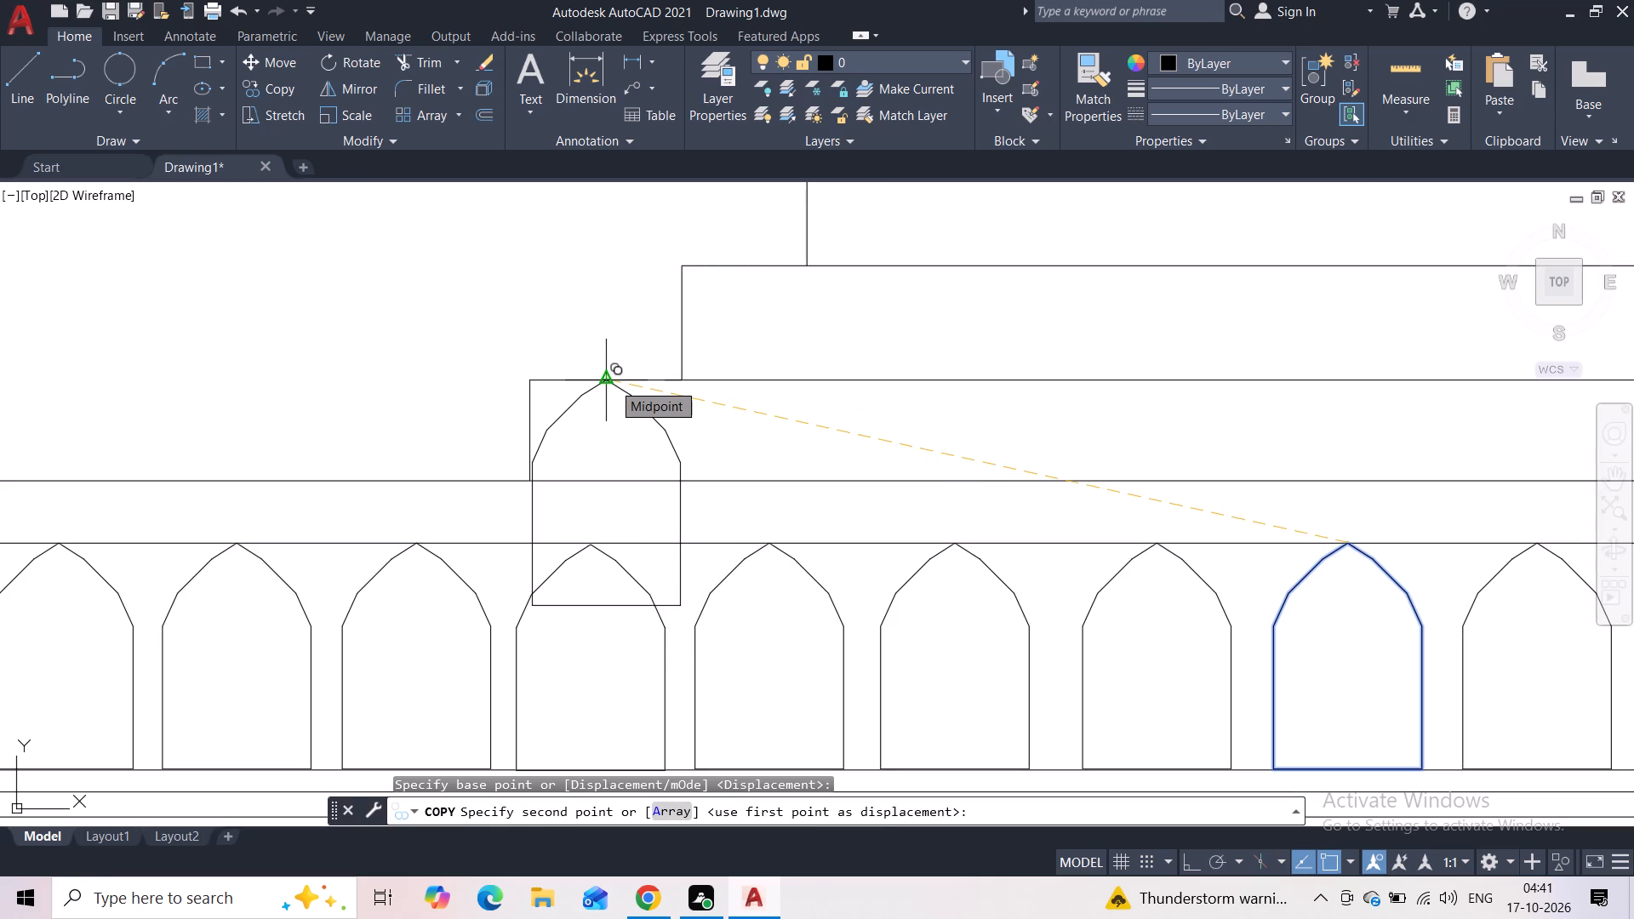
{"action": "left_click", "coordinate": [614, 382]}
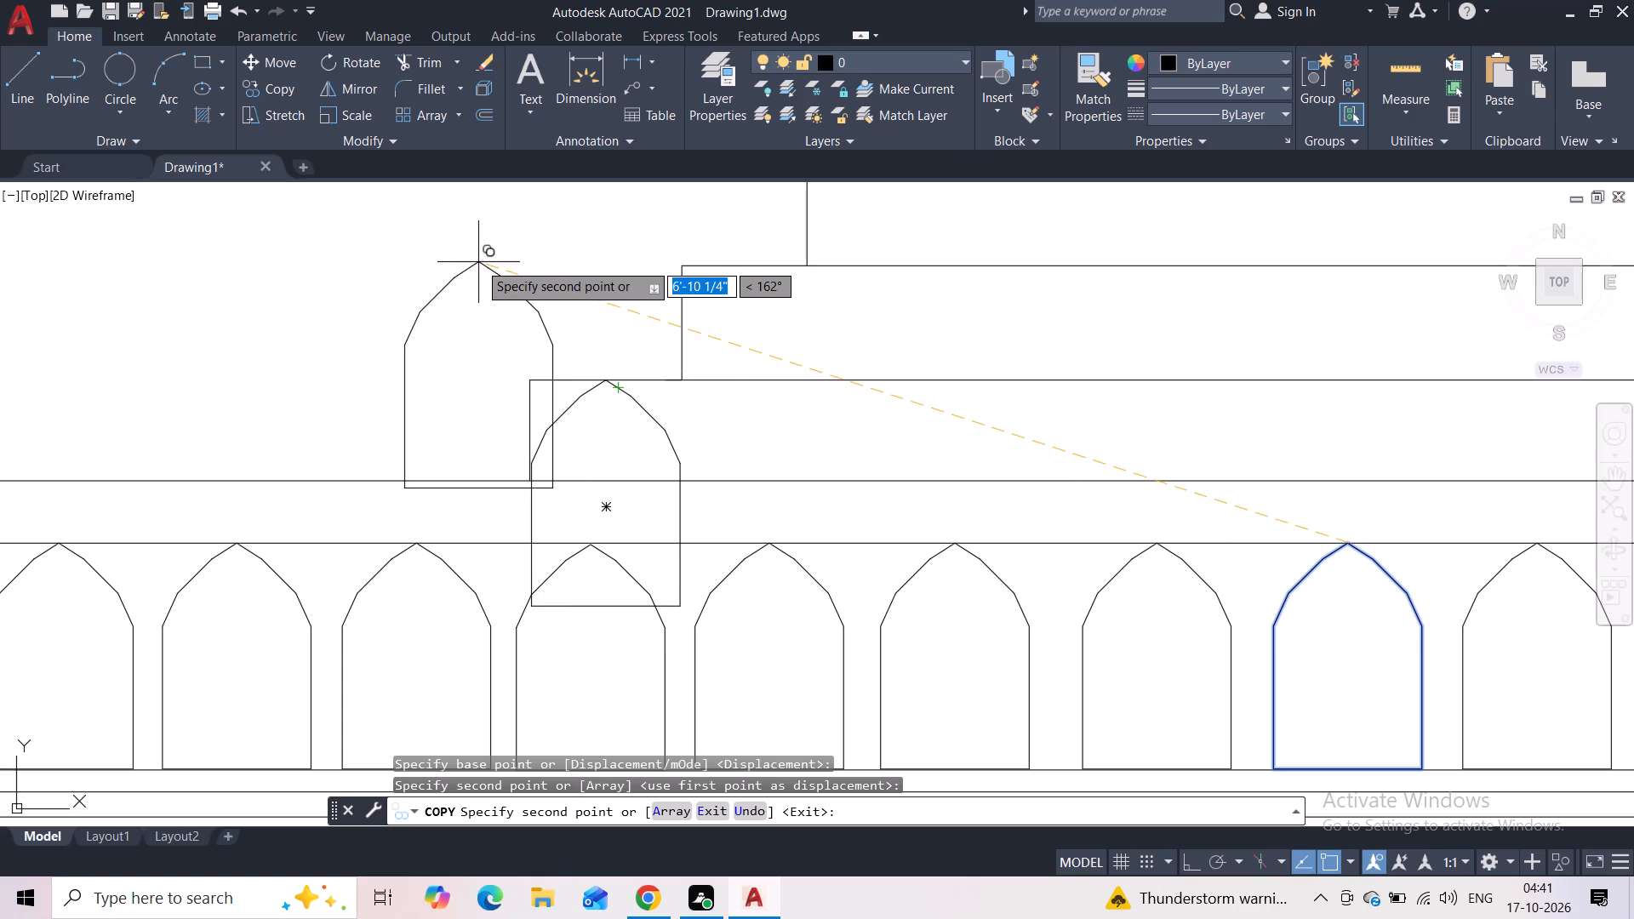
{"action": "key", "text": "Escape"}
Move the copied arch by its apex slightly inward along the lowest step's top line.
{"action": "left_click", "coordinate": [642, 401]}
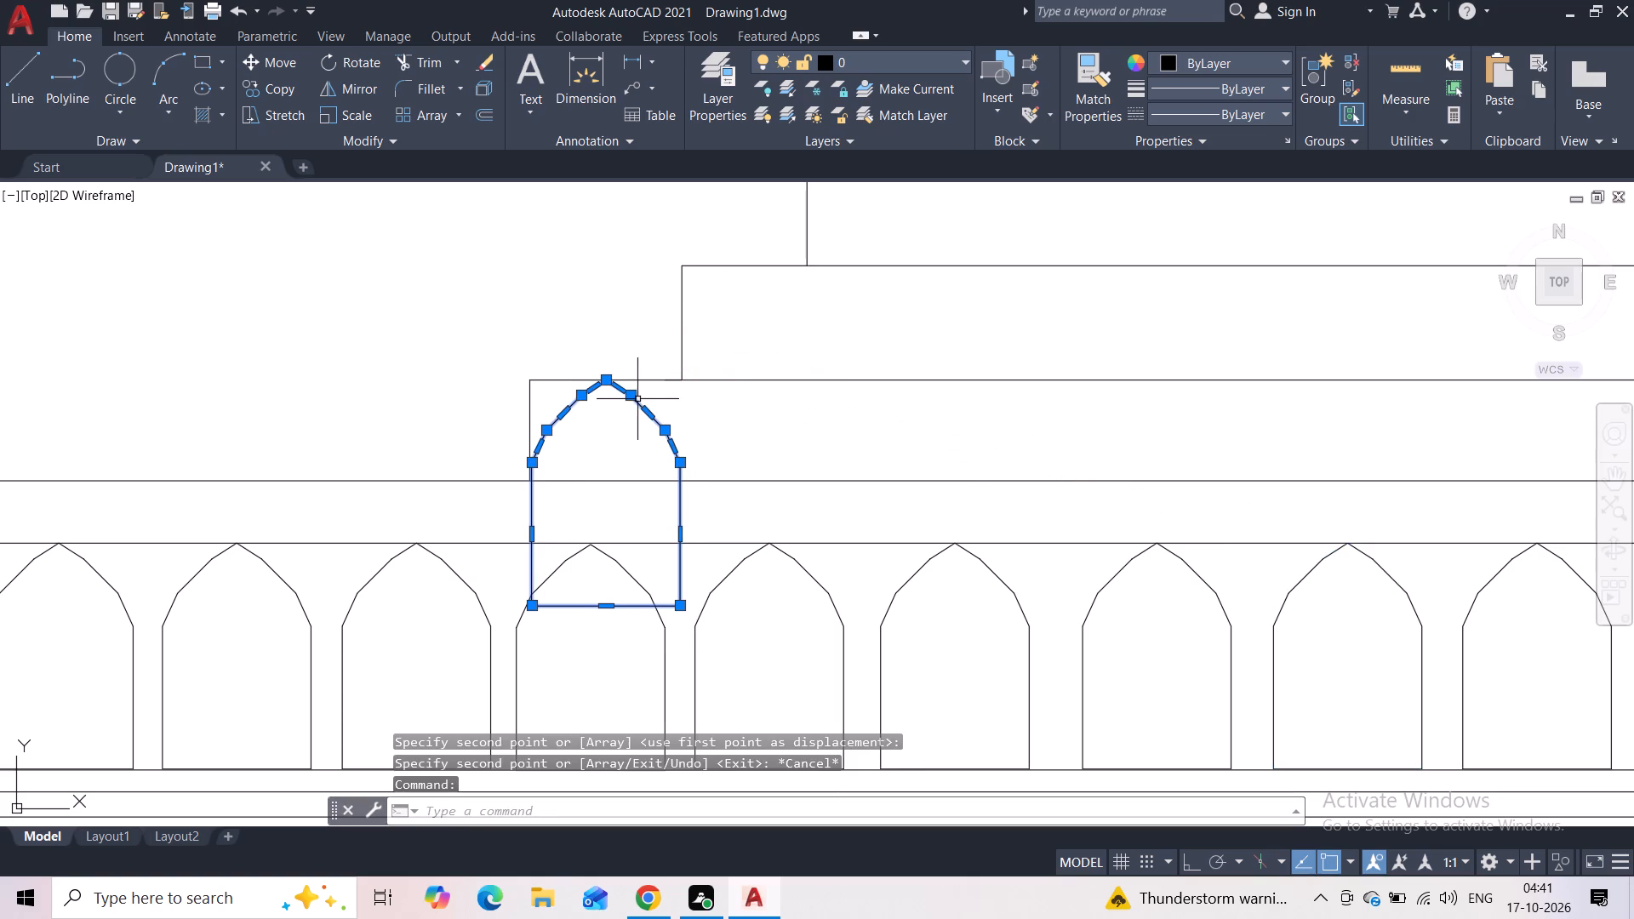
{"action": "left_click", "coordinate": [285, 67]}
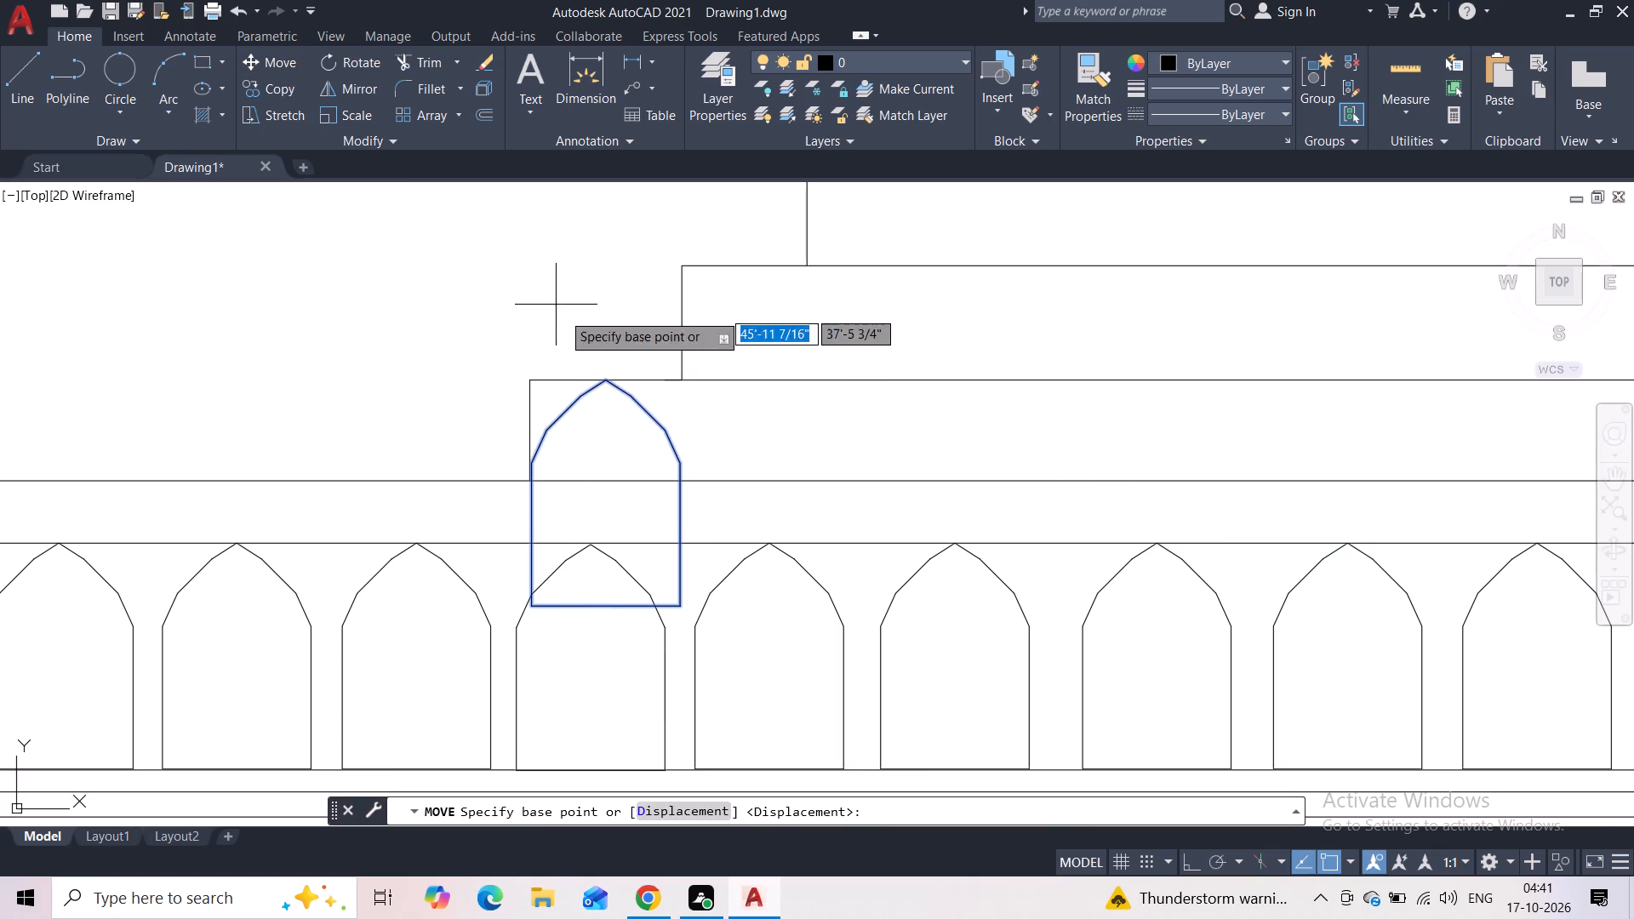
{"action": "scroll", "coordinate": [597, 354], "scroll_direction": "up", "scroll_amount": 3}
{"action": "left_click", "coordinate": [613, 461]}
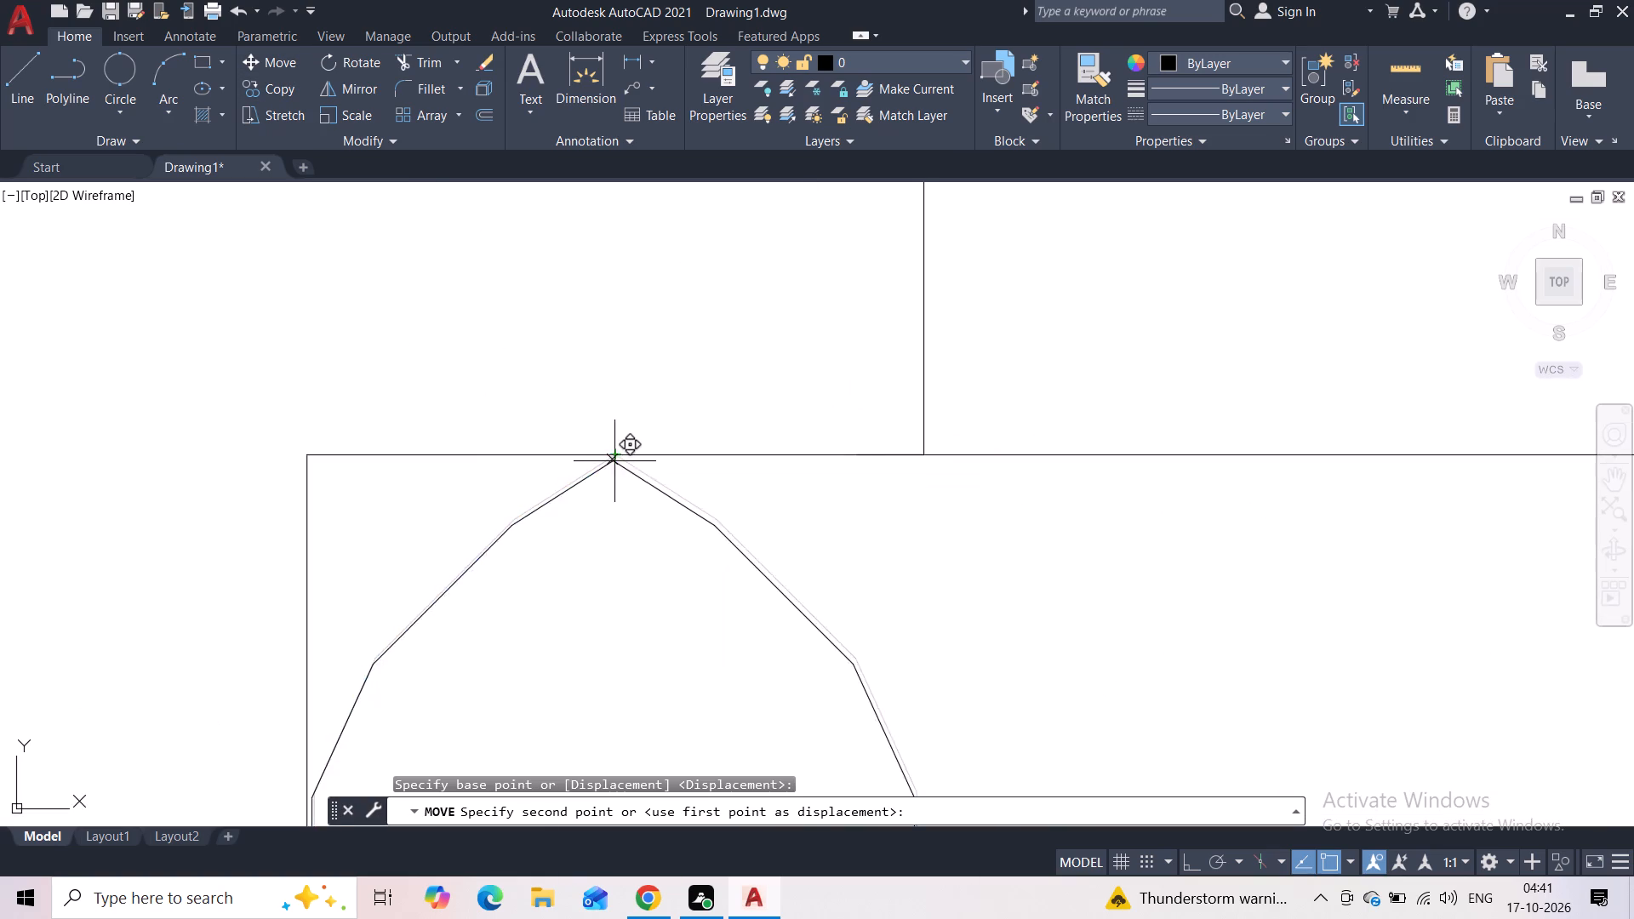
{"action": "left_click", "coordinate": [647, 456]}
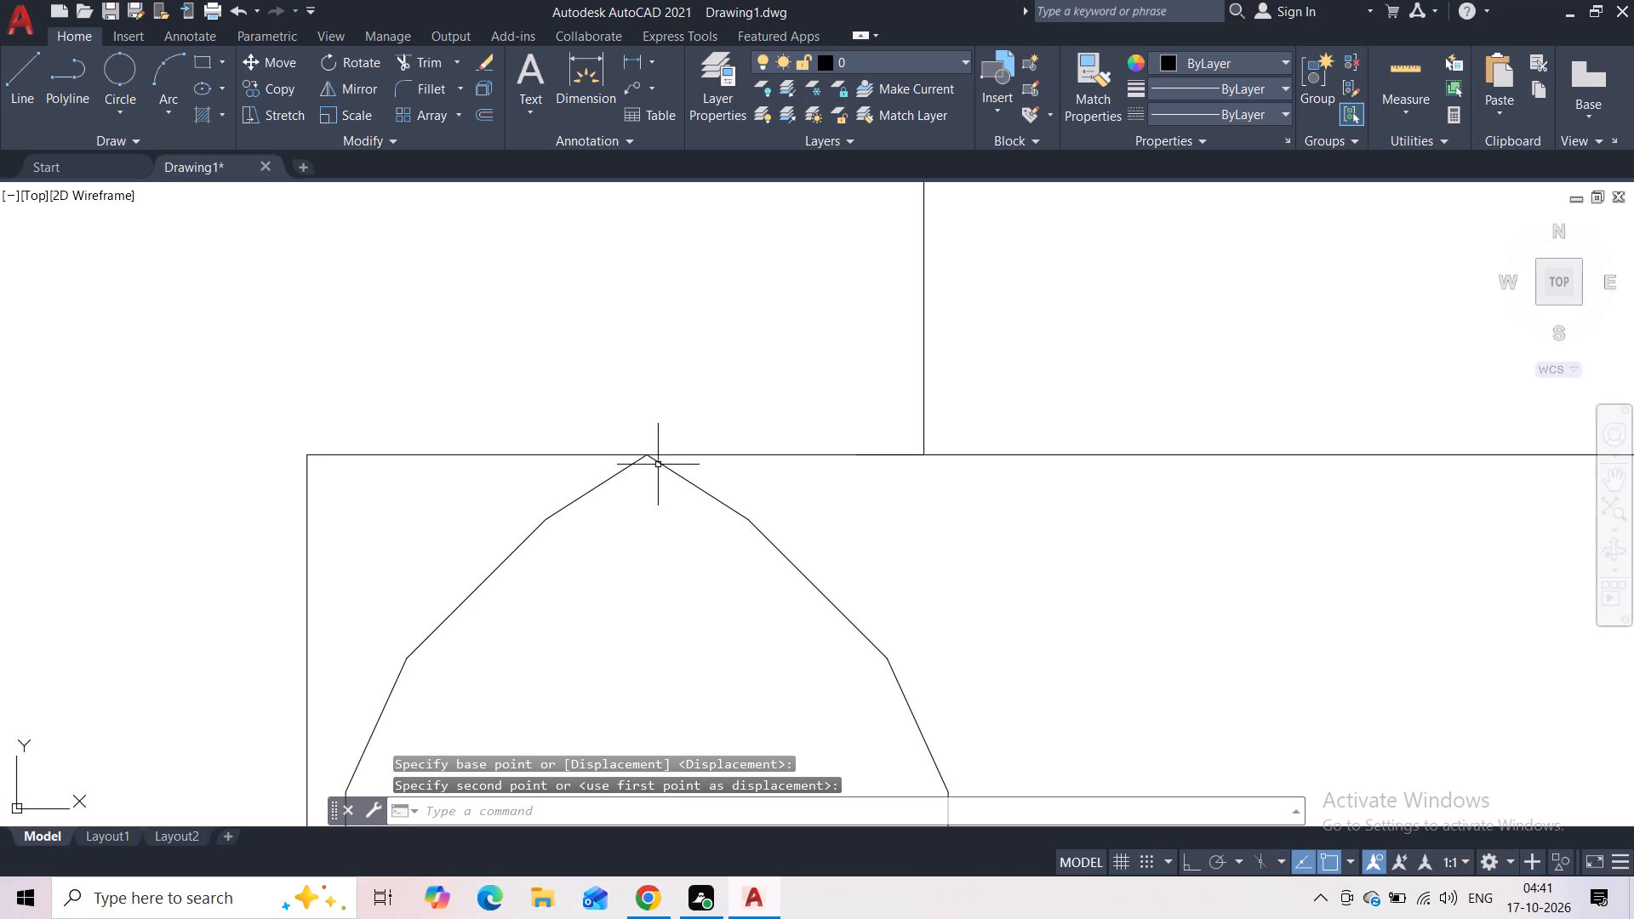
Scale the copied arch down about its apex so its base sits on the lowest step's bottom line.
{"action": "left_click", "coordinate": [666, 467]}
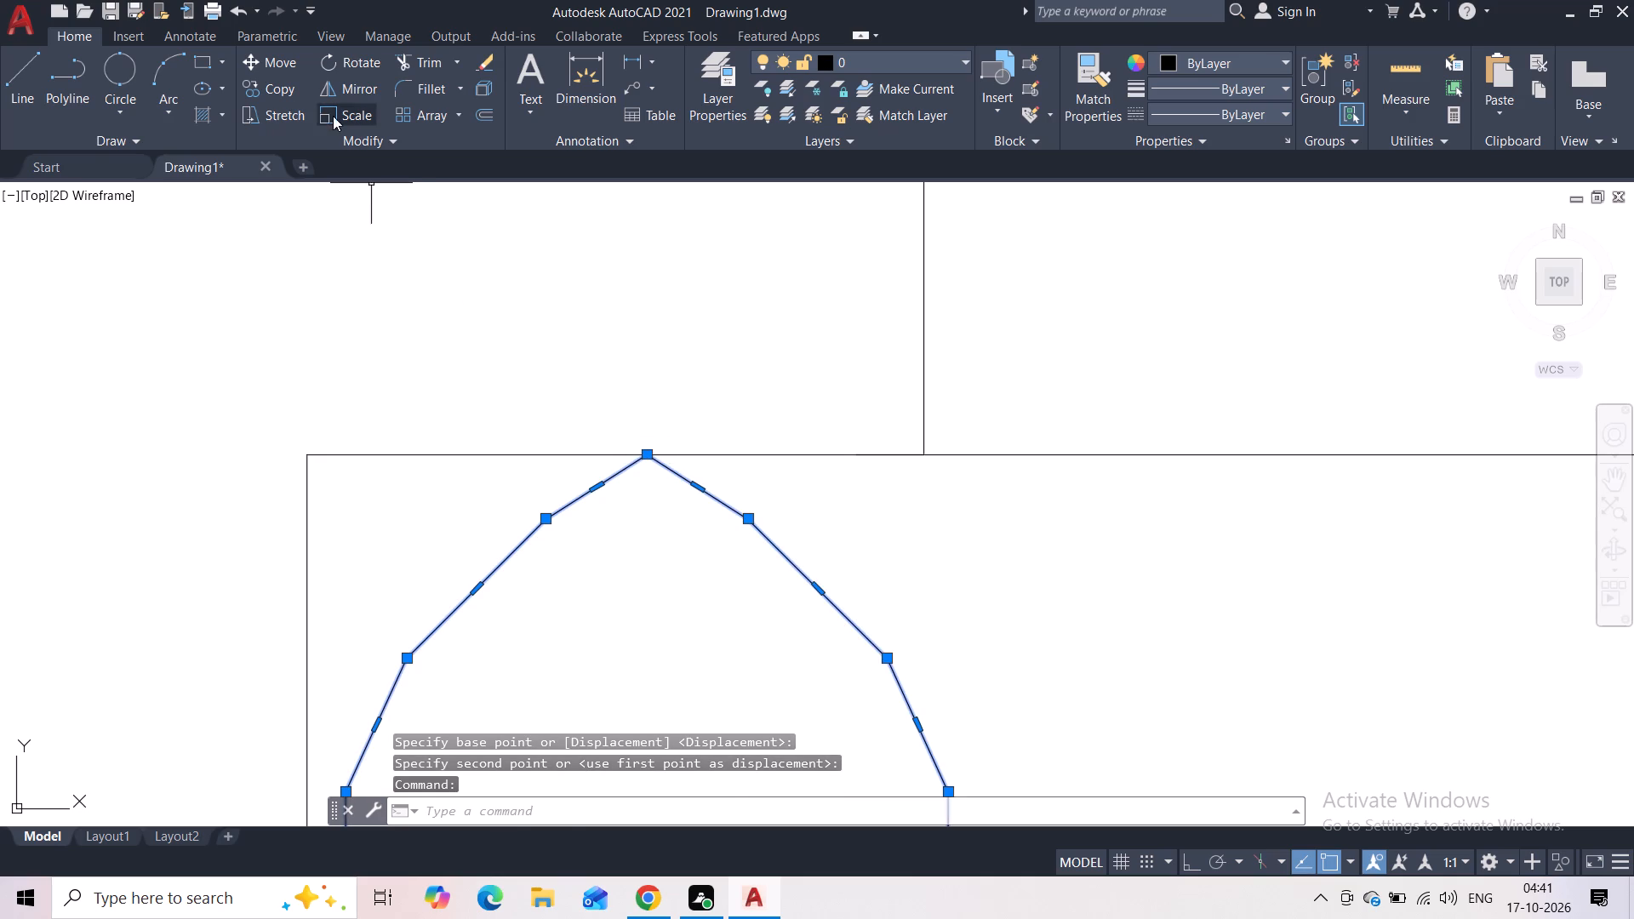
{"action": "left_click", "coordinate": [333, 116]}
{"action": "middle_click_drag", "start_coordinate": [603, 348], "coordinate": [572, 218]}
{"action": "left_click", "coordinate": [619, 327]}
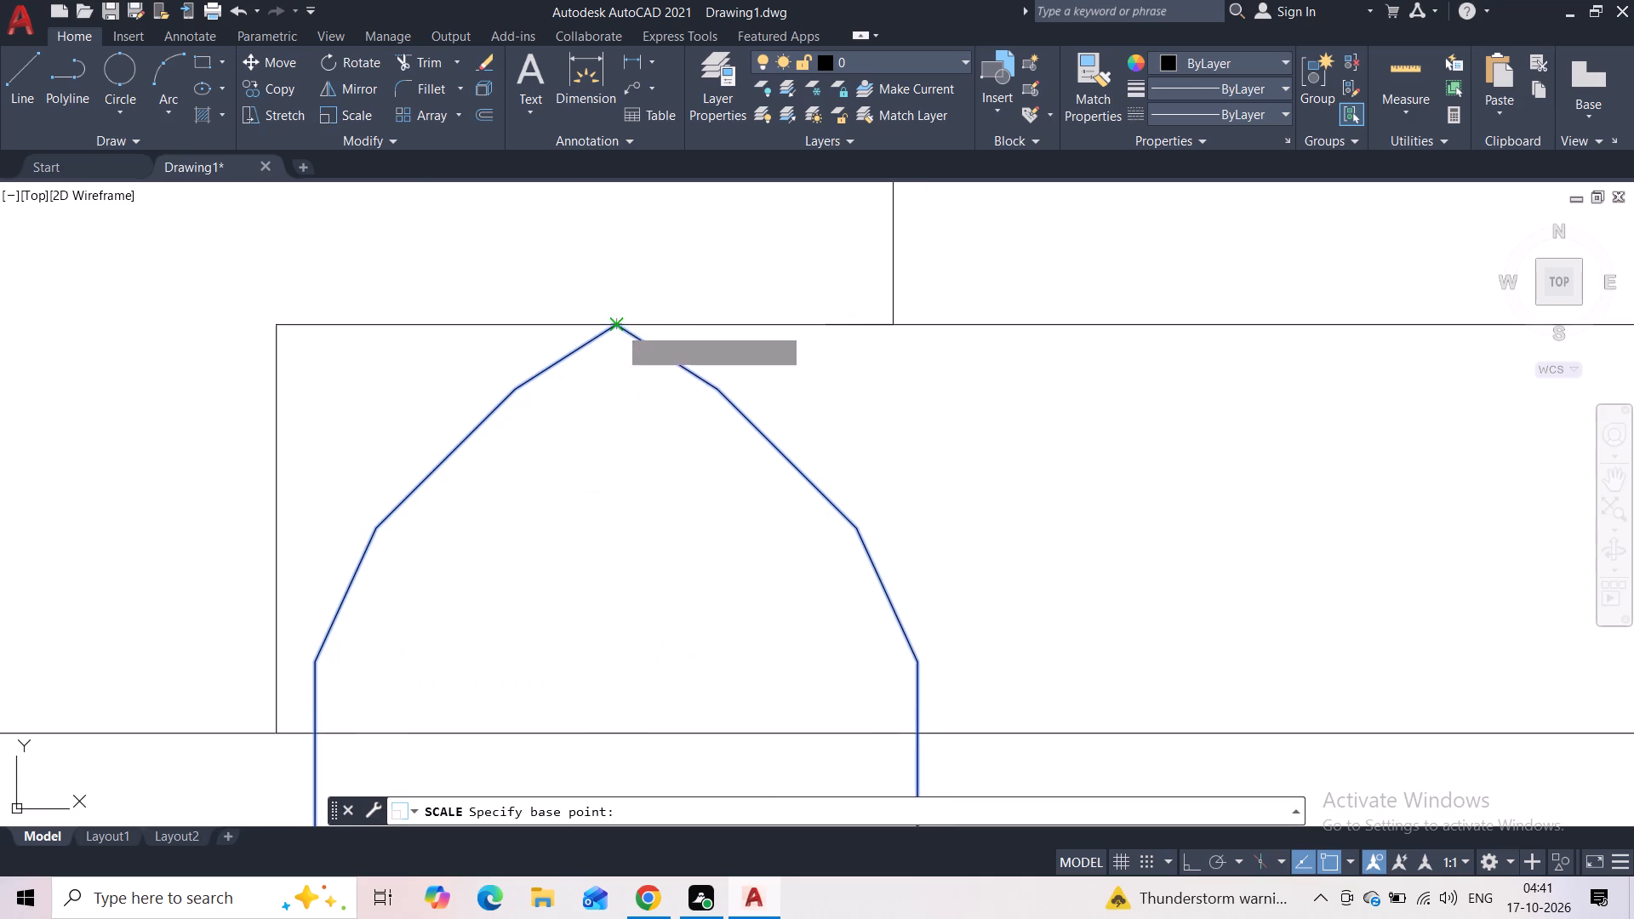
{"action": "middle_click_drag", "start_coordinate": [644, 482], "coordinate": [628, 371]}
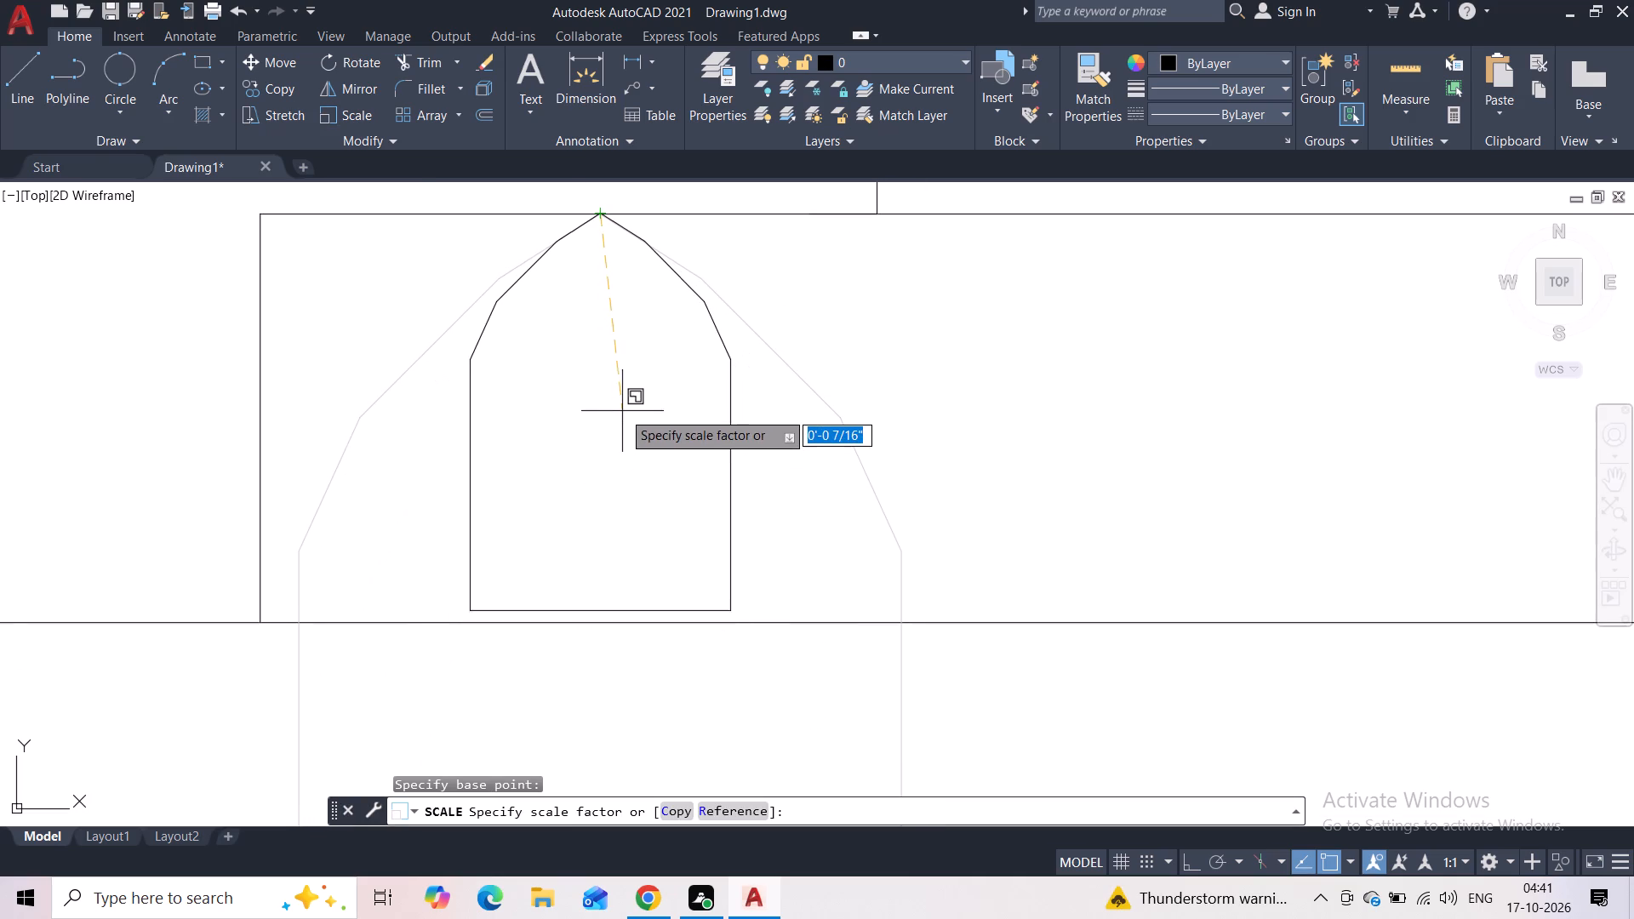
{"action": "left_click", "coordinate": [622, 417]}
{"action": "key", "text": "Escape"}
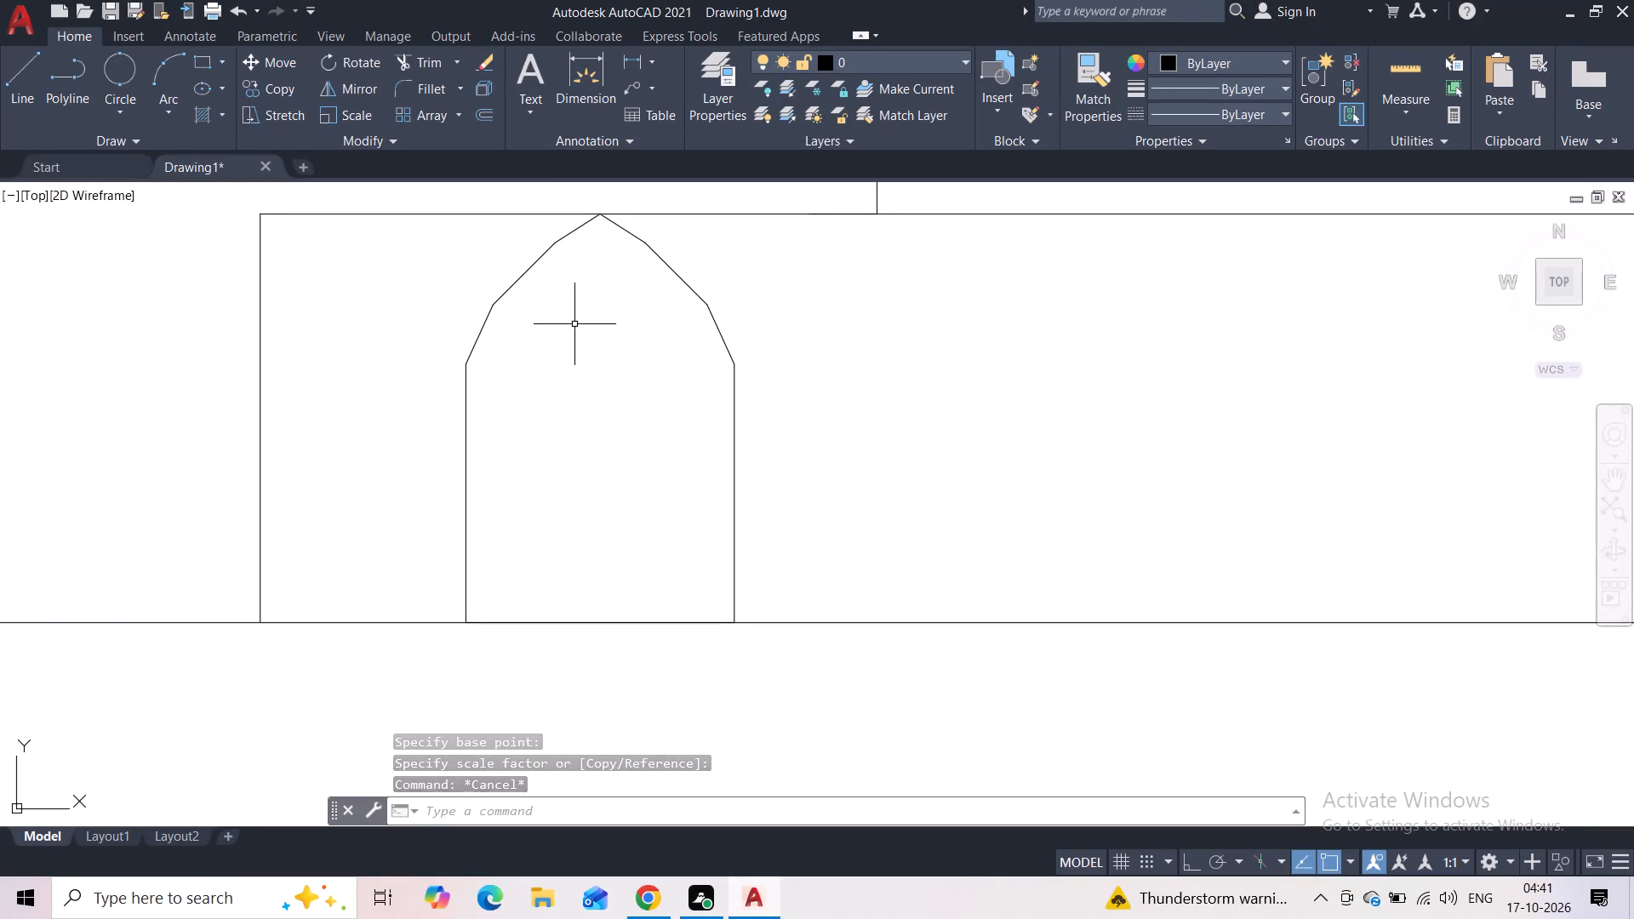
Draw a vertical line from the lowest step's top line to its bottom line, between the step's outer edge and the arch.
{"action": "left_click", "coordinate": [32, 89]}
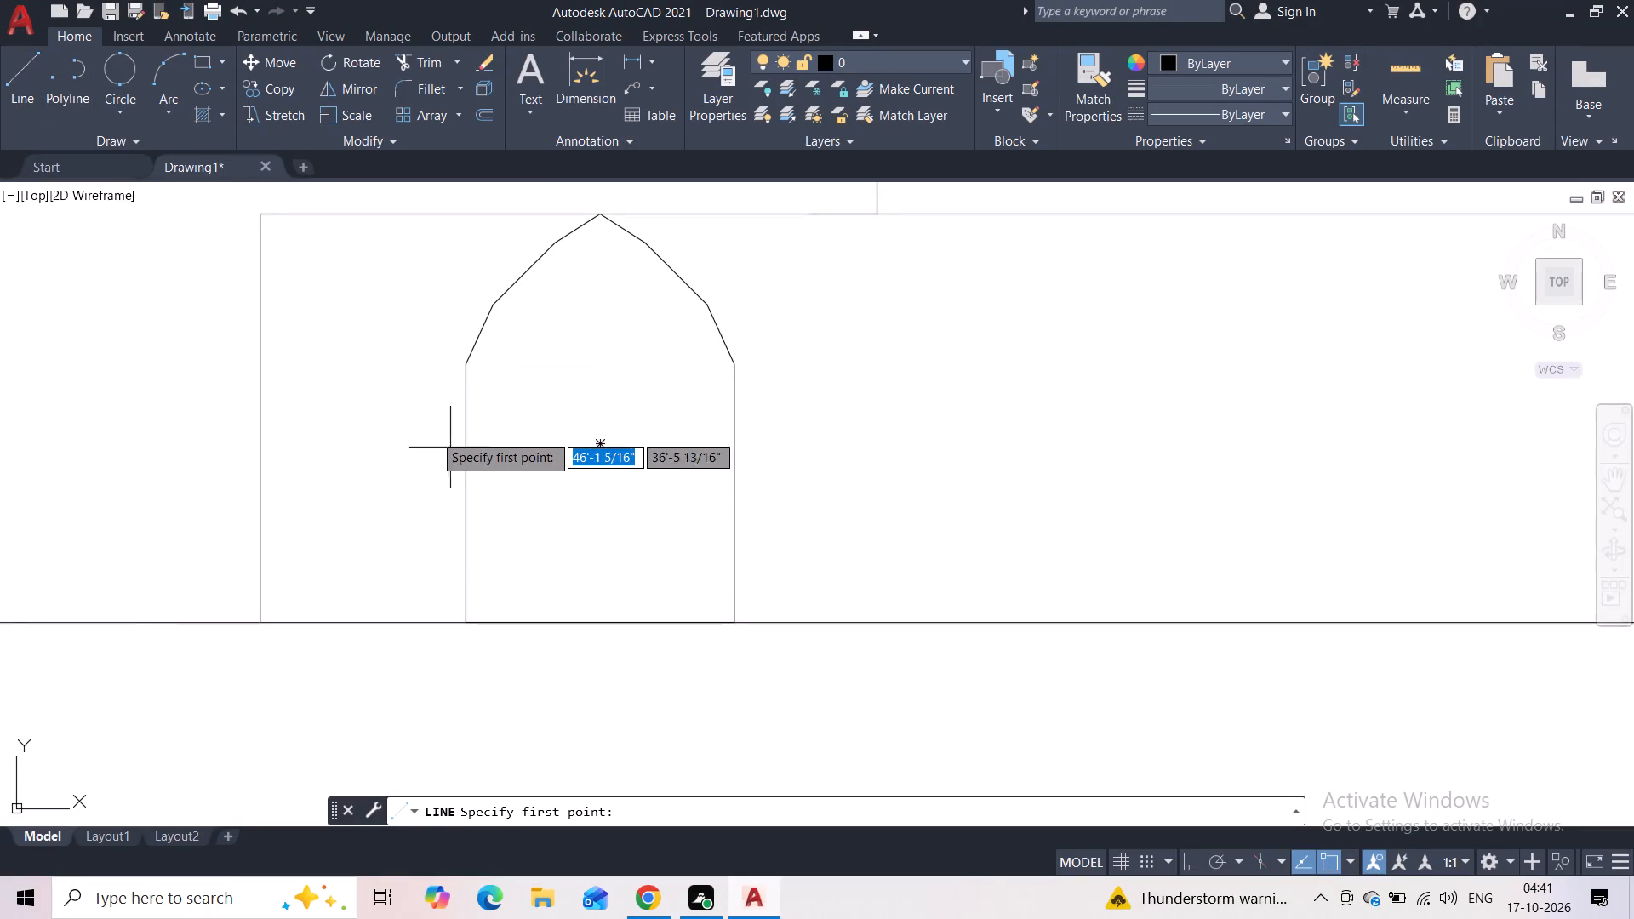
{"action": "left_click", "coordinate": [345, 216]}
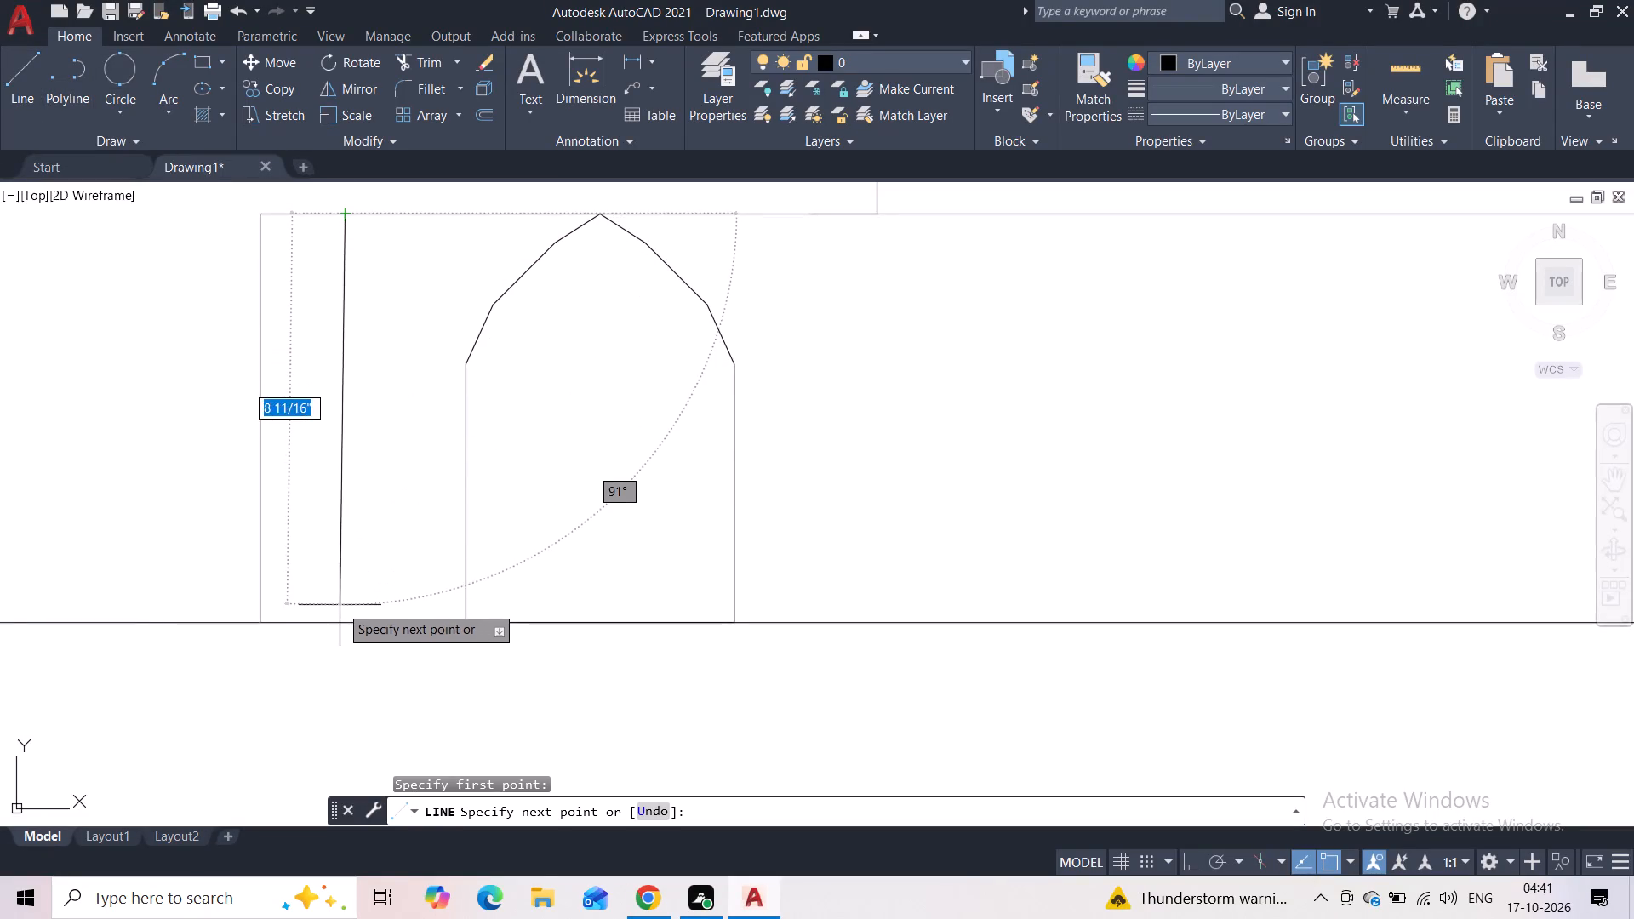
{"action": "left_click", "coordinate": [340, 615]}
{"action": "key", "text": "Escape"}
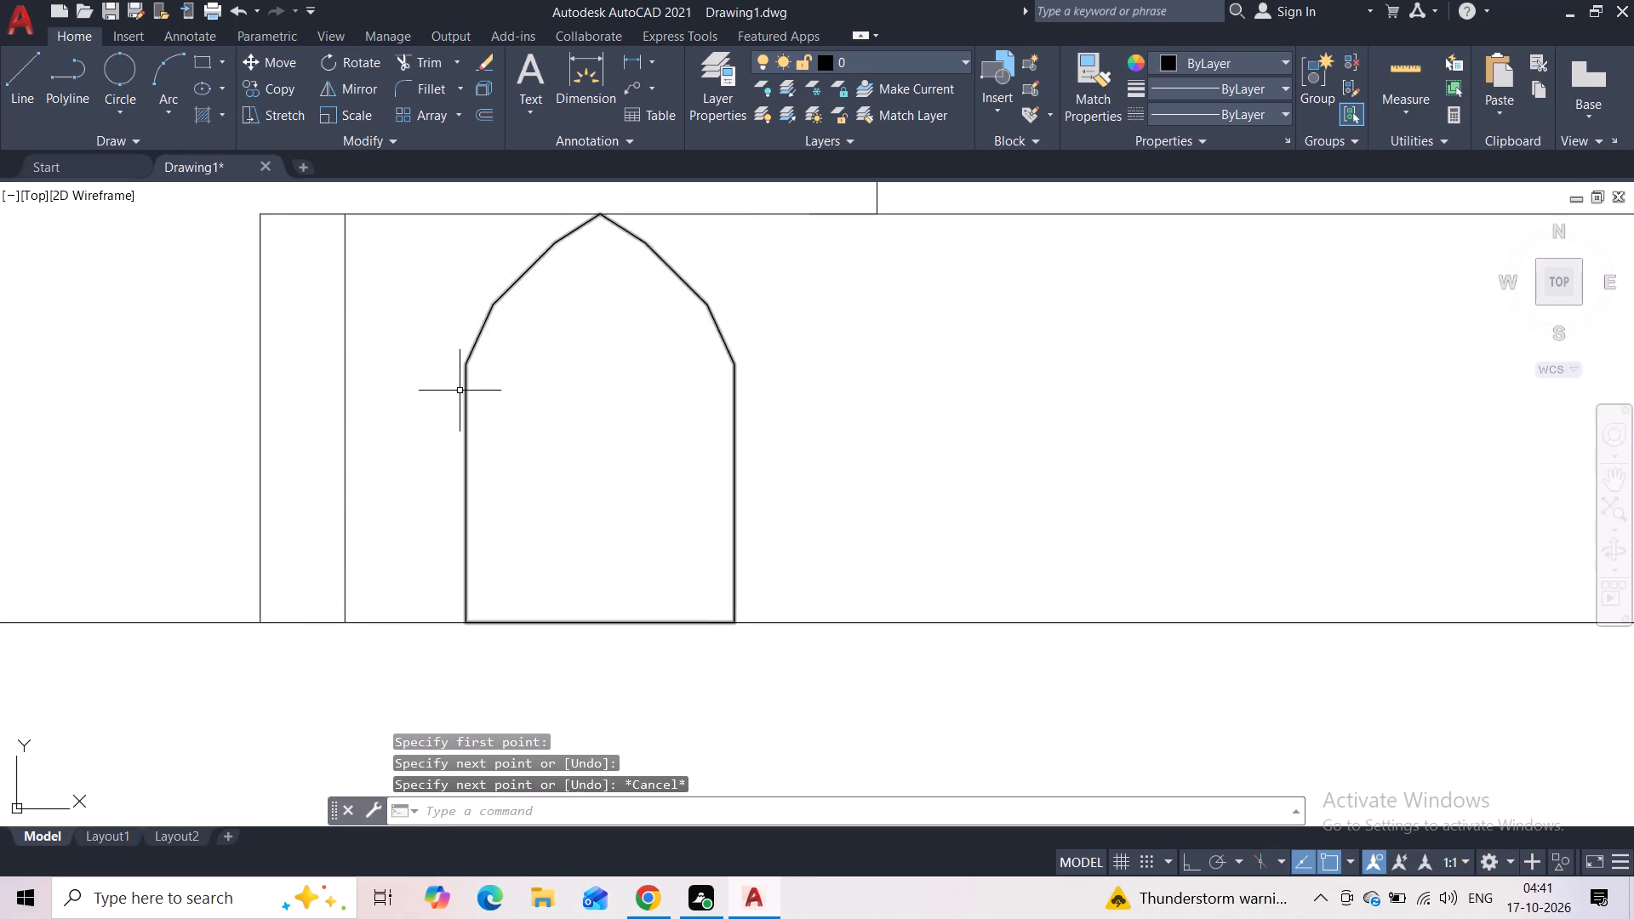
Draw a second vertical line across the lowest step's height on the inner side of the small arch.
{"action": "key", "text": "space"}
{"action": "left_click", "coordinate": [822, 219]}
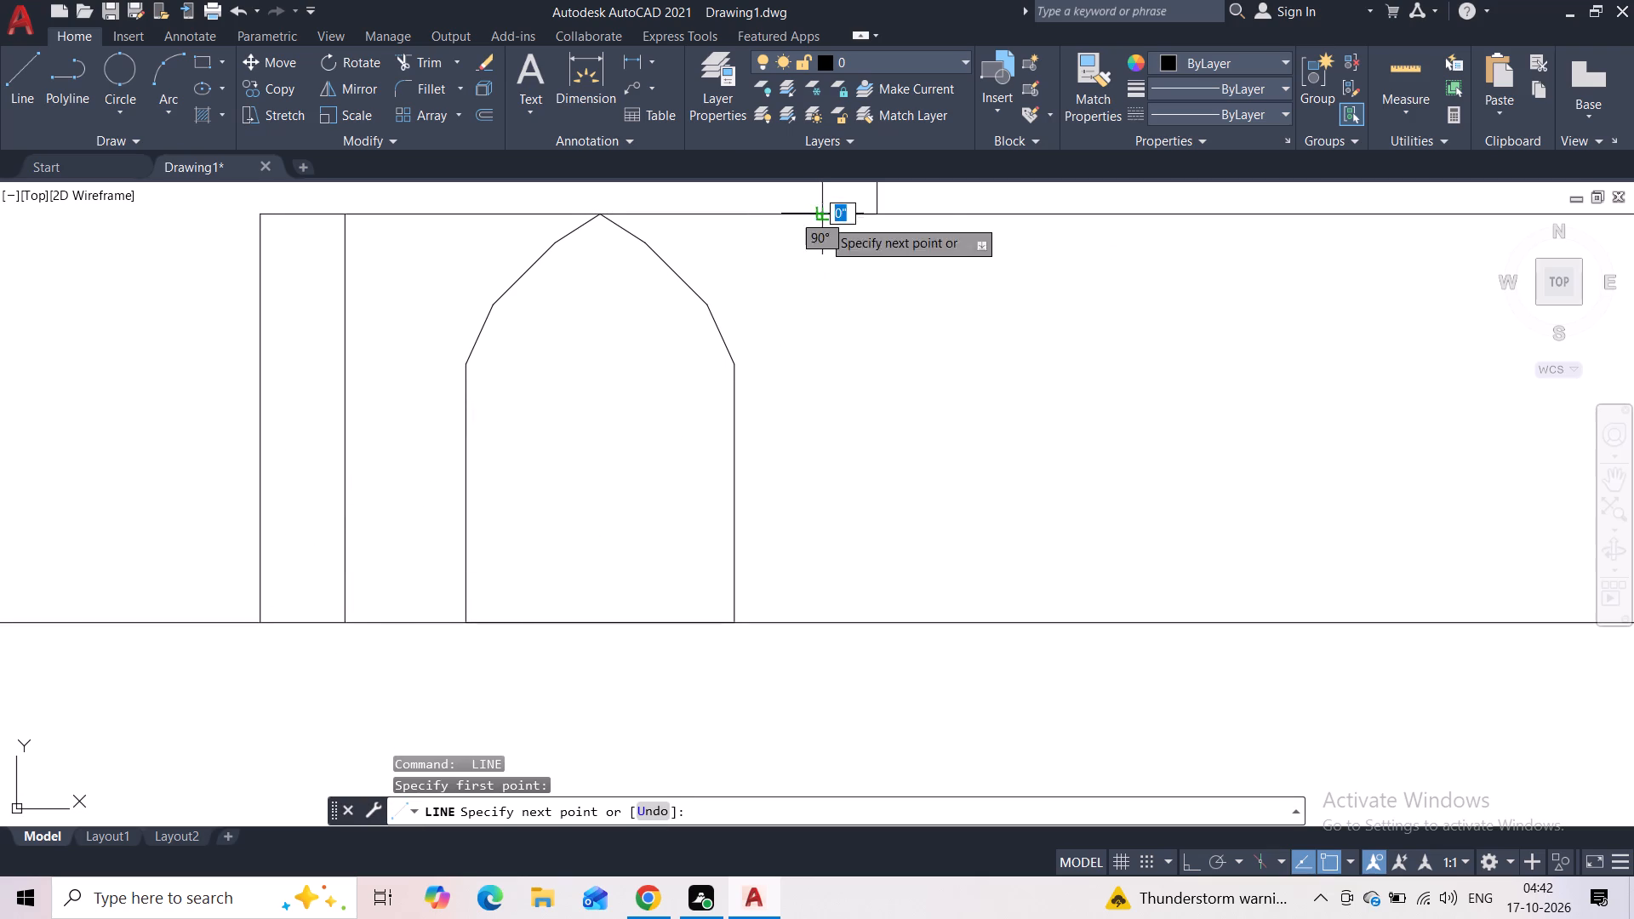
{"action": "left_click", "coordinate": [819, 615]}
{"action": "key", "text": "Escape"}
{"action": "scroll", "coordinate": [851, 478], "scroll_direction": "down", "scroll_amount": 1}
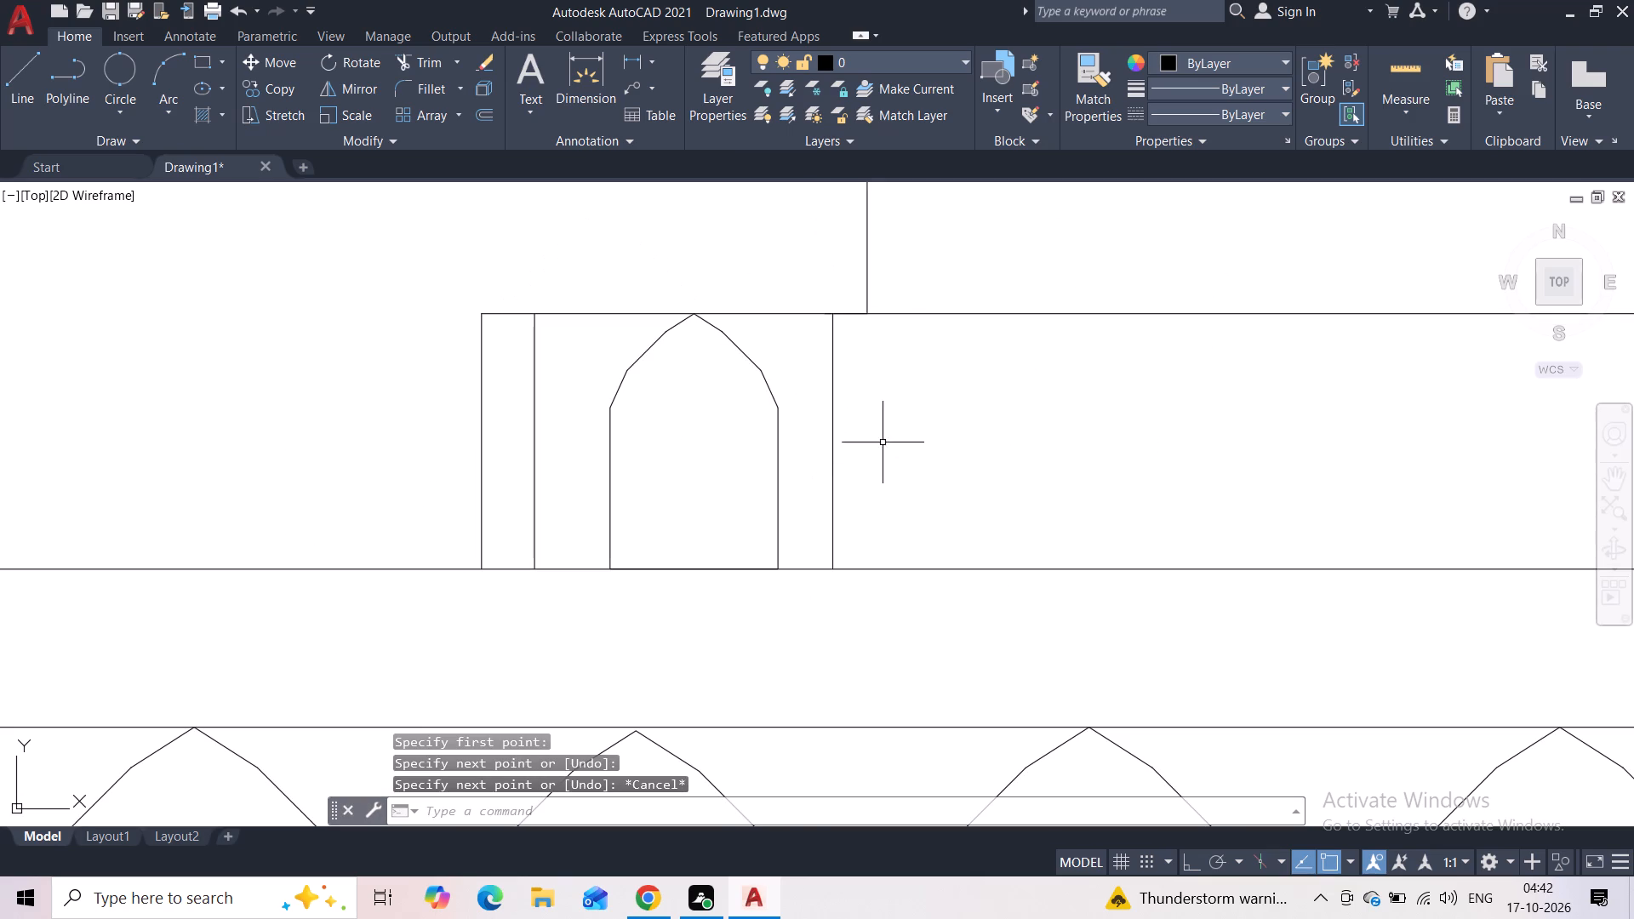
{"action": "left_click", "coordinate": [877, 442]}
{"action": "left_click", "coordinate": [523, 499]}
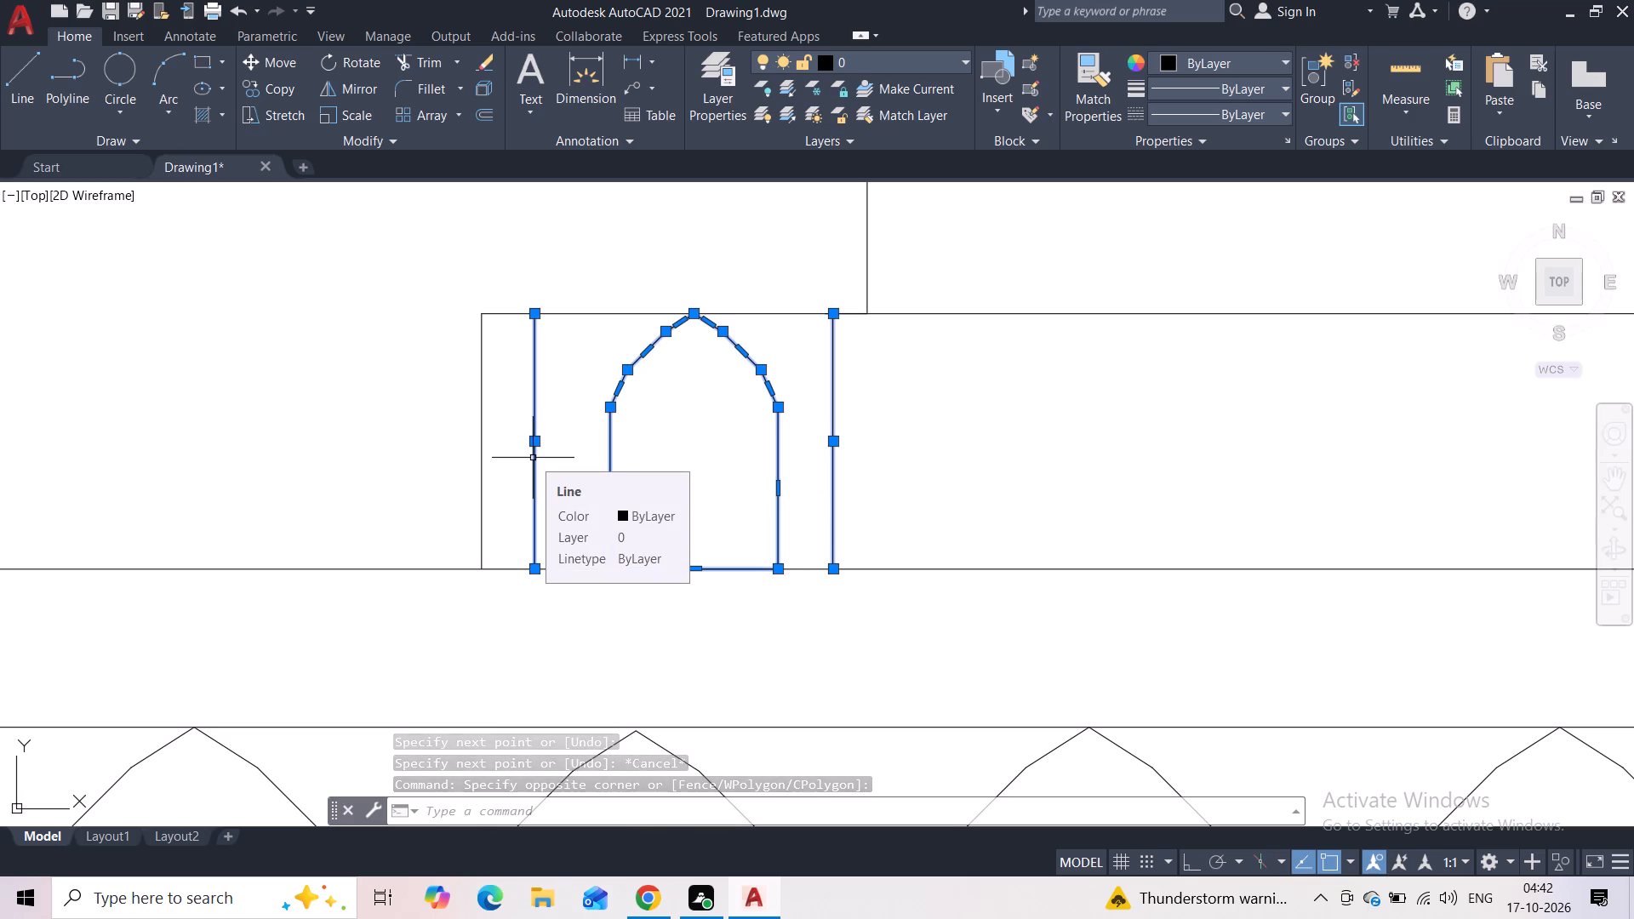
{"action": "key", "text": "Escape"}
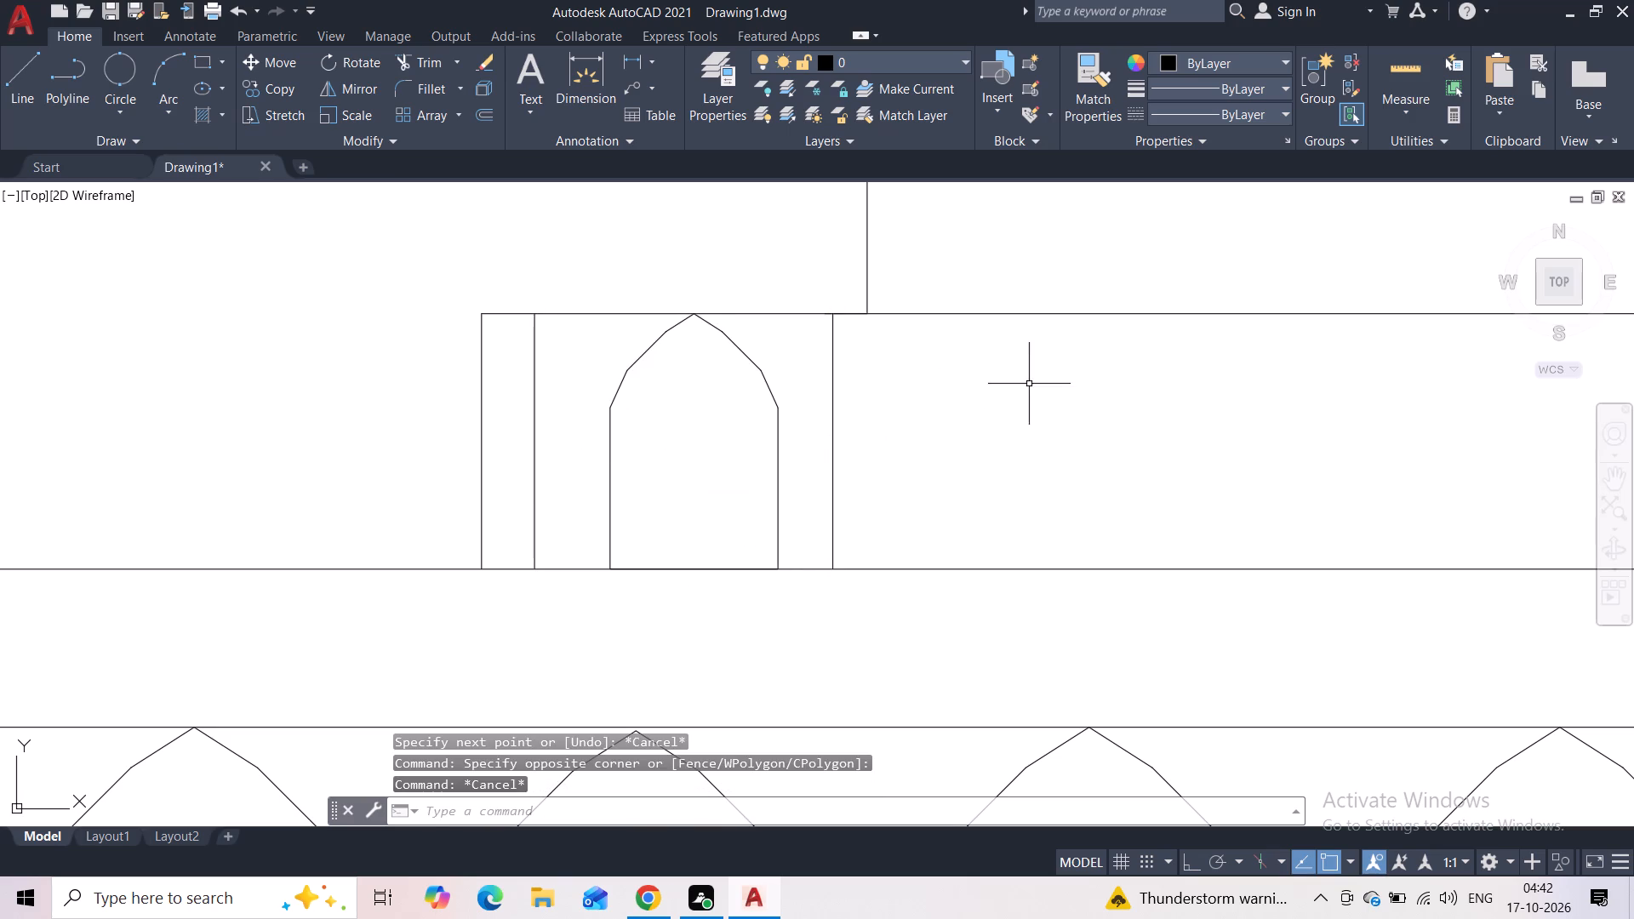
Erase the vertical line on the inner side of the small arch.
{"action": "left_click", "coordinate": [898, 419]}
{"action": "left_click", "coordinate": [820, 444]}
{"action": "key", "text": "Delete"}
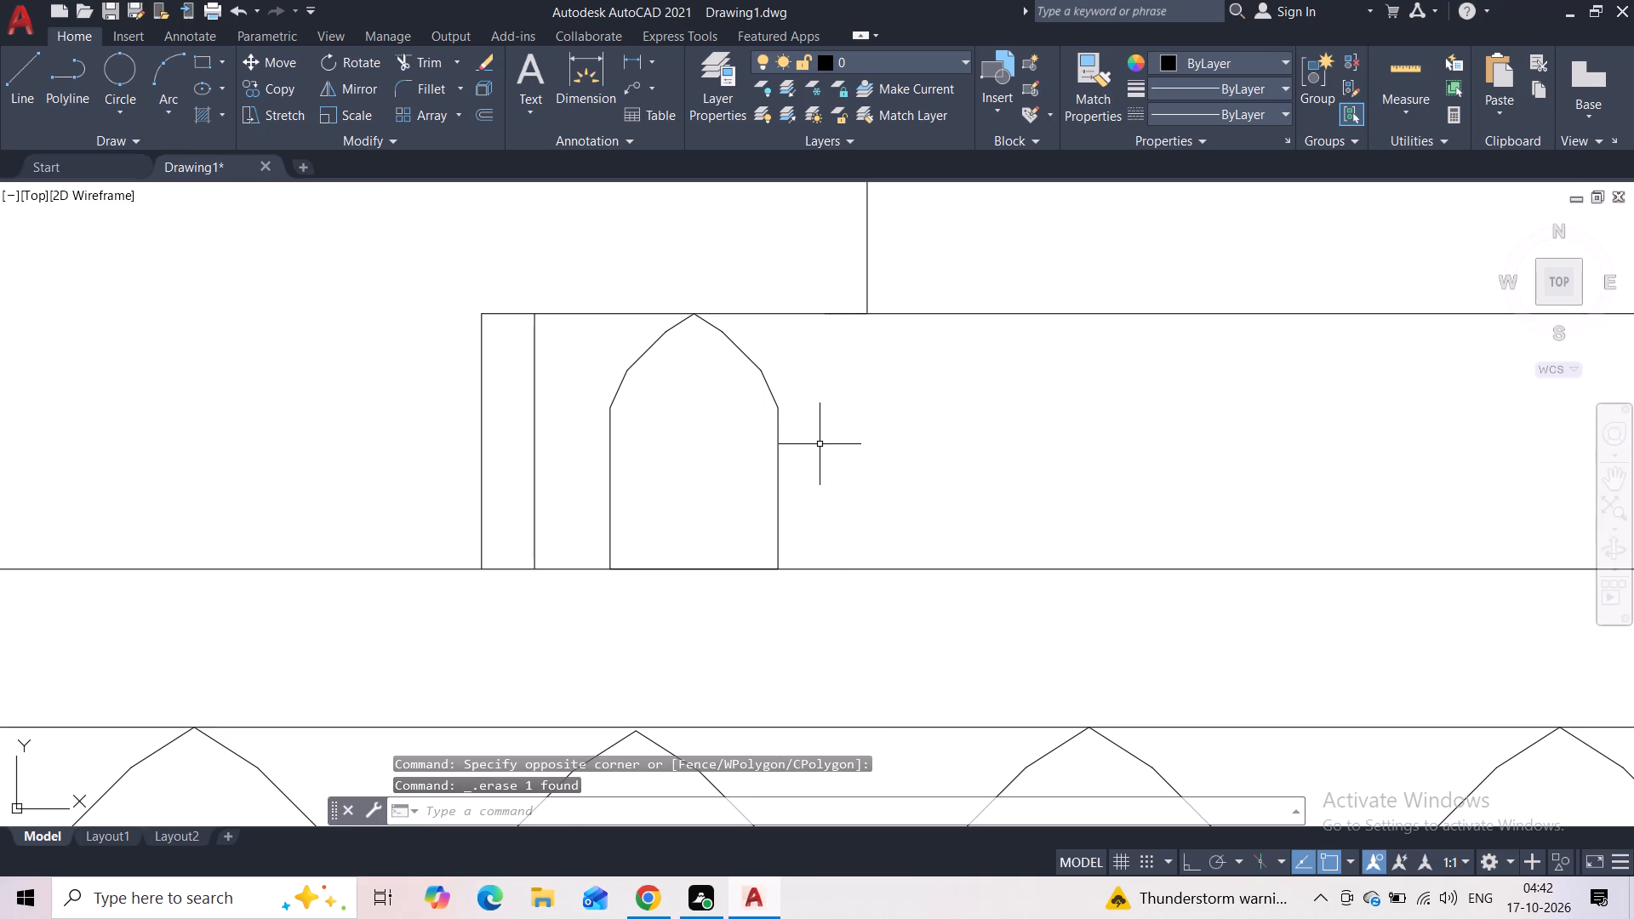
Copy the small arch and its vertical line together five times along the lowest step at roughly even spacing.
{"action": "left_click", "coordinate": [814, 442]}
{"action": "left_click", "coordinate": [531, 483]}
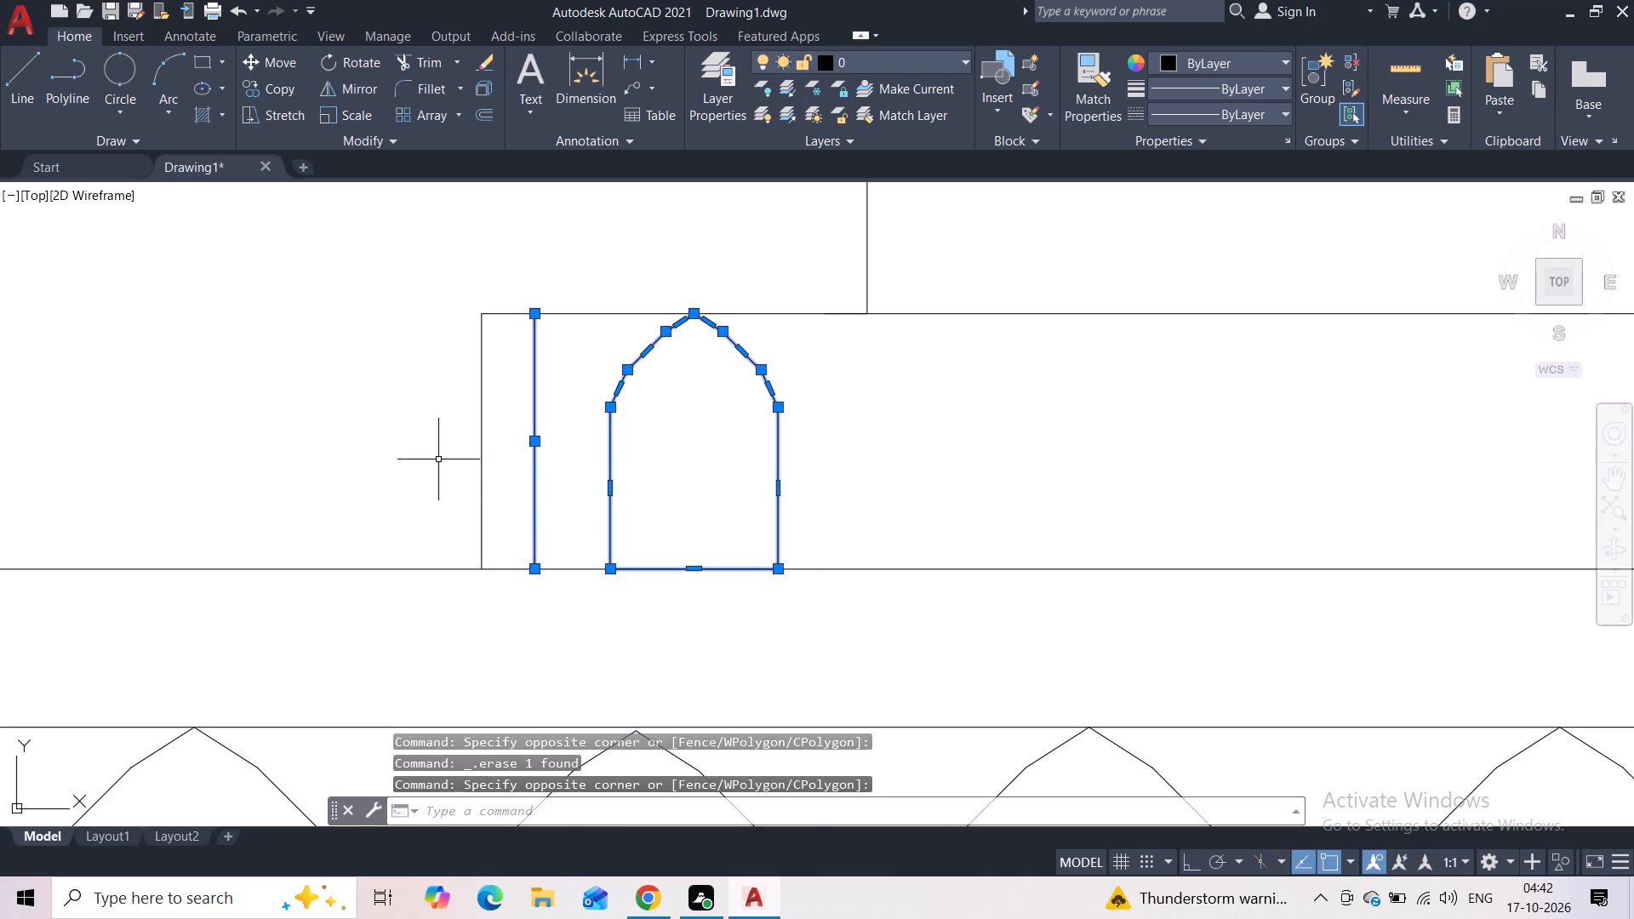
{"action": "left_click", "coordinate": [257, 92]}
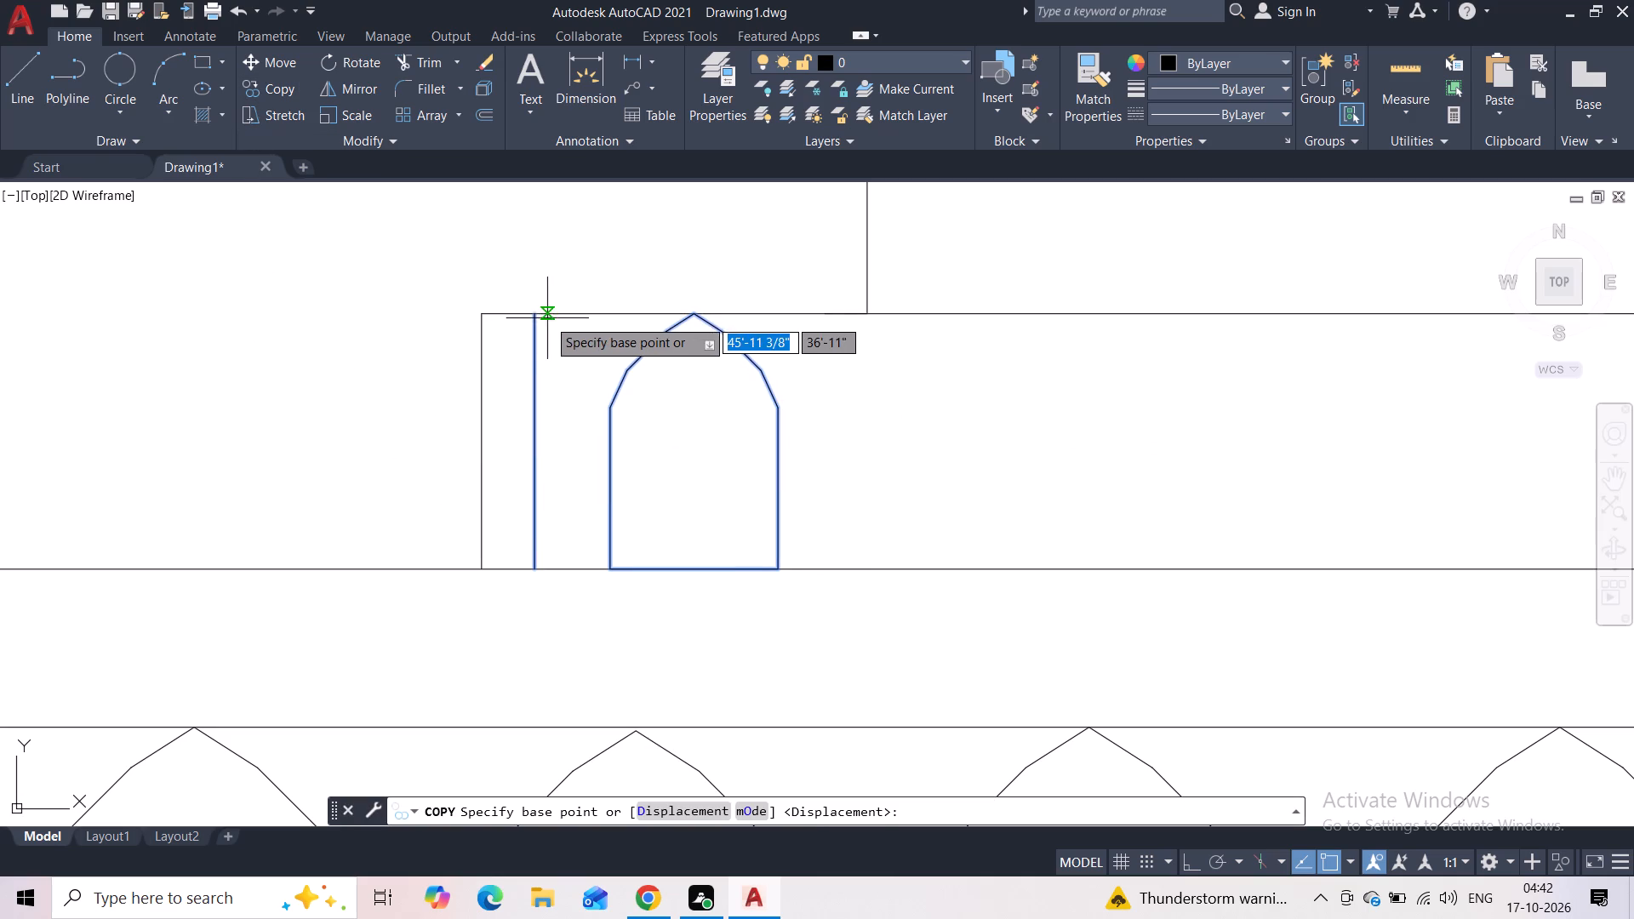
{"action": "left_click", "coordinate": [538, 318]}
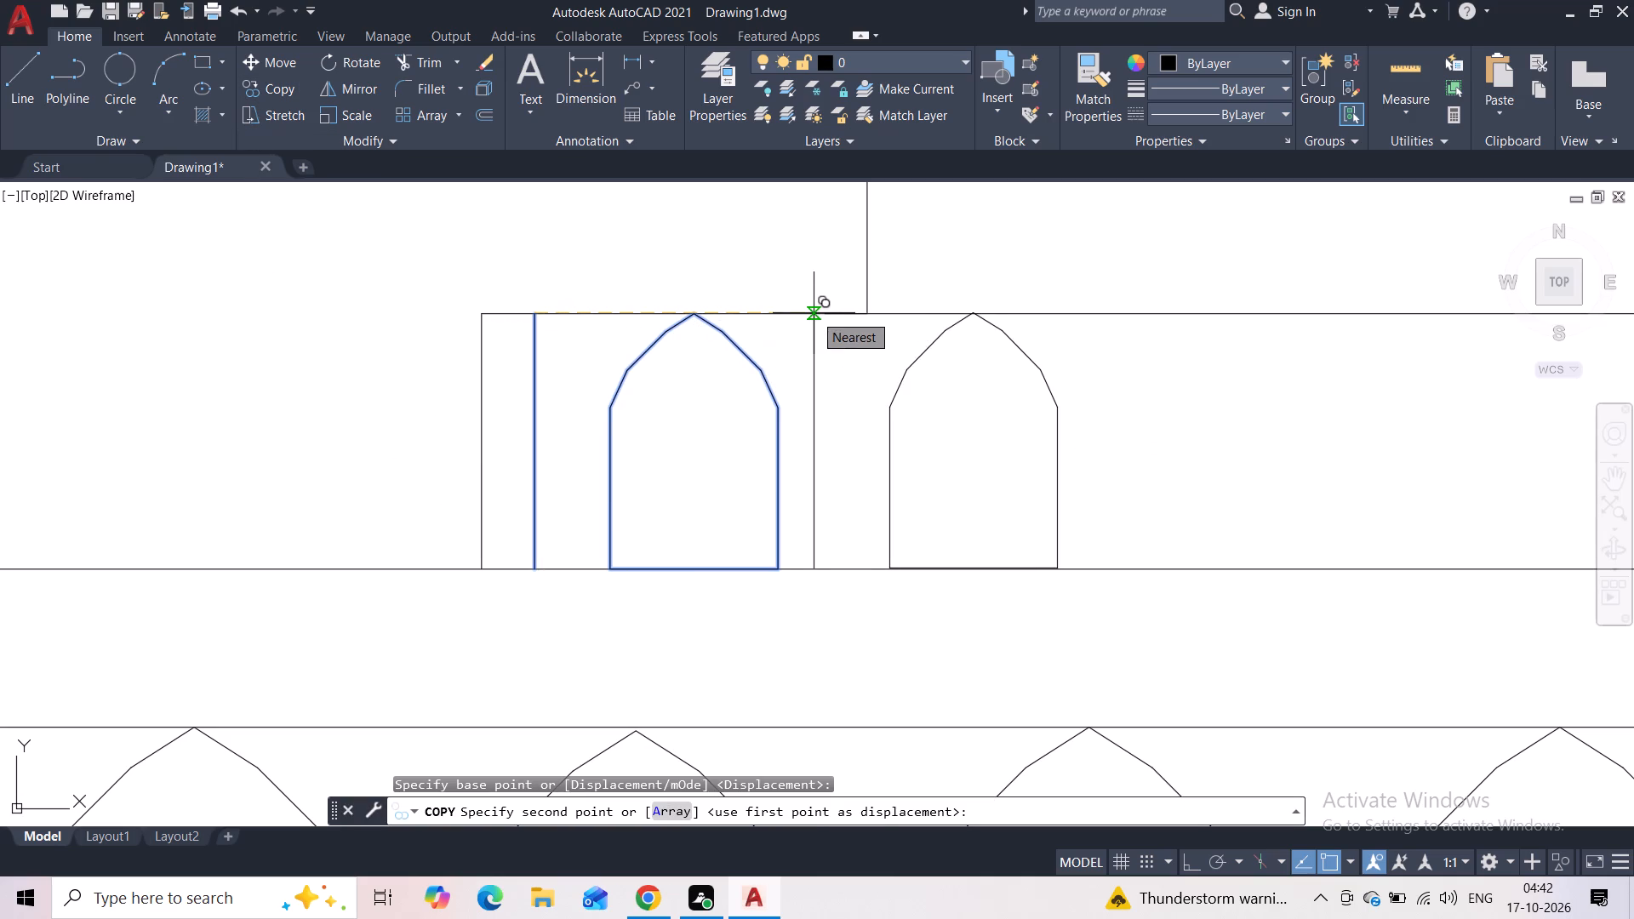
{"action": "left_click", "coordinate": [850, 315]}
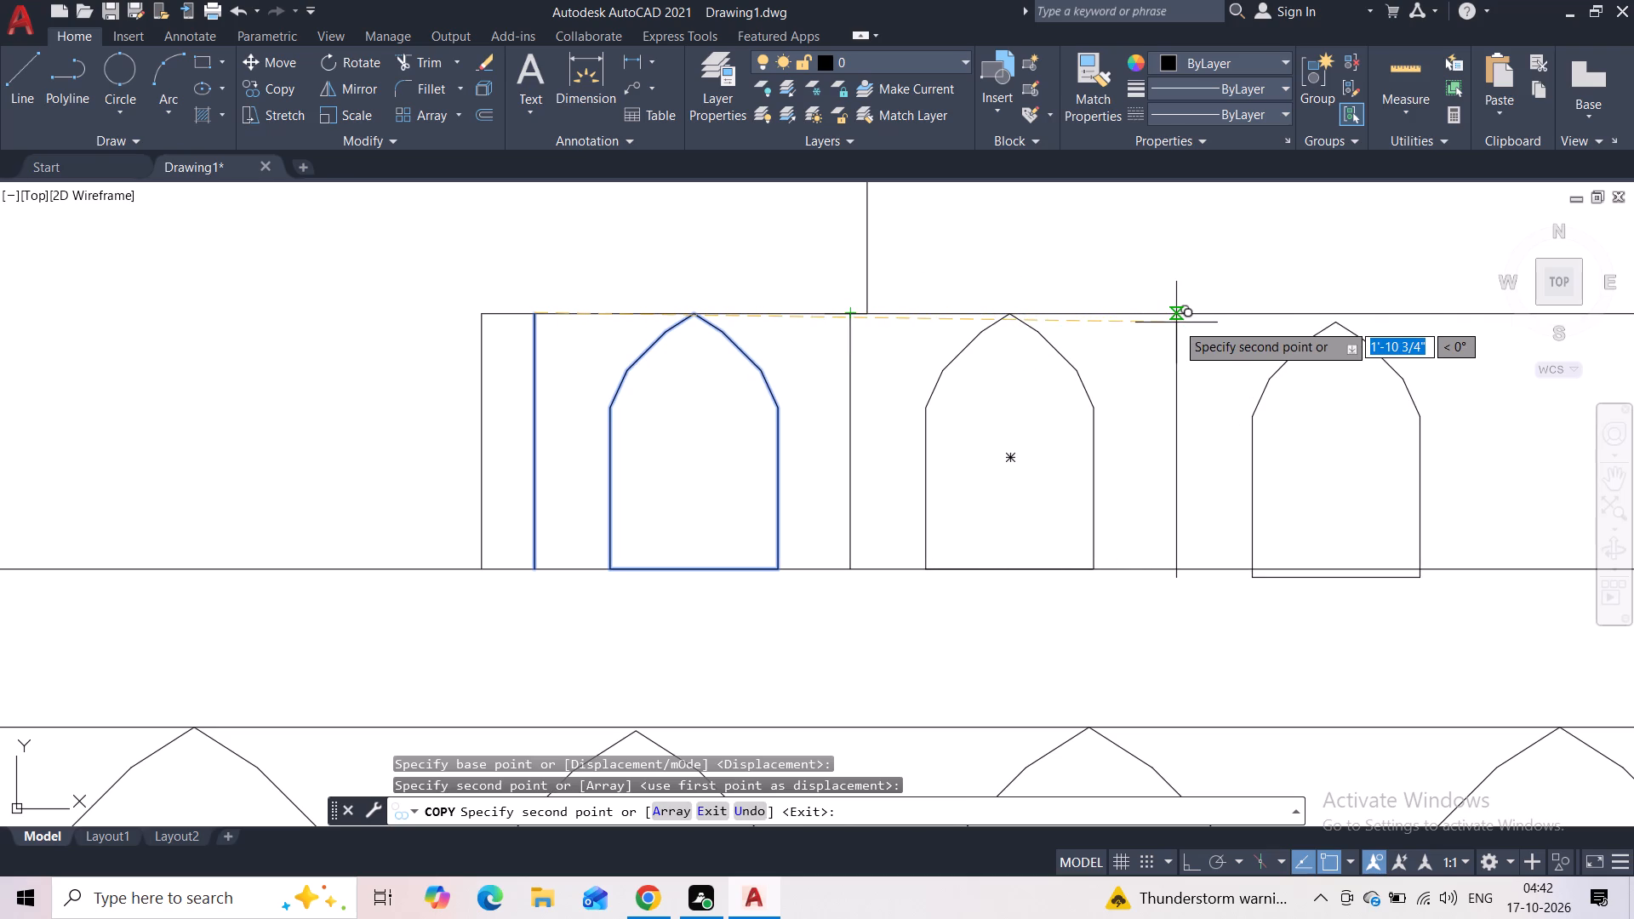
{"action": "left_click", "coordinate": [1177, 313]}
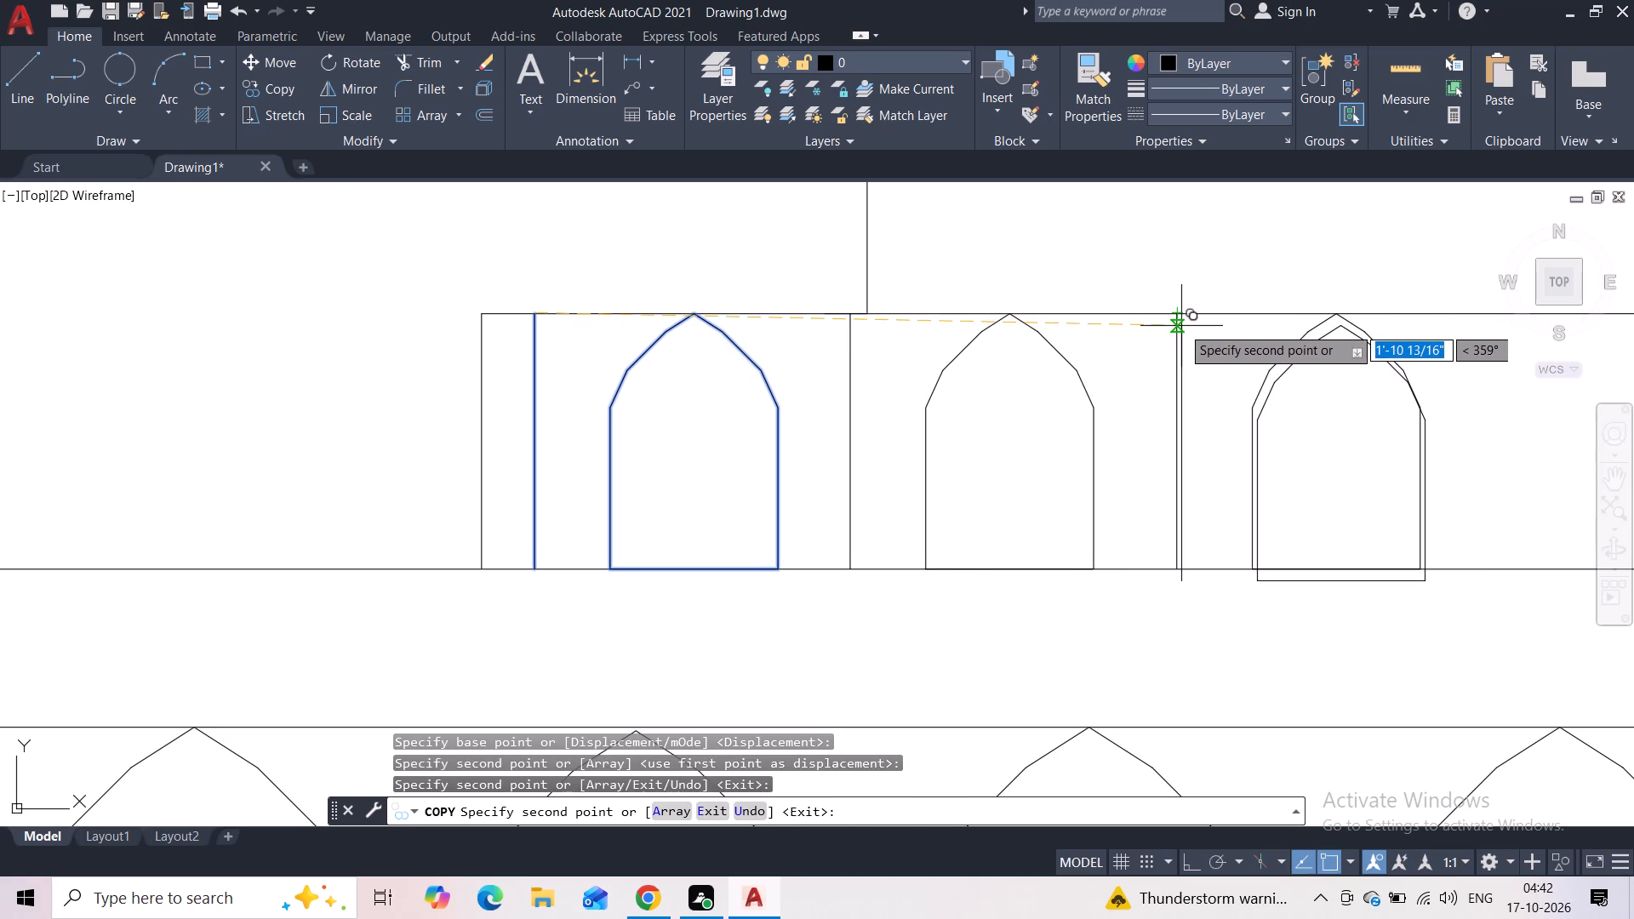
{"action": "key", "text": "F8"}
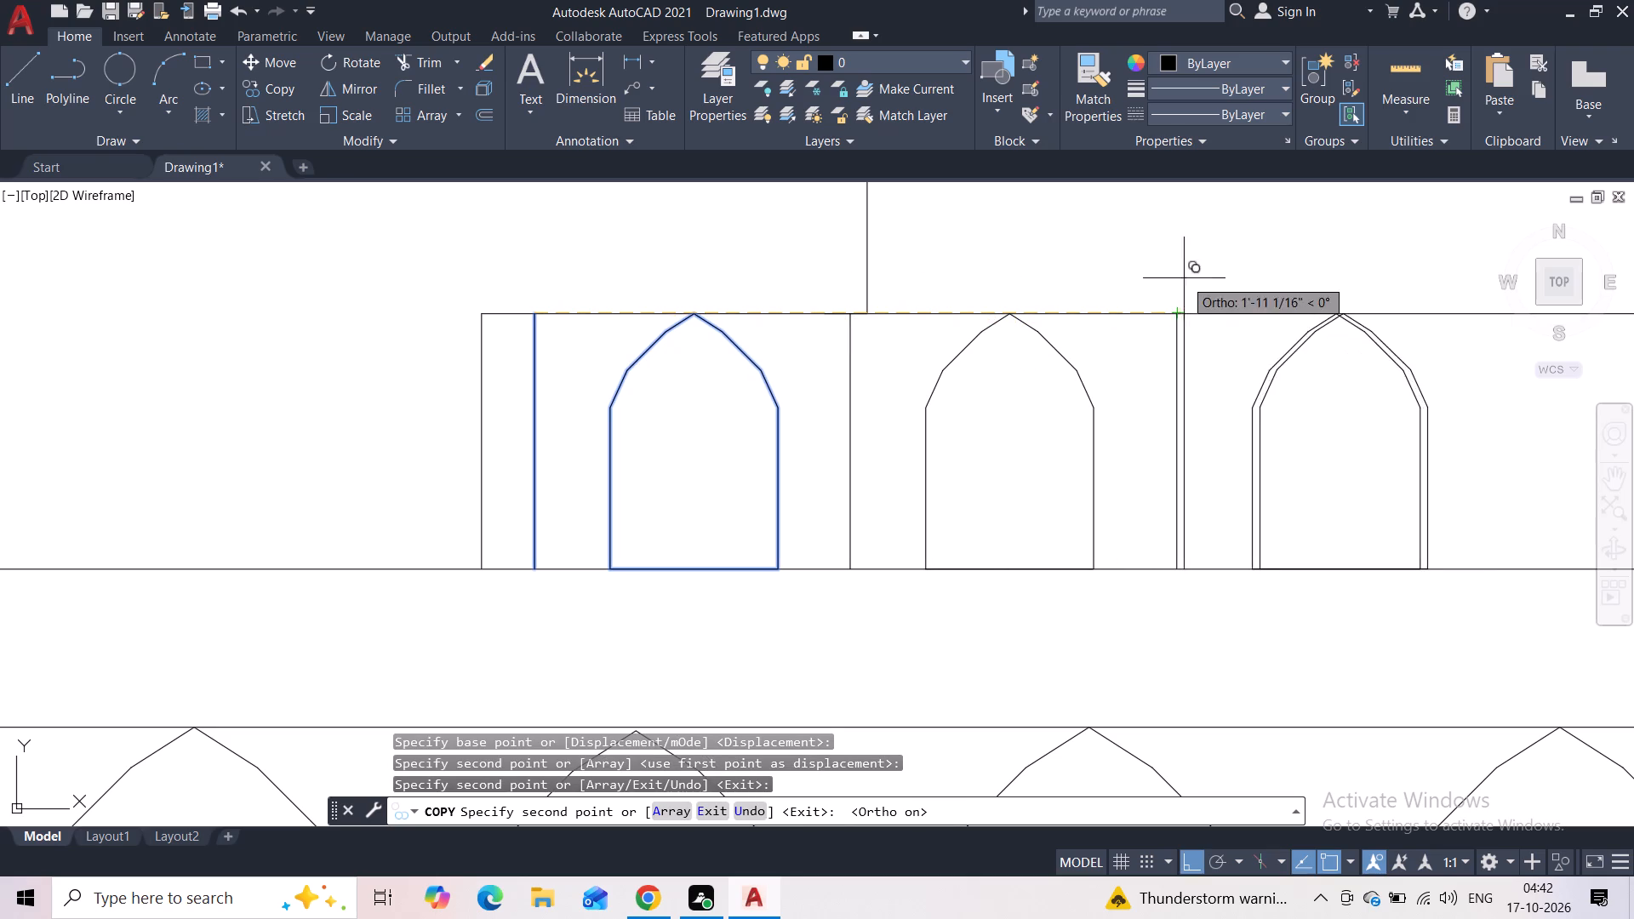
{"action": "middle_click_drag", "start_coordinate": [1197, 346], "coordinate": [740, 405]}
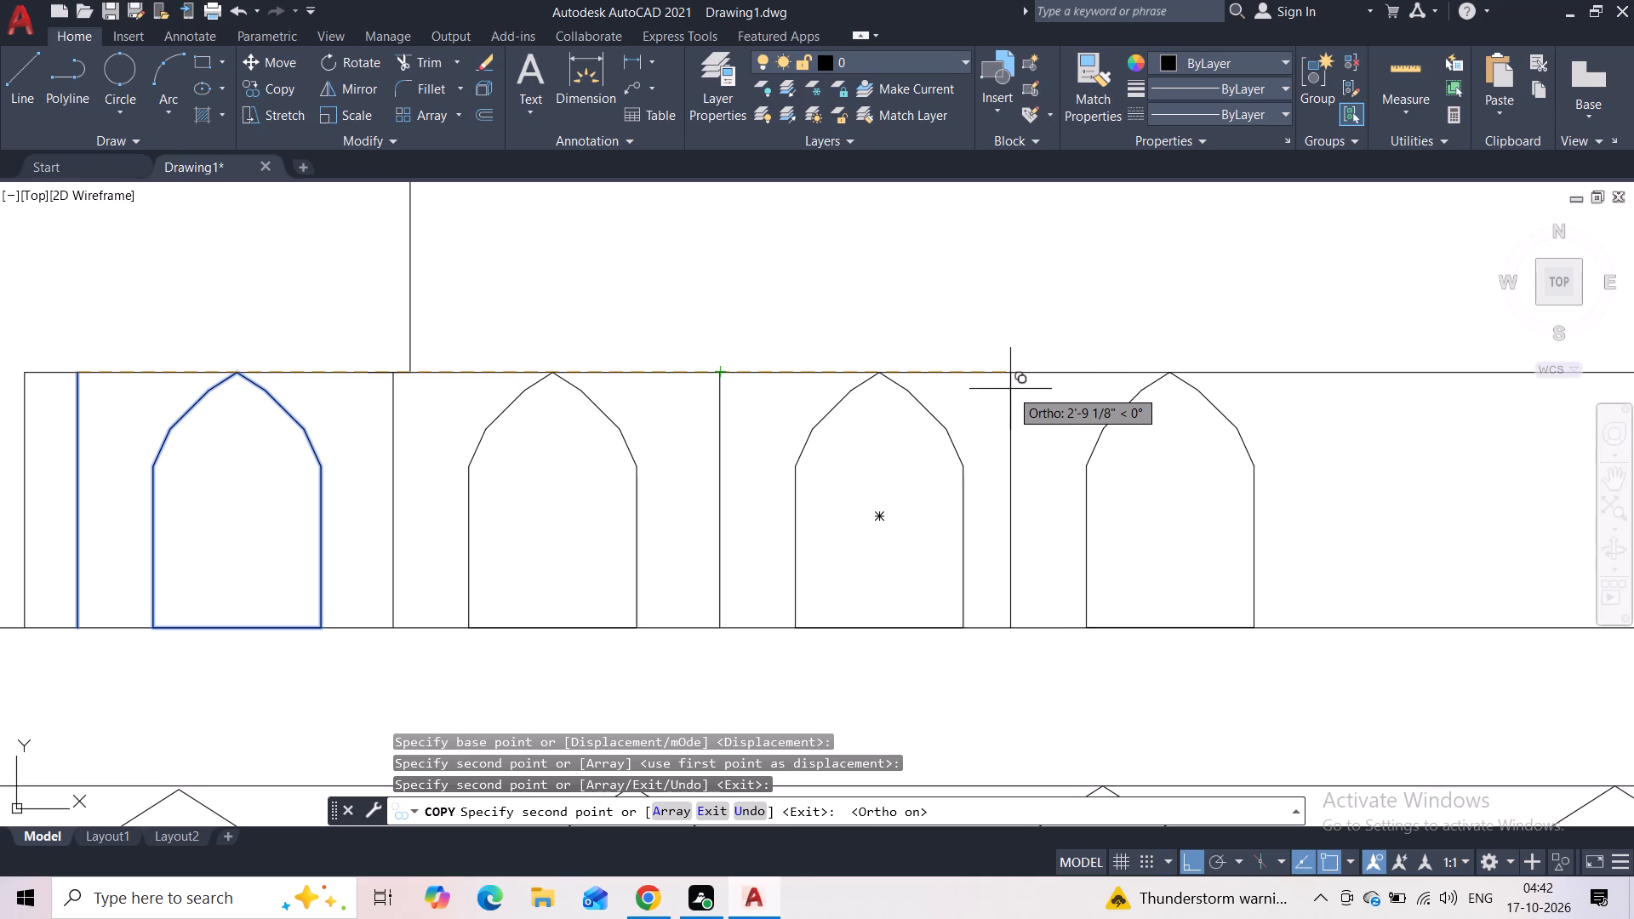
{"action": "left_click", "coordinate": [1026, 386]}
{"action": "middle_click_drag", "start_coordinate": [1120, 390], "coordinate": [1119, 397]}
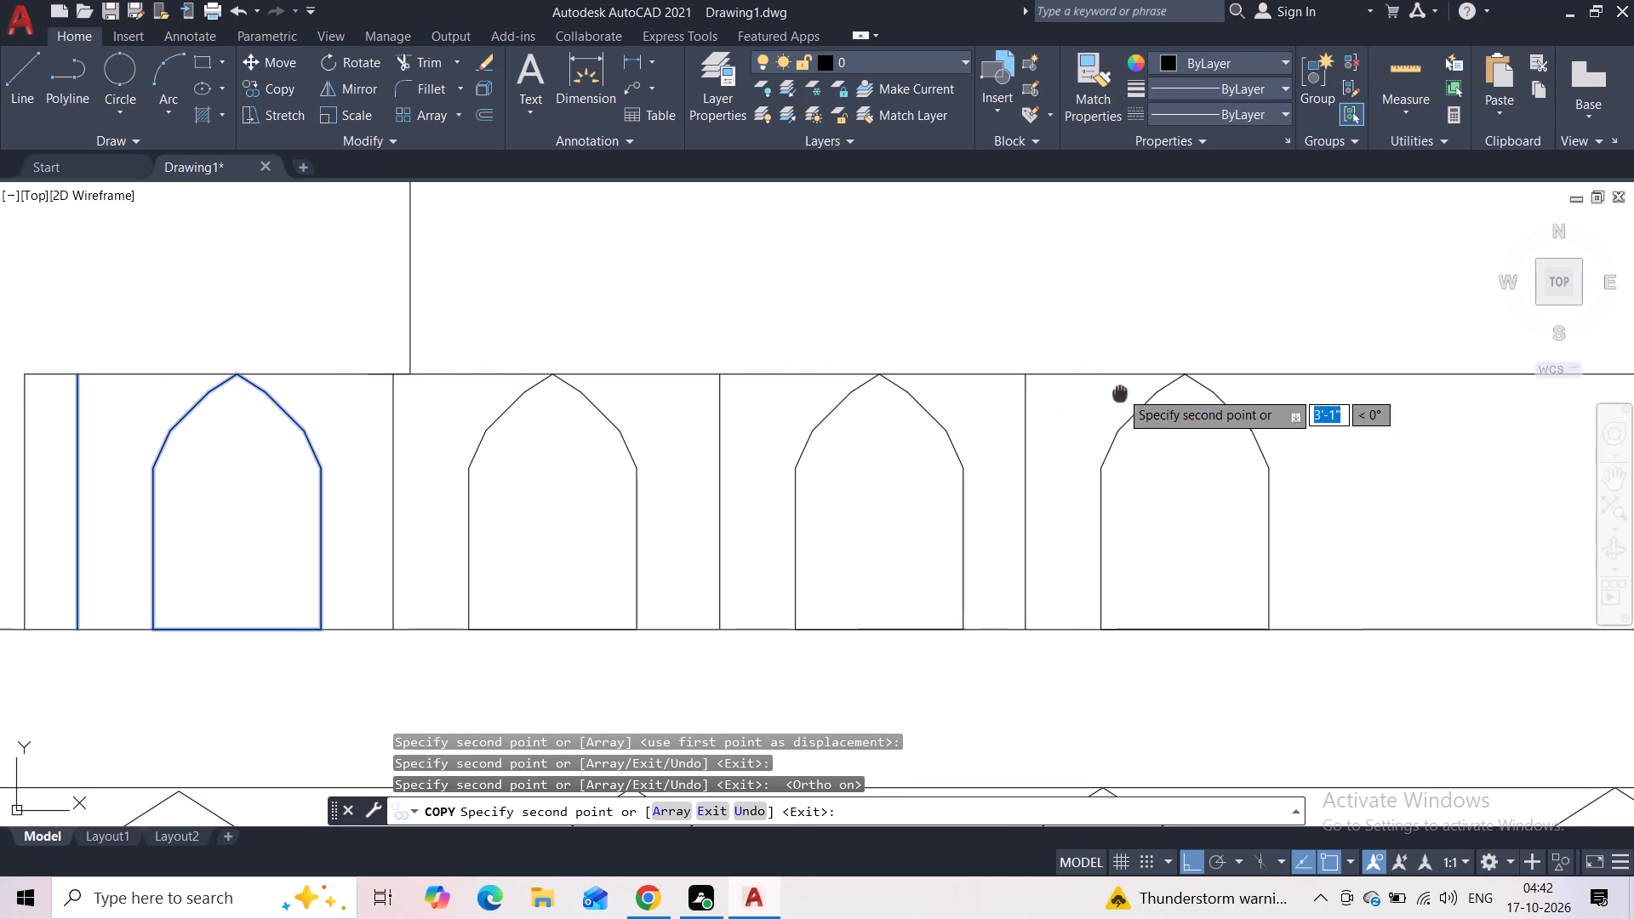
{"action": "middle_click_drag", "start_coordinate": [1119, 397], "coordinate": [563, 406]}
{"action": "left_click", "coordinate": [790, 398]}
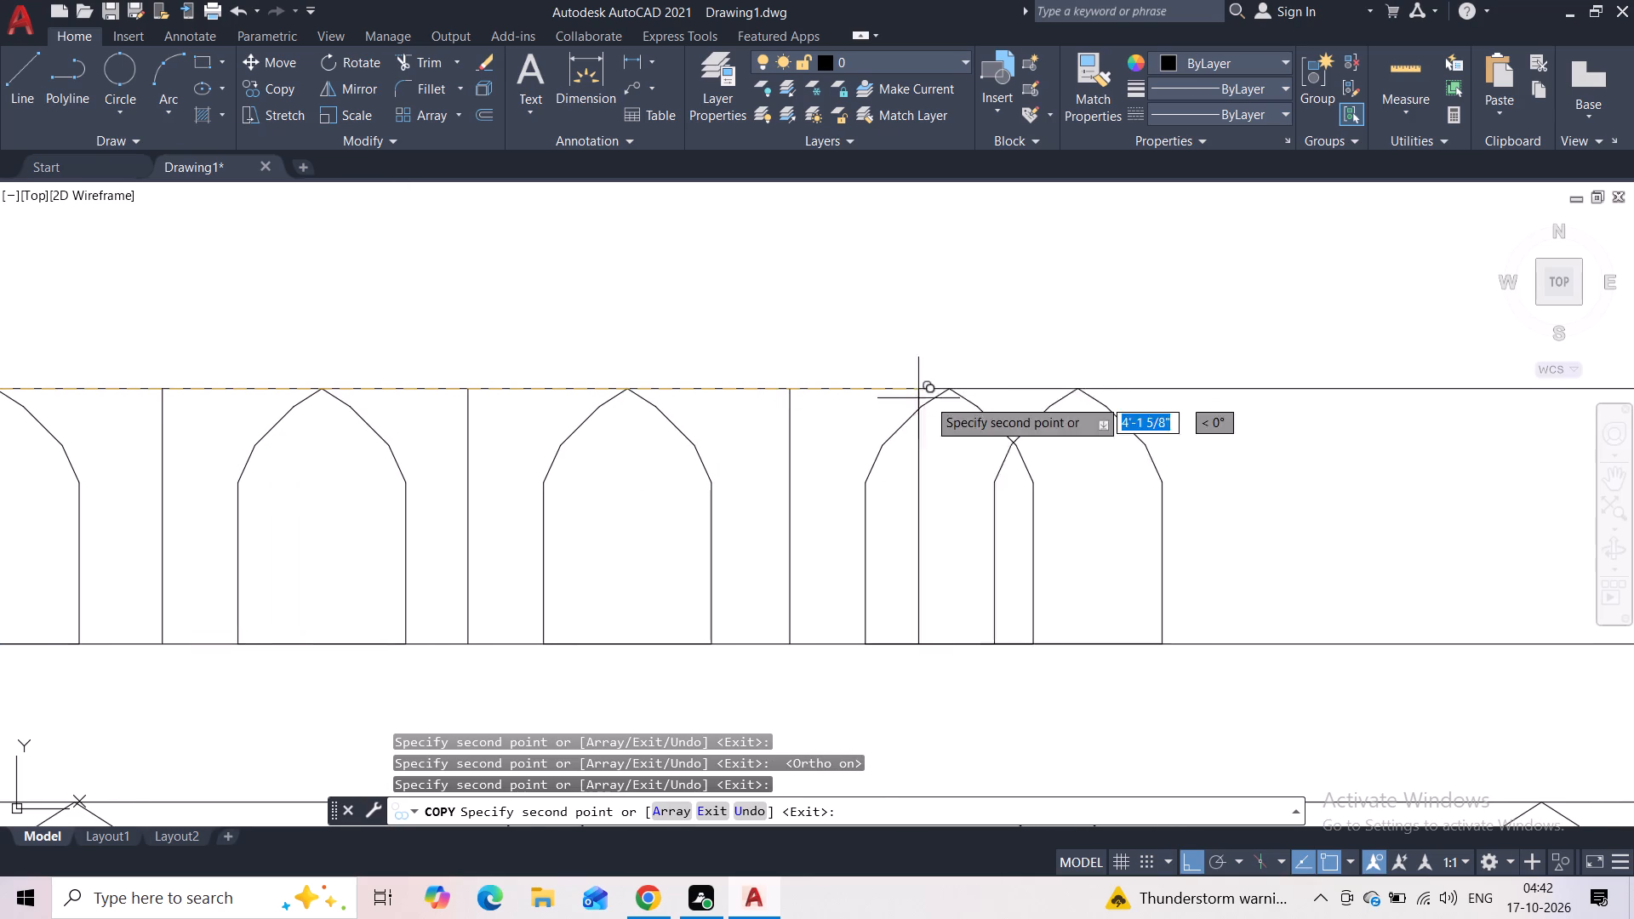
{"action": "left_click", "coordinate": [1097, 395]}
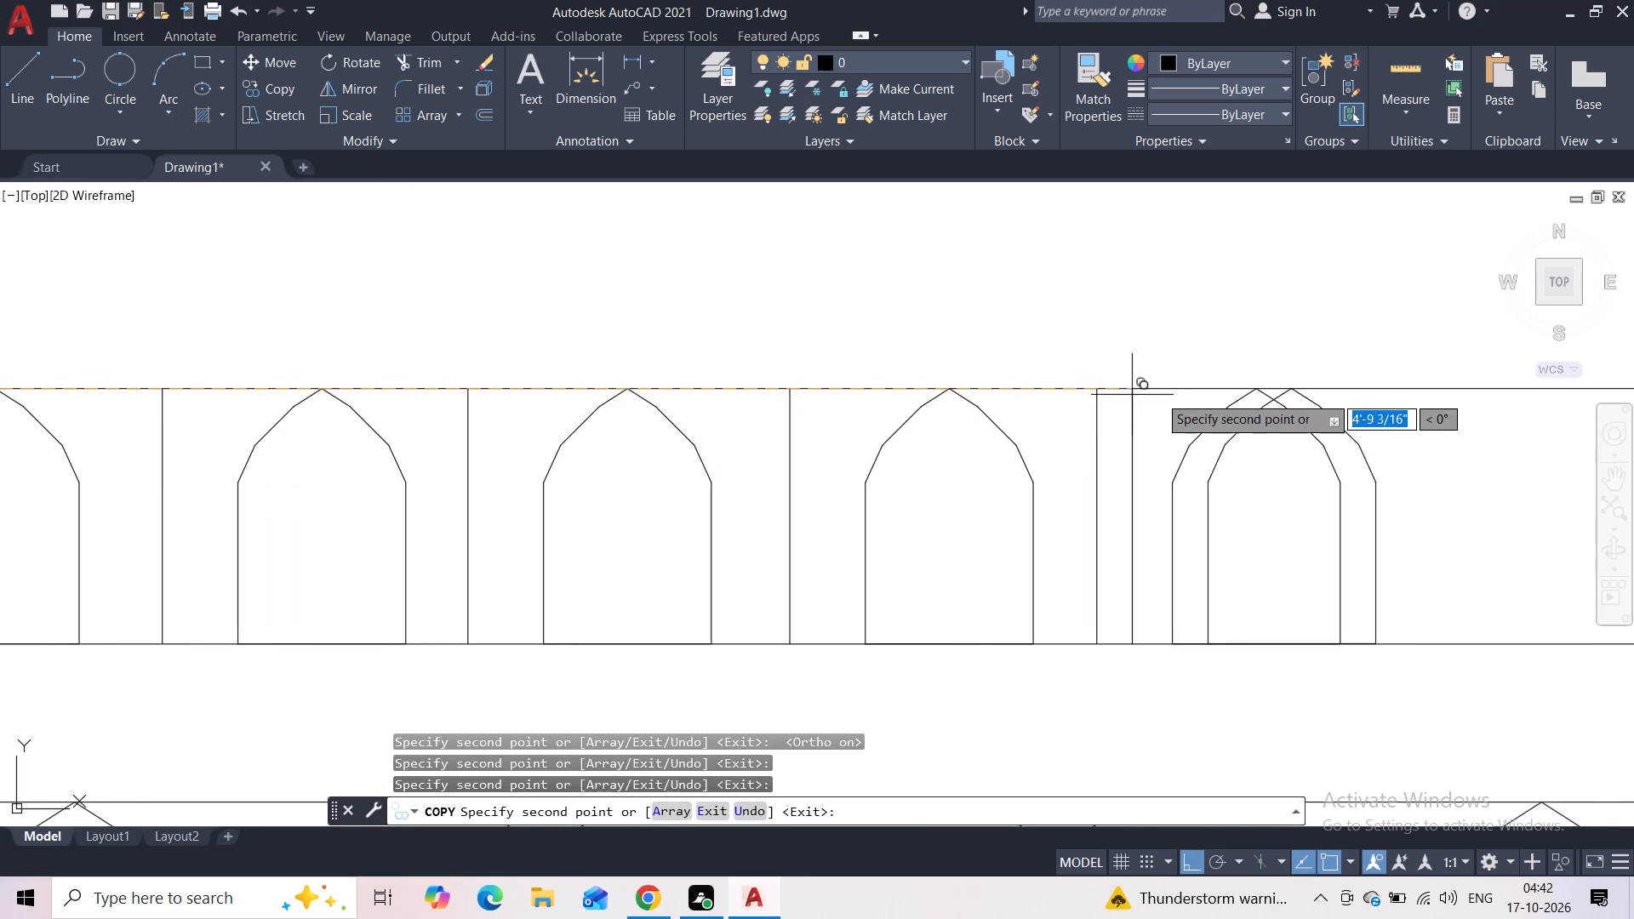
Continue the row with six more copies of the arch and vertical line along the lowest step.
{"action": "middle_click_drag", "start_coordinate": [1159, 400], "coordinate": [511, 420]}
{"action": "left_click", "coordinate": [756, 410]}
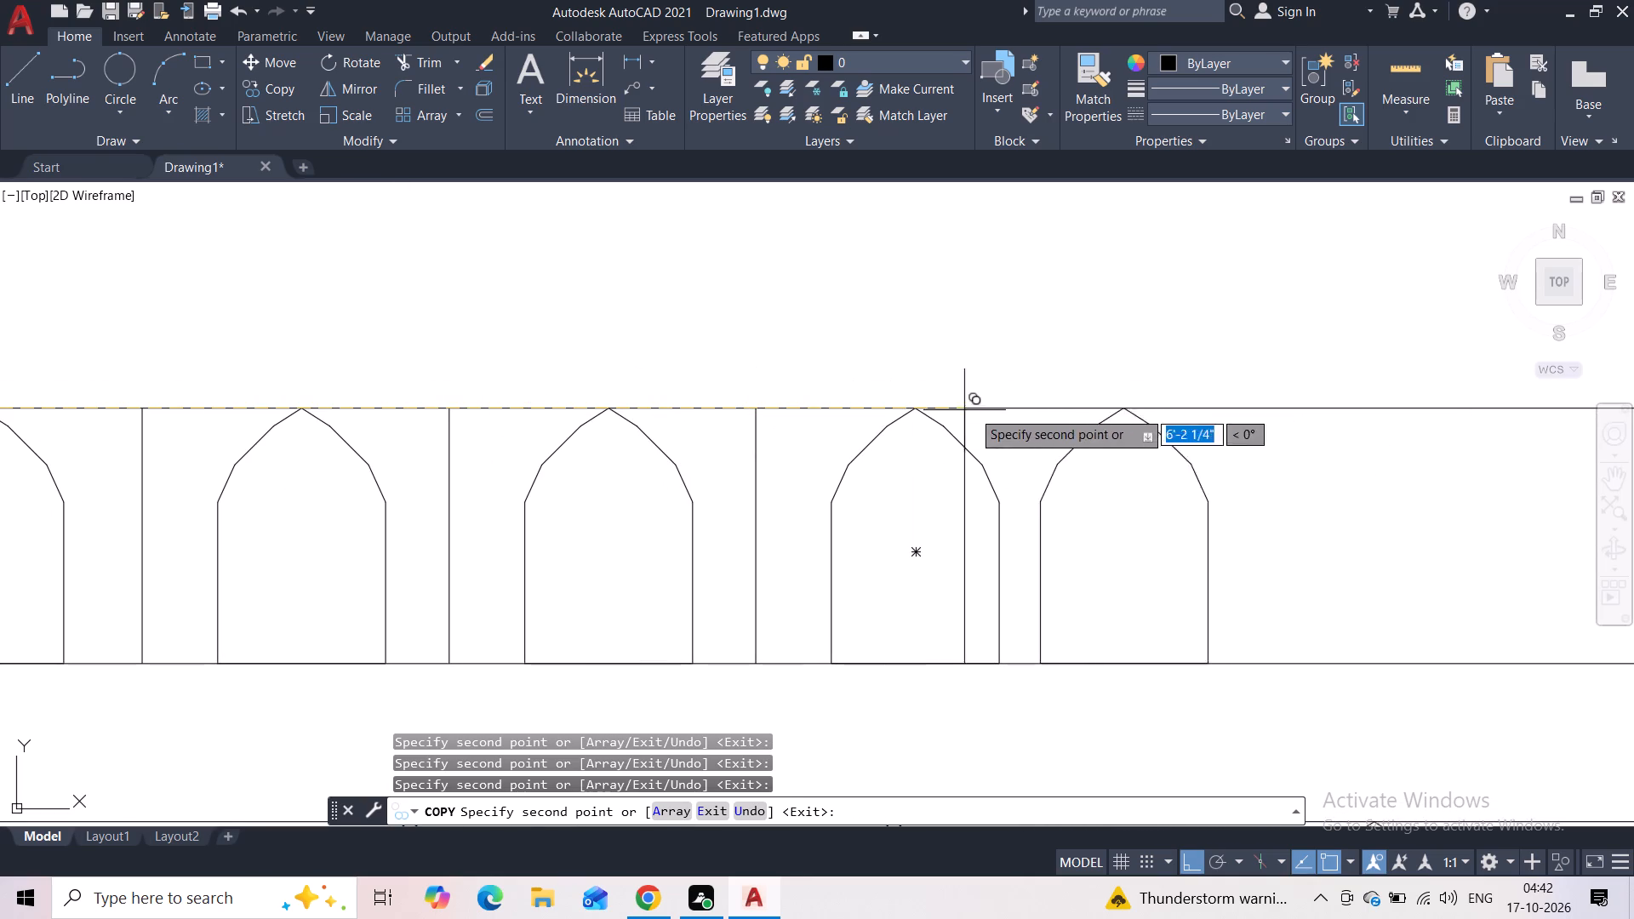
{"action": "left_click", "coordinate": [1065, 416]}
{"action": "middle_click_drag", "start_coordinate": [1203, 415], "coordinate": [616, 423]}
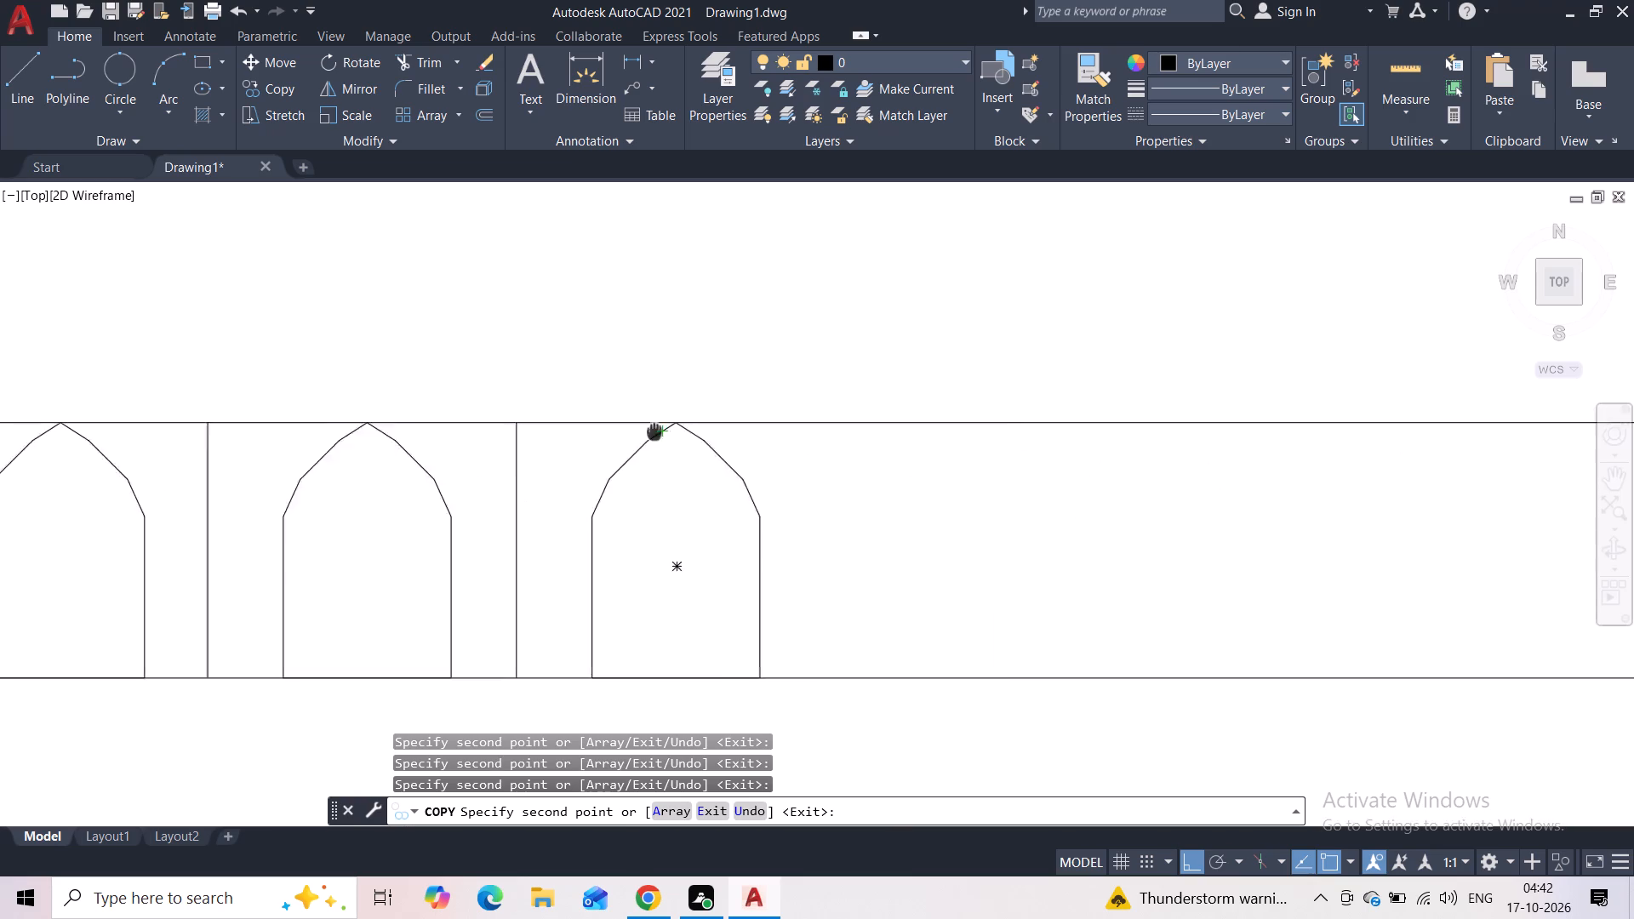
{"action": "middle_click_drag", "start_coordinate": [616, 423], "coordinate": [607, 420]}
{"action": "left_click", "coordinate": [780, 413]}
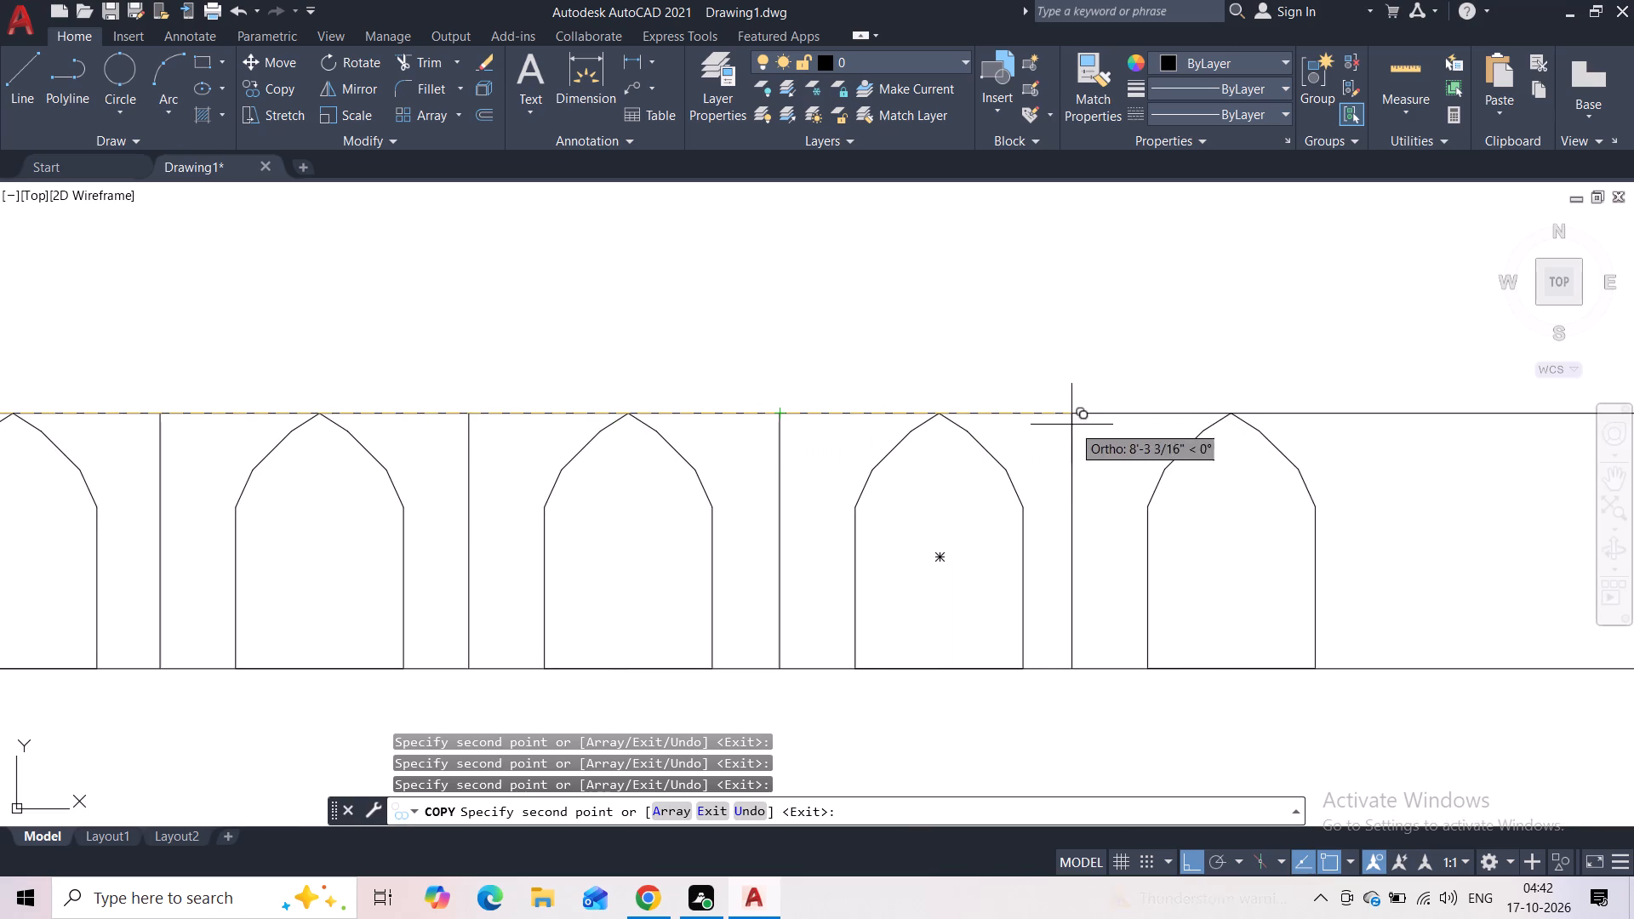
{"action": "left_click", "coordinate": [1094, 424]}
{"action": "middle_click_drag", "start_coordinate": [1143, 431], "coordinate": [386, 451]}
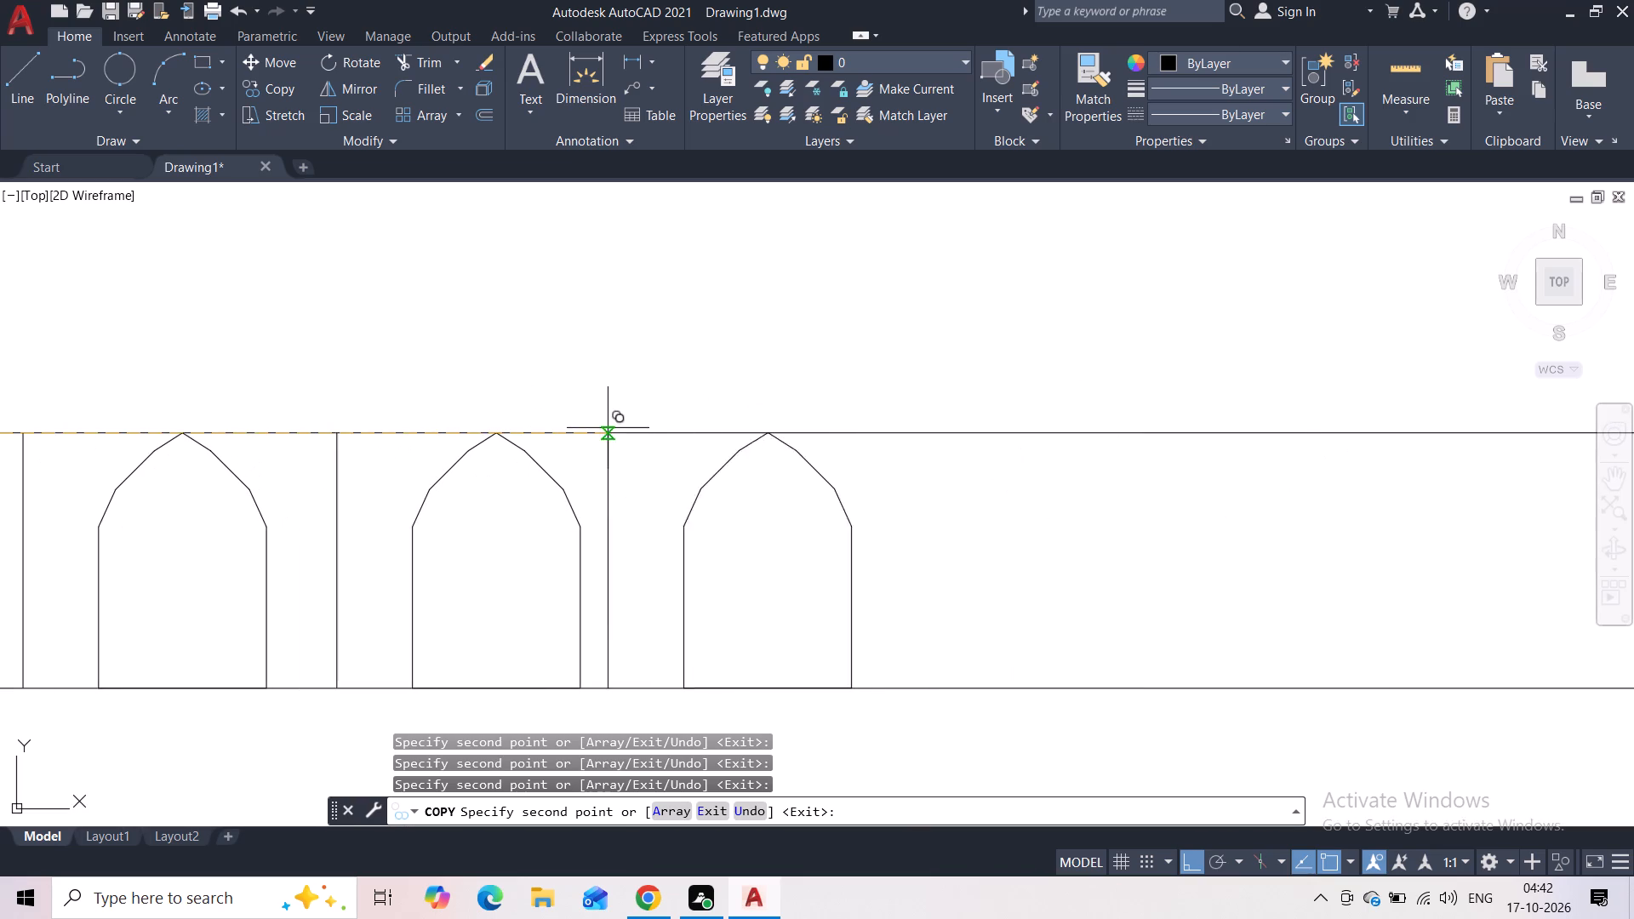
{"action": "left_click", "coordinate": [660, 426]}
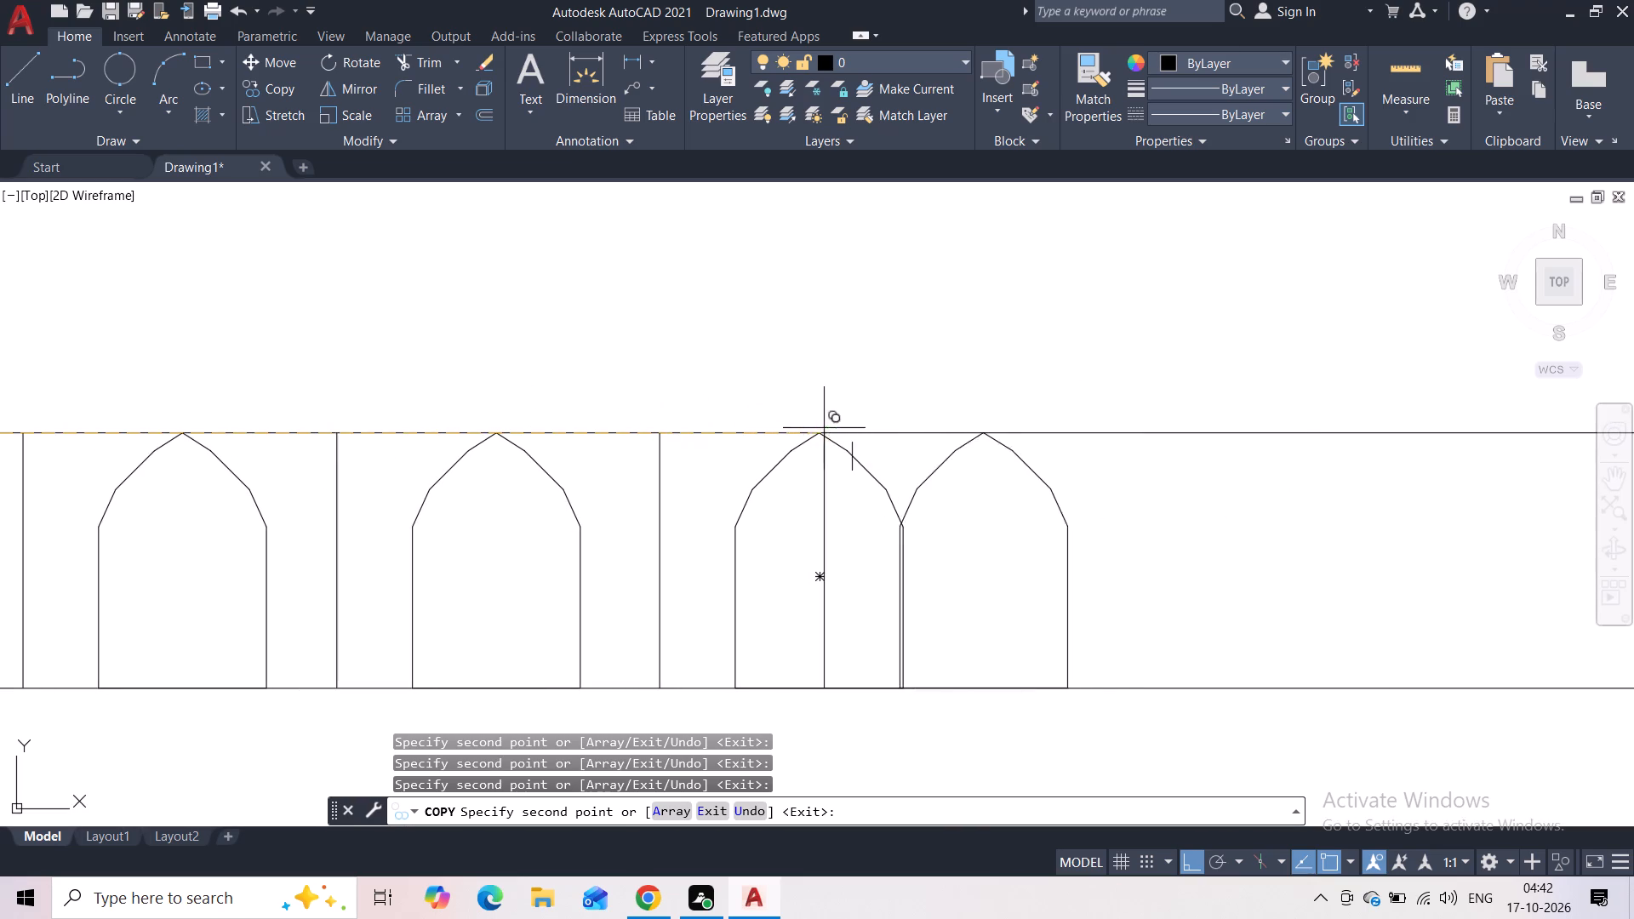
{"action": "left_click", "coordinate": [981, 433]}
Place three more copies of the arch and vertical line, completing the row up to the lowest step's inner end.
{"action": "scroll", "coordinate": [981, 434], "scroll_direction": "down", "scroll_amount": 4}
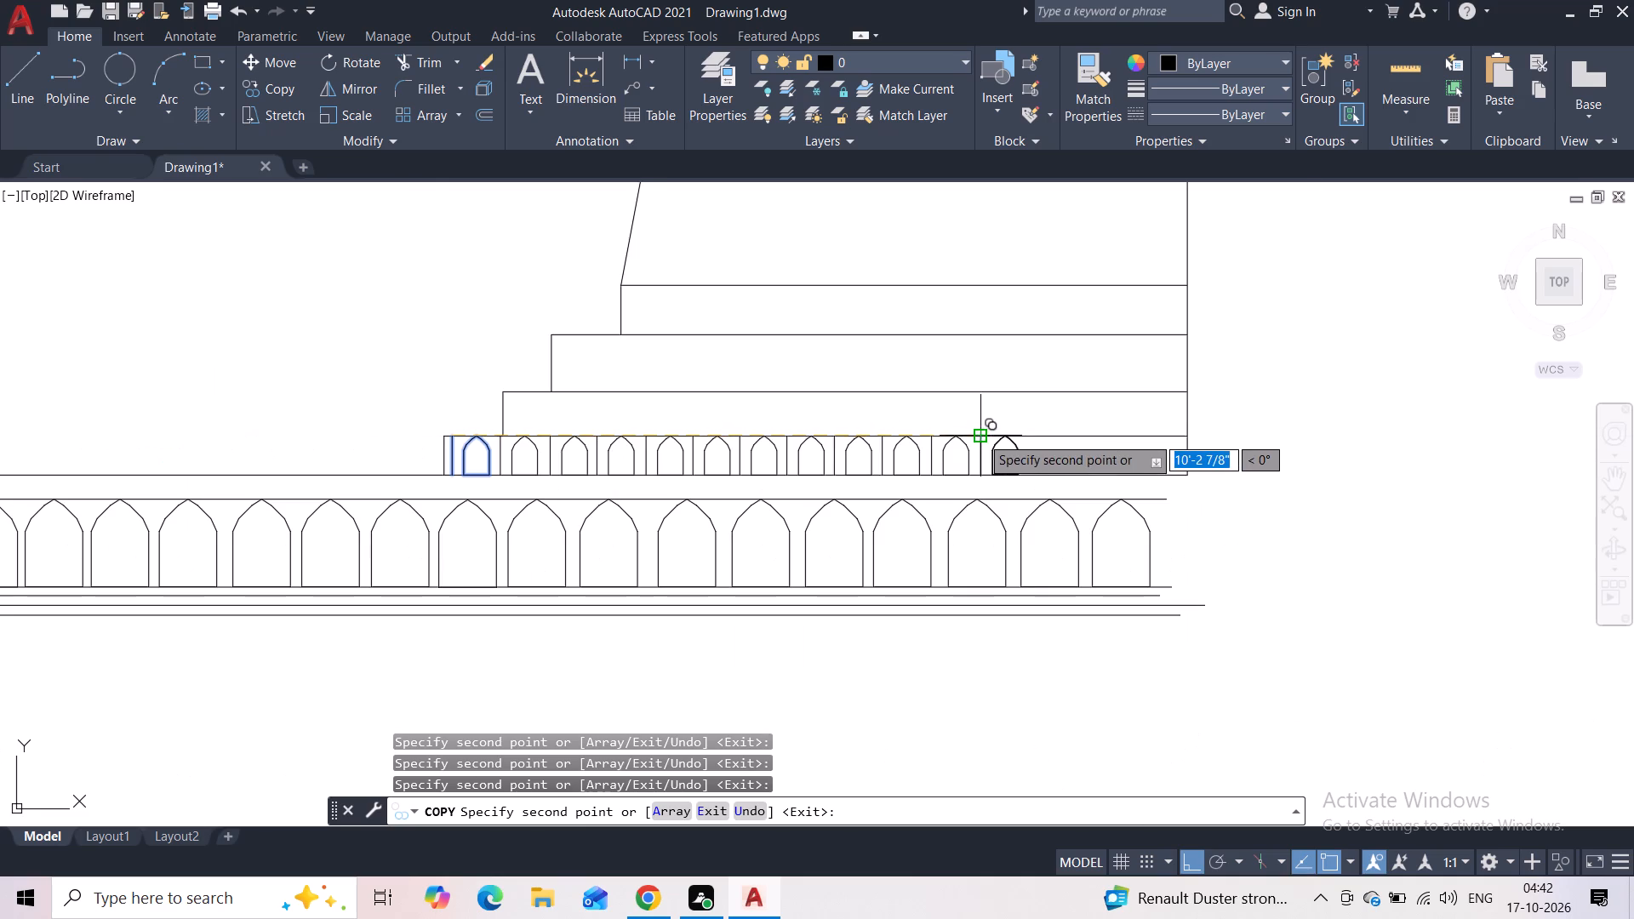
{"action": "scroll", "coordinate": [1036, 446], "scroll_direction": "up", "scroll_amount": 4}
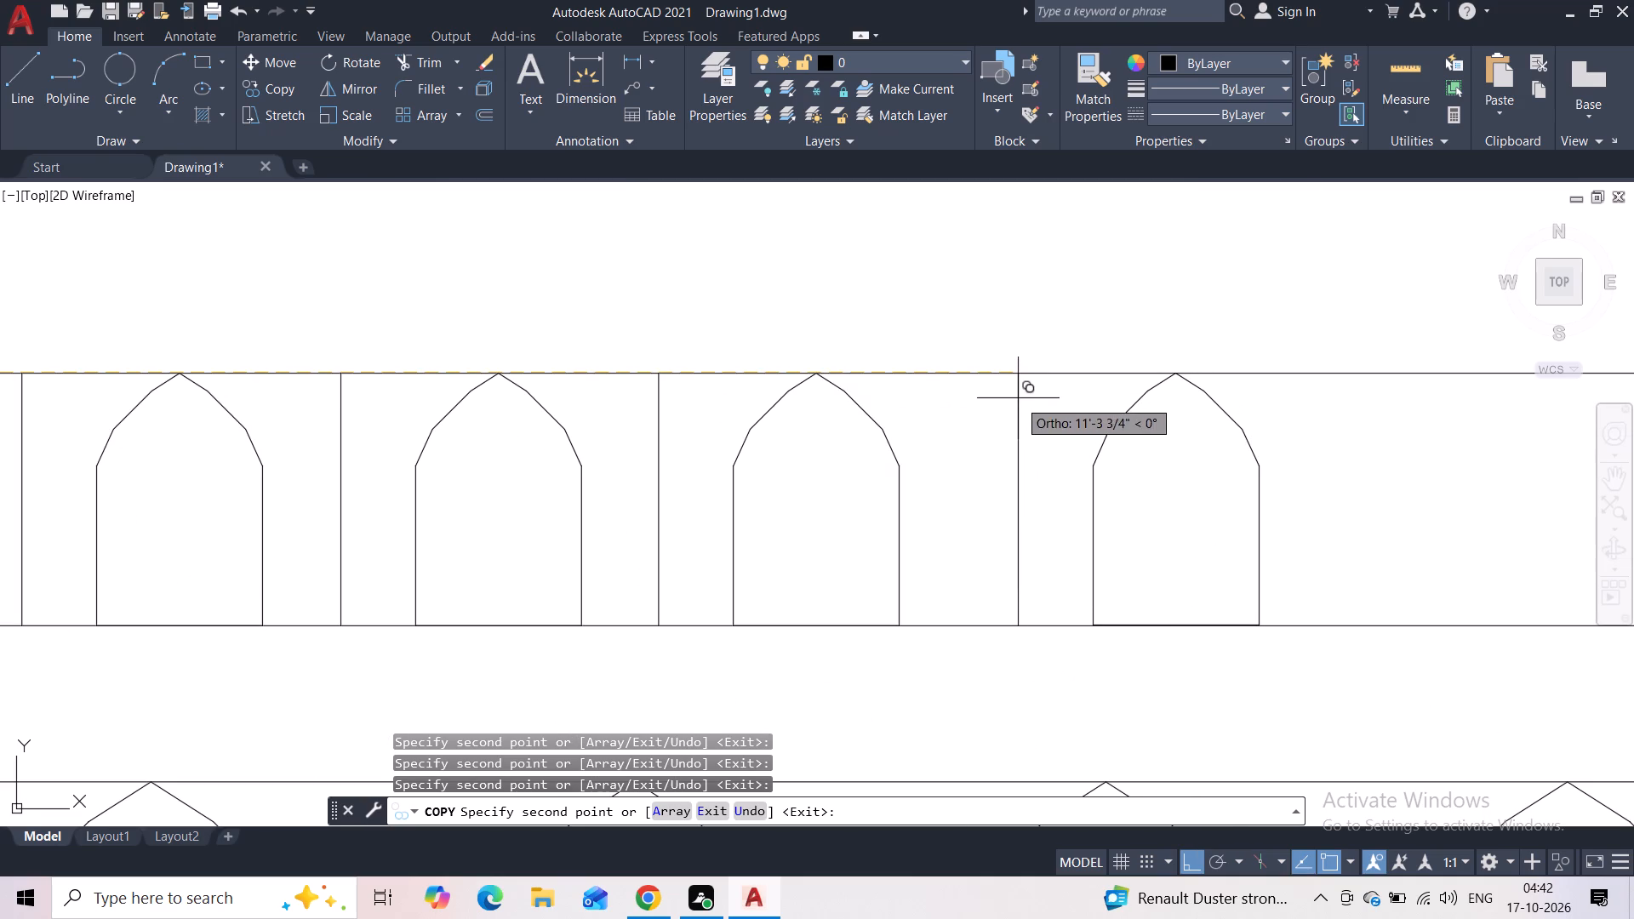
{"action": "left_click", "coordinate": [1018, 398]}
{"action": "middle_click_drag", "start_coordinate": [1100, 397], "coordinate": [647, 401]}
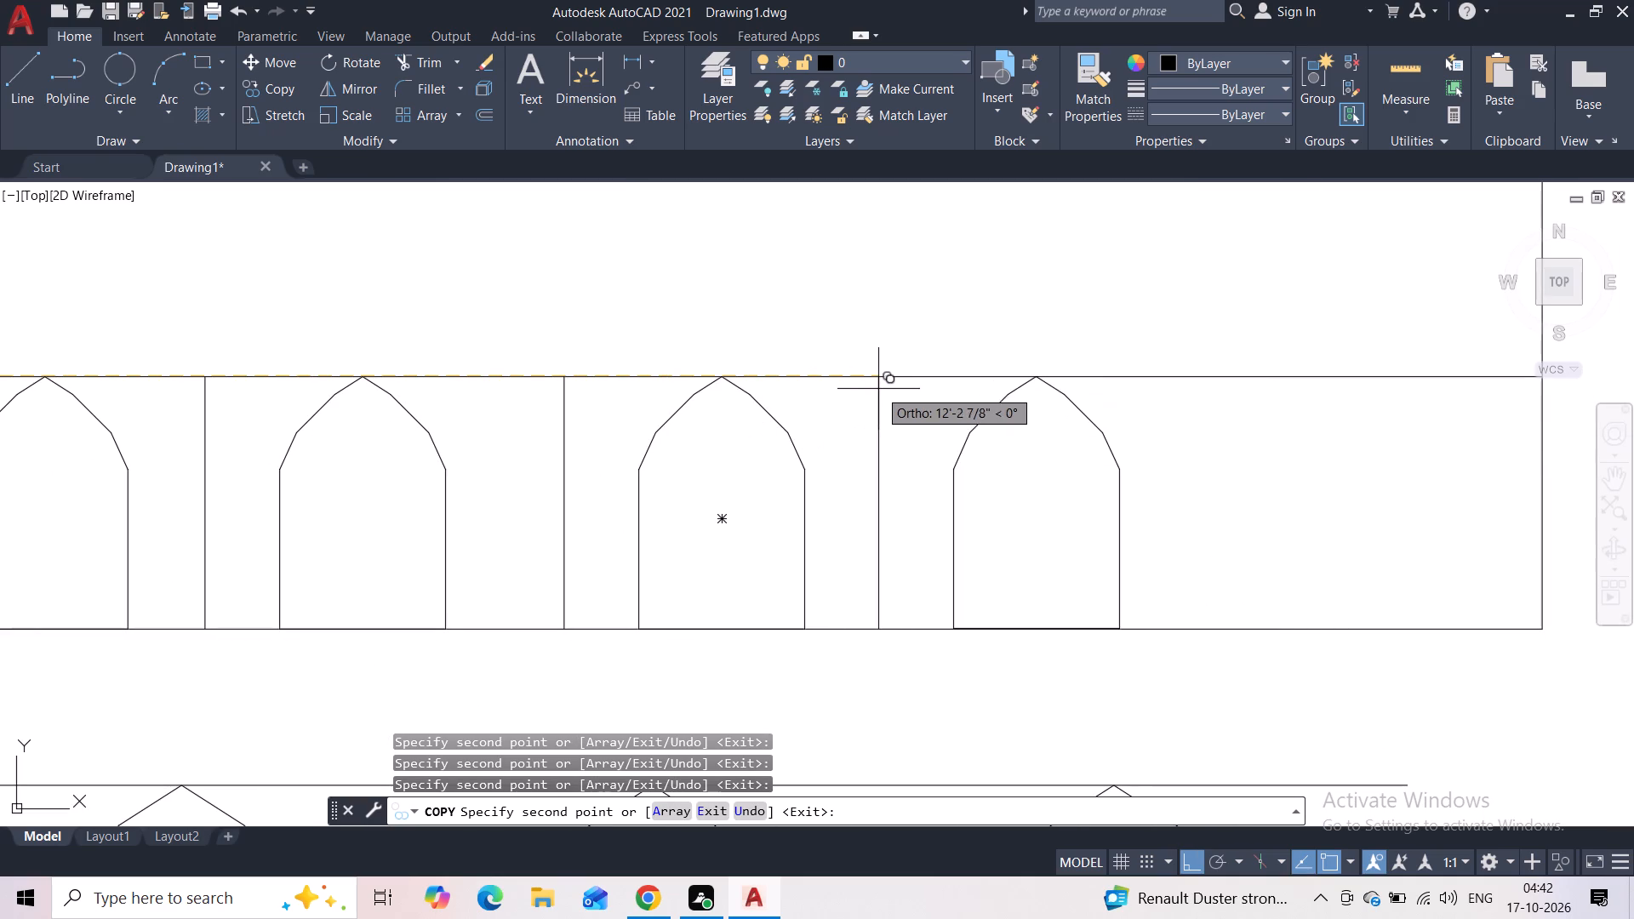
{"action": "left_click", "coordinate": [898, 390]}
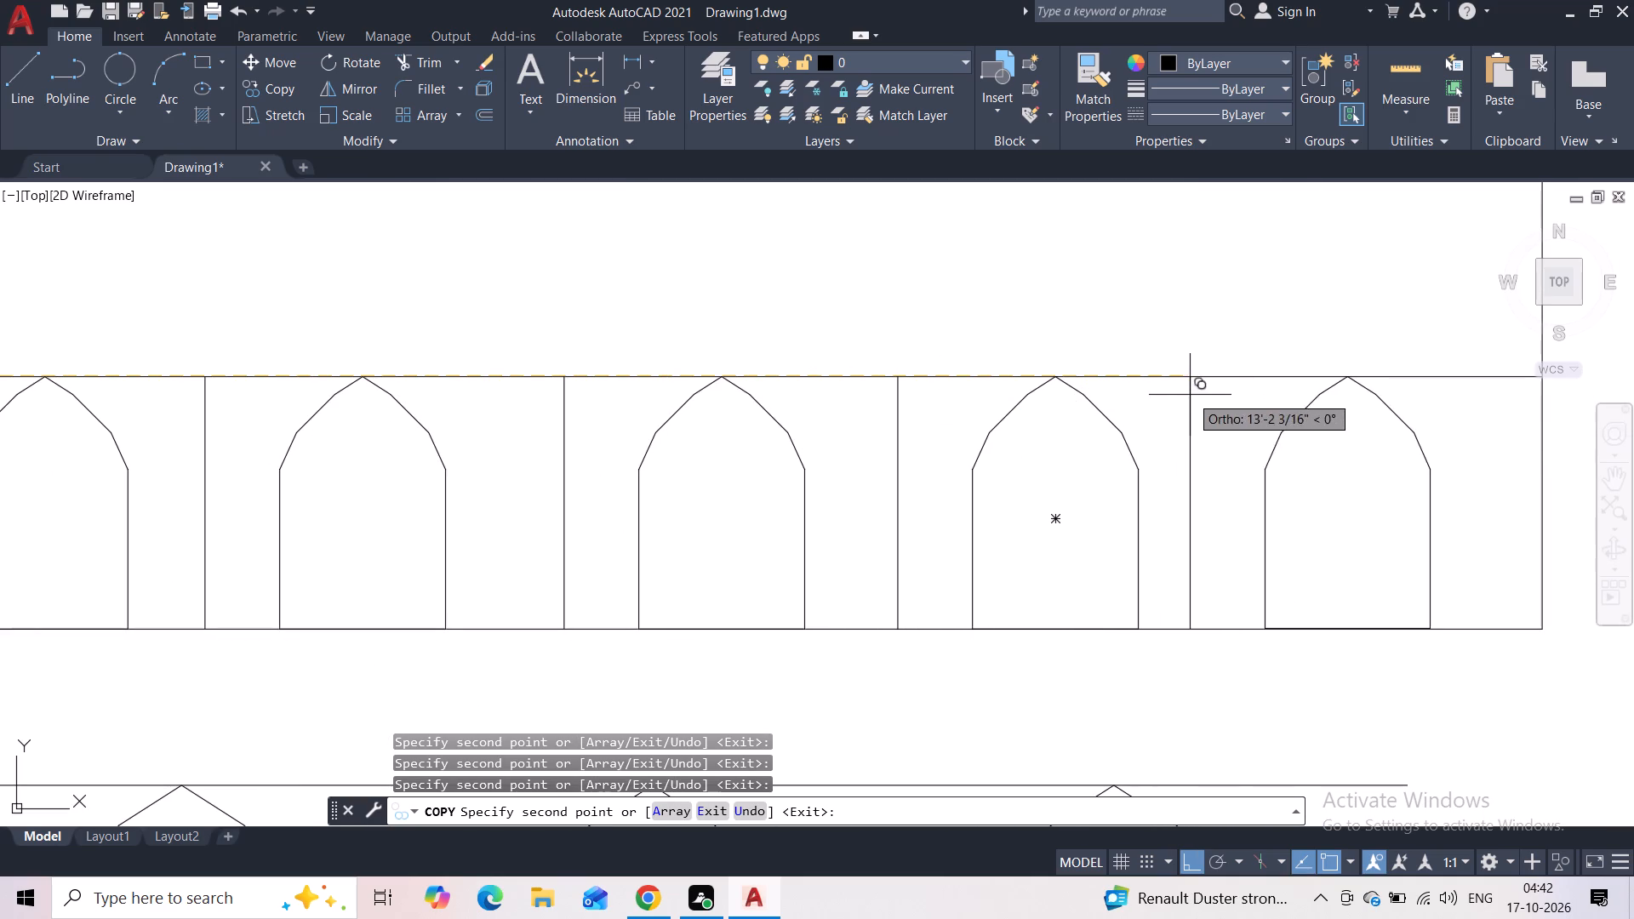
{"action": "left_click", "coordinate": [1227, 391]}
Place one more copy in the second step, directly above the row's last arch, with its base on that step's bottom line.
{"action": "middle_click_drag", "start_coordinate": [1048, 402], "coordinate": [1069, 564]}
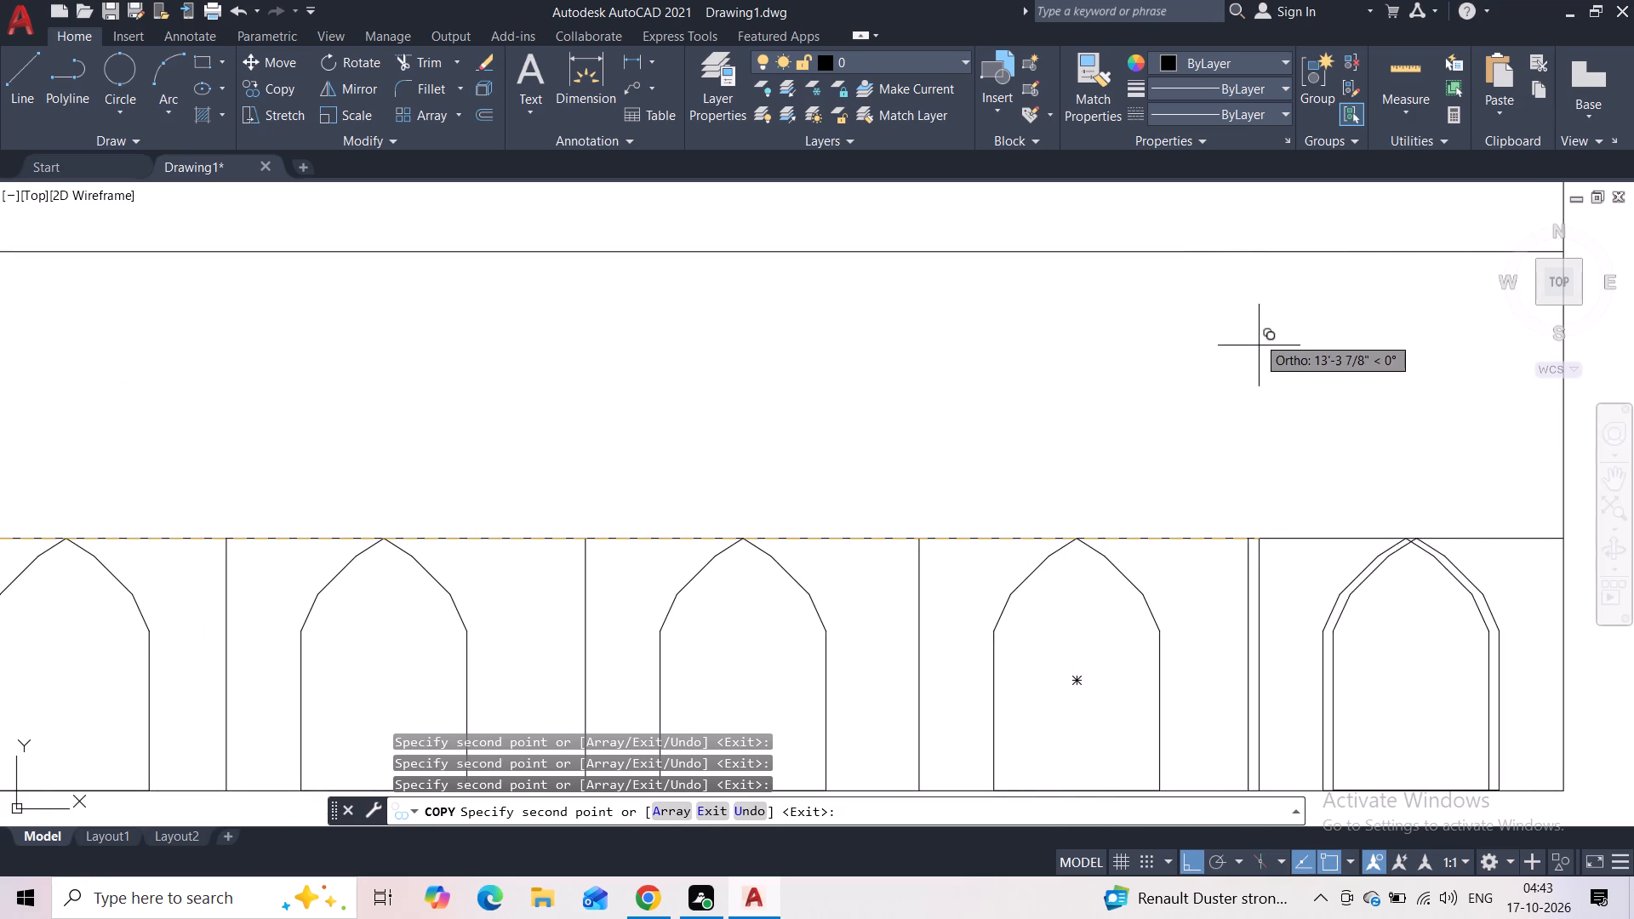
{"action": "middle_click_drag", "start_coordinate": [1254, 332], "coordinate": [1084, 101]}
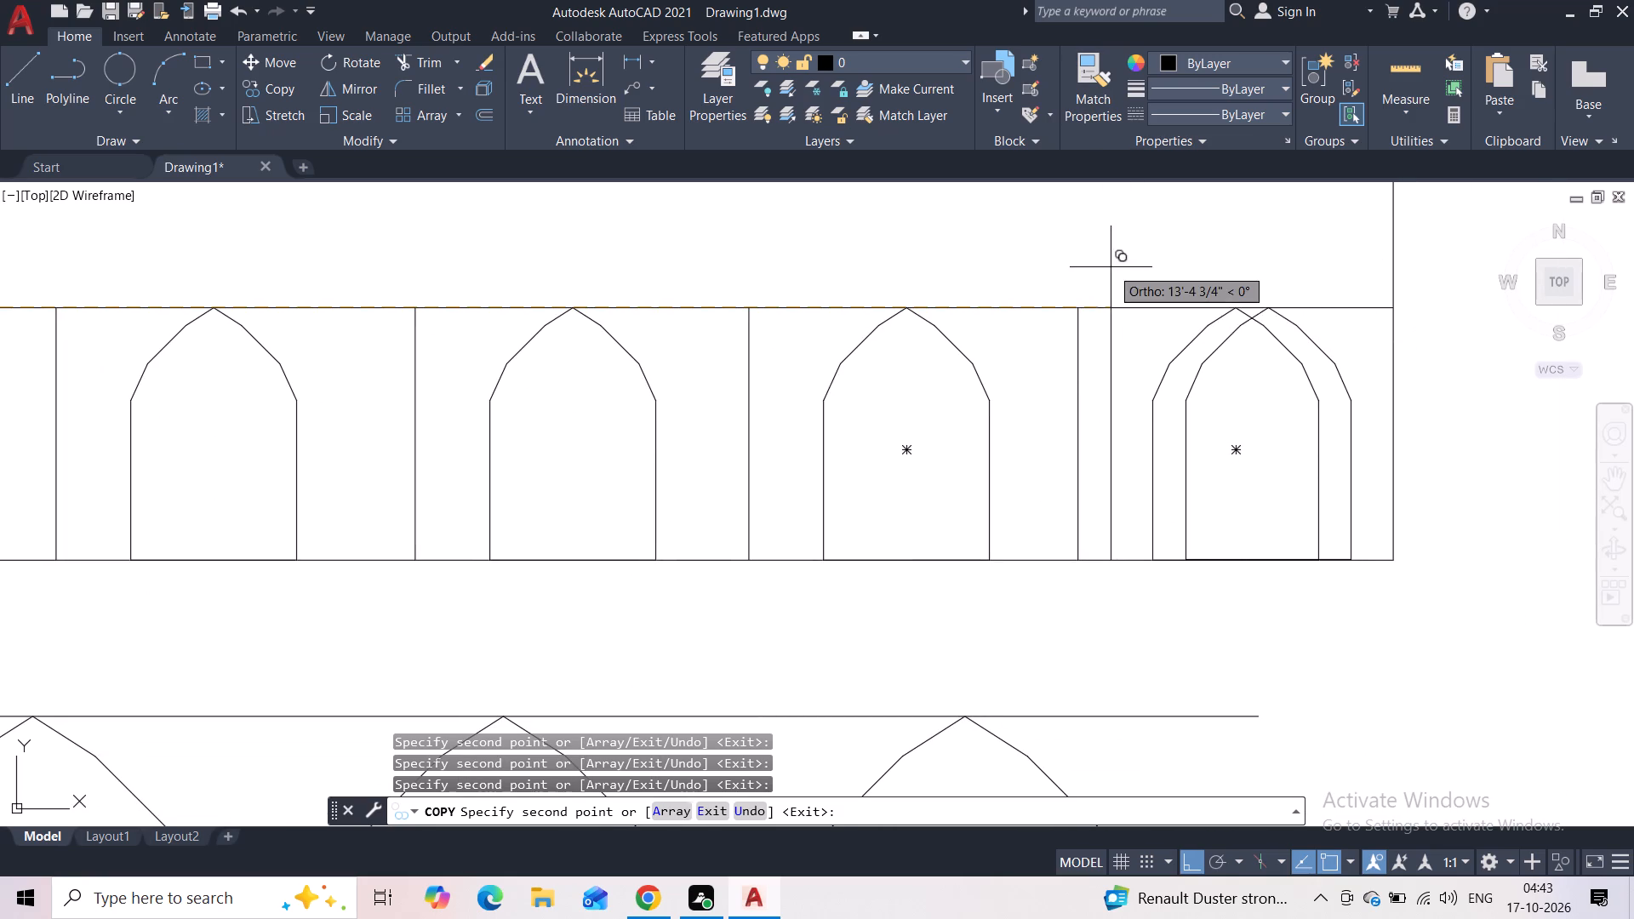
{"action": "middle_click_drag", "start_coordinate": [1111, 266], "coordinate": [1108, 511]}
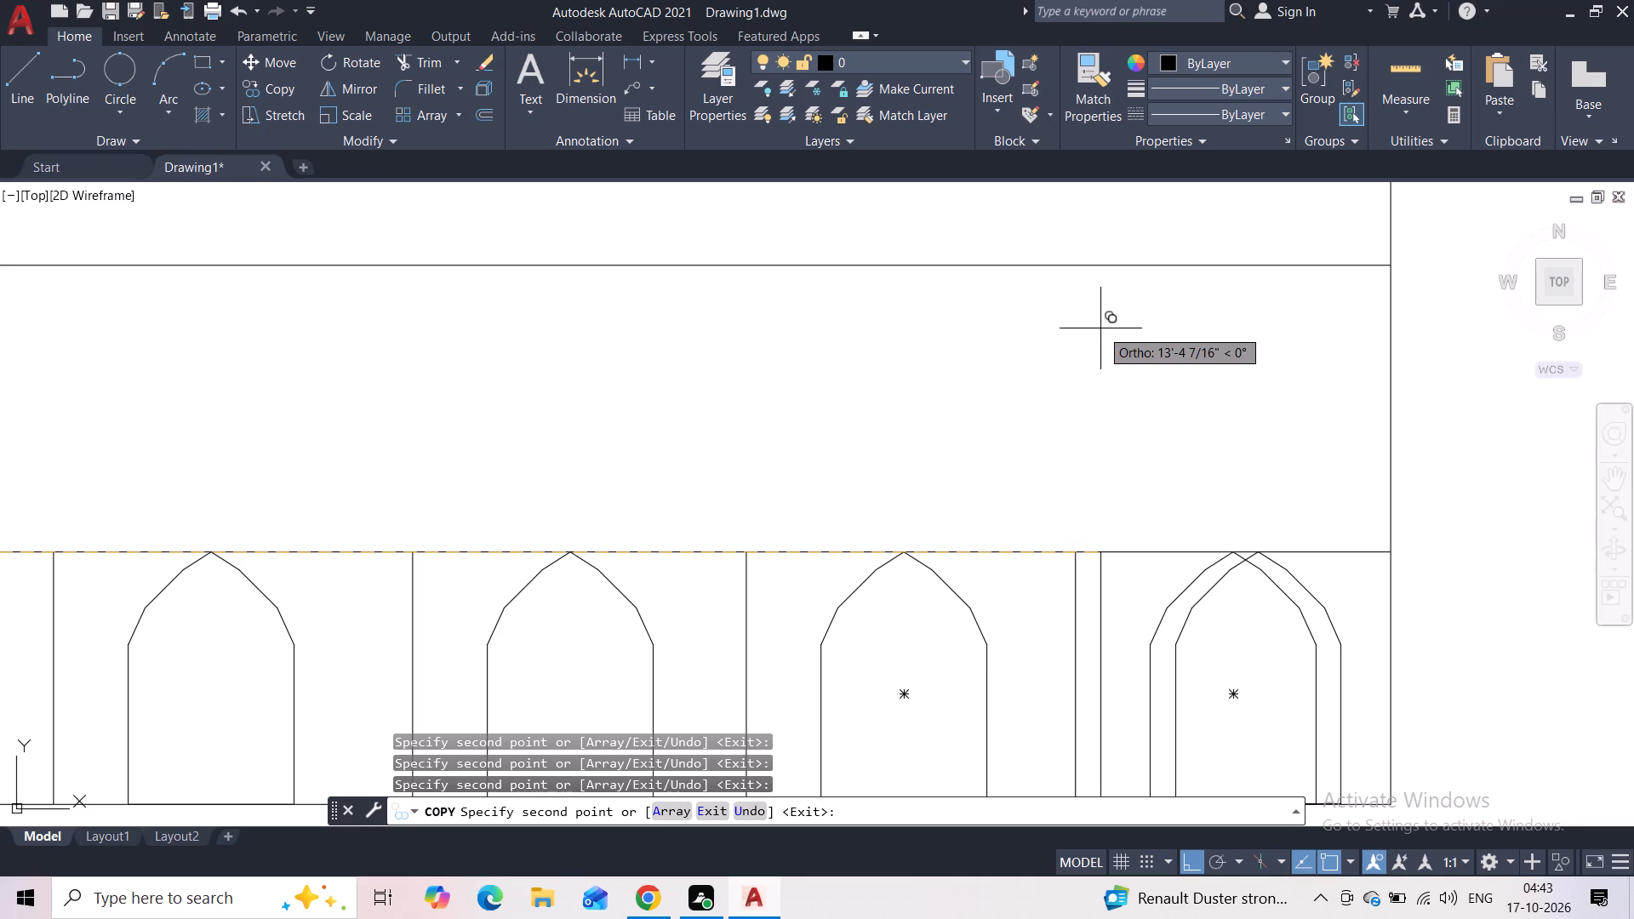
{"action": "key", "text": "F8"}
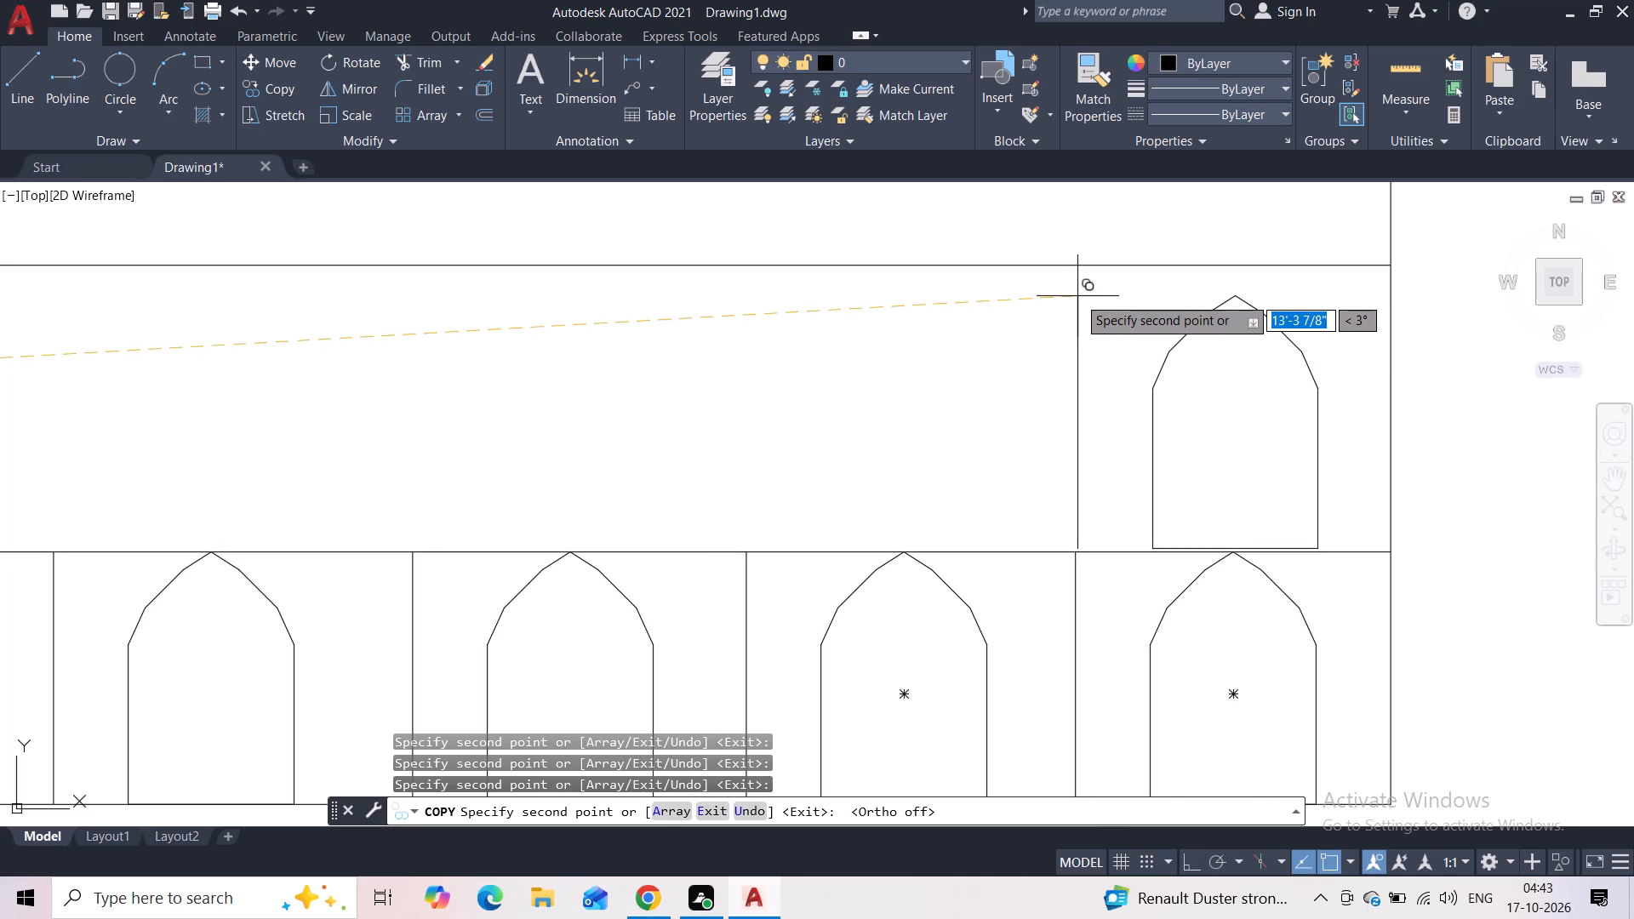
{"action": "scroll", "coordinate": [1077, 296], "scroll_direction": "up", "scroll_amount": 1}
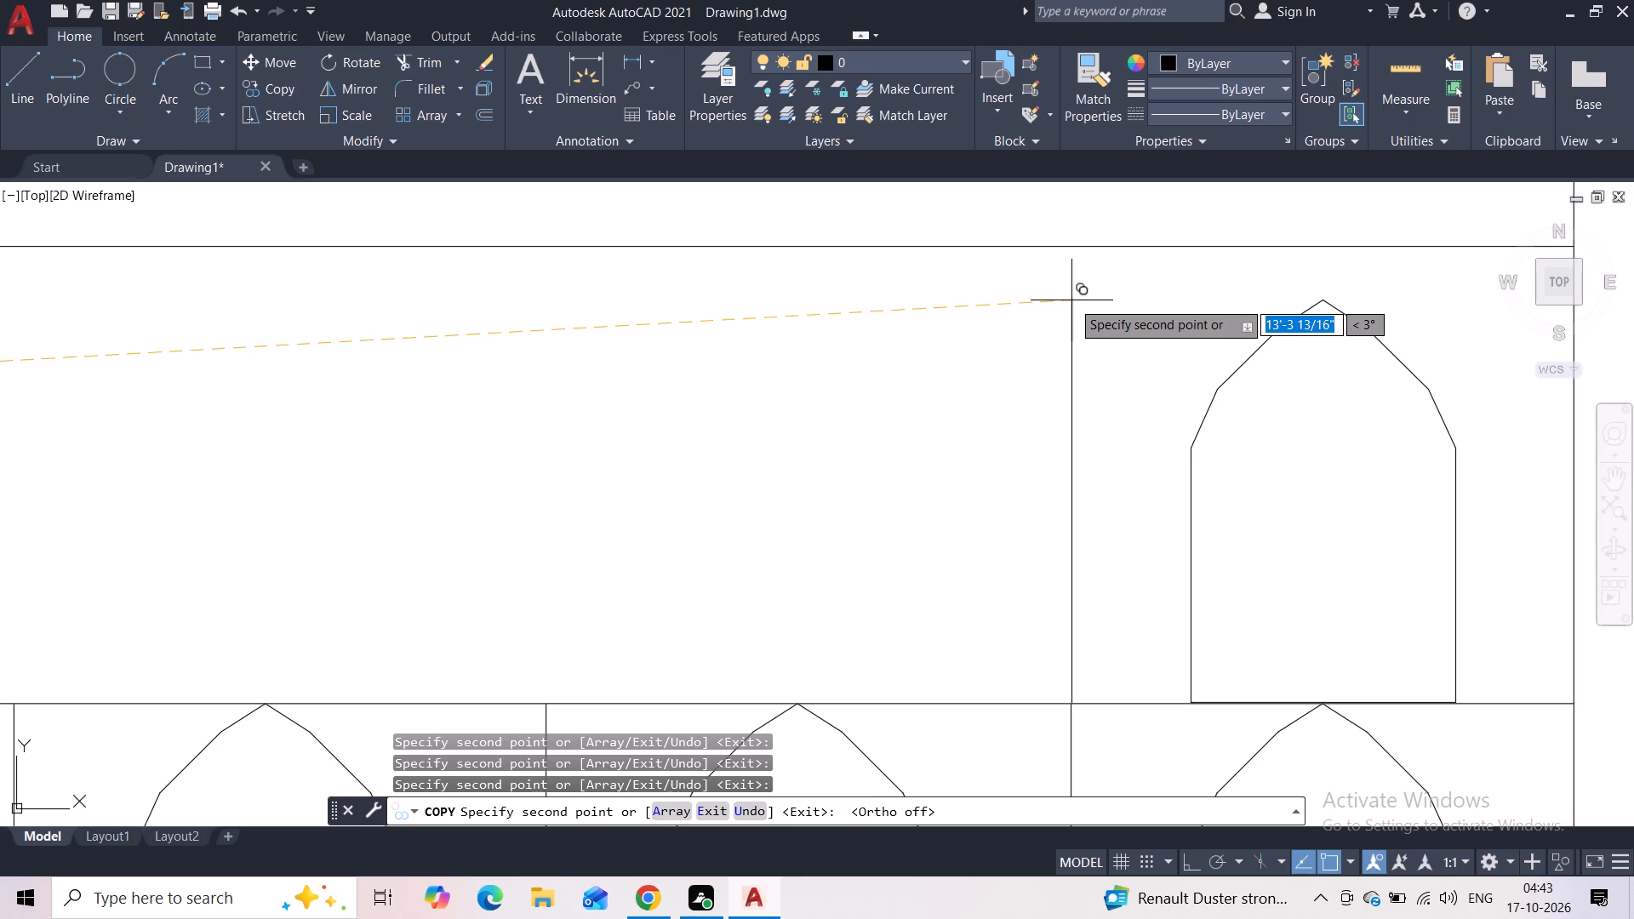
{"action": "left_click", "coordinate": [1071, 300]}
{"action": "key", "text": "Escape"}
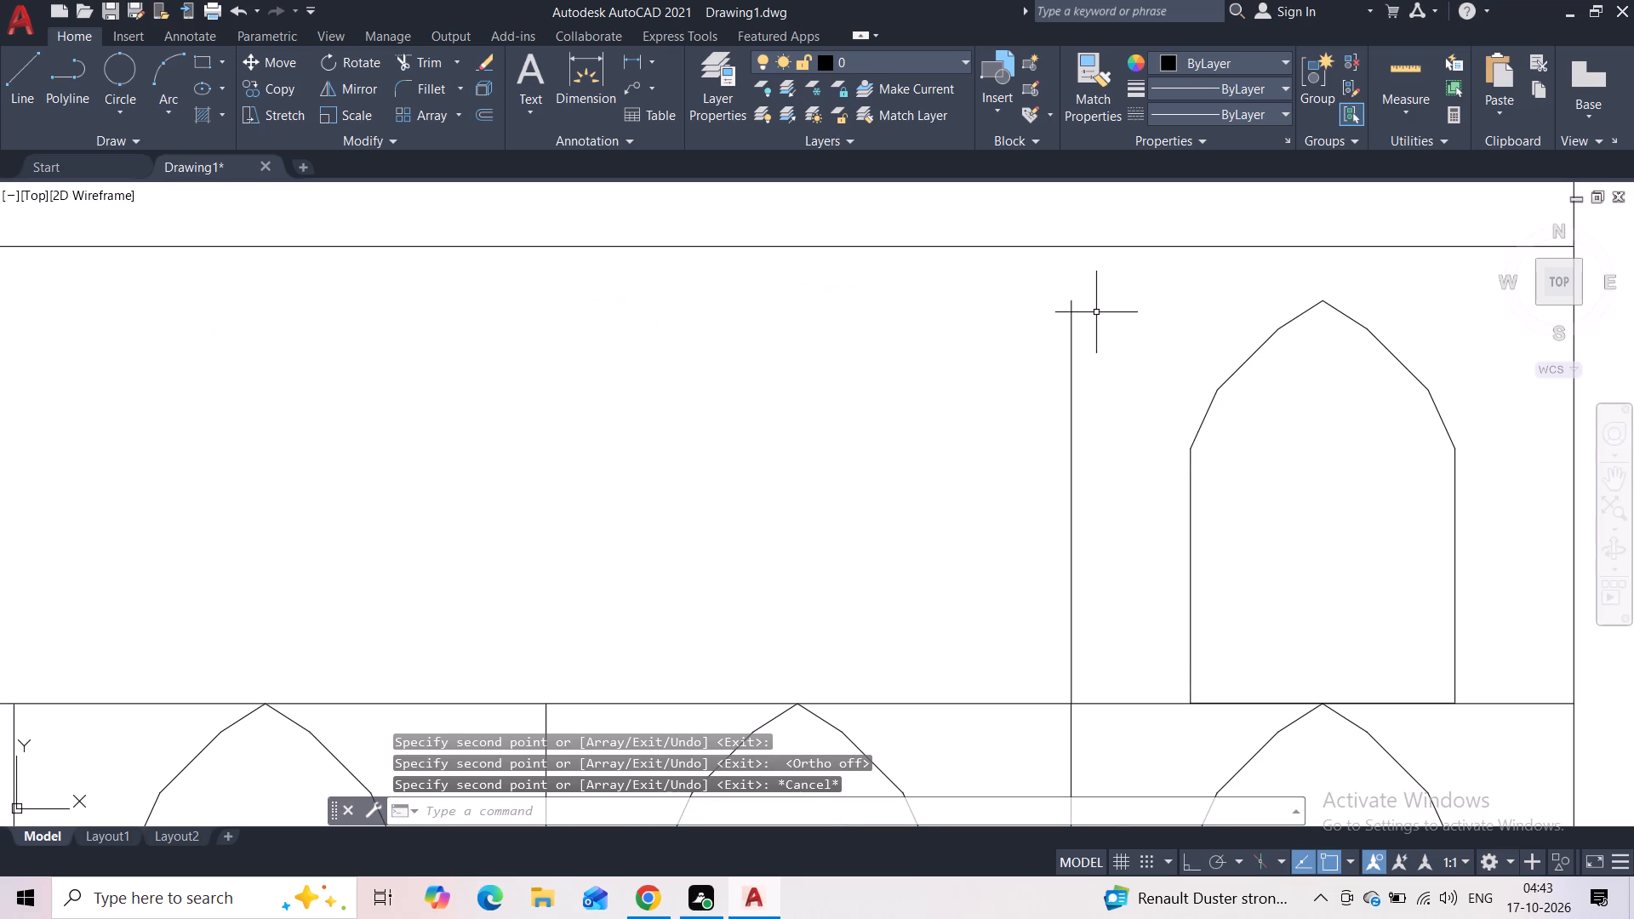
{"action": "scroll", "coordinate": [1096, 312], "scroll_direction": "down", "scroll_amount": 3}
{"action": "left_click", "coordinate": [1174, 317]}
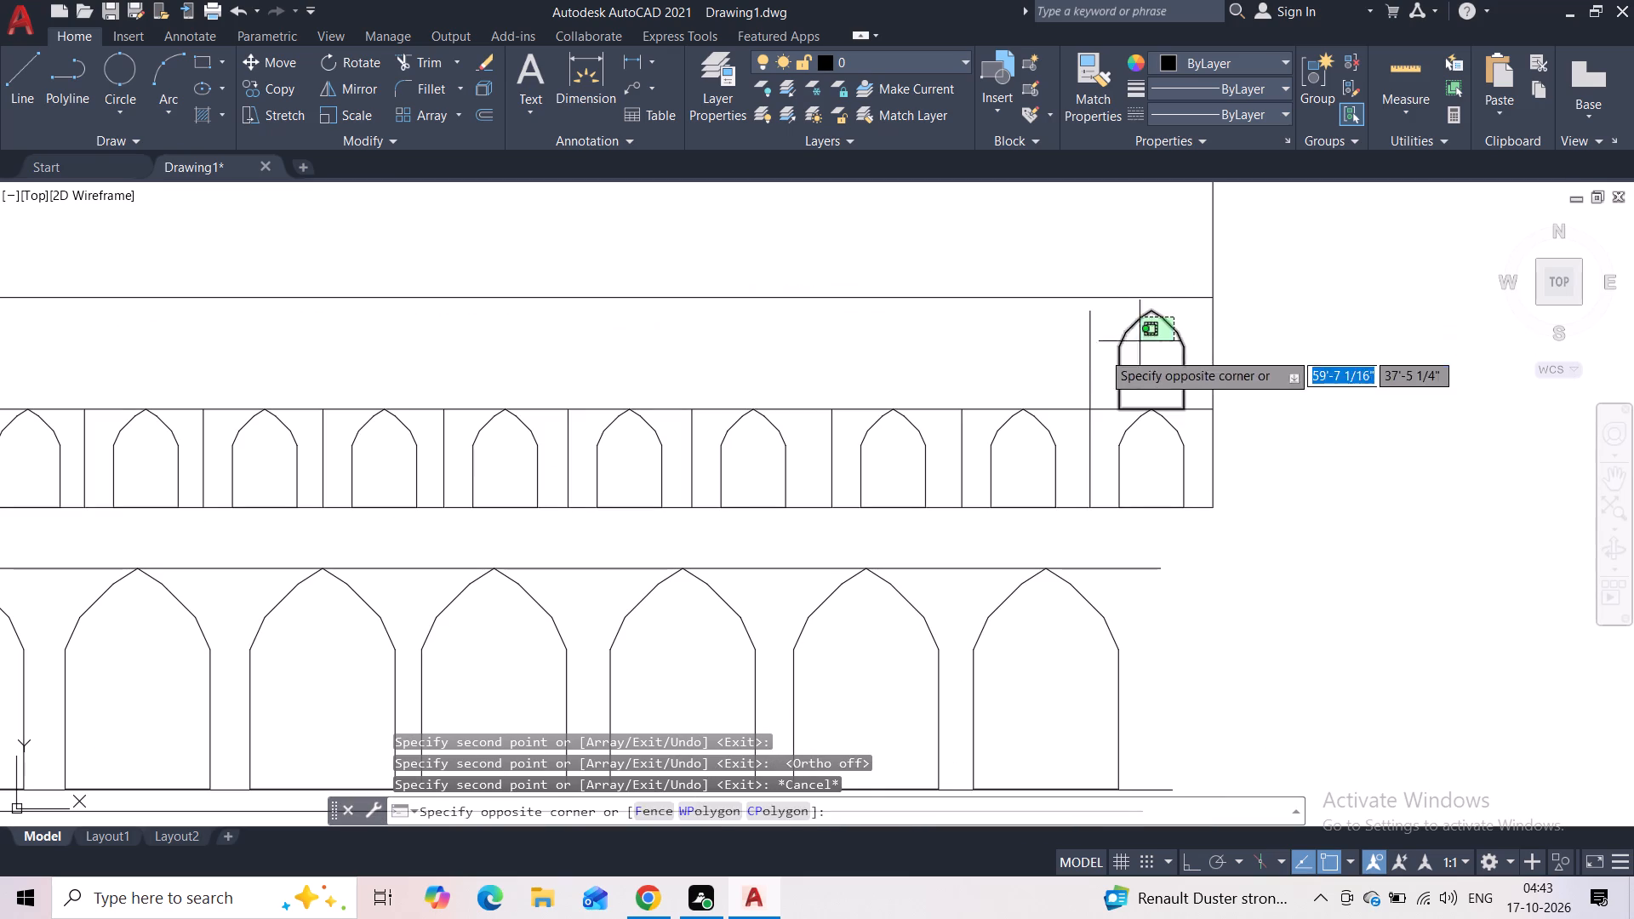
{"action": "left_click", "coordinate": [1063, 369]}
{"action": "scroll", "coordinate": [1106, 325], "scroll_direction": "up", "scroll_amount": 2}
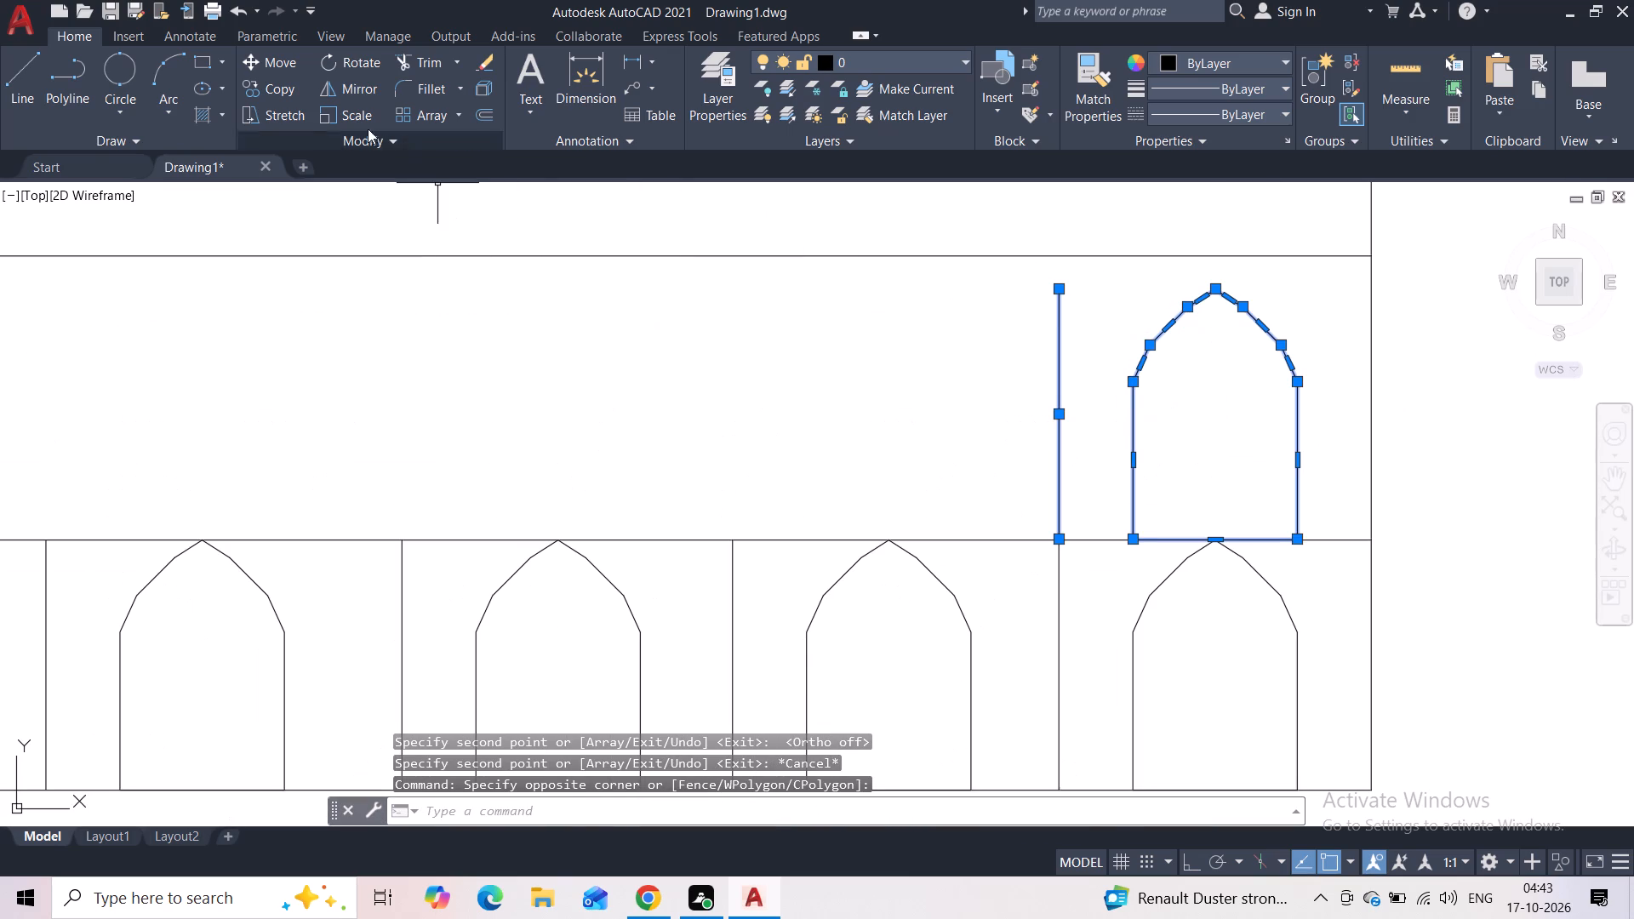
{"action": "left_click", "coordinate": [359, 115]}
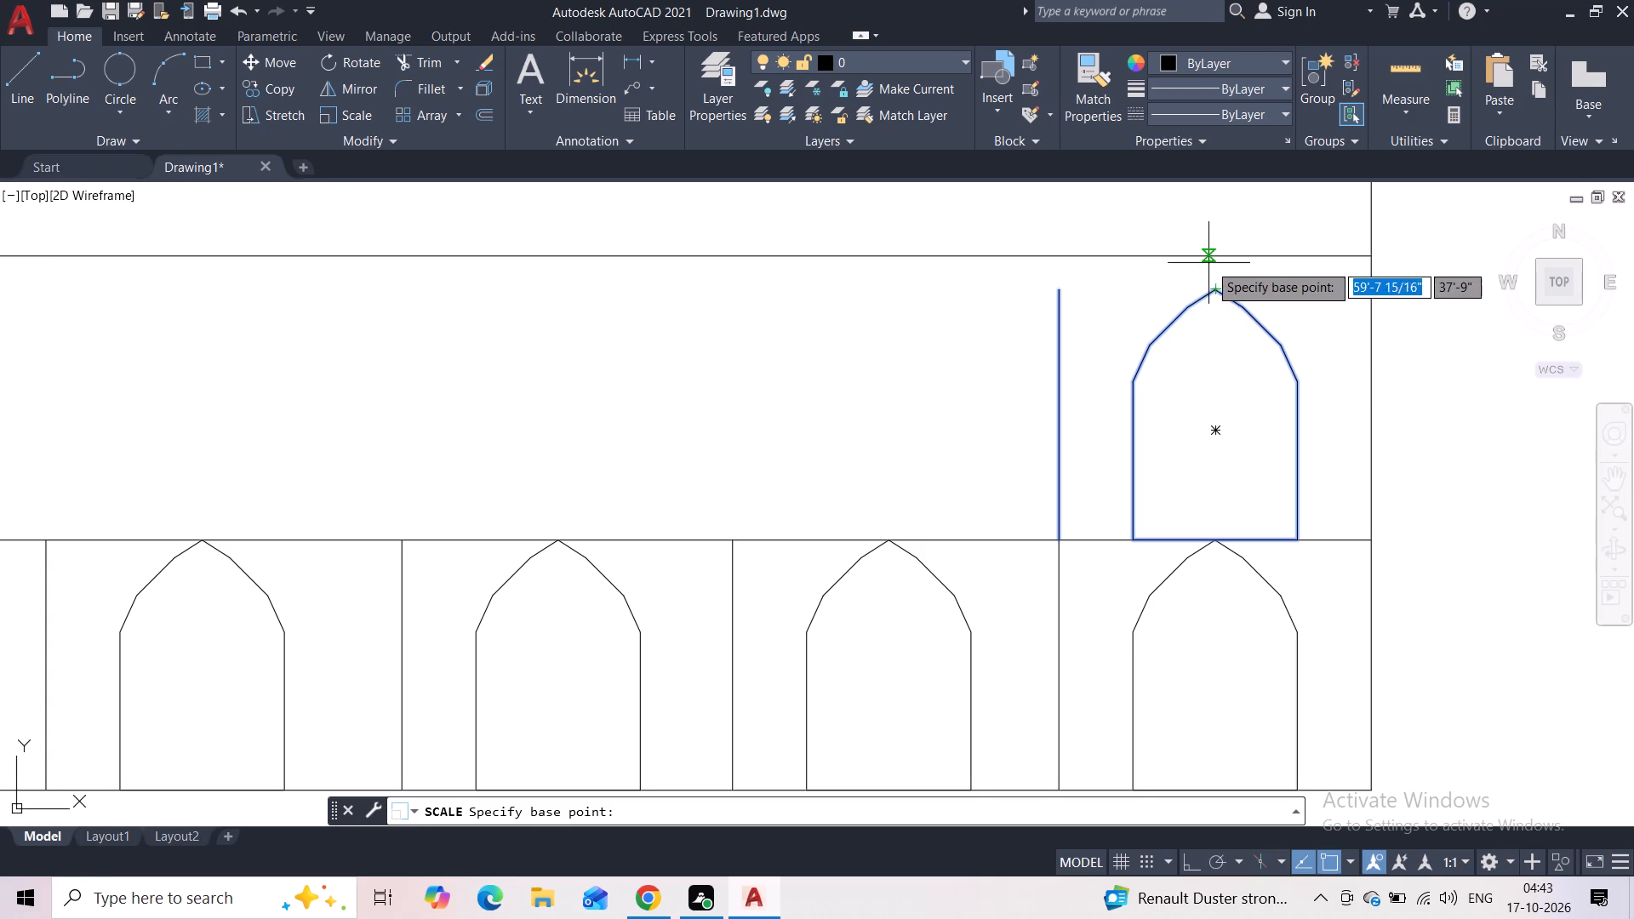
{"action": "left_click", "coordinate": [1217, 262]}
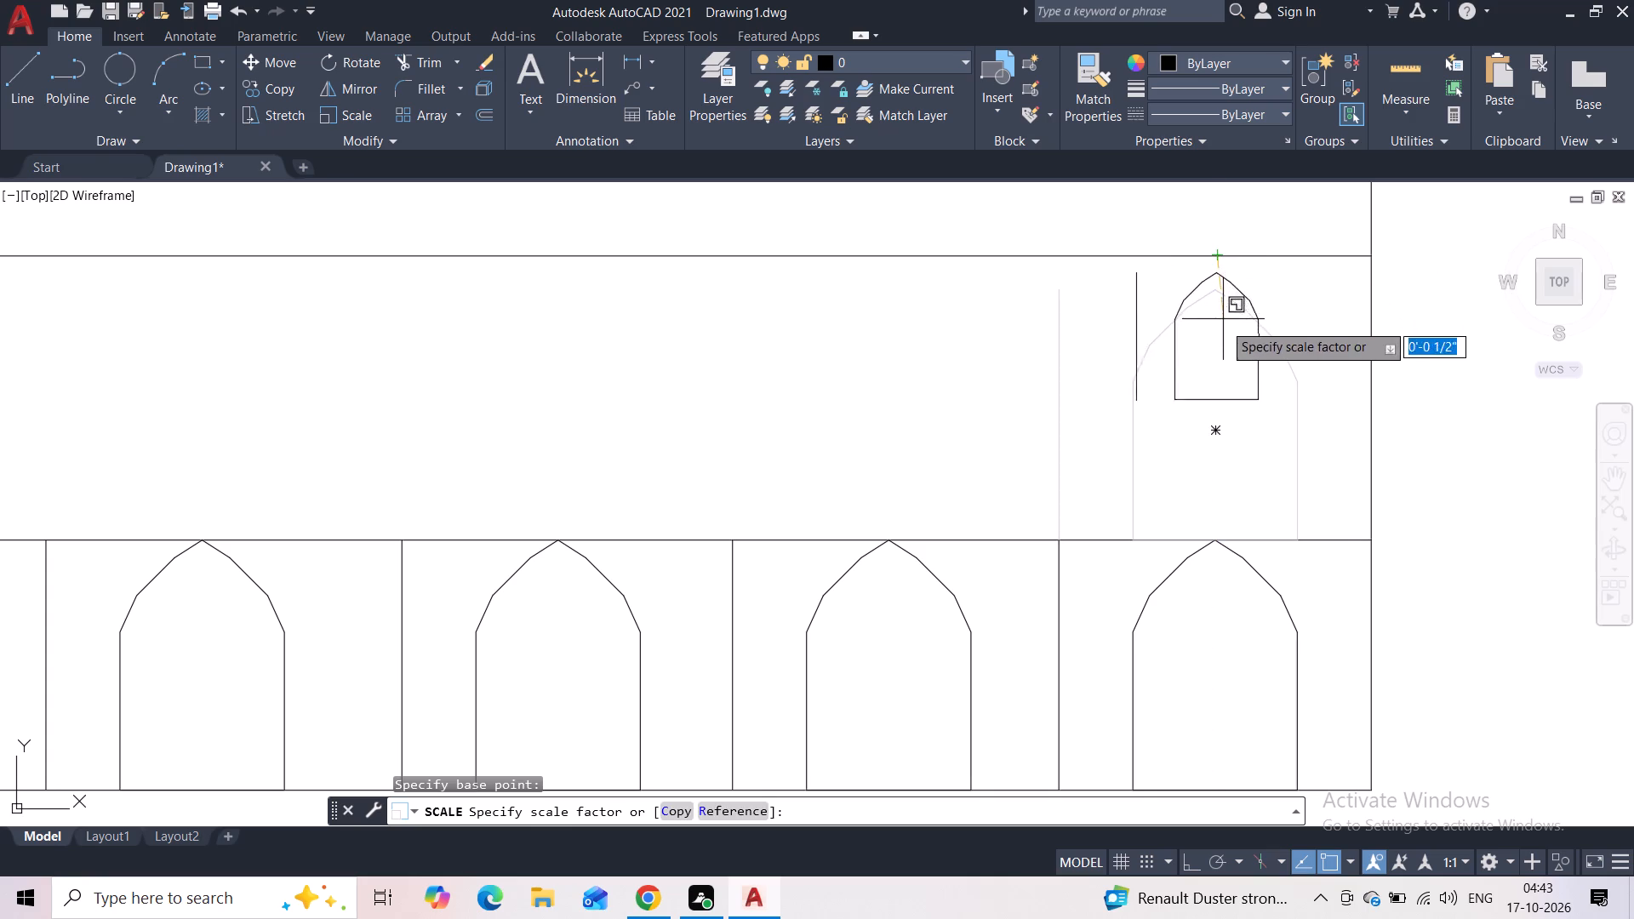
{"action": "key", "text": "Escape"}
Move the second step's arch and vertical line up so the arch's apex touches the step's top line.
{"action": "left_click", "coordinate": [1254, 300]}
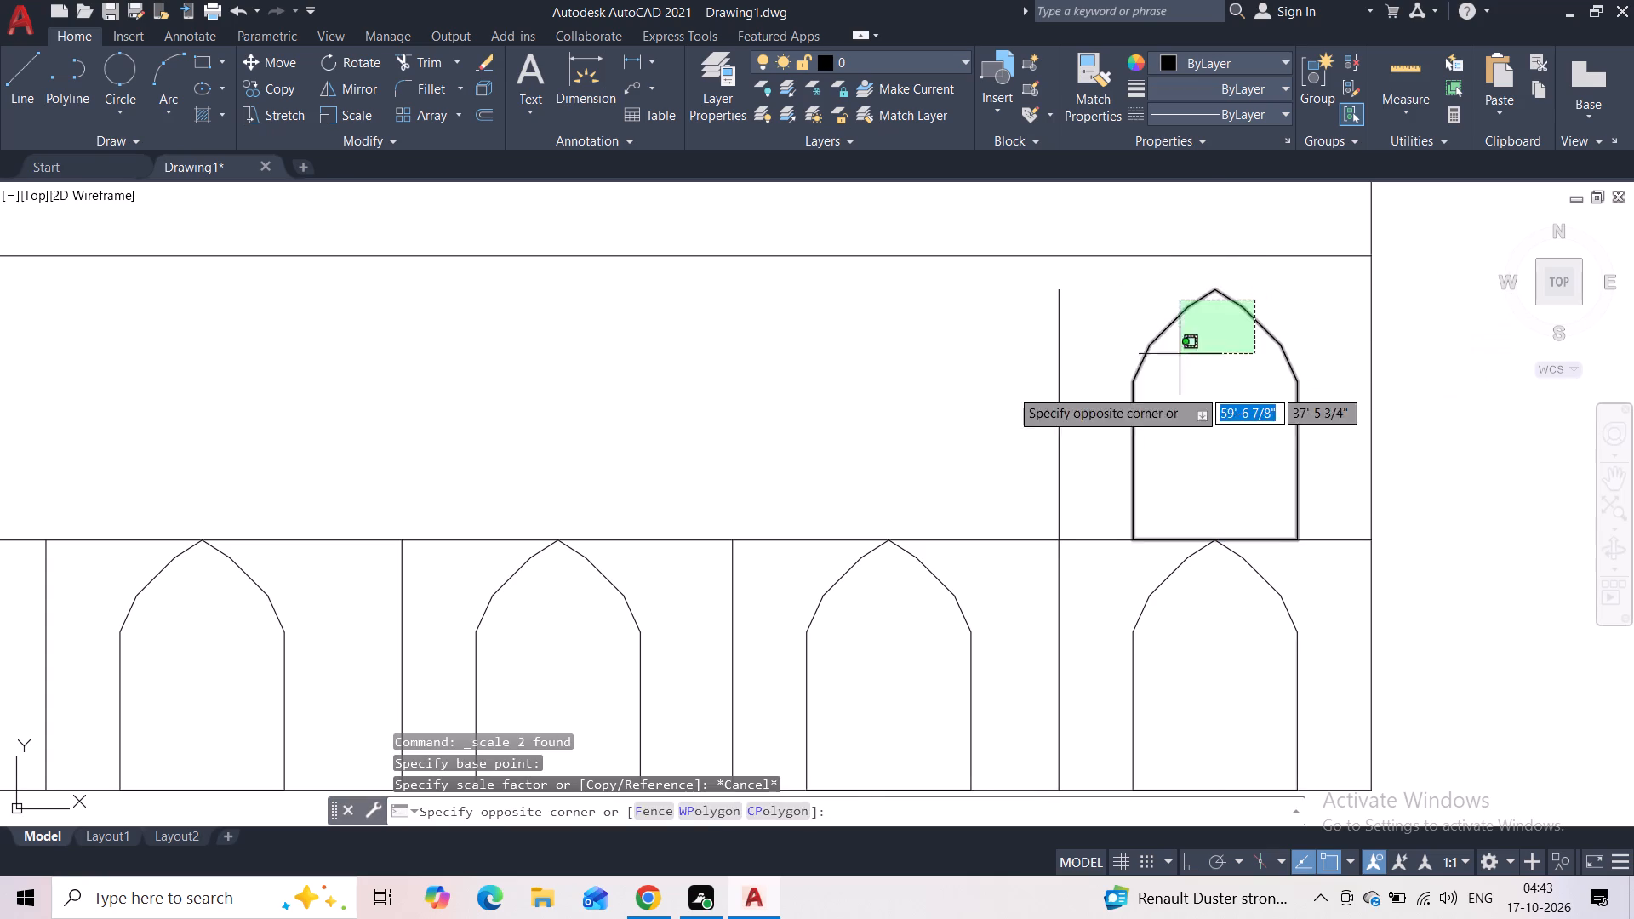
{"action": "left_click", "coordinate": [962, 397]}
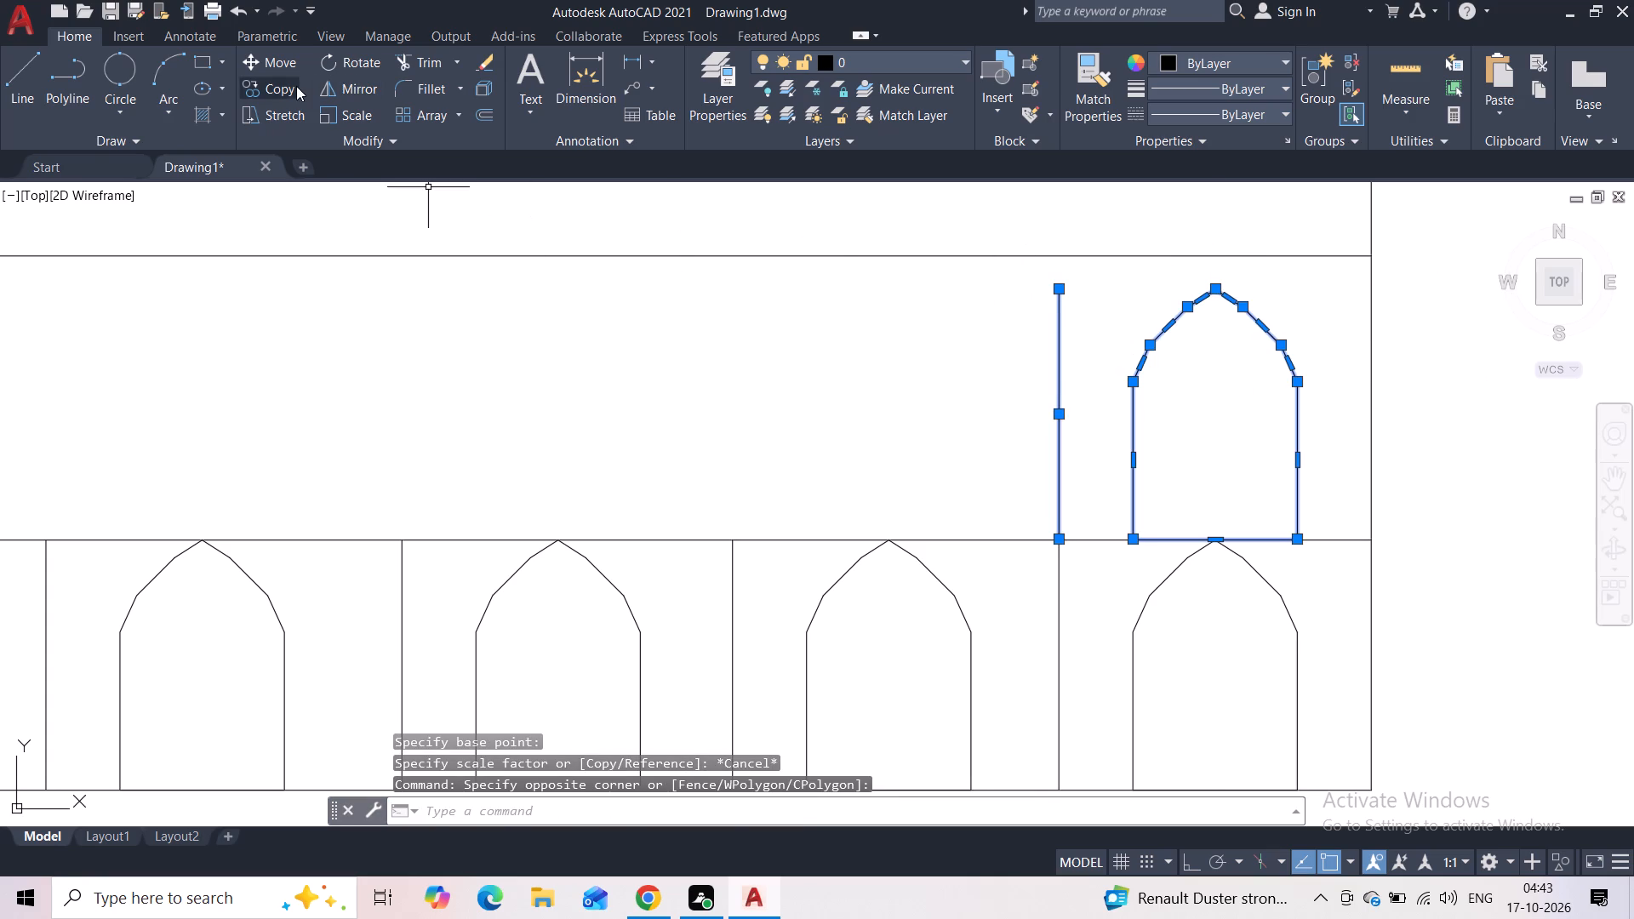
{"action": "left_click", "coordinate": [280, 66]}
{"action": "left_click", "coordinate": [1216, 299]}
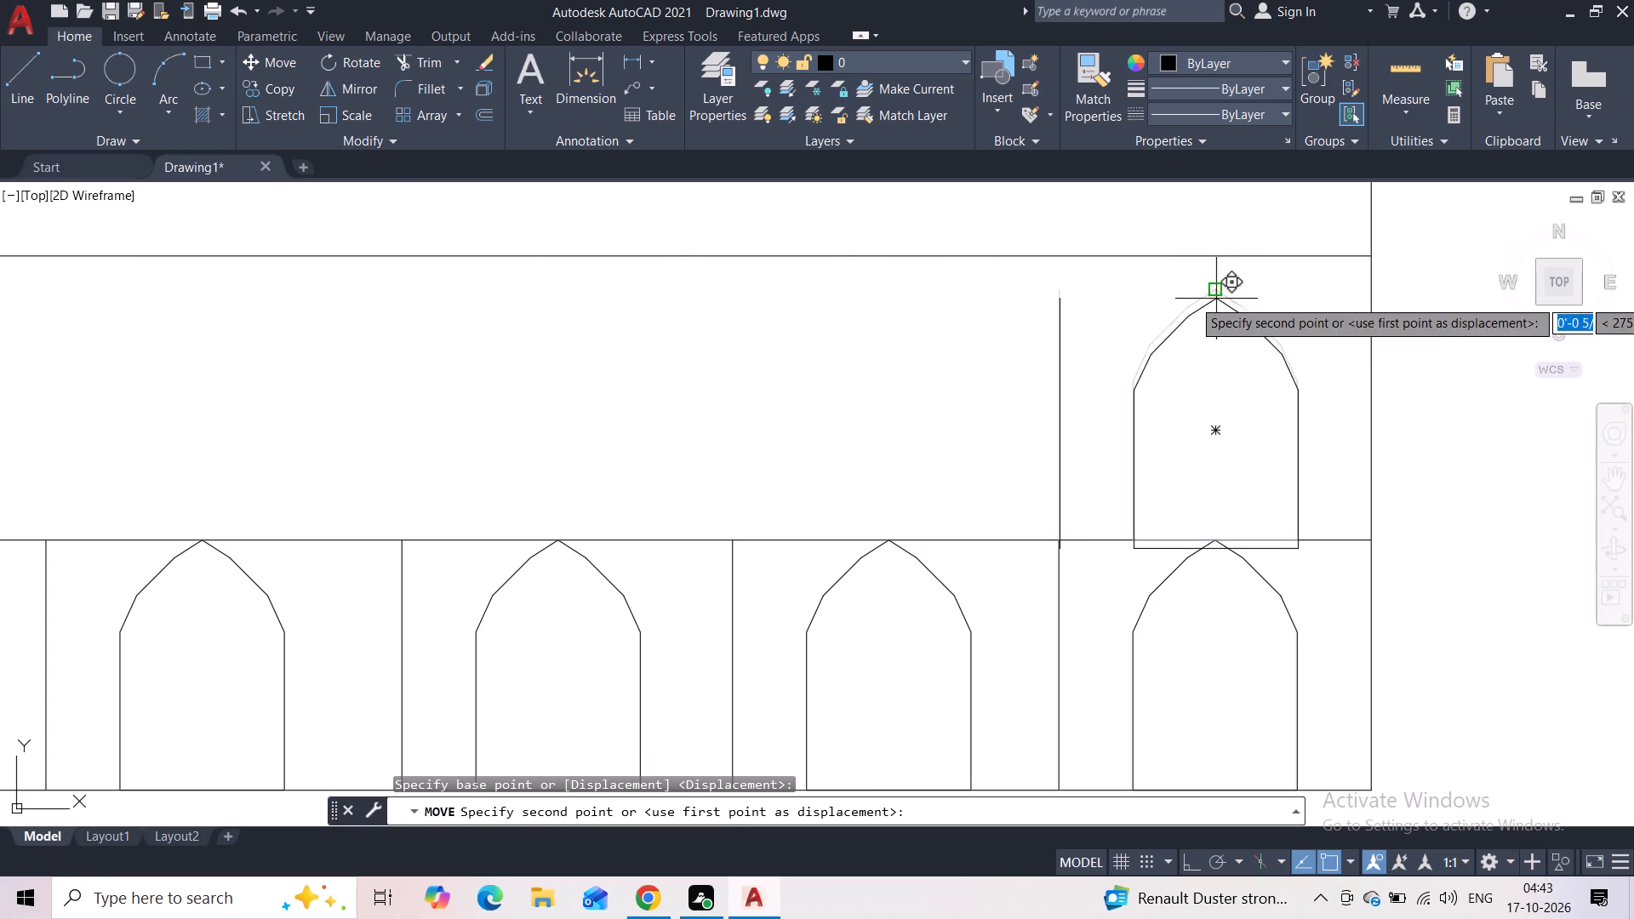
{"action": "left_click", "coordinate": [1217, 260]}
{"action": "key", "text": "Escape"}
Scale the second step's arch and vertical line from the arch's apex by about 1 1/8 so their base meets the step's bottom line.
{"action": "left_click", "coordinate": [1263, 311]}
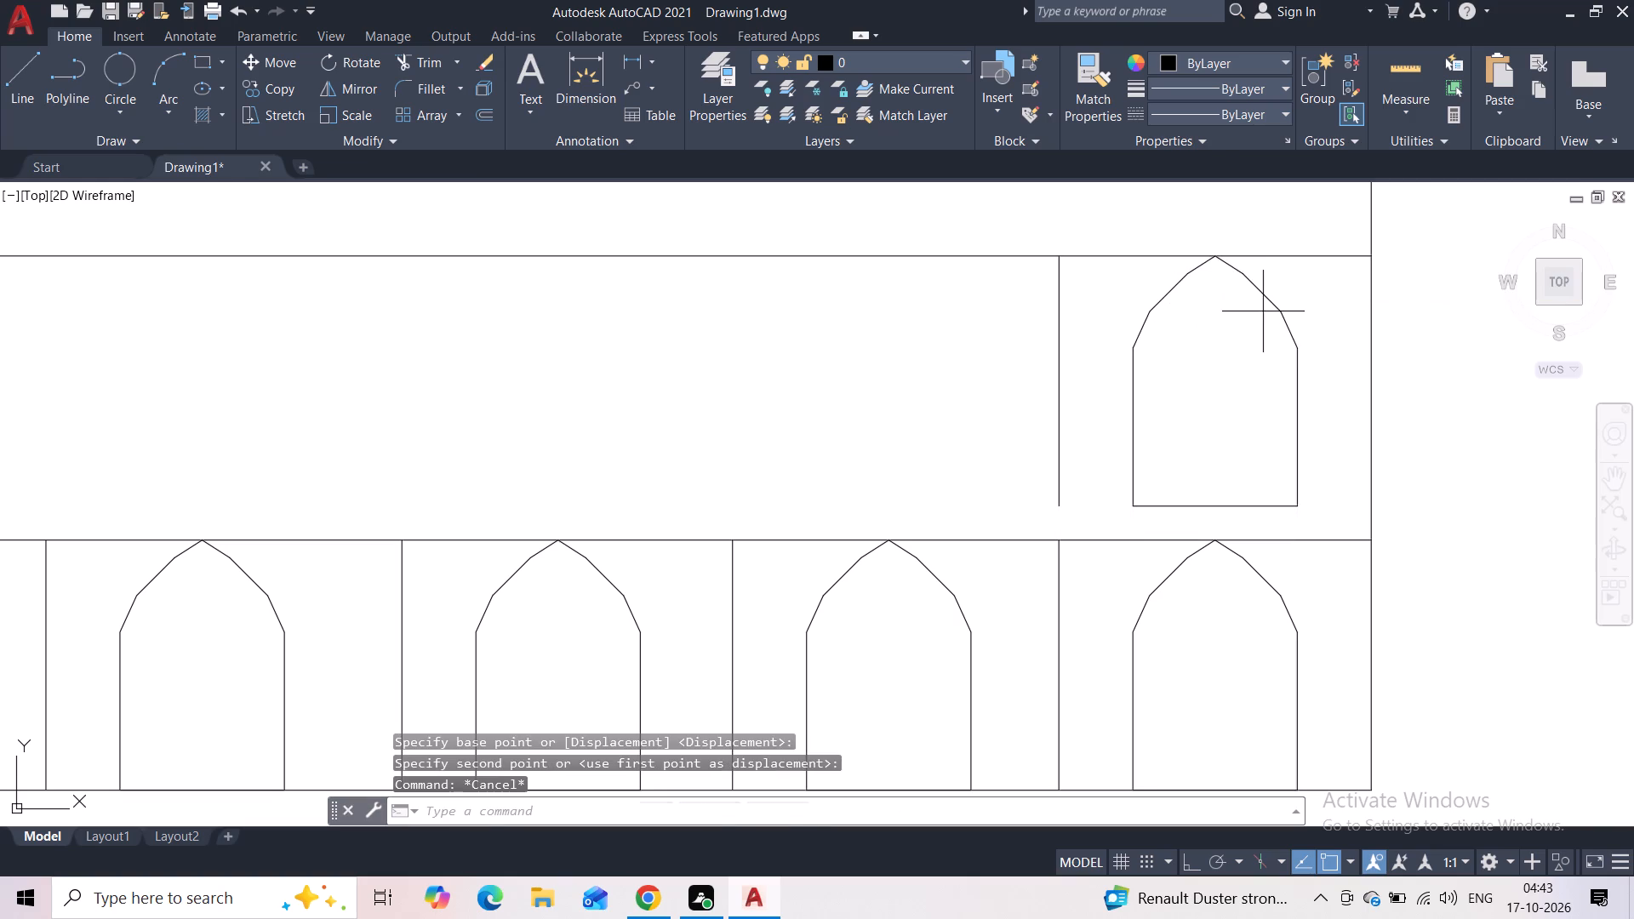
{"action": "left_click", "coordinate": [1071, 357]}
{"action": "left_click", "coordinate": [1048, 343]}
{"action": "left_click", "coordinate": [1105, 322]}
{"action": "left_click_drag", "start_coordinate": [1088, 328], "coordinate": [1081, 334]}
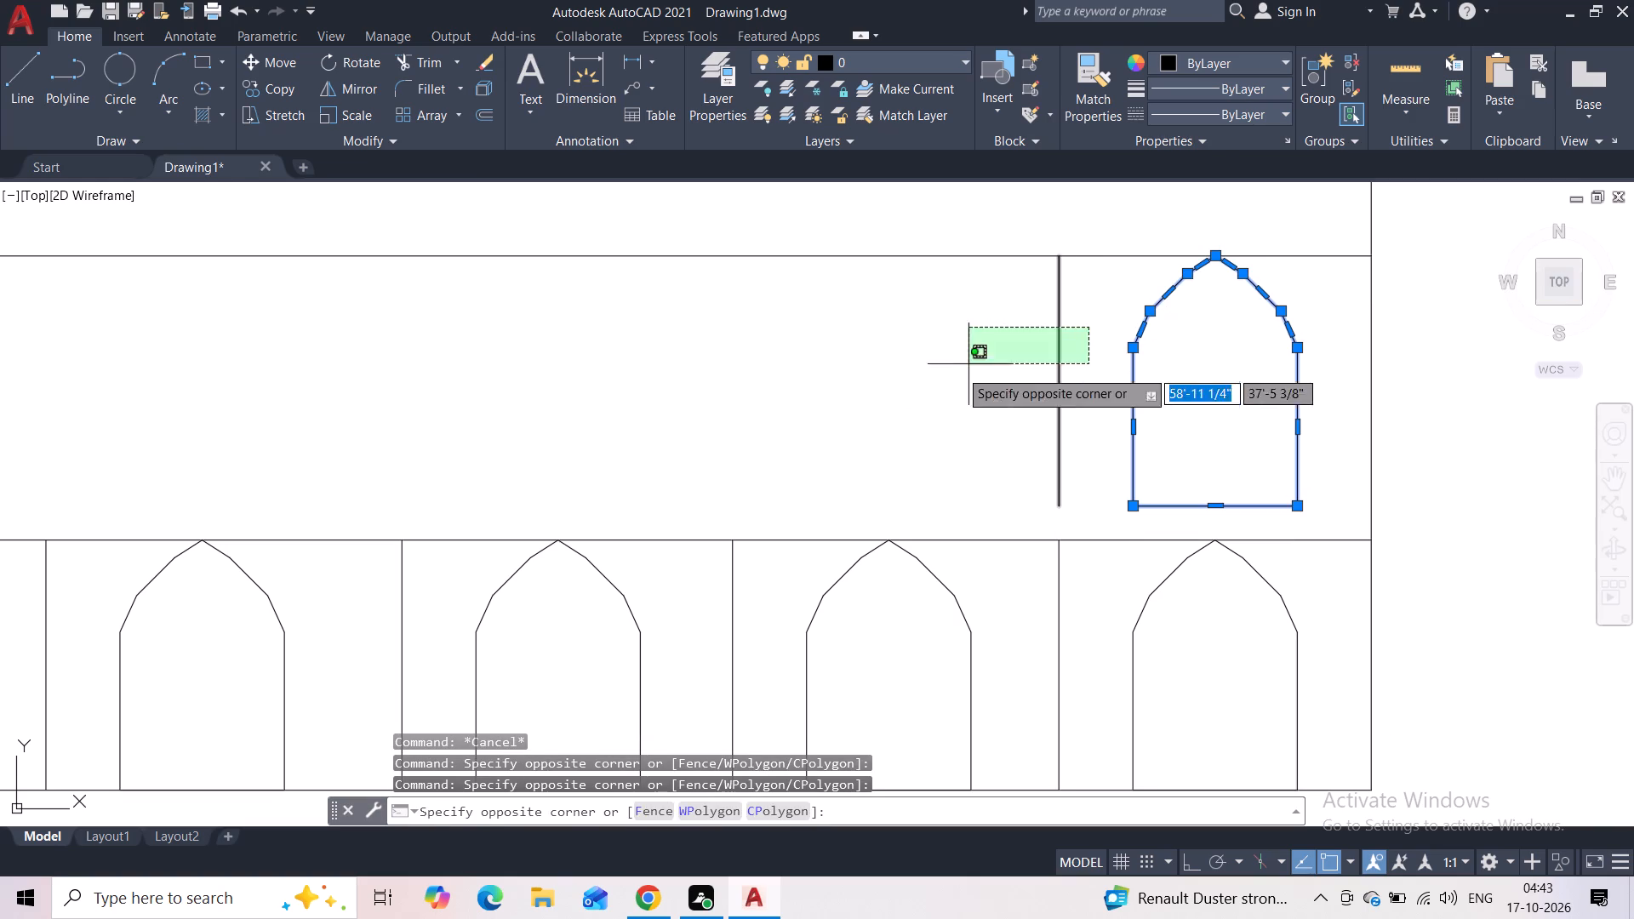
{"action": "left_click", "coordinate": [957, 369]}
{"action": "left_click", "coordinate": [317, 113]}
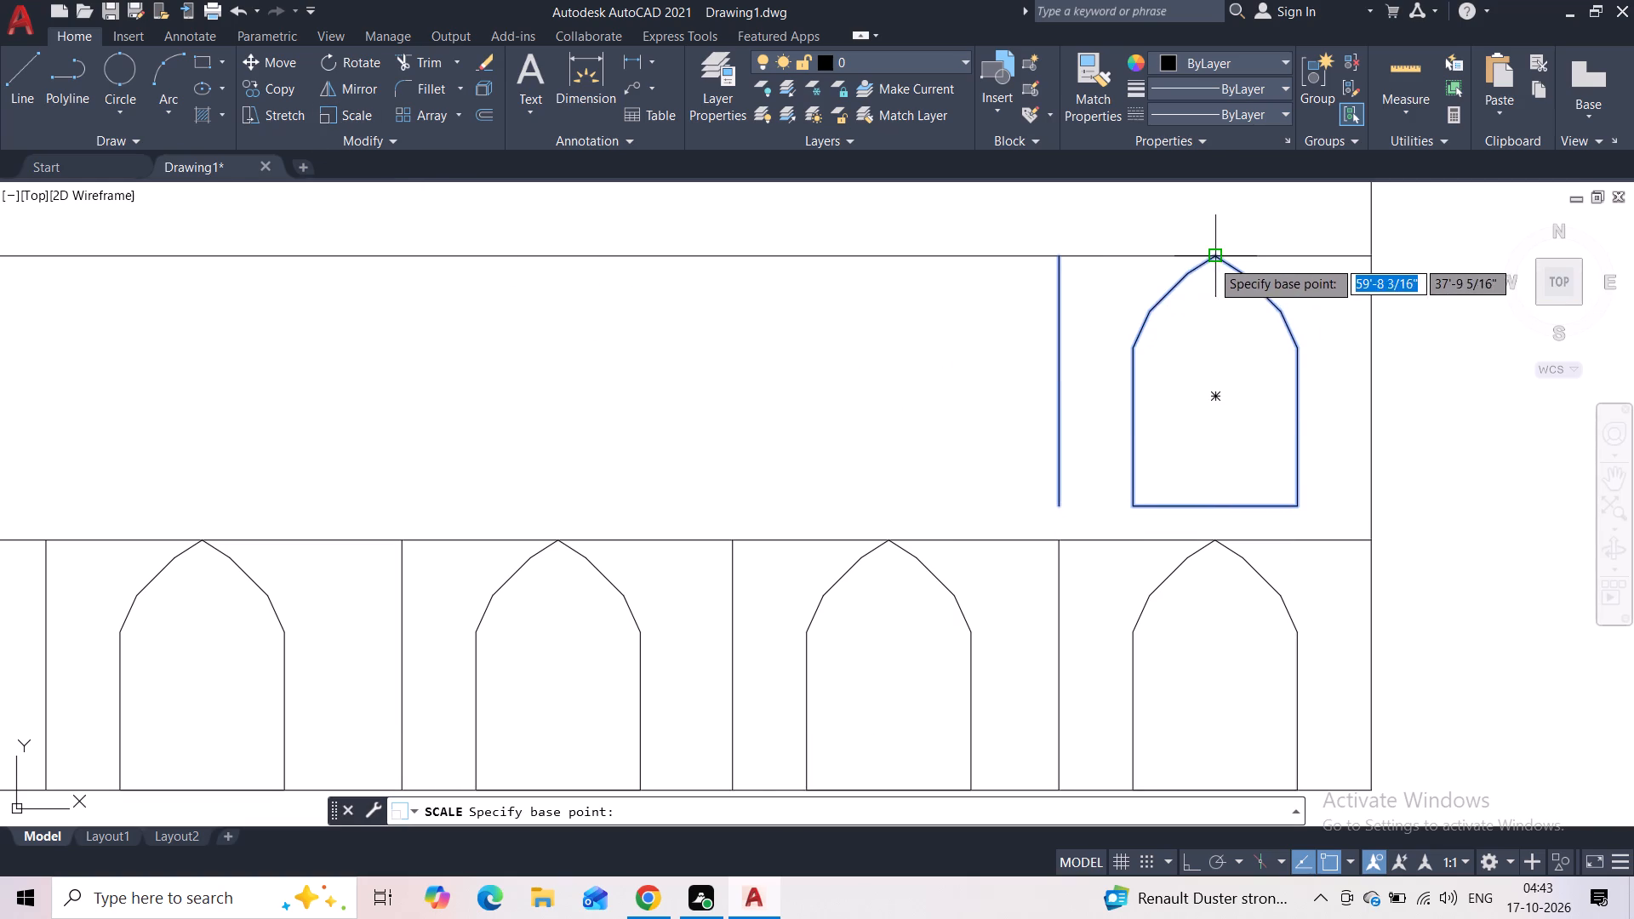
{"action": "left_click", "coordinate": [1211, 260]}
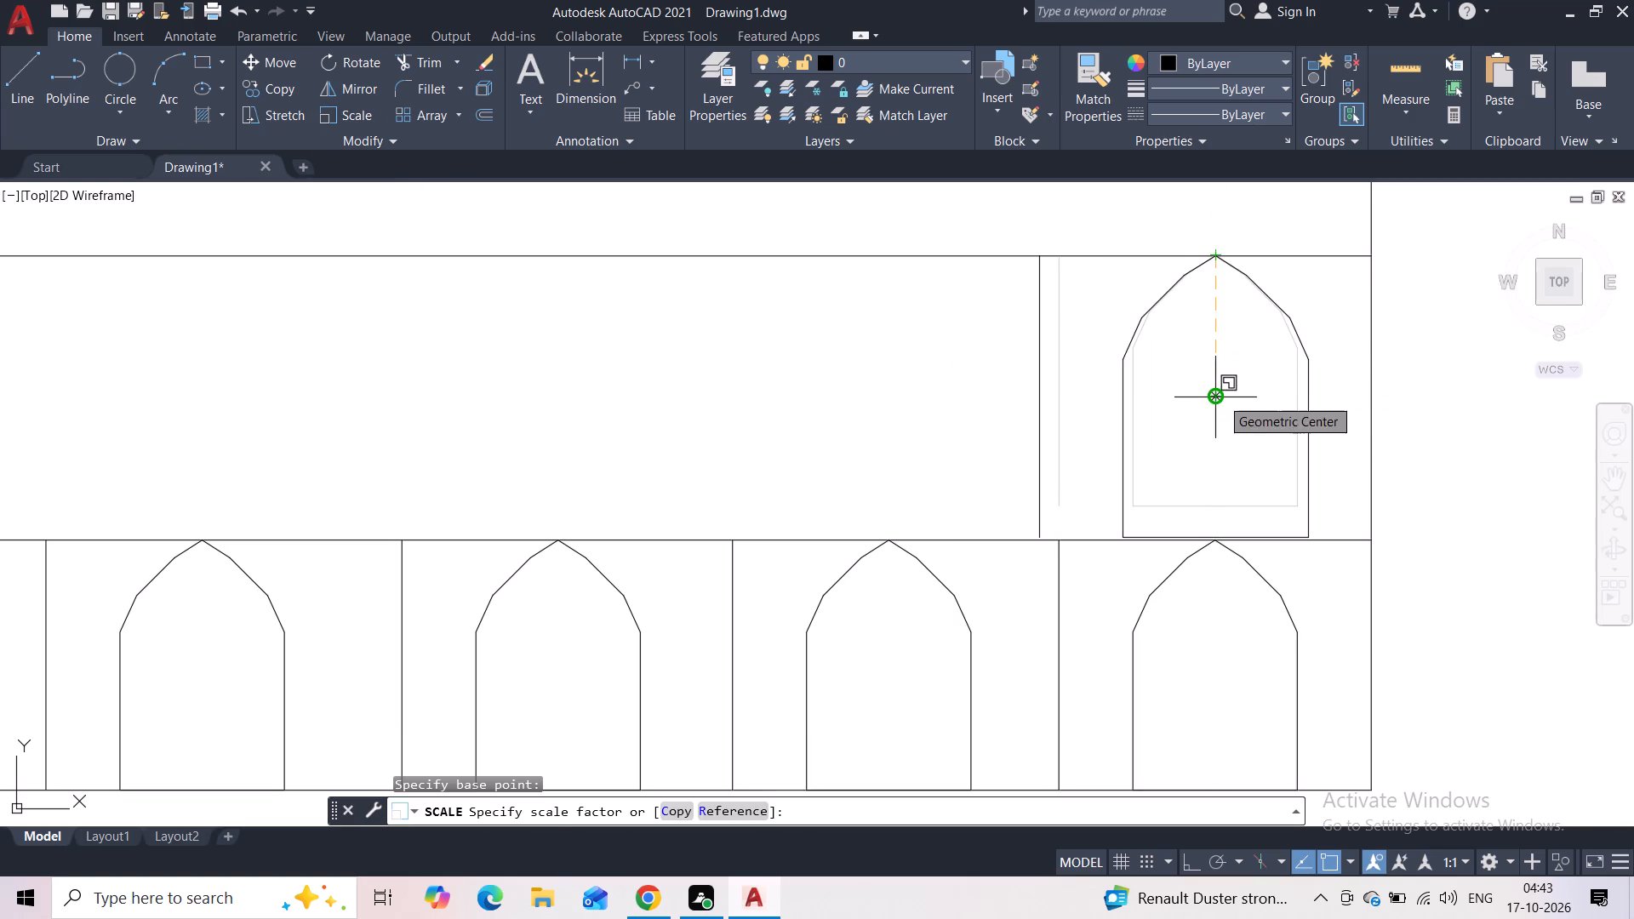
{"action": "scroll", "coordinate": [1220, 396], "scroll_direction": "up", "scroll_amount": 2}
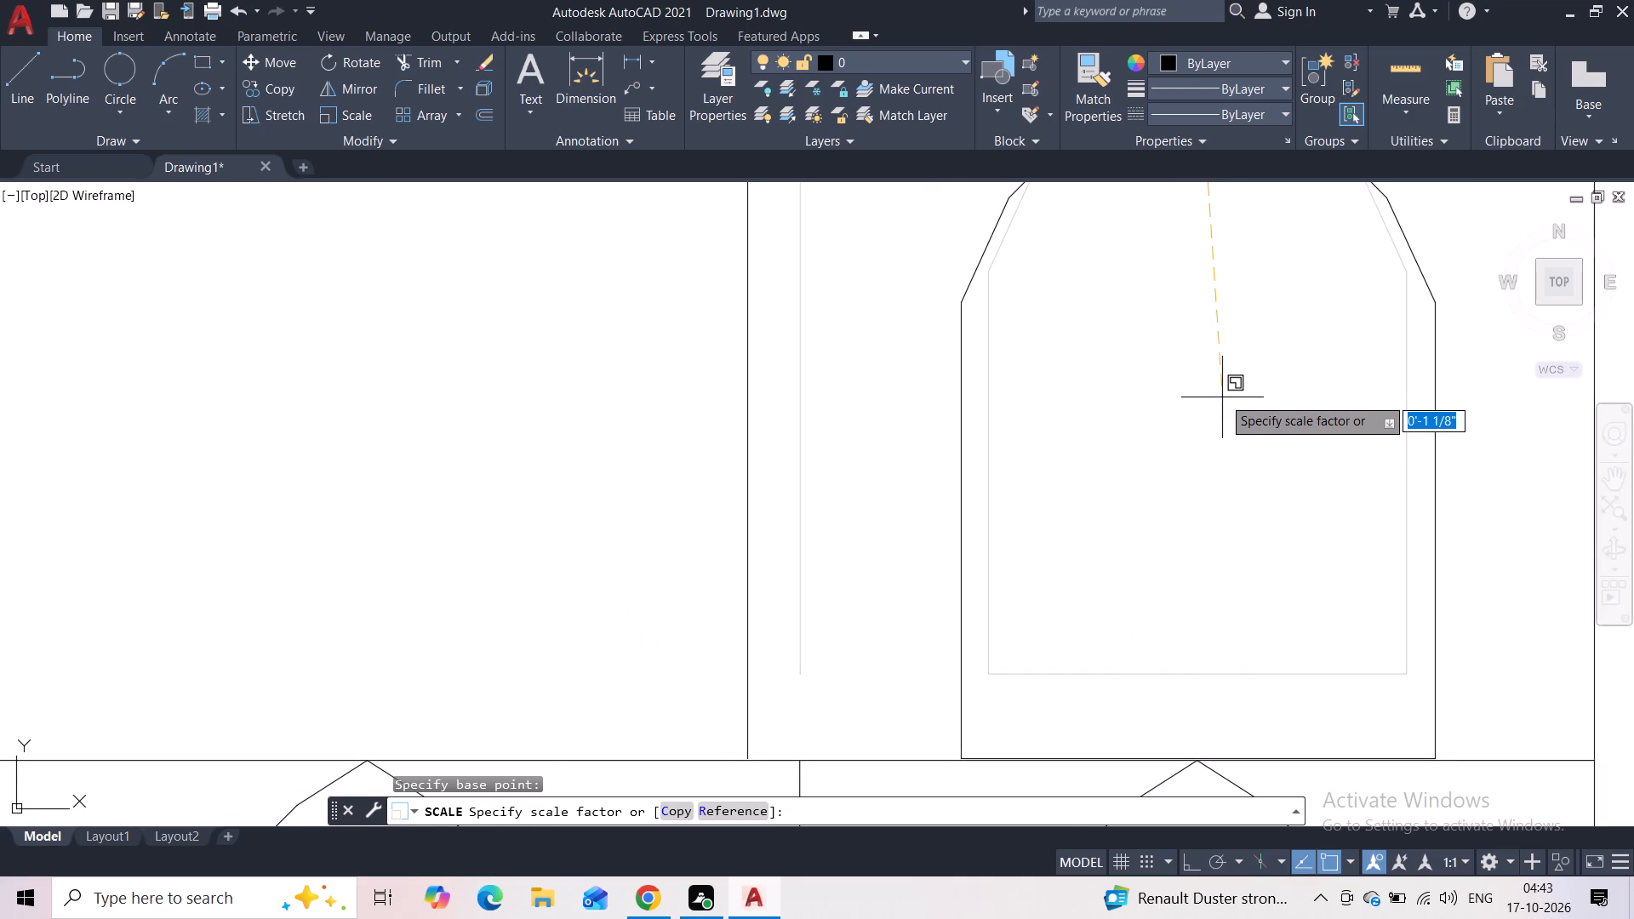
{"action": "left_click", "coordinate": [1222, 397]}
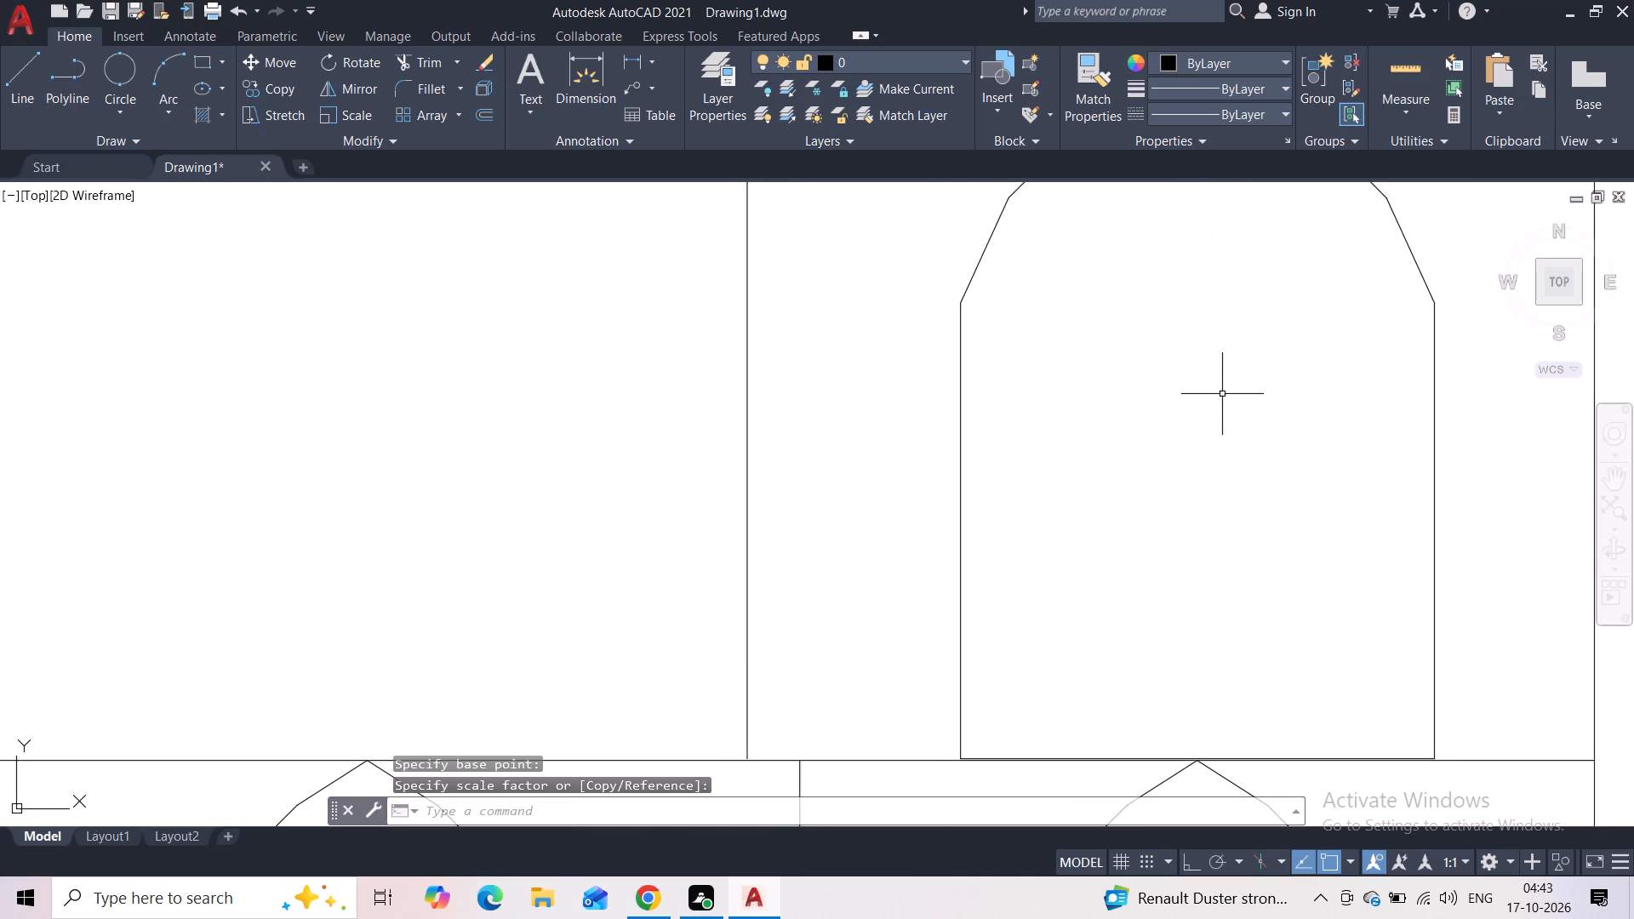
Copy the enlarged arch and vertical line four times outward along the second step with Ortho on, spaced about 1 foot apart.
{"action": "scroll", "coordinate": [1214, 368], "scroll_direction": "down", "scroll_amount": 3}
{"action": "left_click", "coordinate": [1267, 338]}
{"action": "left_click", "coordinate": [1124, 389]}
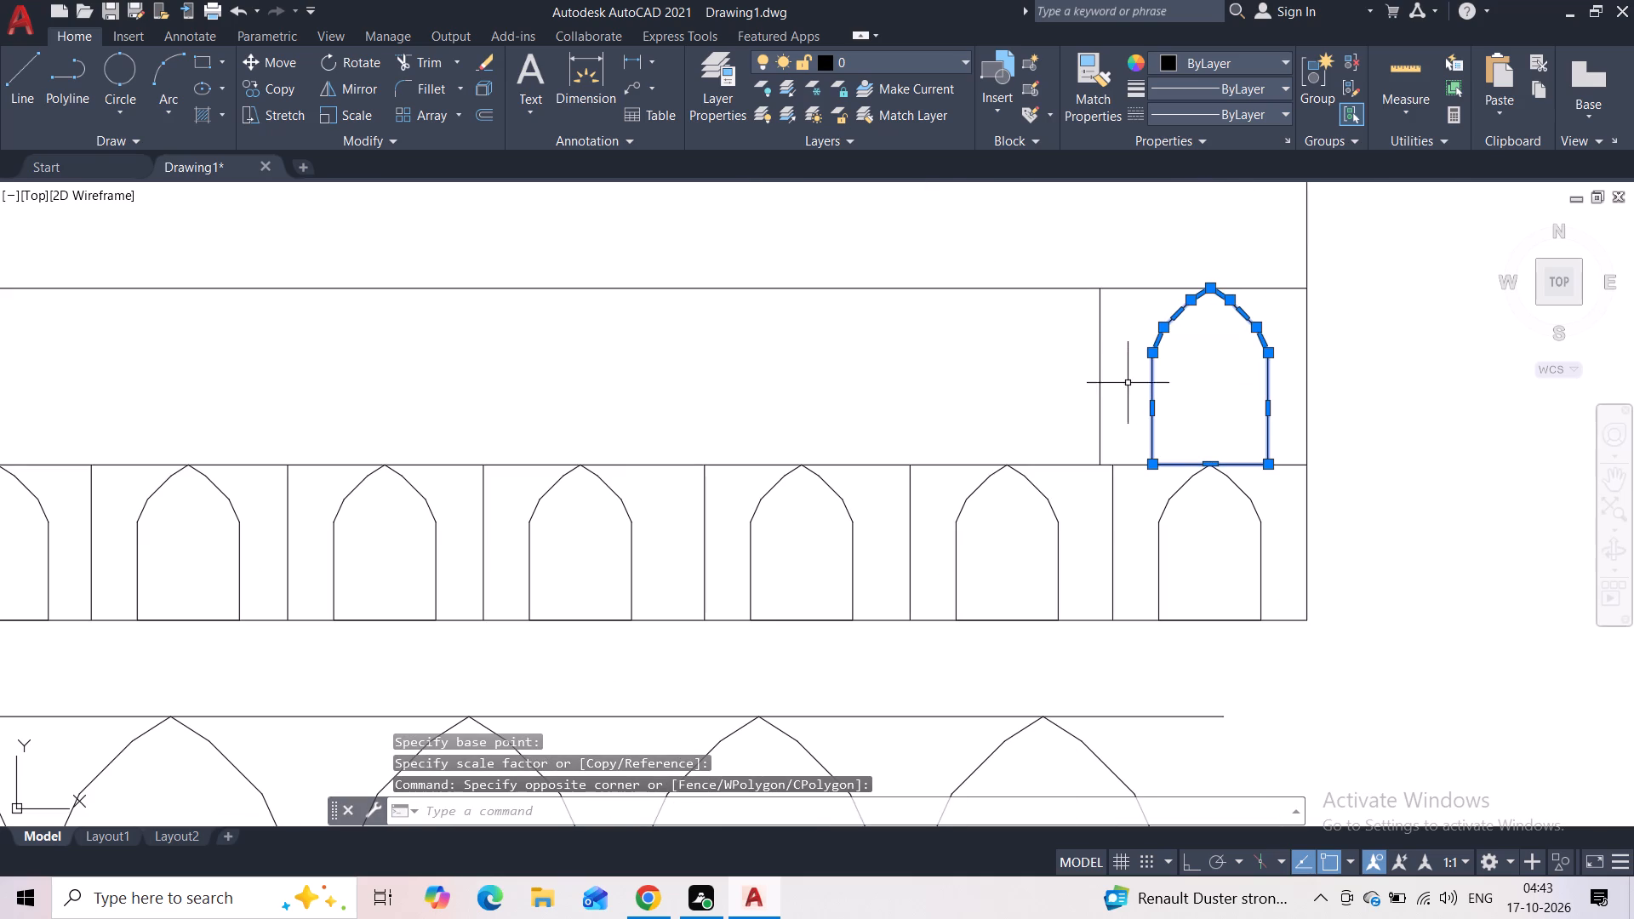
{"action": "left_click", "coordinate": [1119, 374]}
{"action": "left_click", "coordinate": [1069, 391]}
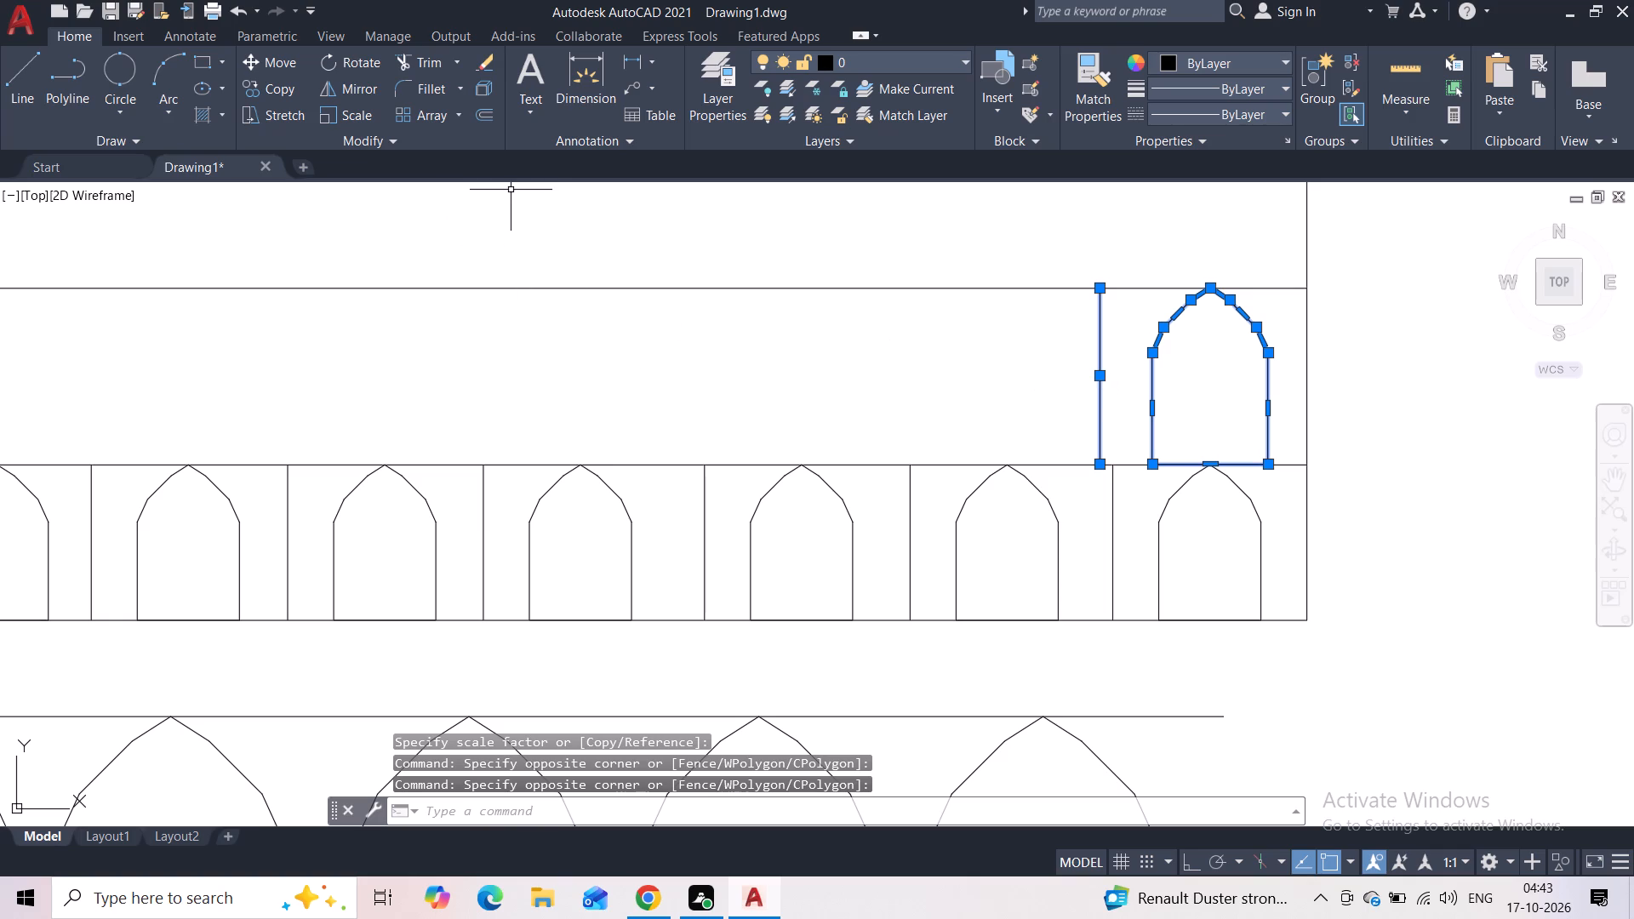
{"action": "left_click", "coordinate": [270, 88]}
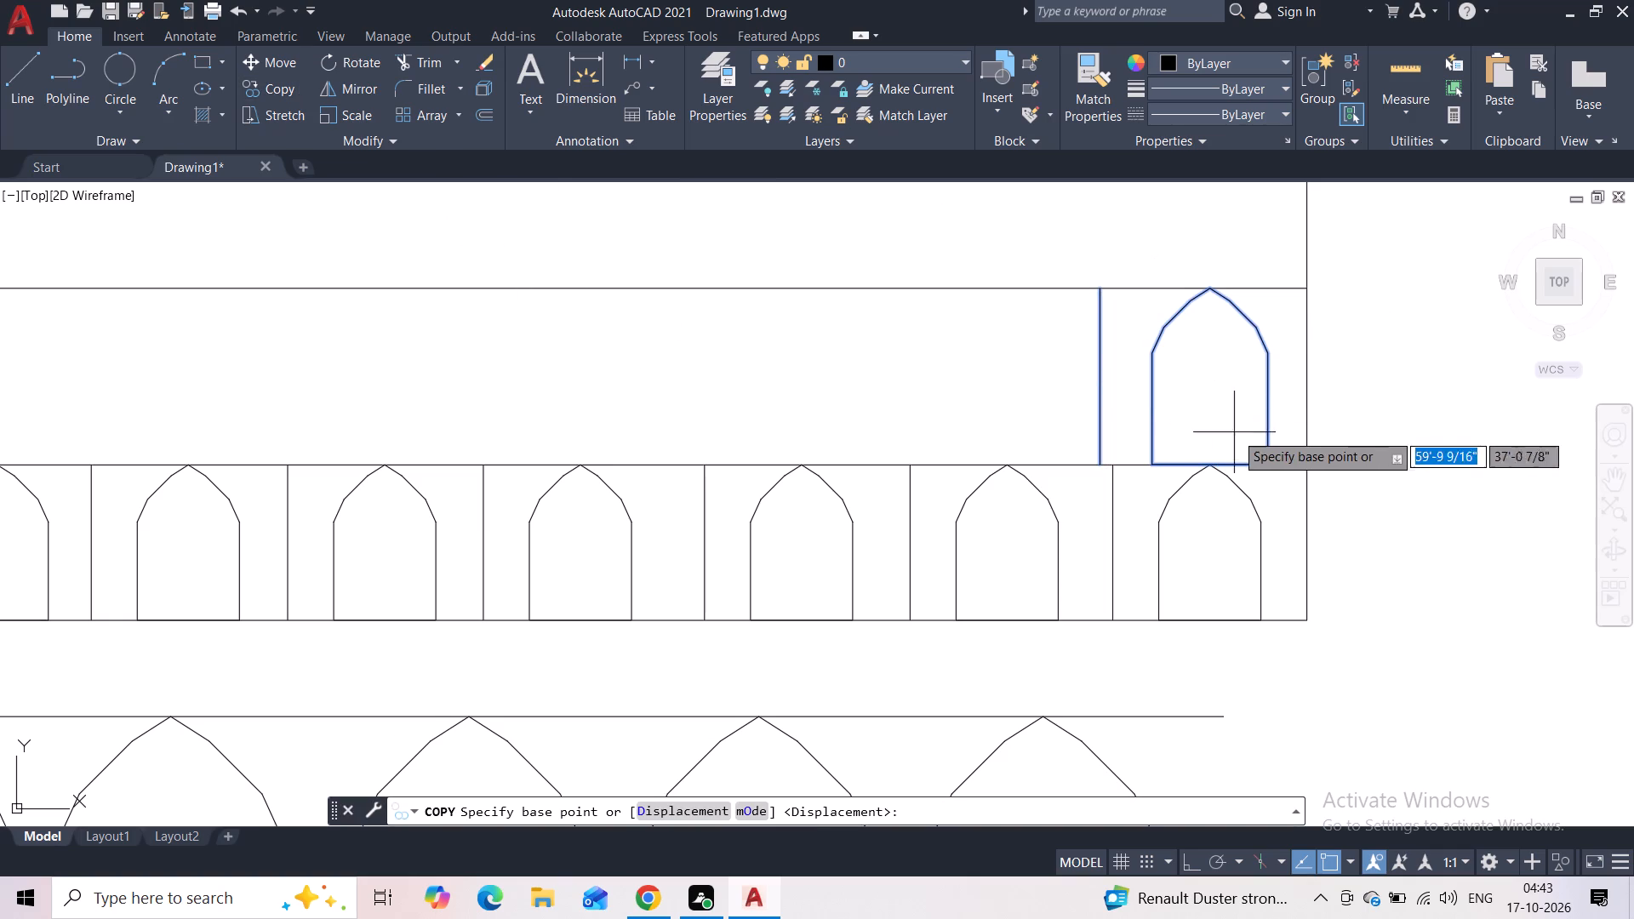
{"action": "left_click", "coordinate": [1267, 463]}
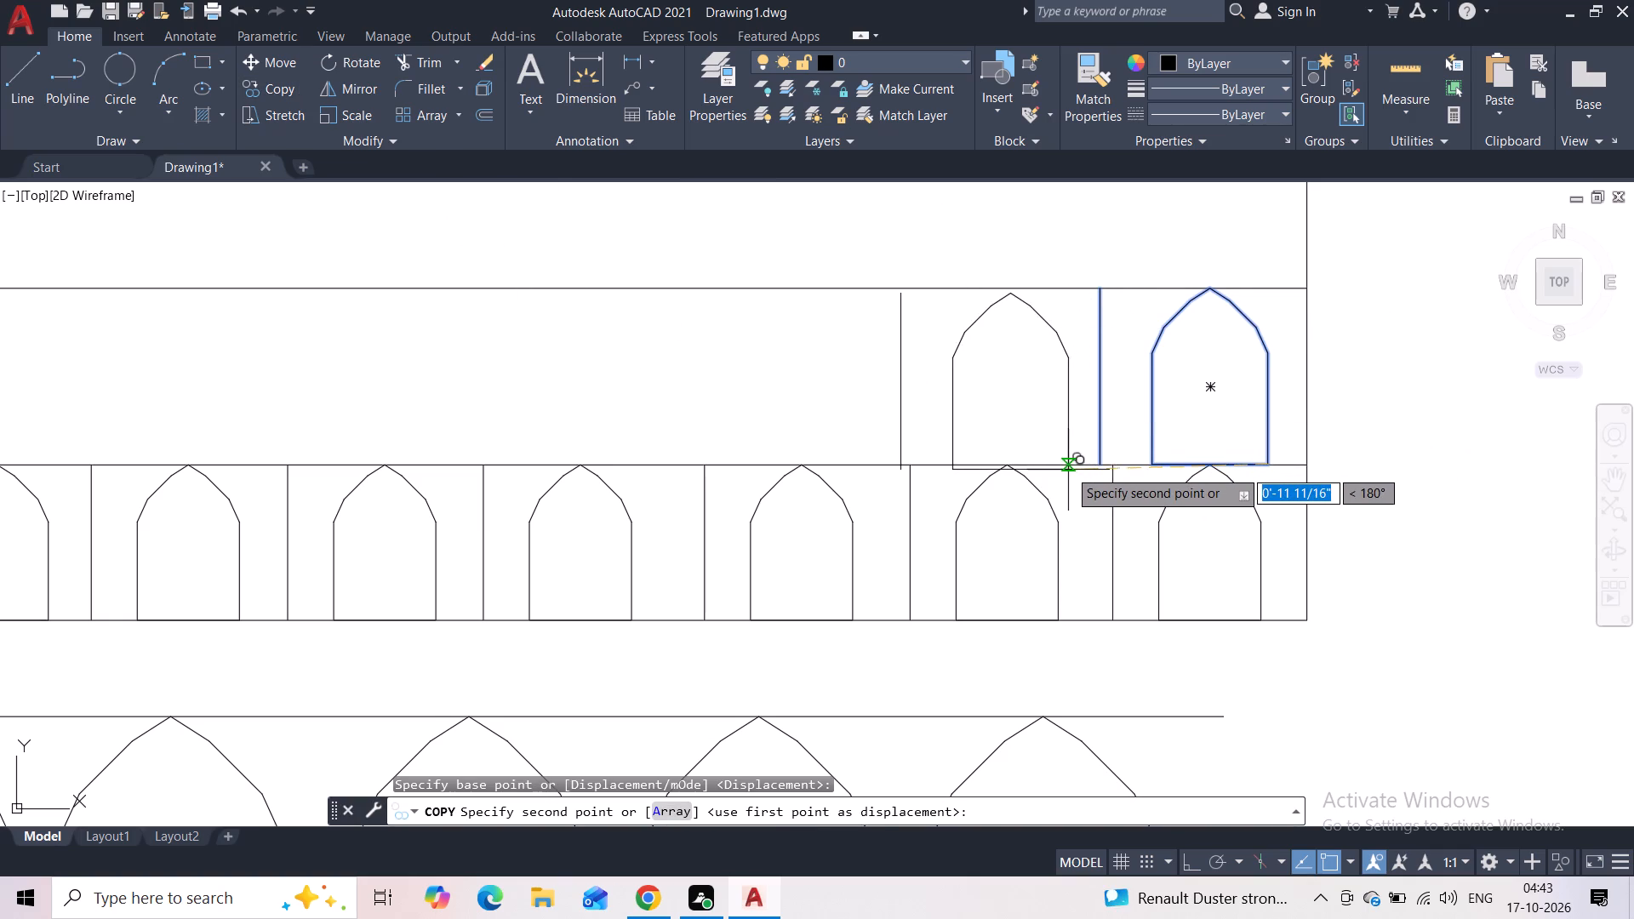
{"action": "key", "text": "F8"}
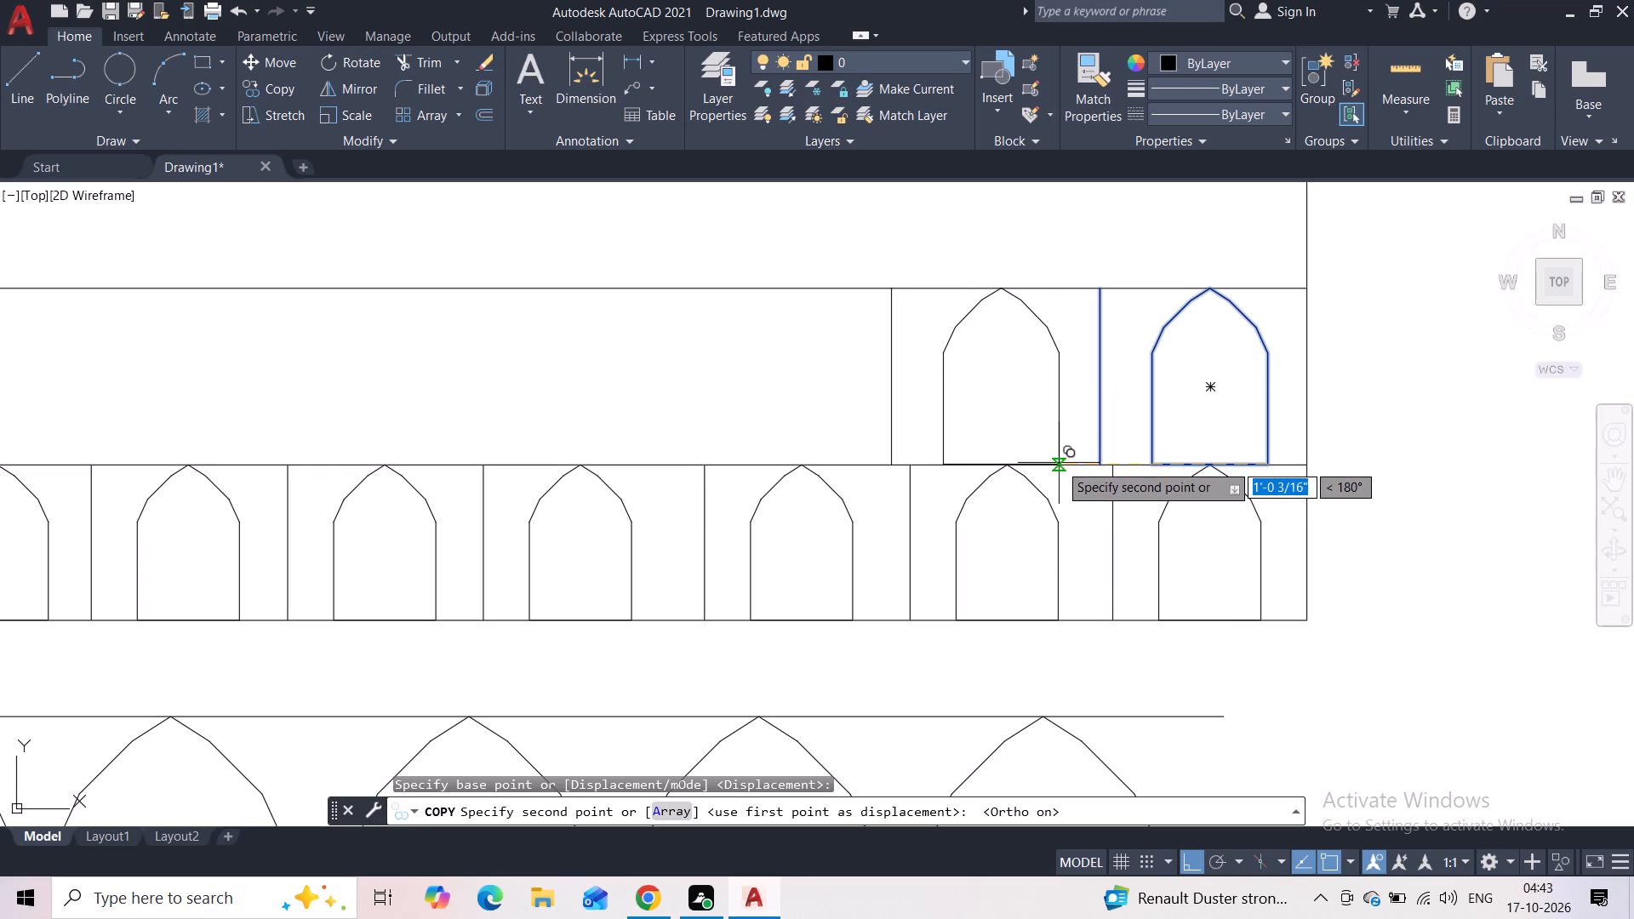
{"action": "left_click", "coordinate": [1059, 463]}
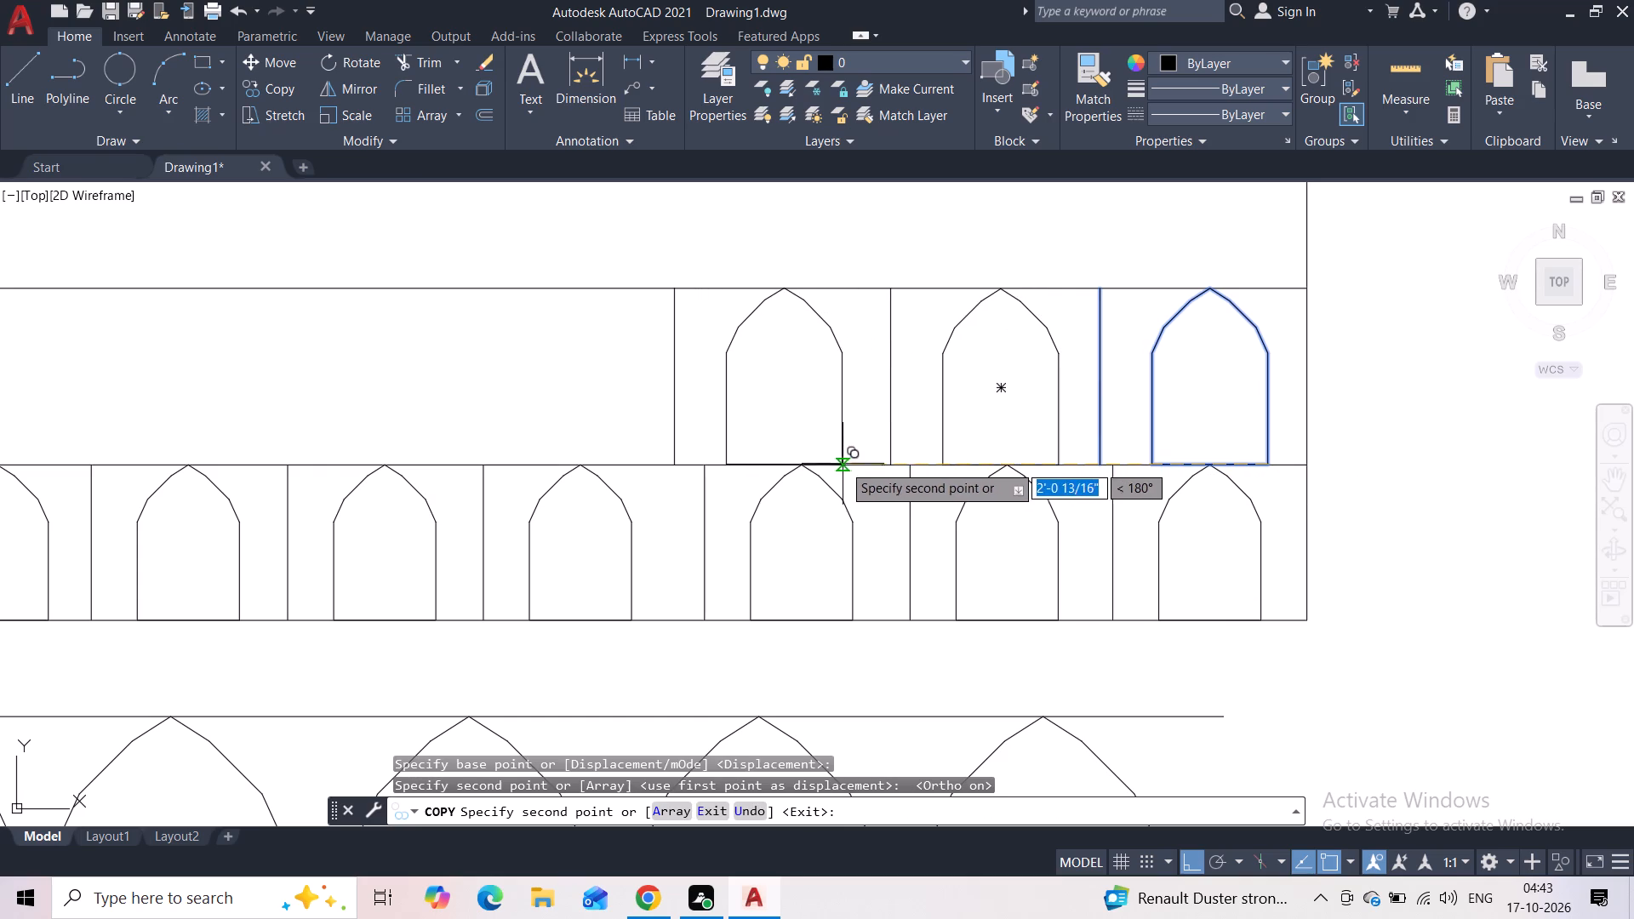
{"action": "left_click", "coordinate": [843, 462]}
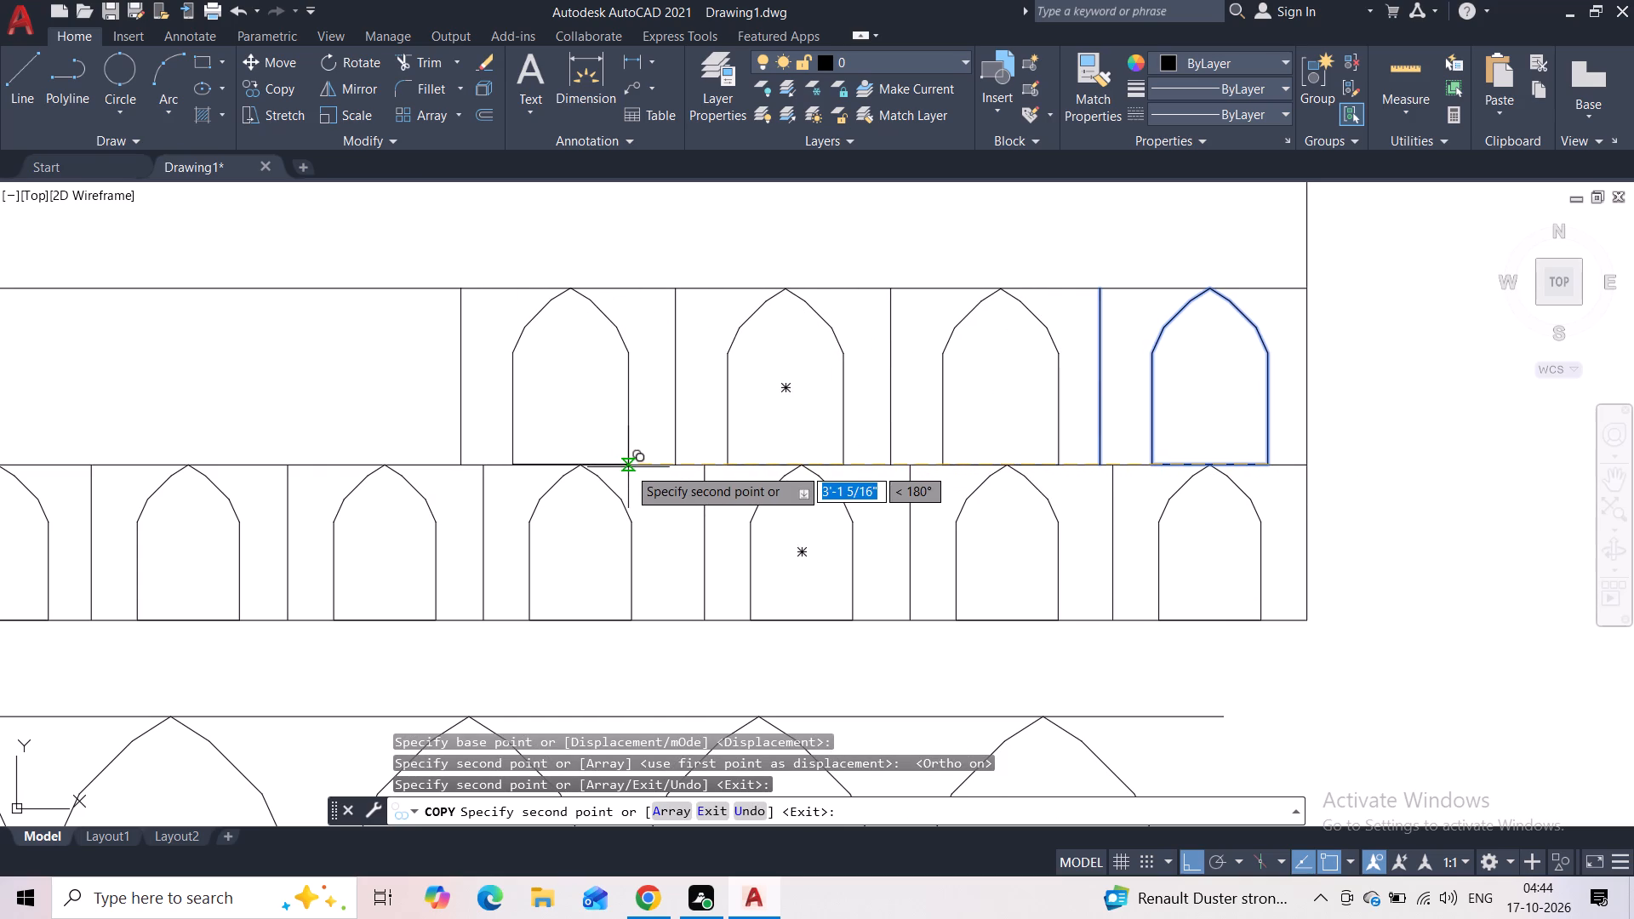
{"action": "left_click", "coordinate": [628, 465]}
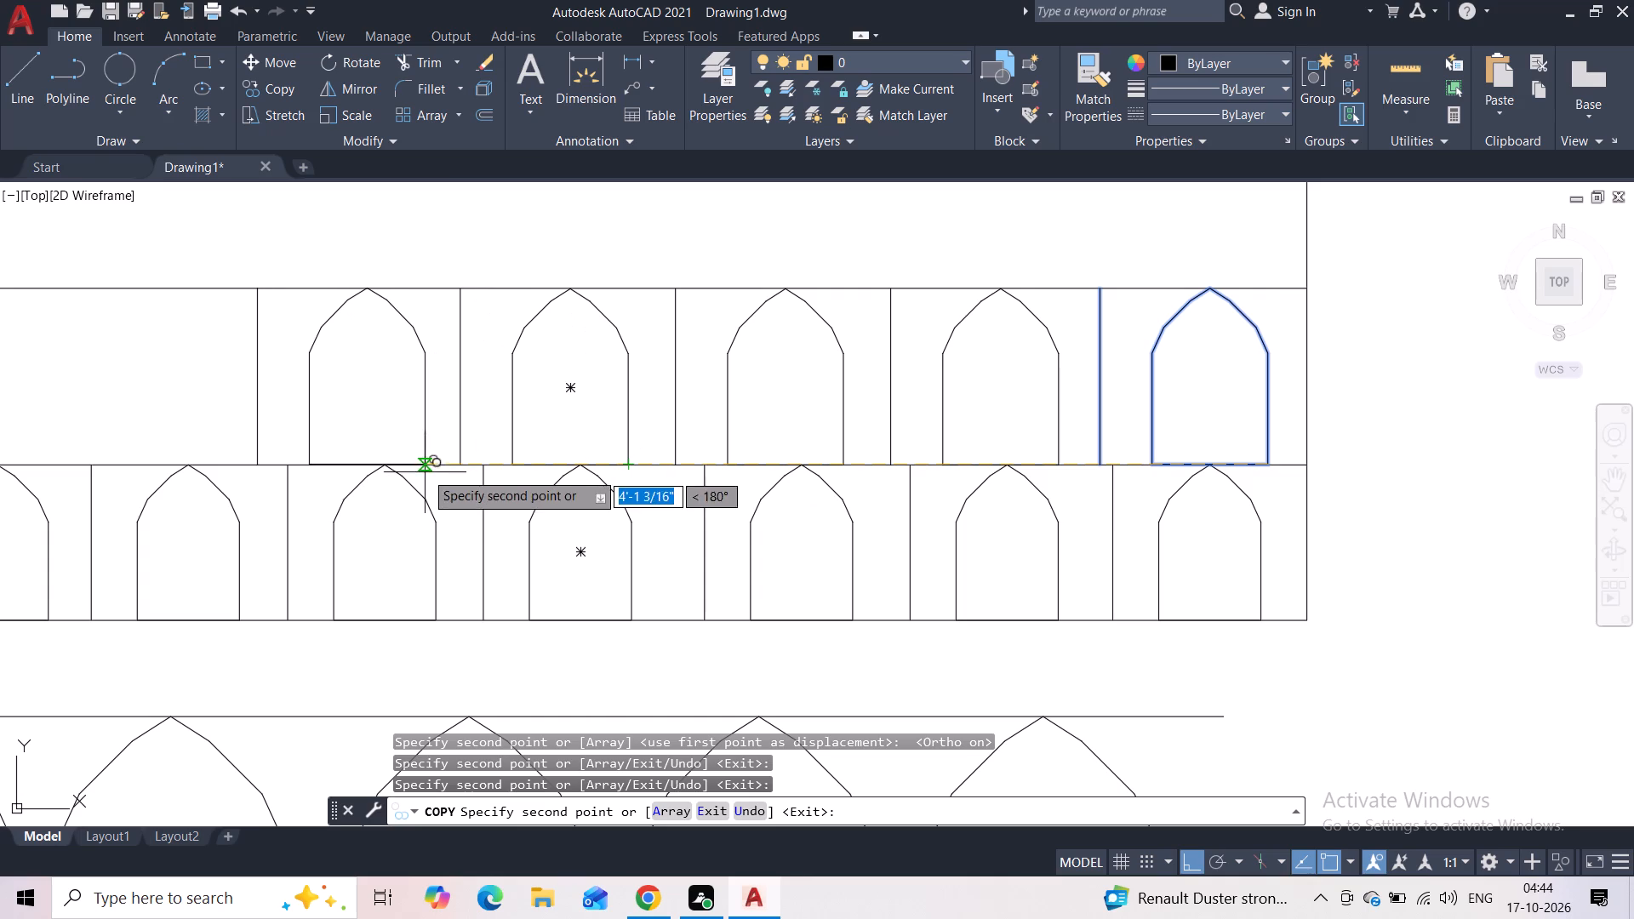
{"action": "left_click", "coordinate": [433, 466]}
Continue the second step's row outward with four more copies of the arch and vertical line.
{"action": "middle_click_drag", "start_coordinate": [426, 465], "coordinate": [799, 395]}
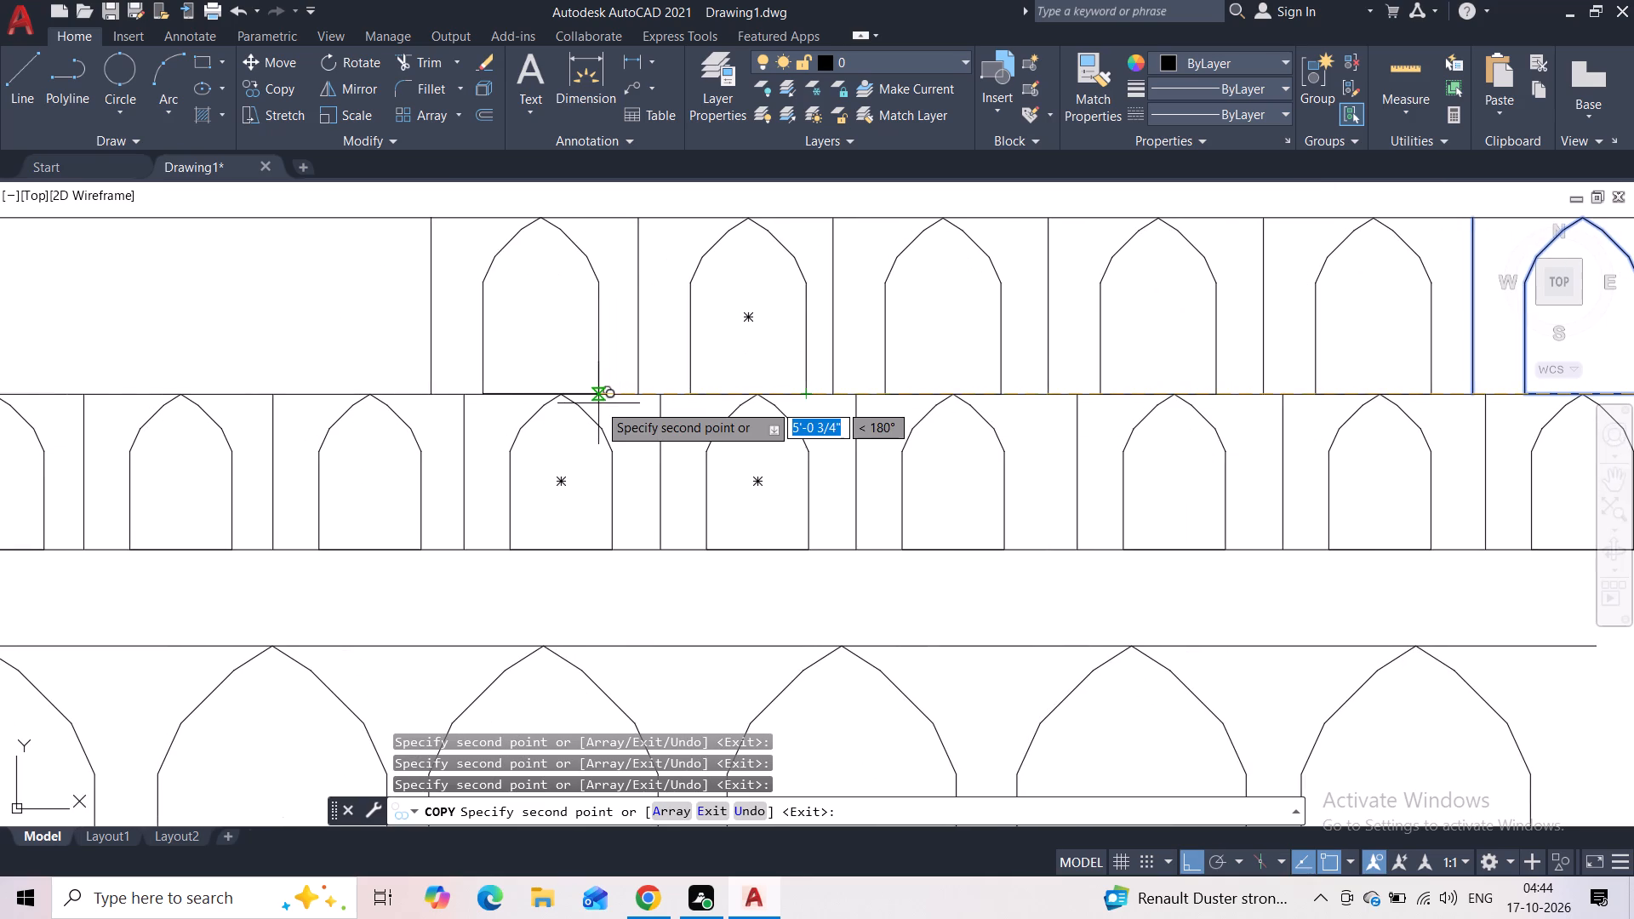
{"action": "left_click", "coordinate": [597, 397]}
{"action": "middle_click_drag", "start_coordinate": [517, 395], "coordinate": [956, 456]}
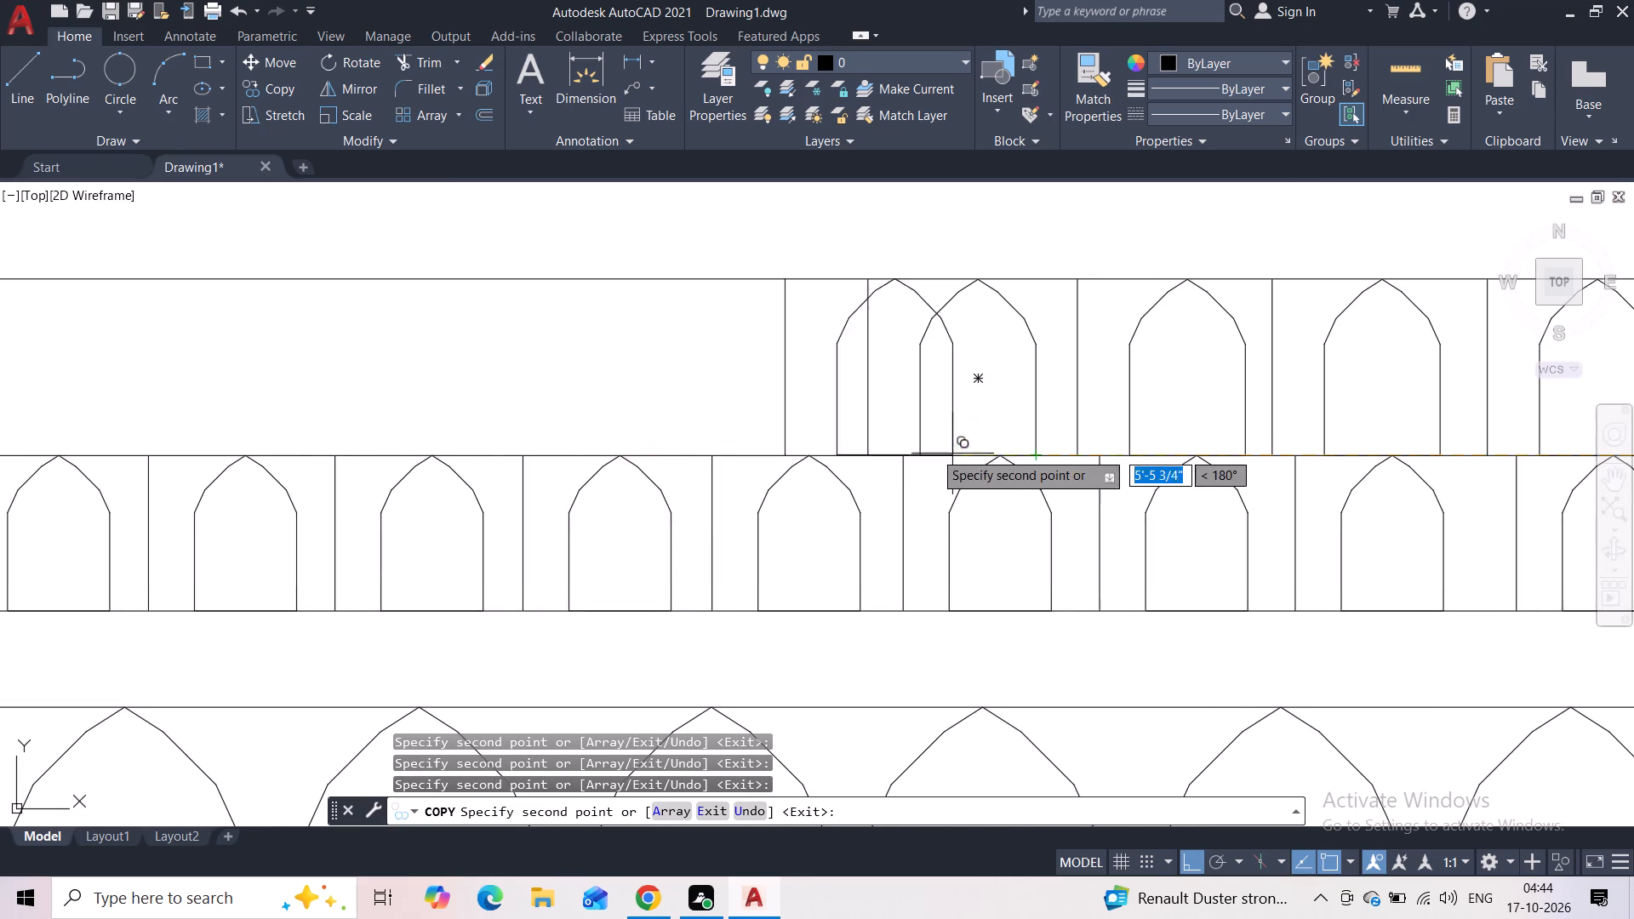
{"action": "left_click", "coordinate": [838, 451]}
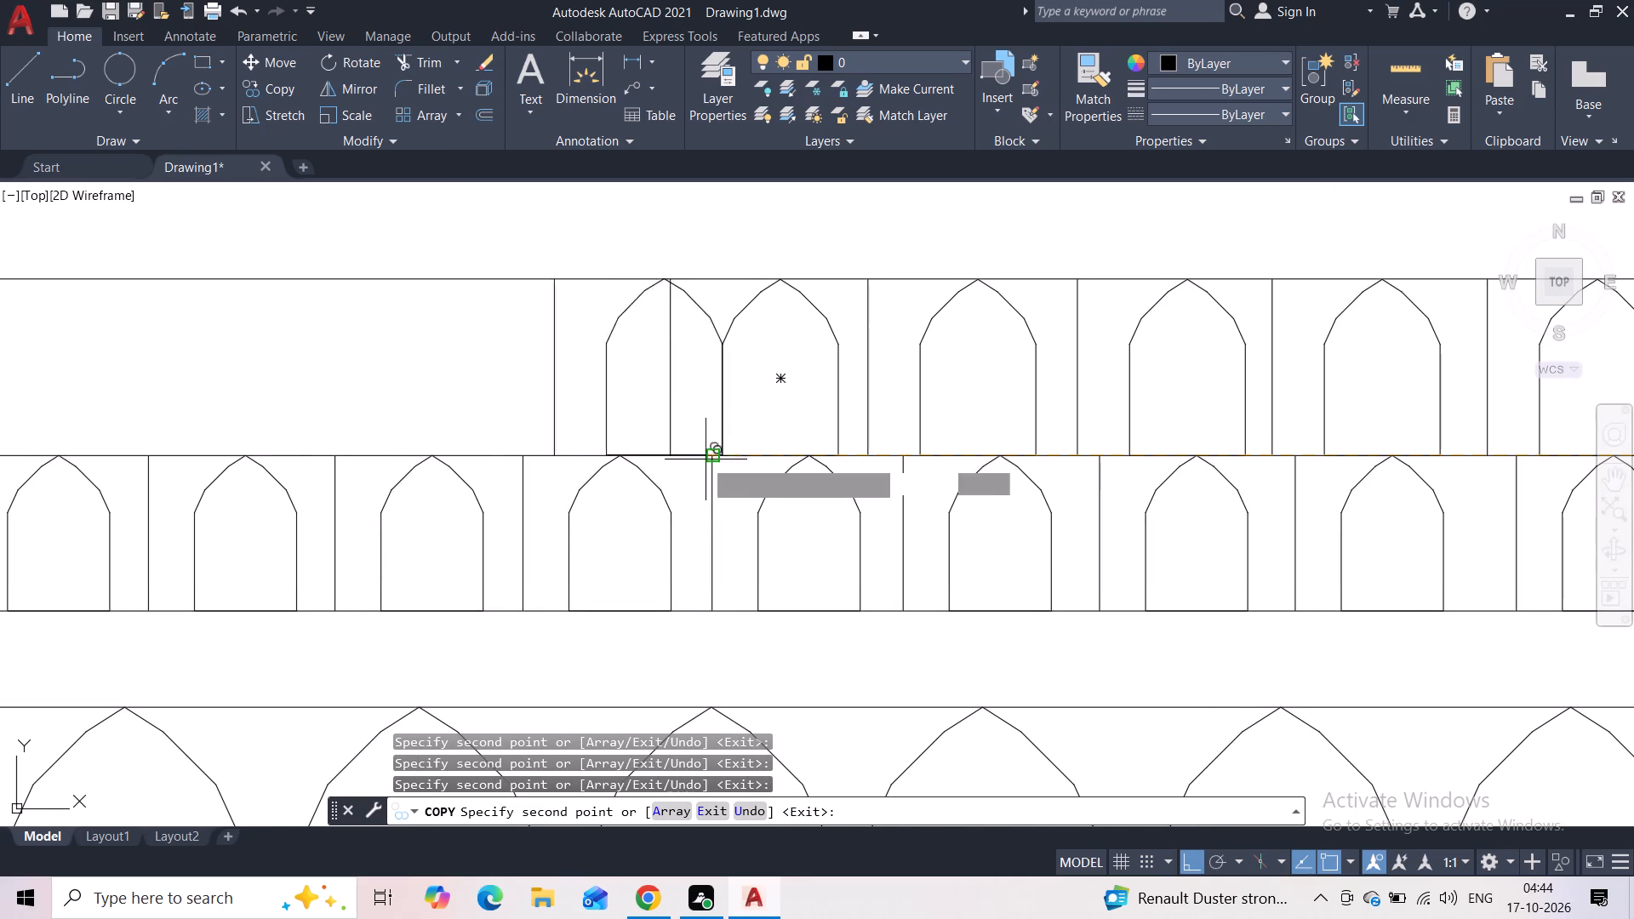
{"action": "left_click", "coordinate": [631, 455]}
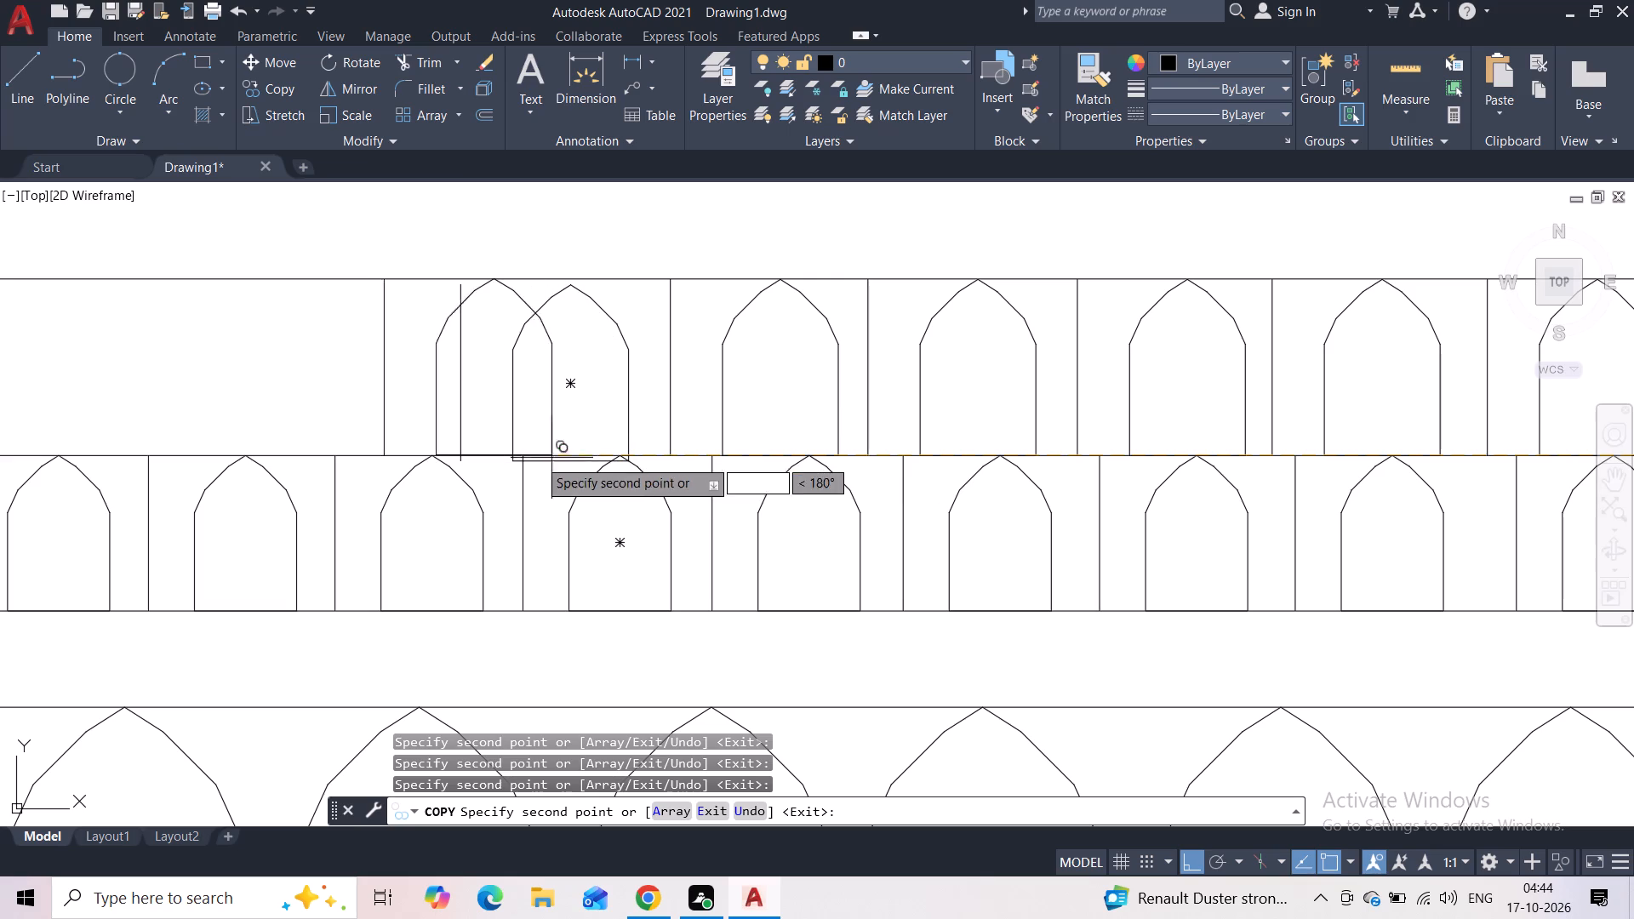
{"action": "left_click", "coordinate": [412, 455]}
Place four more copies of the arch and vertical line, completing the row up to the second step's outer end.
{"action": "middle_click_drag", "start_coordinate": [412, 450], "coordinate": [1163, 505]}
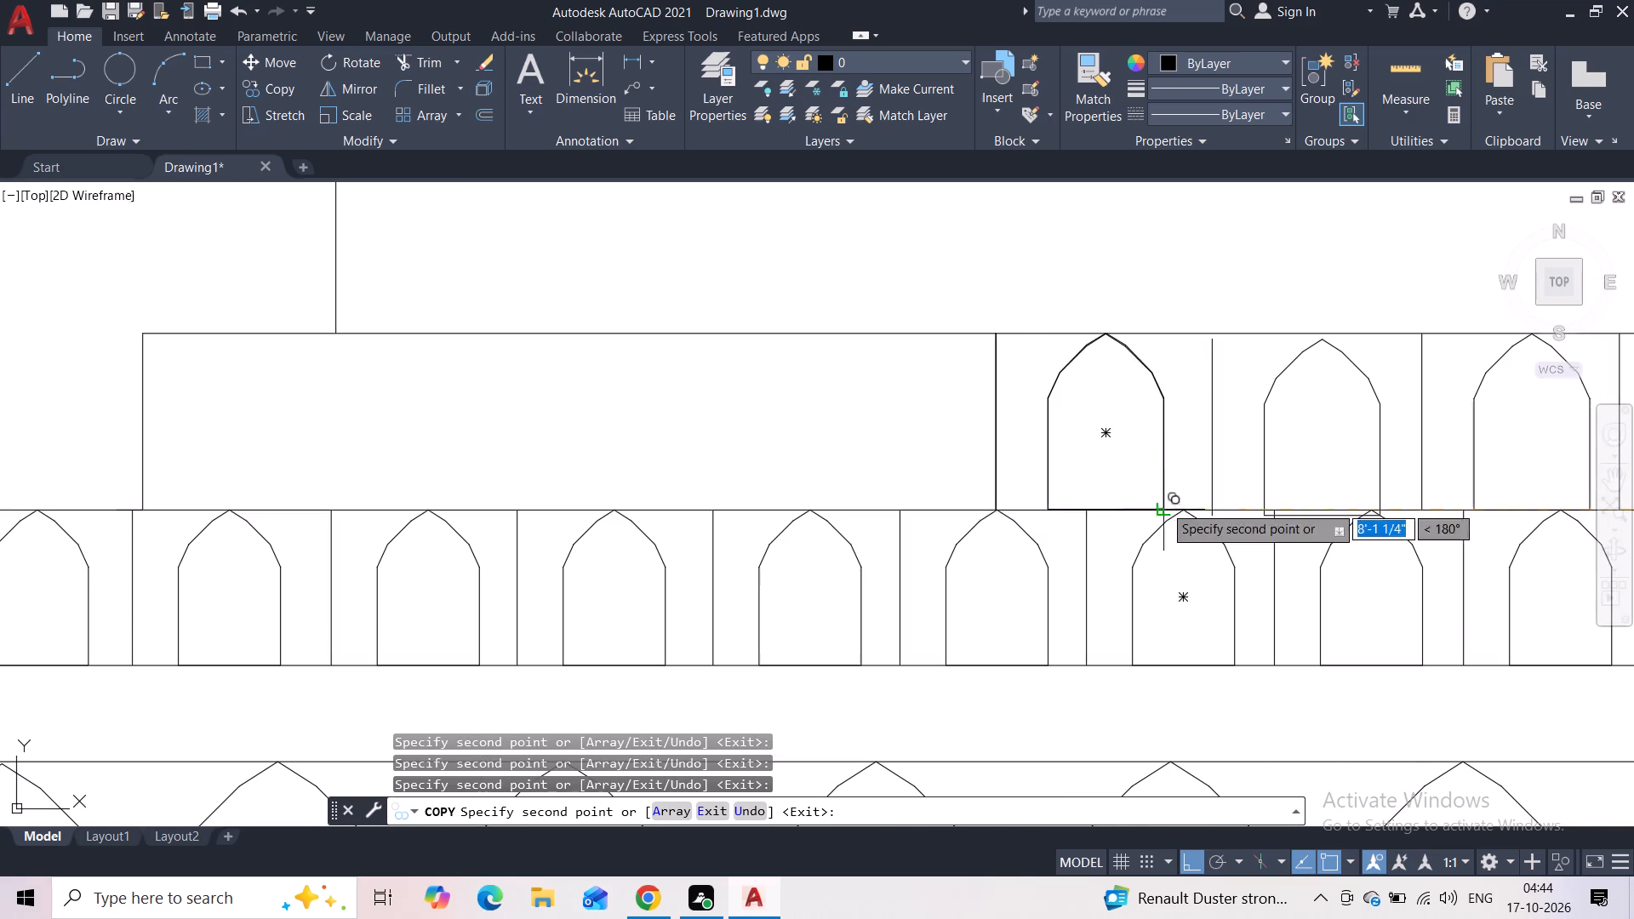
{"action": "left_click", "coordinate": [941, 502]}
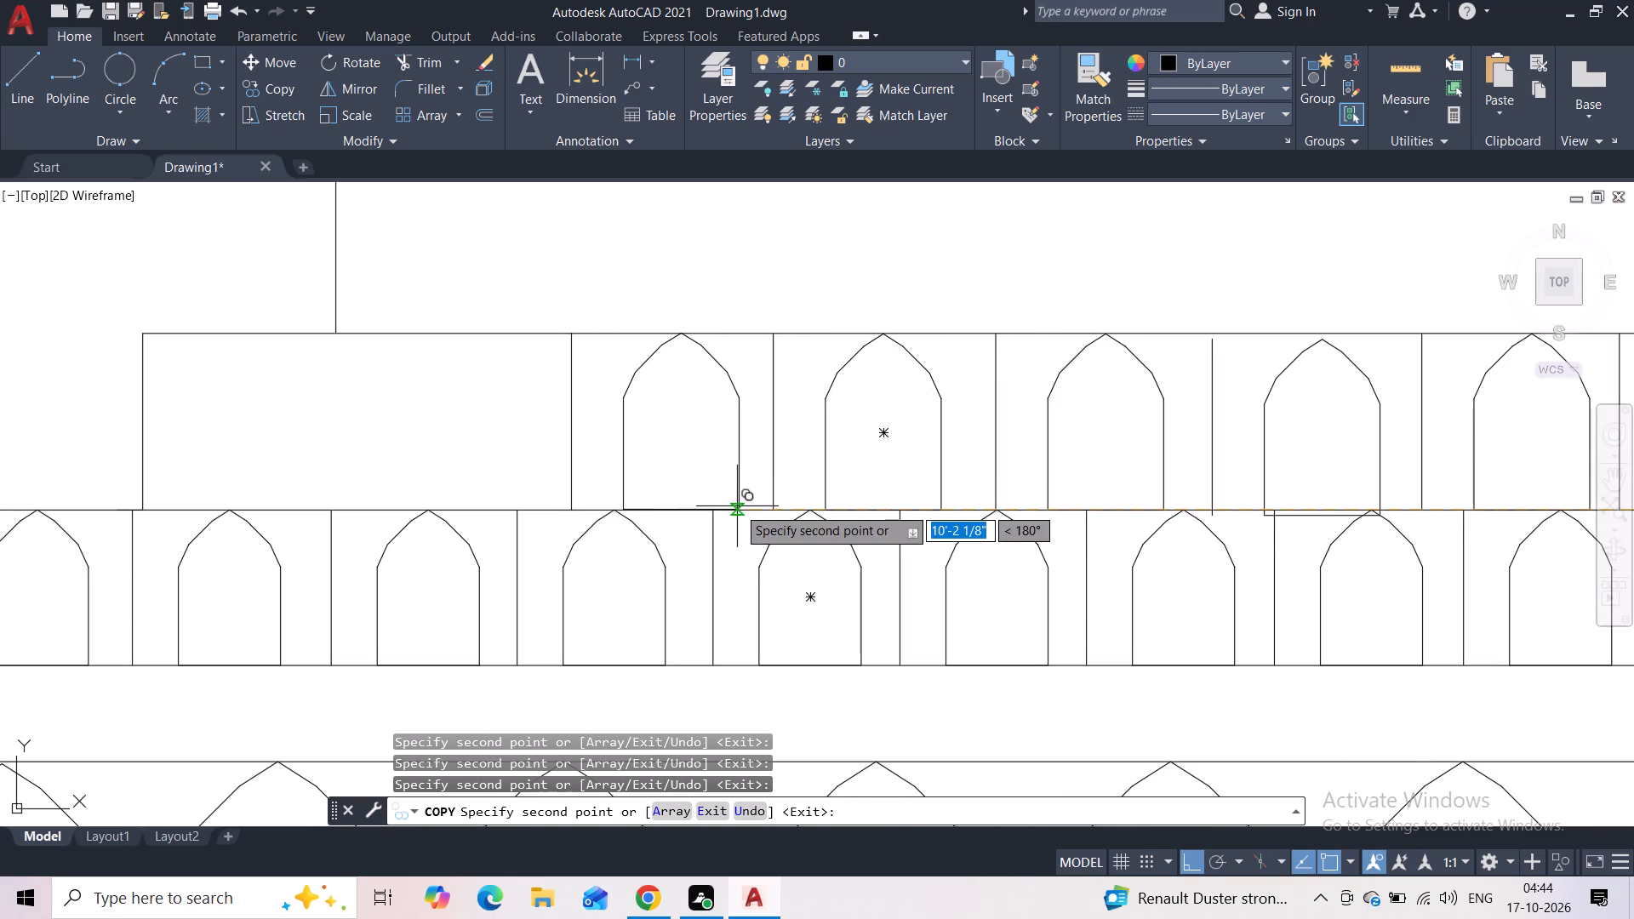
{"action": "left_click", "coordinate": [737, 506]}
{"action": "left_click", "coordinate": [532, 511]}
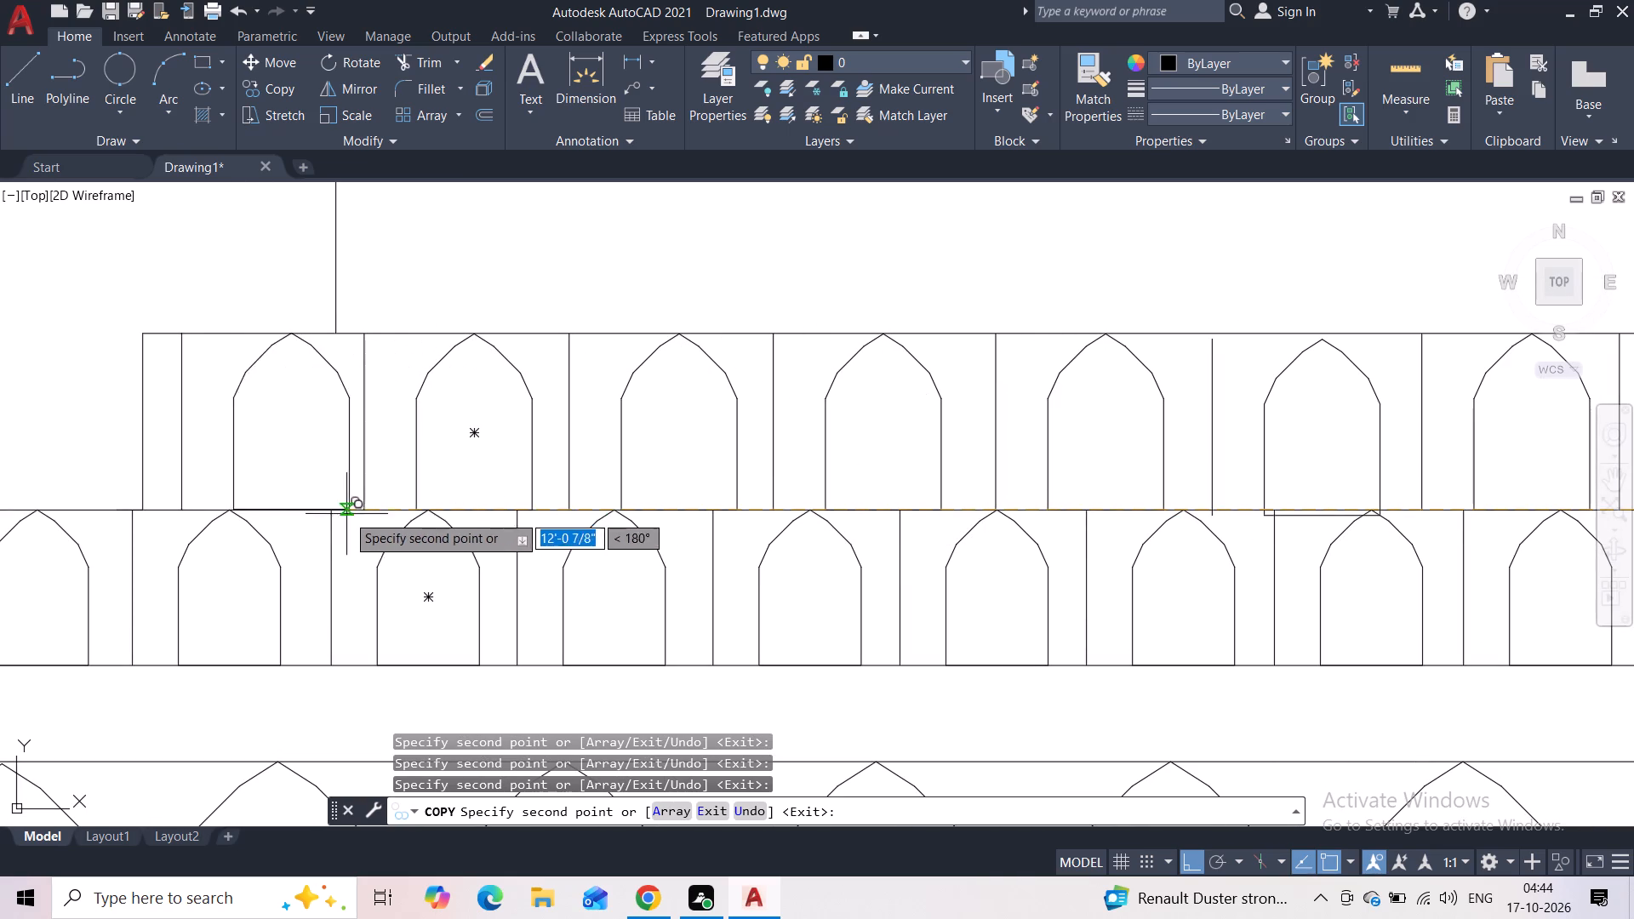
{"action": "left_click", "coordinate": [325, 510]}
{"action": "scroll", "coordinate": [486, 461], "scroll_direction": "down", "scroll_amount": 1}
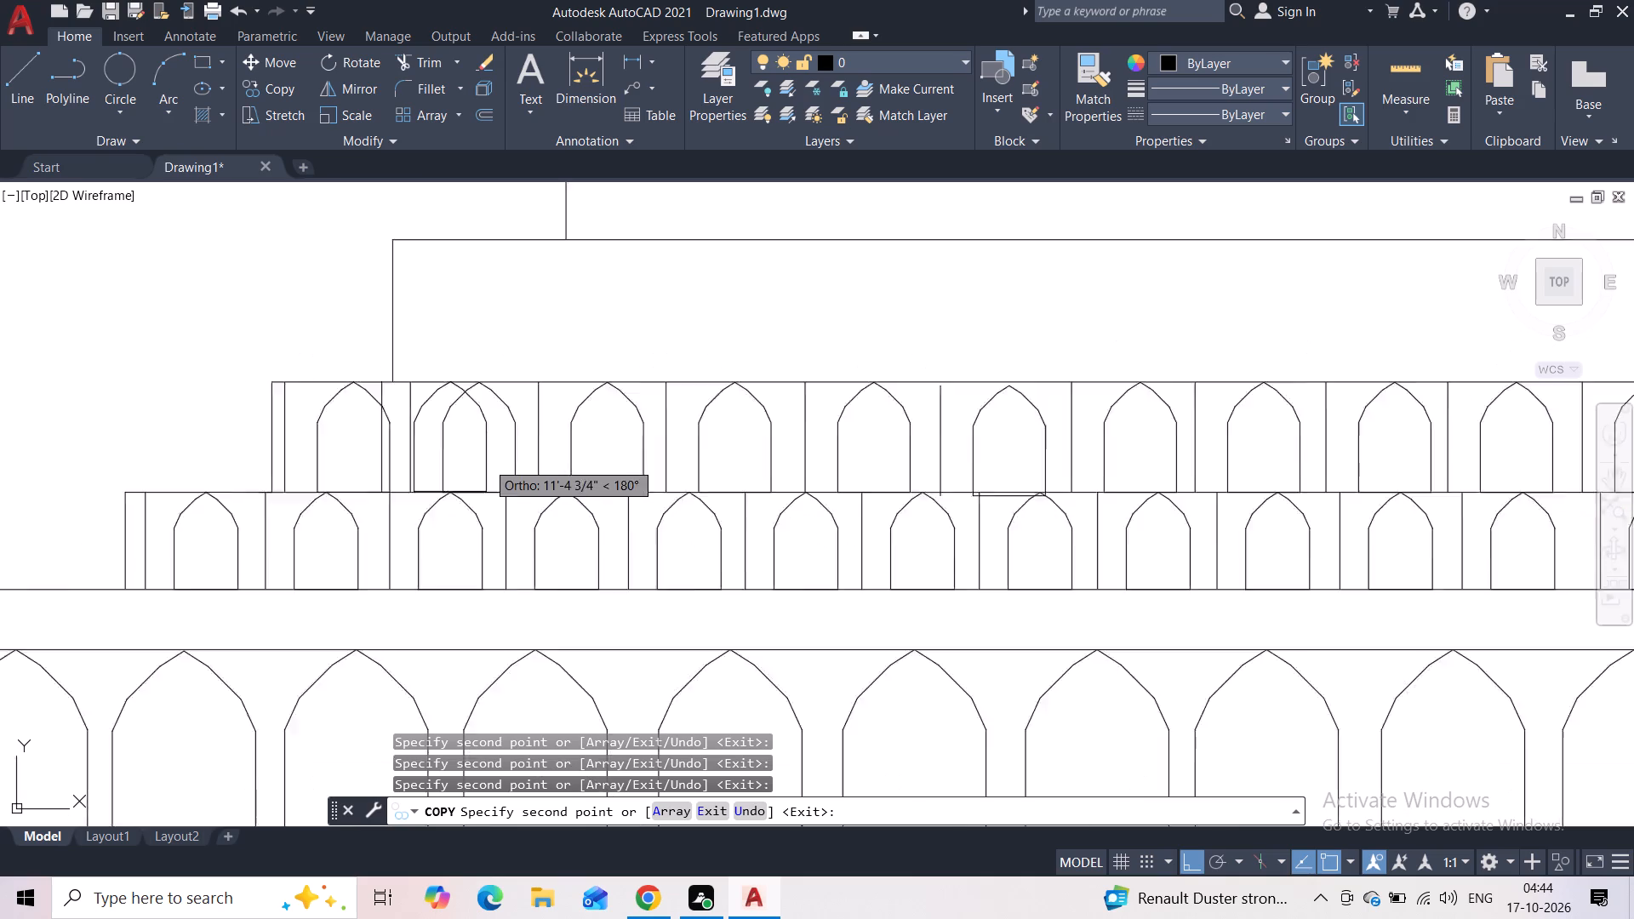
{"action": "scroll", "coordinate": [486, 461], "scroll_direction": "down", "scroll_amount": 1}
{"action": "key", "text": "Escape"}
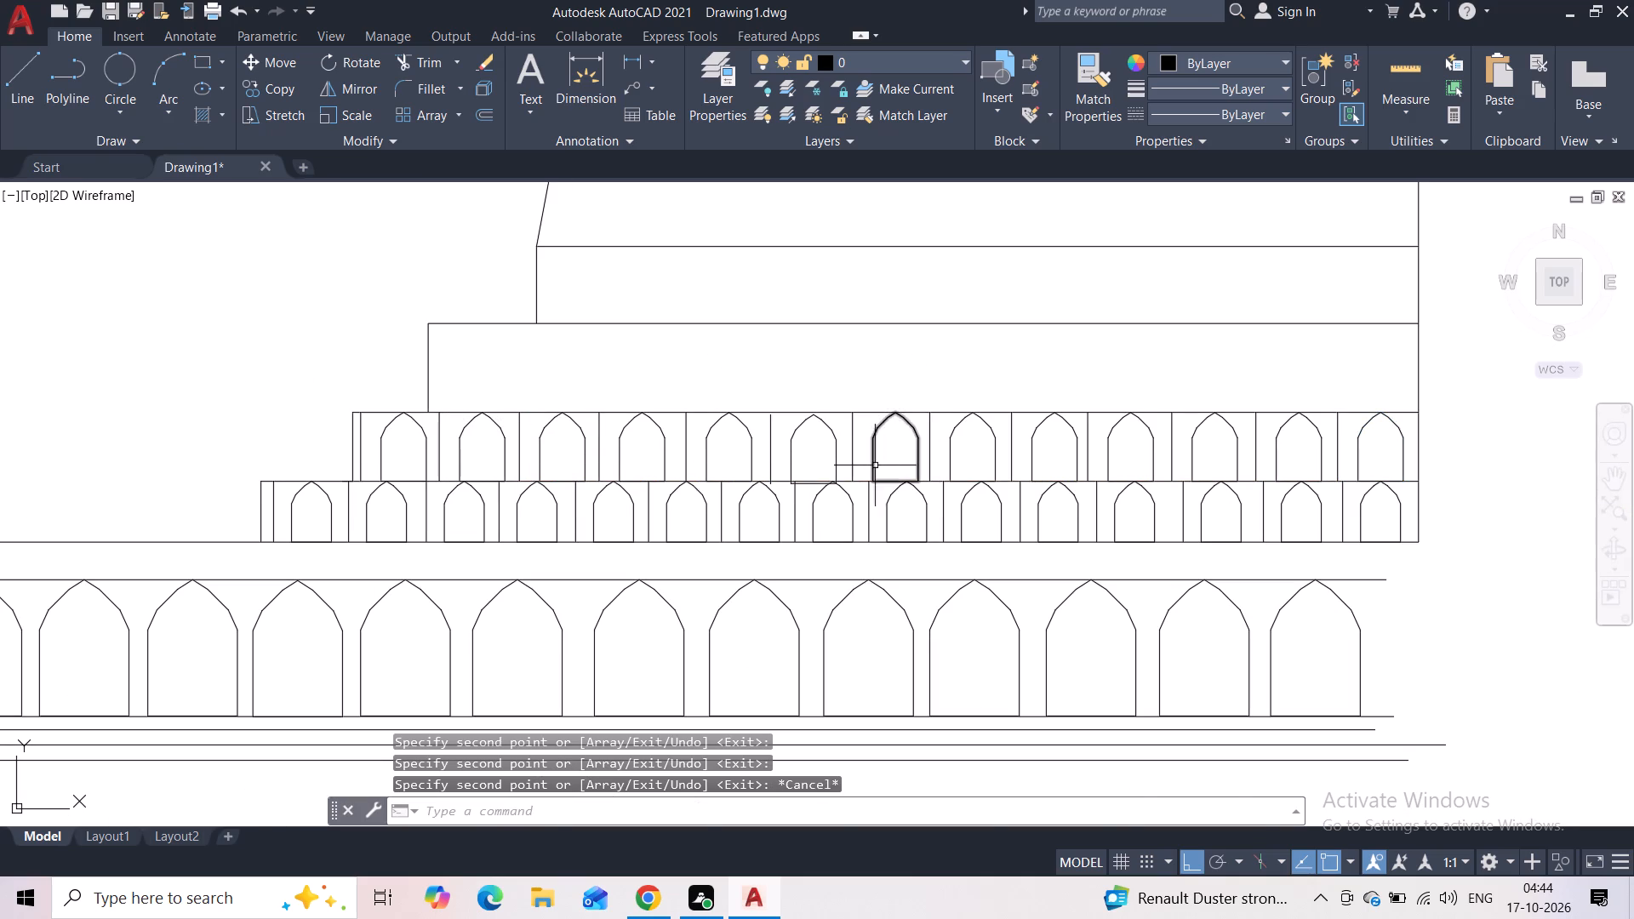
Move the misaligned low arch and its vertical line in the second step's row up so the apex touches the step's top line.
{"action": "scroll", "coordinate": [831, 460], "scroll_direction": "up", "scroll_amount": 2}
{"action": "left_click", "coordinate": [858, 402]}
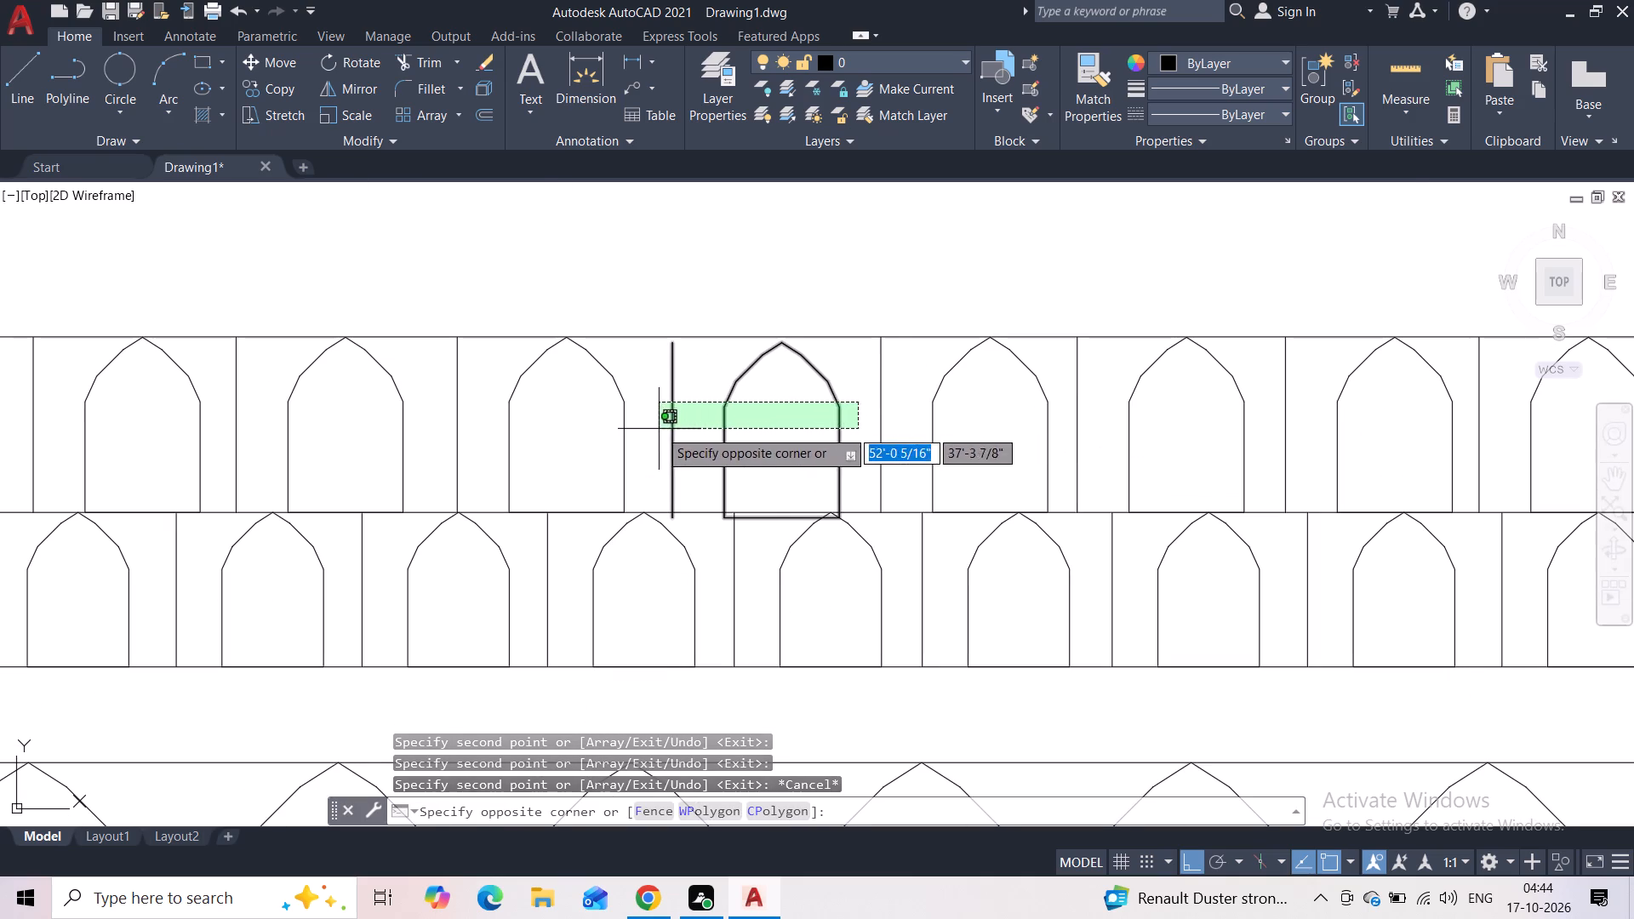
{"action": "left_click", "coordinate": [659, 429]}
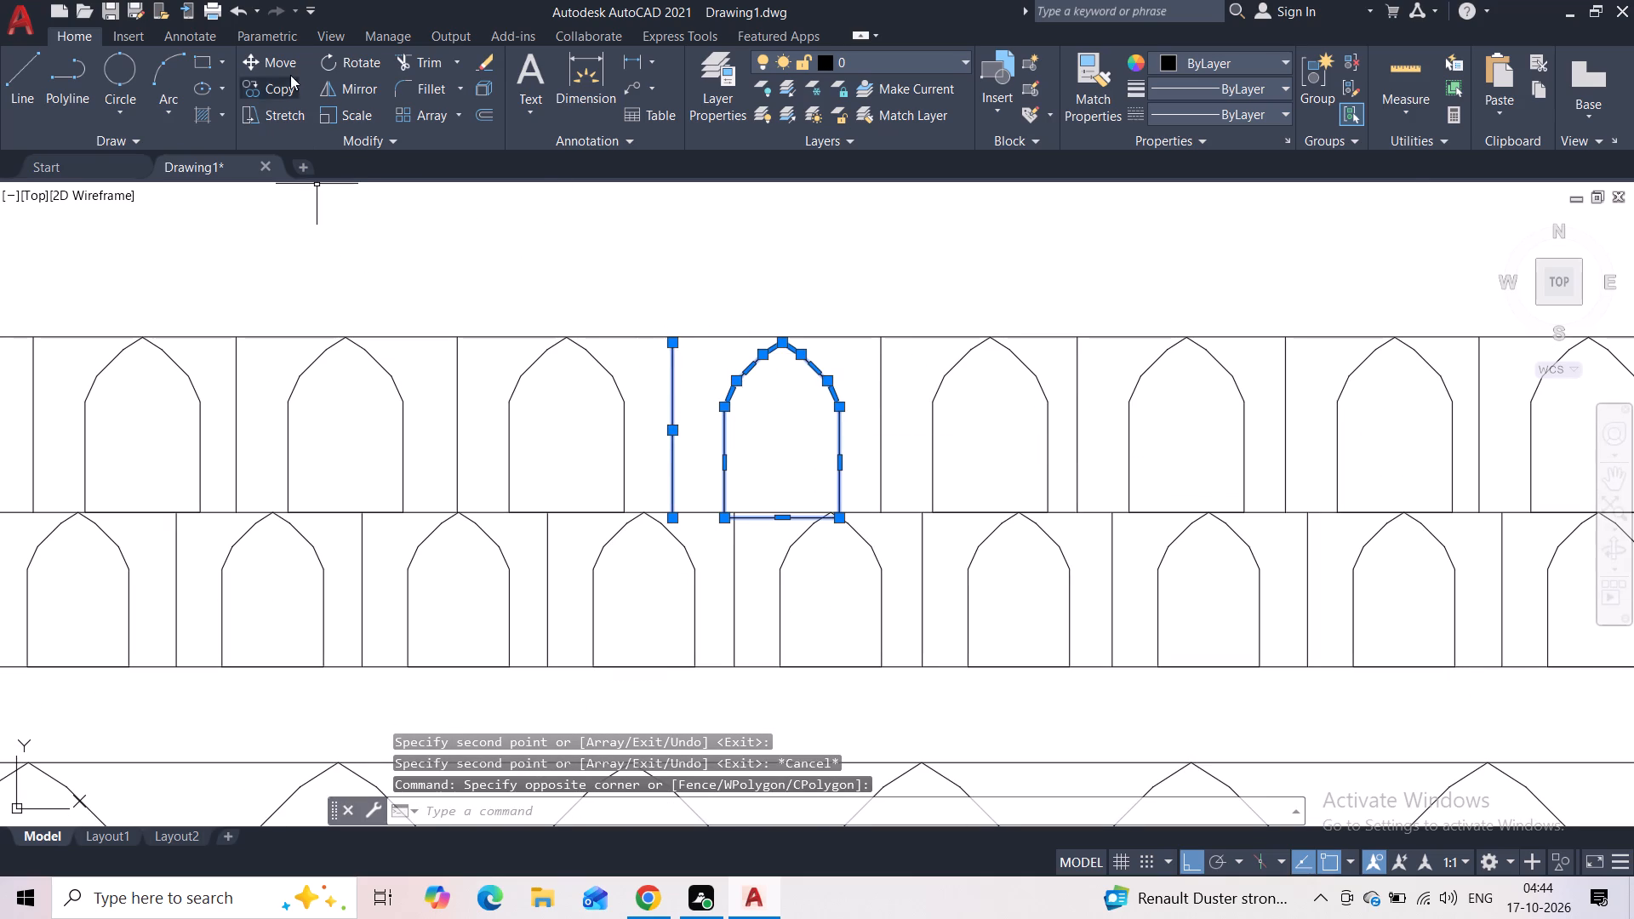
{"action": "left_click", "coordinate": [284, 65]}
{"action": "scroll", "coordinate": [760, 340], "scroll_direction": "up", "scroll_amount": 3}
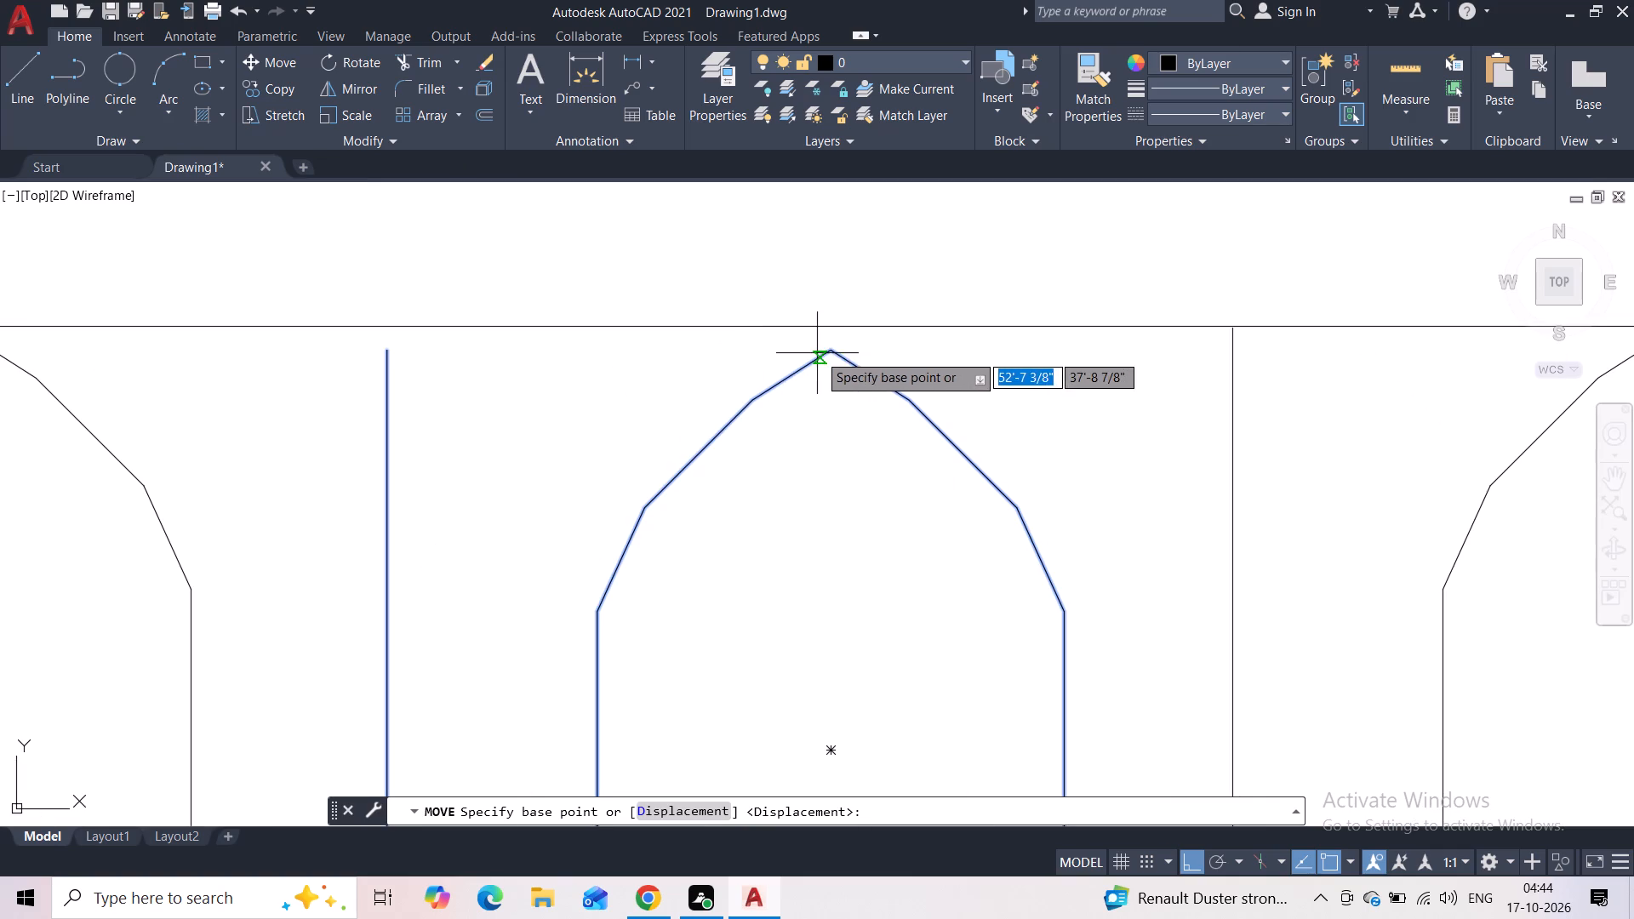
{"action": "left_click", "coordinate": [832, 351]}
{"action": "left_click", "coordinate": [831, 330]}
{"action": "key", "text": "Escape"}
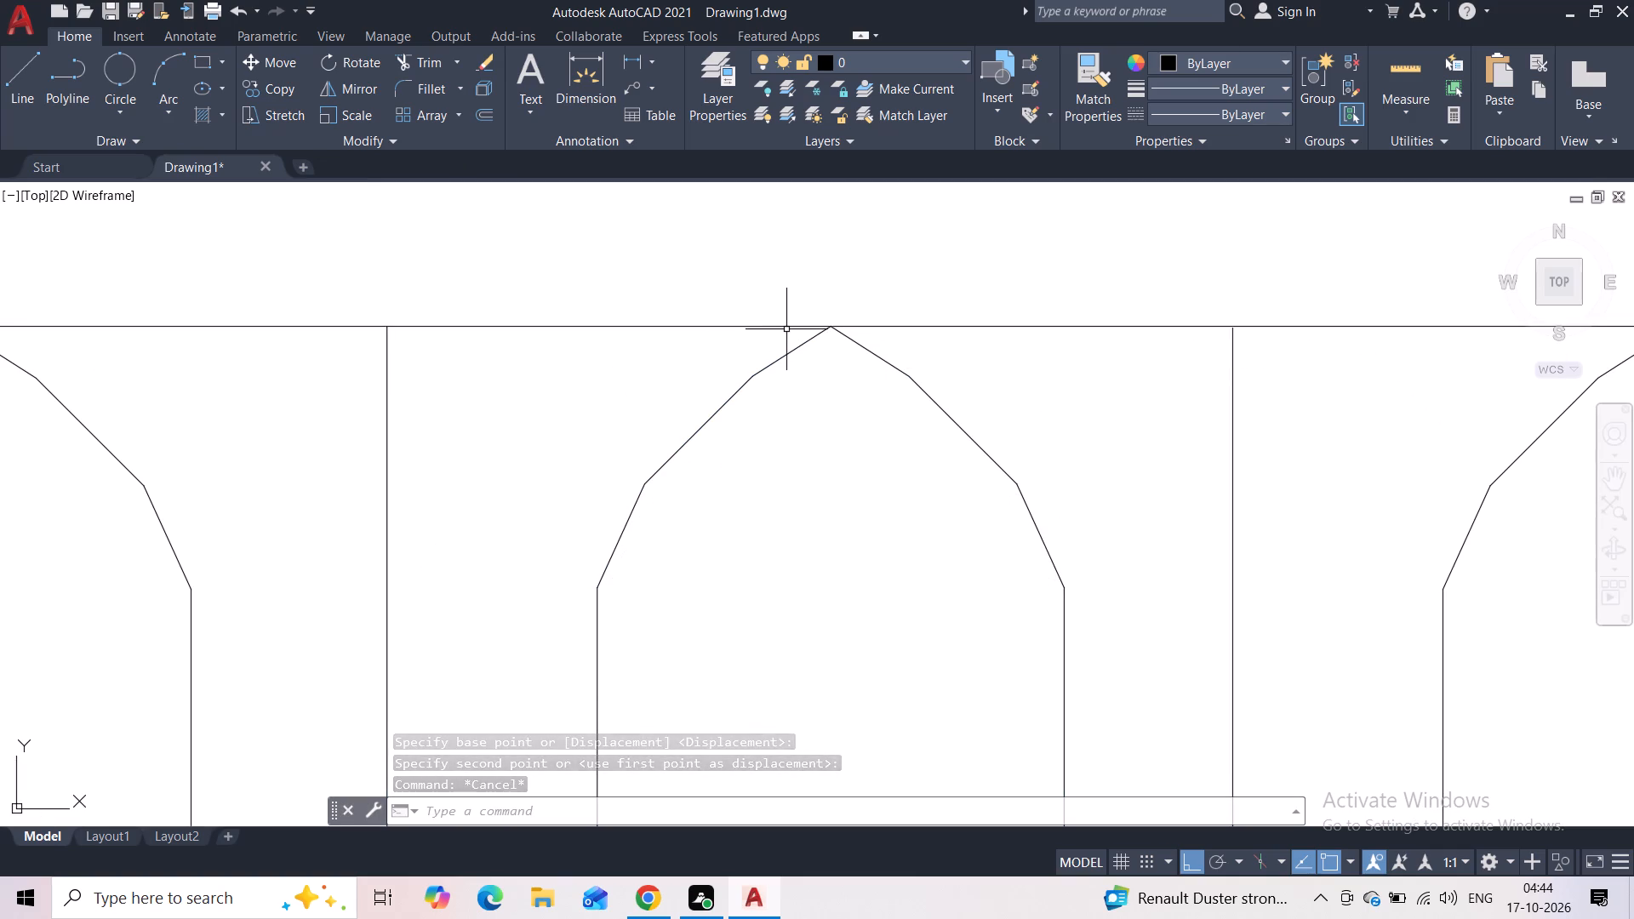
Copy the outermost arch and vertical line of the second step up to the third step with Ortho off, placing the apex on its top line.
{"action": "scroll", "coordinate": [746, 236], "scroll_direction": "down", "scroll_amount": 4}
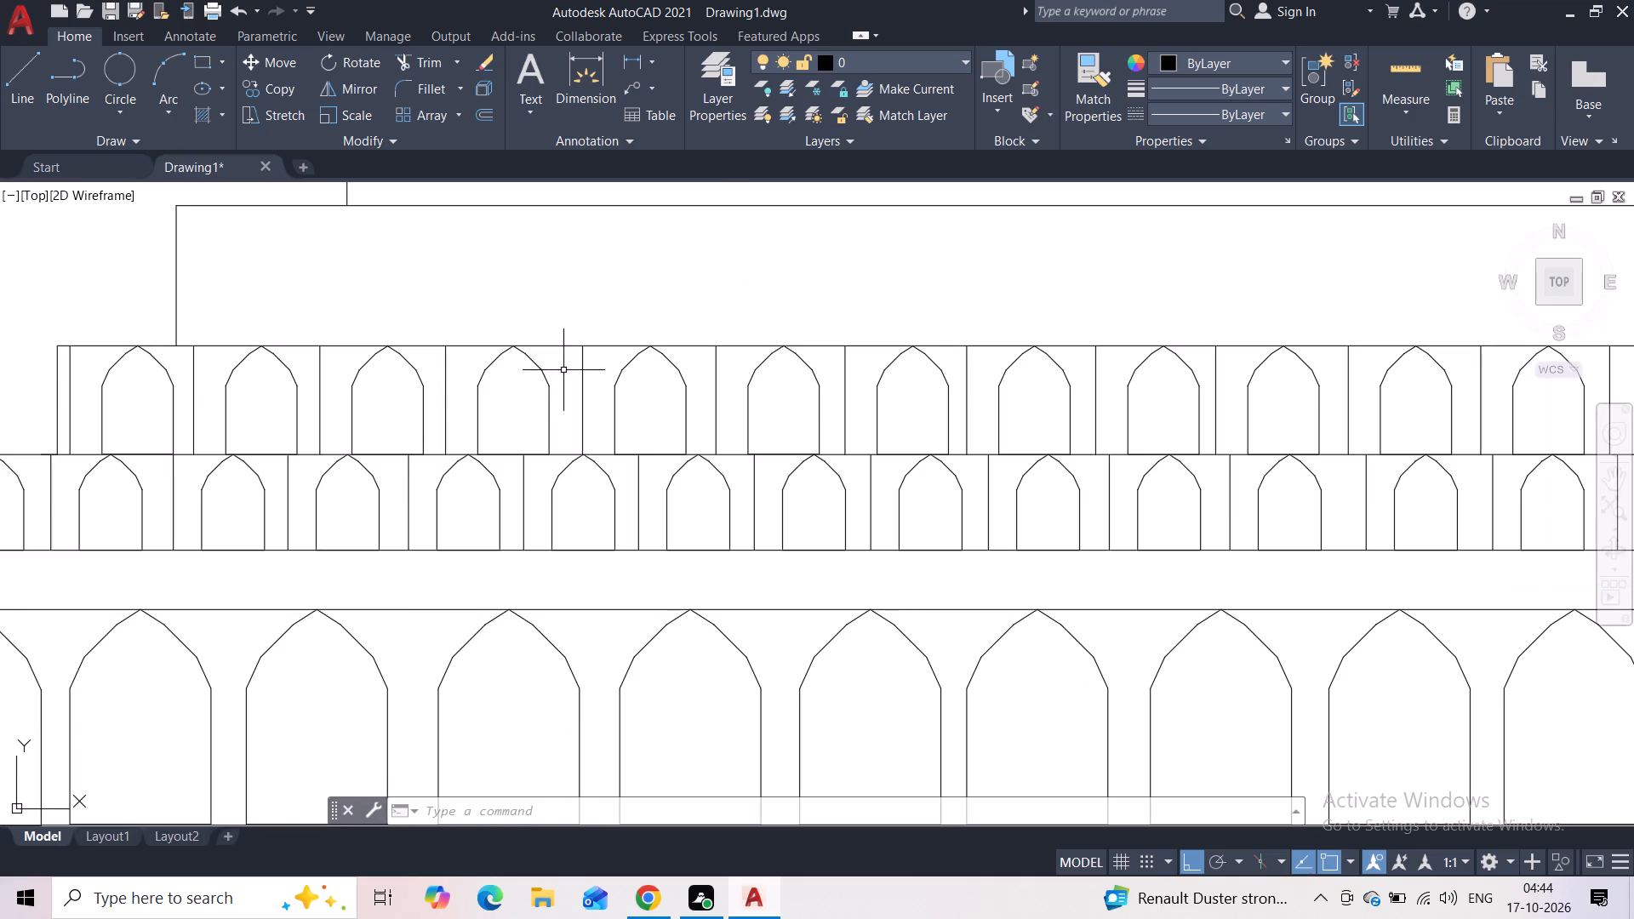
{"action": "scroll", "coordinate": [555, 386], "scroll_direction": "down", "scroll_amount": 1}
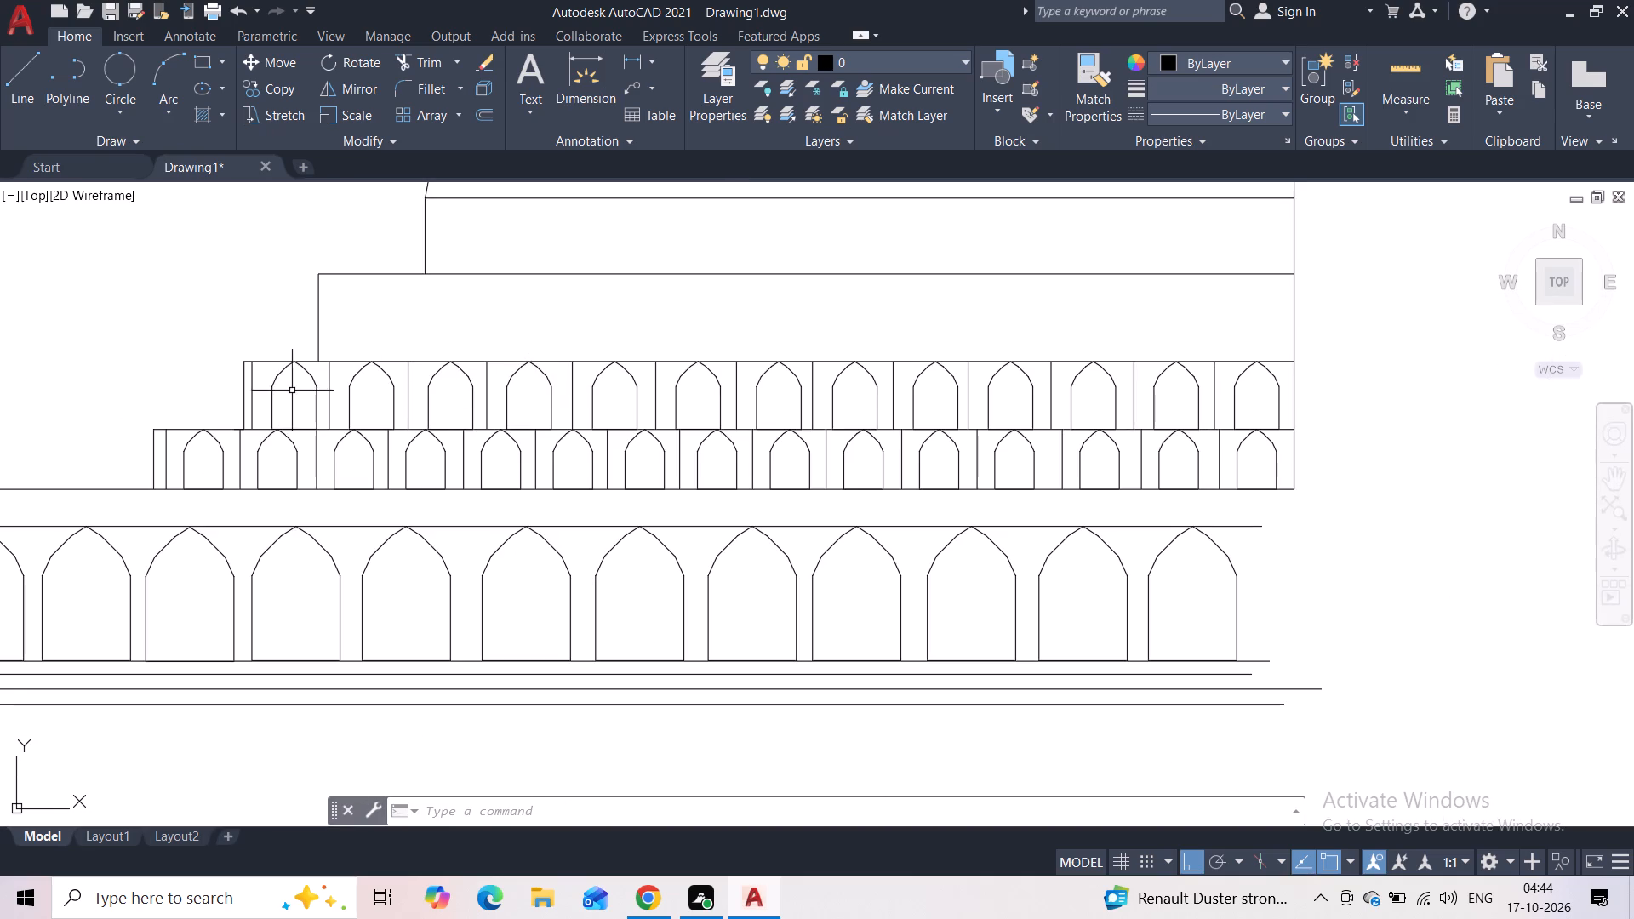
{"action": "left_click", "coordinate": [314, 374]}
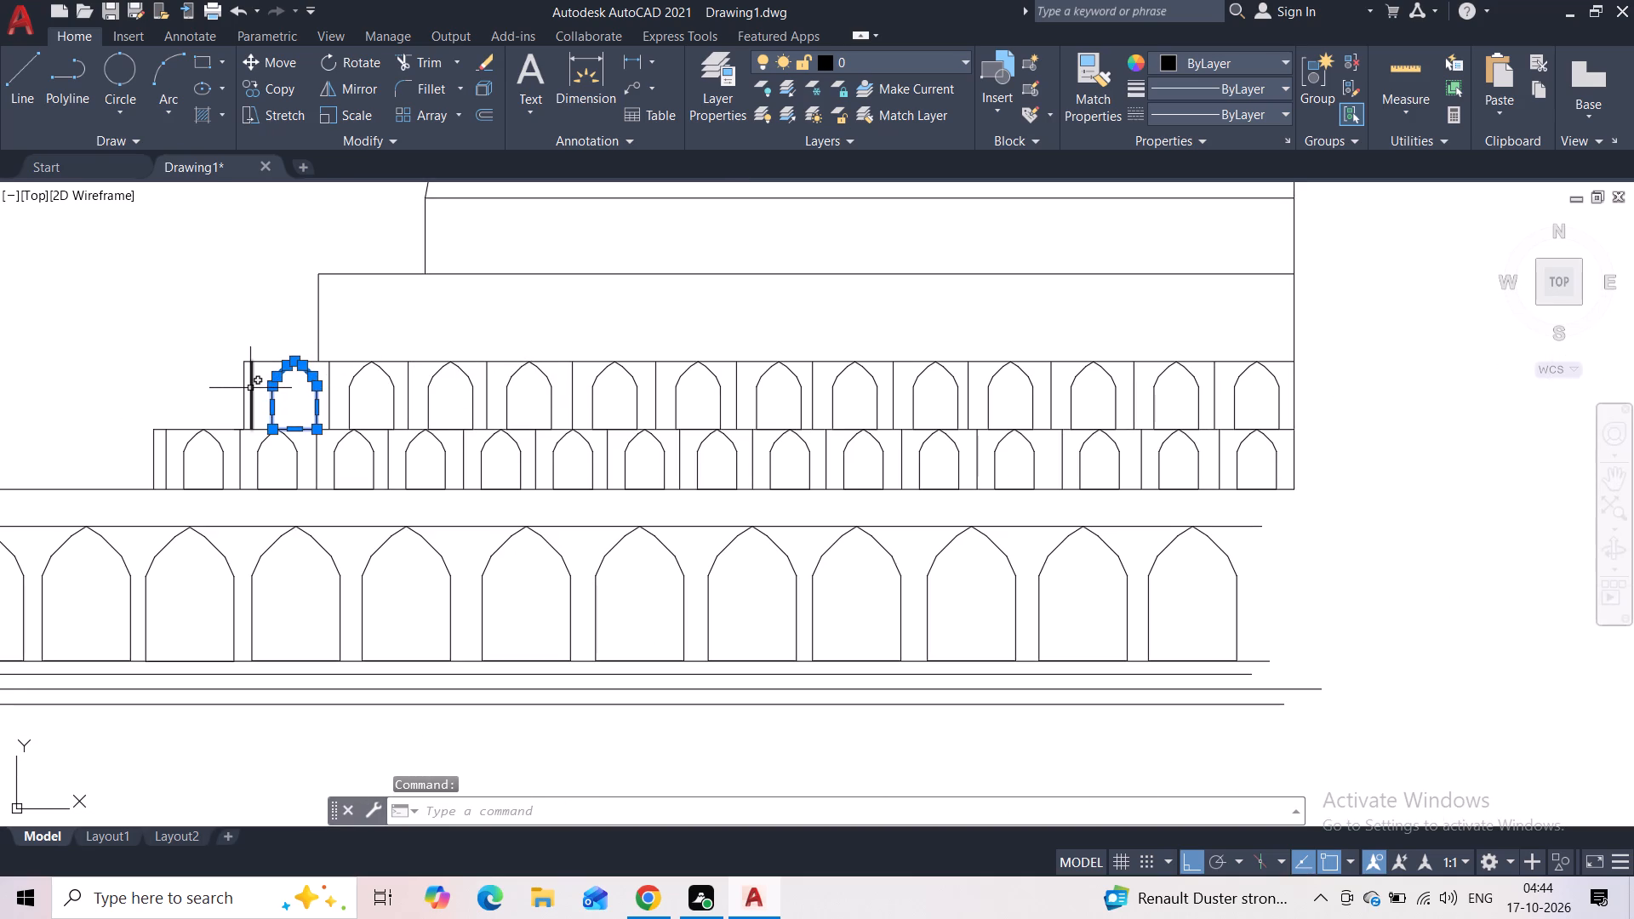
{"action": "left_click", "coordinate": [250, 388]}
{"action": "left_click", "coordinate": [272, 93]}
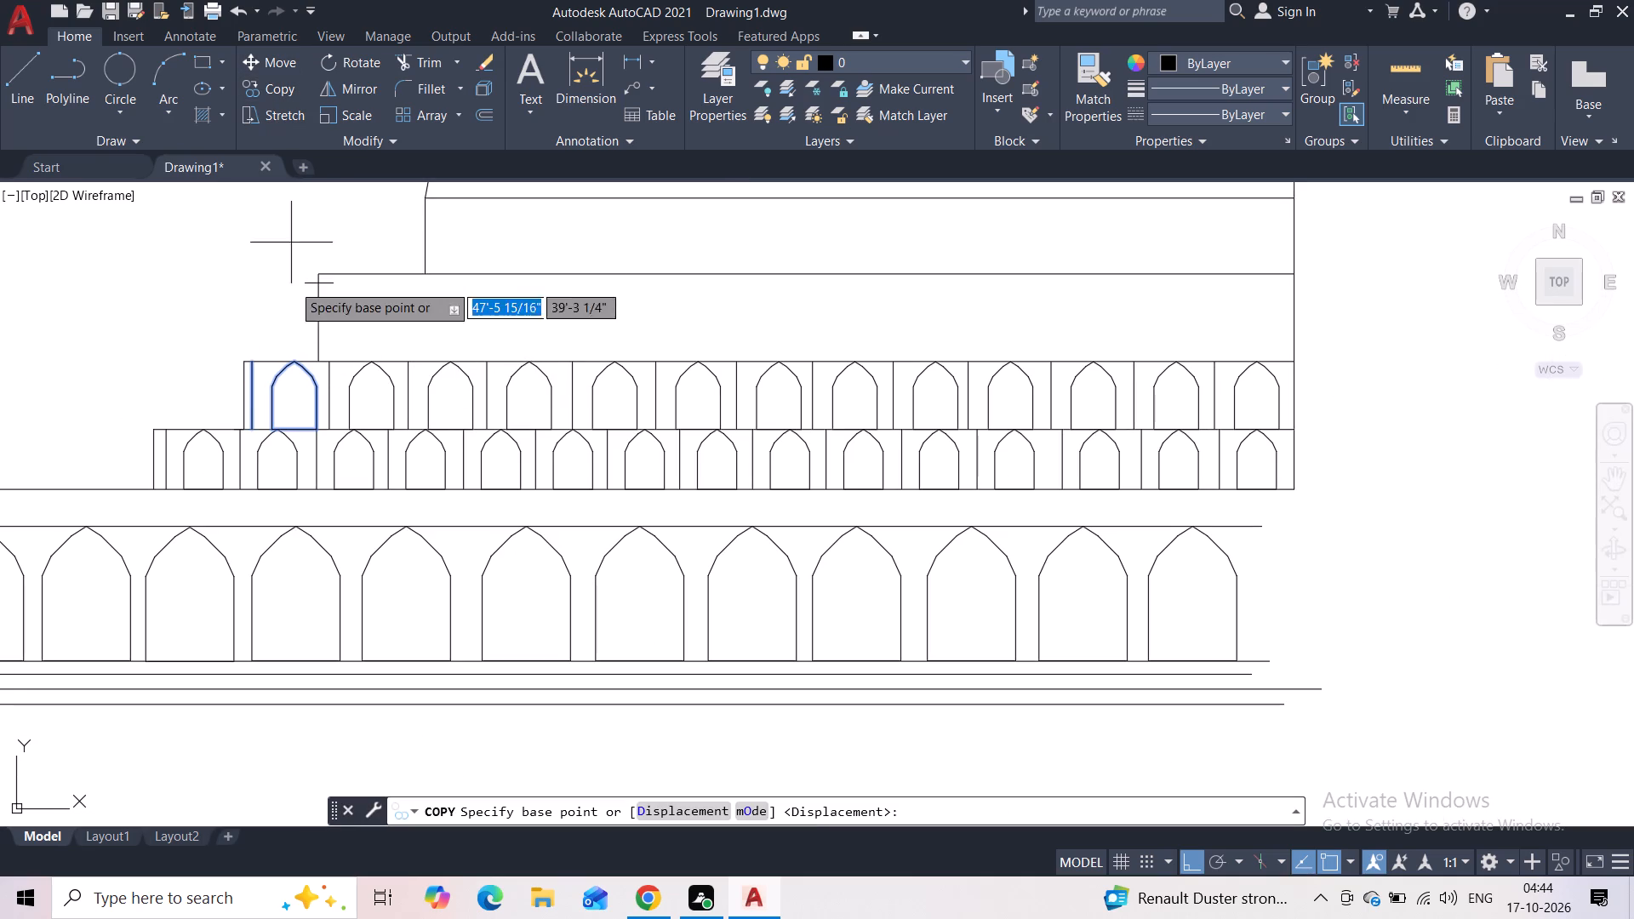
{"action": "left_click", "coordinate": [296, 355]}
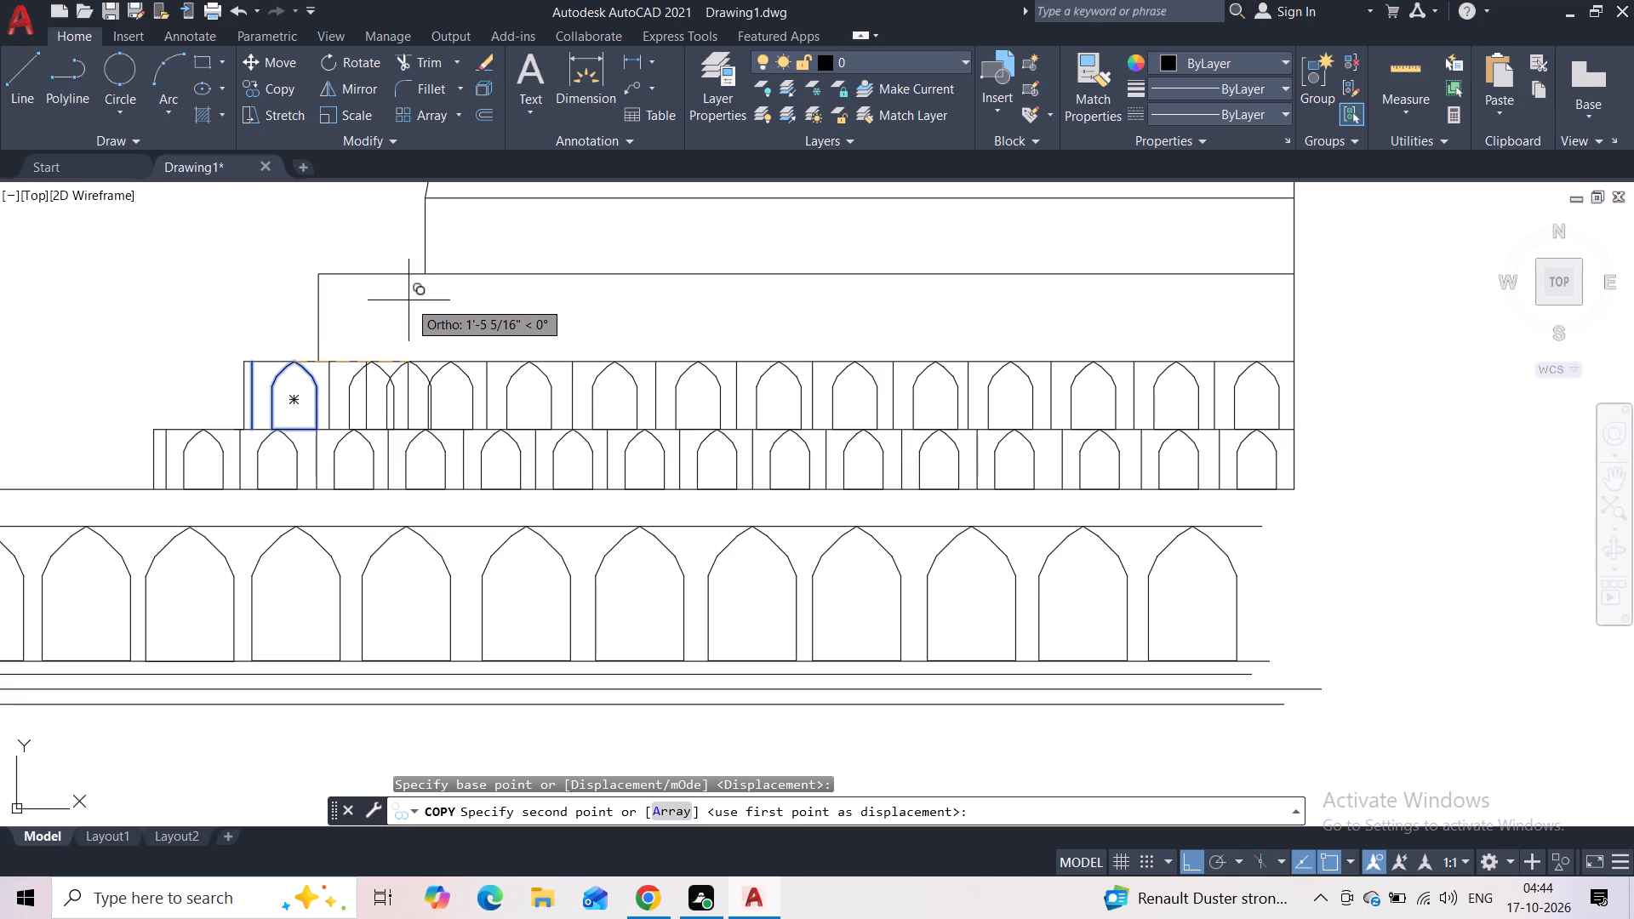
{"action": "key", "text": "super+p"}
{"action": "key", "text": "Escape"}
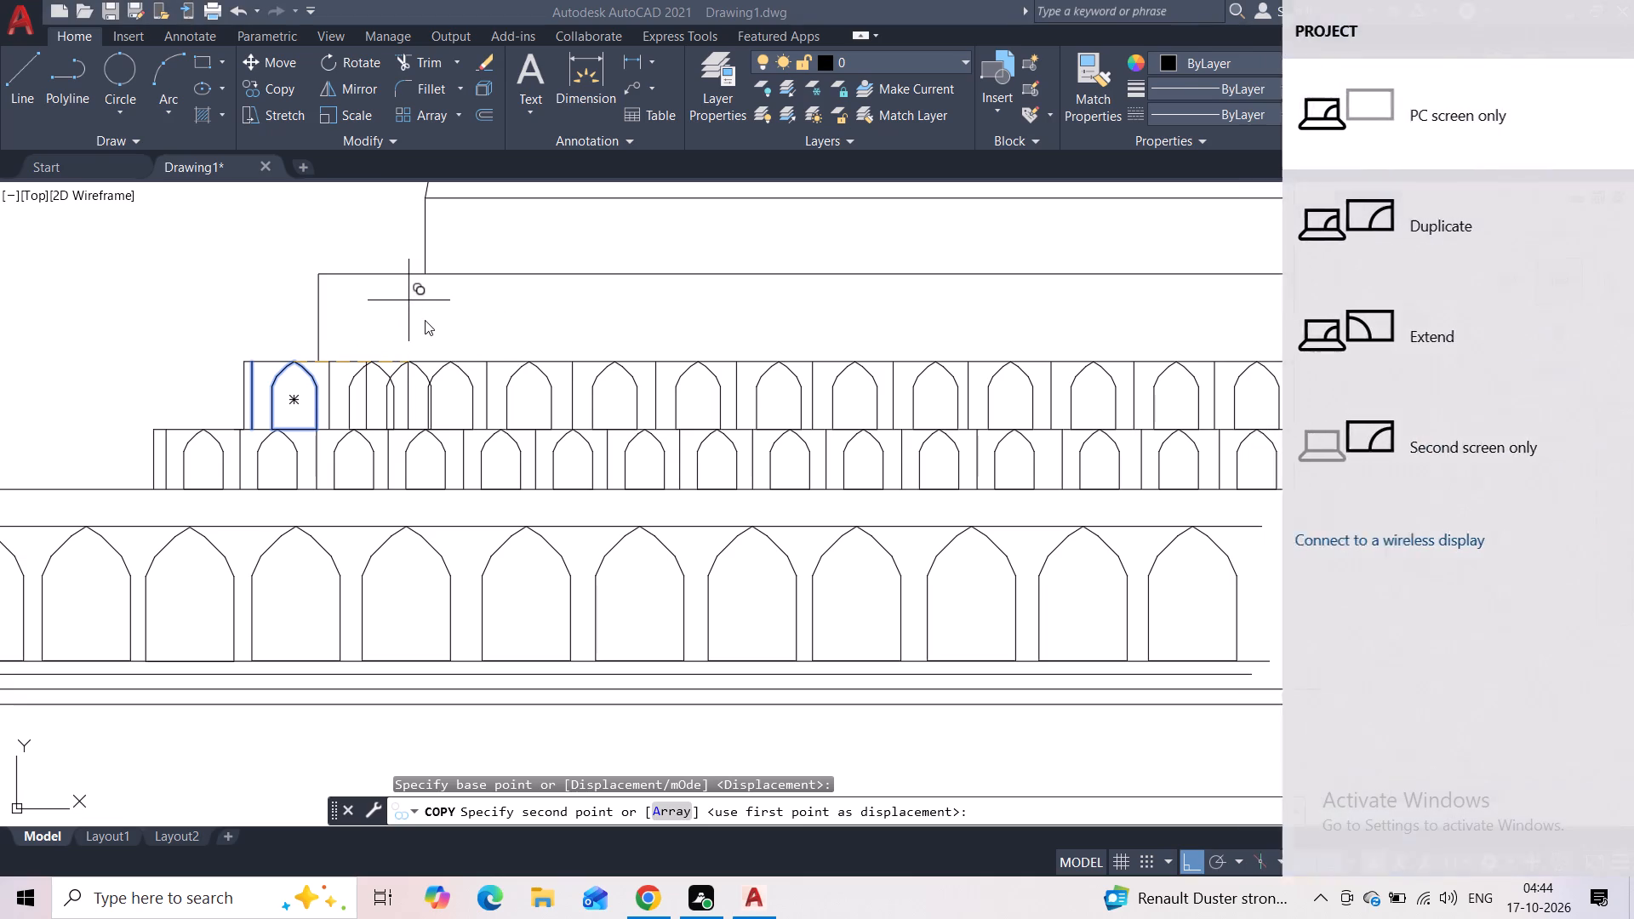
{"action": "key", "text": "Escape"}
{"action": "left_click", "coordinate": [358, 328]}
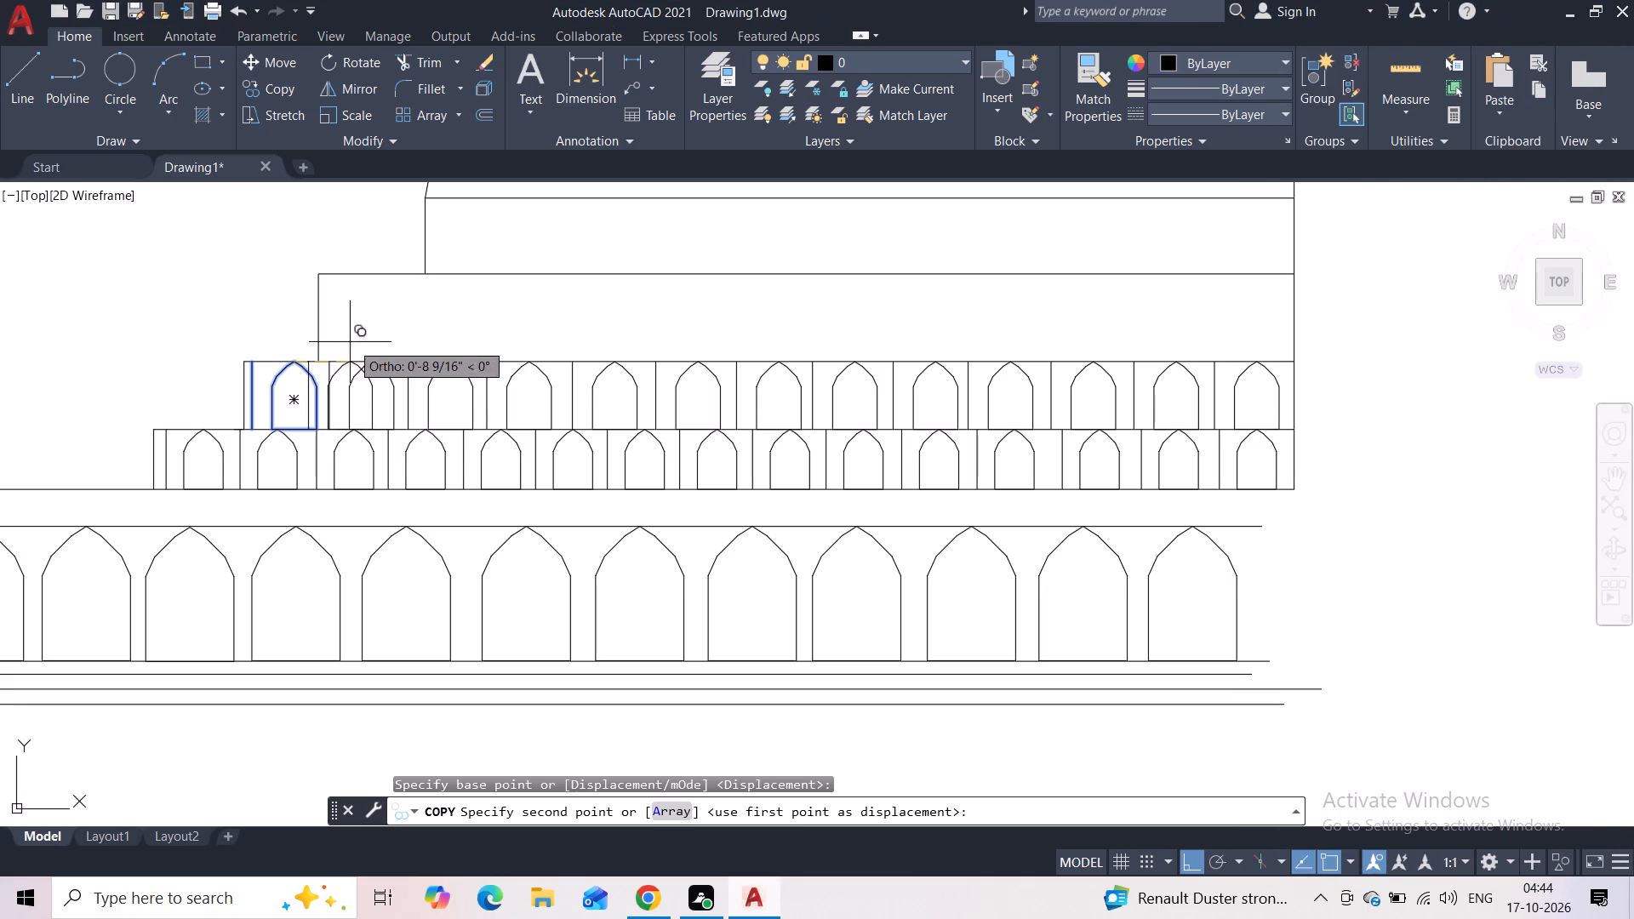
{"action": "key", "text": "F9"}
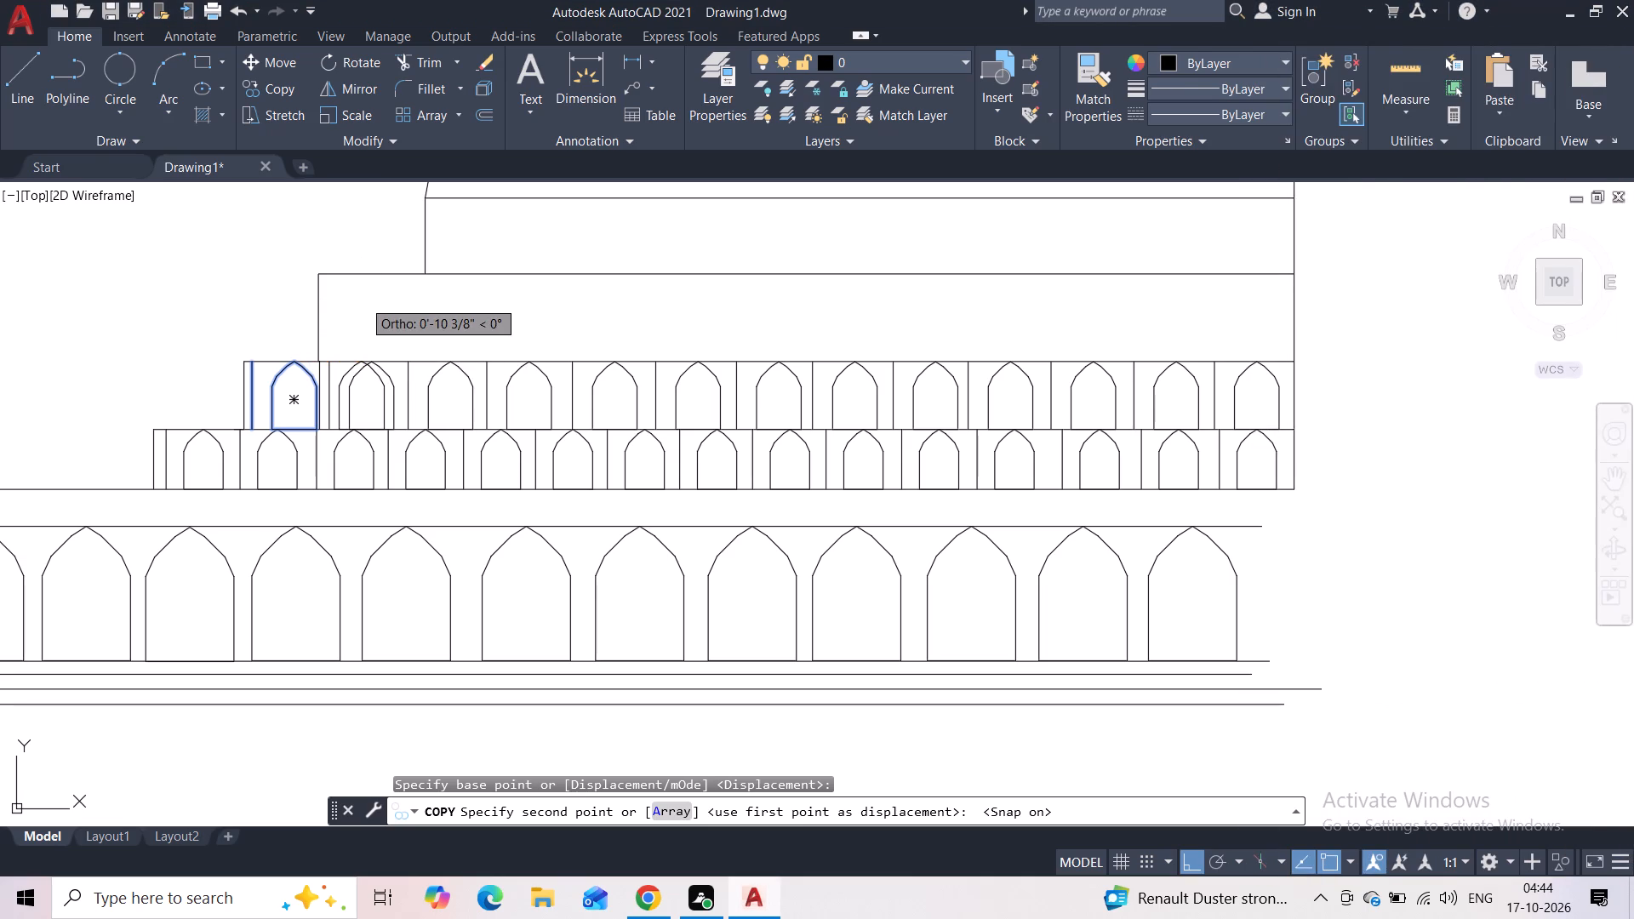
{"action": "key", "text": "F8"}
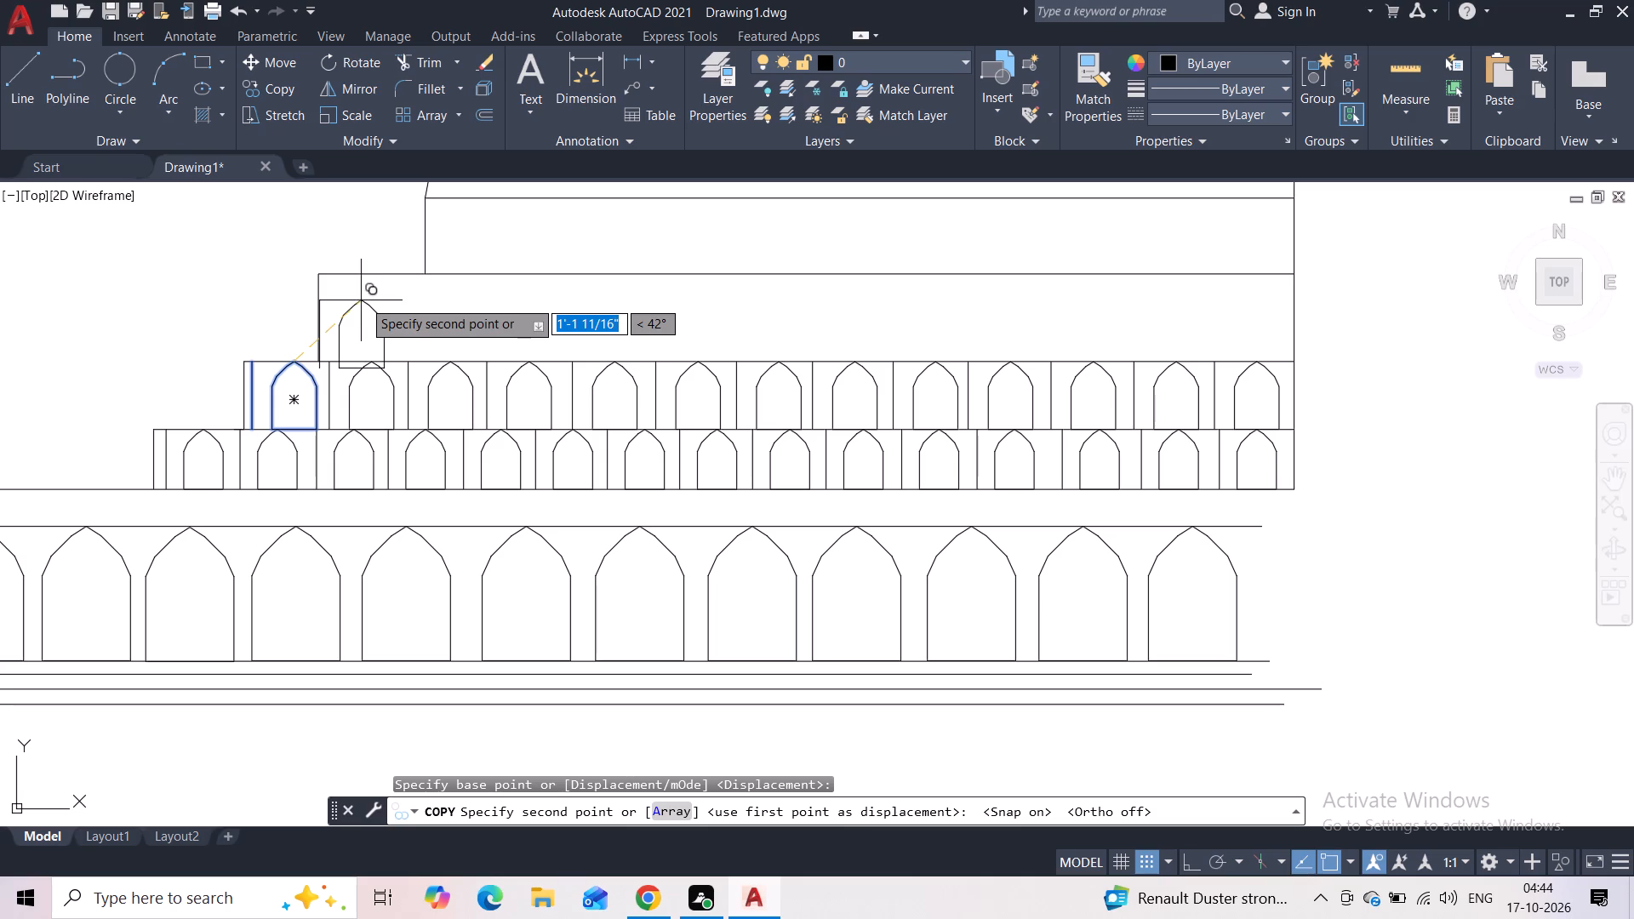
{"action": "scroll", "coordinate": [378, 307], "scroll_direction": "up", "scroll_amount": 1}
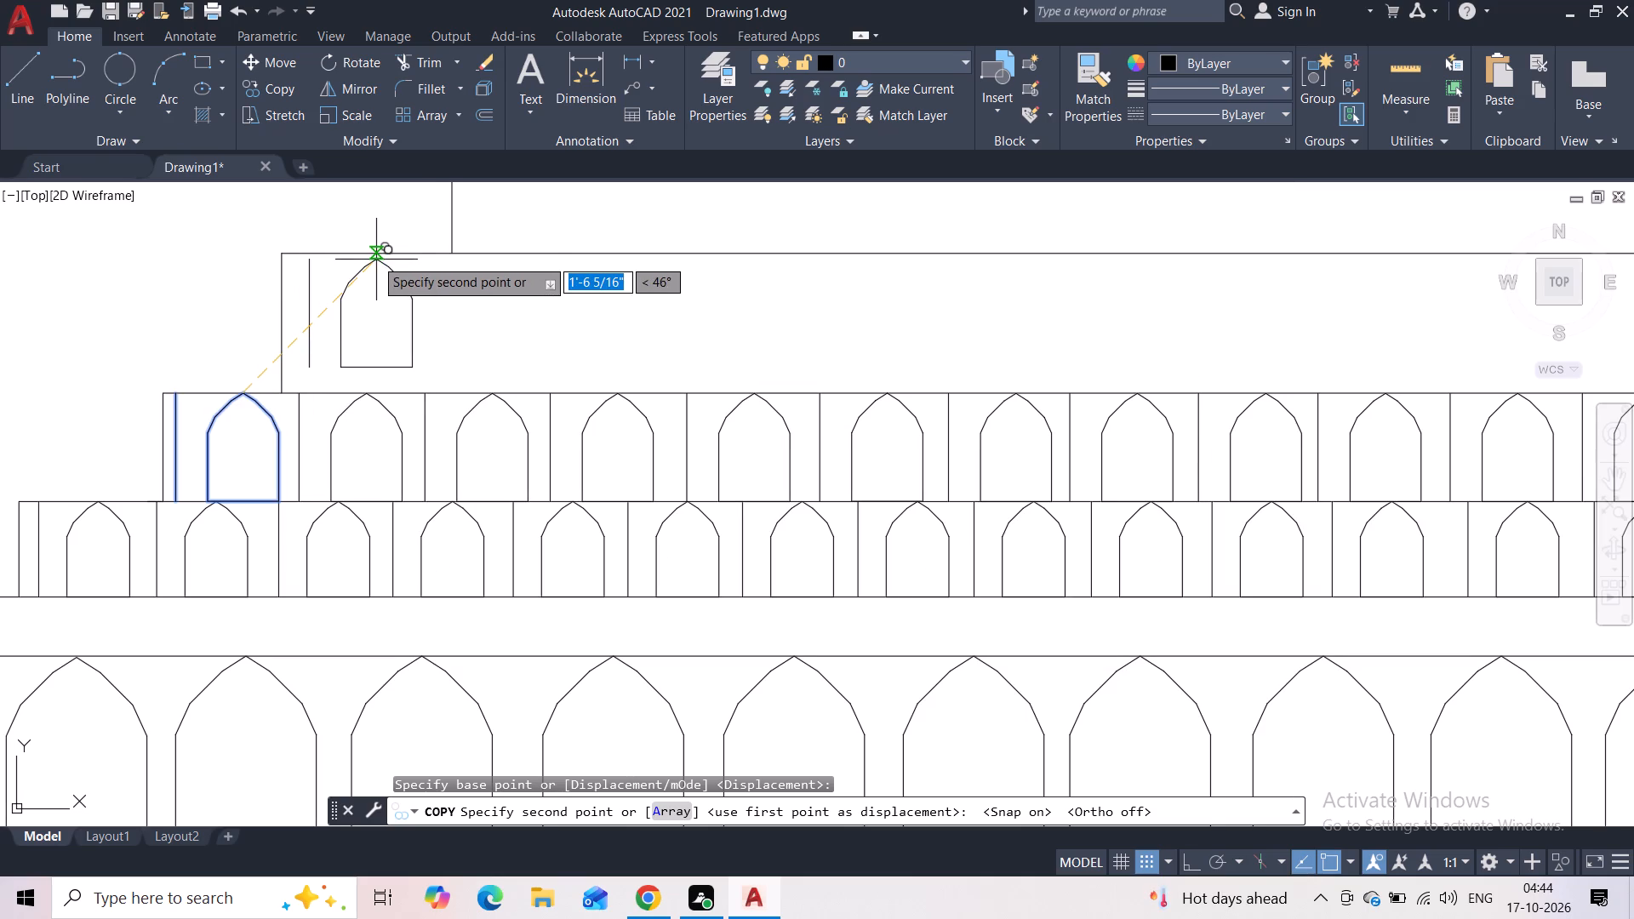
{"action": "scroll", "coordinate": [377, 249], "scroll_direction": "up", "scroll_amount": 3}
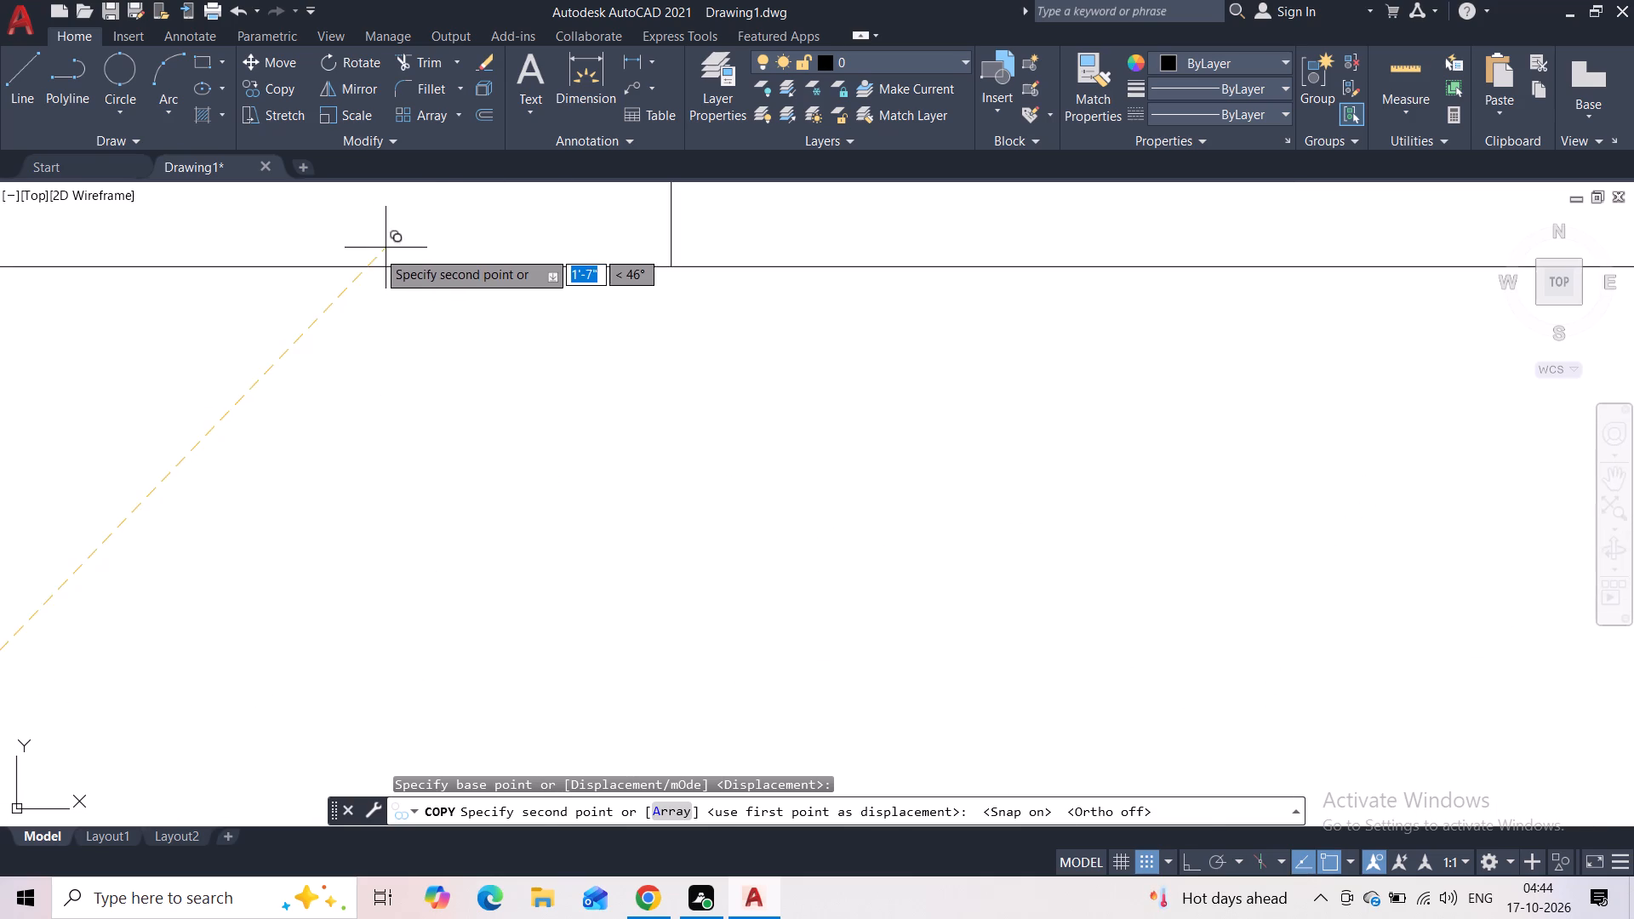
{"action": "left_click", "coordinate": [375, 271]}
{"action": "key", "text": "Escape"}
Scale up the third step's arch and vertical line slightly, using the arch's apex as the base point.
{"action": "scroll", "coordinate": [470, 279], "scroll_direction": "down", "scroll_amount": 3}
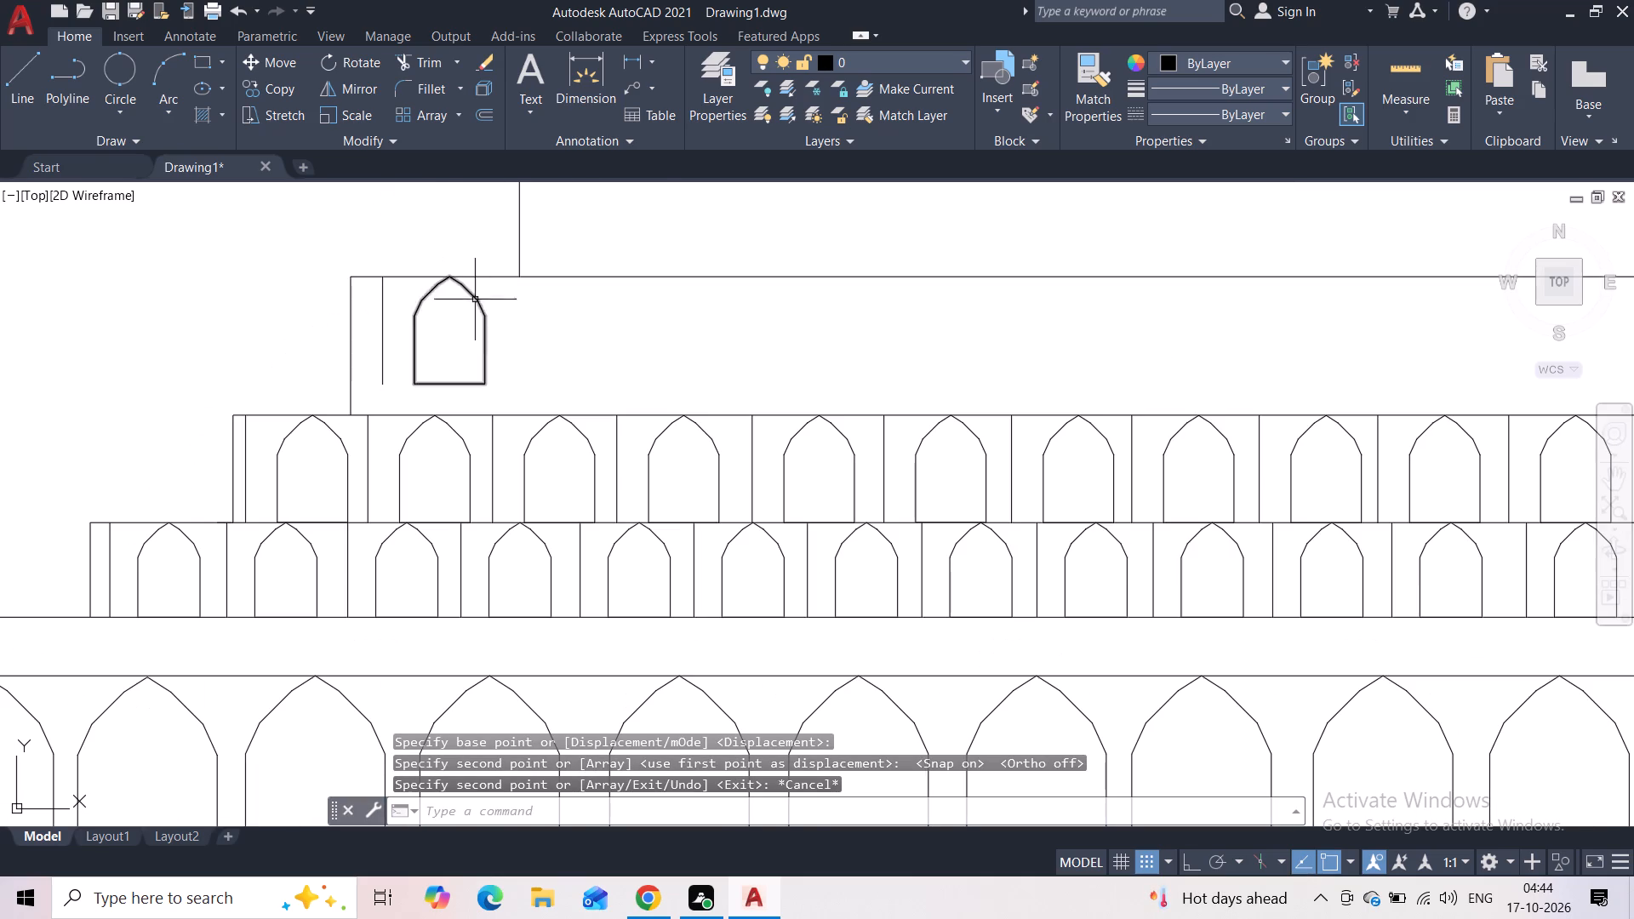
{"action": "left_click", "coordinate": [495, 321]}
{"action": "left_click", "coordinate": [340, 327]}
{"action": "key", "text": "Escape"}
{"action": "left_click", "coordinate": [507, 313]}
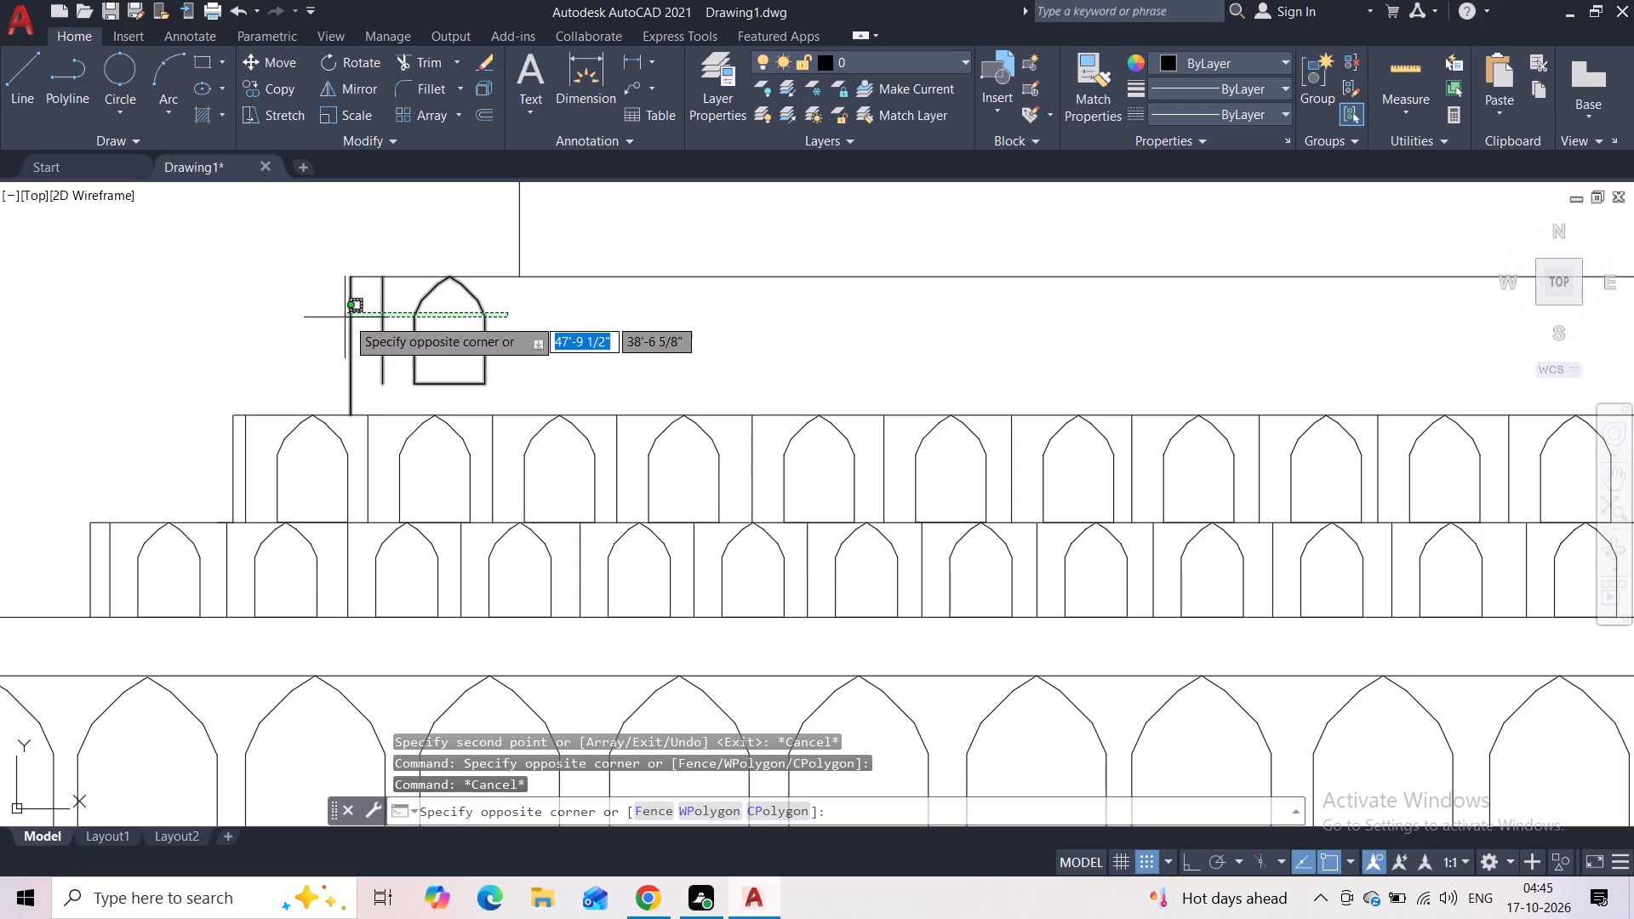
{"action": "left_click", "coordinate": [374, 327]}
{"action": "left_click", "coordinate": [351, 106]}
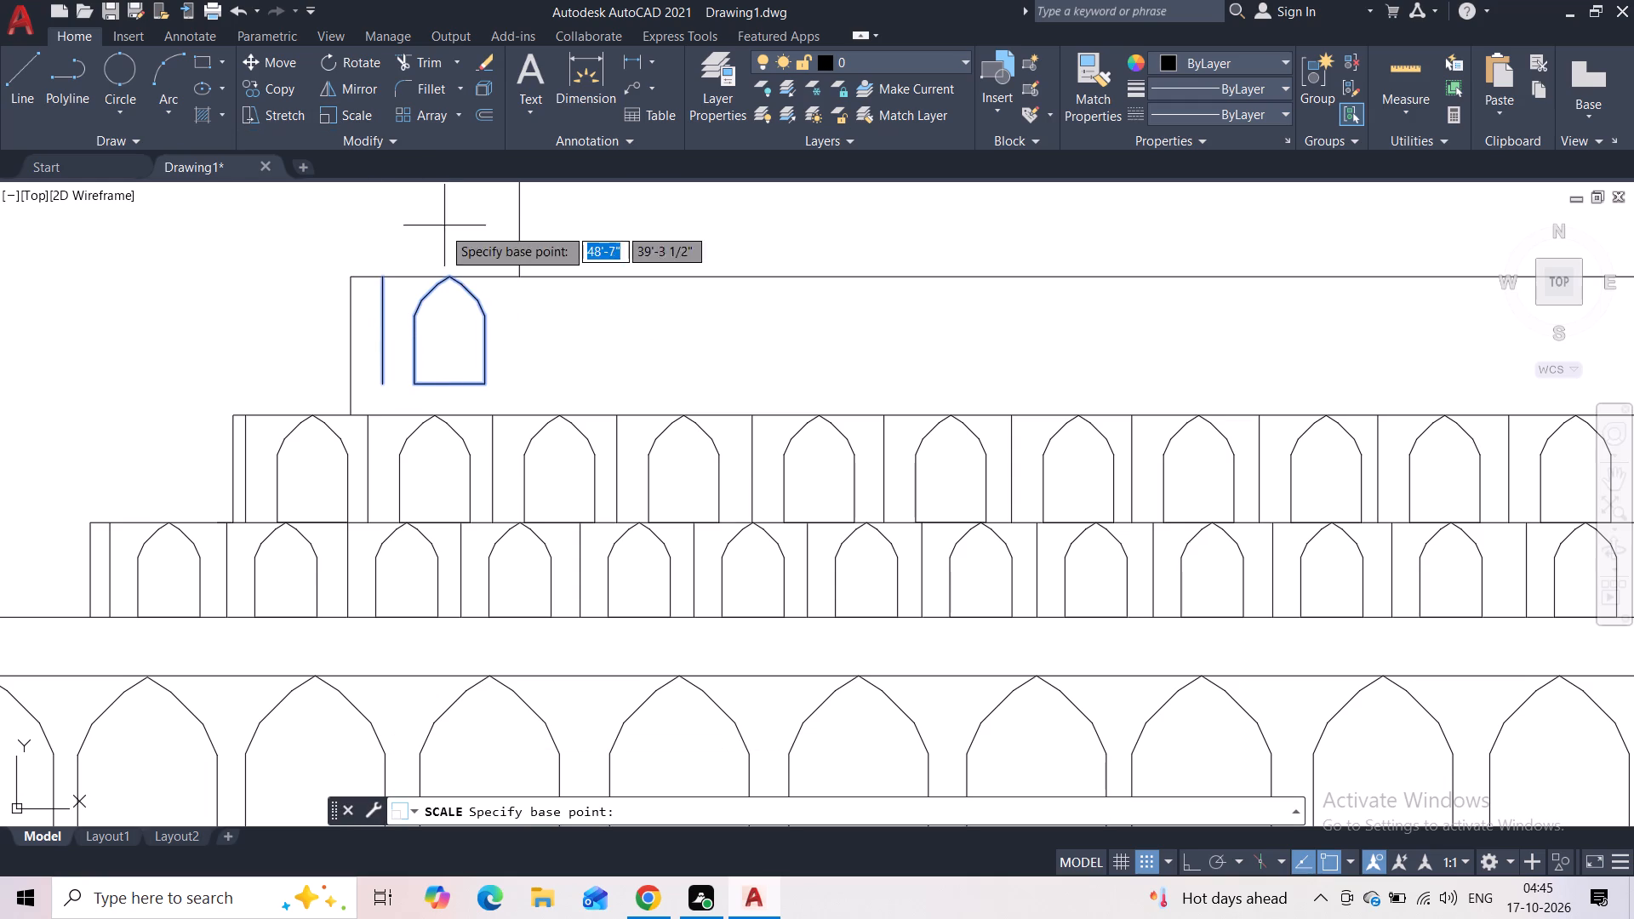
{"action": "left_click", "coordinate": [449, 273]}
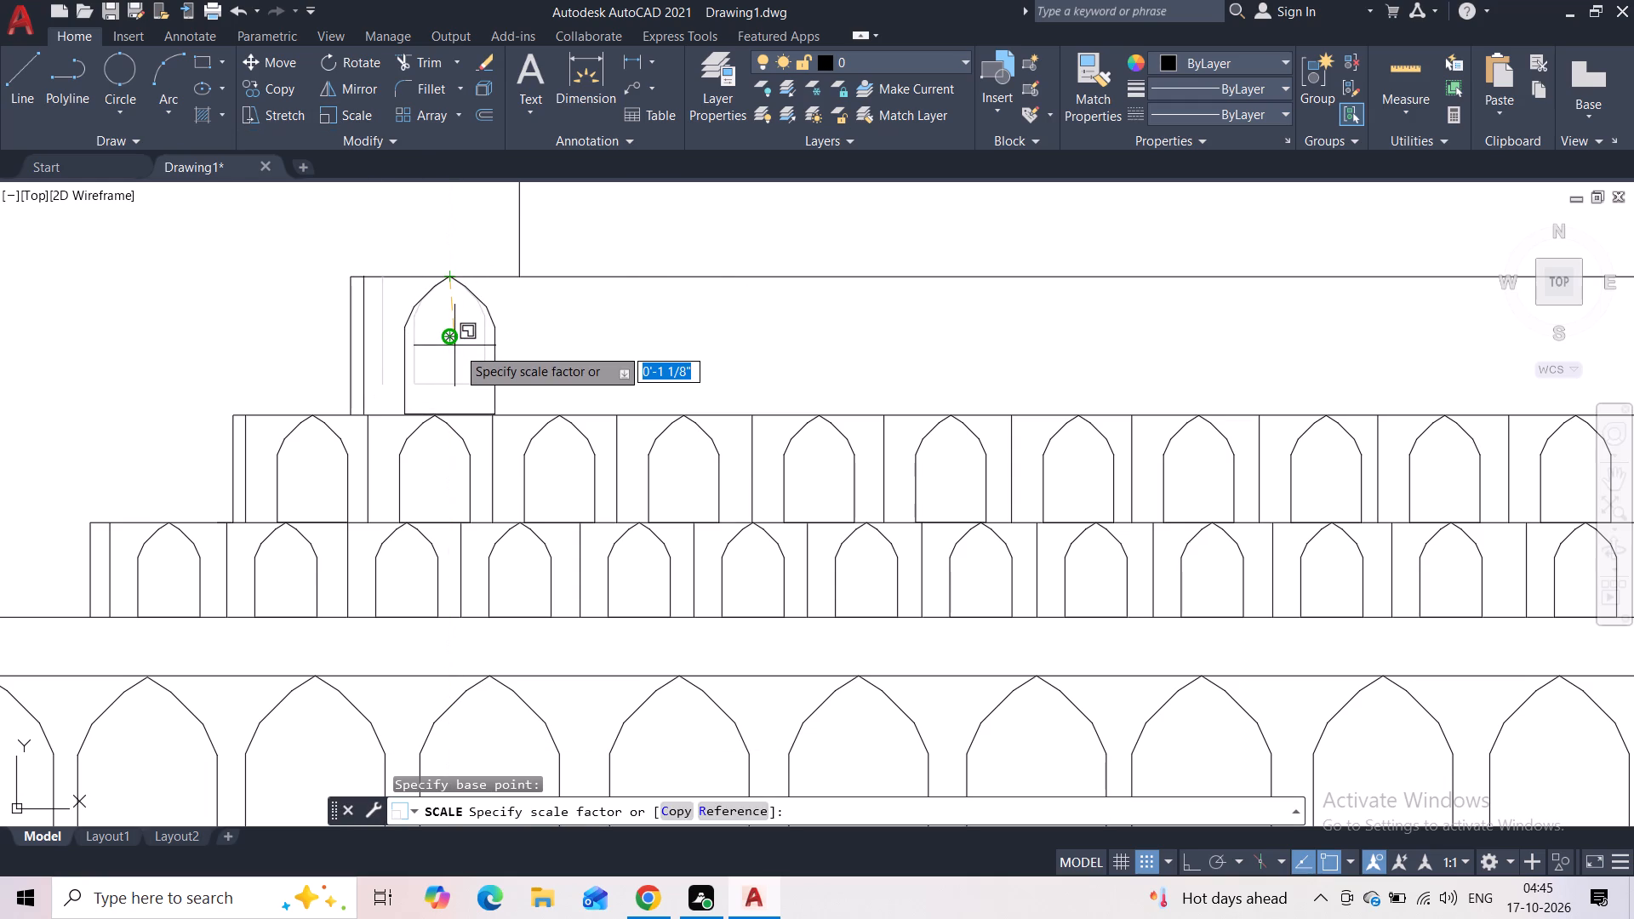
{"action": "left_click", "coordinate": [457, 347]}
Scale the third step's arch and vertical line up again from the apex until their bottoms meet the step's bottom line.
{"action": "left_click", "coordinate": [496, 287]}
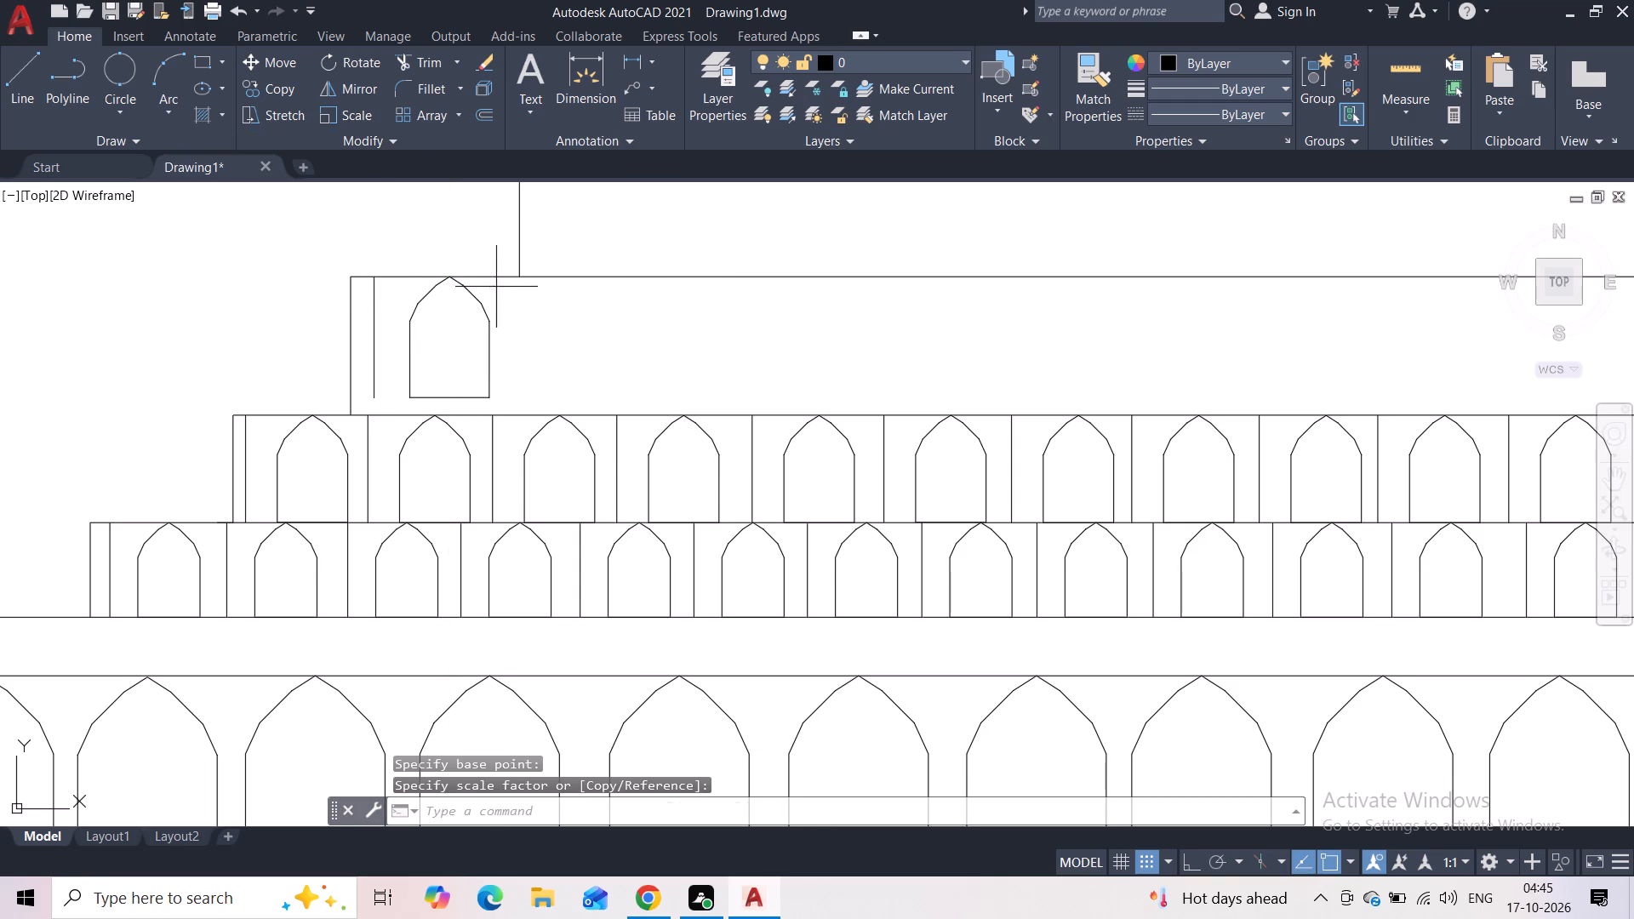
{"action": "left_click", "coordinate": [365, 325]}
{"action": "left_click", "coordinate": [373, 123]}
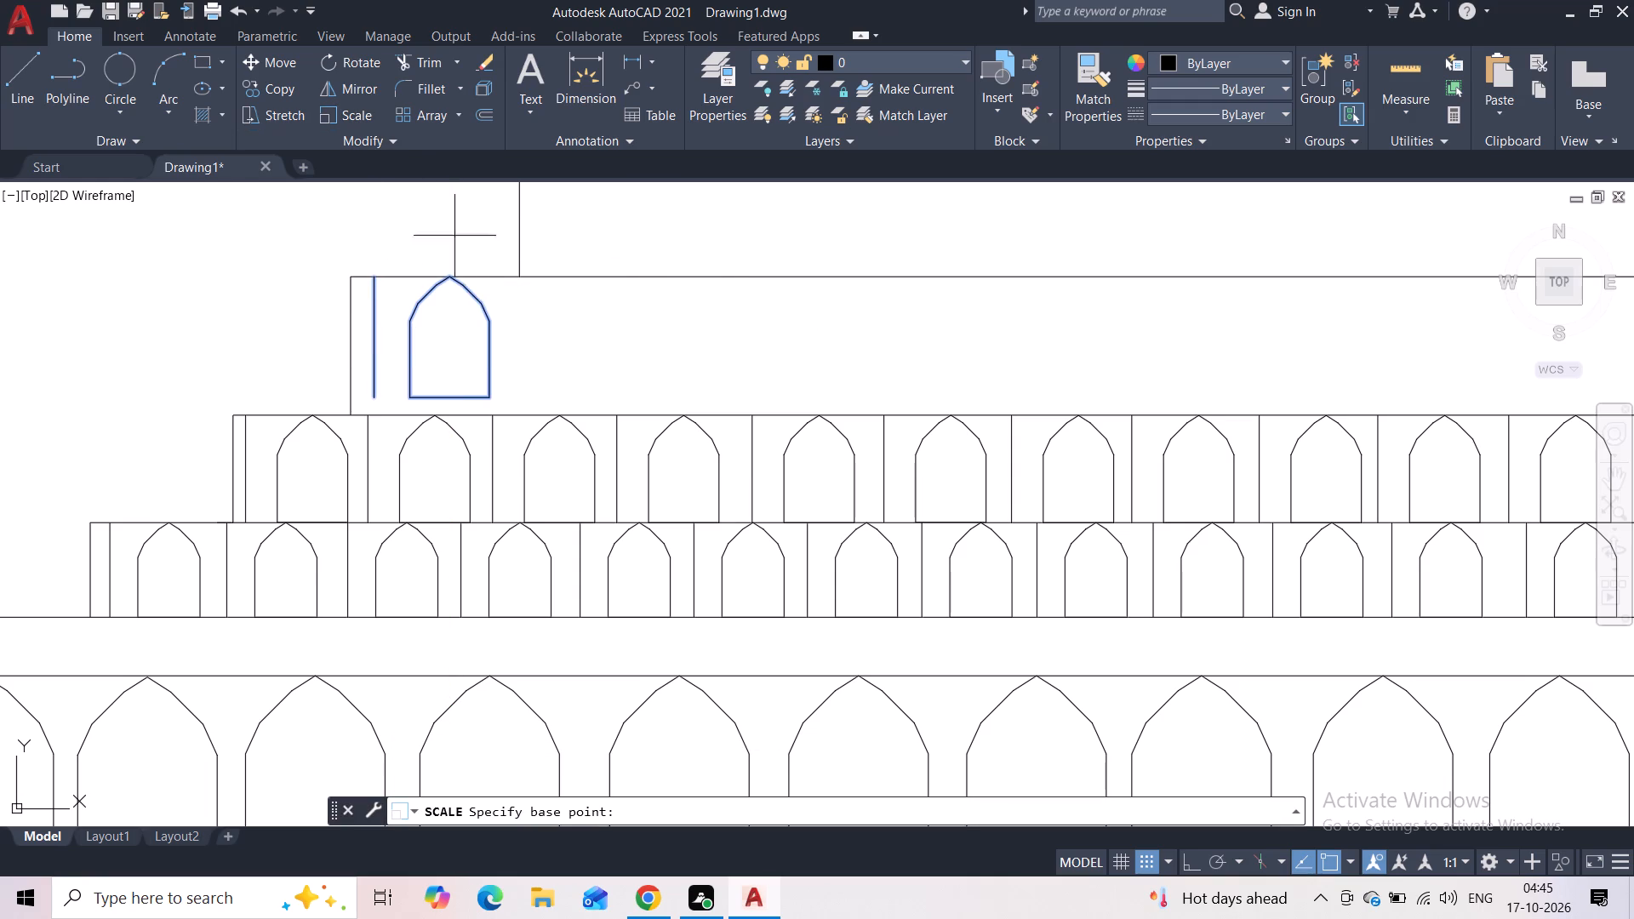
{"action": "left_click", "coordinate": [449, 277]}
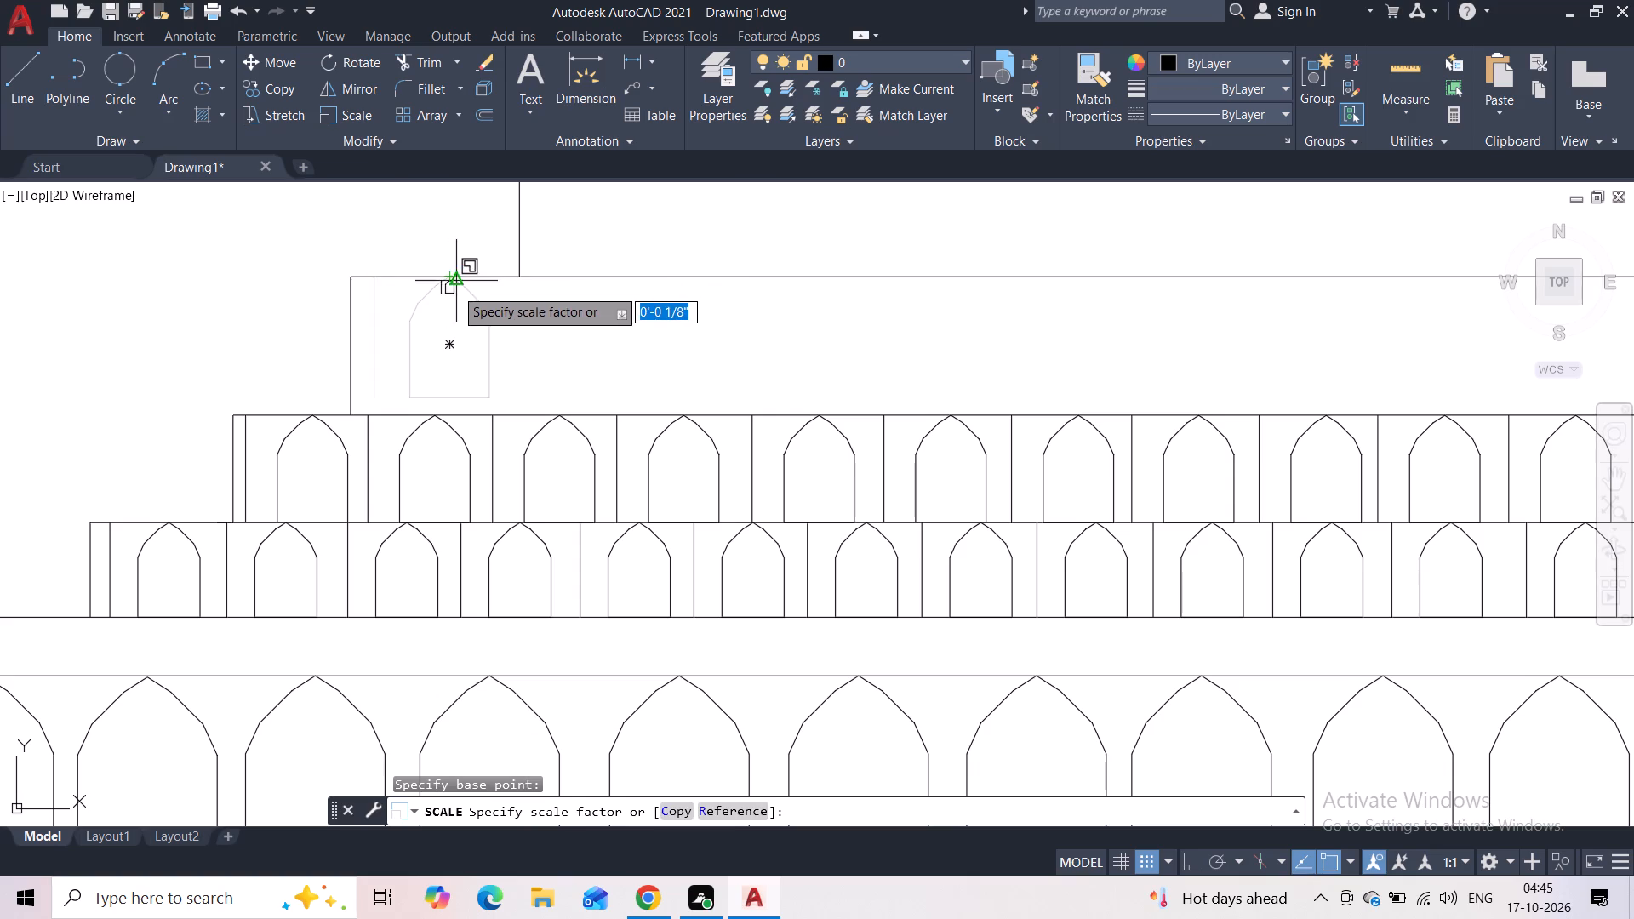
{"action": "left_click", "coordinate": [474, 345]}
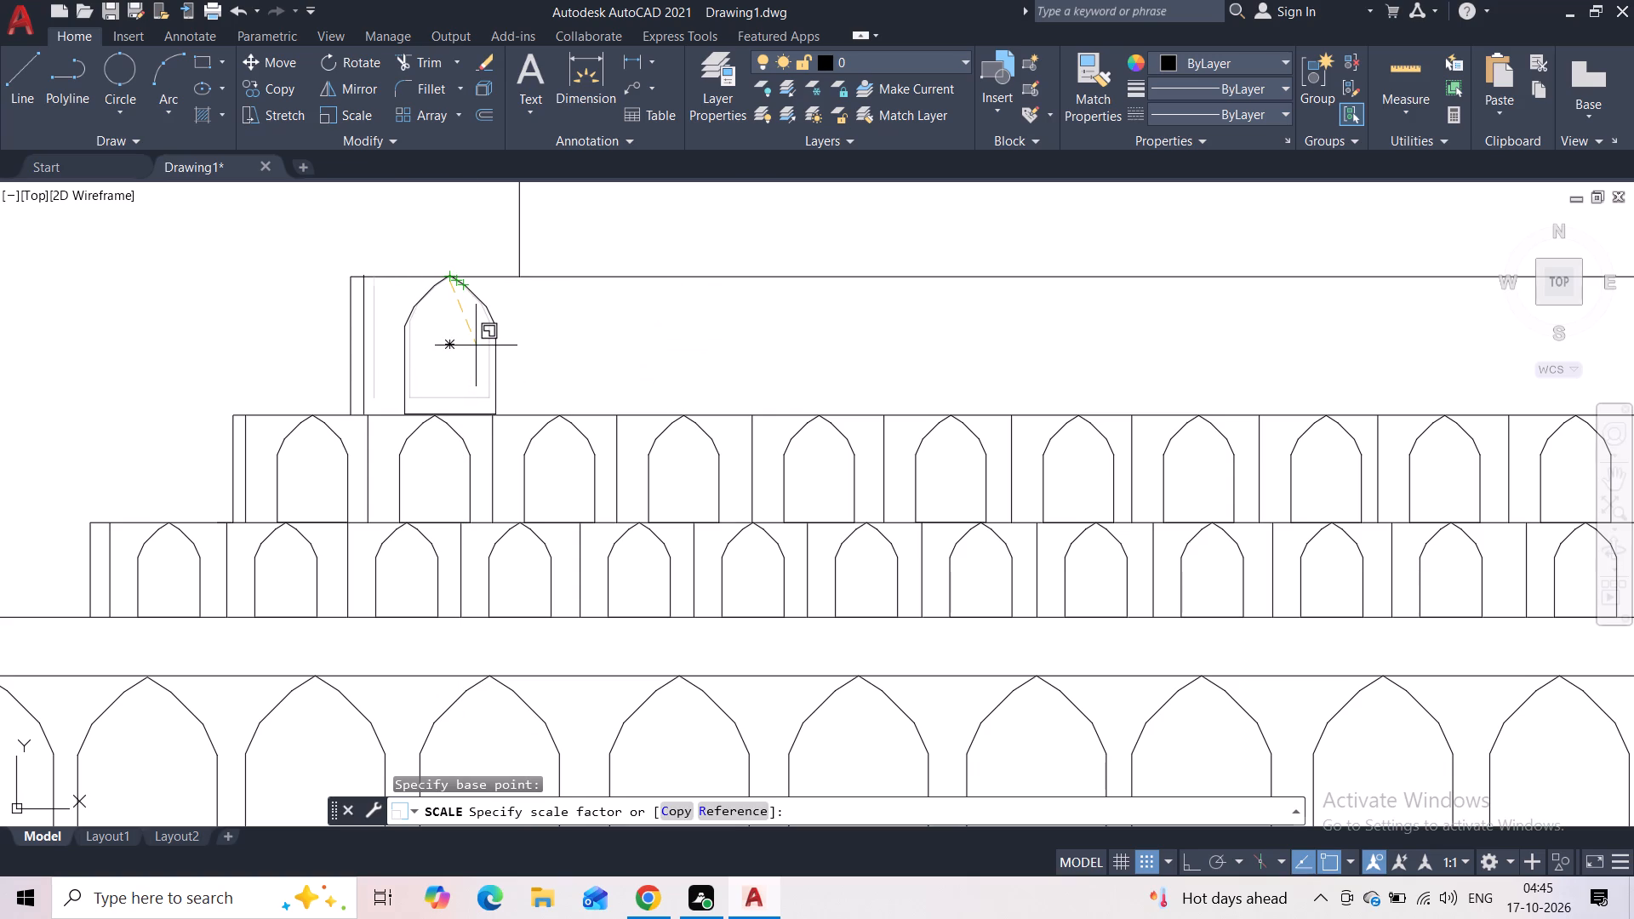
{"action": "left_click", "coordinate": [546, 317]}
{"action": "key", "text": "Escape"}
Copy the enlarged arch and vertical line five times along the third step with Ortho on, spaced about 1 foot 4 inches apart.
{"action": "left_click", "coordinate": [563, 328]}
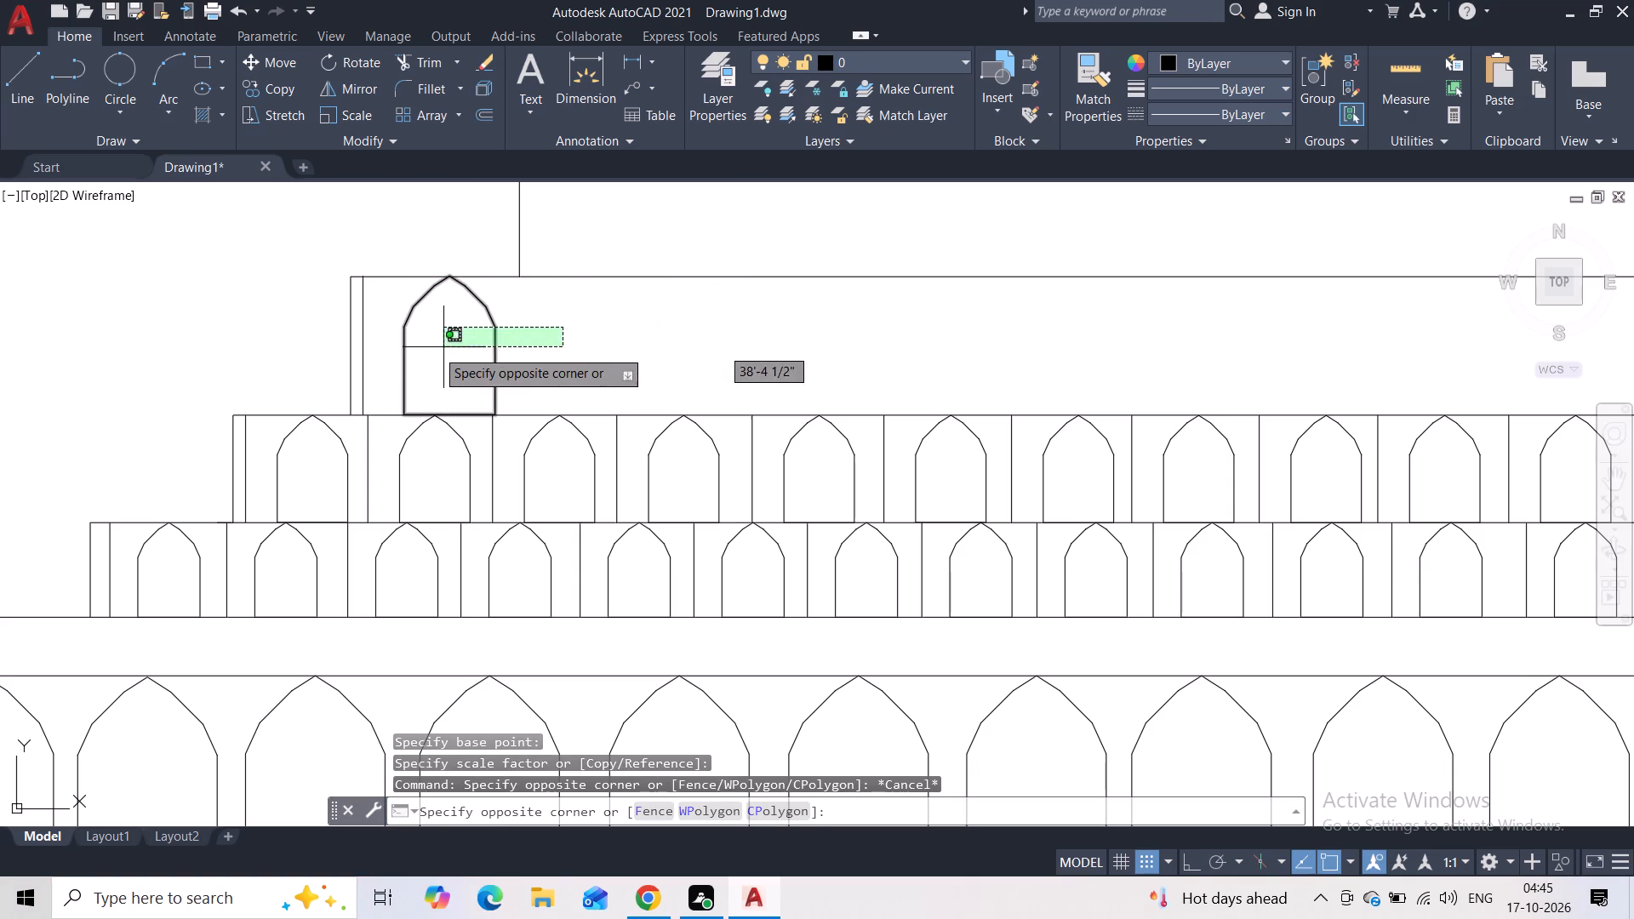
{"action": "left_click", "coordinate": [359, 351]}
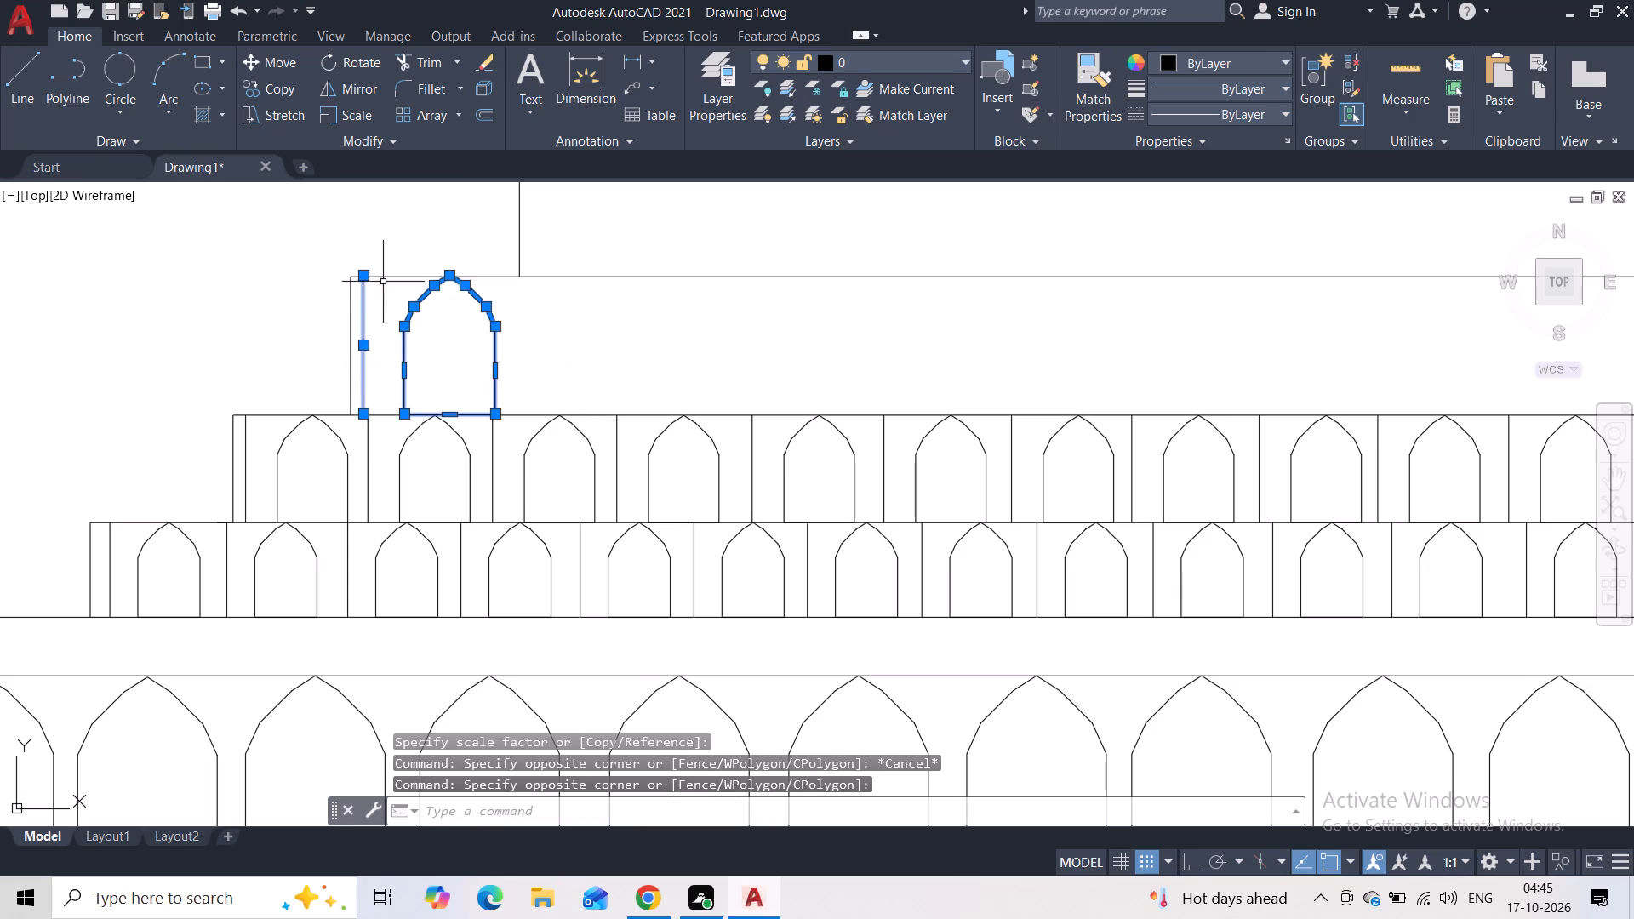
{"action": "left_click", "coordinate": [283, 99]}
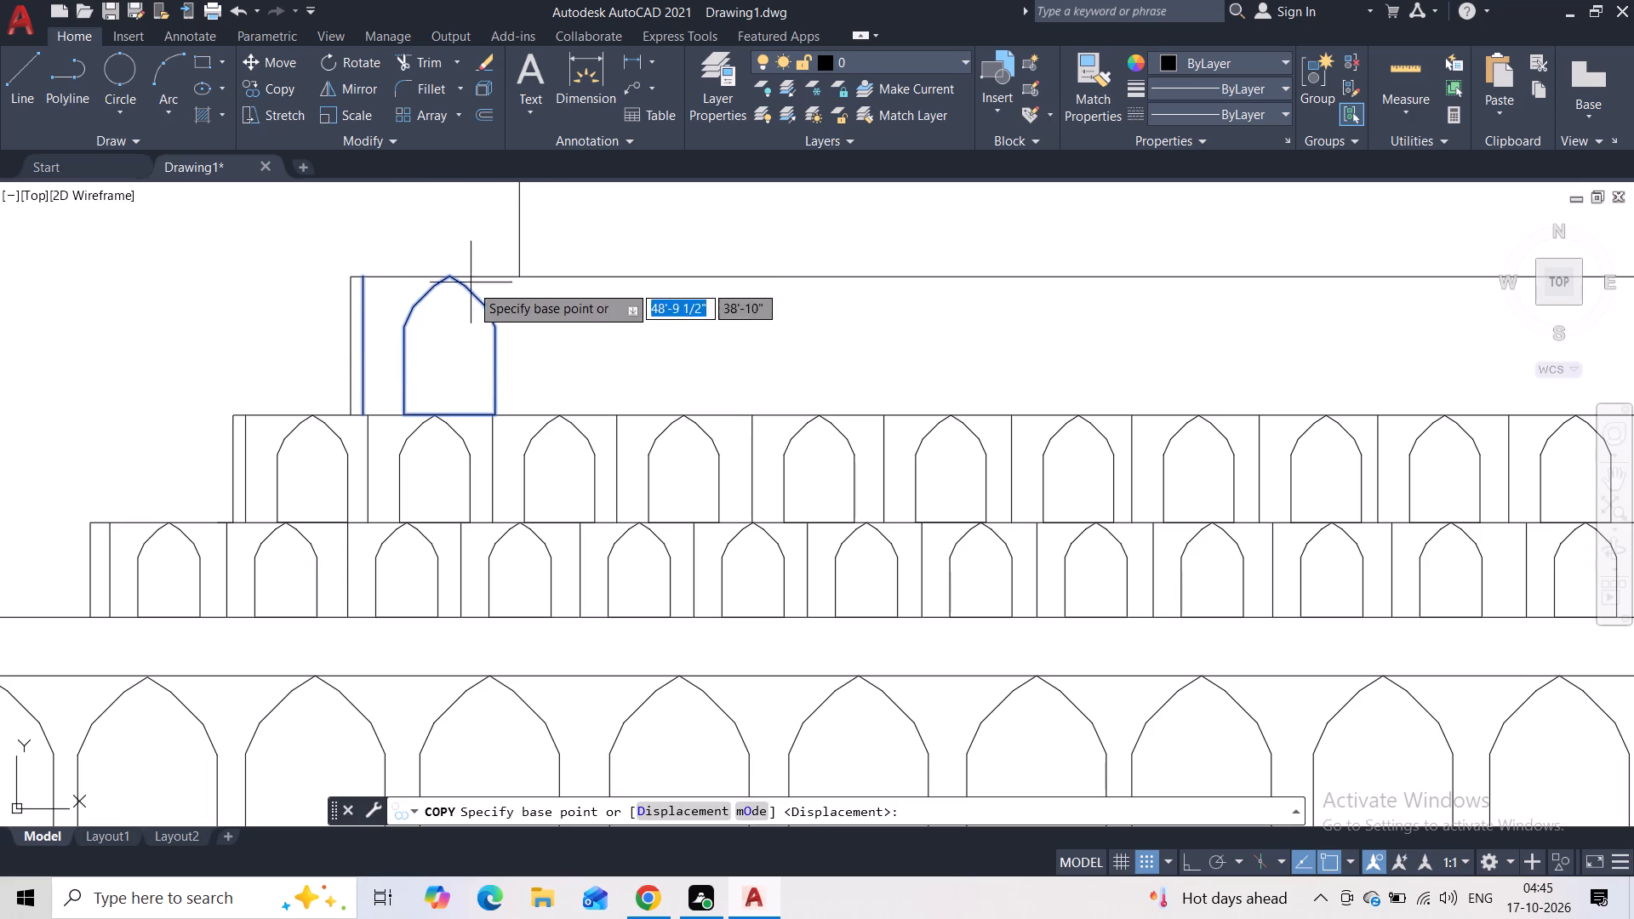
{"action": "left_click", "coordinate": [499, 416]}
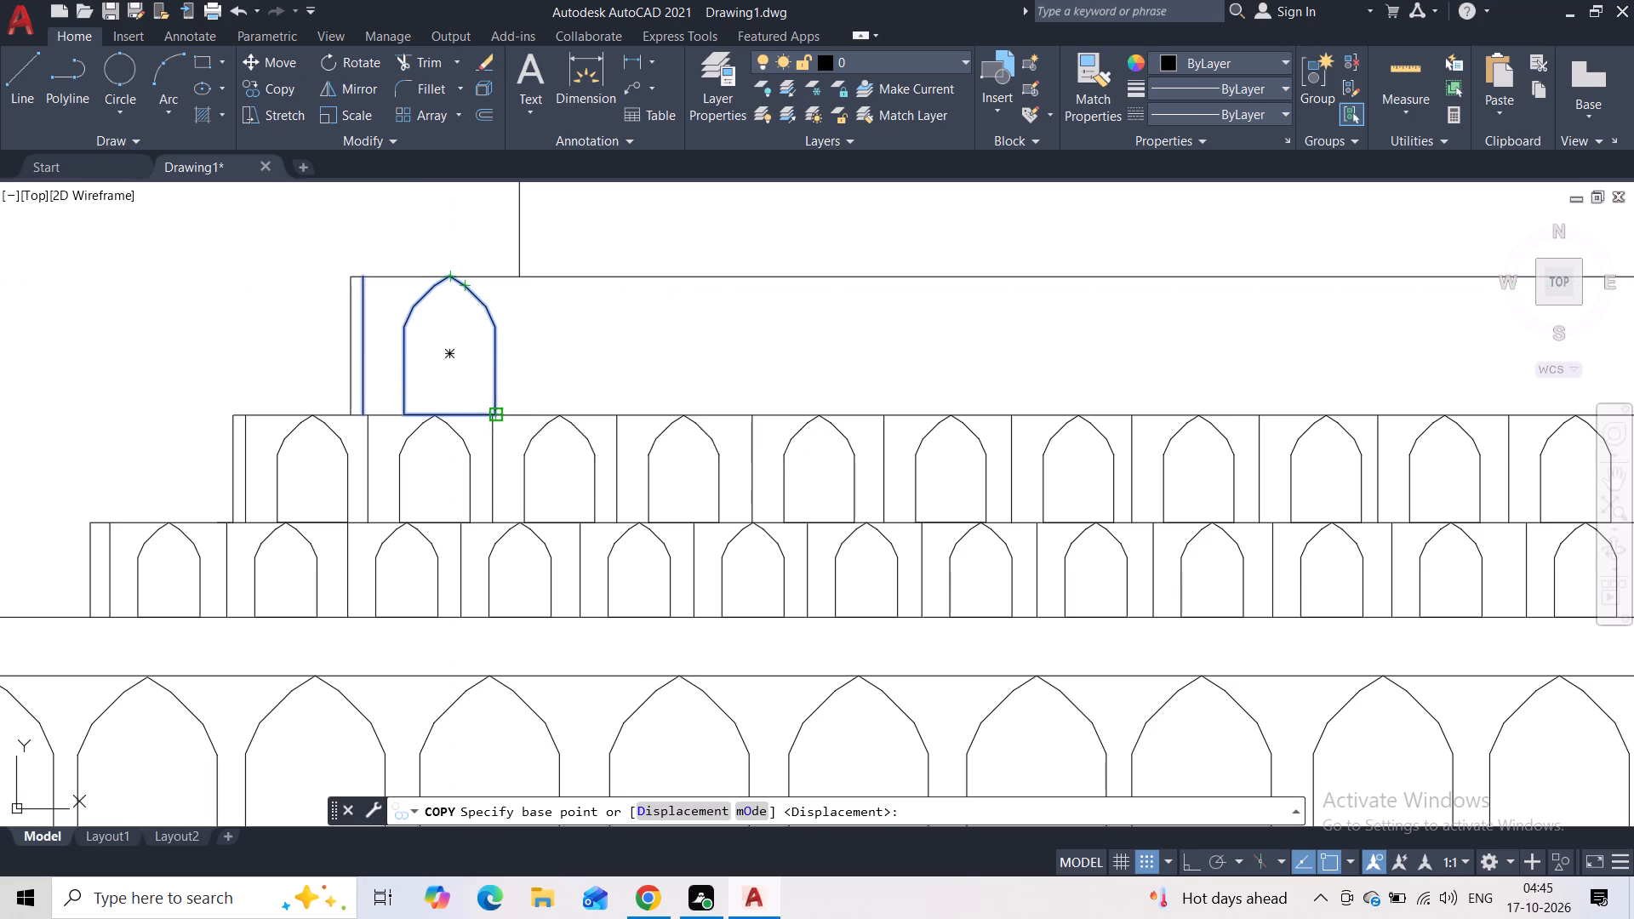
{"action": "key", "text": "F8"}
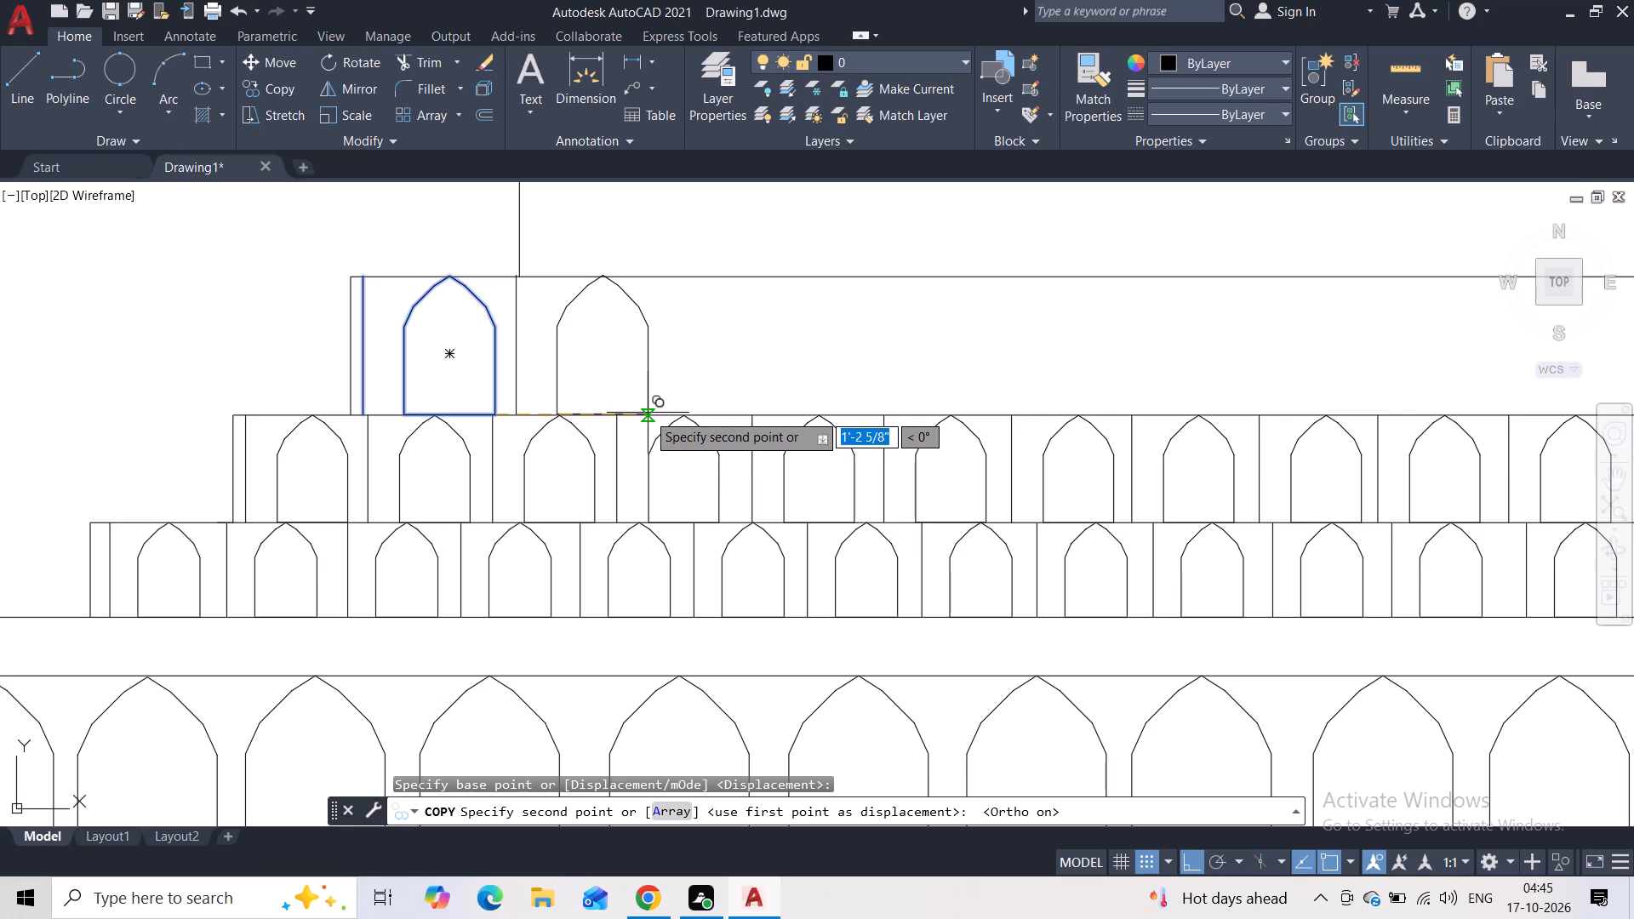
{"action": "left_click", "coordinate": [652, 410]}
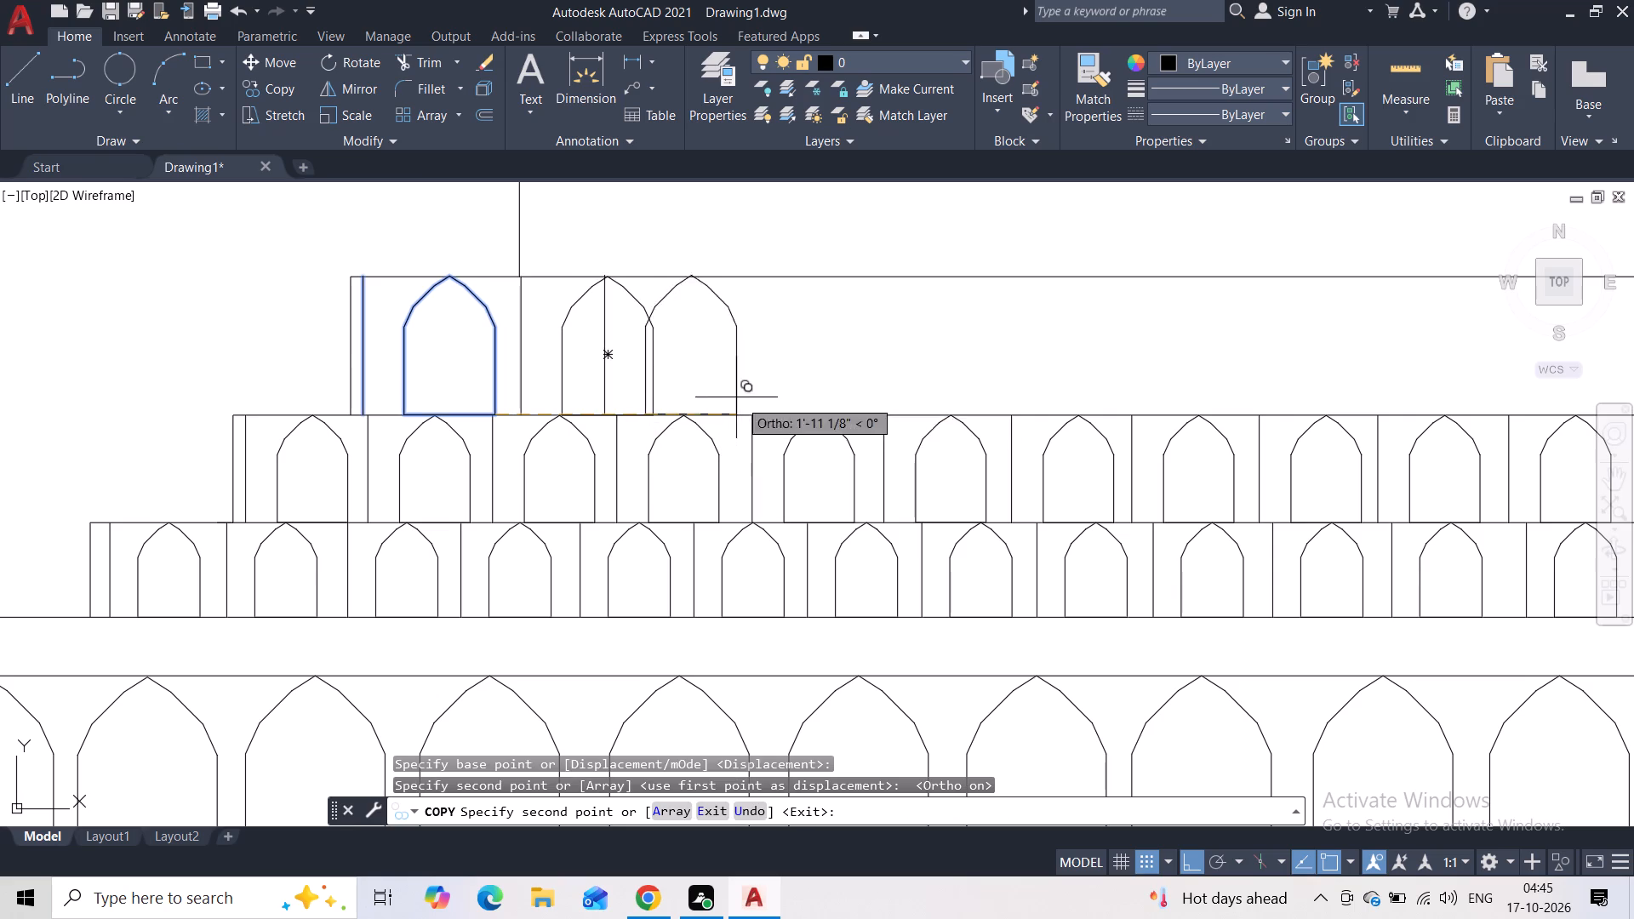
{"action": "left_click", "coordinate": [820, 406]}
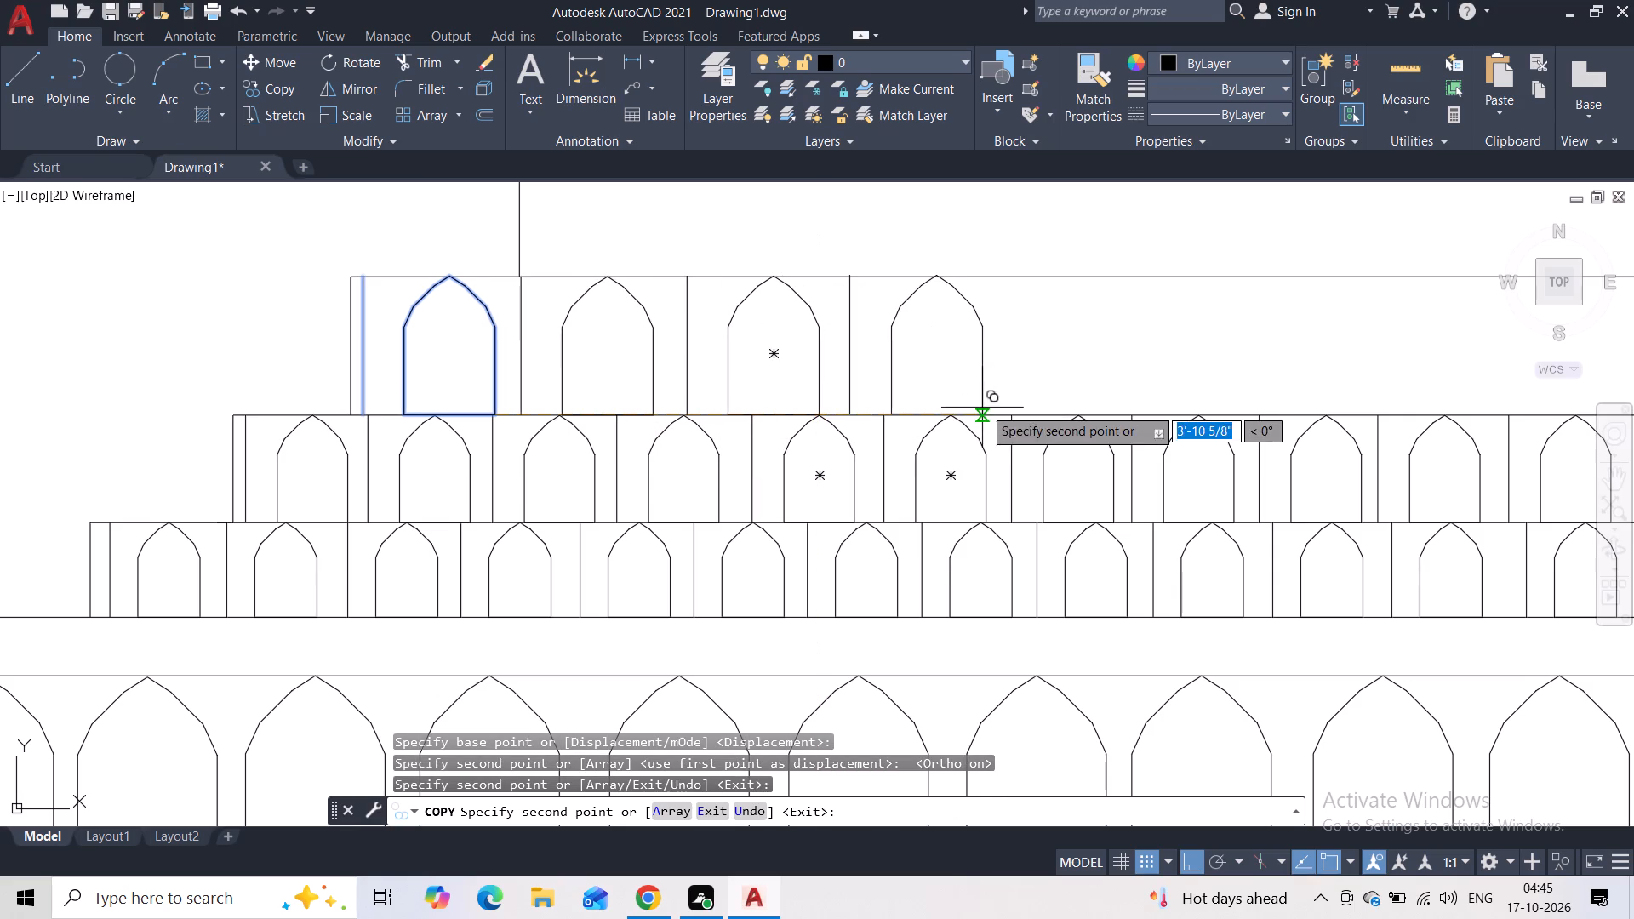
{"action": "left_click", "coordinate": [983, 407]}
{"action": "left_click", "coordinate": [1151, 403]}
{"action": "left_click", "coordinate": [1323, 397]}
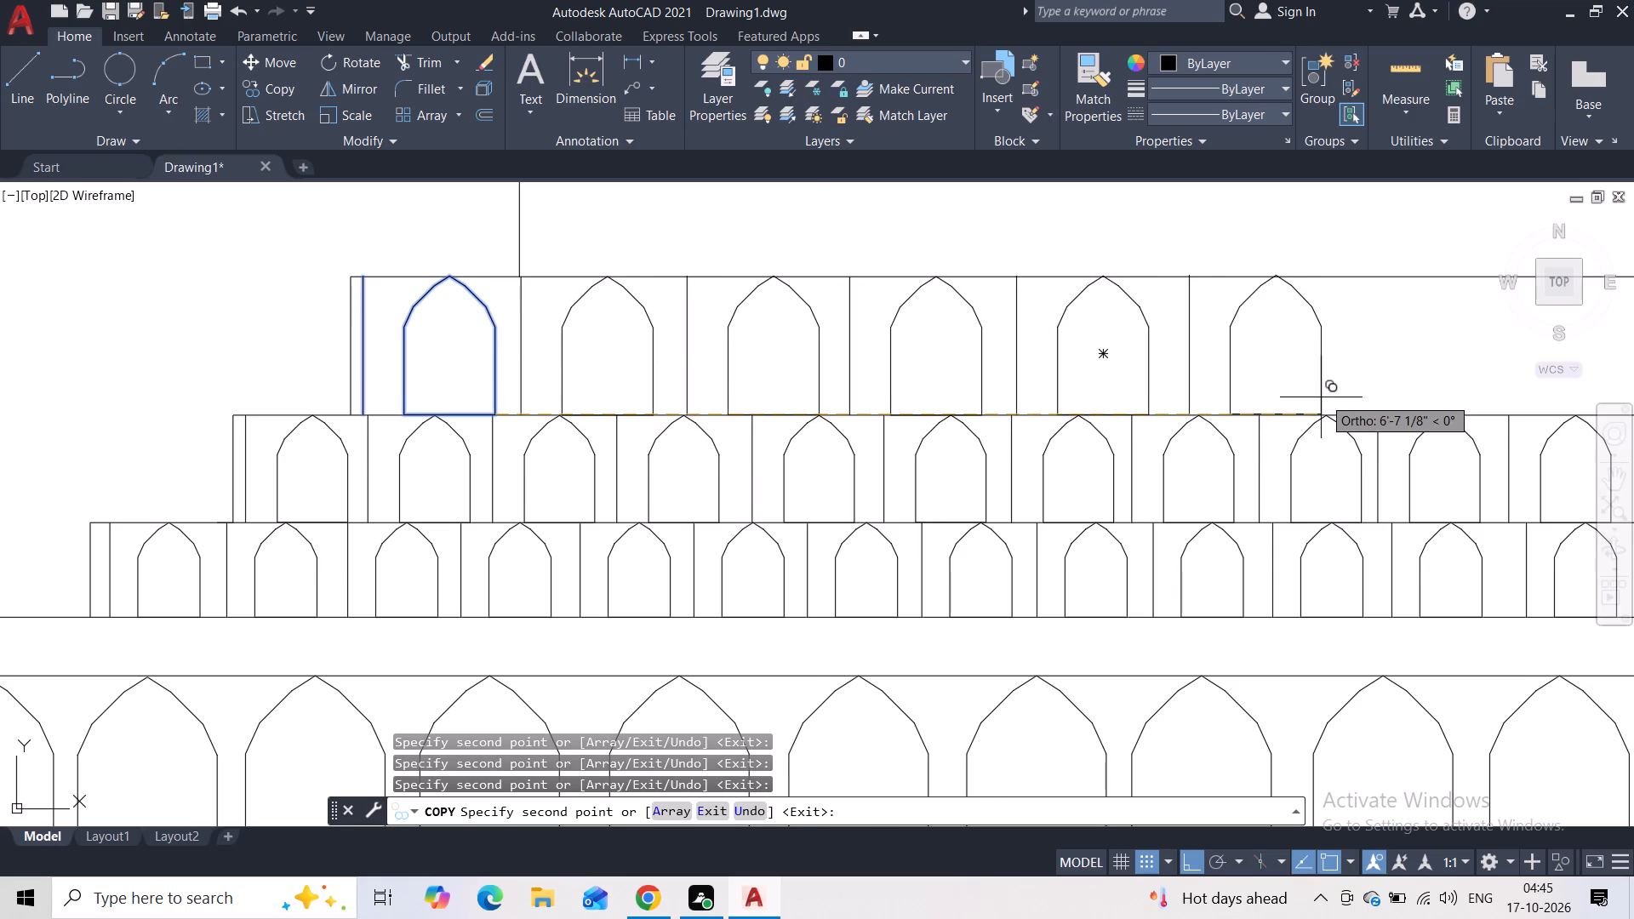
Place three more copies of the arch and vertical line, completing the third step's row up to the elevation's vertical end line.
{"action": "middle_click_drag", "start_coordinate": [1326, 397], "coordinate": [718, 418]}
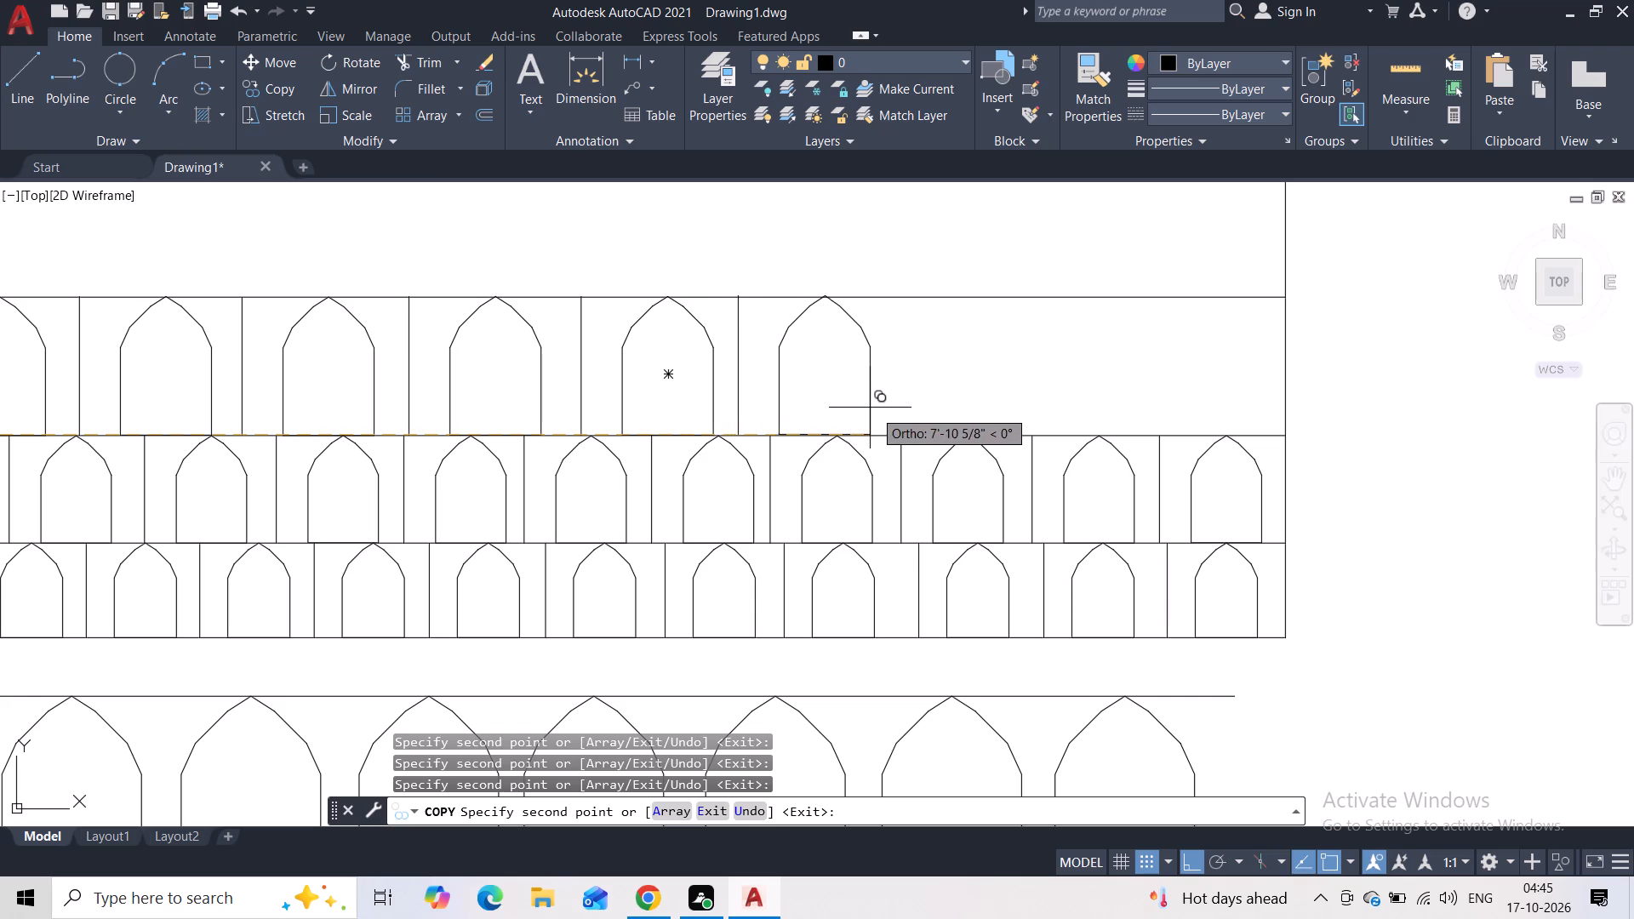
{"action": "left_click", "coordinate": [889, 411]}
{"action": "left_click", "coordinate": [1073, 417]}
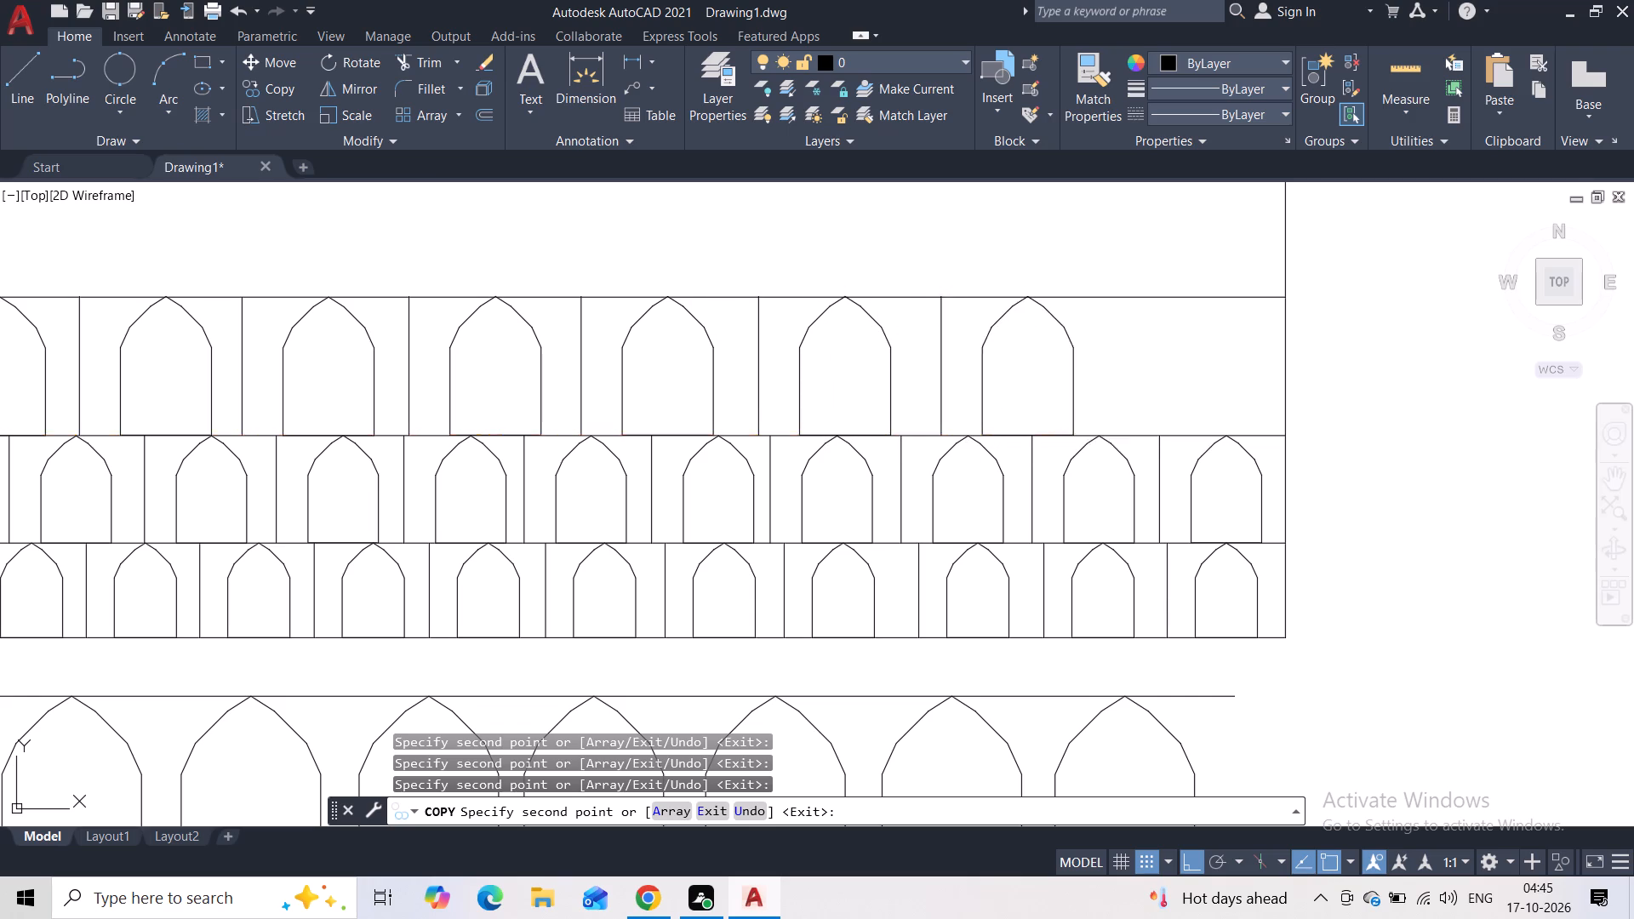
{"action": "left_click", "coordinate": [1243, 433]}
{"action": "key", "text": "Escape"}
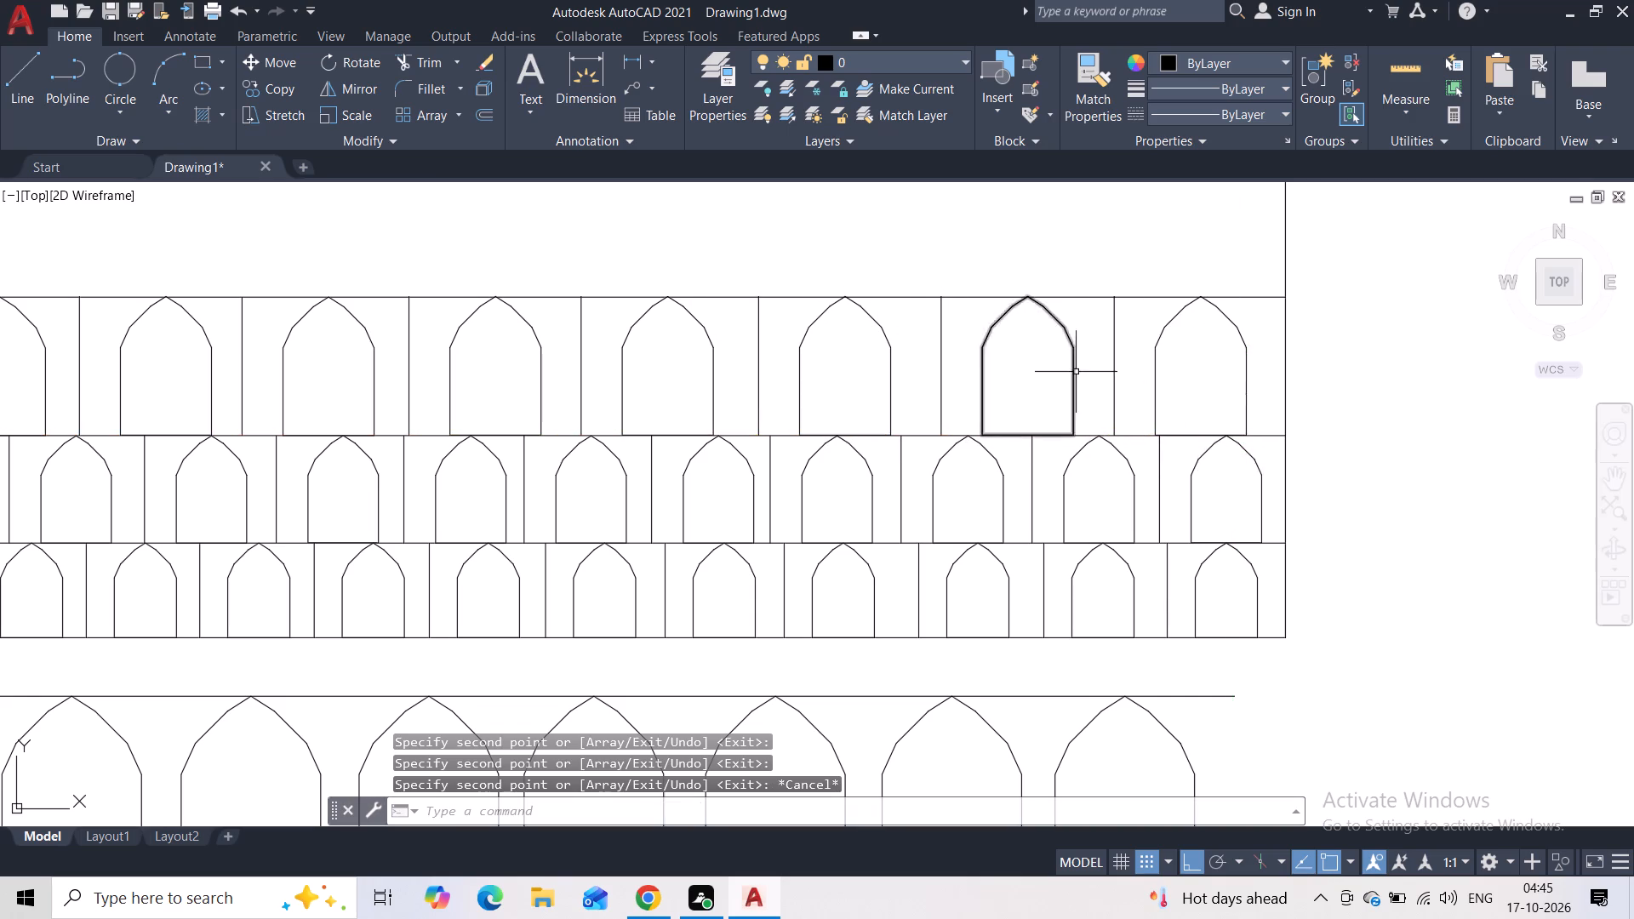
Copy the third step's first arch and vertical line by the apex onto the fourth step's top line, with Ortho off.
{"action": "scroll", "coordinate": [1073, 371], "scroll_direction": "down", "scroll_amount": 3}
{"action": "scroll", "coordinate": [831, 385], "scroll_direction": "up", "scroll_amount": 2}
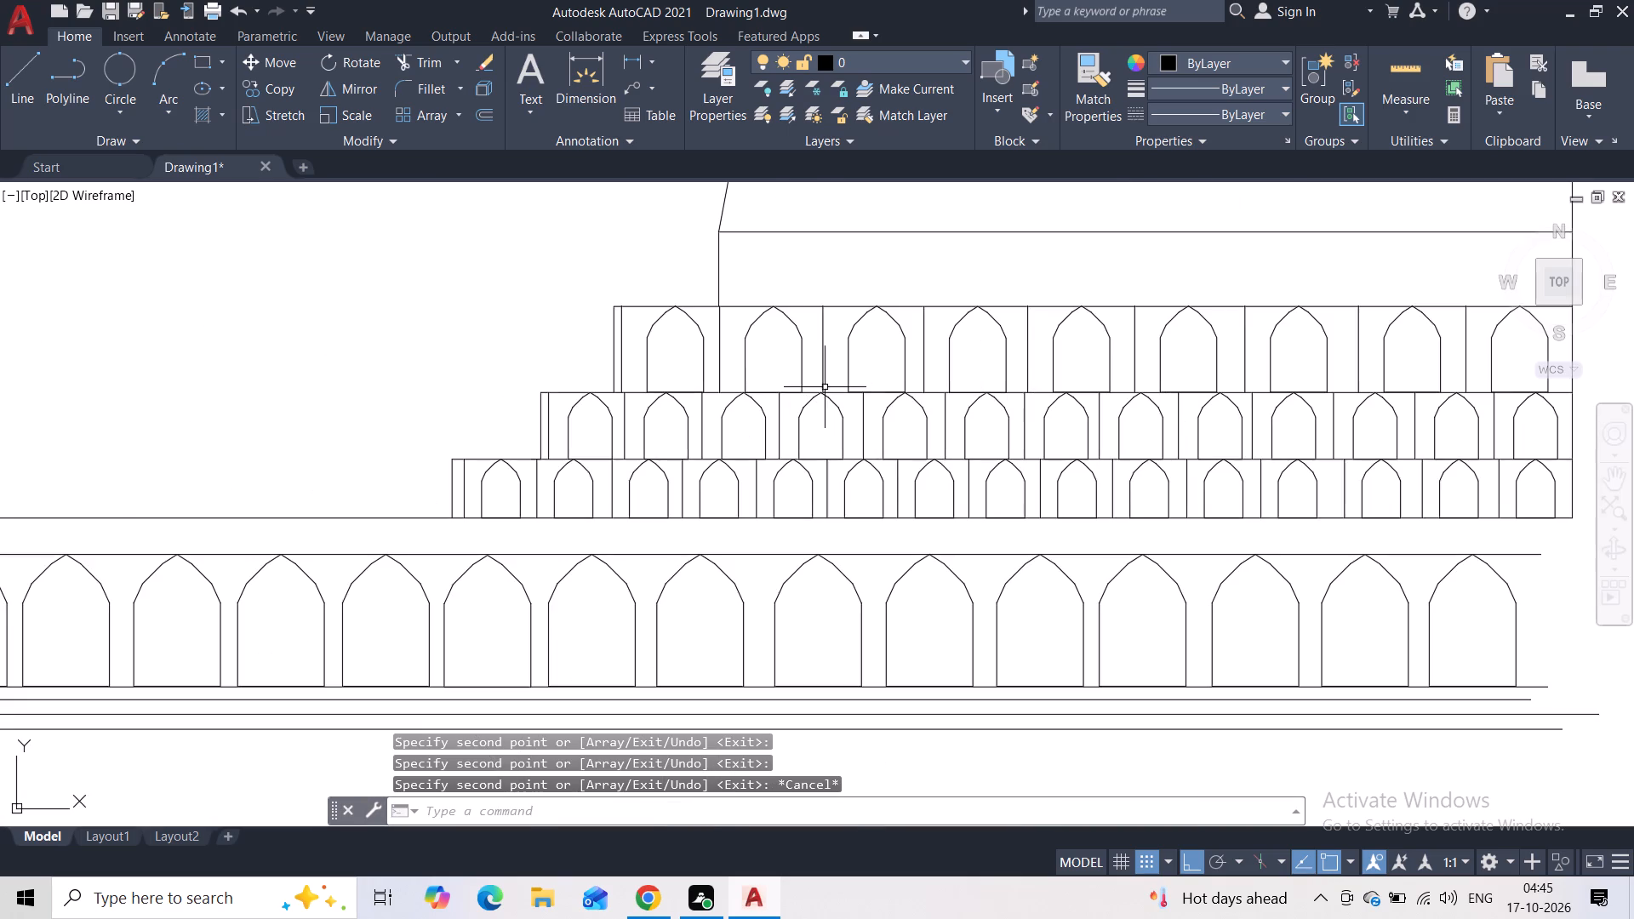
{"action": "scroll", "coordinate": [821, 387], "scroll_direction": "up", "scroll_amount": 1}
{"action": "left_click", "coordinate": [644, 304]}
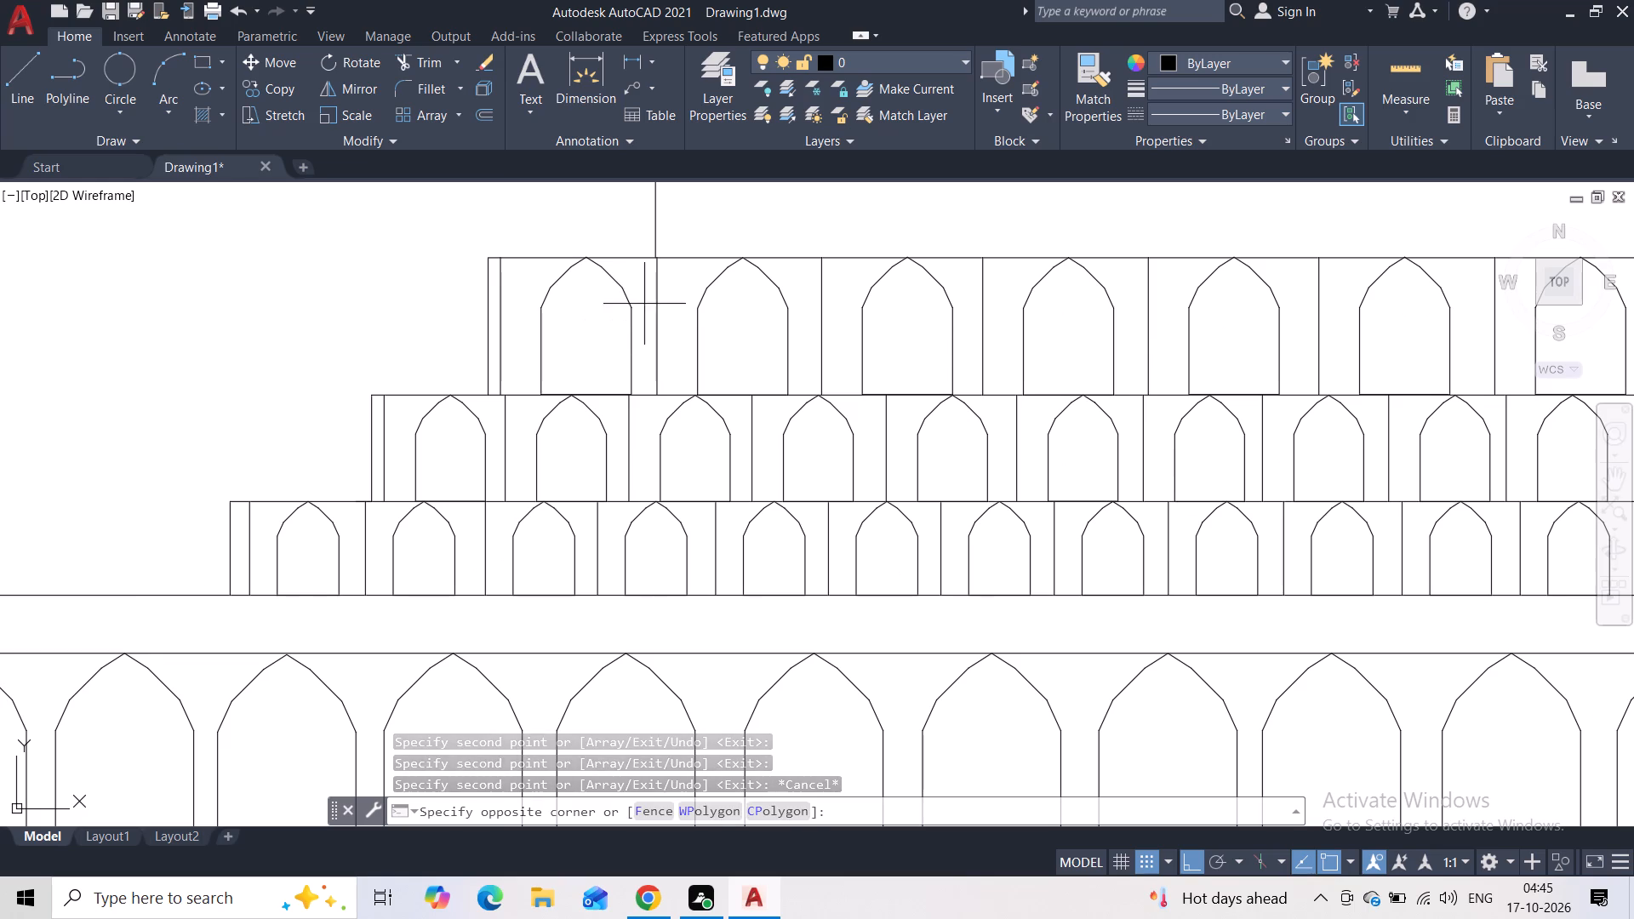
{"action": "left_click", "coordinate": [489, 367]}
{"action": "left_click", "coordinate": [277, 97]}
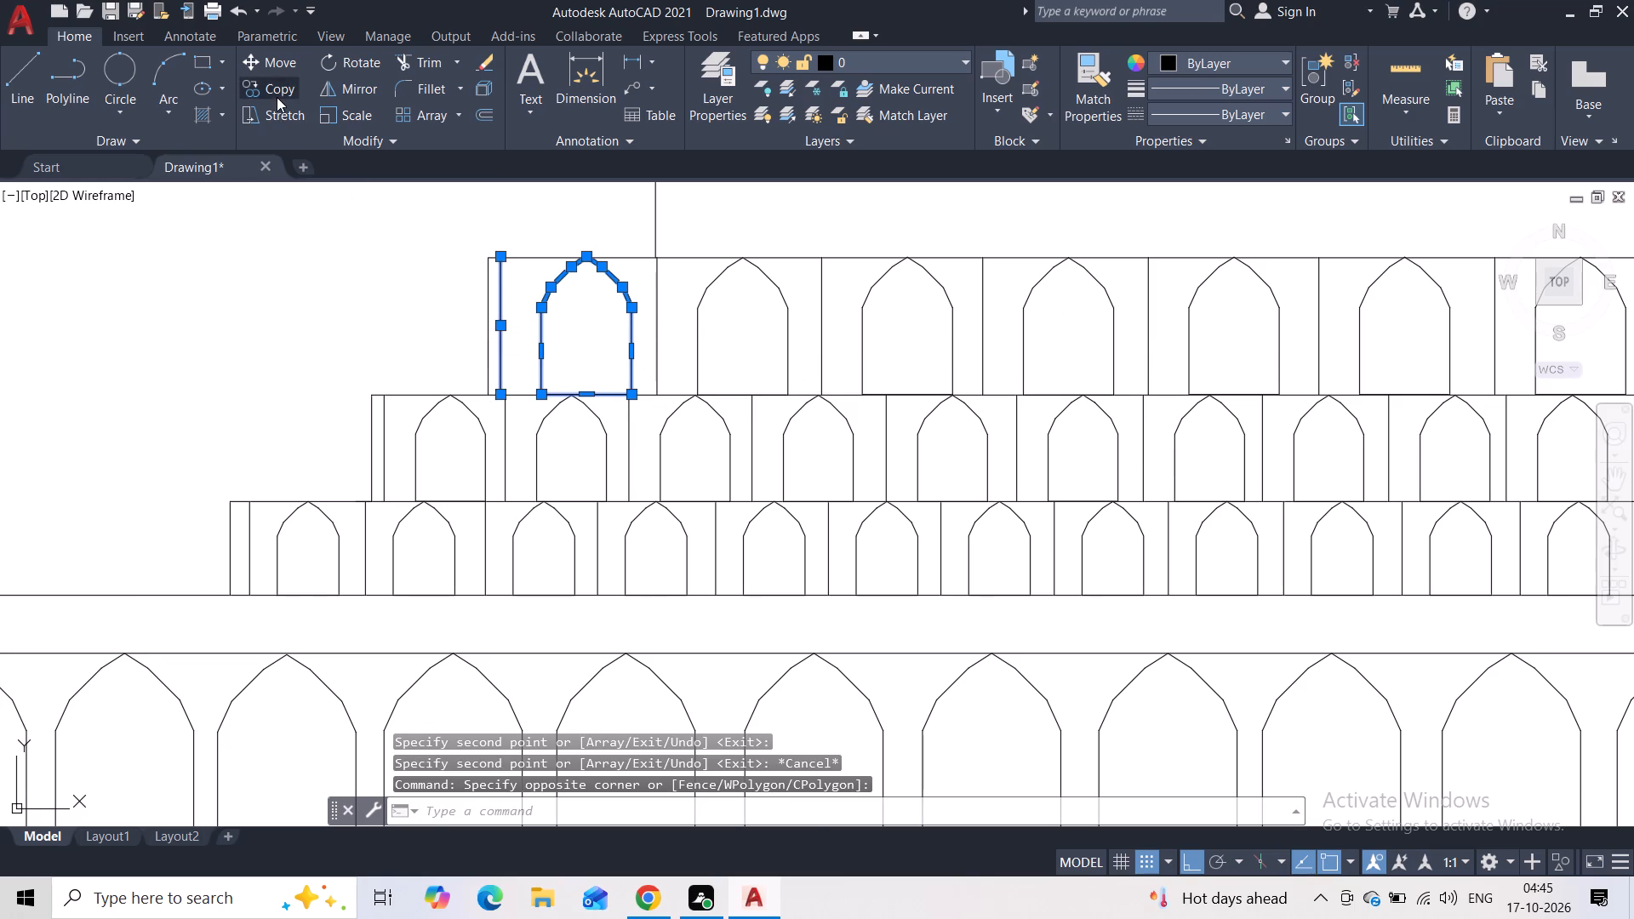
{"action": "left_click", "coordinate": [586, 264]}
{"action": "middle_click_drag", "start_coordinate": [734, 243], "coordinate": [650, 420]}
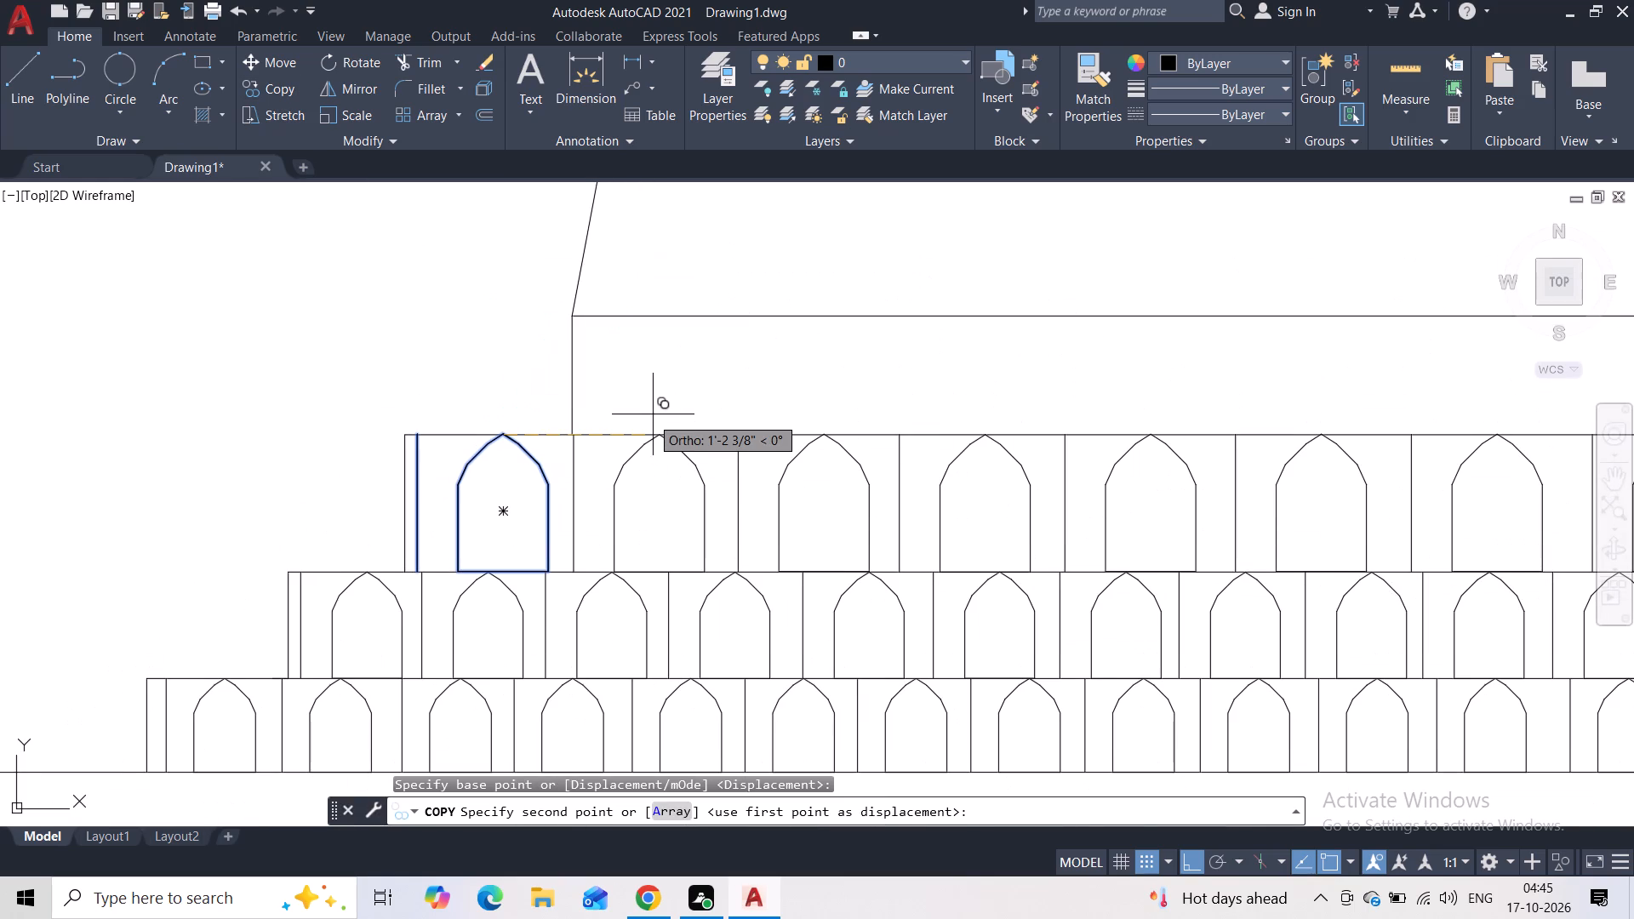
{"action": "key", "text": "F8"}
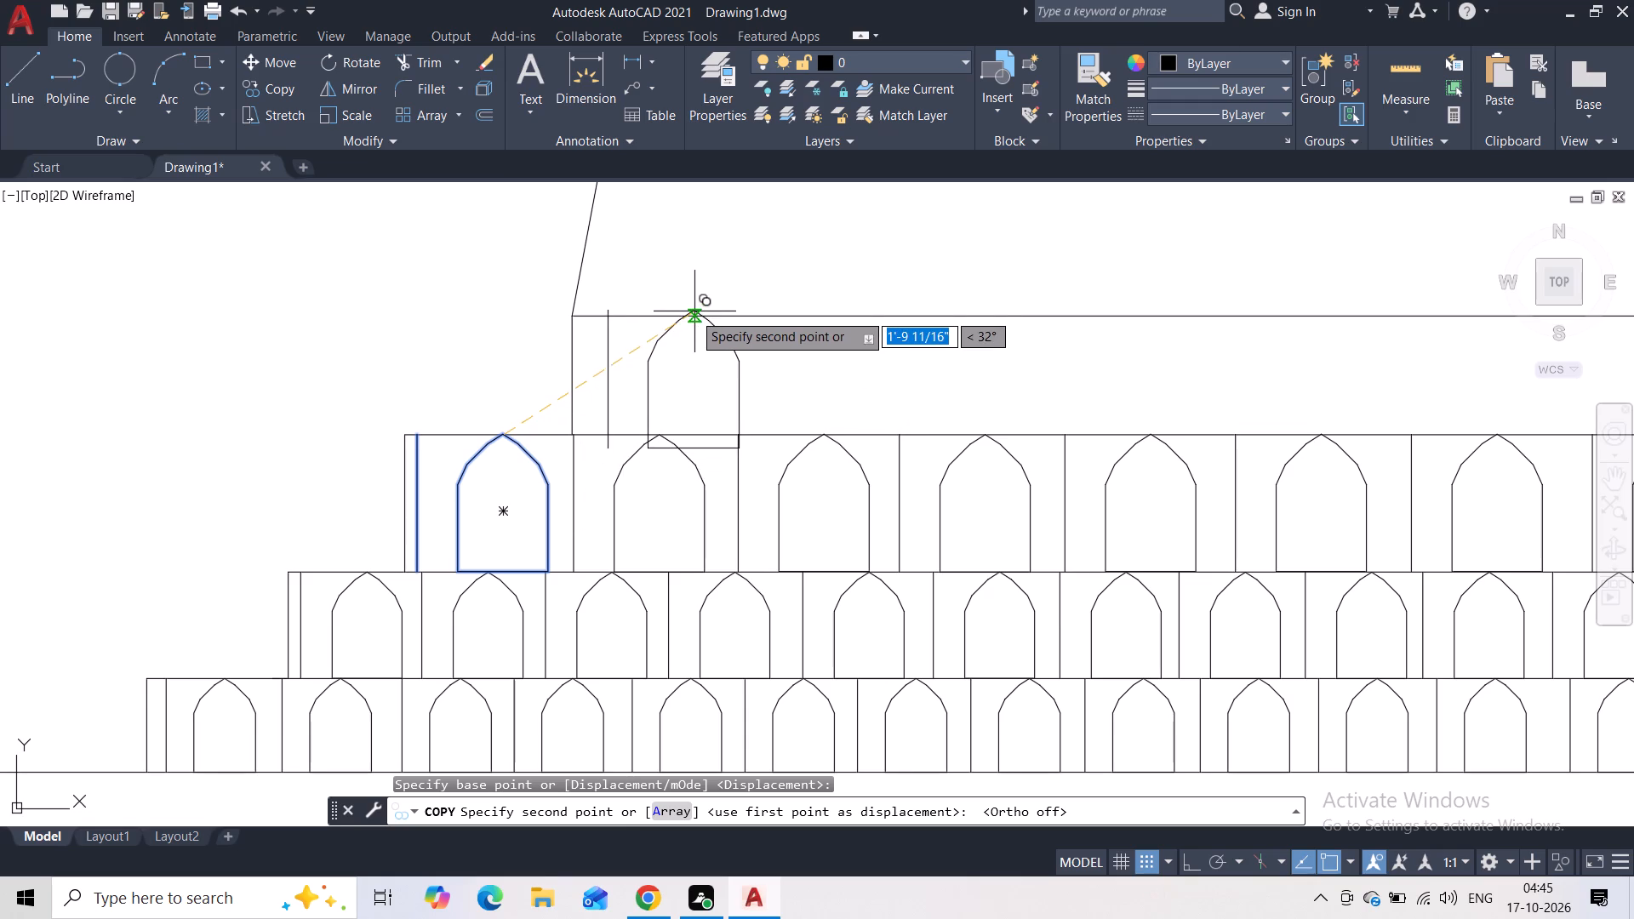
{"action": "scroll", "coordinate": [679, 316], "scroll_direction": "up", "scroll_amount": 3}
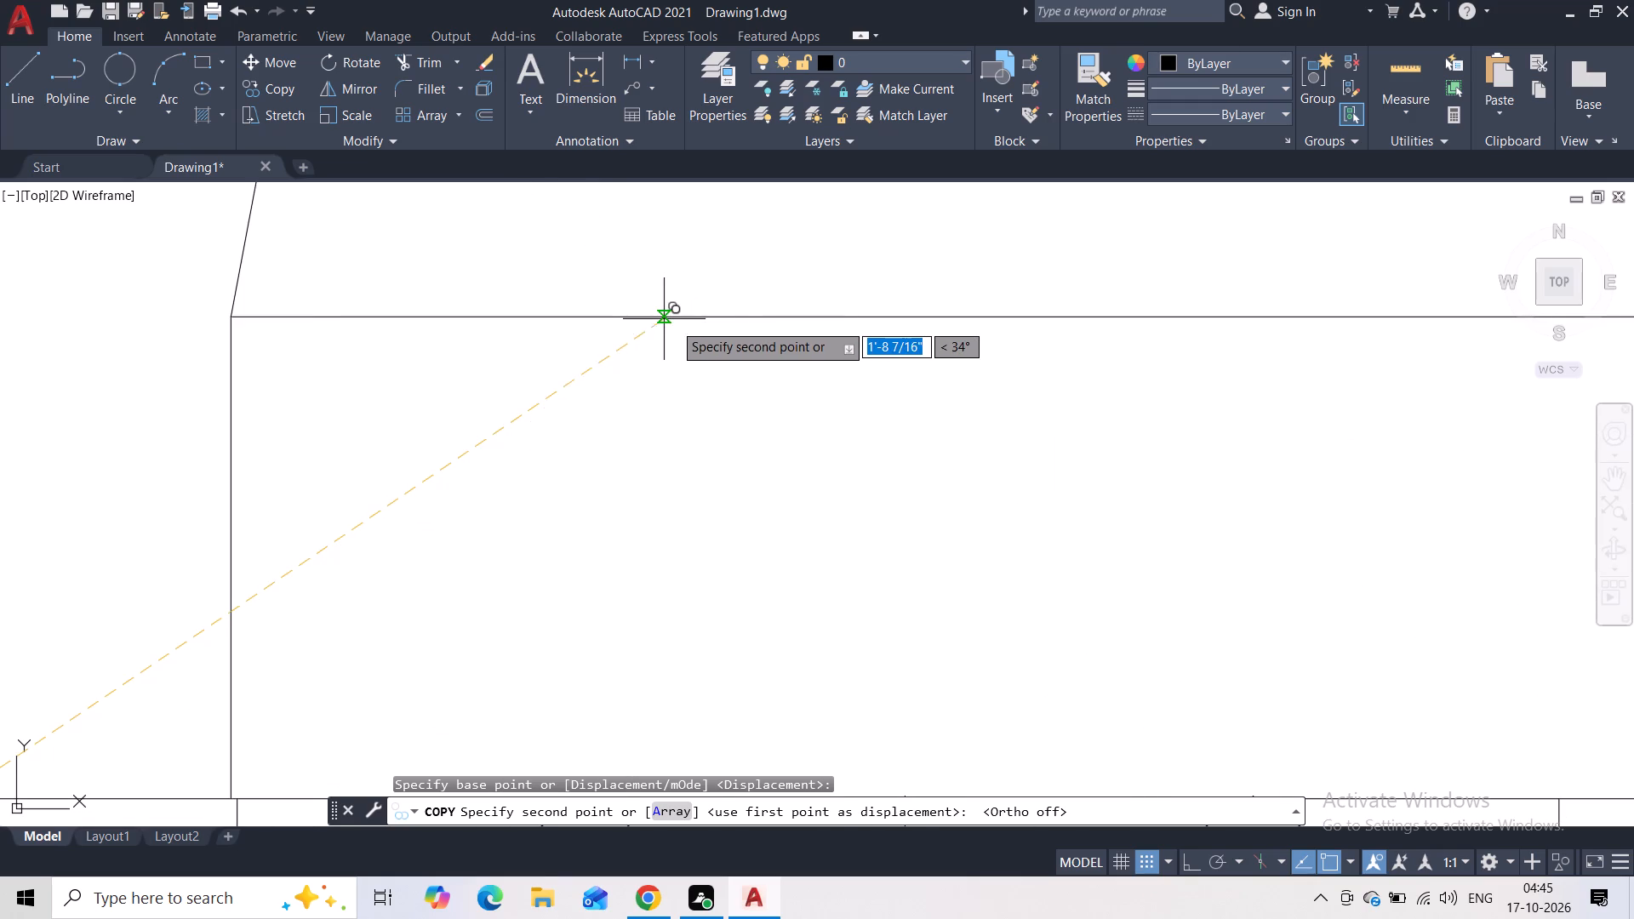
{"action": "left_click", "coordinate": [665, 319]}
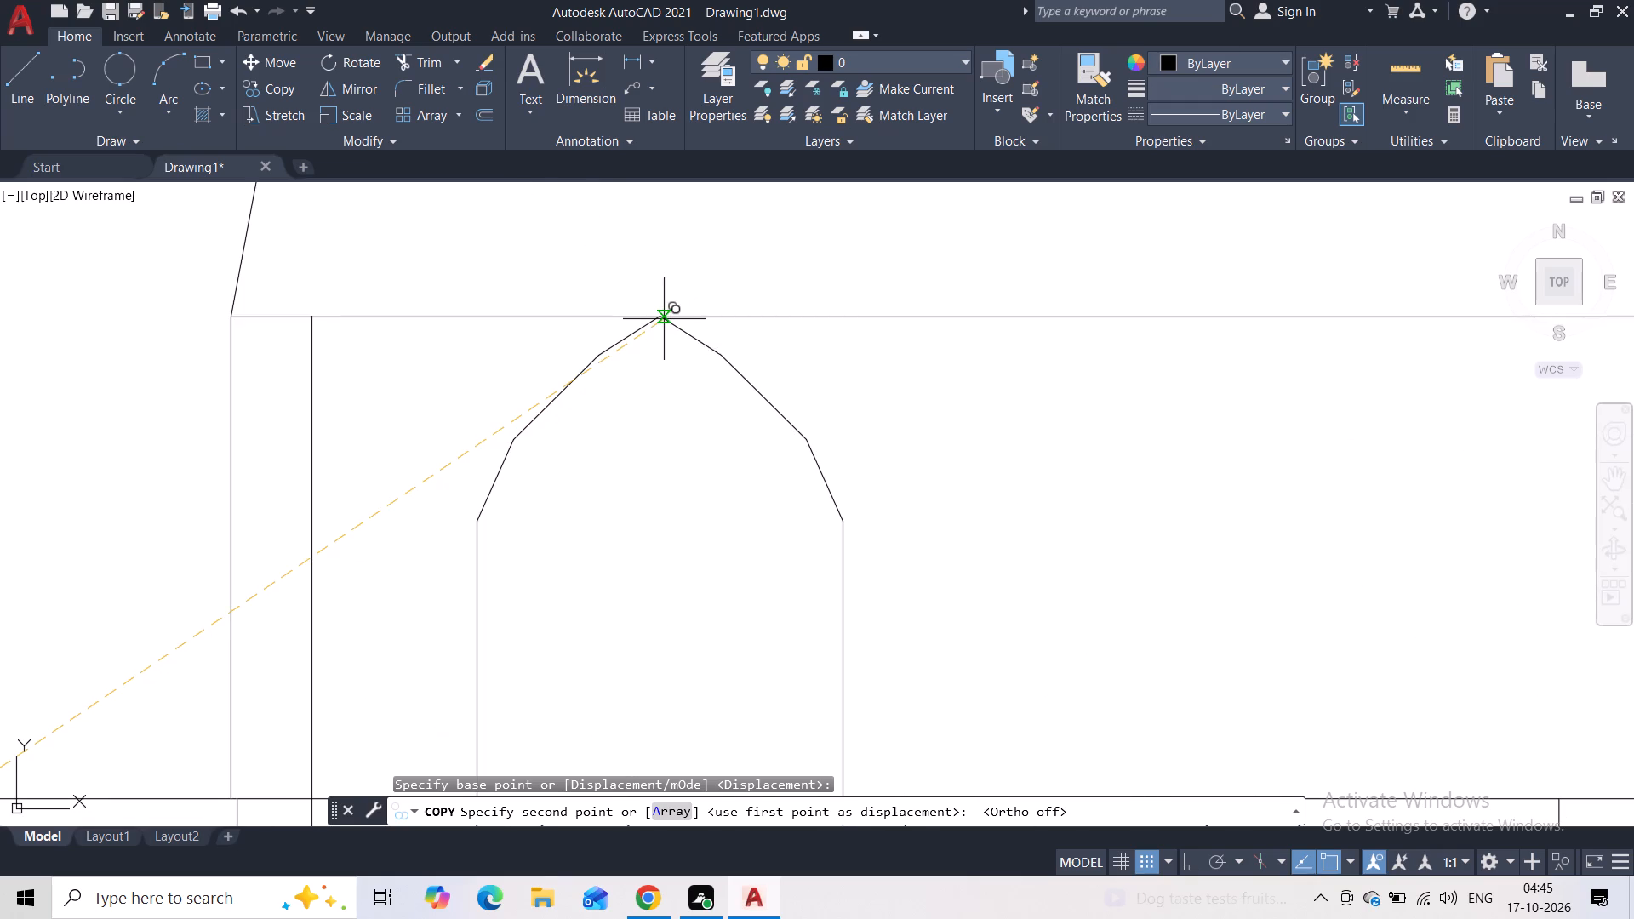
{"action": "scroll", "coordinate": [720, 368], "scroll_direction": "down", "scroll_amount": 1}
{"action": "key", "text": "Escape"}
Scale down the fourth step's arch and vertical line from the apex until their bottoms meet the step's bottom line.
{"action": "left_click", "coordinate": [745, 355]}
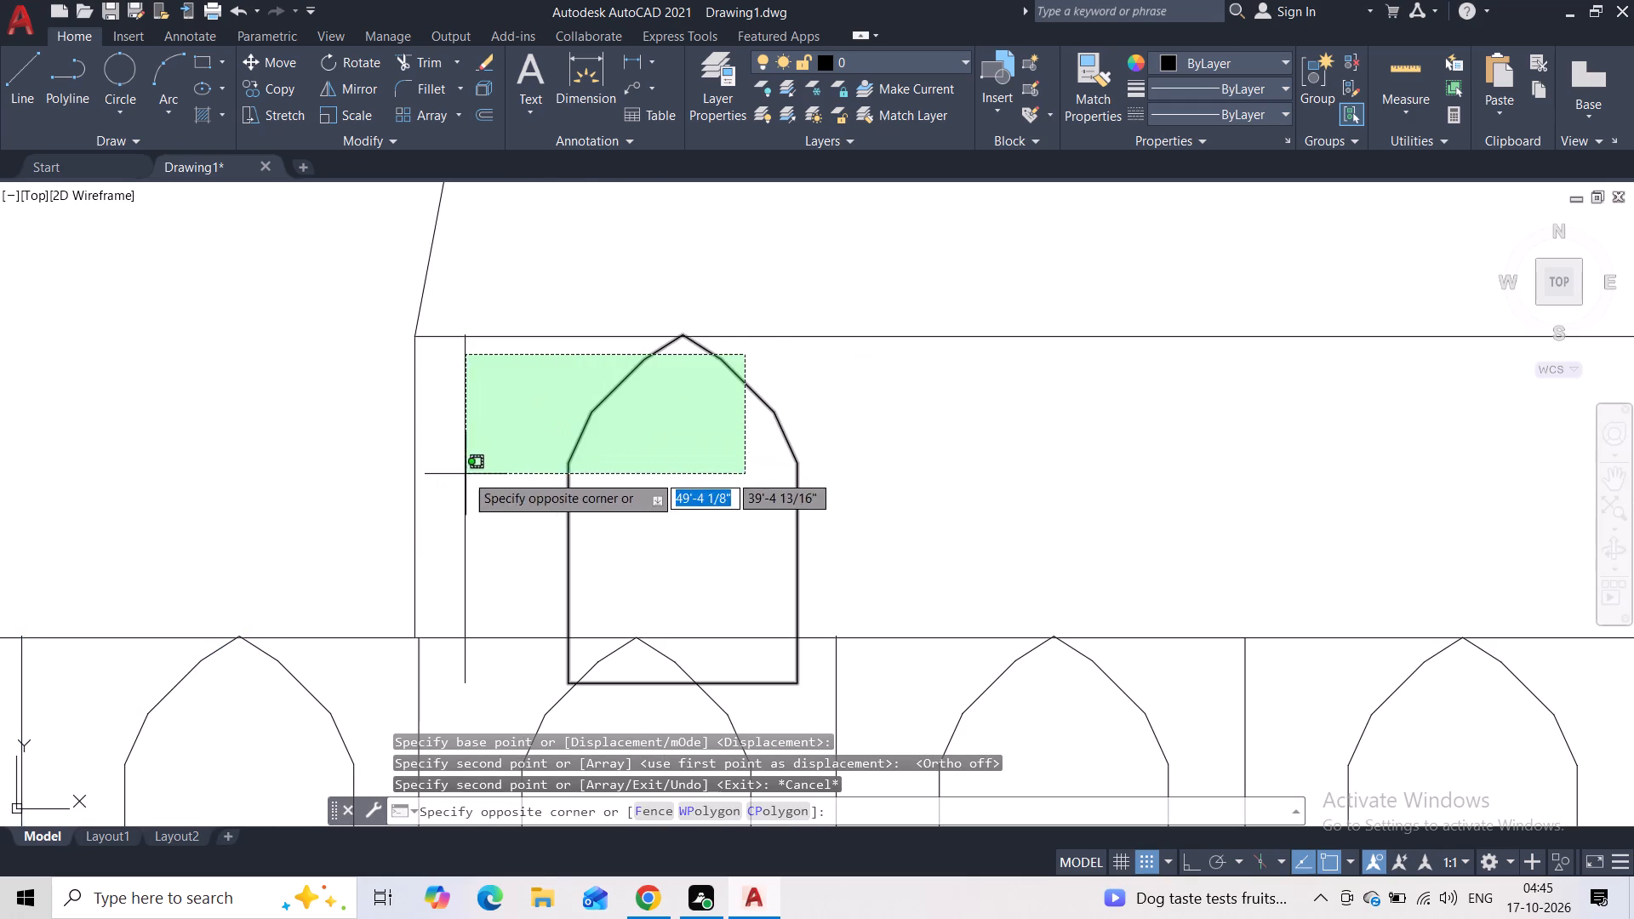
{"action": "left_click", "coordinate": [466, 474]}
{"action": "left_click", "coordinate": [494, 452]}
{"action": "left_click", "coordinate": [458, 472]}
{"action": "left_click", "coordinate": [351, 122]}
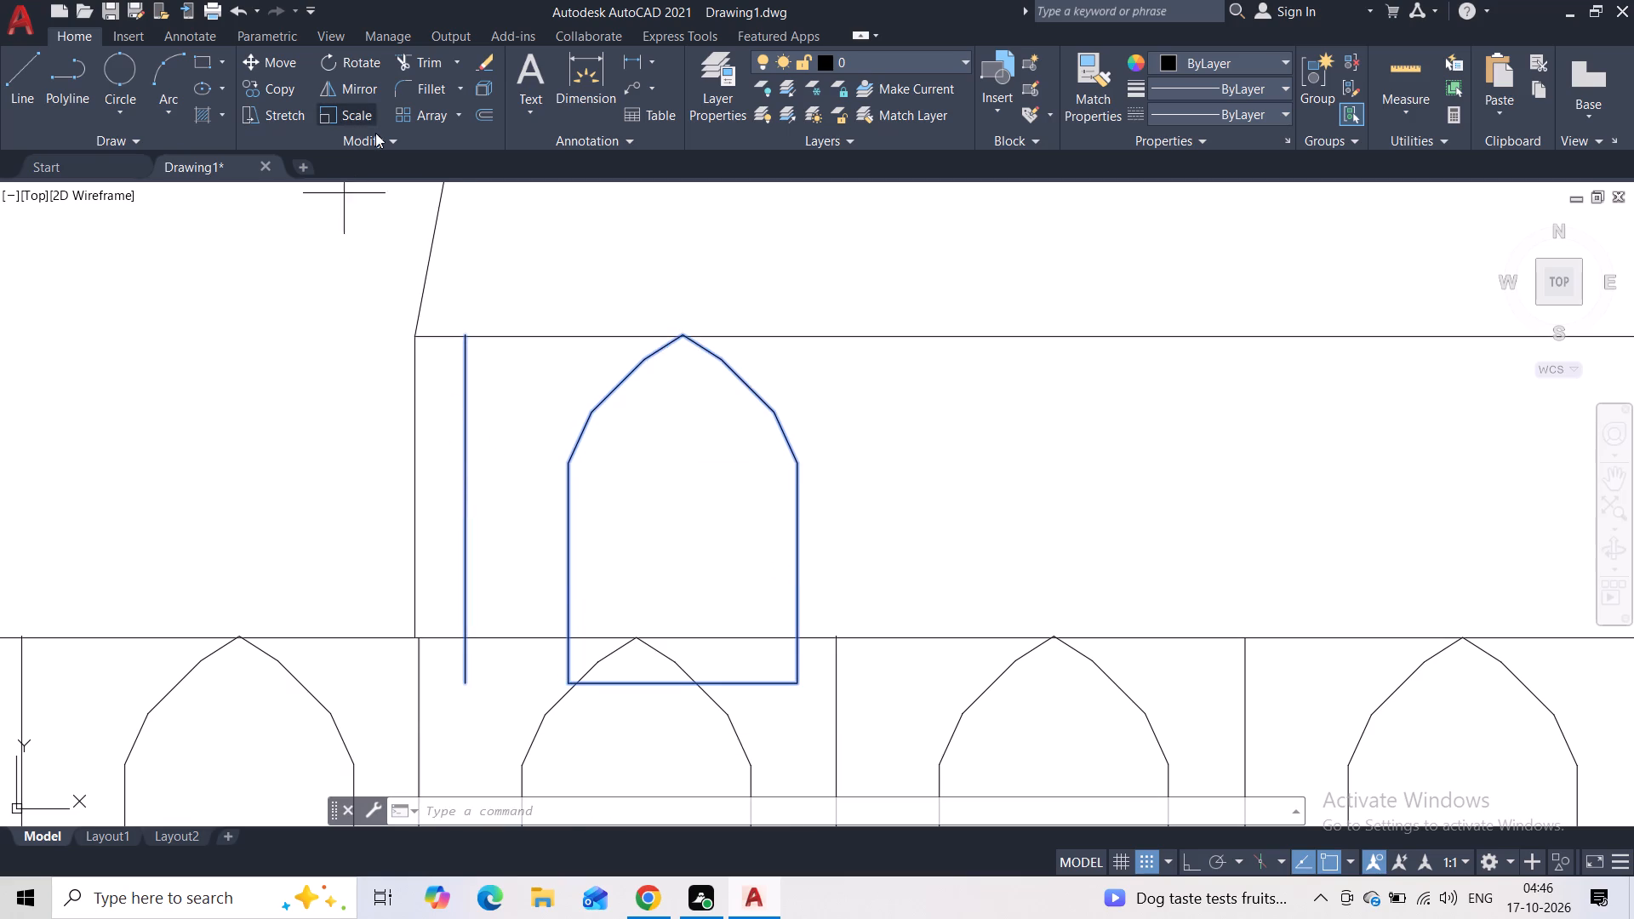
{"action": "left_click", "coordinate": [679, 334]}
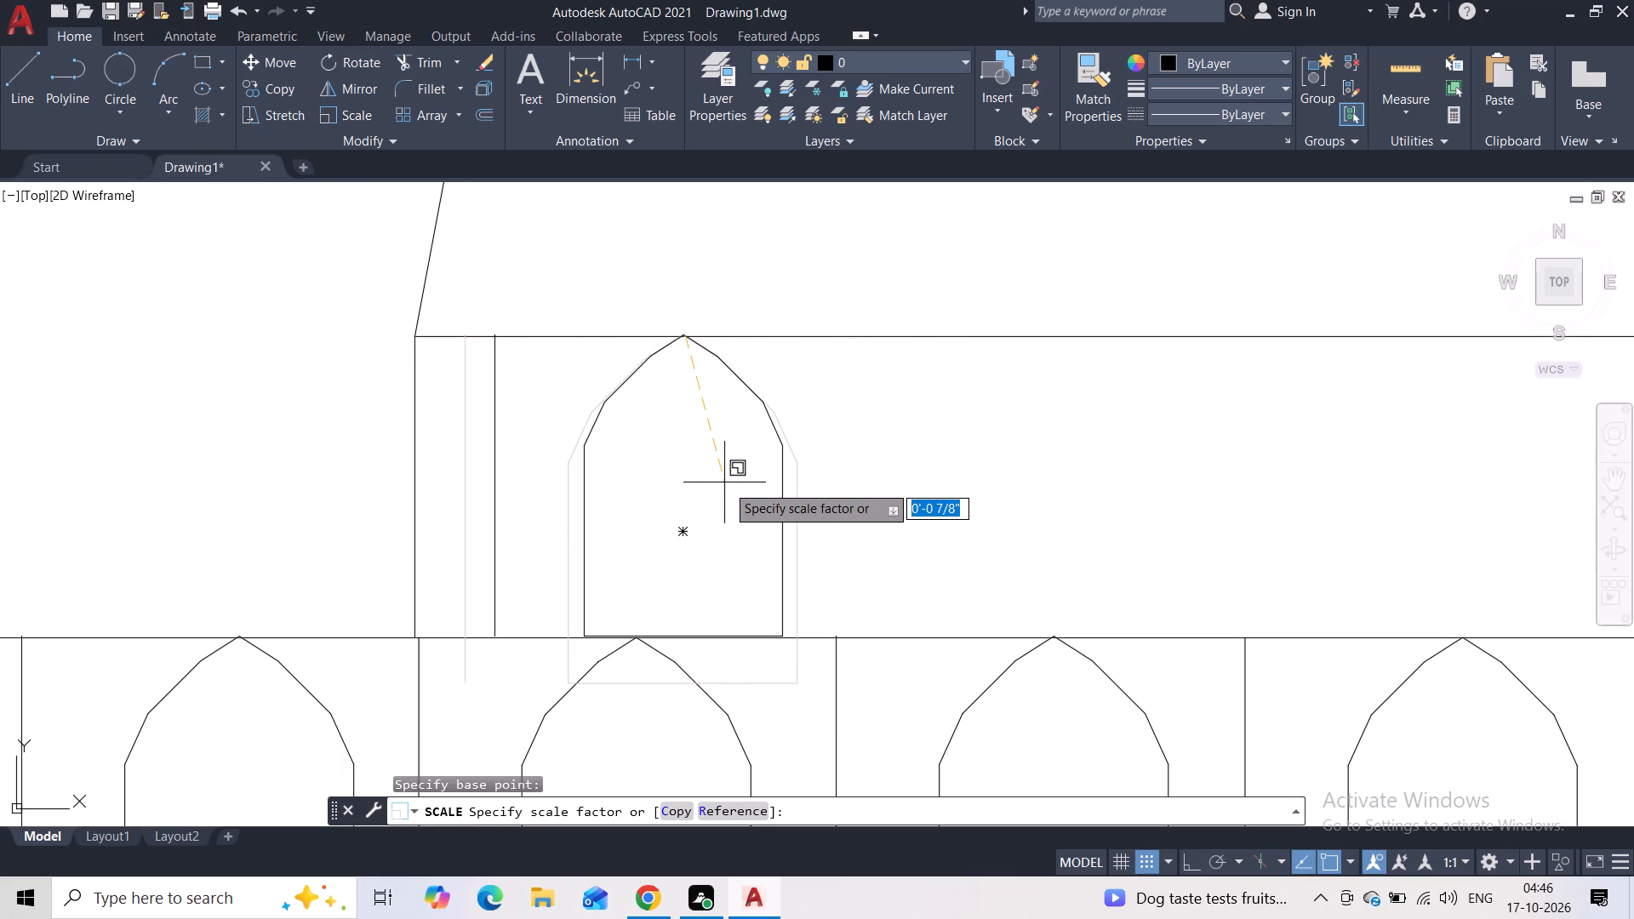
{"action": "left_click", "coordinate": [726, 484]}
Copy the reduced arch and vertical line four times along the fourth step with Ortho on, spaced about 13 to 15 inches apart.
{"action": "left_click", "coordinate": [808, 421]}
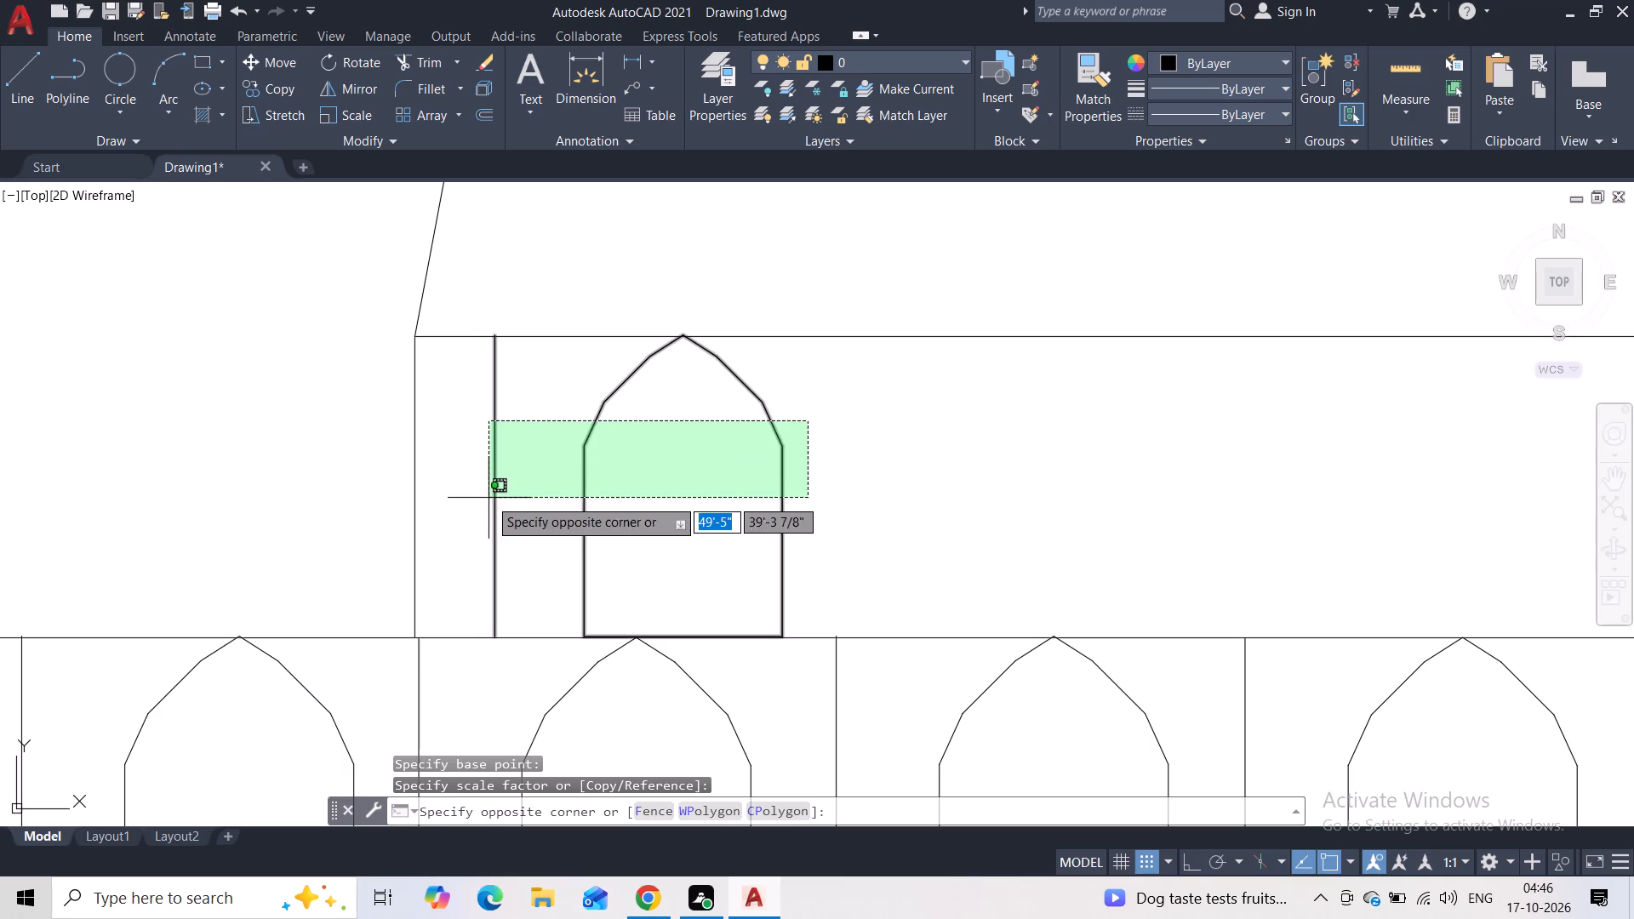
{"action": "left_click", "coordinate": [488, 498]}
{"action": "left_click", "coordinate": [289, 92]}
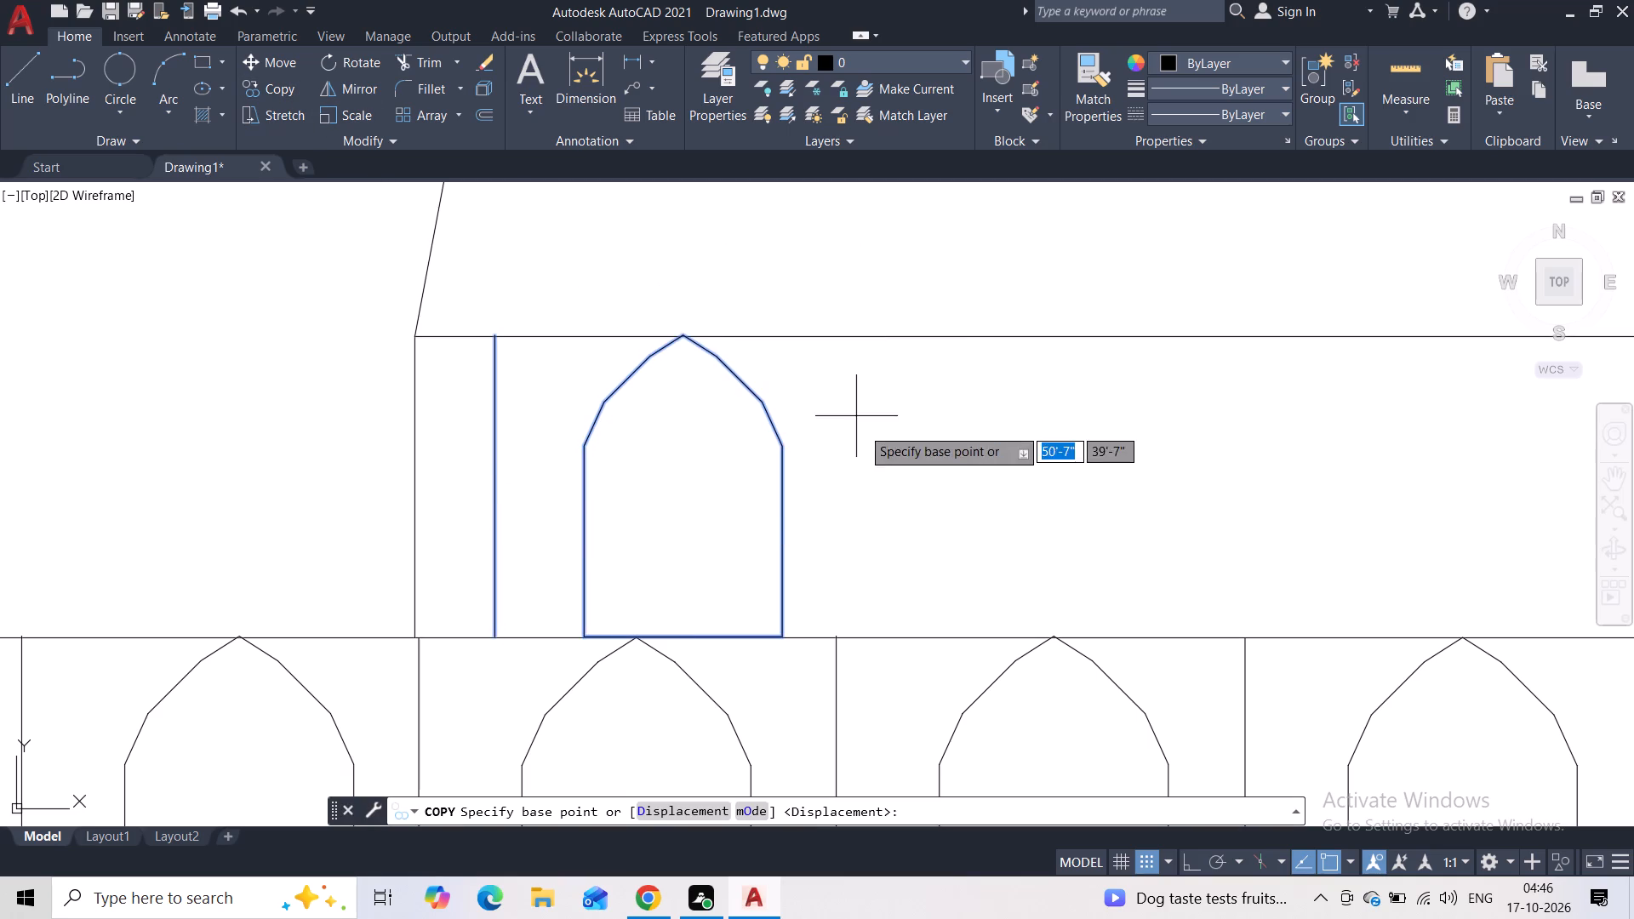
{"action": "left_click", "coordinate": [790, 632]}
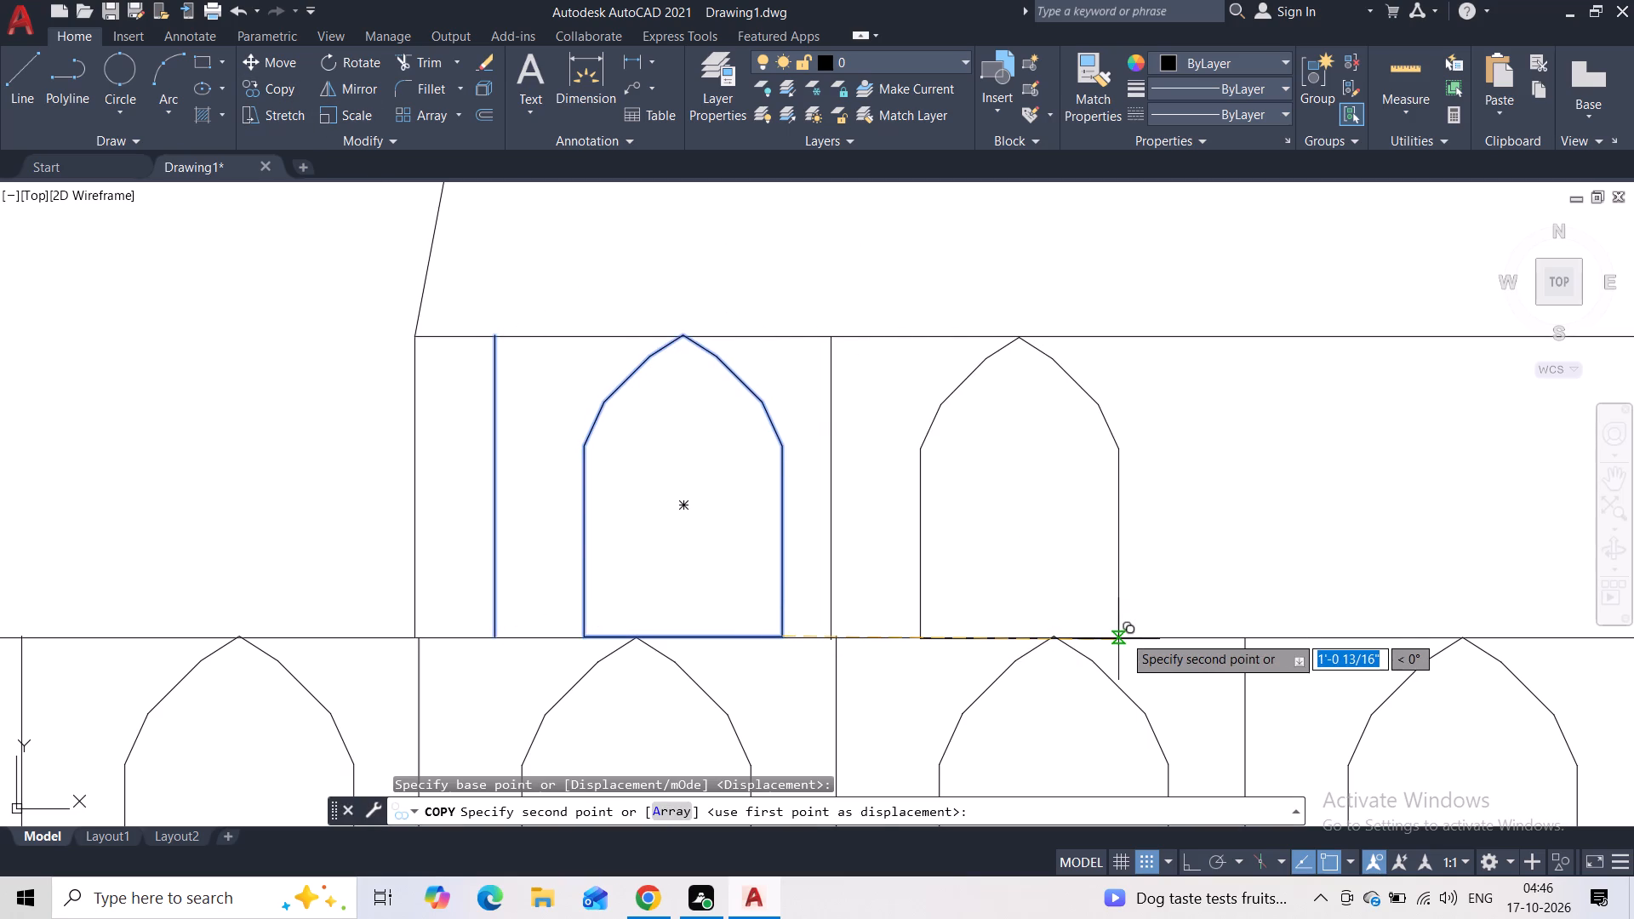
{"action": "key", "text": "F8"}
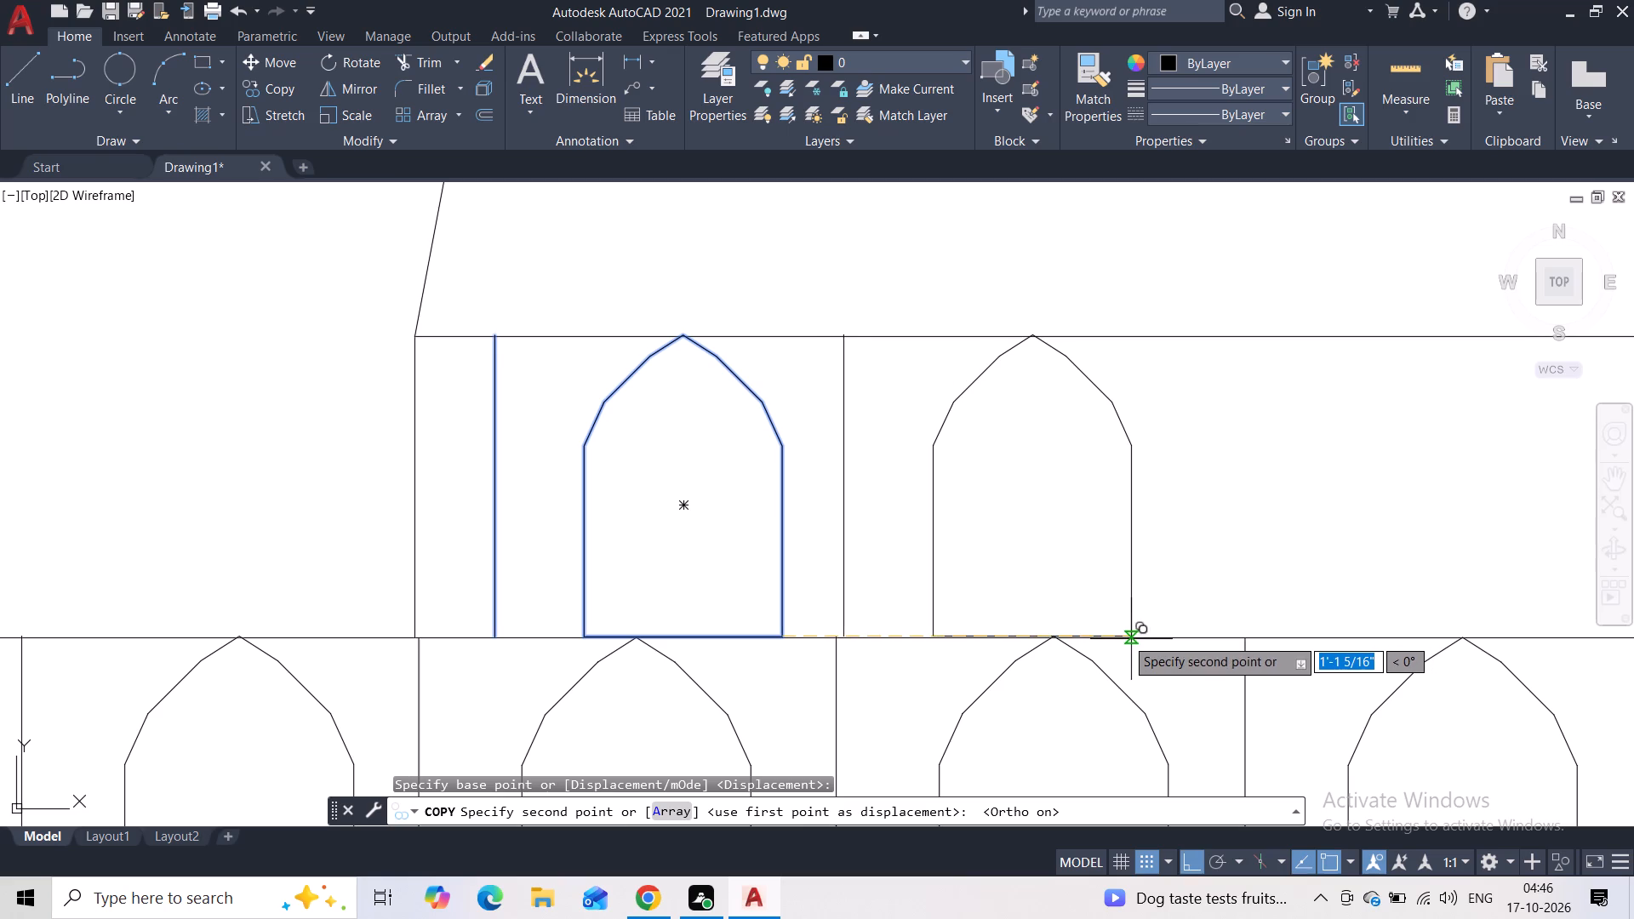
{"action": "left_click", "coordinate": [1123, 638]}
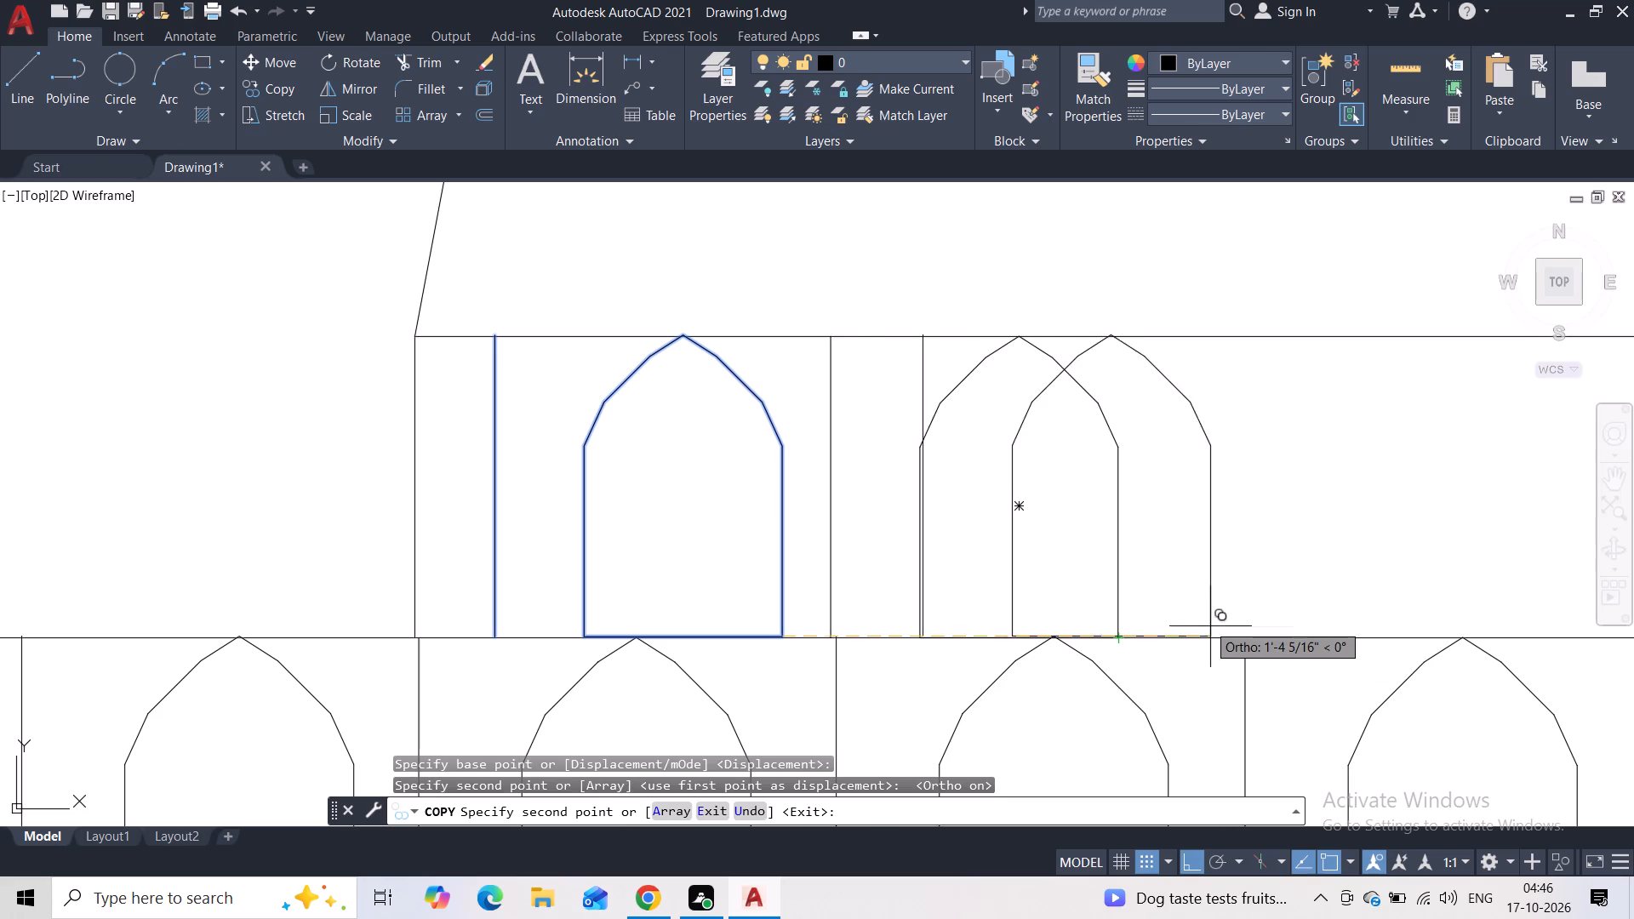
{"action": "middle_click_drag", "start_coordinate": [1208, 623], "coordinate": [669, 605]}
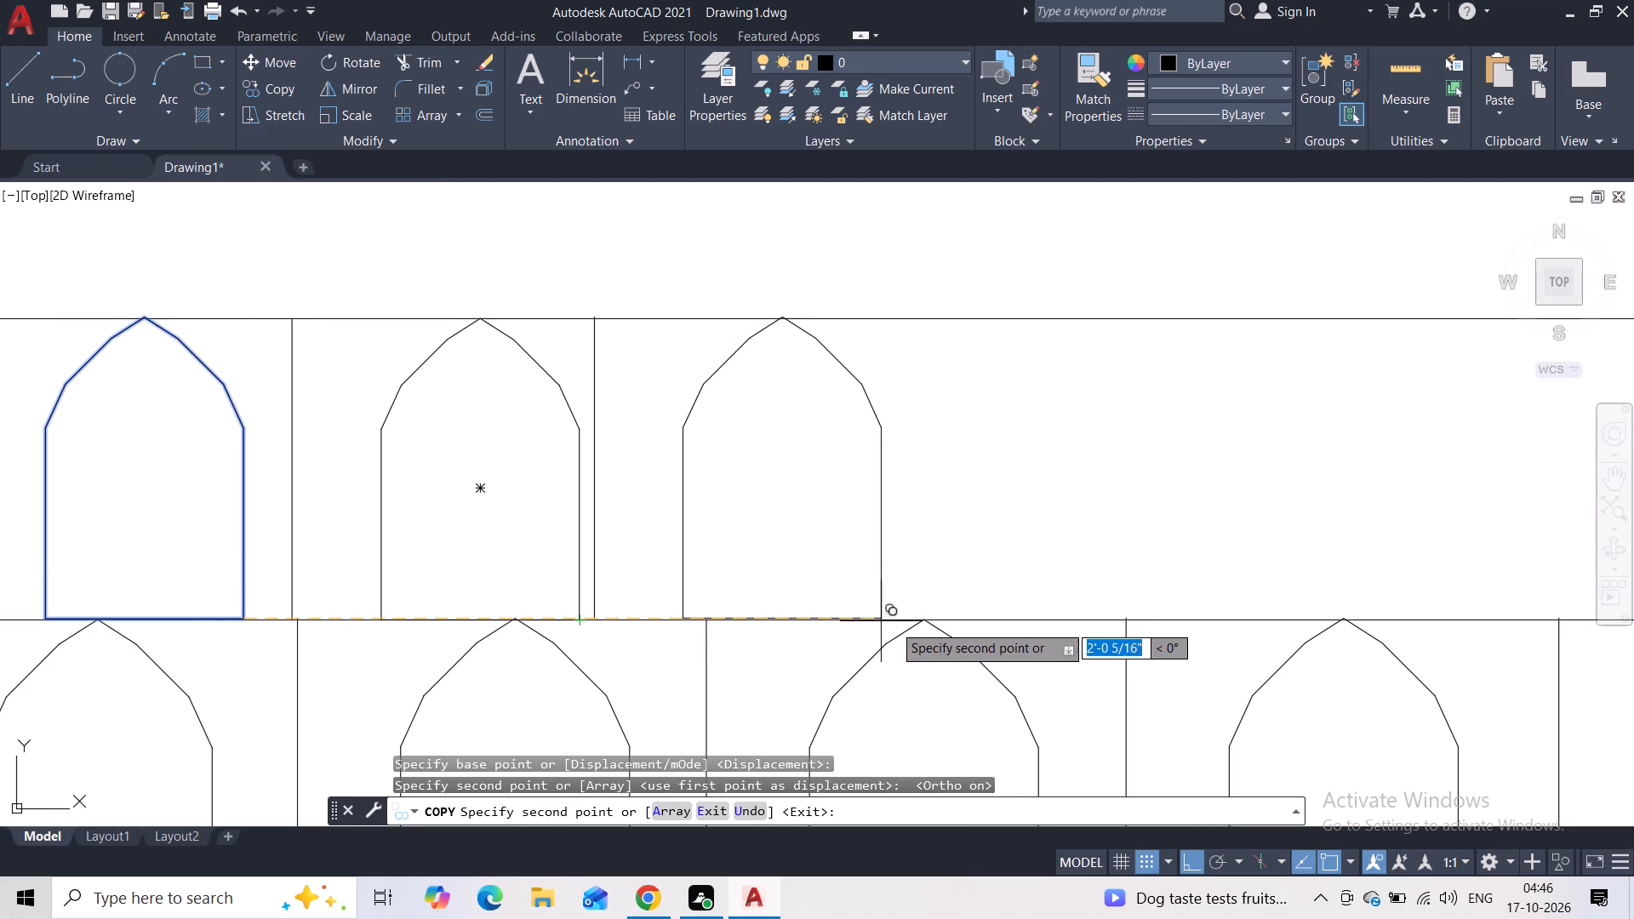
{"action": "left_click", "coordinate": [986, 631]}
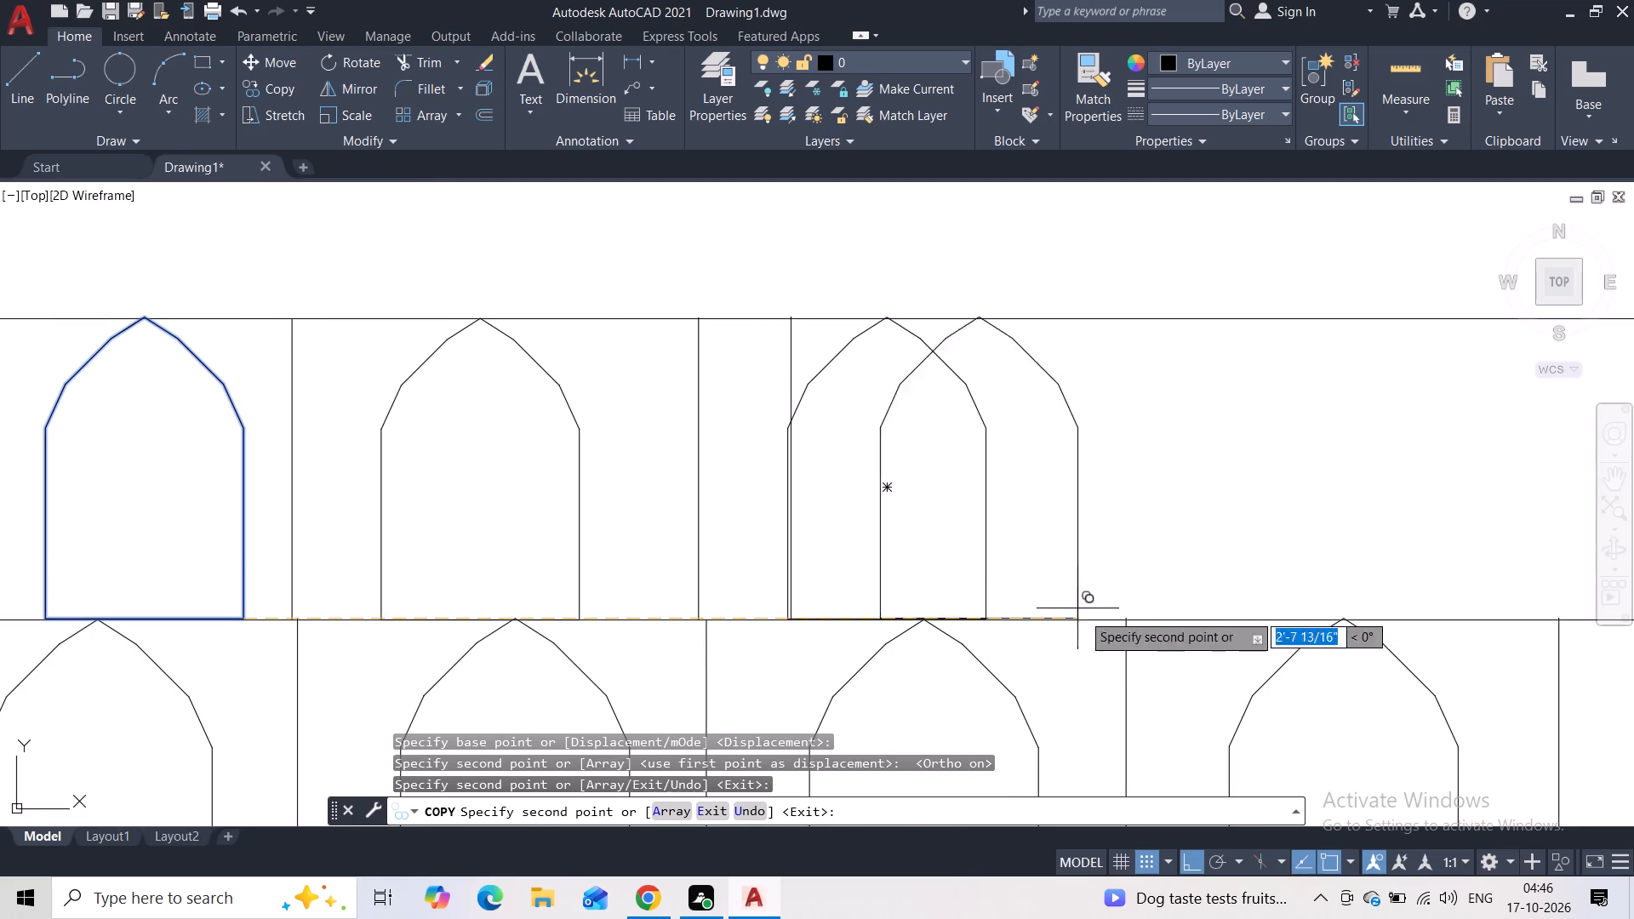
{"action": "left_click", "coordinate": [1399, 617]}
{"action": "middle_click_drag", "start_coordinate": [1405, 610], "coordinate": [556, 608]}
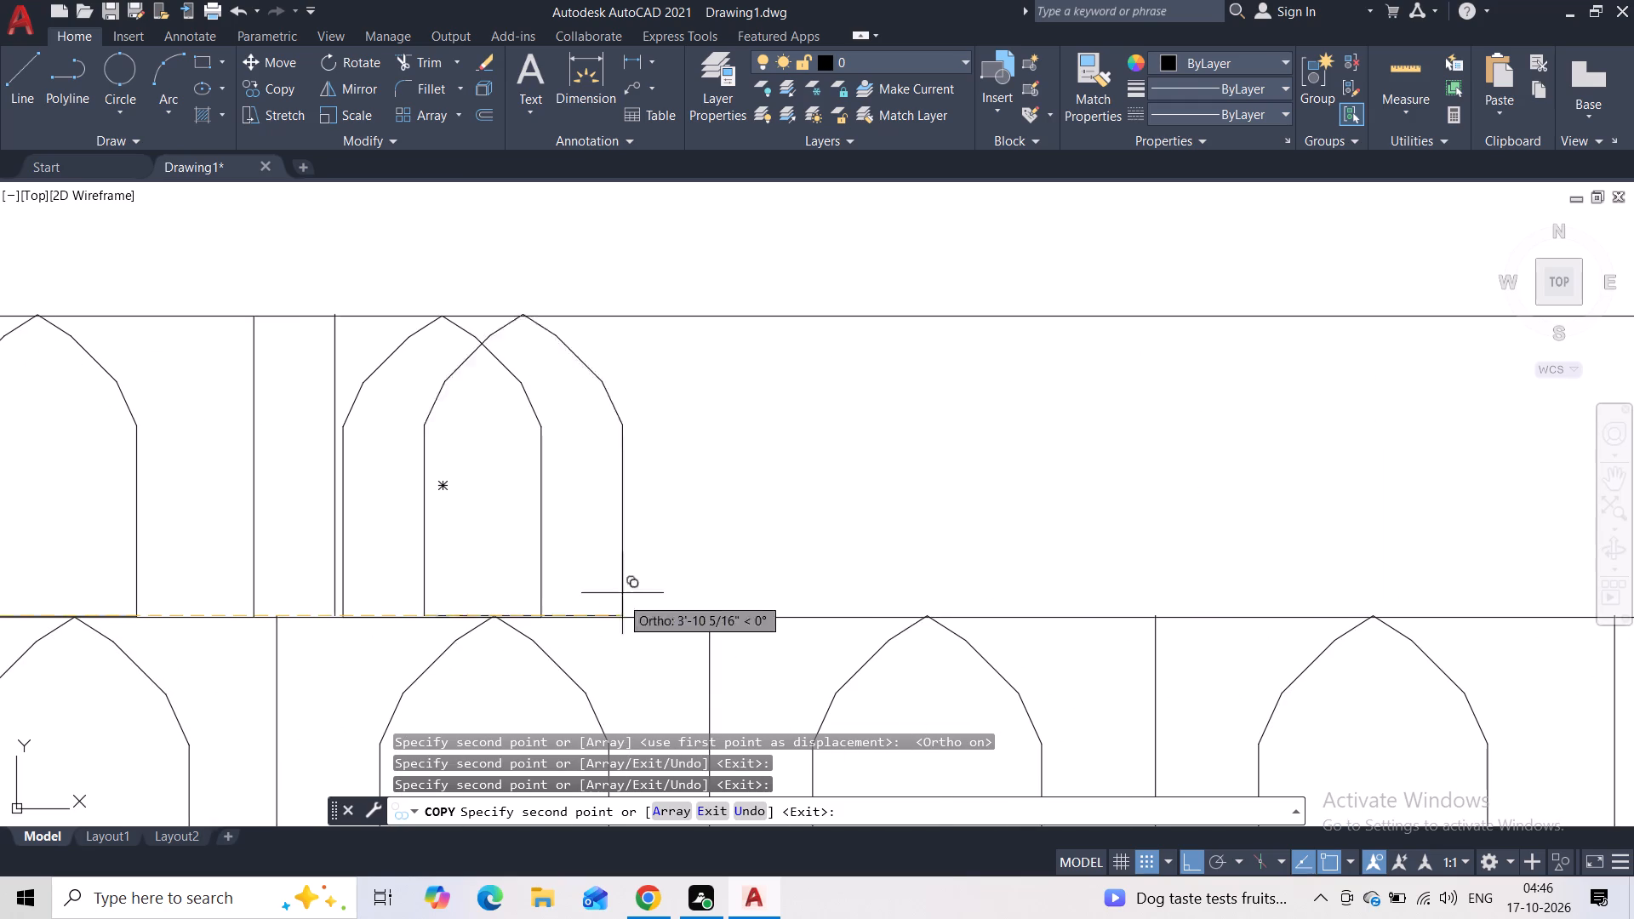
{"action": "left_click", "coordinate": [905, 621]}
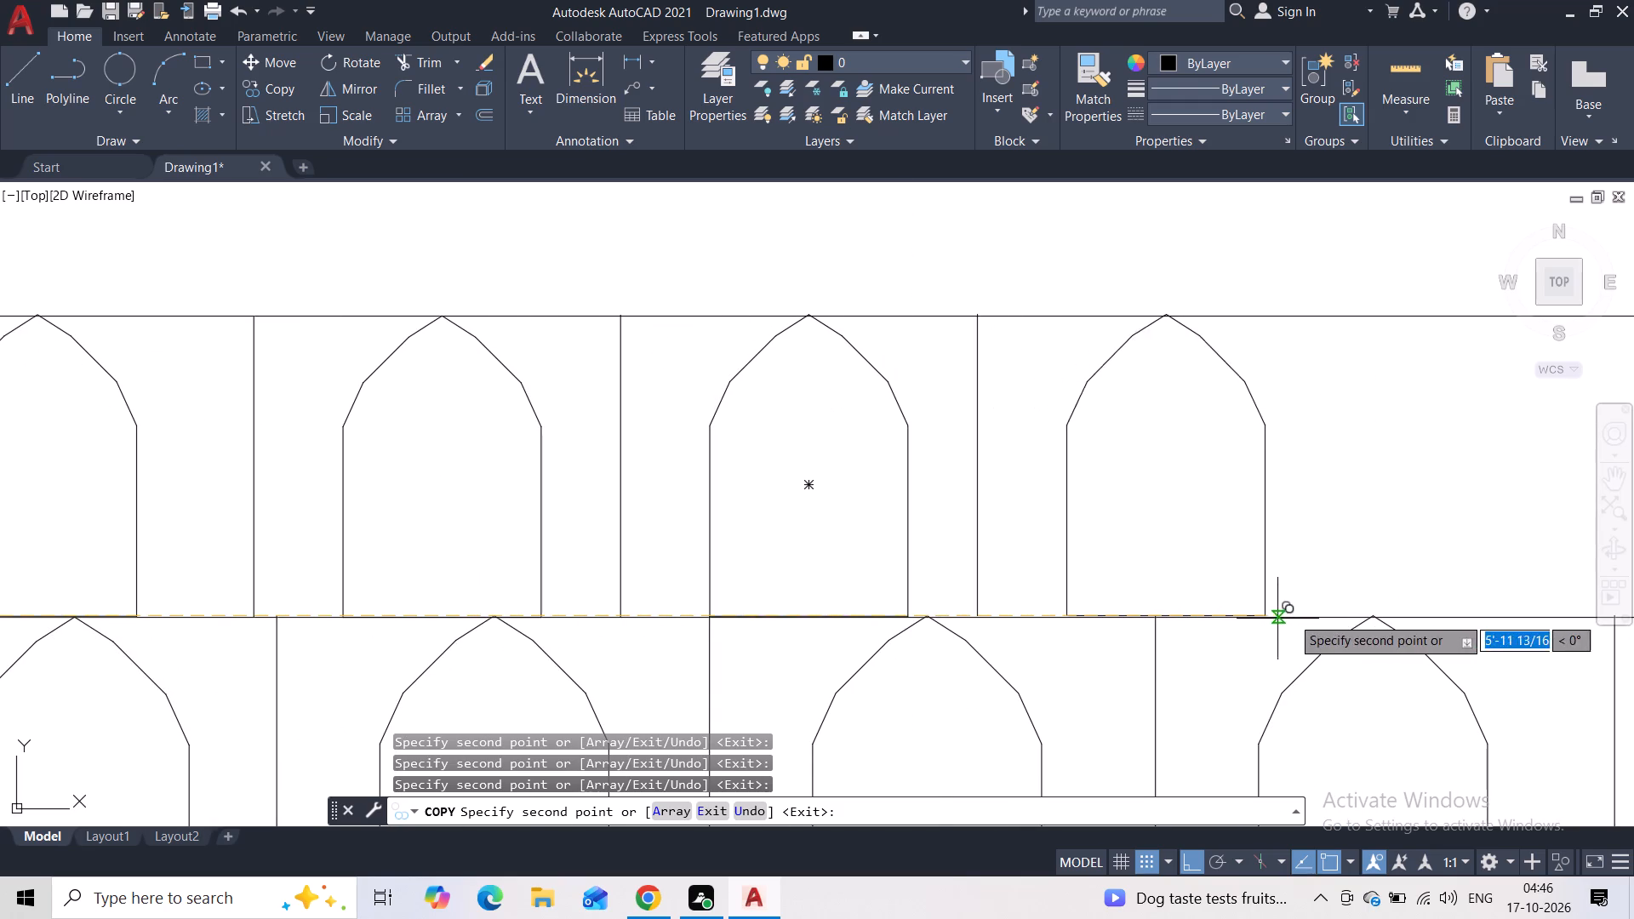
Place four more copies of the arch and vertical line, completing the fourth step's row up to the elevation's vertical end line.
{"action": "left_click", "coordinate": [1291, 616]}
{"action": "middle_click_drag", "start_coordinate": [1296, 615], "coordinate": [780, 630]}
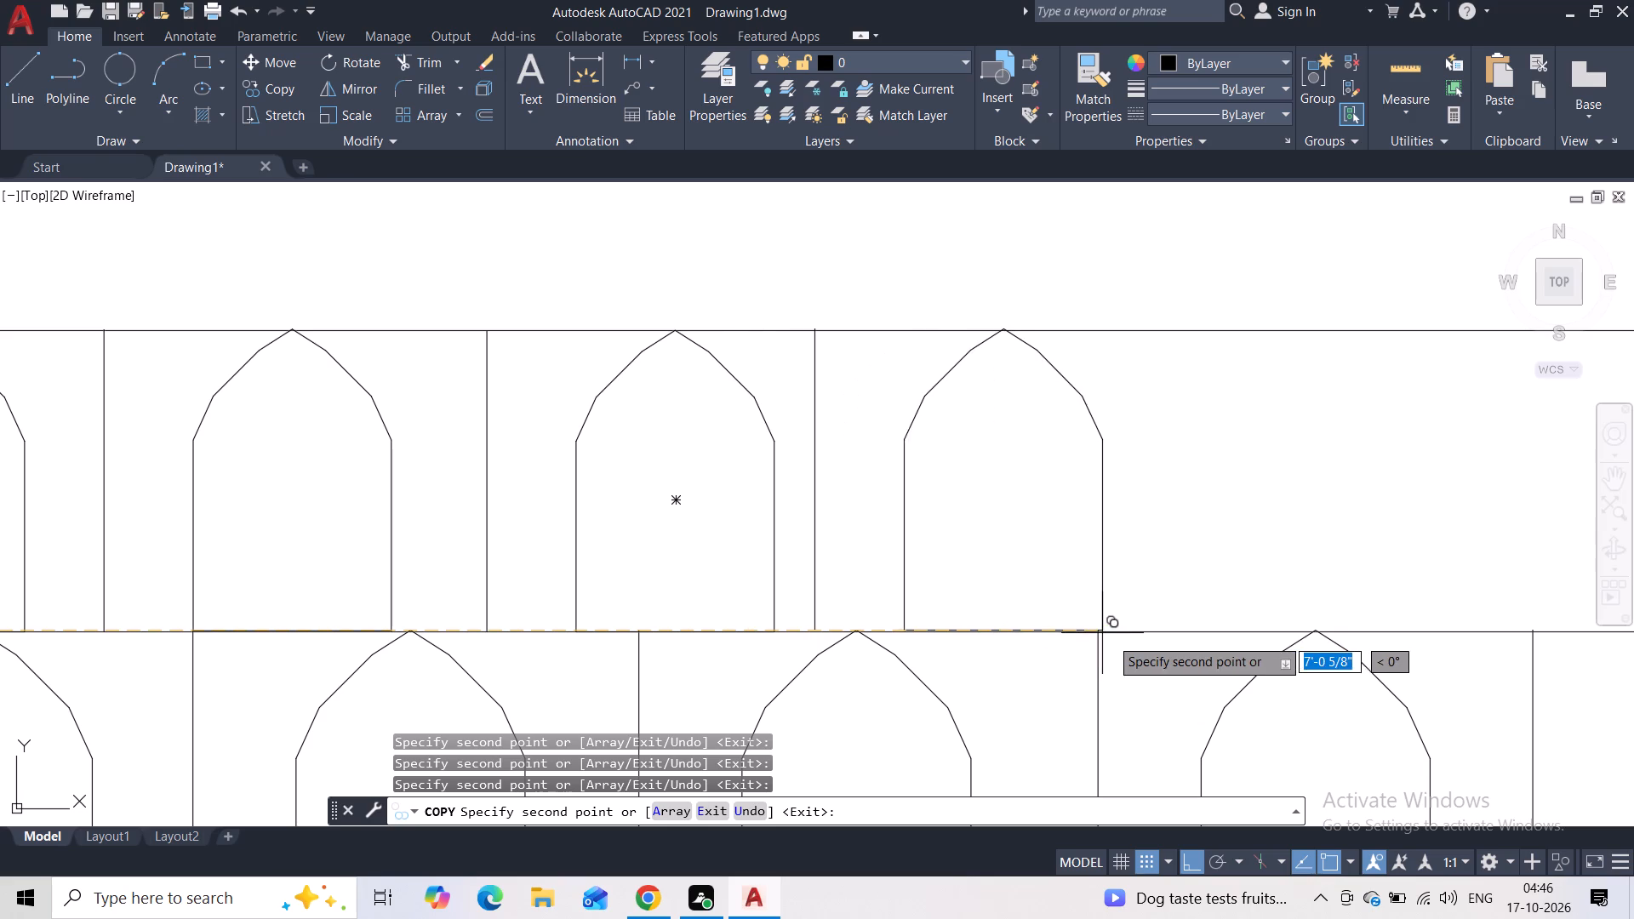
{"action": "left_click", "coordinate": [1127, 637]}
{"action": "middle_click_drag", "start_coordinate": [1261, 631], "coordinate": [813, 636]}
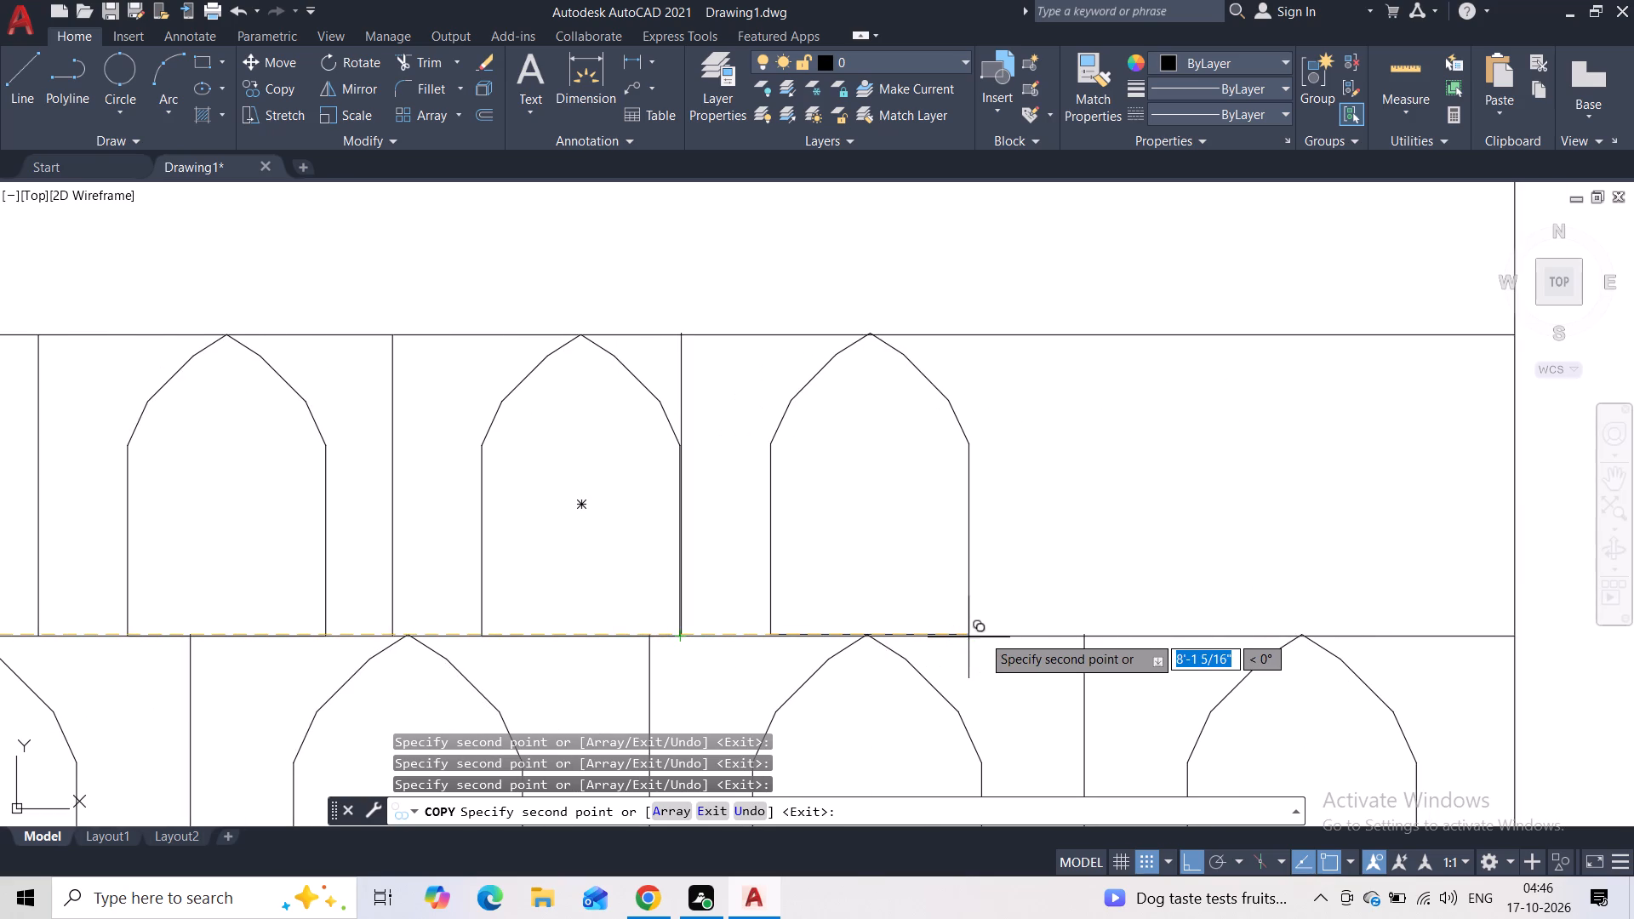
{"action": "left_click", "coordinate": [1034, 633]}
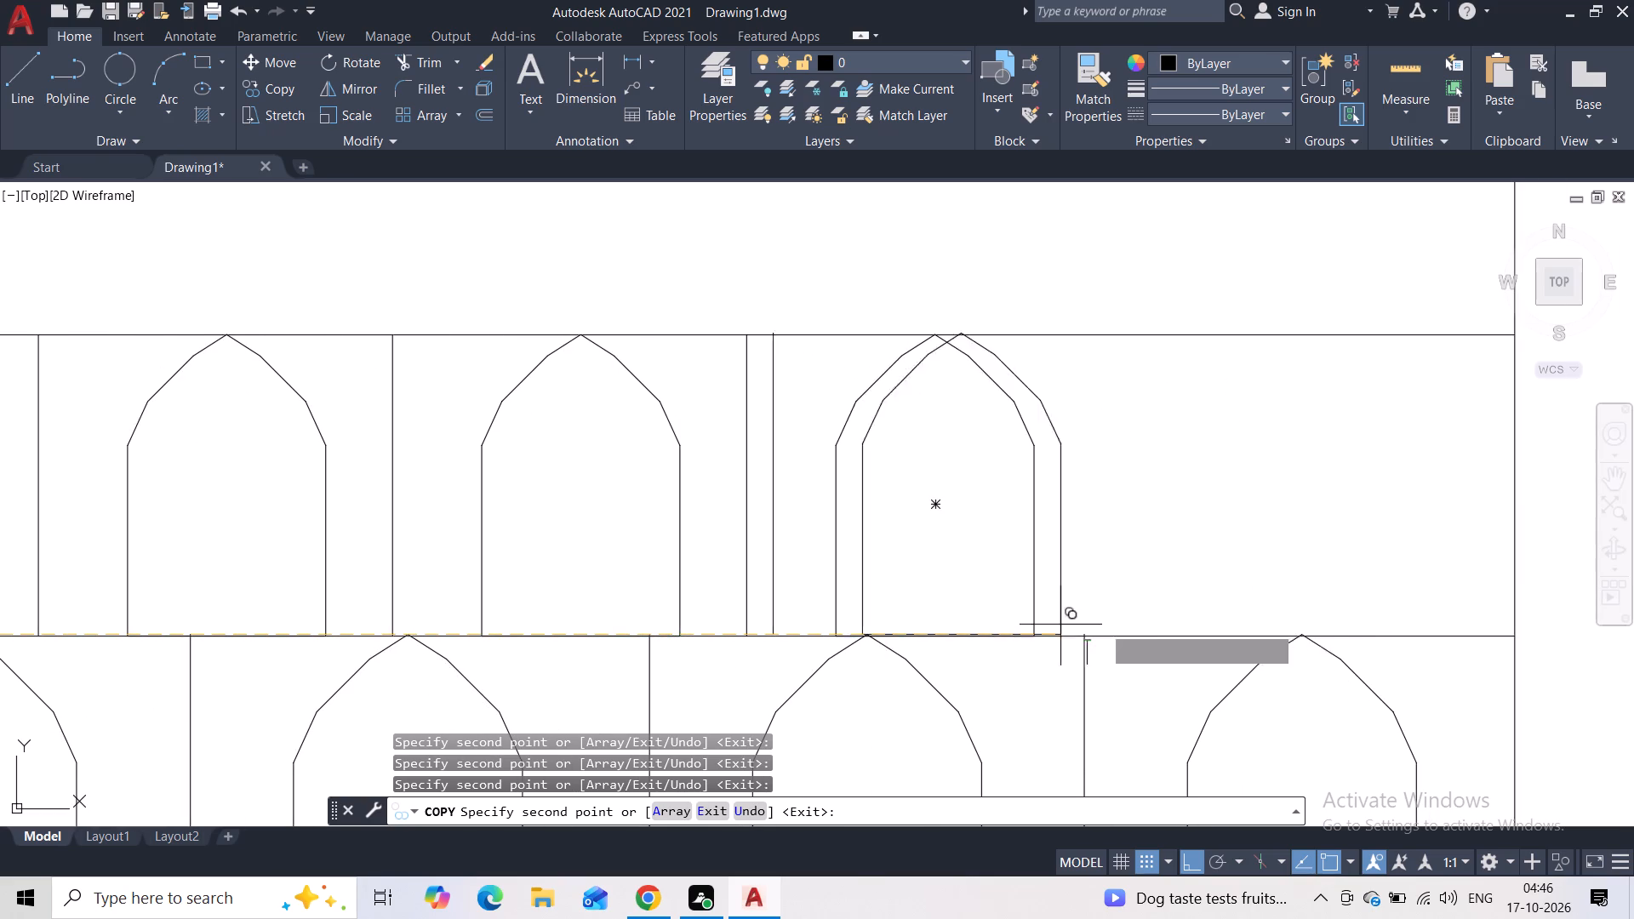
{"action": "left_click", "coordinate": [1394, 629]}
{"action": "key", "text": "Escape"}
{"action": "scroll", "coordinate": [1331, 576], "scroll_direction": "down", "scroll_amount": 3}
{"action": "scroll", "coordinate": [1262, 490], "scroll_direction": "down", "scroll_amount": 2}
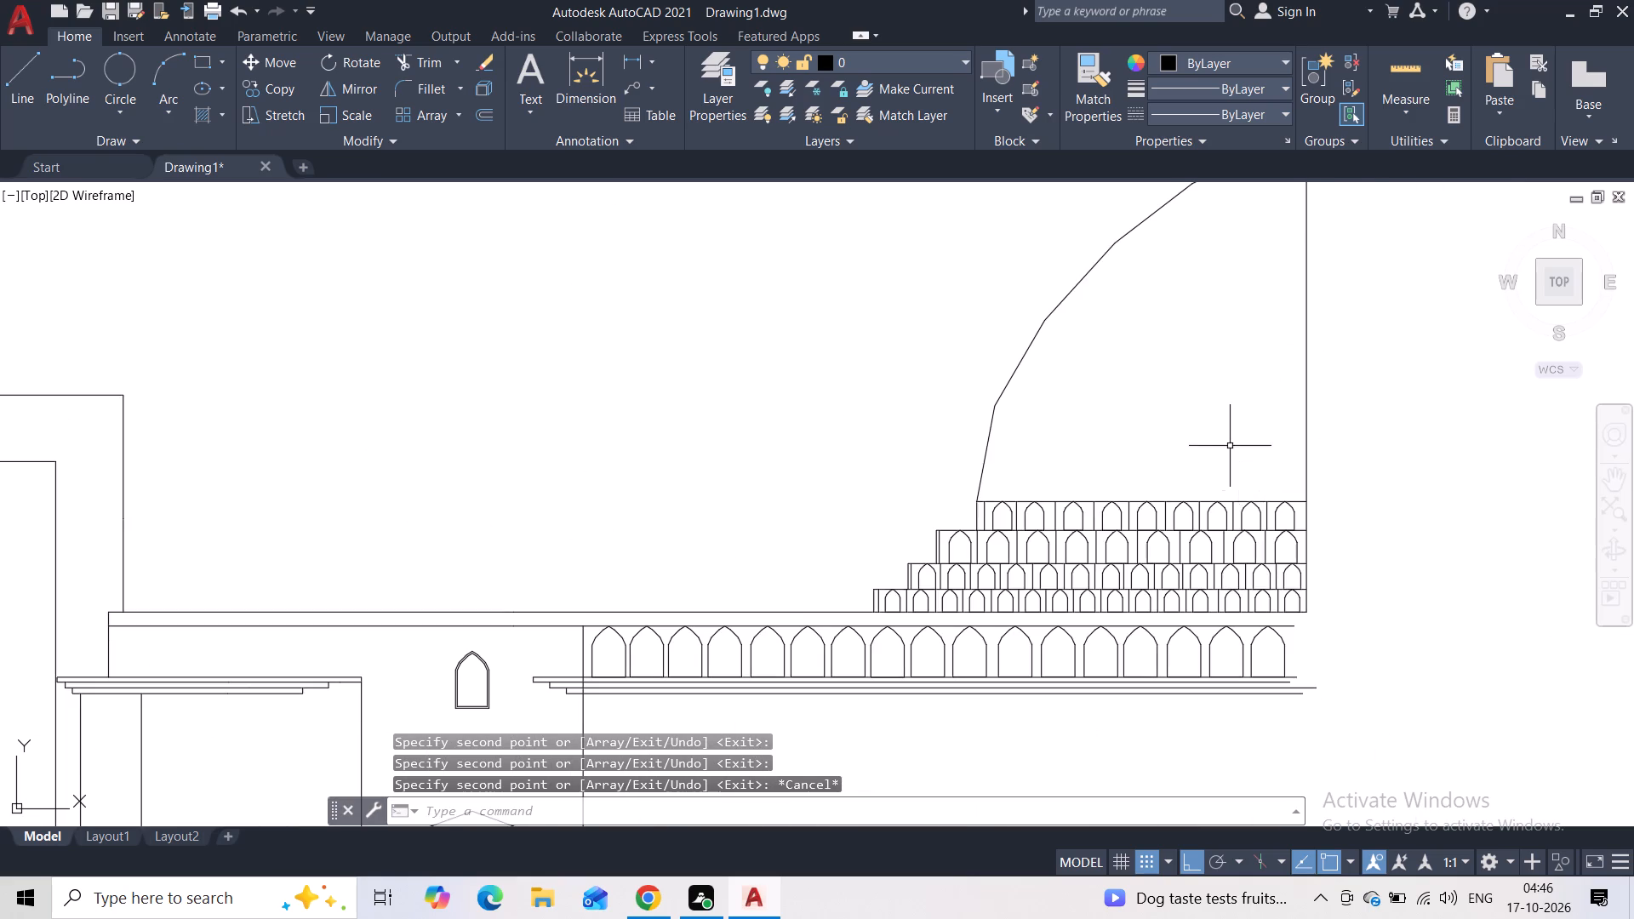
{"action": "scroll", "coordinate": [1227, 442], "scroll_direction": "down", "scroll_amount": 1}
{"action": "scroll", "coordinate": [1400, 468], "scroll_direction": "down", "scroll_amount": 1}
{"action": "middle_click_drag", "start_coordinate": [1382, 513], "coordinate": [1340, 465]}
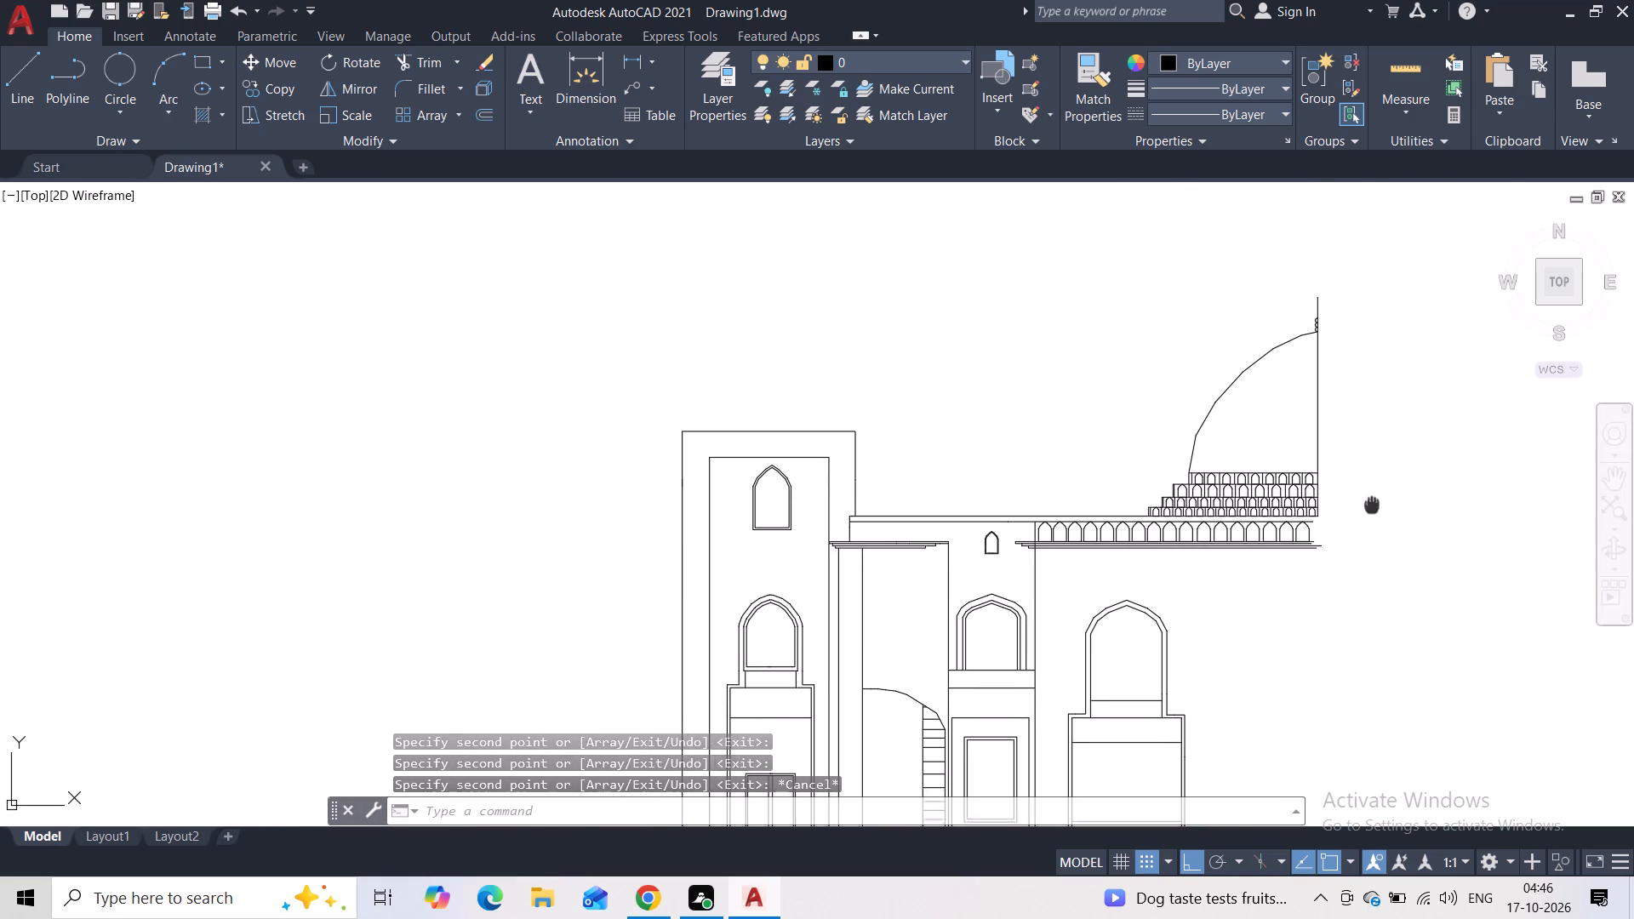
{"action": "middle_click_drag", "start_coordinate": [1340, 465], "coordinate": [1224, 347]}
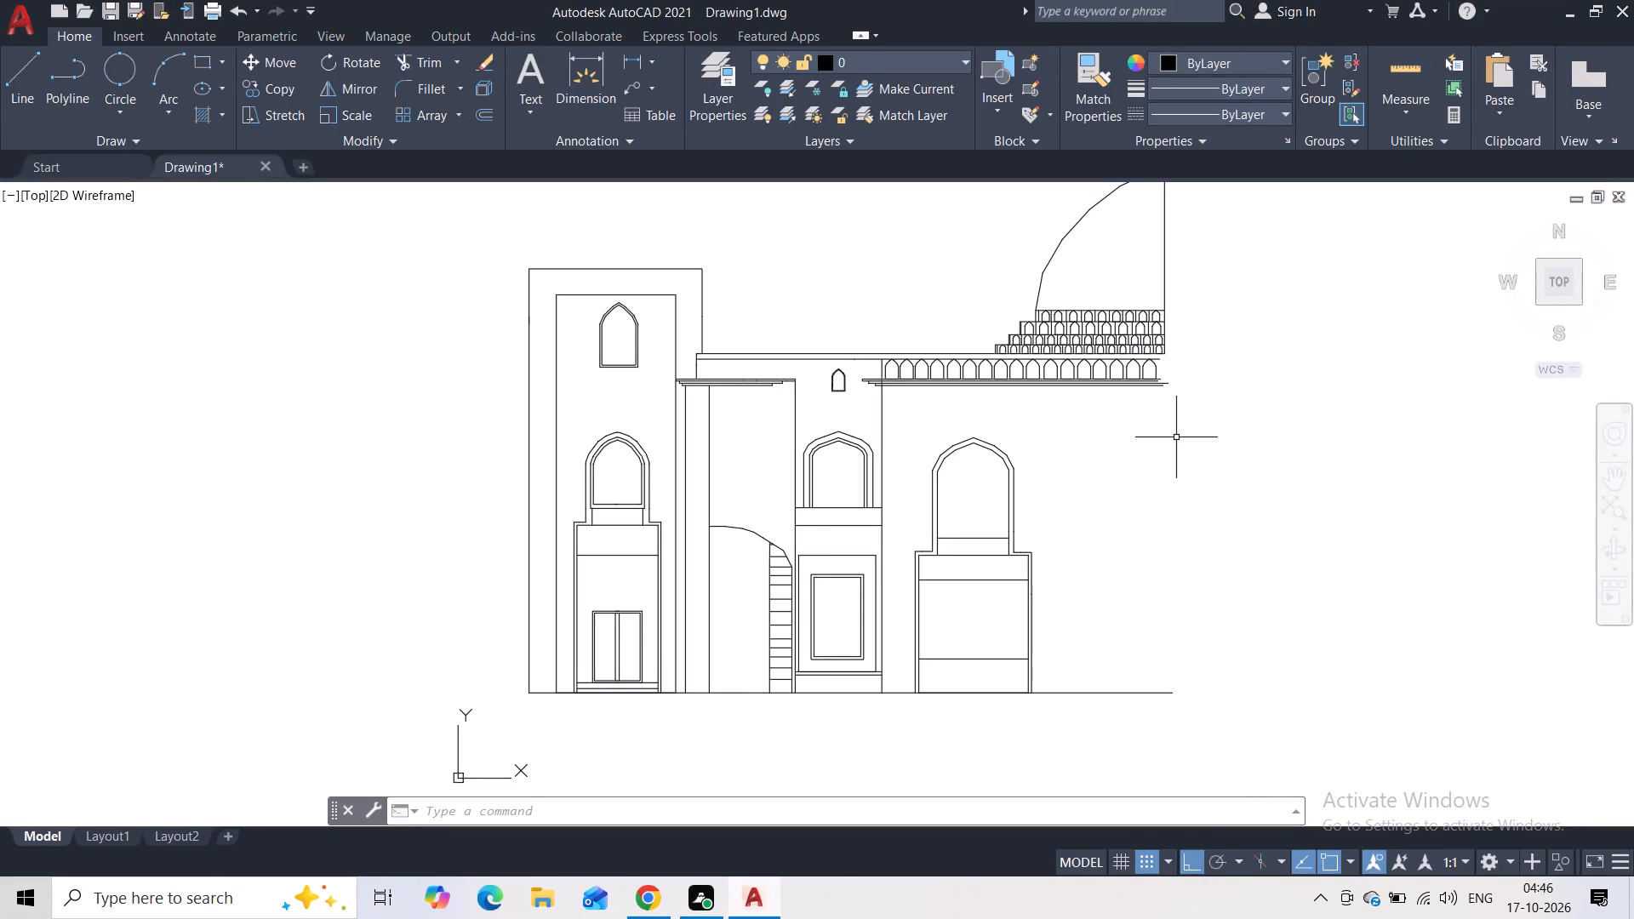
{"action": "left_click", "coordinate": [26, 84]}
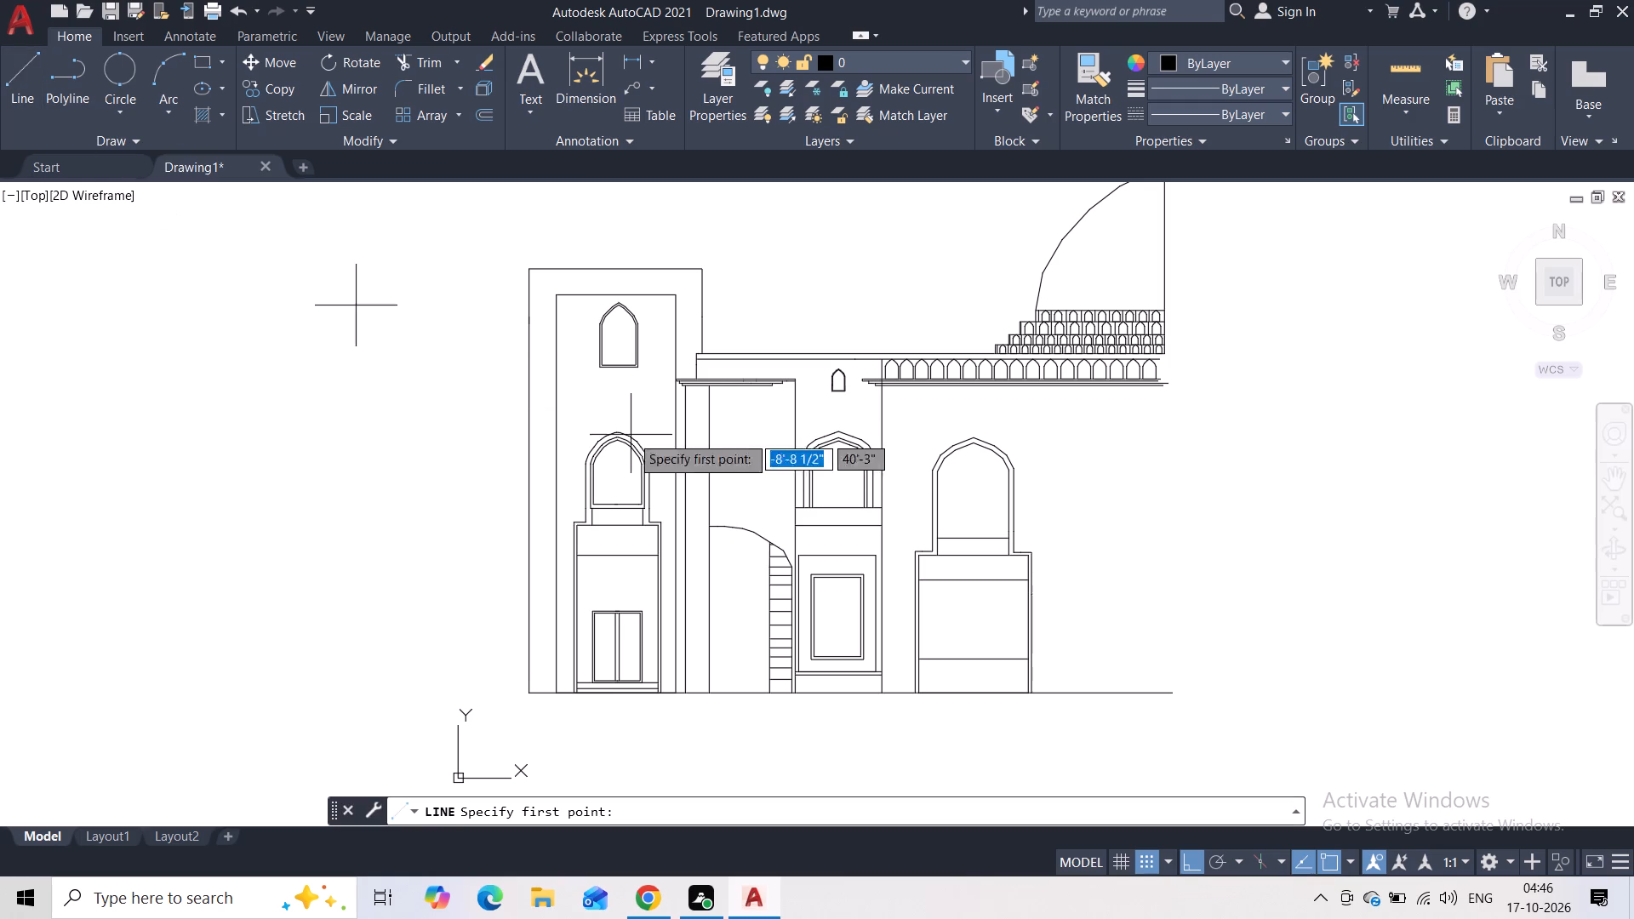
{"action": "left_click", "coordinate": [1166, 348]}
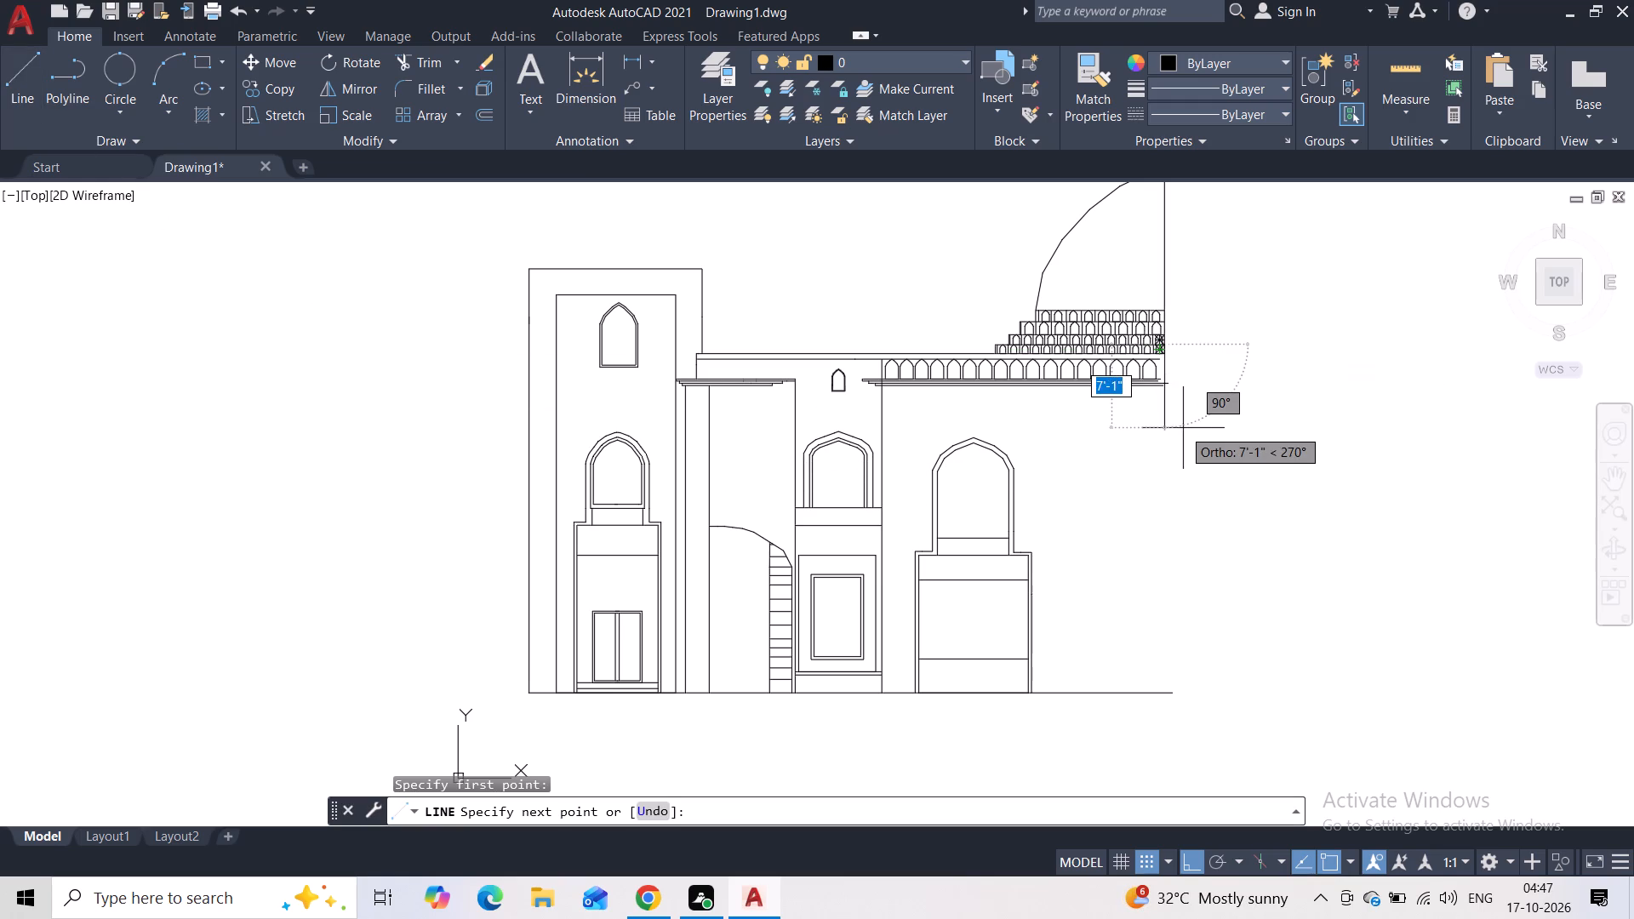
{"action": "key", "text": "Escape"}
Draw a vertical line about 28 feet 11 inches long from the stepped base's bottom outer corner down to the ground line.
{"action": "scroll", "coordinate": [1186, 420], "scroll_direction": "up", "scroll_amount": 1}
{"action": "middle_click_drag", "start_coordinate": [1143, 323], "coordinate": [1072, 453]}
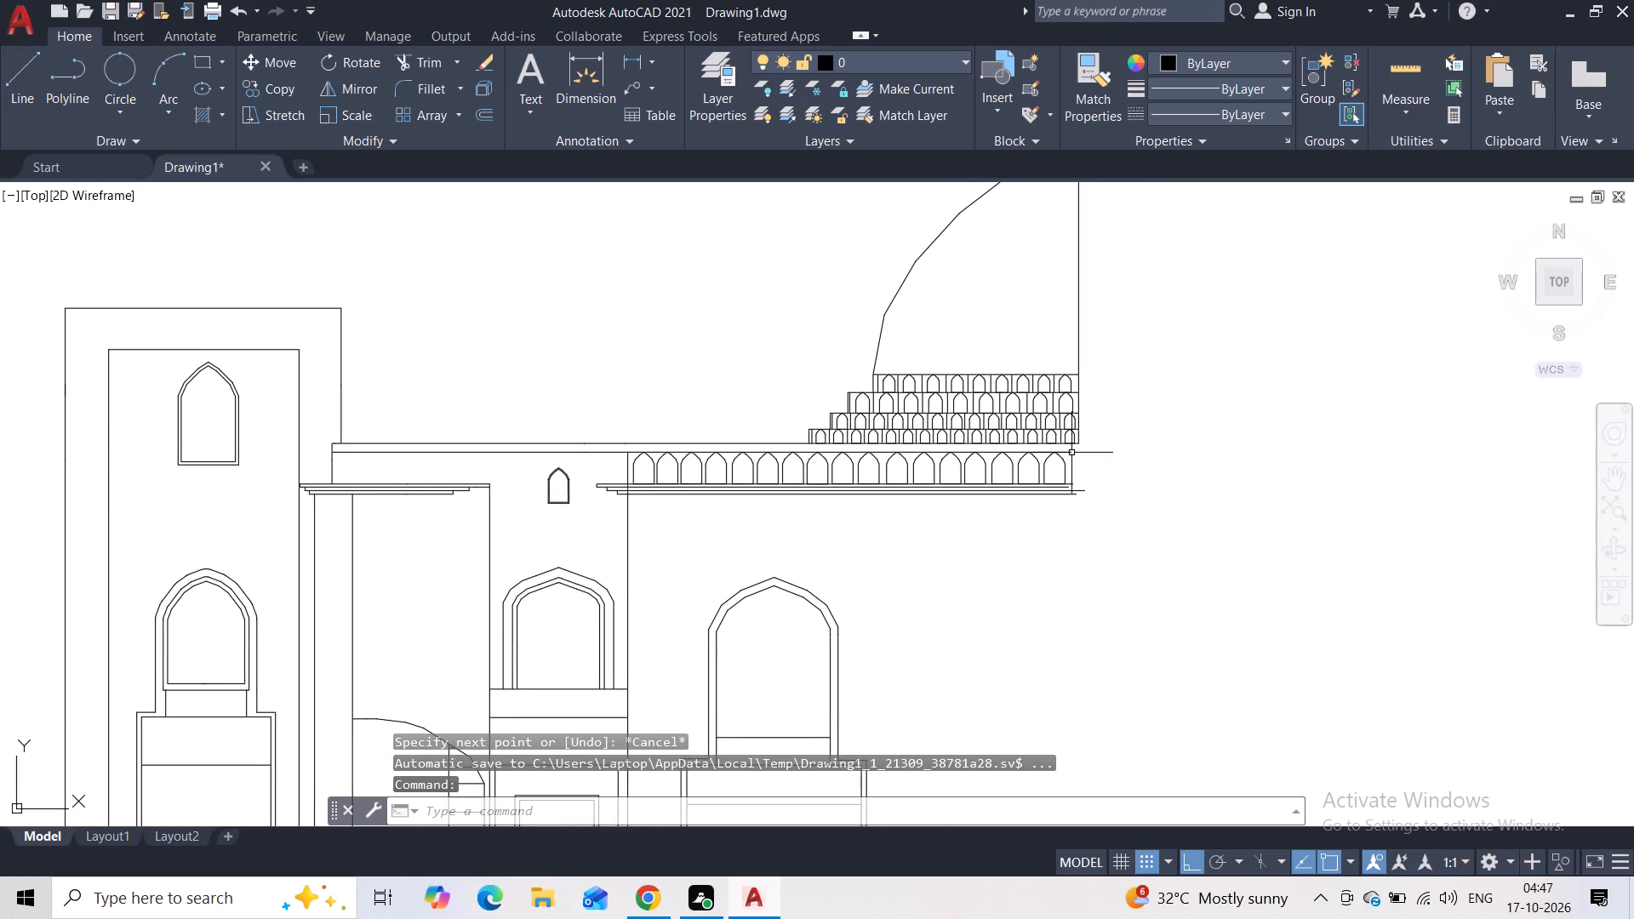
{"action": "scroll", "coordinate": [1101, 448], "scroll_direction": "up", "scroll_amount": 2}
{"action": "key", "text": "space"}
{"action": "left_click", "coordinate": [1036, 438]}
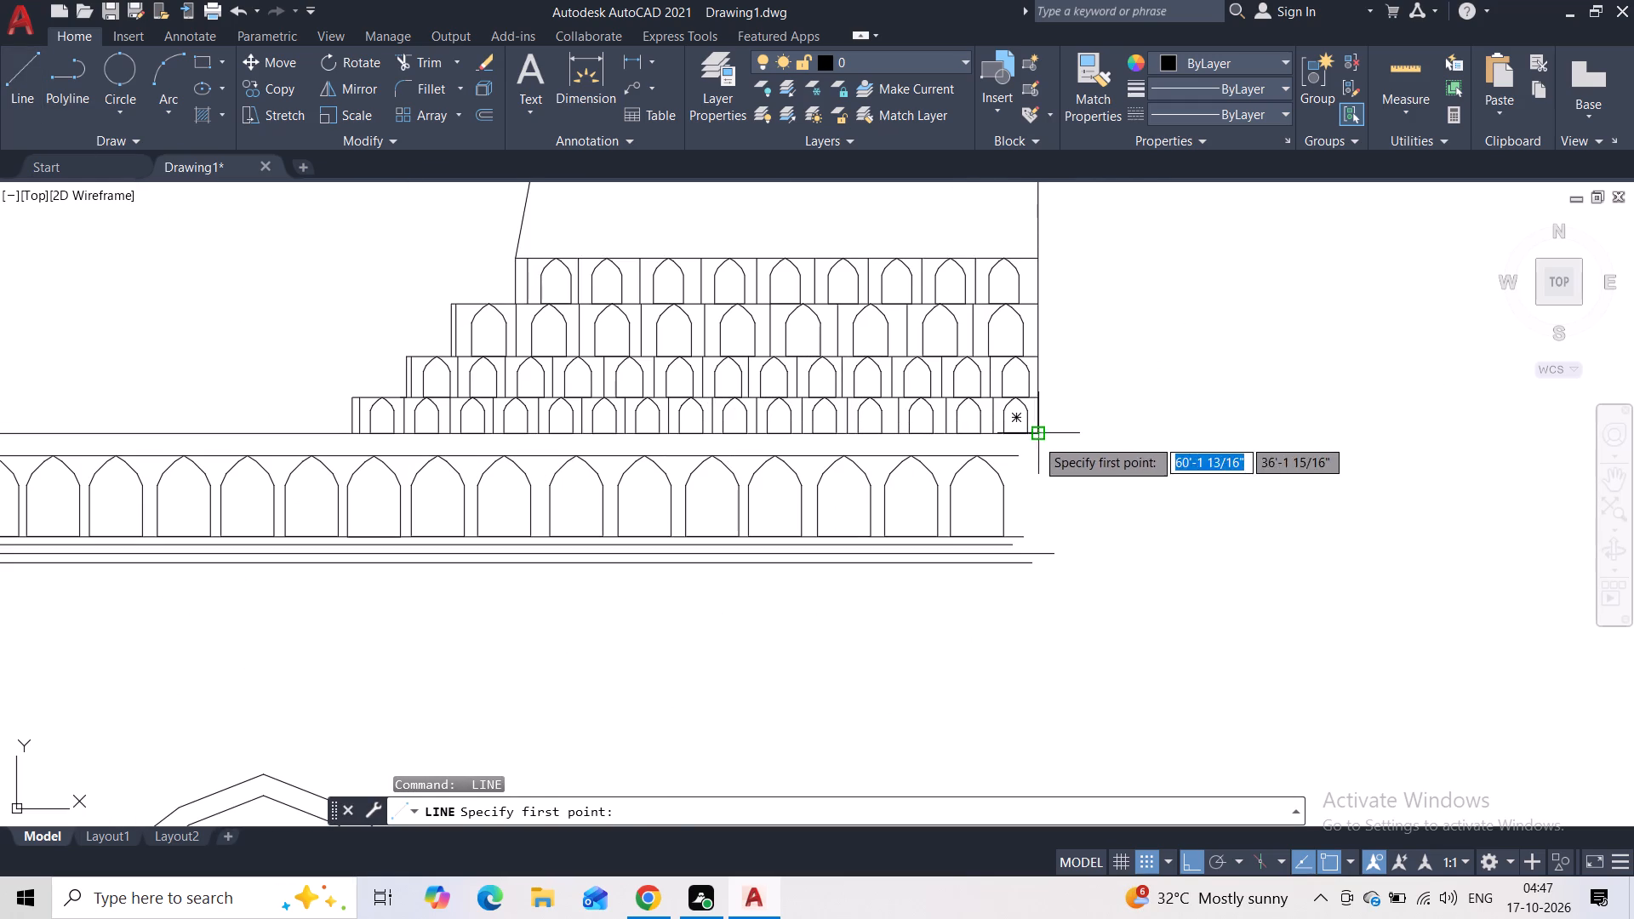
{"action": "middle_click_drag", "start_coordinate": [1106, 647], "coordinate": [1025, 364]}
{"action": "middle_click_drag", "start_coordinate": [1010, 562], "coordinate": [974, 316]}
{"action": "scroll", "coordinate": [961, 508], "scroll_direction": "down", "scroll_amount": 1}
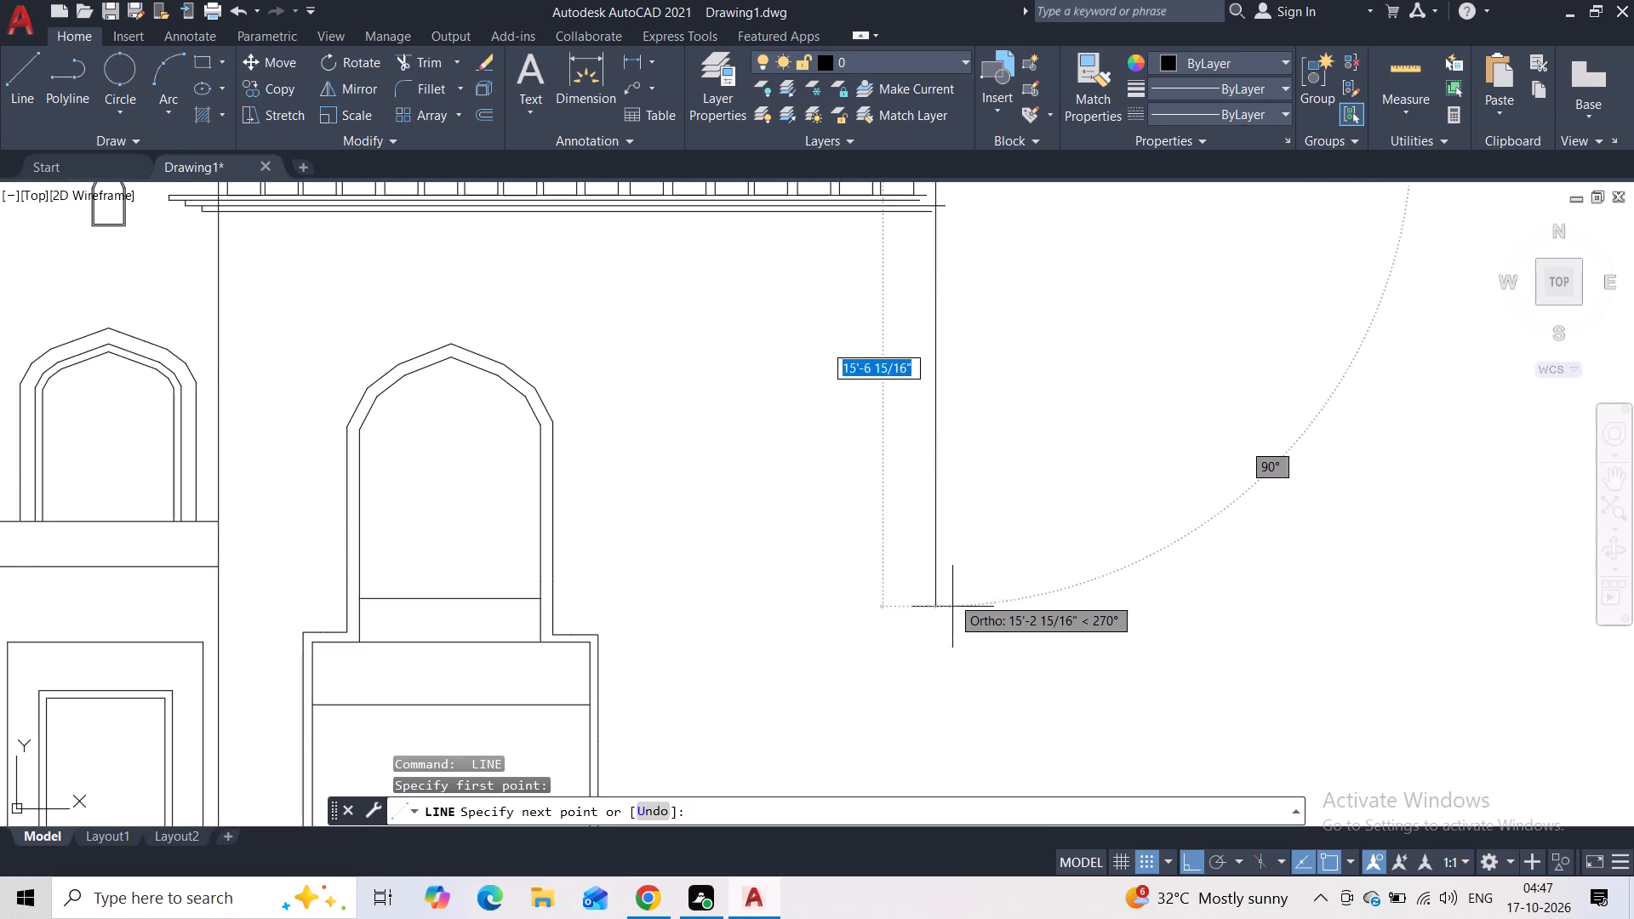
{"action": "scroll", "coordinate": [951, 625], "scroll_direction": "down", "scroll_amount": 2}
{"action": "middle_click_drag", "start_coordinate": [951, 628], "coordinate": [903, 459]}
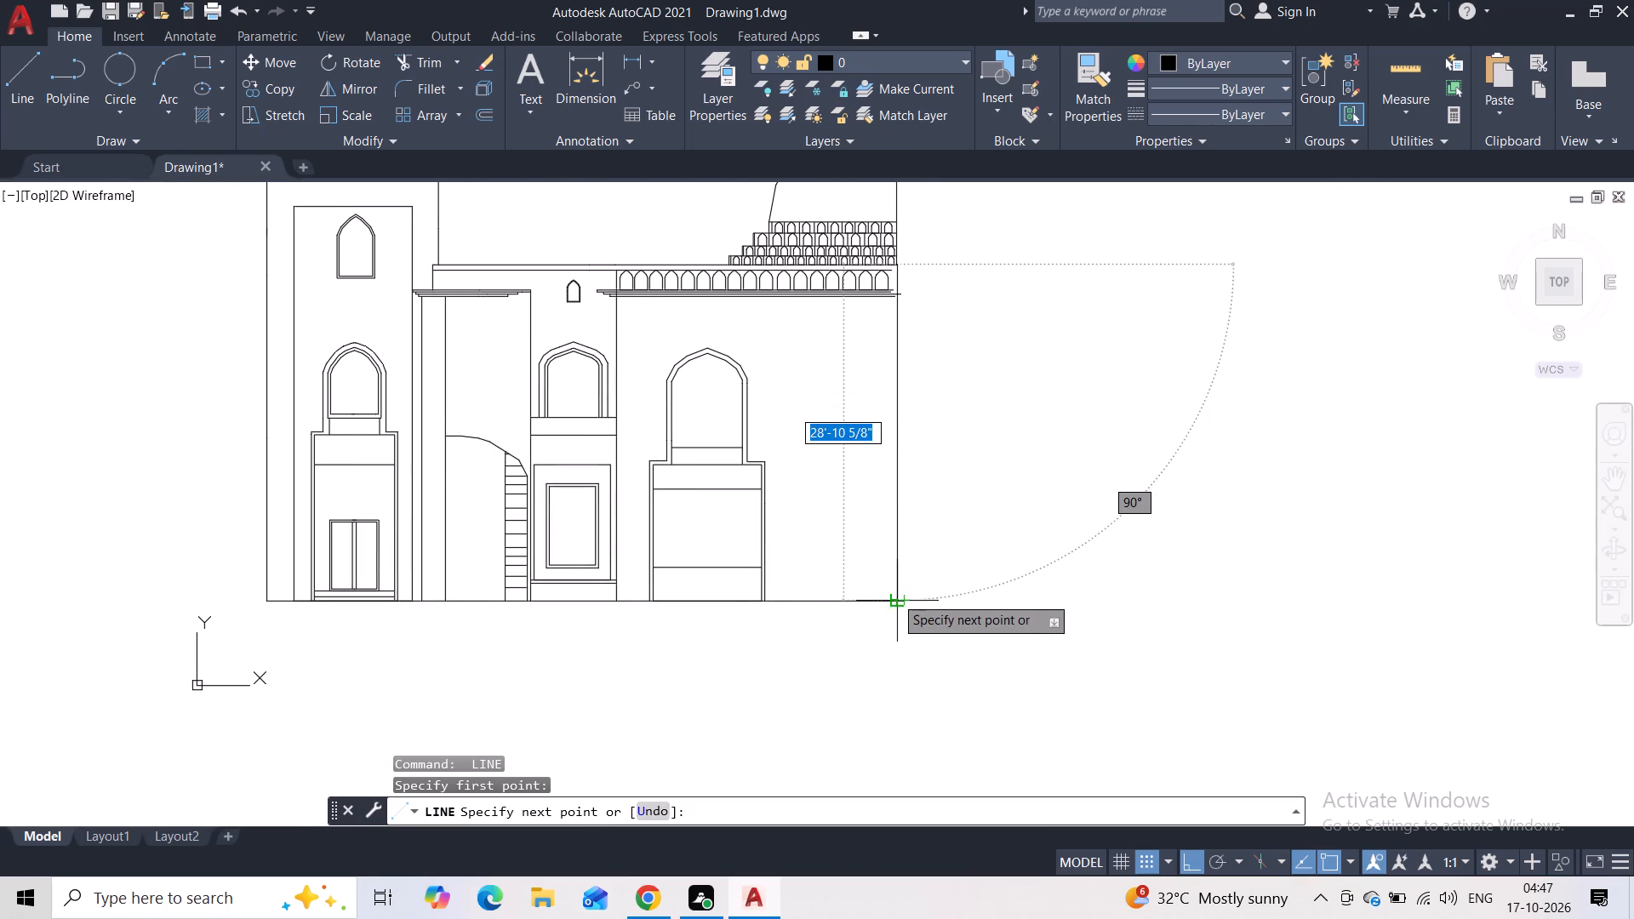
{"action": "scroll", "coordinate": [894, 596], "scroll_direction": "up", "scroll_amount": 3}
{"action": "left_click", "coordinate": [894, 613]}
{"action": "key", "text": "Escape"}
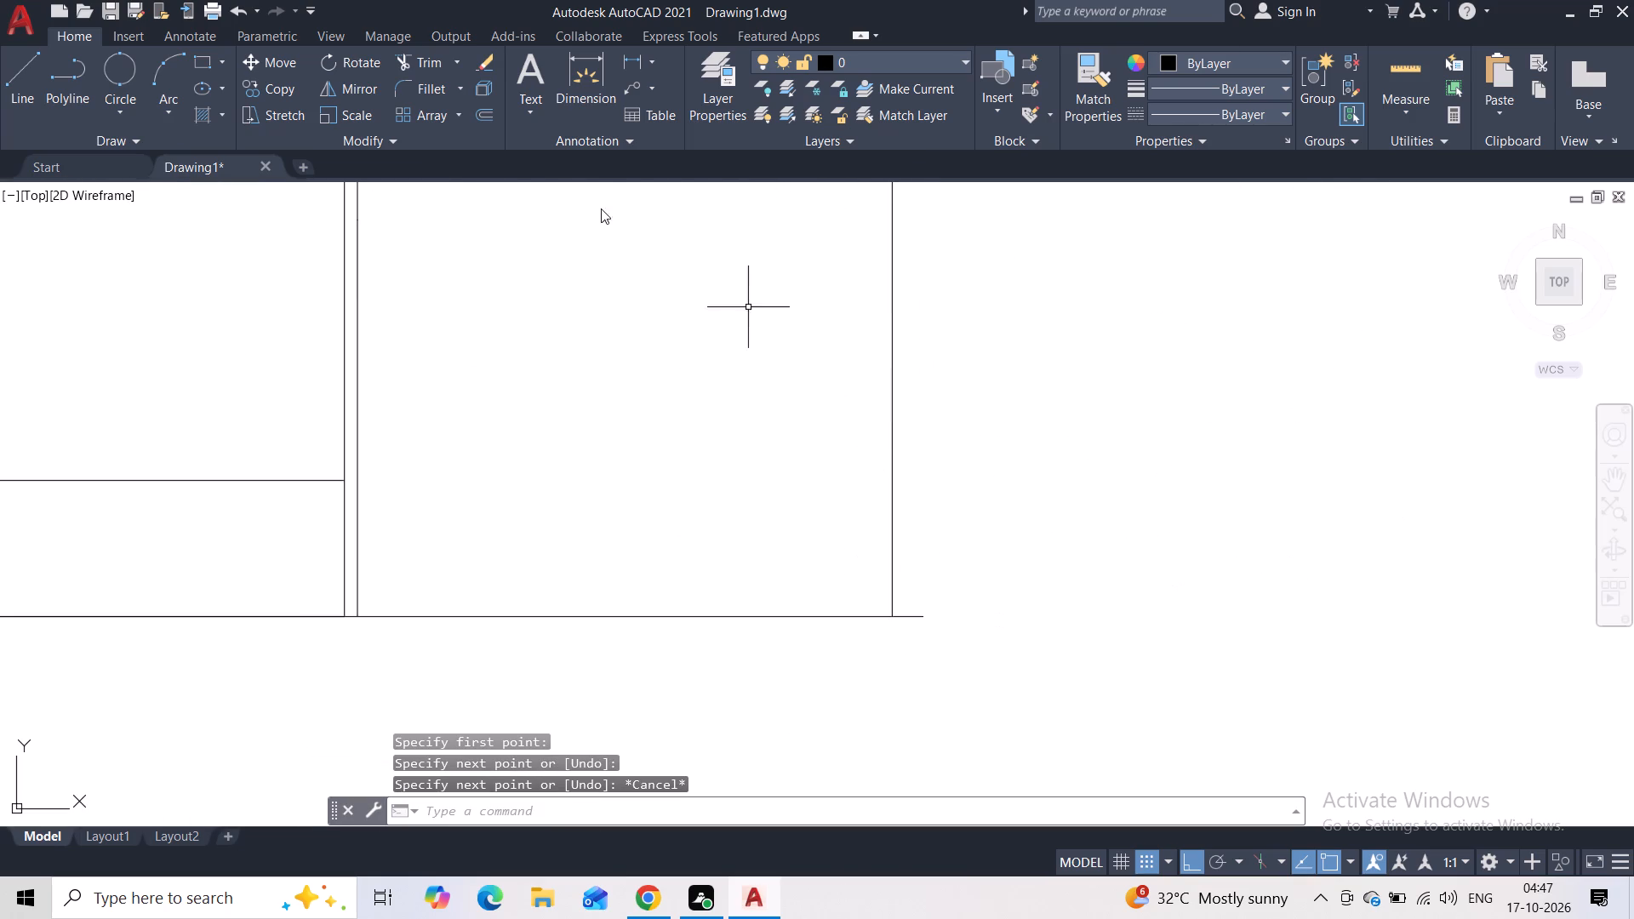
Trim the ground line and the overhanging cornice line where they extend past the new vertical end line.
{"action": "left_click", "coordinate": [416, 64]}
{"action": "left_click_drag", "start_coordinate": [912, 597], "coordinate": [917, 640]}
{"action": "scroll", "coordinate": [968, 443], "scroll_direction": "down", "scroll_amount": 3}
{"action": "middle_click_drag", "start_coordinate": [984, 345], "coordinate": [935, 666]}
{"action": "scroll", "coordinate": [907, 502], "scroll_direction": "up", "scroll_amount": 4}
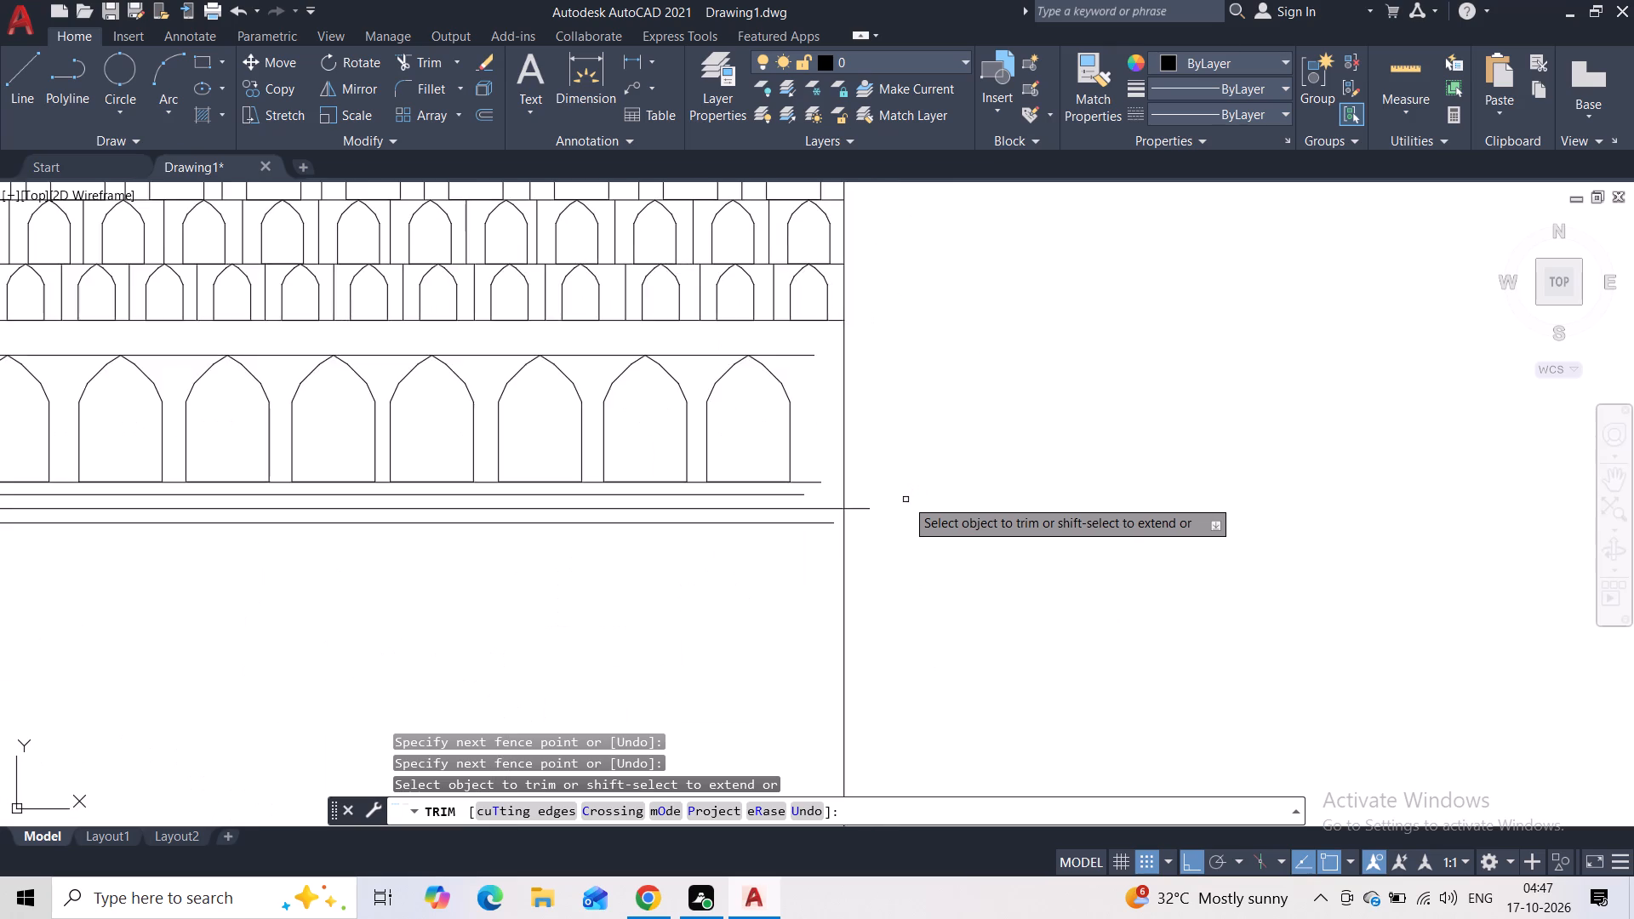
{"action": "scroll", "coordinate": [906, 499], "scroll_direction": "up", "scroll_amount": 2}
{"action": "left_click_drag", "start_coordinate": [798, 488], "coordinate": [795, 619]}
{"action": "key", "text": "Escape"}
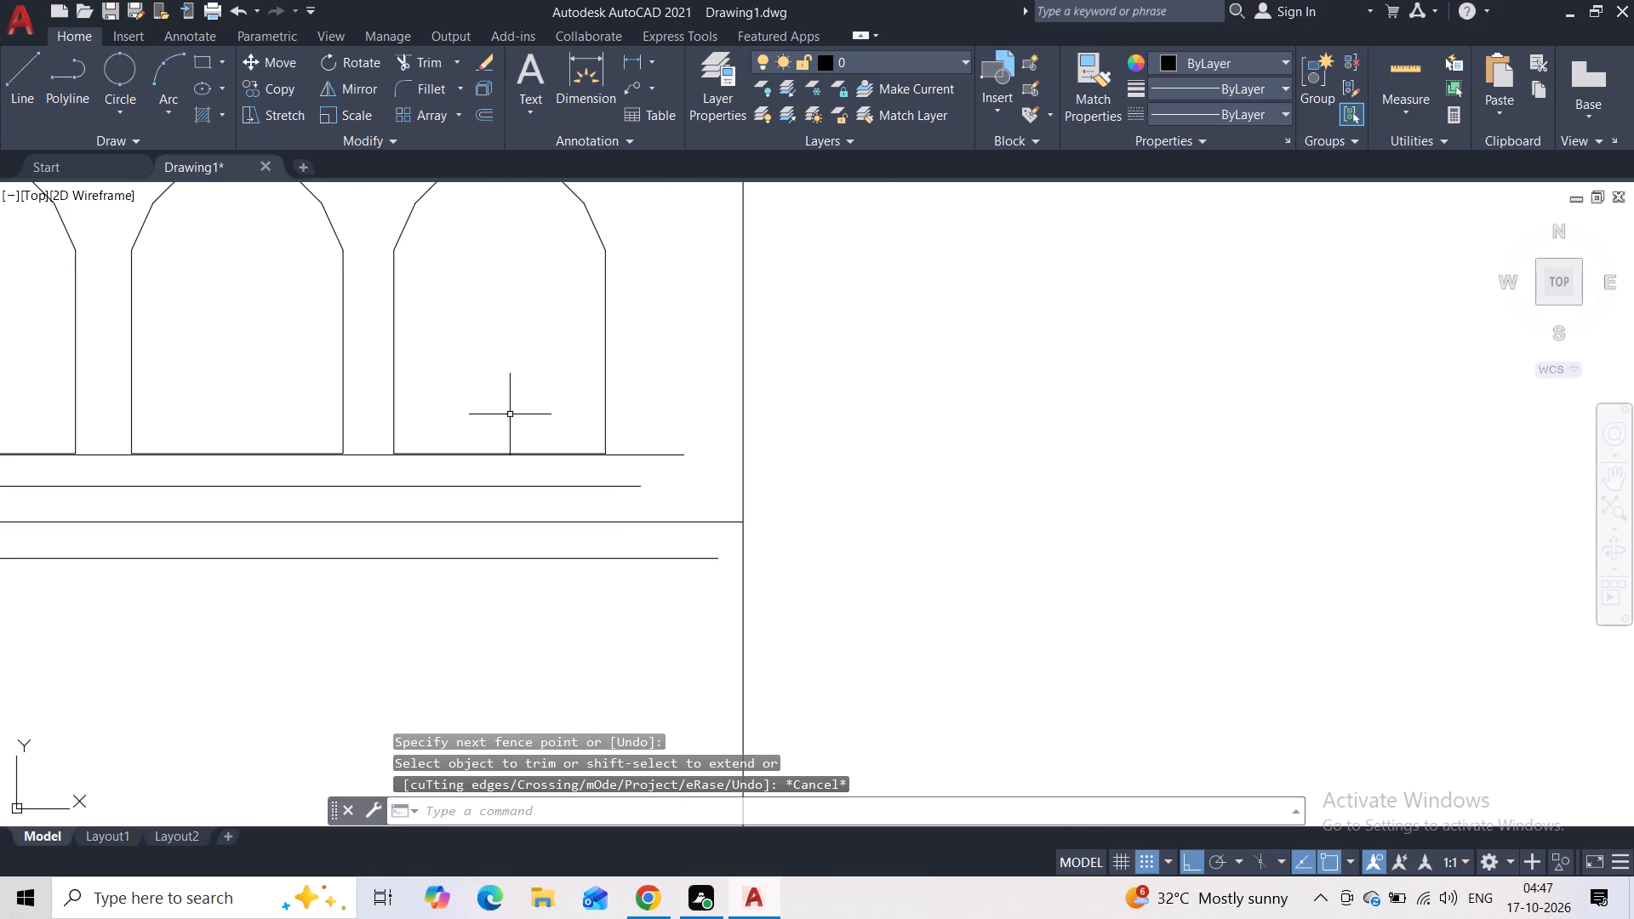
Draw short horizontal segments continuing the two shorter cornice lines, the lowest and the topmost, to the vertical end line.
{"action": "key", "text": "space"}
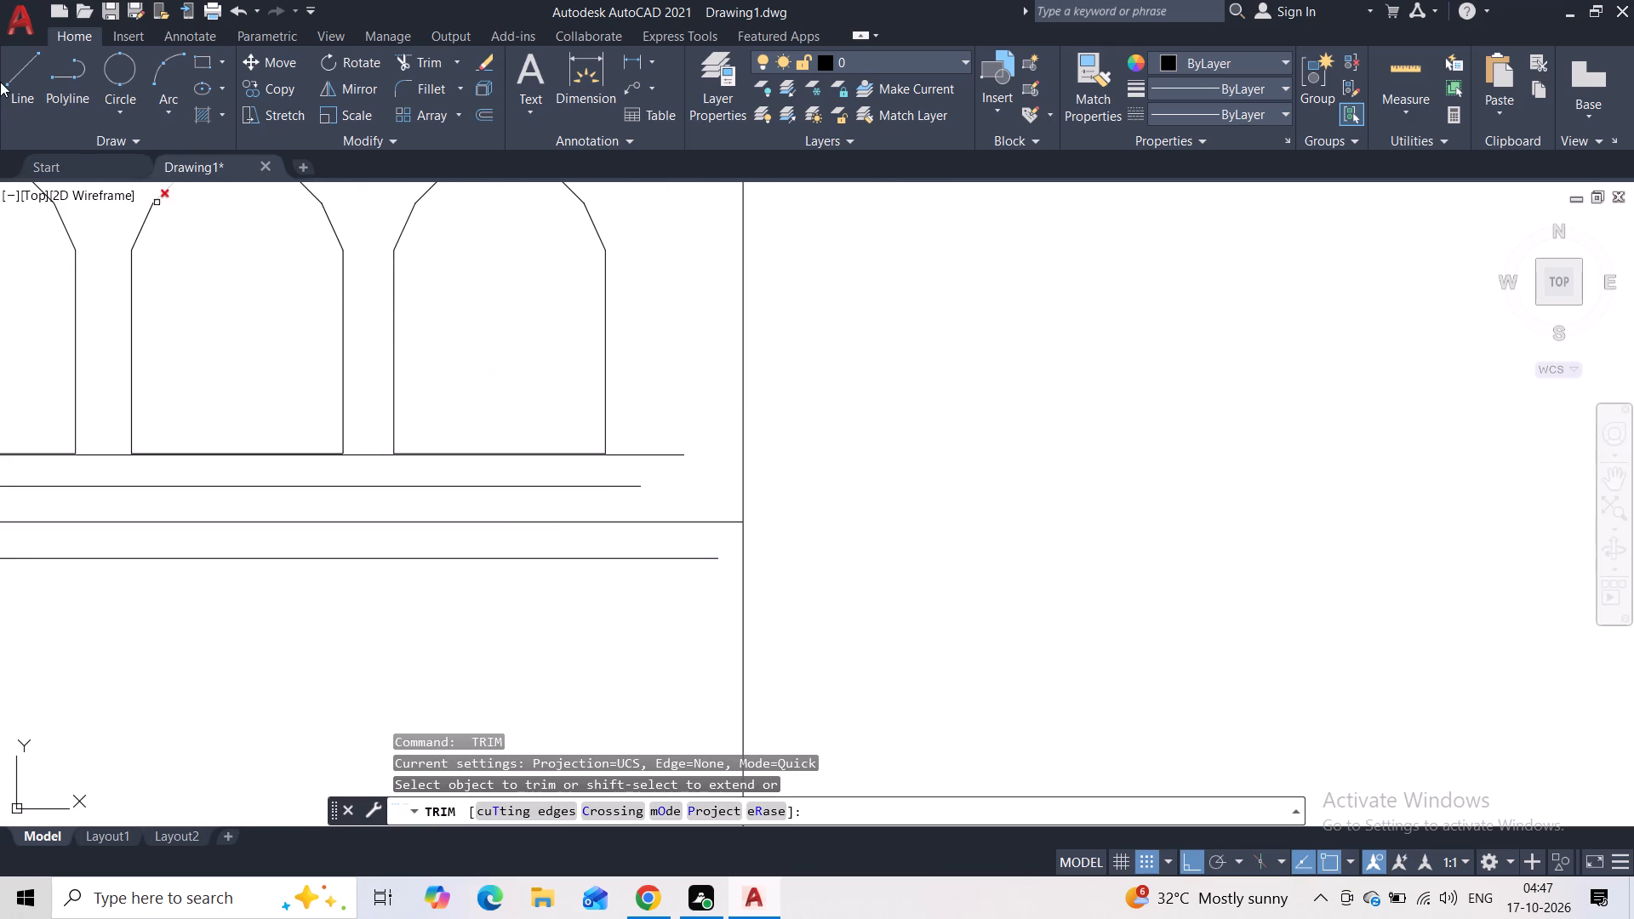
{"action": "left_click", "coordinate": [0, 82]}
{"action": "left_click", "coordinate": [25, 91]}
{"action": "left_click", "coordinate": [723, 560]}
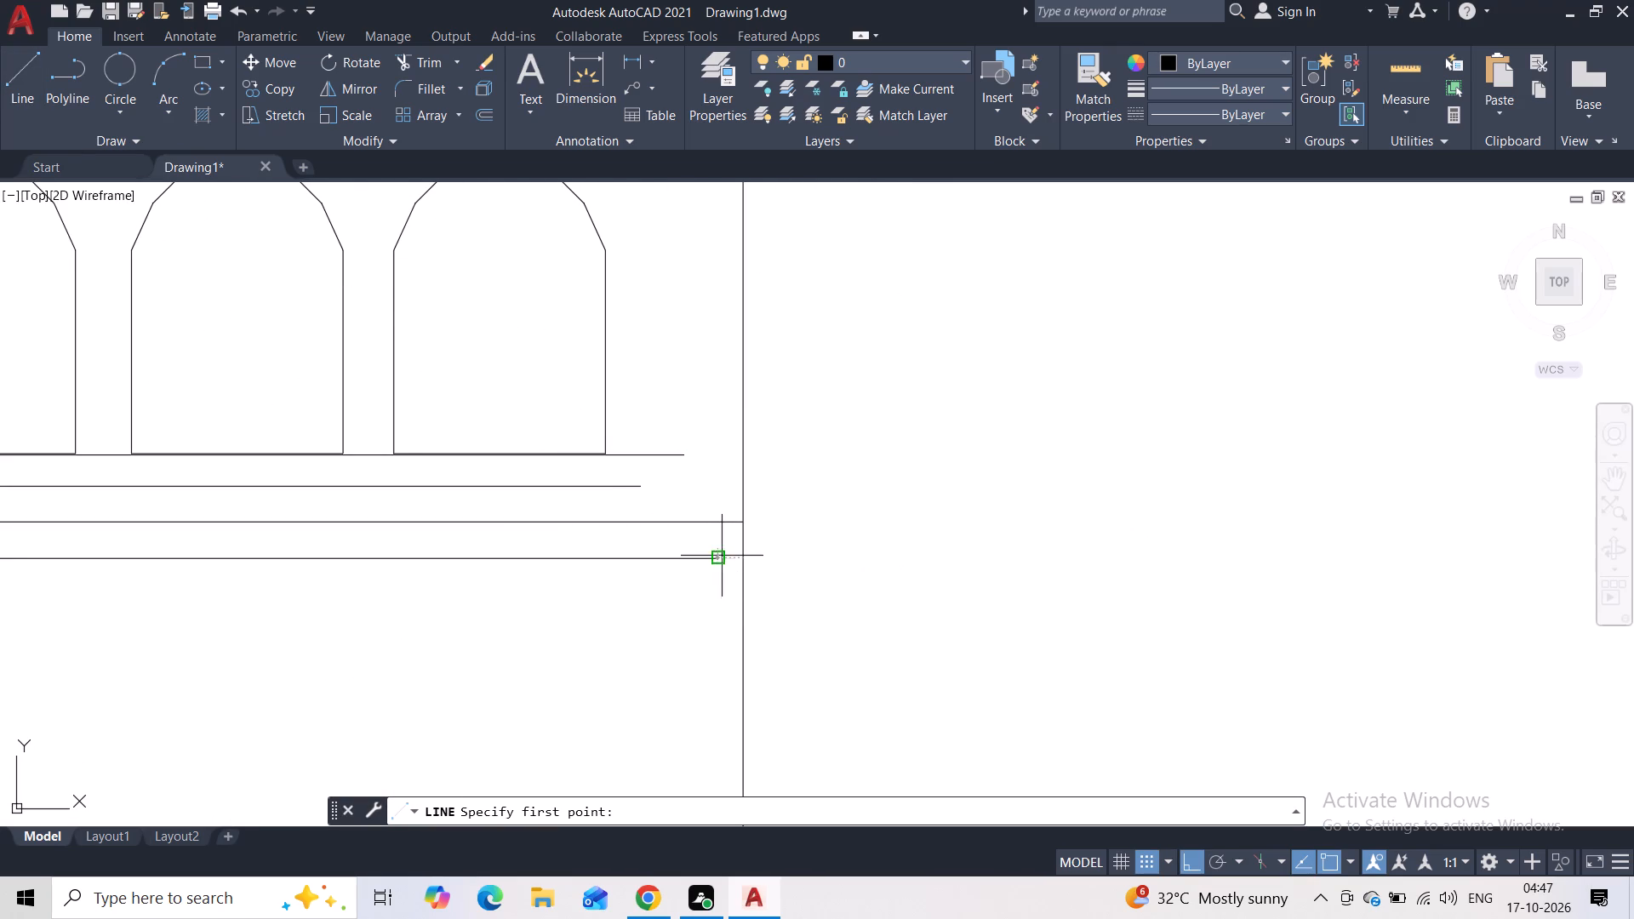
{"action": "left_click", "coordinate": [742, 562]}
{"action": "key", "text": "Escape"}
{"action": "key", "text": "space"}
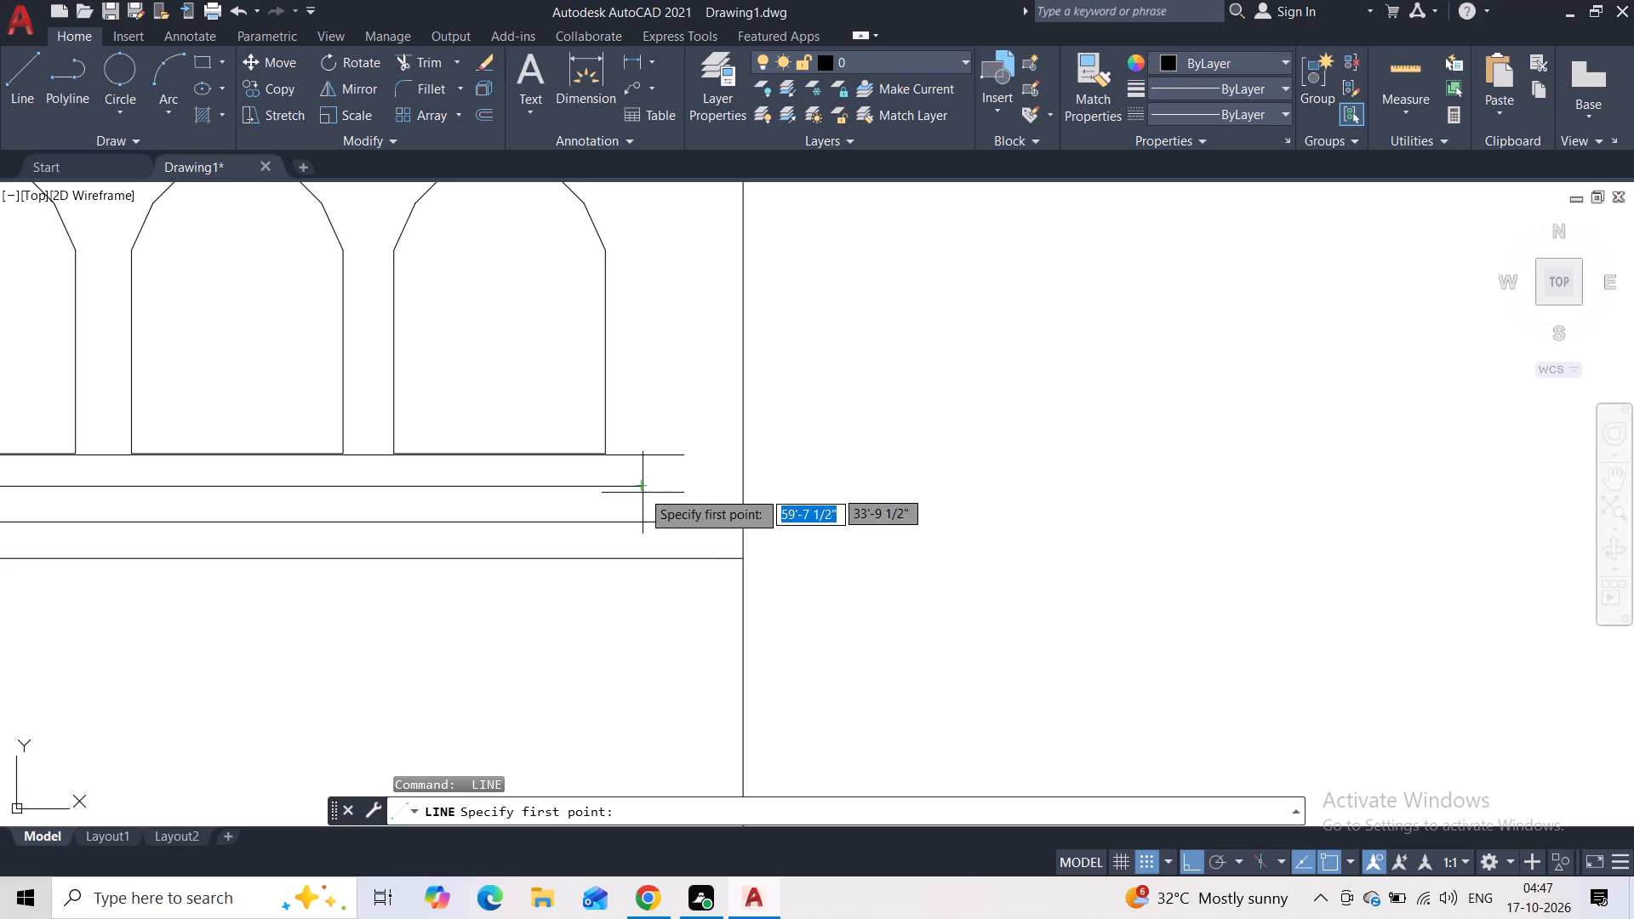
{"action": "left_click", "coordinate": [642, 490]}
{"action": "left_click", "coordinate": [747, 494]}
{"action": "key", "text": "space"}
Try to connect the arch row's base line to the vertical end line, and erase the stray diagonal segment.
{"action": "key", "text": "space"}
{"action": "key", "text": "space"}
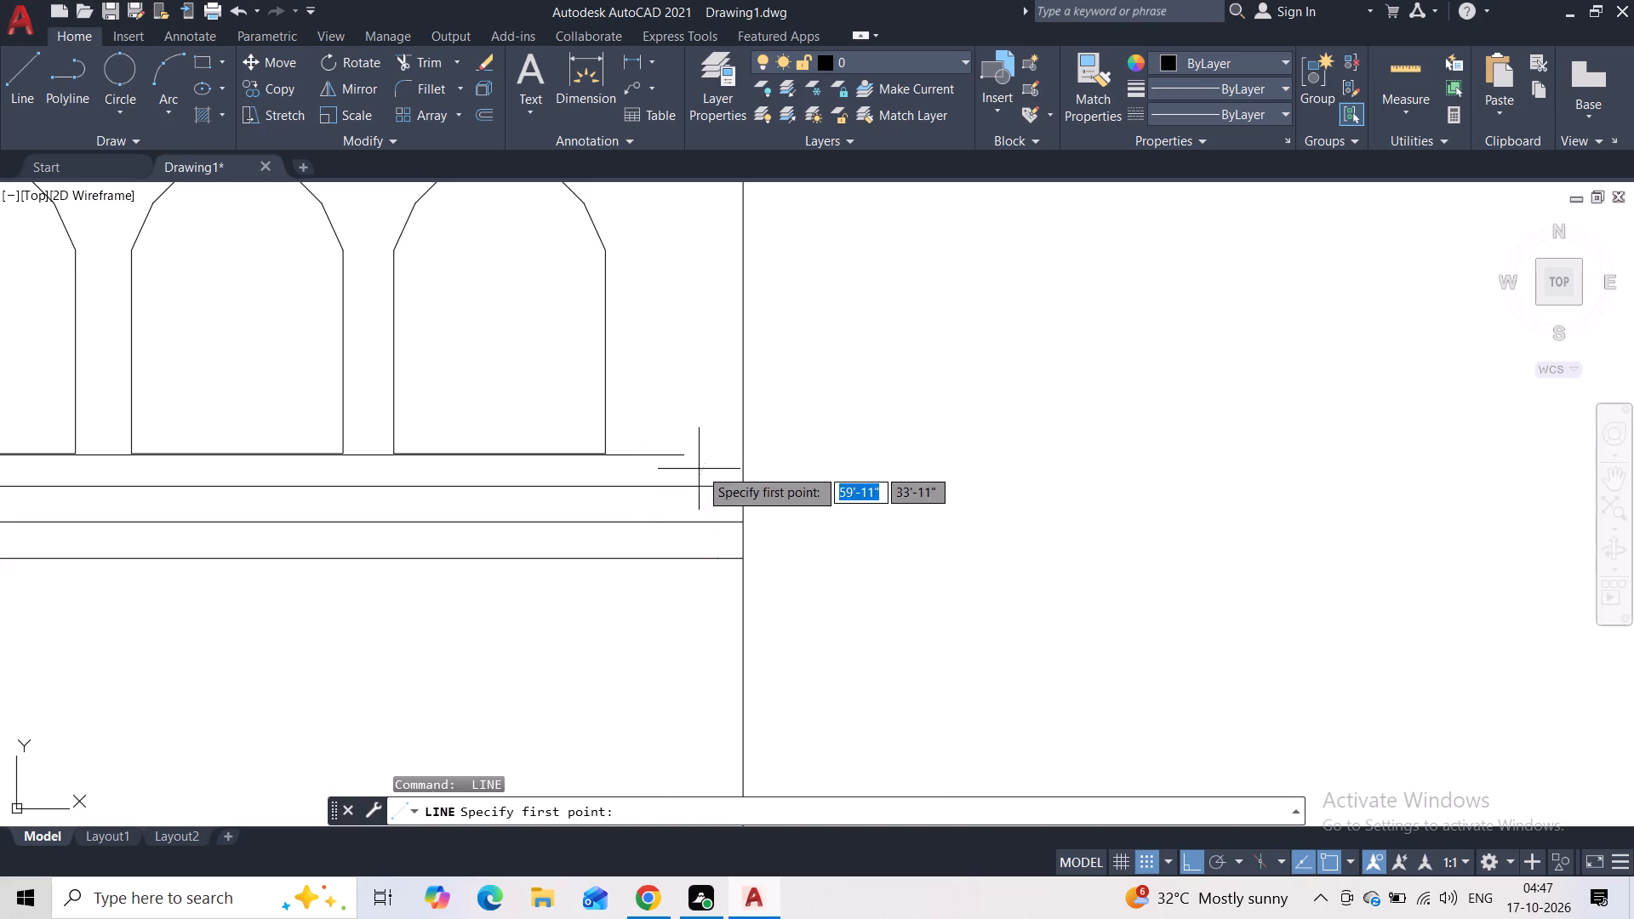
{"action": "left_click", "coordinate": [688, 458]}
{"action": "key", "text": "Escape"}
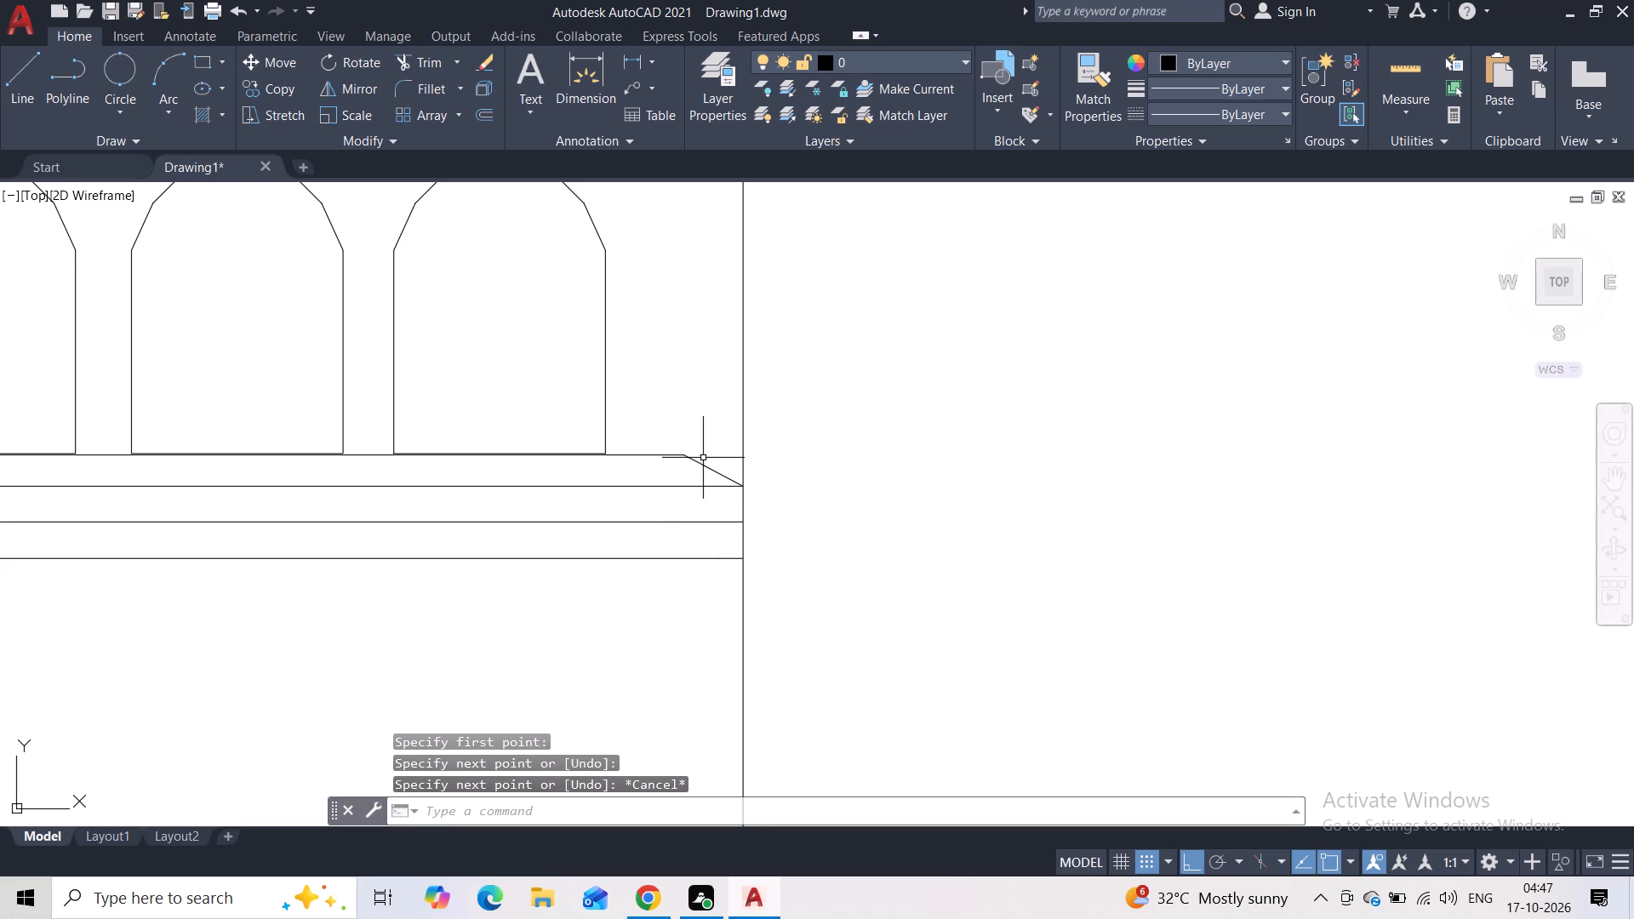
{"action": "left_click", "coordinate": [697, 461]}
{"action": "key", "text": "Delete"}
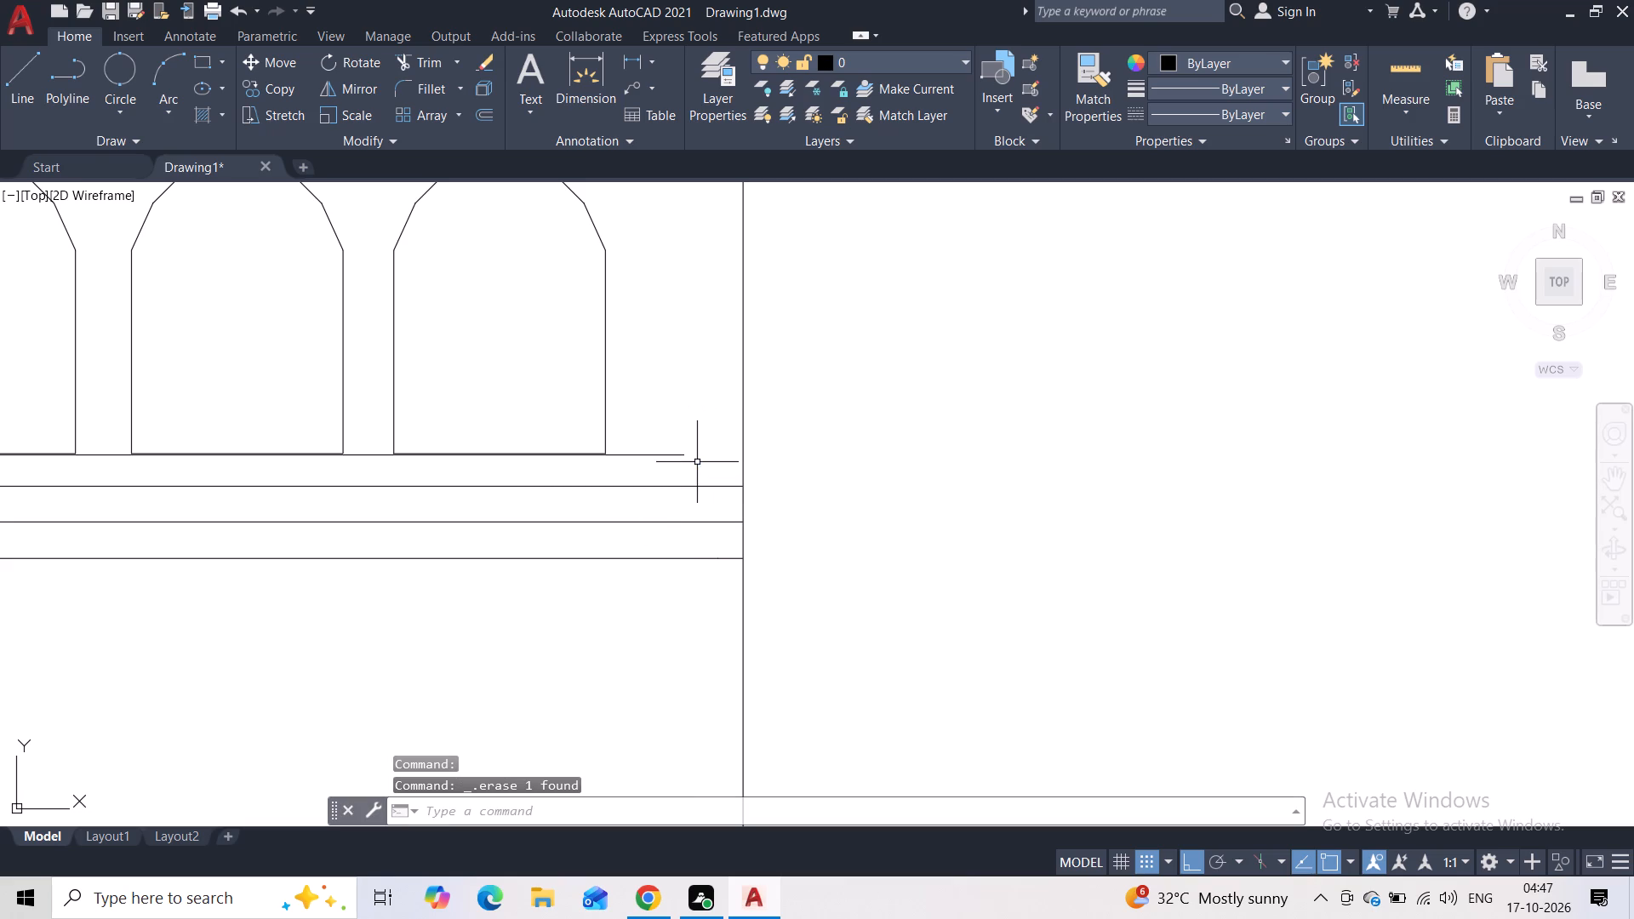
Draw a horizontal segment from the end of the large arch row's base line to the vertical end line.
{"action": "left_click", "coordinate": [29, 85]}
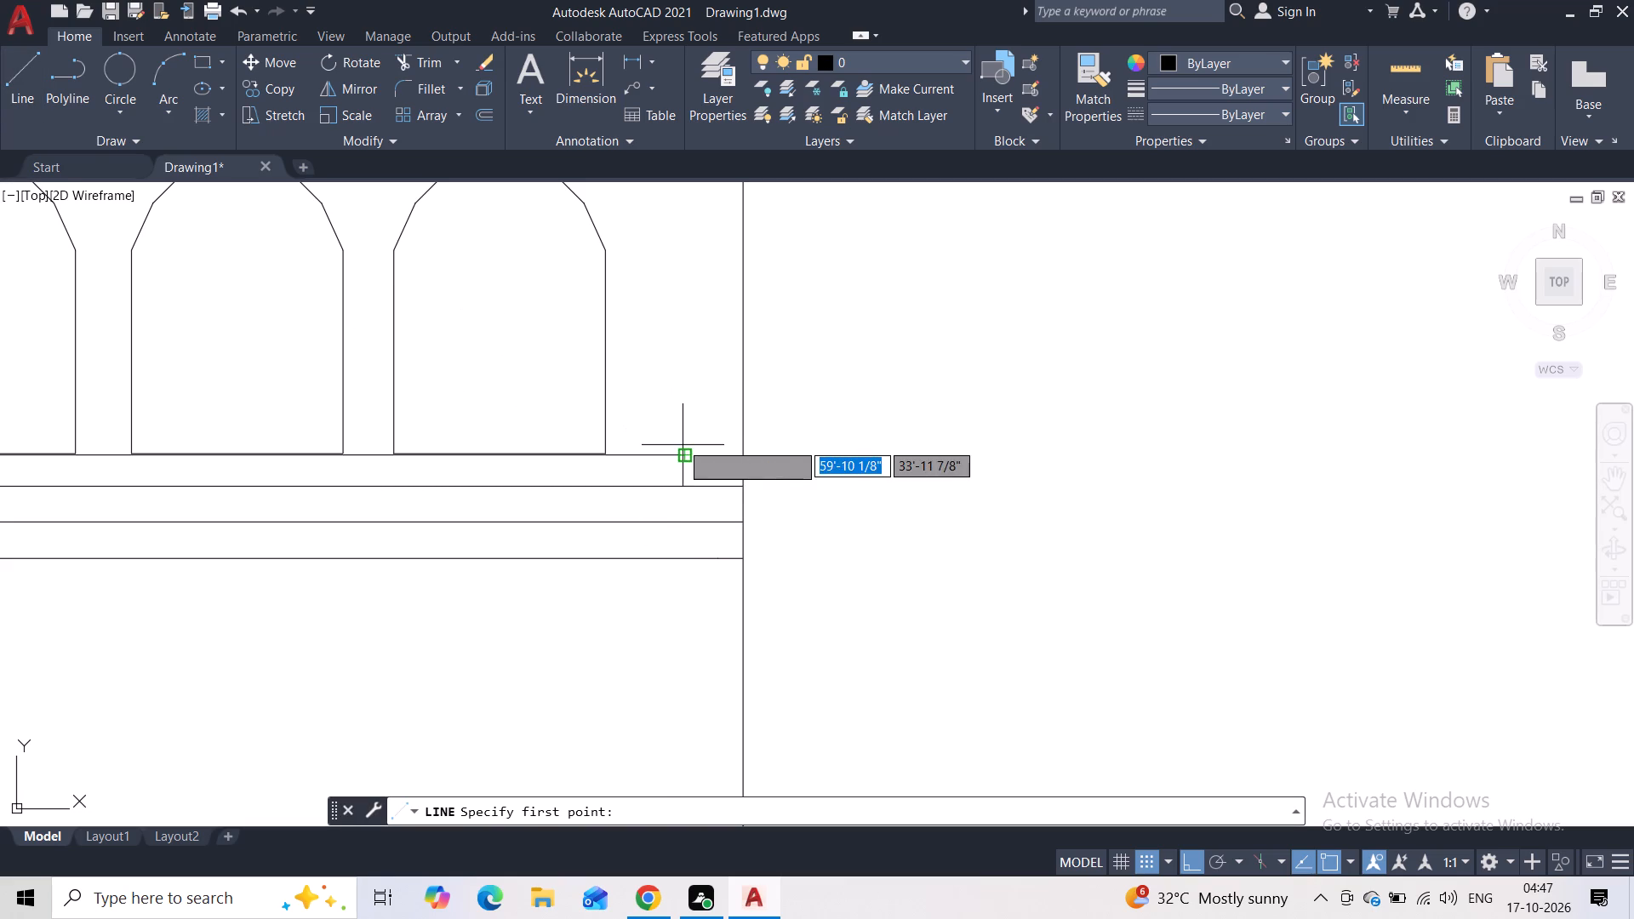
{"action": "left_click", "coordinate": [683, 448]}
{"action": "left_click", "coordinate": [739, 456]}
{"action": "key", "text": "Escape"}
Draw a segment continuing the line above the large arch row and stretch its outer end exactly onto the vertical end line.
{"action": "scroll", "coordinate": [809, 349], "scroll_direction": "down", "scroll_amount": 3}
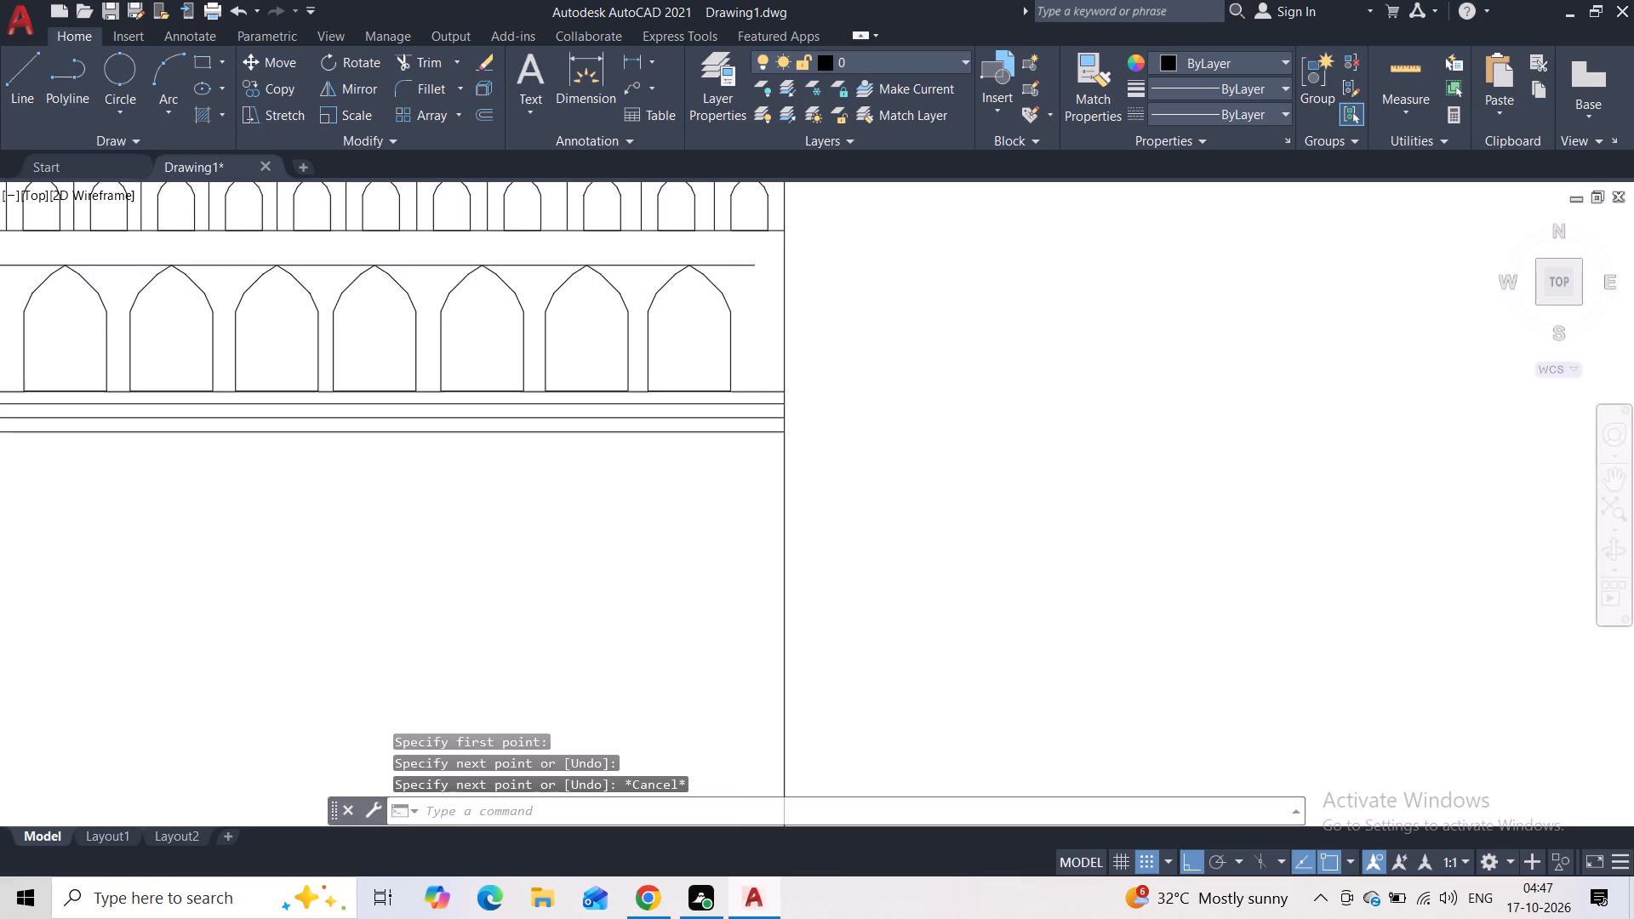
{"action": "scroll", "coordinate": [772, 304], "scroll_direction": "up", "scroll_amount": 2}
{"action": "key", "text": "space"}
{"action": "left_click", "coordinate": [772, 285]}
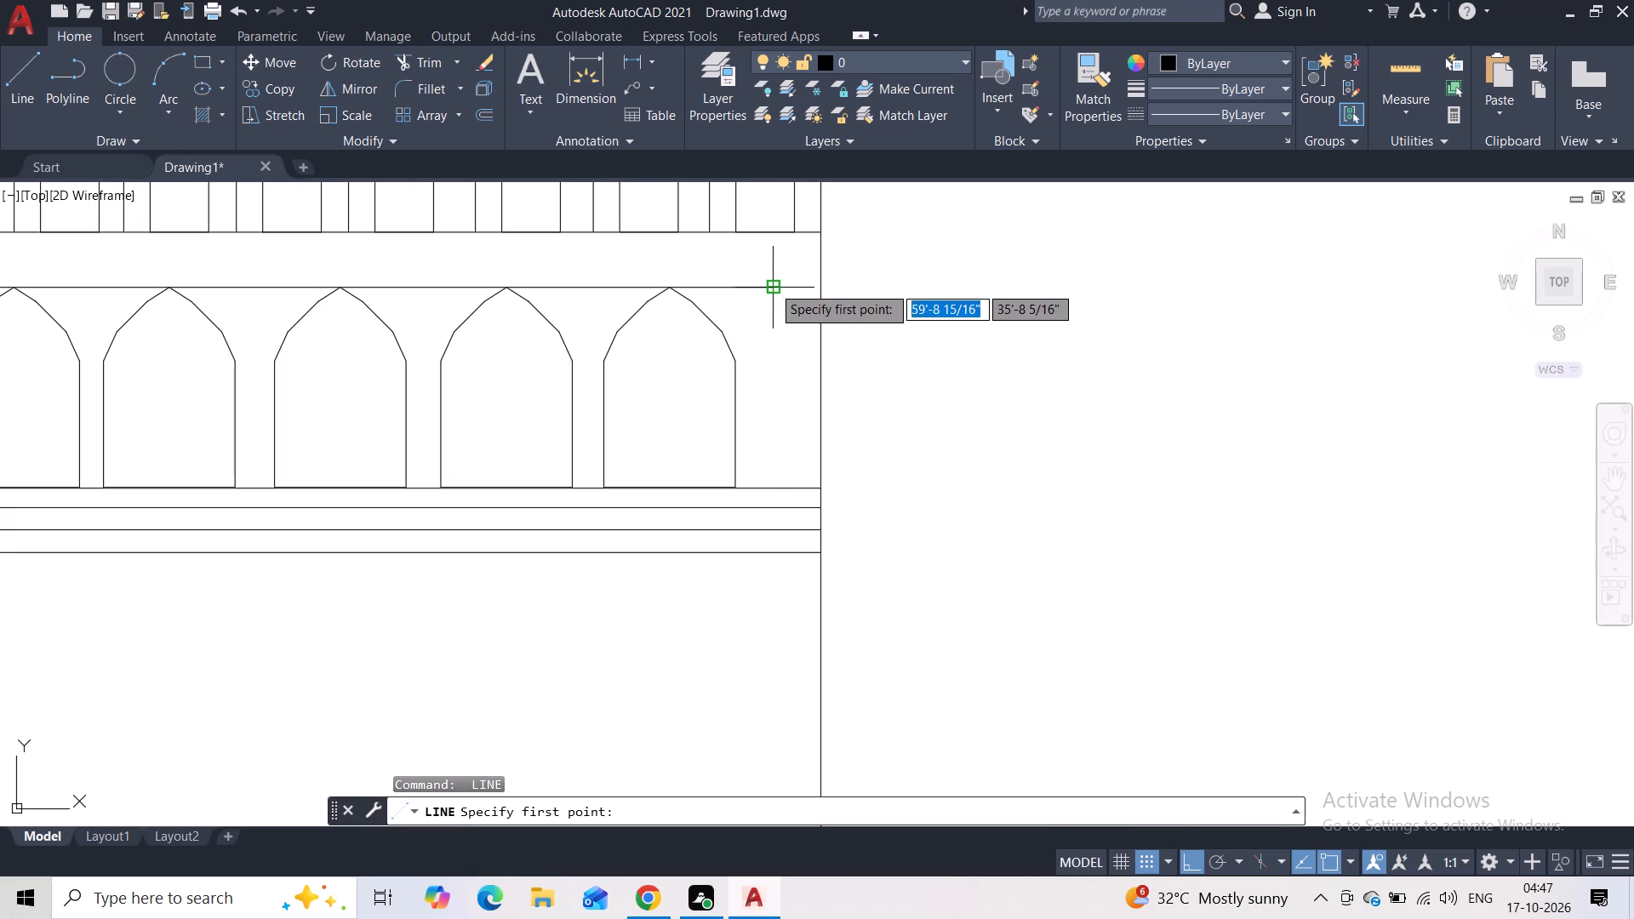
{"action": "left_click", "coordinate": [832, 294]}
{"action": "key", "text": "Escape"}
{"action": "scroll", "coordinate": [834, 274], "scroll_direction": "down", "scroll_amount": 1}
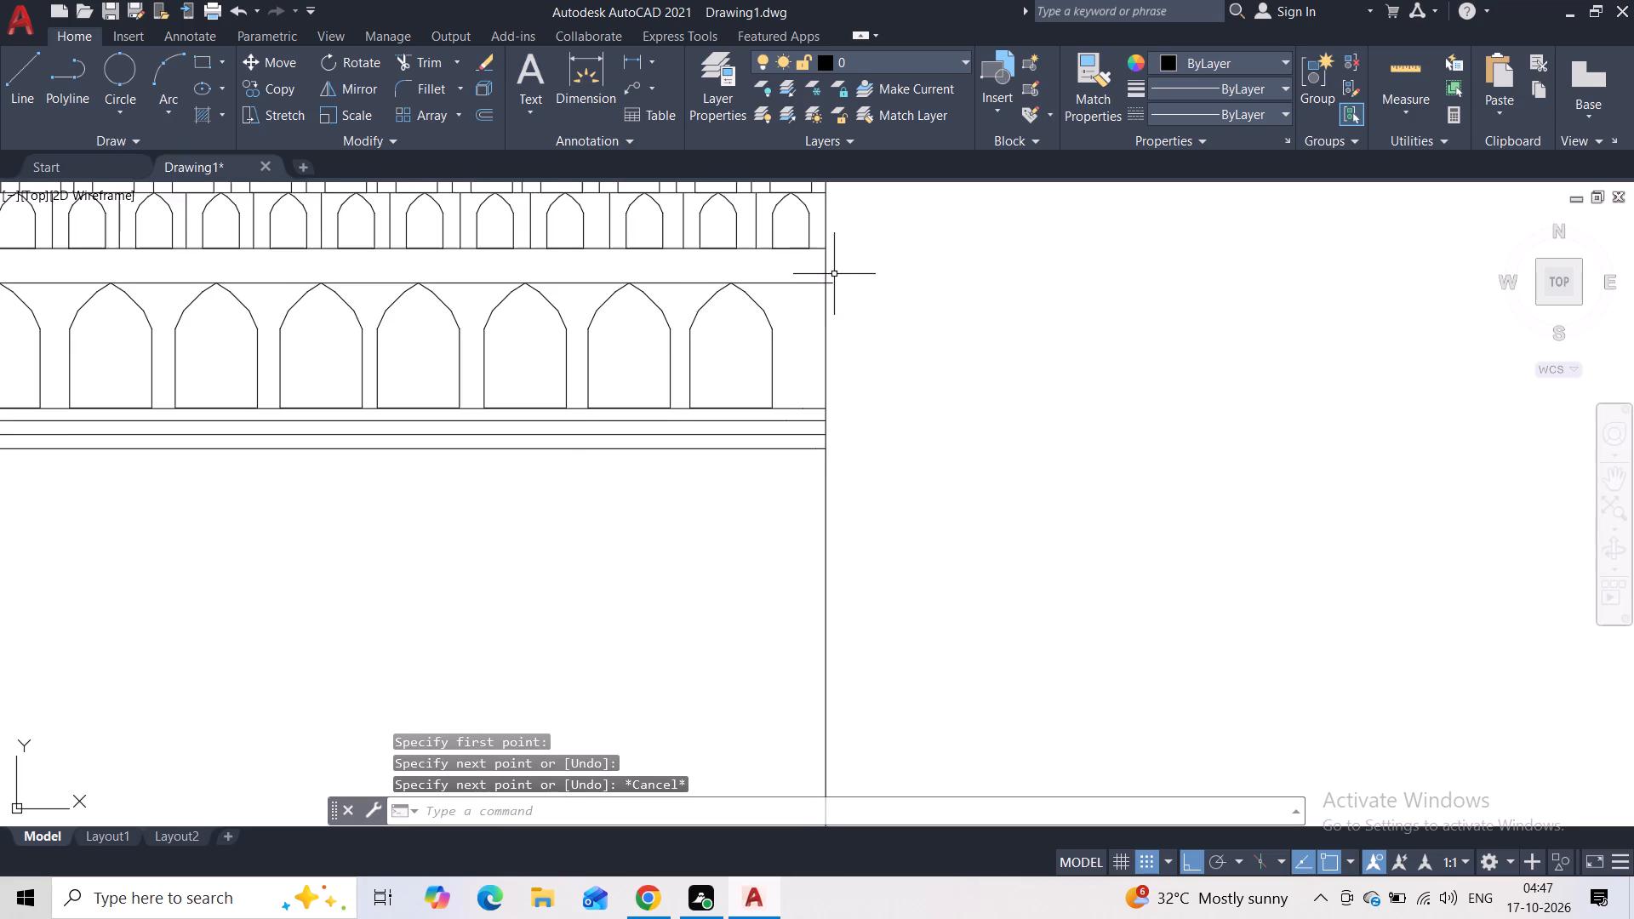
{"action": "middle_click_drag", "start_coordinate": [833, 284], "coordinate": [814, 511]}
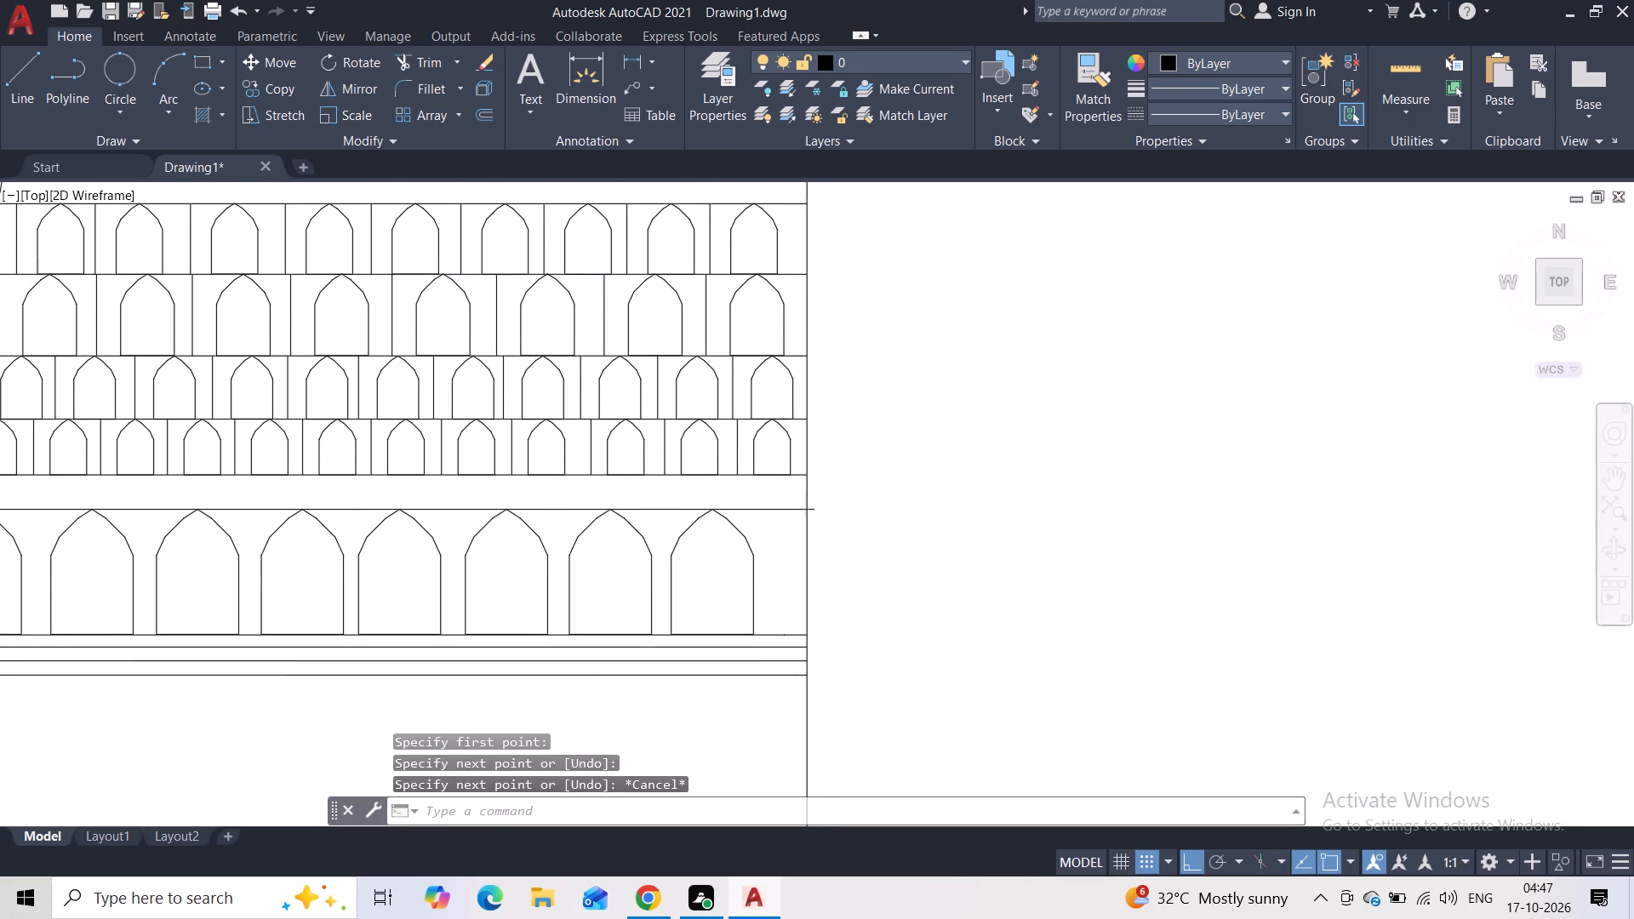
{"action": "scroll", "coordinate": [814, 511], "scroll_direction": "up", "scroll_amount": 3}
{"action": "left_click", "coordinate": [781, 509]}
{"action": "left_click", "coordinate": [797, 511]}
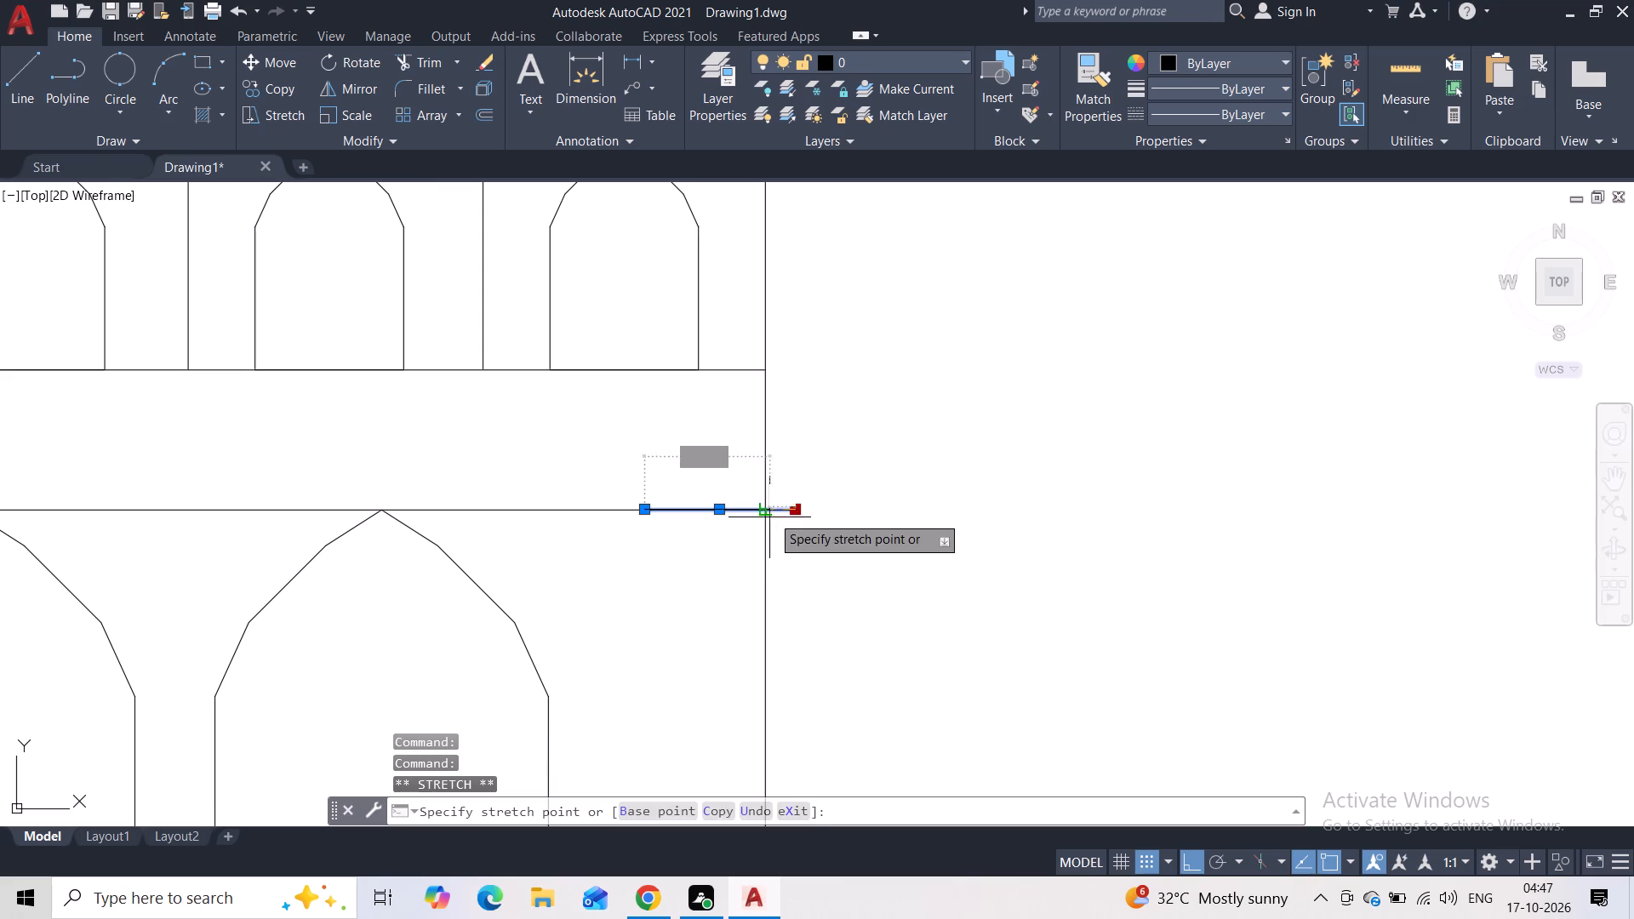
{"action": "left_click", "coordinate": [775, 517]}
{"action": "key", "text": "Escape"}
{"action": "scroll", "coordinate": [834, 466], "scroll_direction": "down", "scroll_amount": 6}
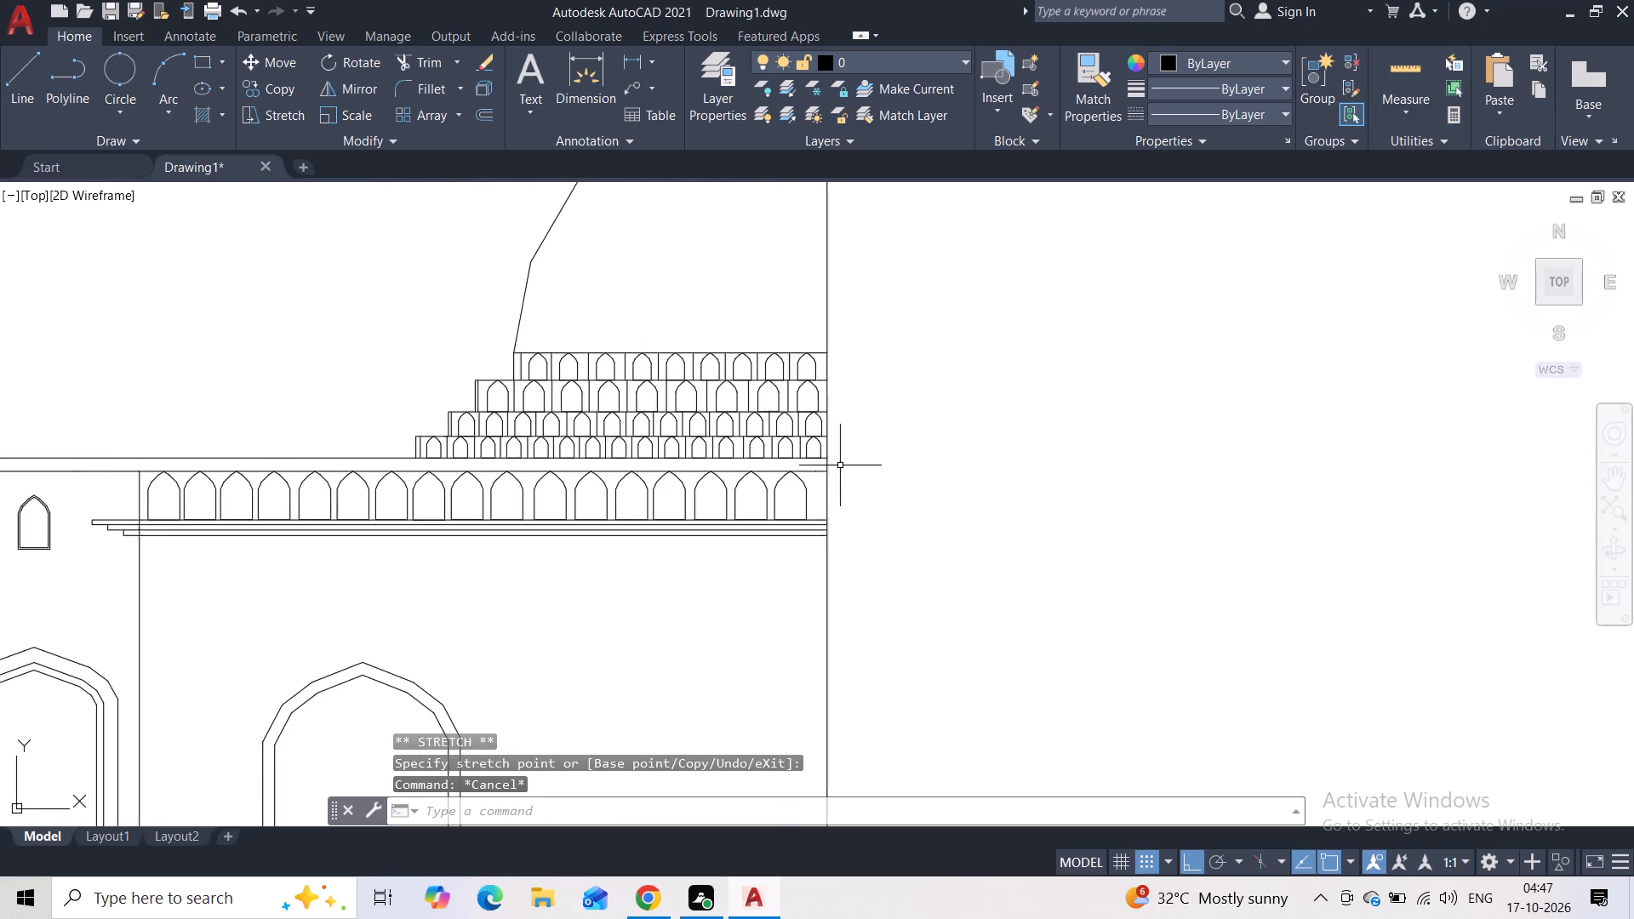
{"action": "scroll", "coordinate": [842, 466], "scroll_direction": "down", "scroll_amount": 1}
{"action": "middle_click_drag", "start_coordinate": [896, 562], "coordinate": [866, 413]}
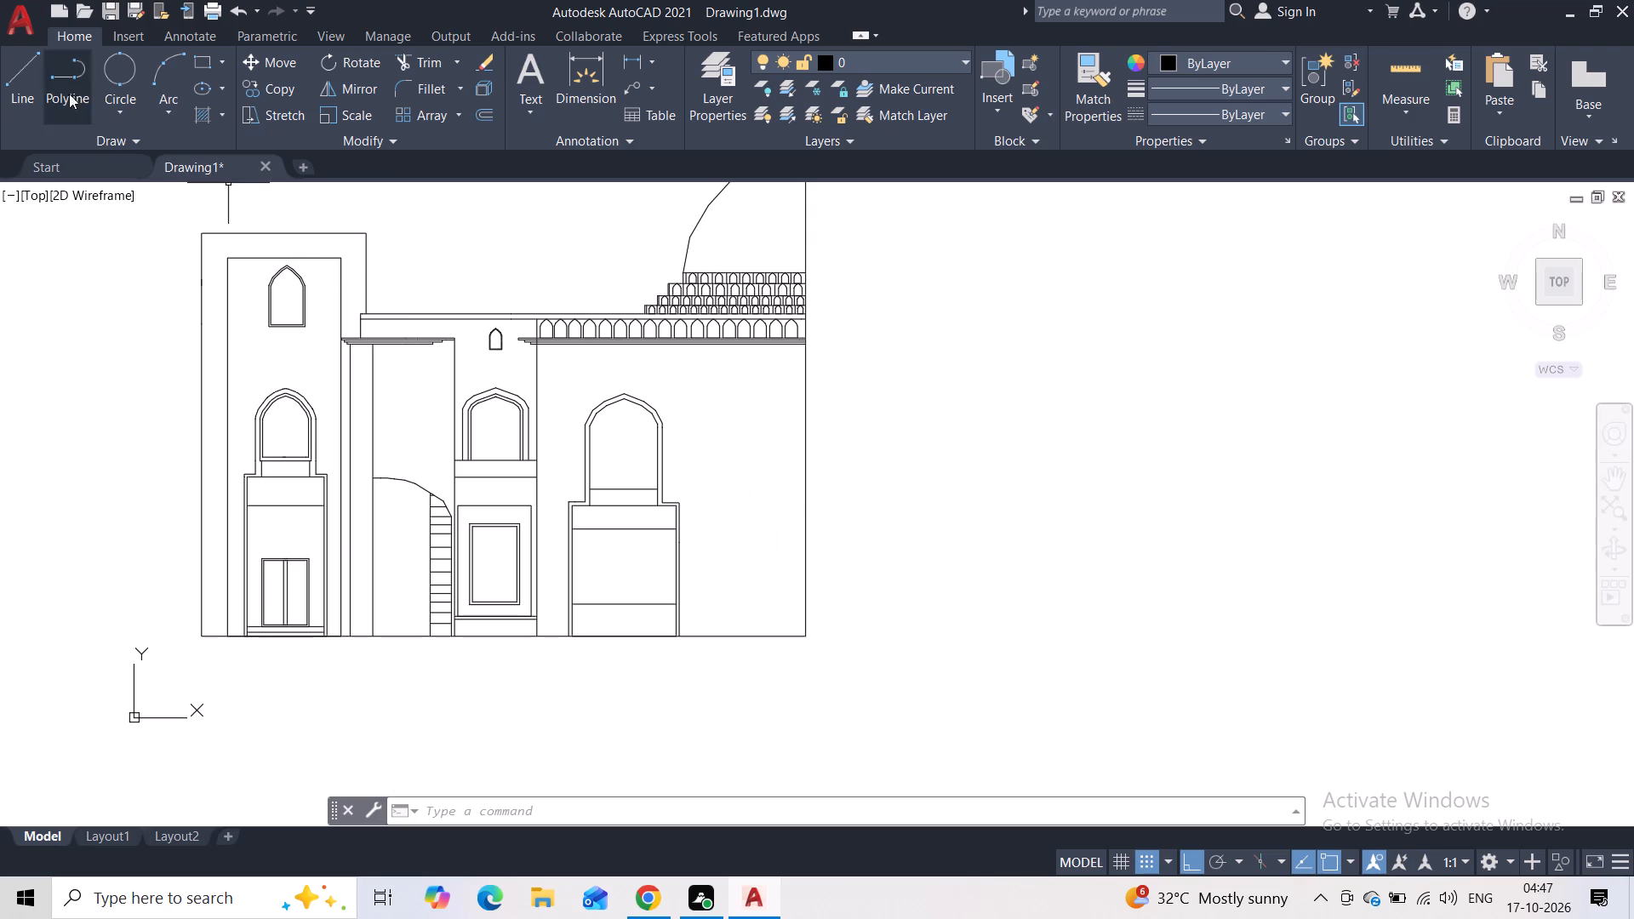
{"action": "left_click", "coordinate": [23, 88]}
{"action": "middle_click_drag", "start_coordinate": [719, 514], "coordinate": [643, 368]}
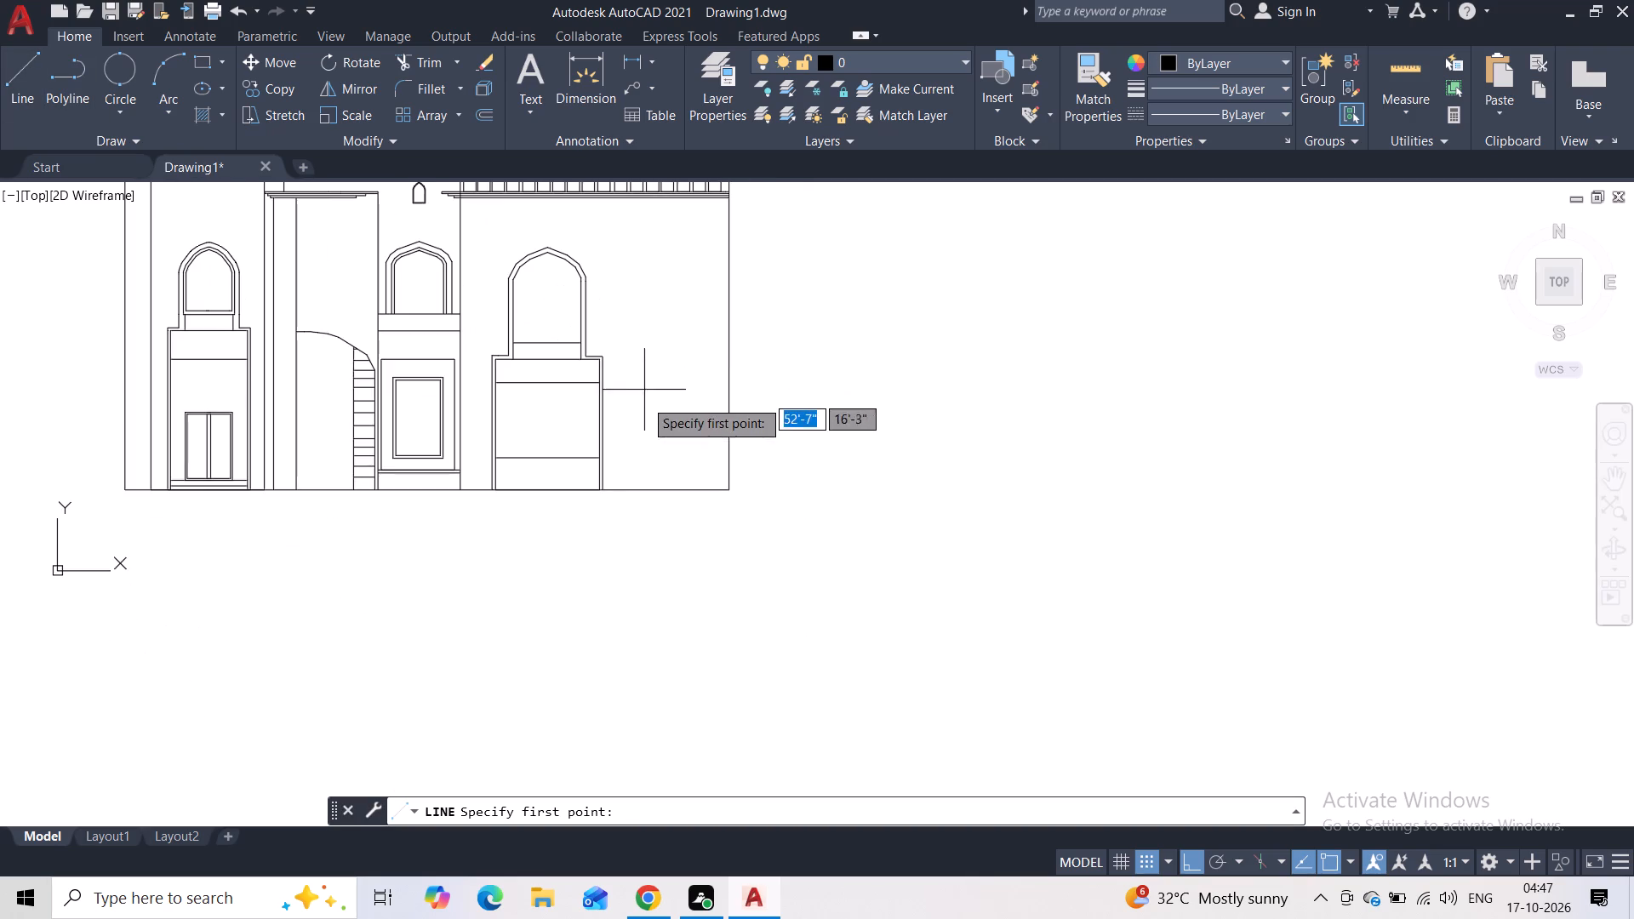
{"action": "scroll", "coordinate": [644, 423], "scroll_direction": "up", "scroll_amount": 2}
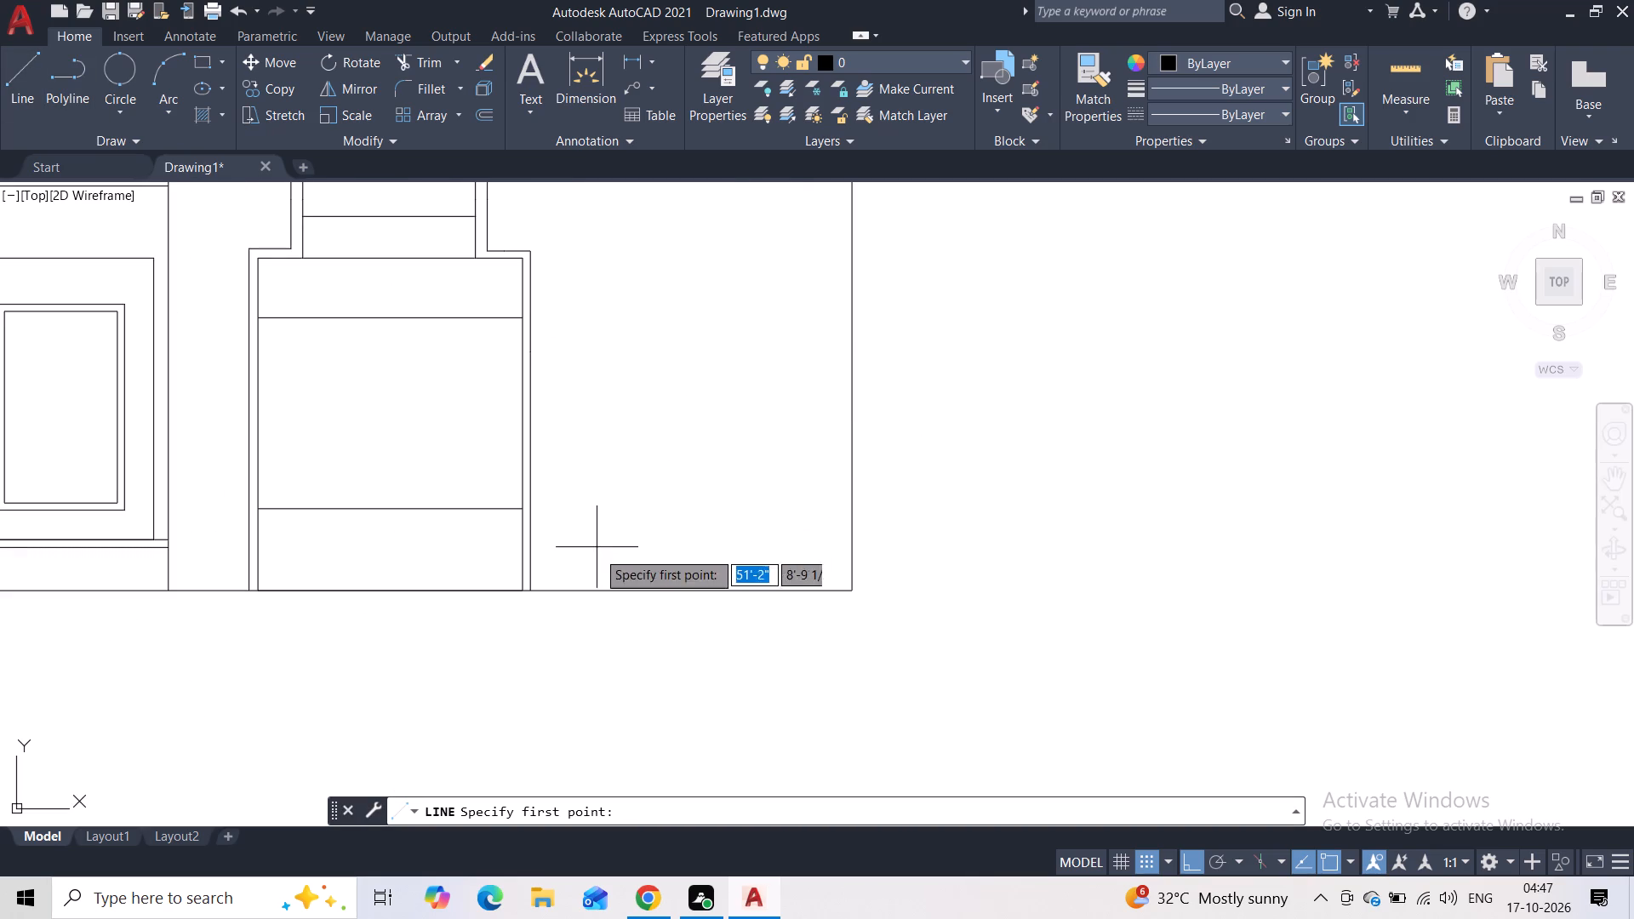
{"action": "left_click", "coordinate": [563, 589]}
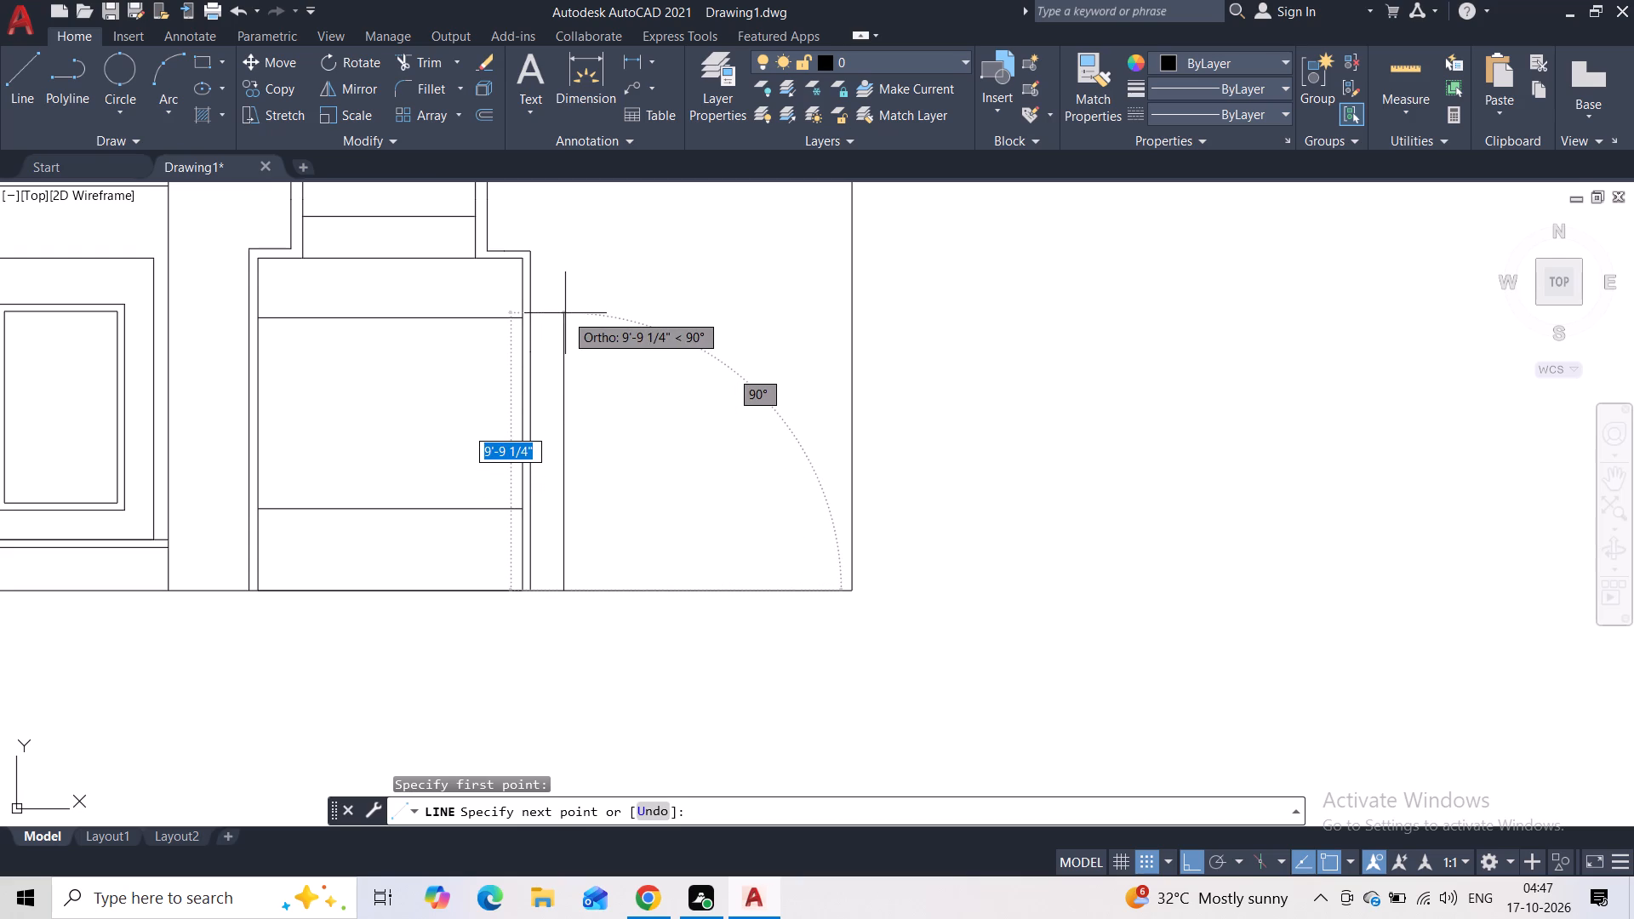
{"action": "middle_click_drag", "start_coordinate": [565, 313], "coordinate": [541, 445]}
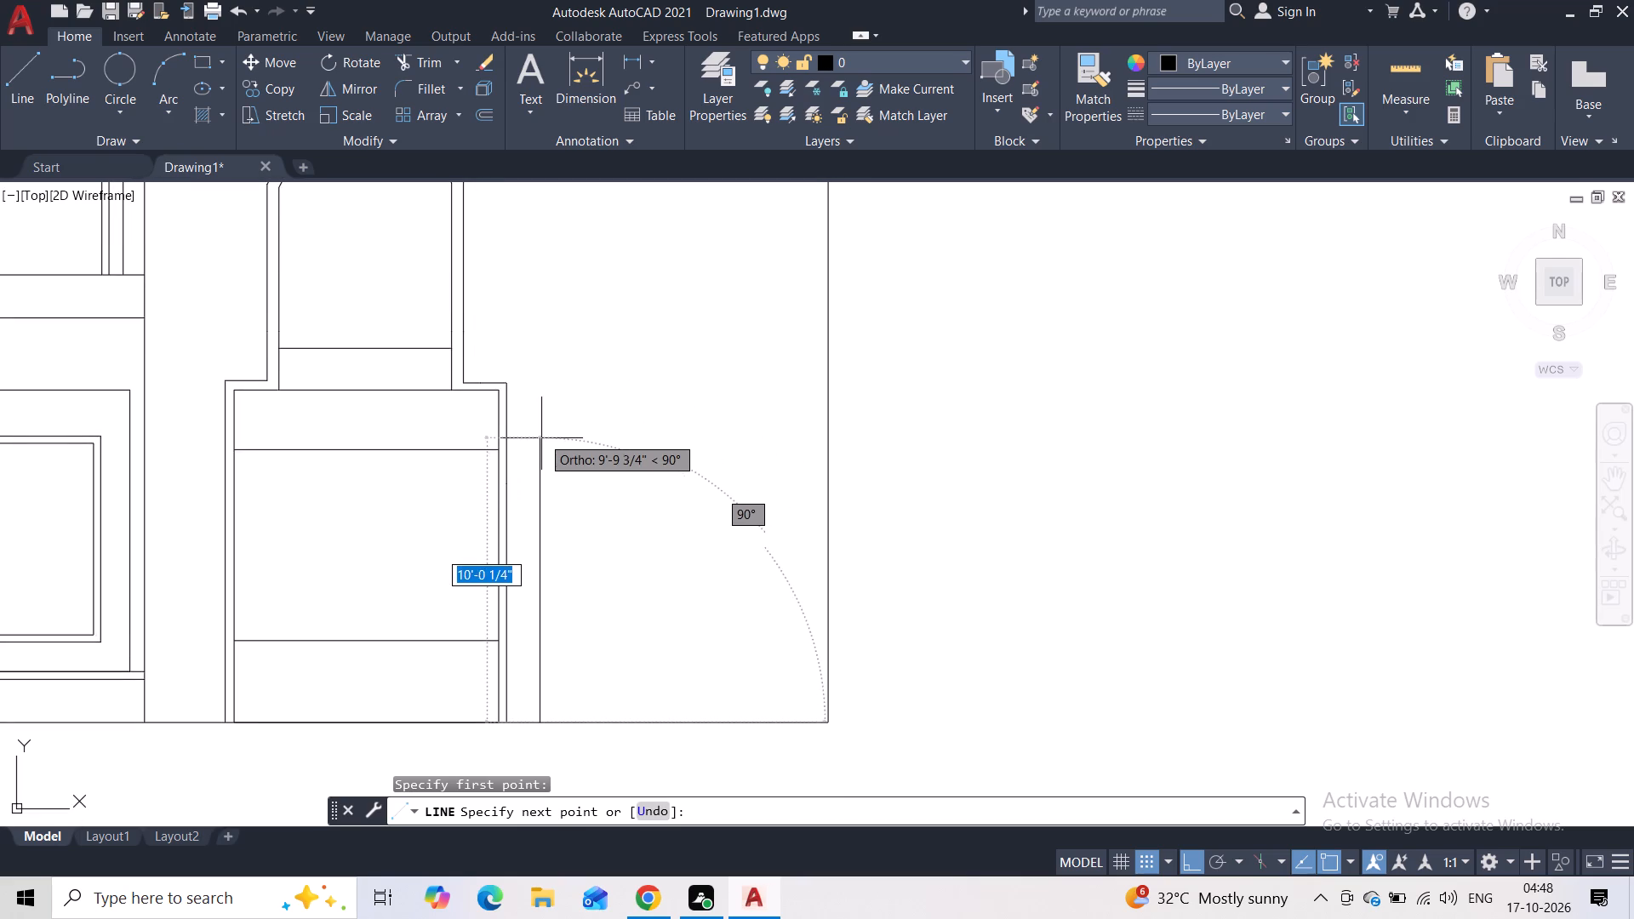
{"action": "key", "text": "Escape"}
Draw a frame beside the arched bay: about 21 feet up from the ground line and about 10 feet 9 inches across to the end line.
{"action": "key", "text": "space"}
{"action": "scroll", "coordinate": [523, 725], "scroll_direction": "up", "scroll_amount": 2}
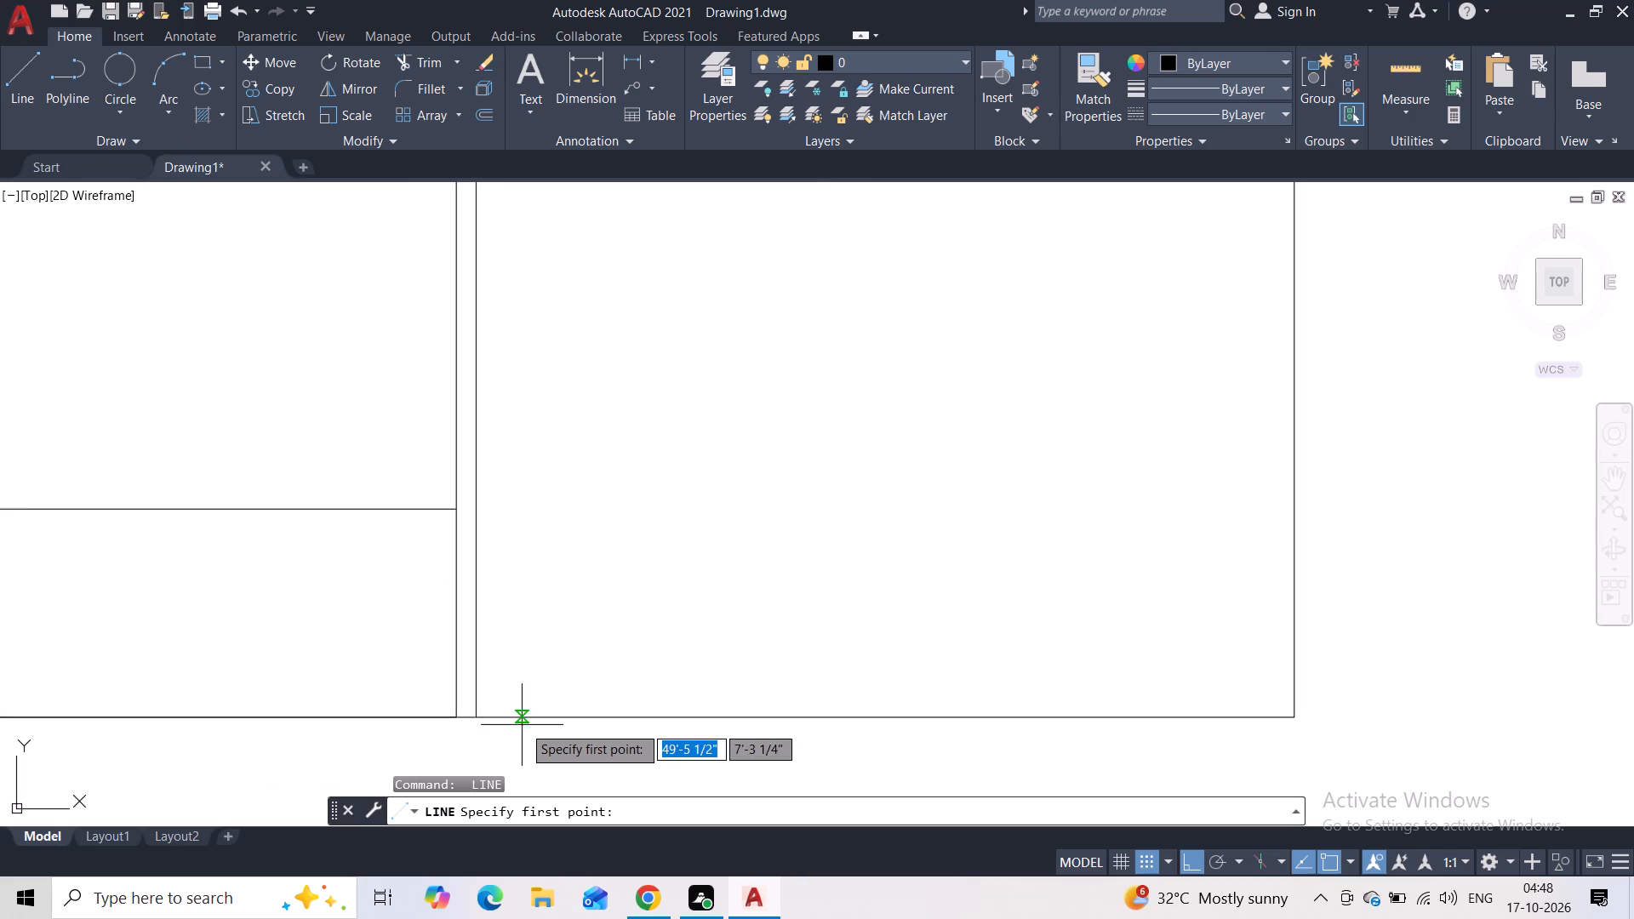
{"action": "left_click", "coordinate": [517, 720]}
{"action": "middle_click_drag", "start_coordinate": [536, 460], "coordinate": [536, 671]}
{"action": "scroll", "coordinate": [511, 433], "scroll_direction": "down", "scroll_amount": 2}
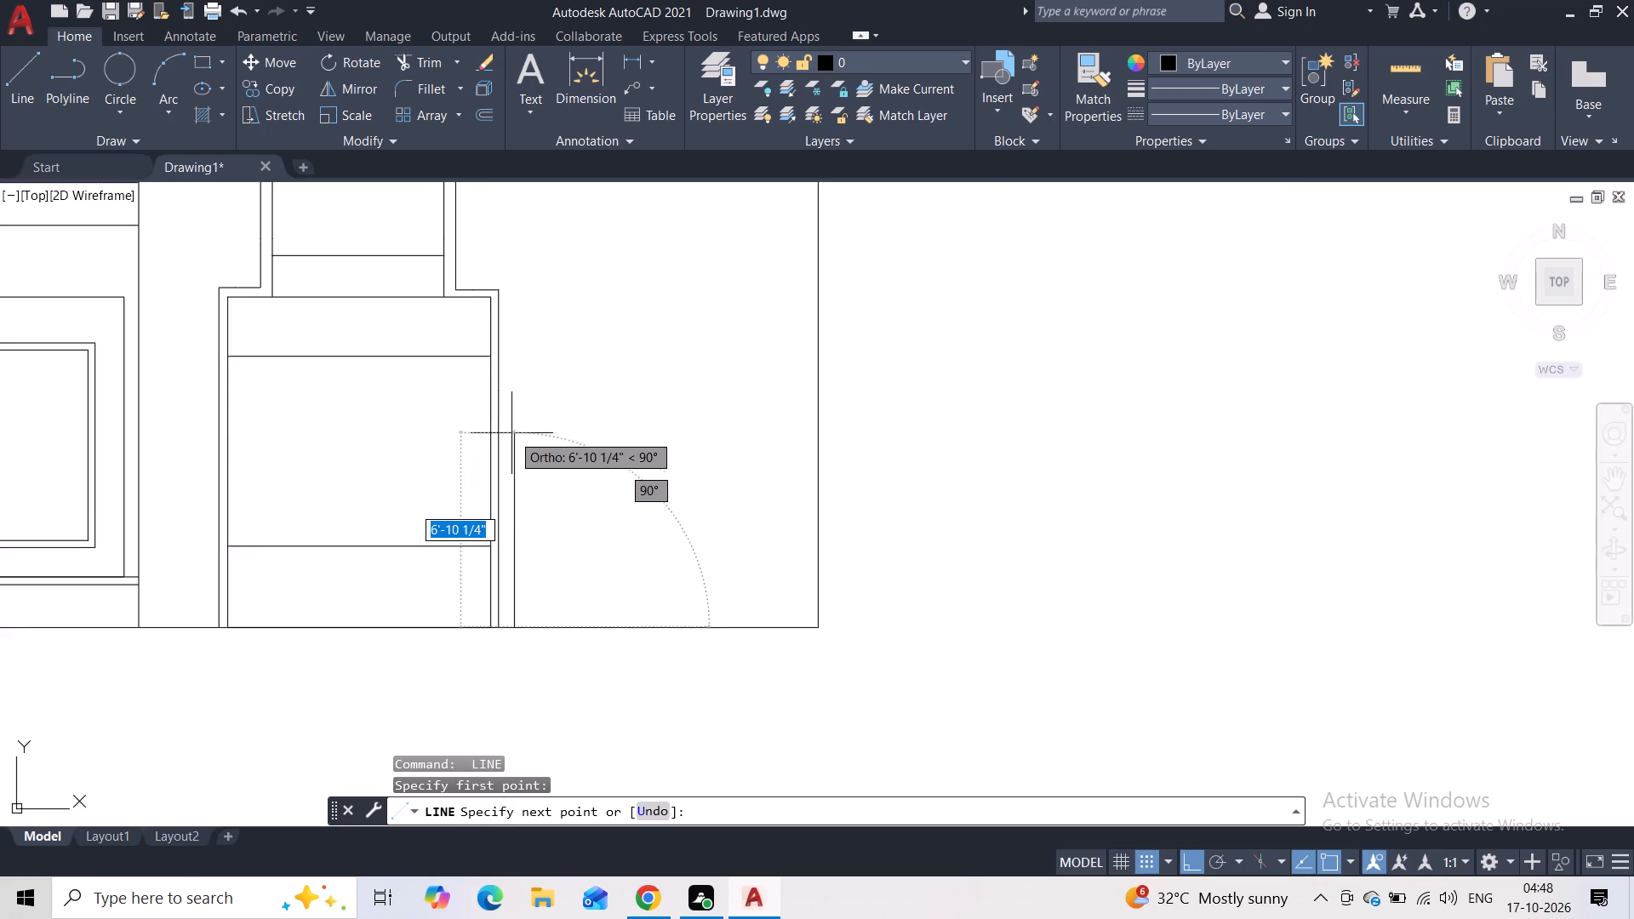
{"action": "scroll", "coordinate": [515, 301], "scroll_direction": "down", "scroll_amount": 1}
{"action": "middle_click_drag", "start_coordinate": [515, 398], "coordinate": [517, 465]}
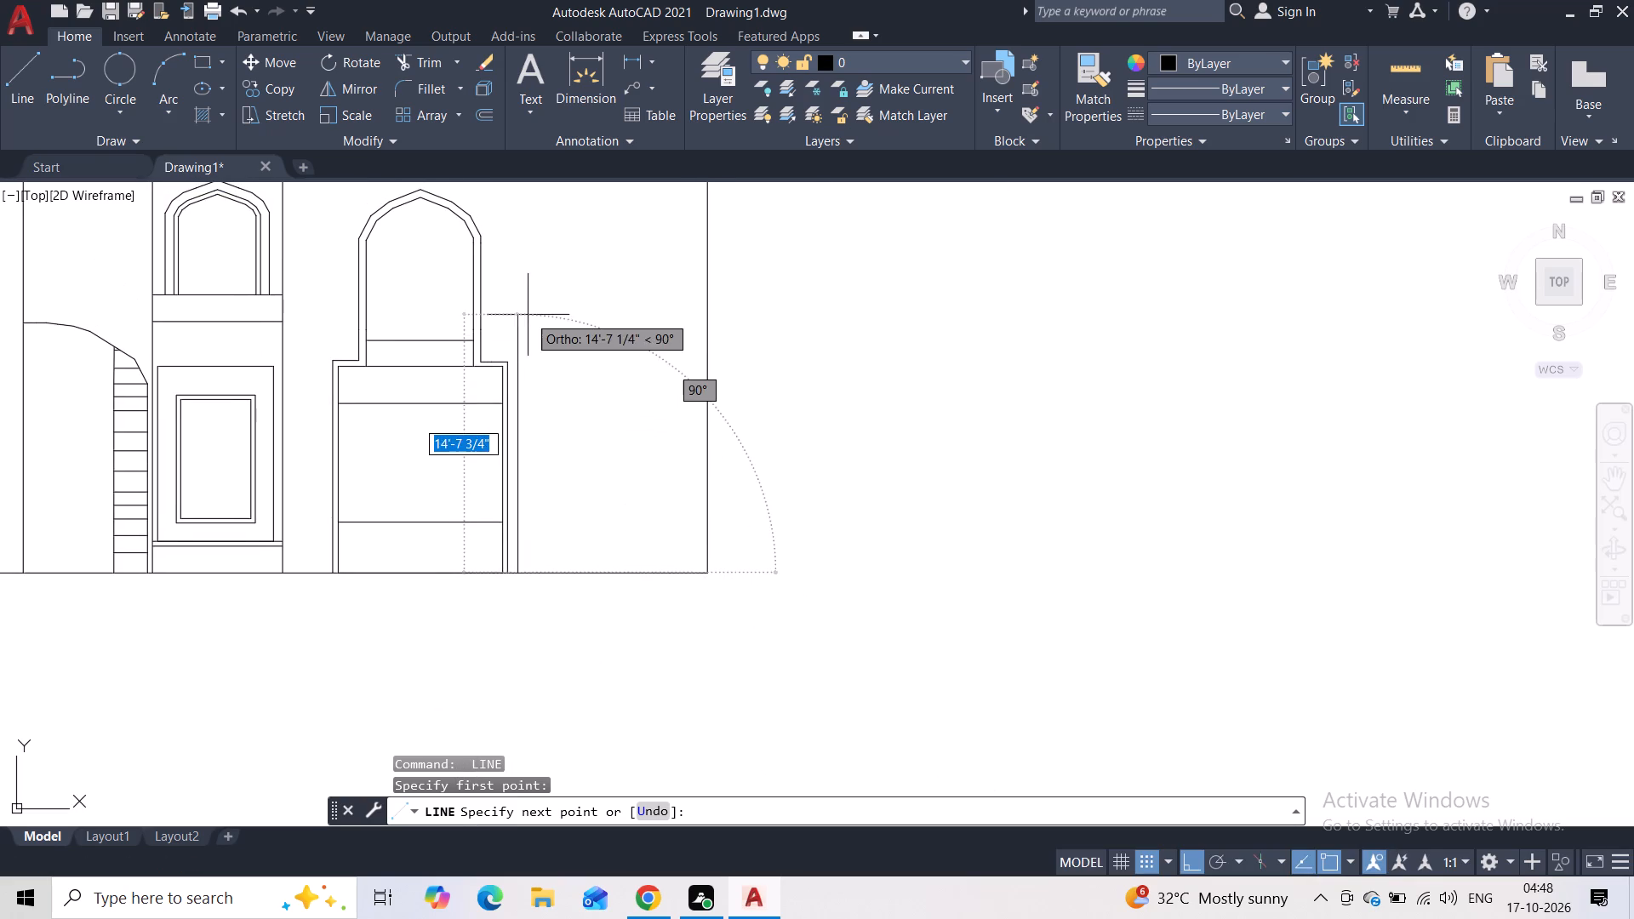
{"action": "middle_click_drag", "start_coordinate": [528, 282], "coordinate": [514, 385]}
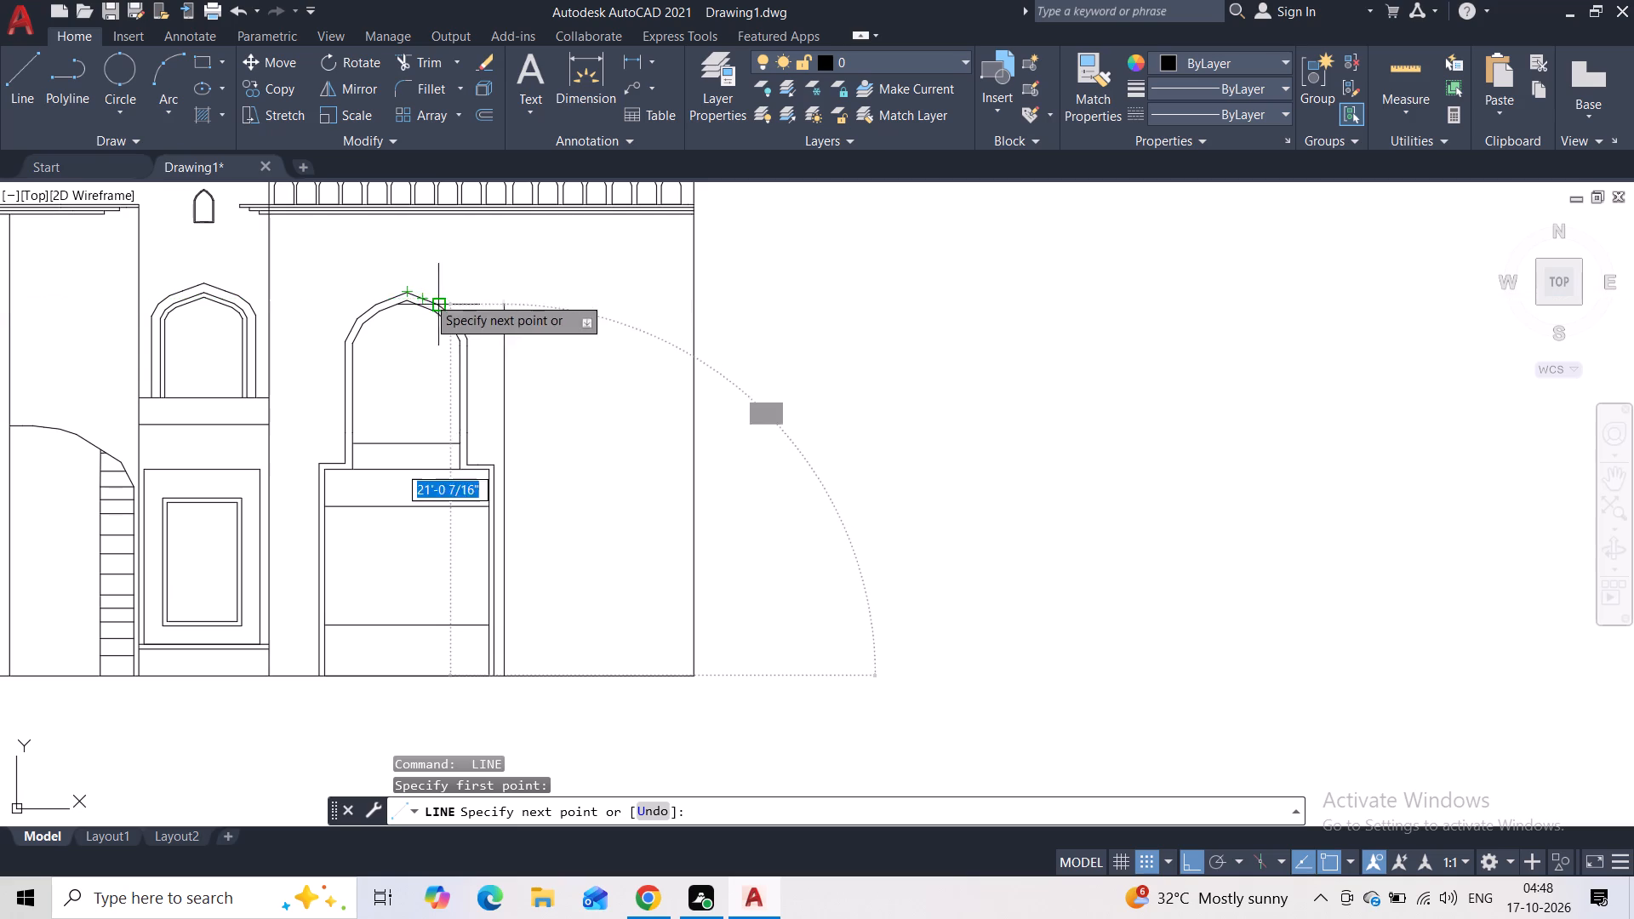
{"action": "left_click", "coordinate": [506, 307]}
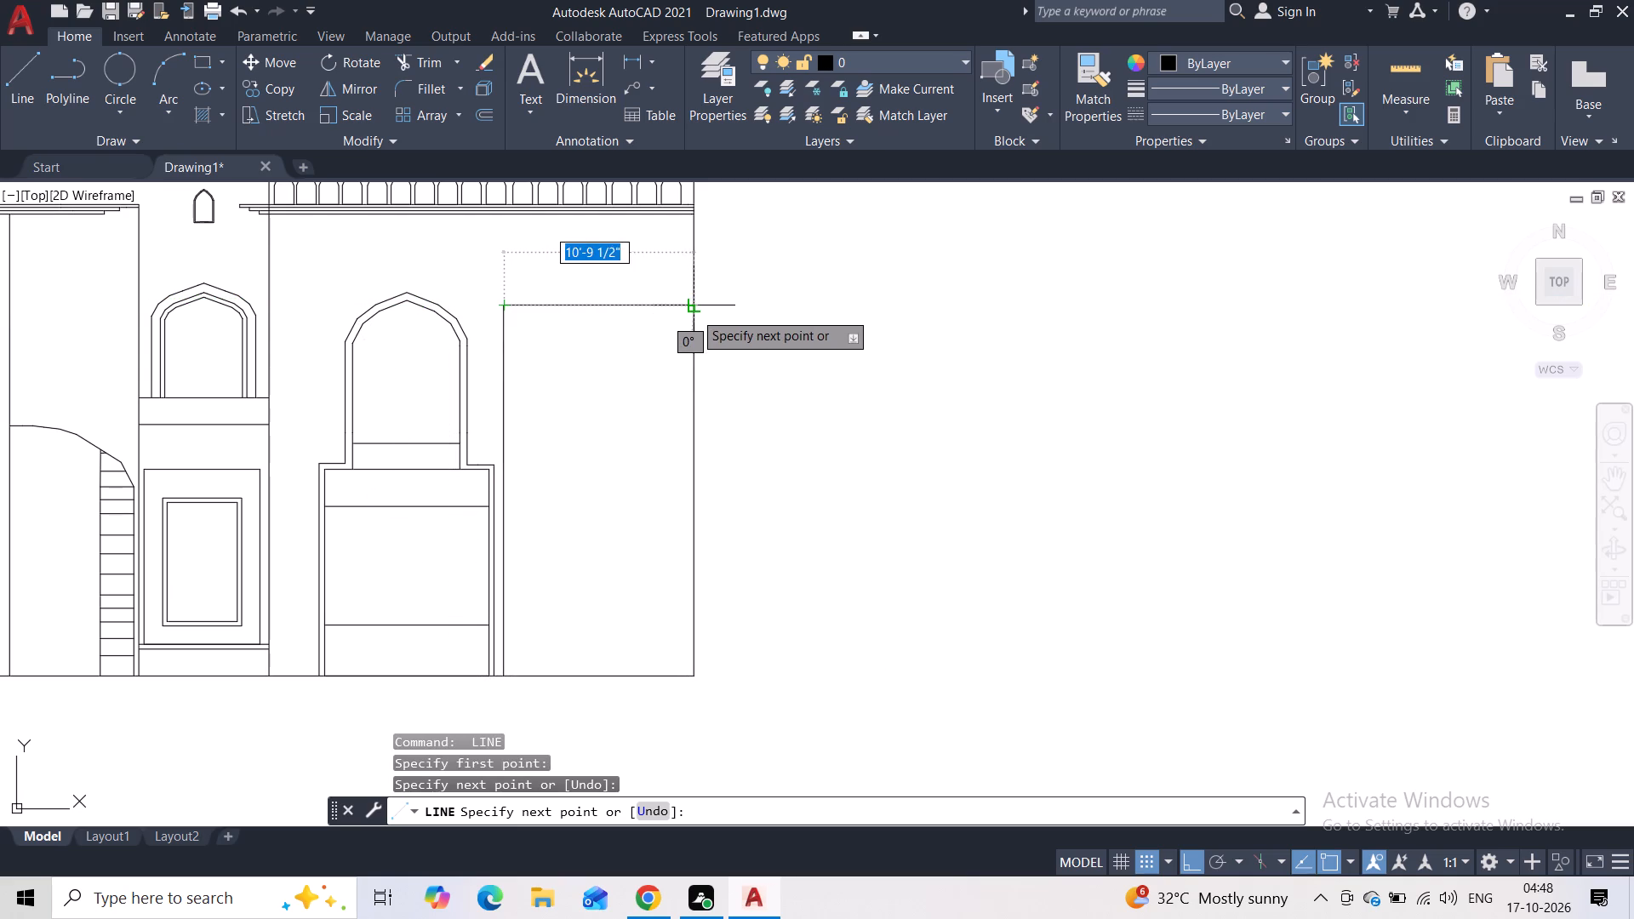
{"action": "left_click", "coordinate": [694, 310]}
{"action": "key", "text": "Escape"}
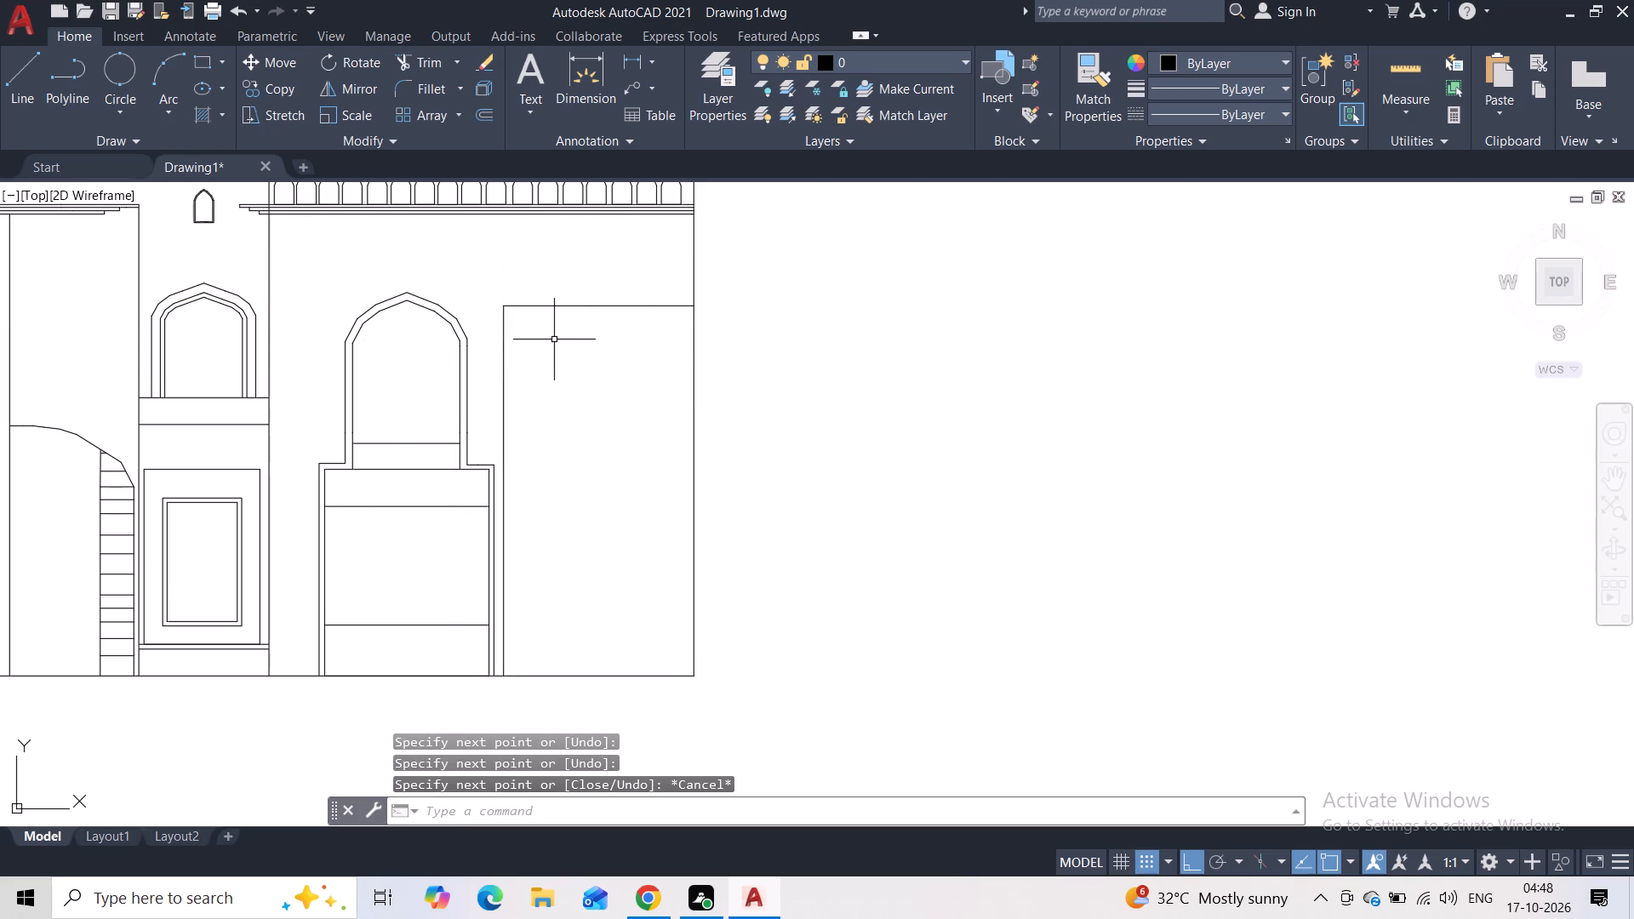
Draw a vertical line about 21 feet long inside the new frame, from its top line down to the ground line.
{"action": "key", "text": "space"}
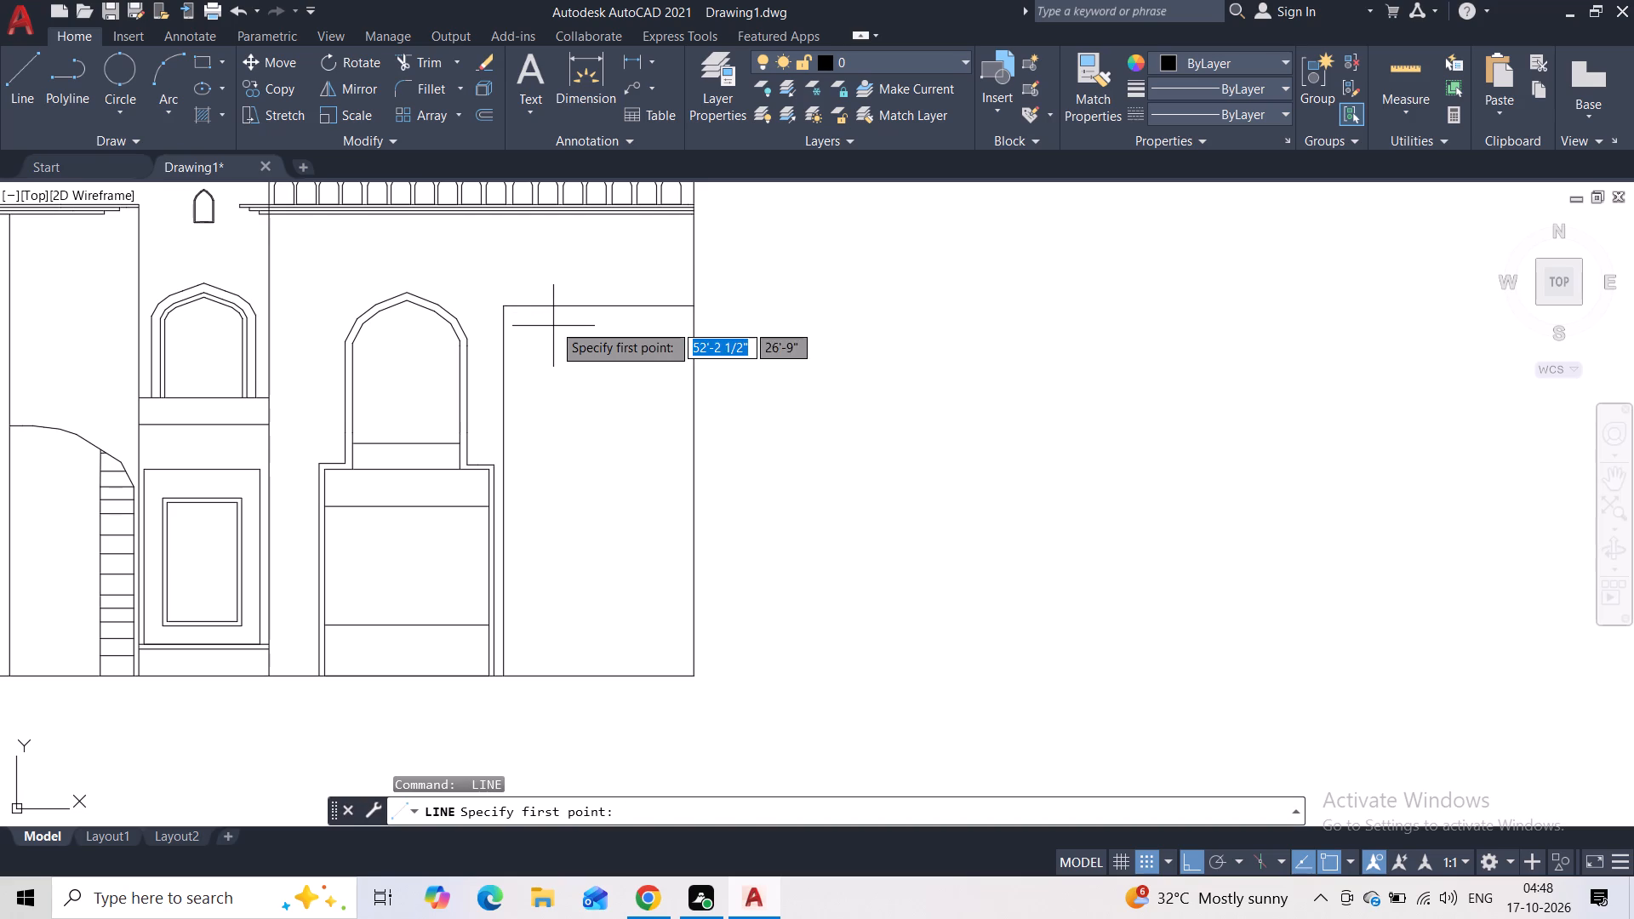
{"action": "left_click", "coordinate": [553, 310]}
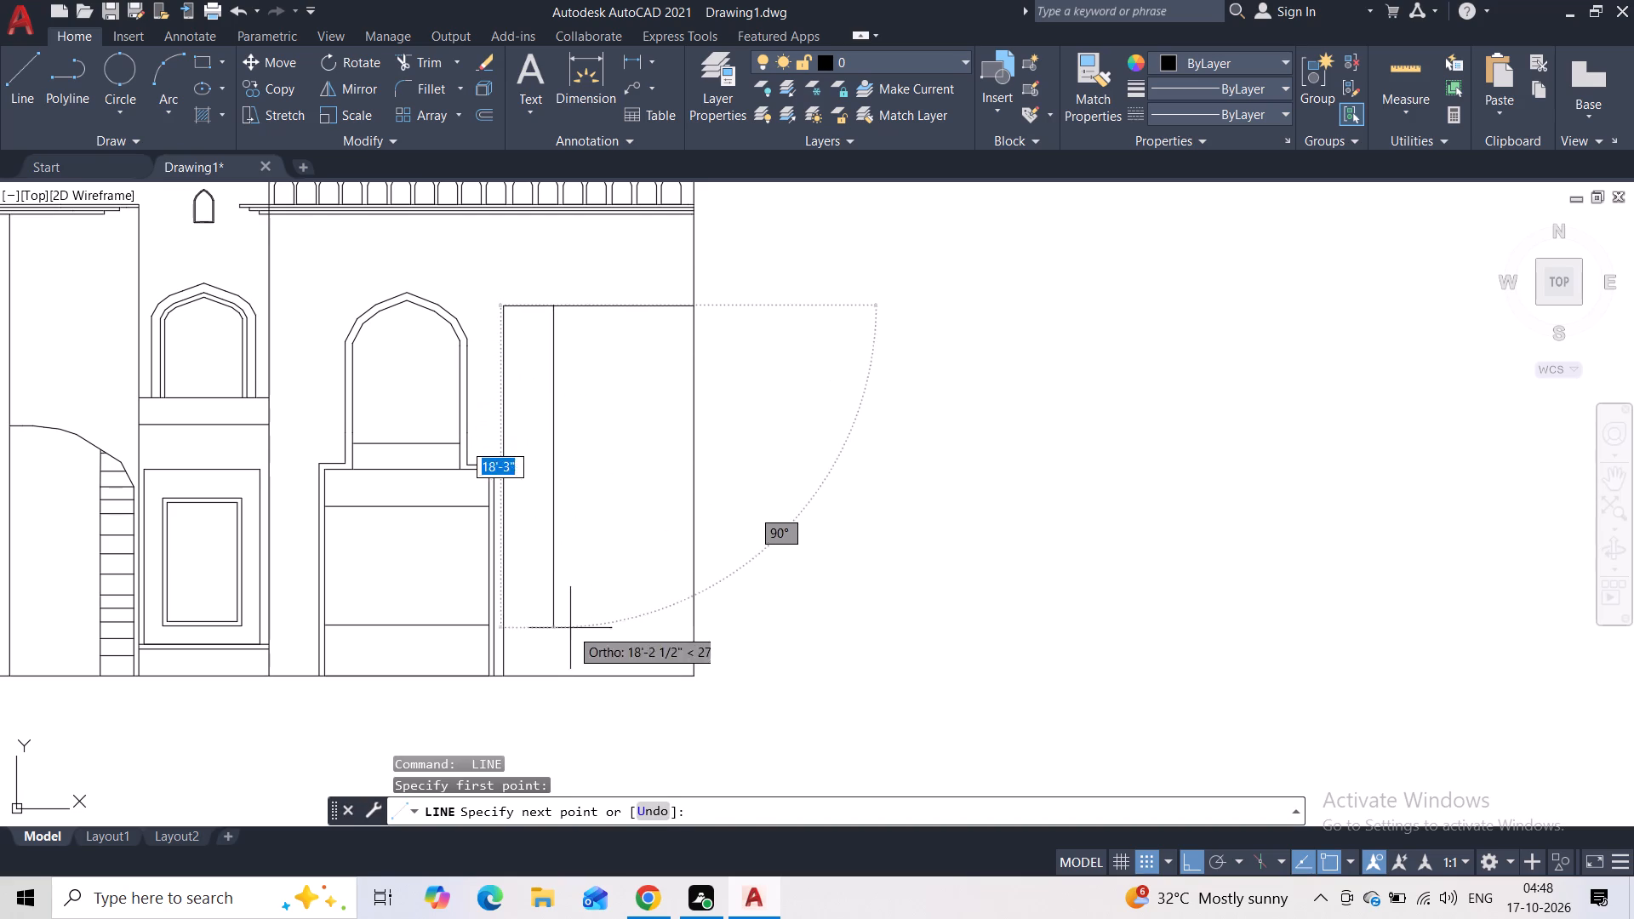
{"action": "left_click", "coordinate": [552, 668]}
{"action": "key", "text": "Escape"}
Offset the new frame's top line by 3 inches, once above and once below.
{"action": "middle_click_drag", "start_coordinate": [570, 345], "coordinate": [575, 365]}
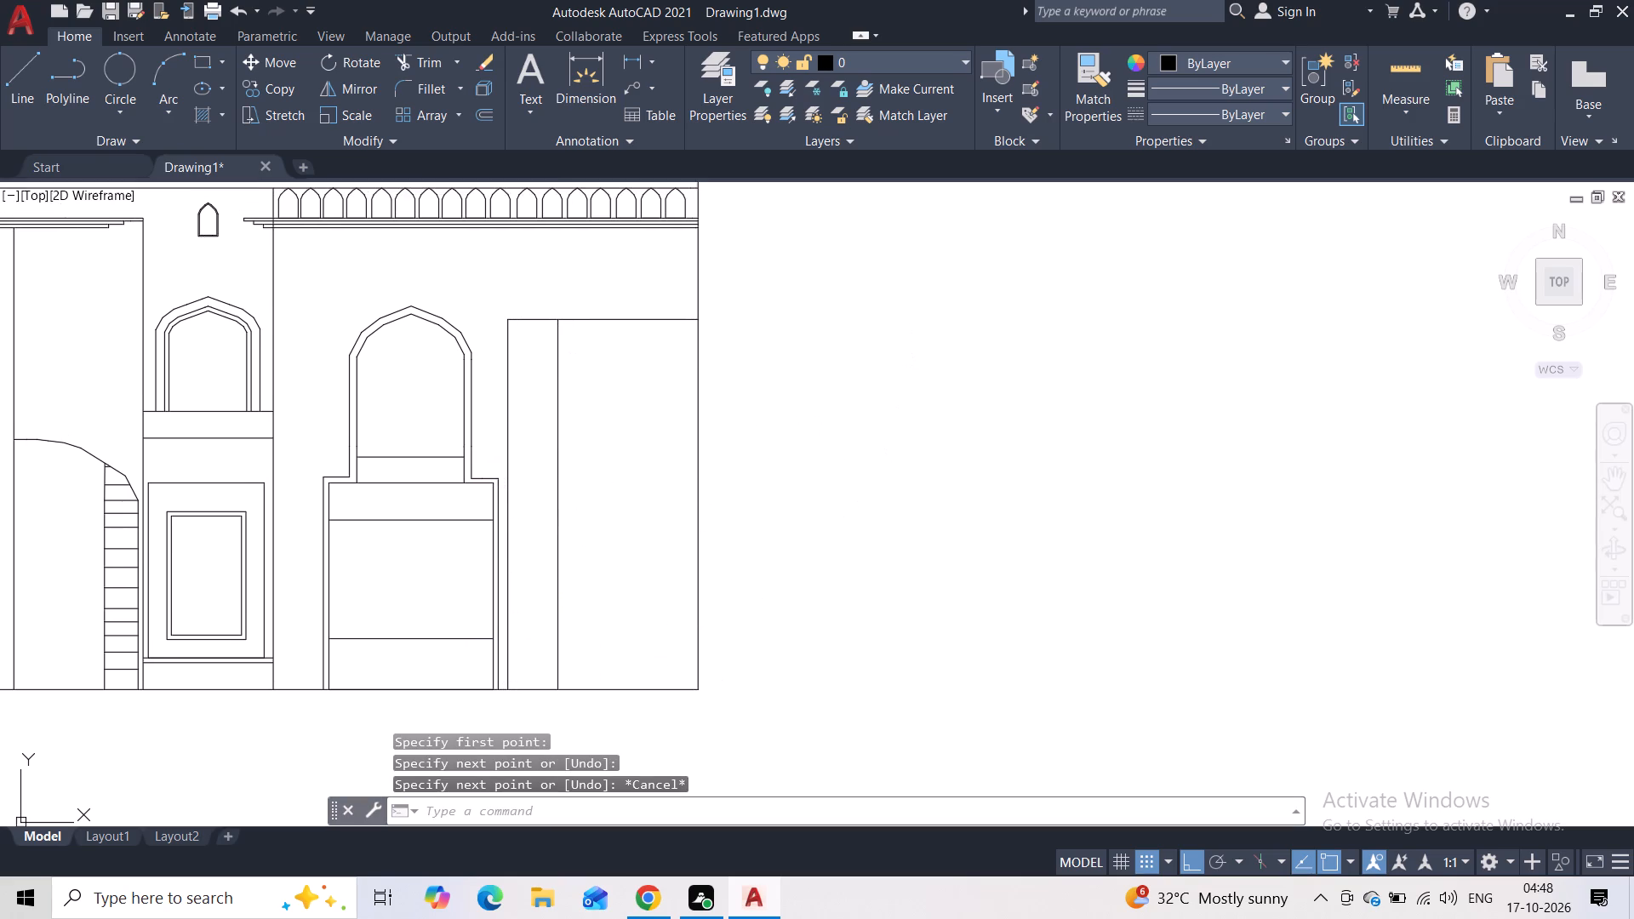
{"action": "middle_click_drag", "start_coordinate": [575, 365], "coordinate": [575, 383]}
{"action": "scroll", "coordinate": [550, 372], "scroll_direction": "up", "scroll_amount": 2}
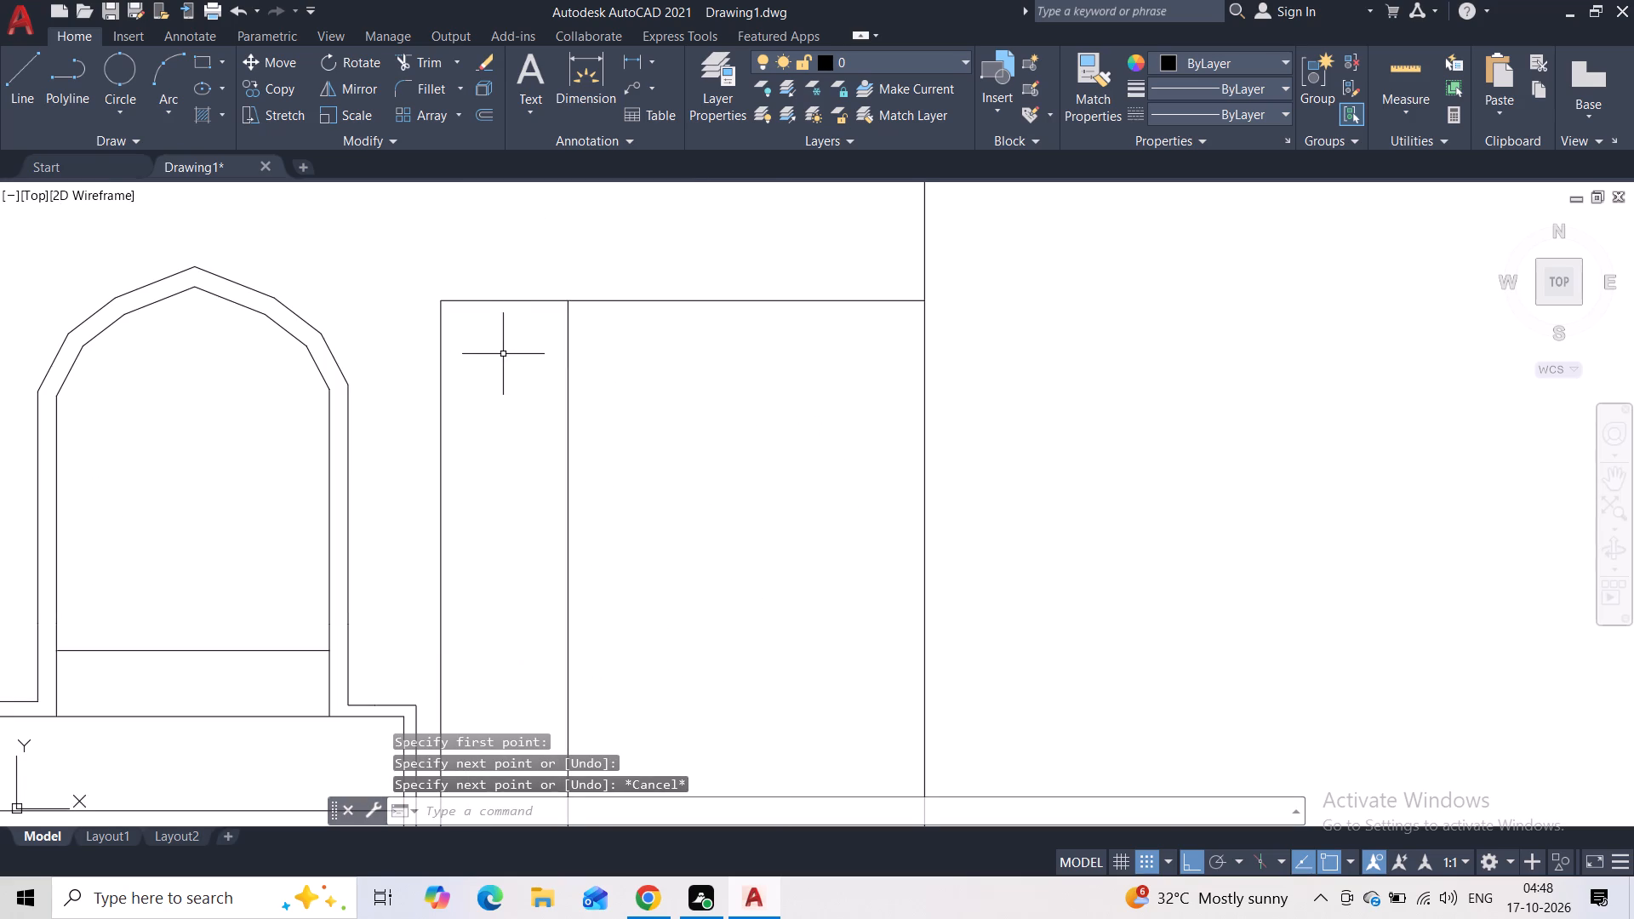
{"action": "scroll", "coordinate": [503, 353], "scroll_direction": "up", "scroll_amount": 1}
{"action": "left_click", "coordinate": [414, 268]}
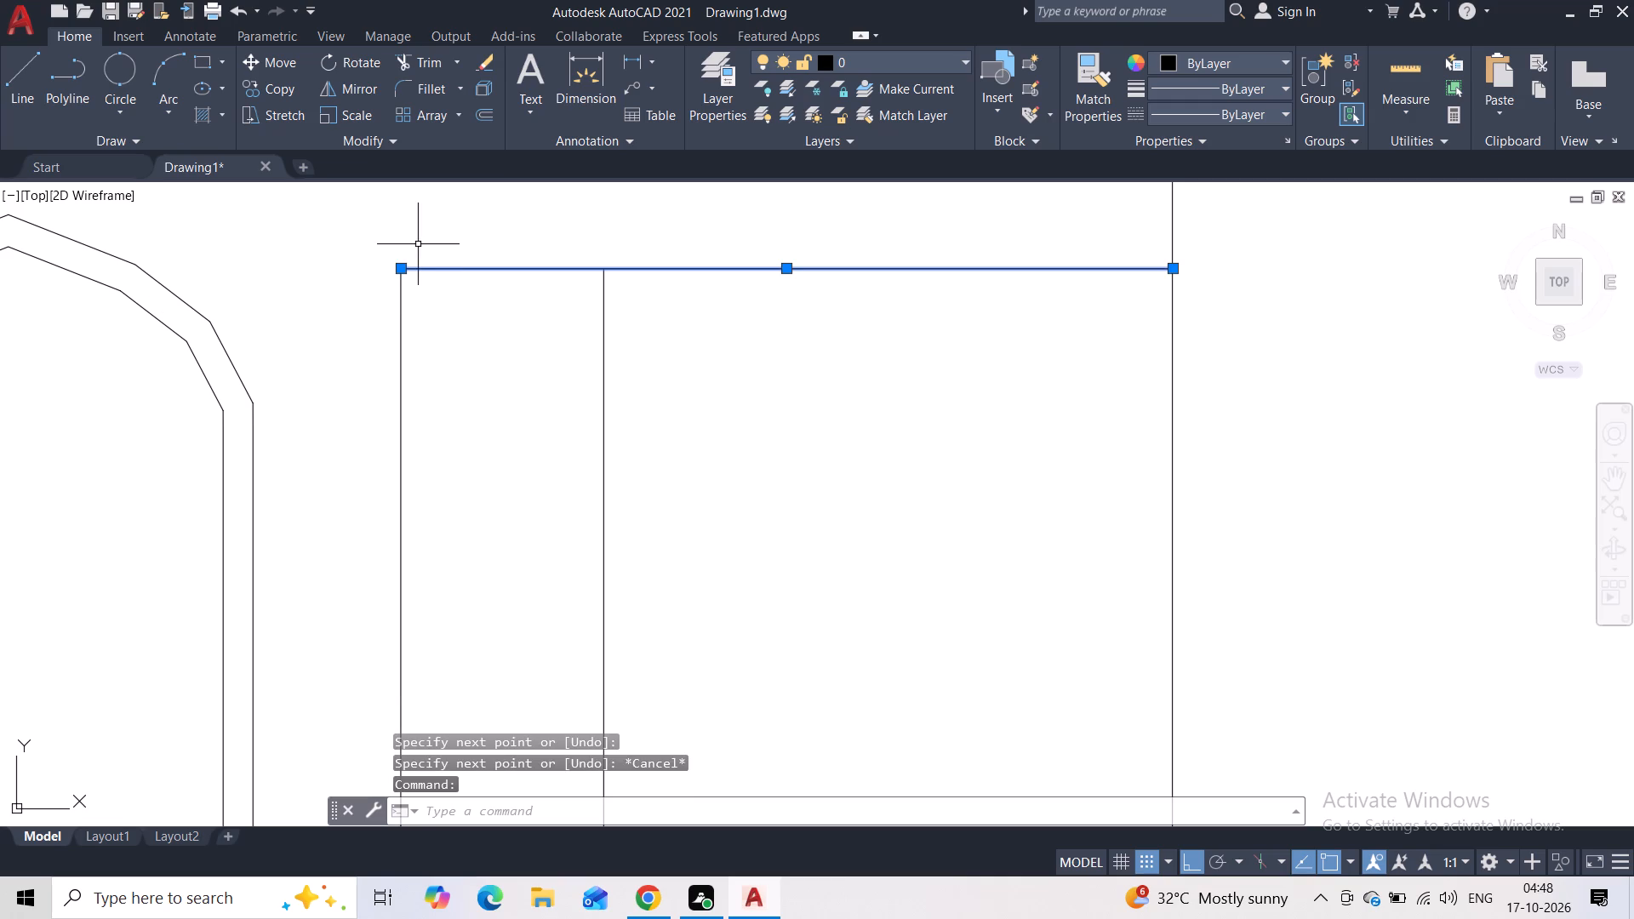
{"action": "left_click", "coordinate": [481, 112]}
{"action": "type", "text": "3\""}
{"action": "key", "text": "Return"}
{"action": "left_click", "coordinate": [448, 204]}
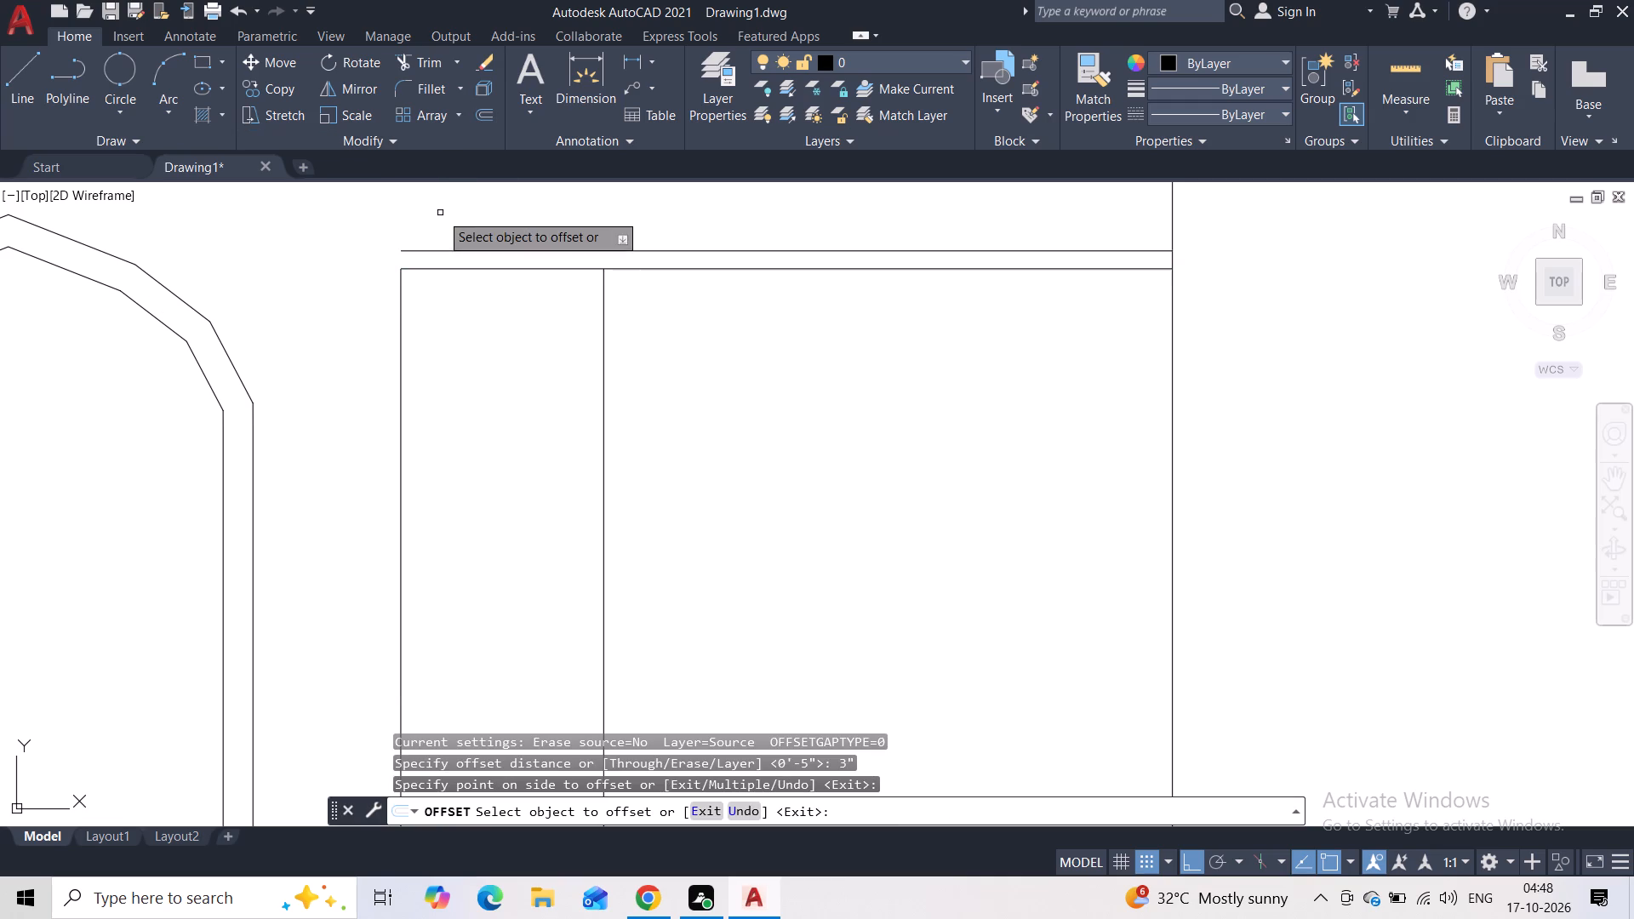
{"action": "left_click", "coordinate": [445, 271]}
{"action": "left_click", "coordinate": [452, 322]}
{"action": "key", "text": "Escape"}
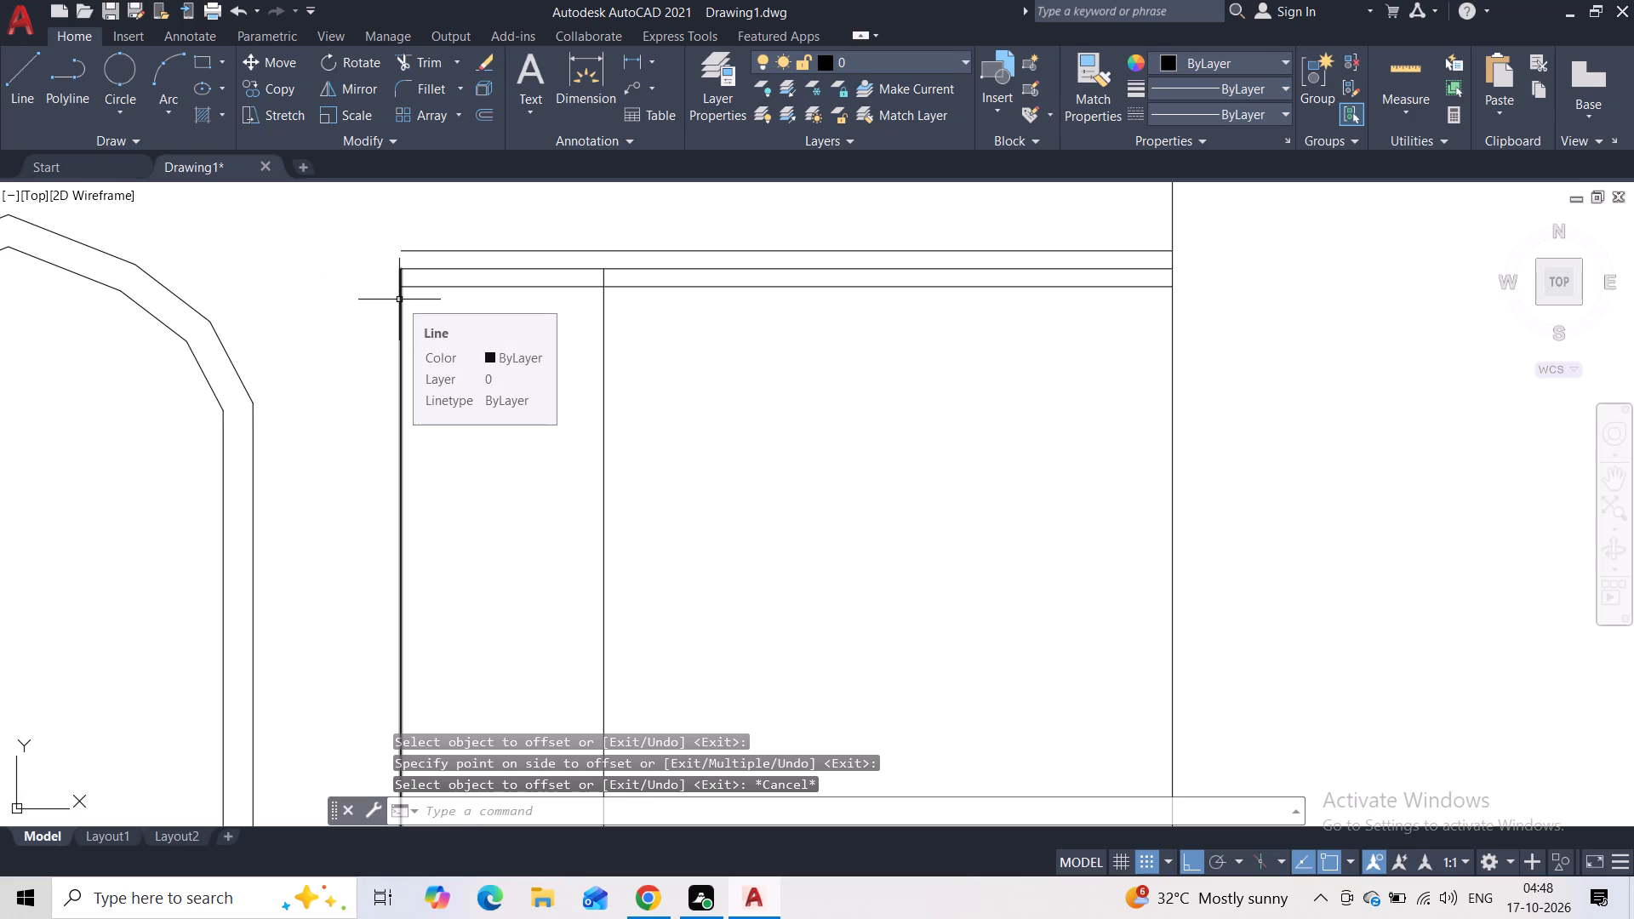
Draw a horizontal line below the offset lines, from the frame's outer vertical to the vertical end line.
{"action": "left_click", "coordinate": [28, 102]}
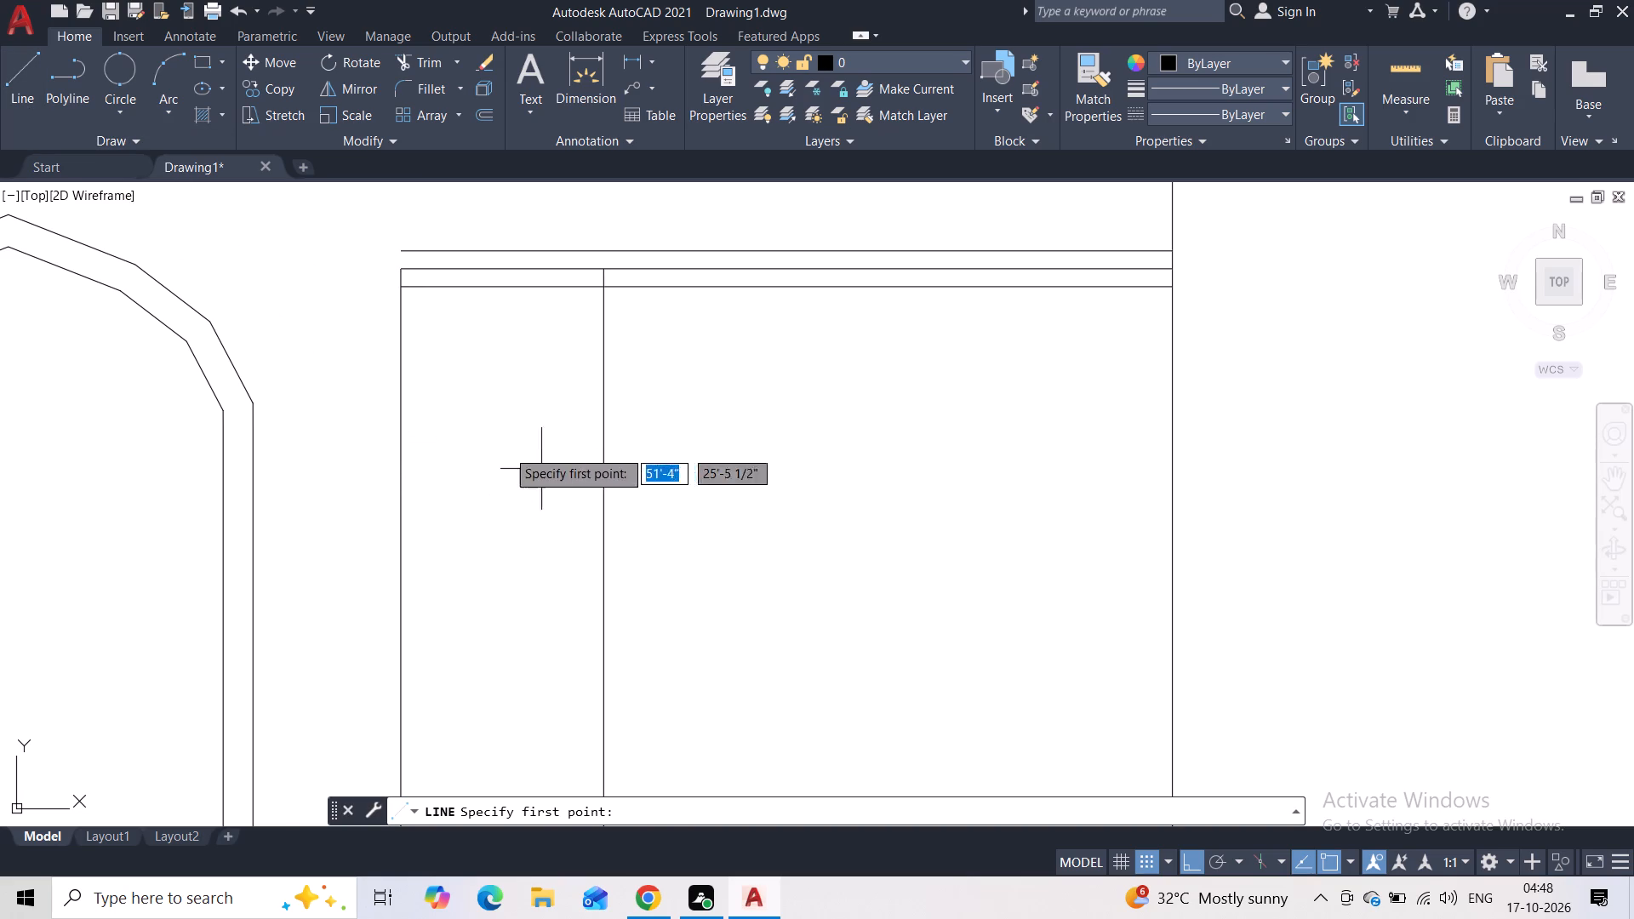
{"action": "left_click", "coordinate": [402, 353]}
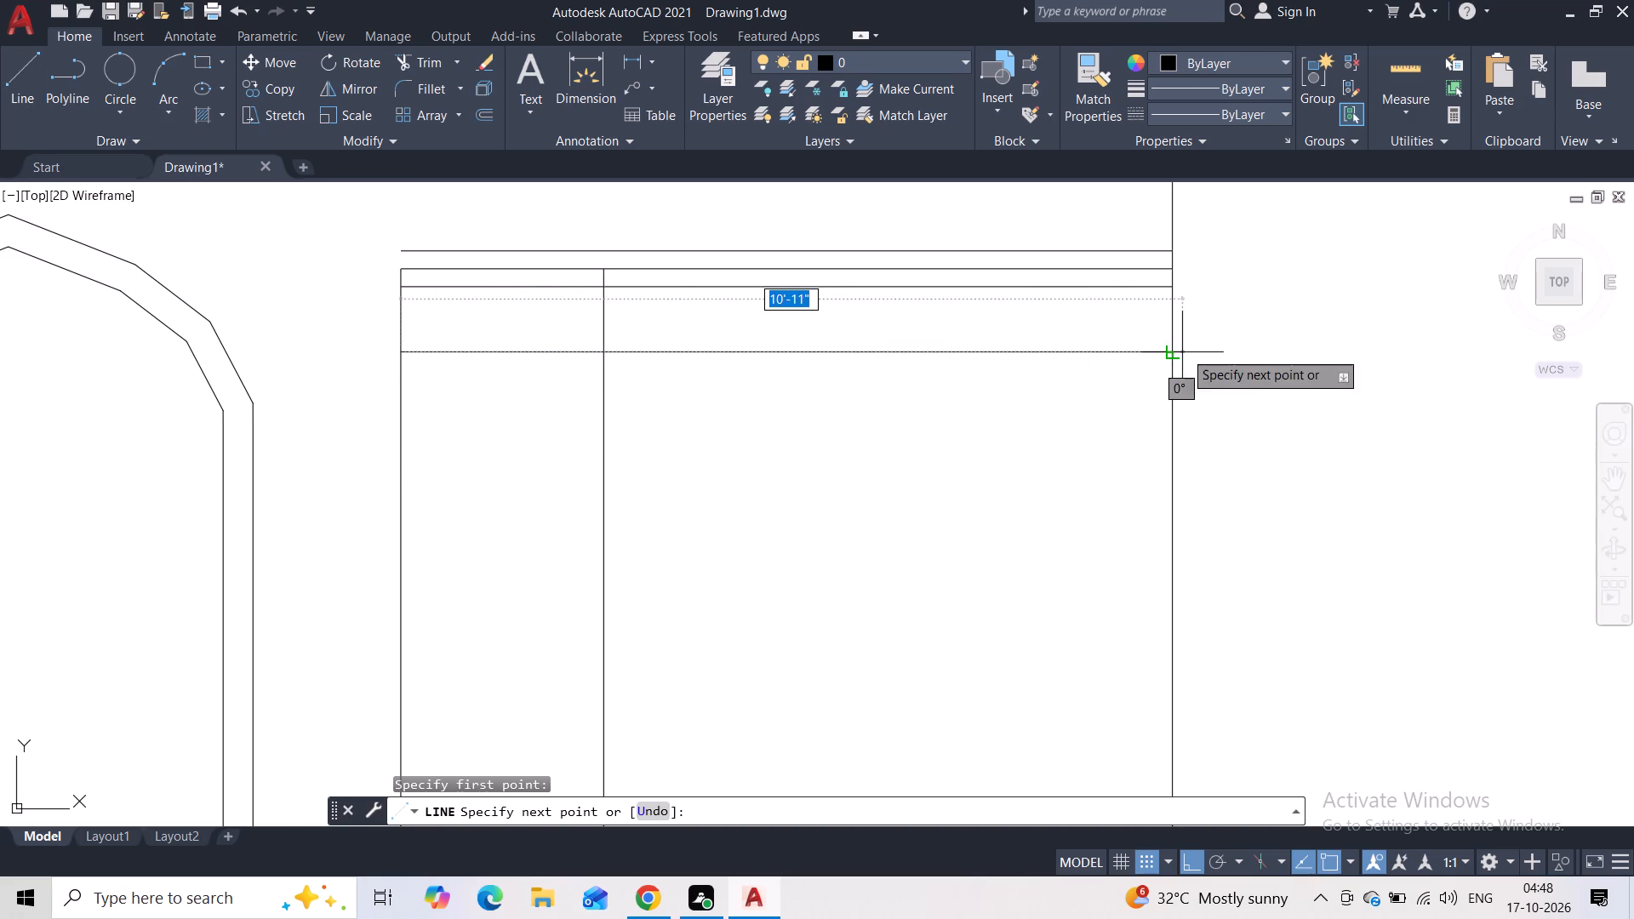
{"action": "left_click", "coordinate": [1177, 349]}
{"action": "key", "text": "Escape"}
Extend the lower horizontal line outward past the frame's outer vertical by about 6 1/2 inches.
{"action": "key", "text": "space"}
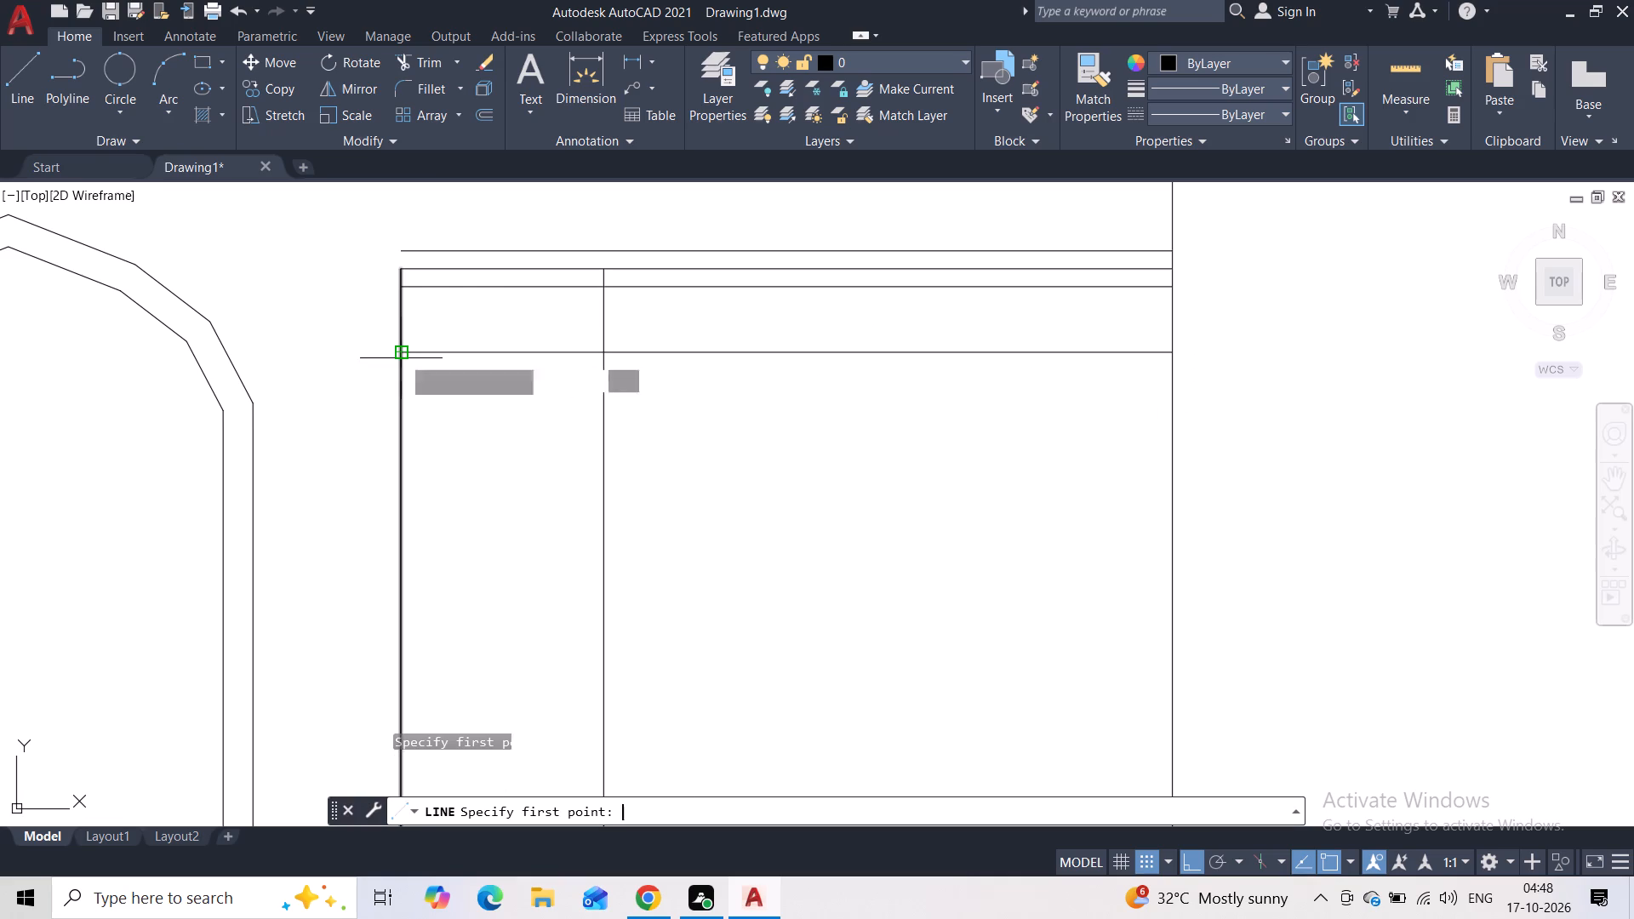
{"action": "left_click", "coordinate": [402, 357]}
{"action": "left_click", "coordinate": [377, 361]}
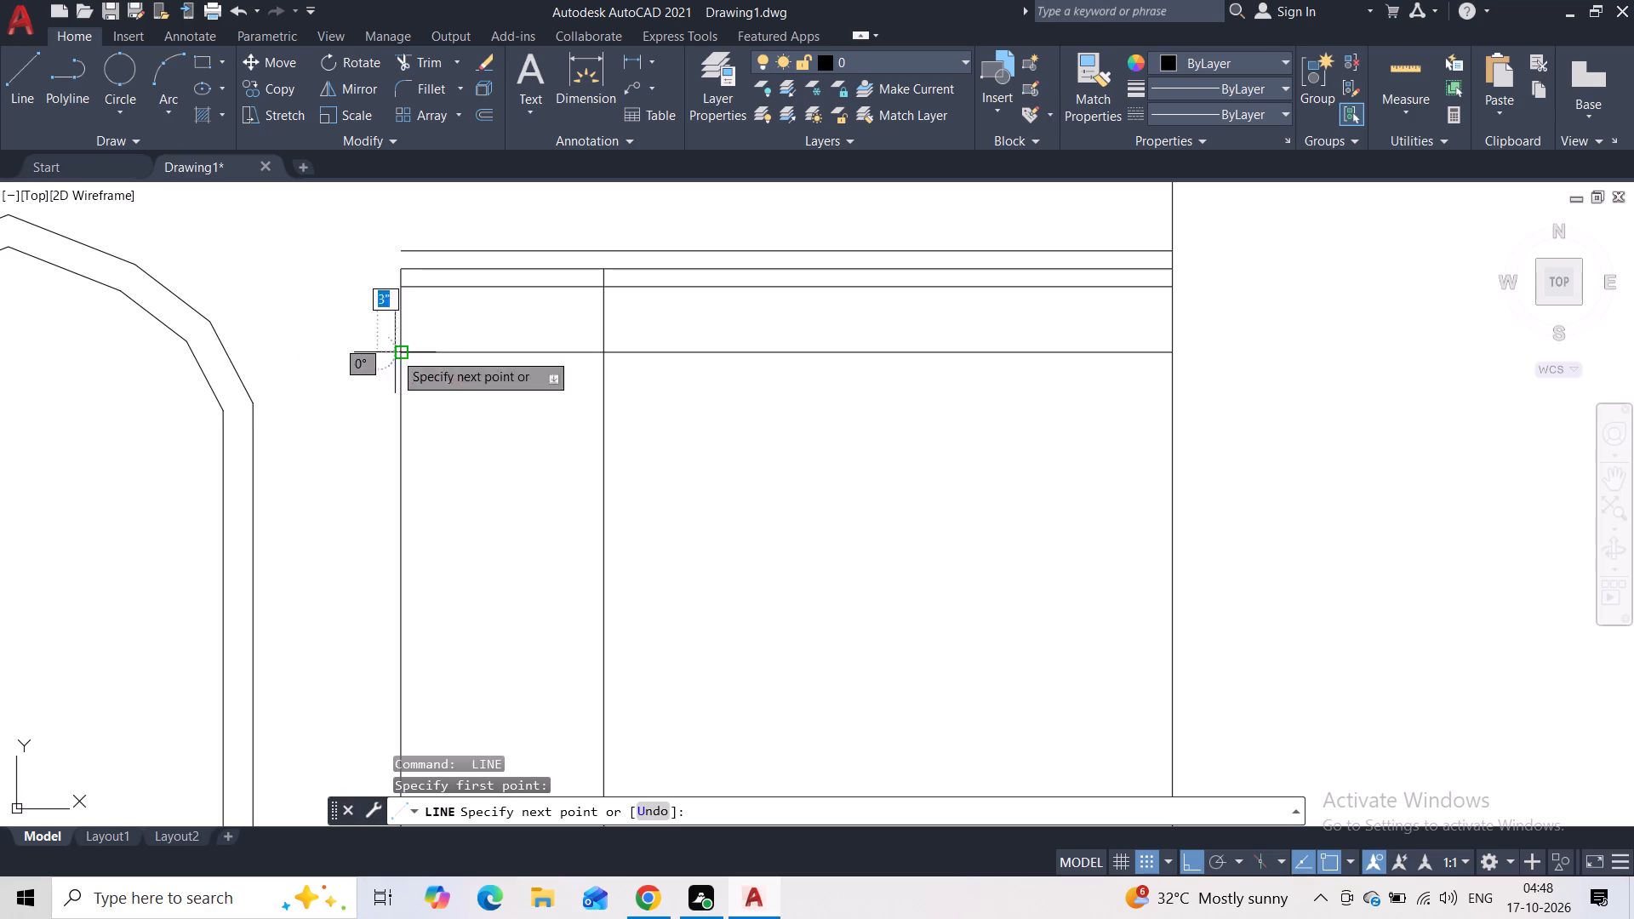
{"action": "key", "text": "Escape"}
{"action": "key", "text": "space"}
{"action": "left_click", "coordinate": [400, 353]}
{"action": "left_click", "coordinate": [361, 360]}
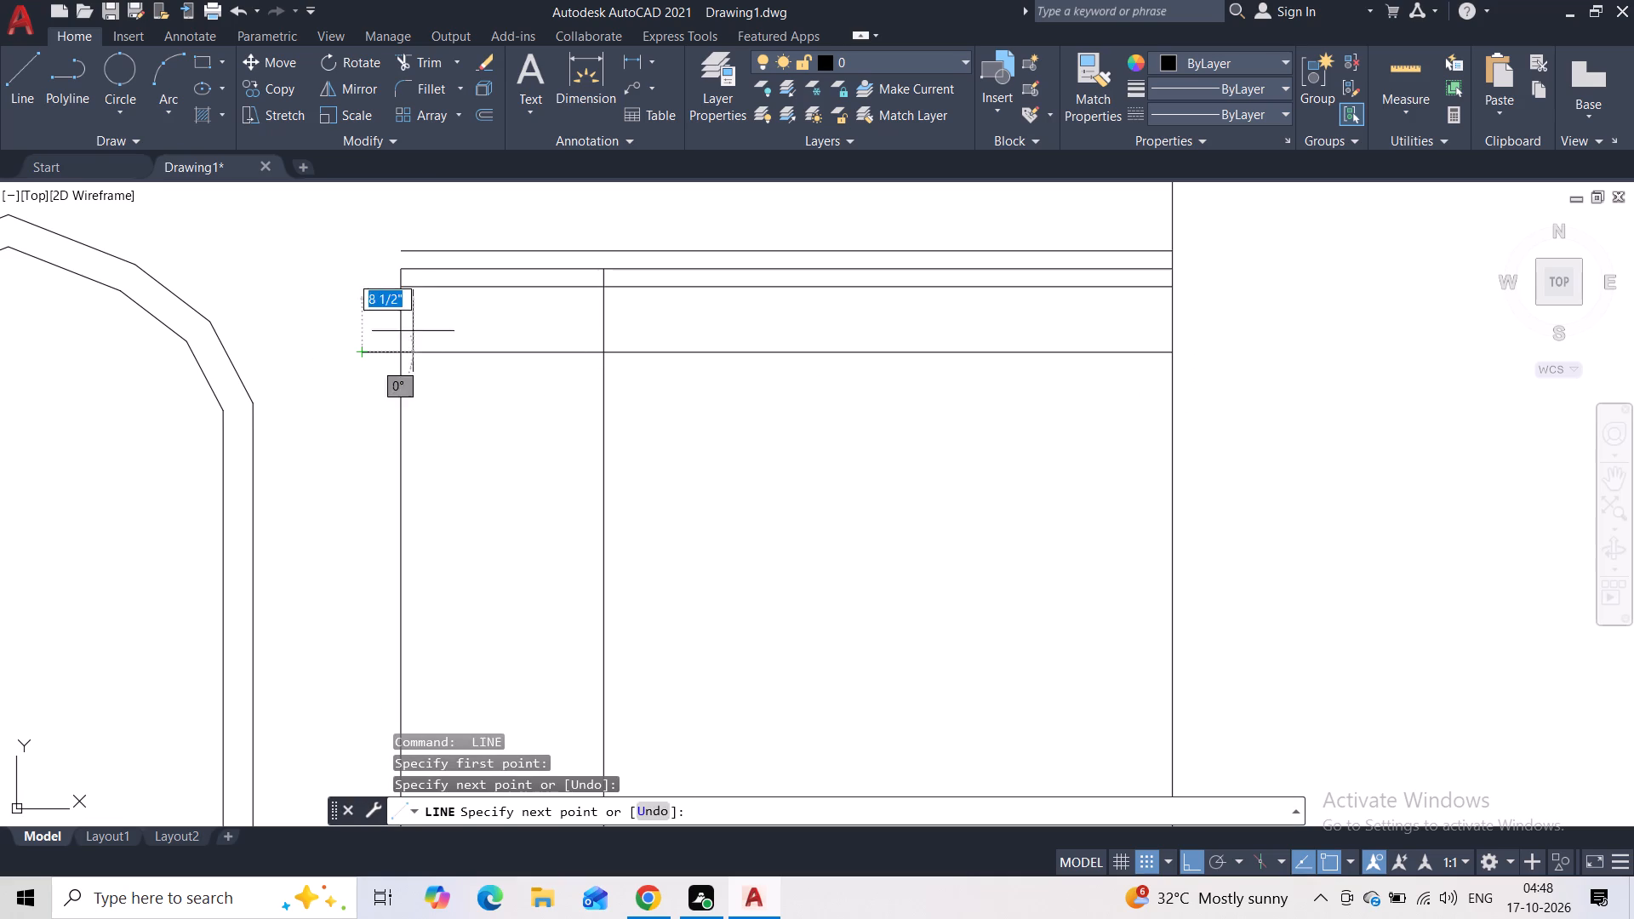
{"action": "key", "text": "Escape"}
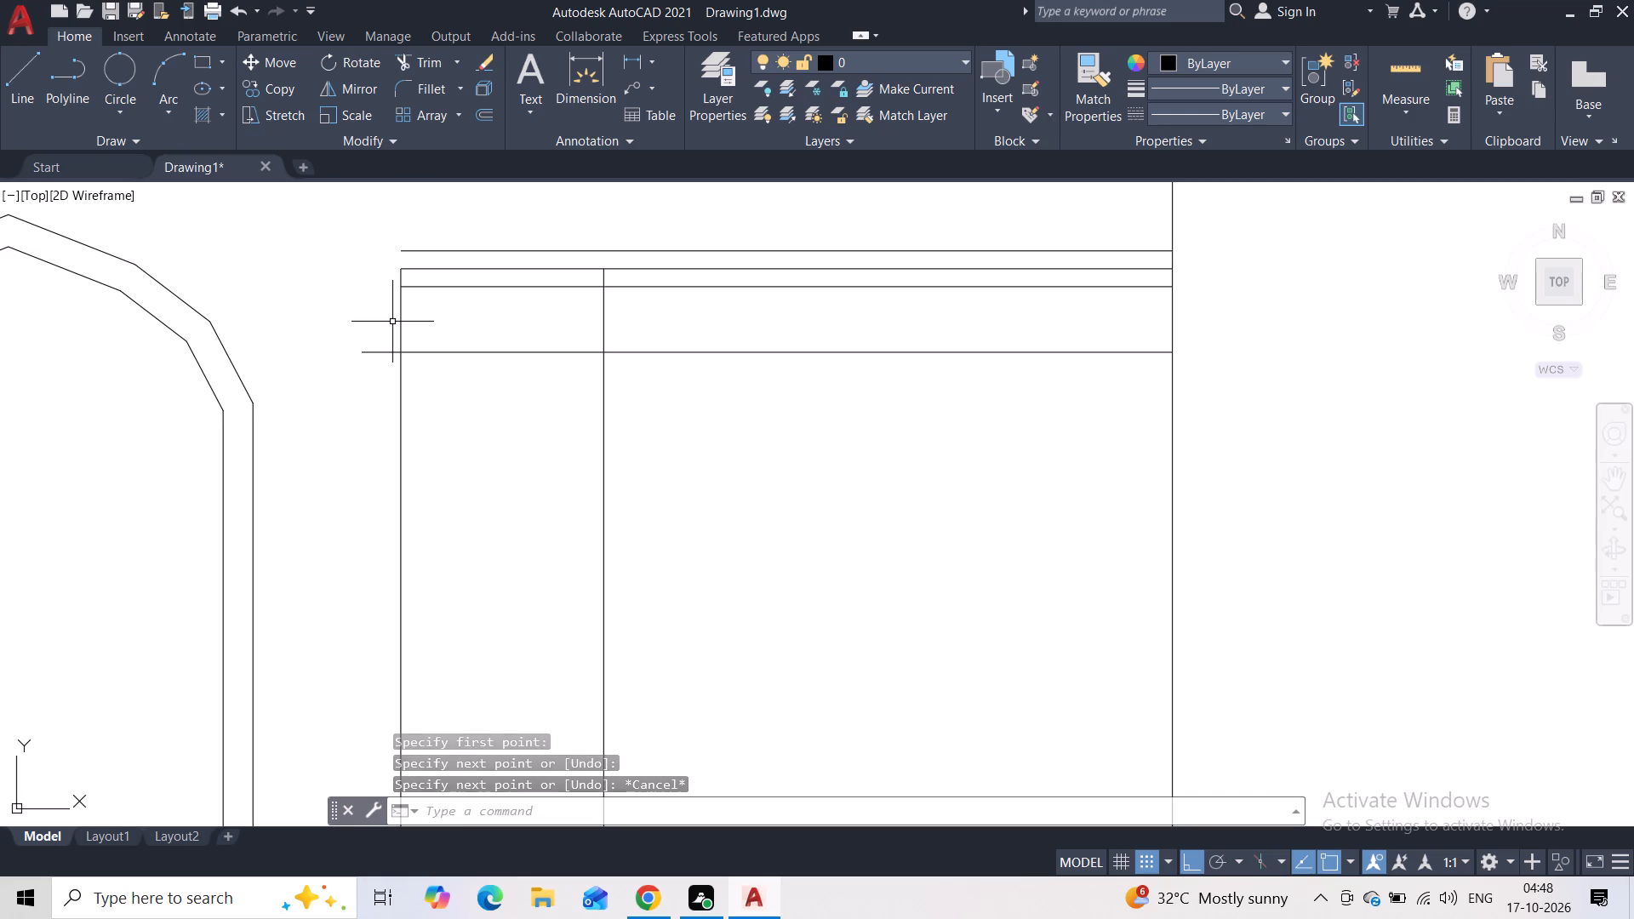
Draw a vertical line about 1 foot 2 inches long from the lower line's overhang up to the level of the frame's top line.
{"action": "scroll", "coordinate": [392, 322], "scroll_direction": "up", "scroll_amount": 2}
{"action": "left_click", "coordinate": [20, 95]}
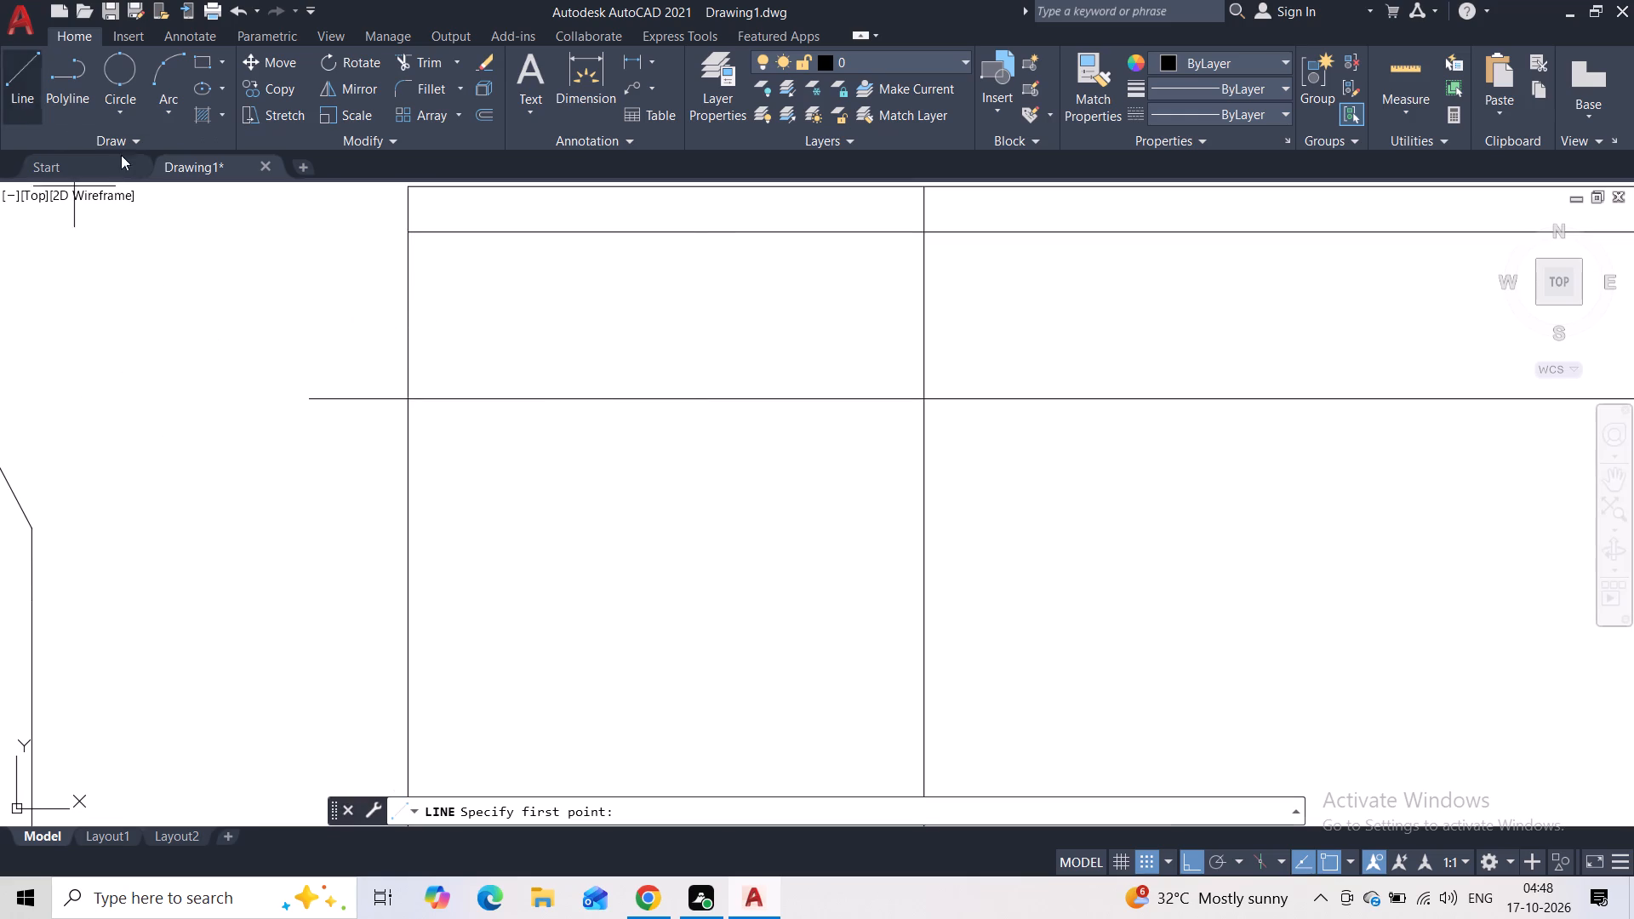
{"action": "left_click", "coordinate": [343, 396]}
{"action": "middle_click_drag", "start_coordinate": [343, 283], "coordinate": [343, 391]}
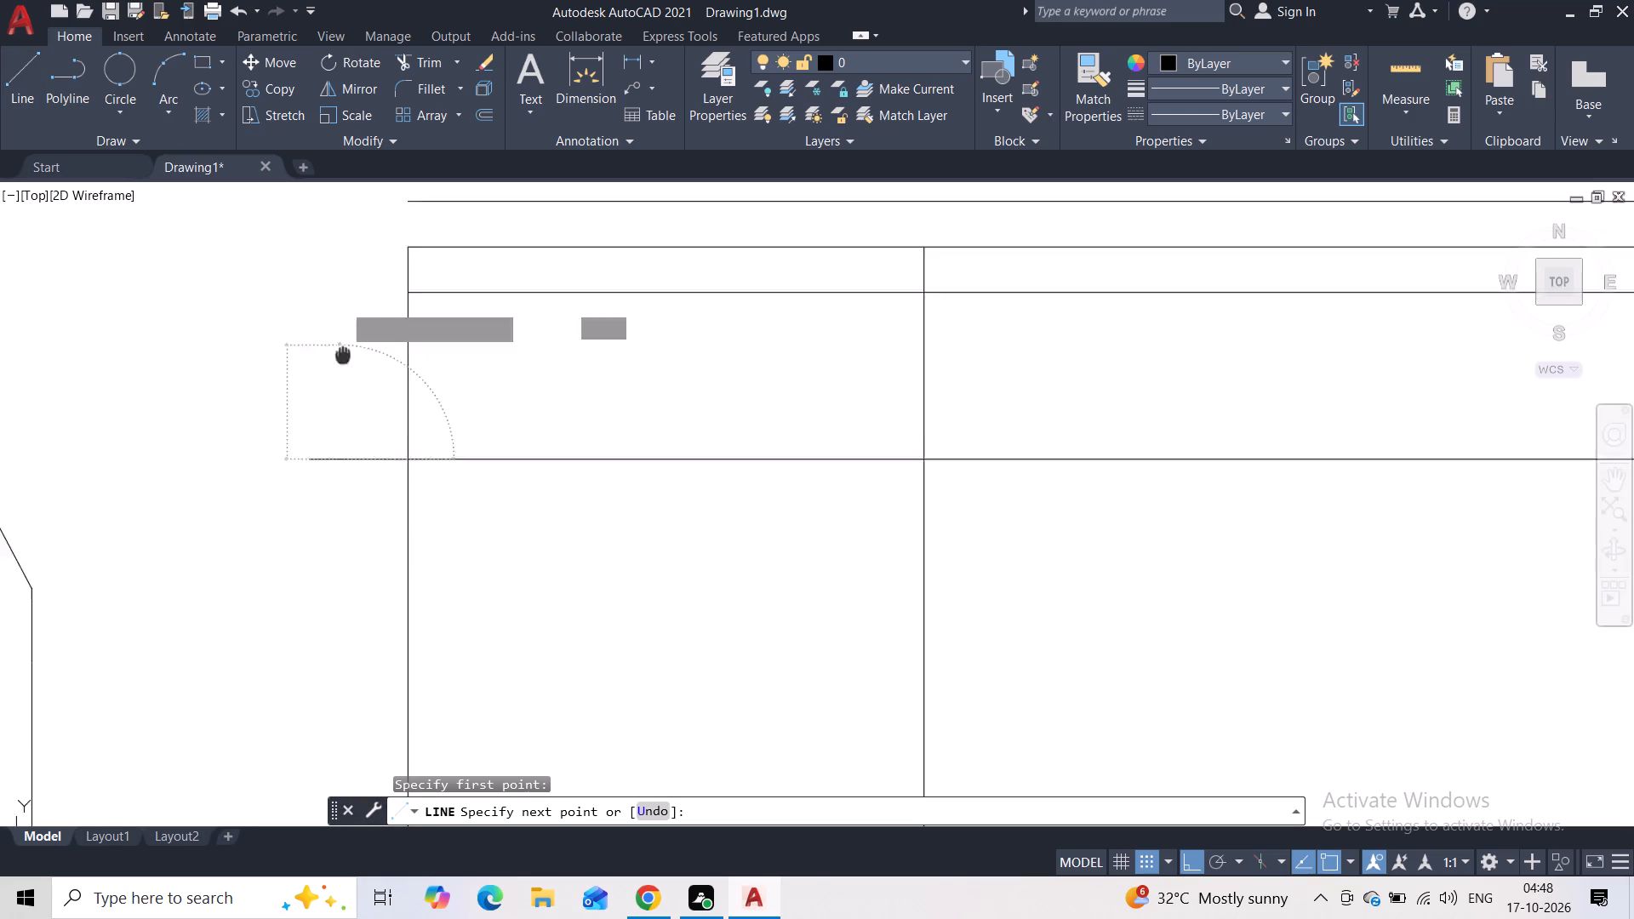
{"action": "middle_click_drag", "start_coordinate": [343, 391], "coordinate": [341, 443]}
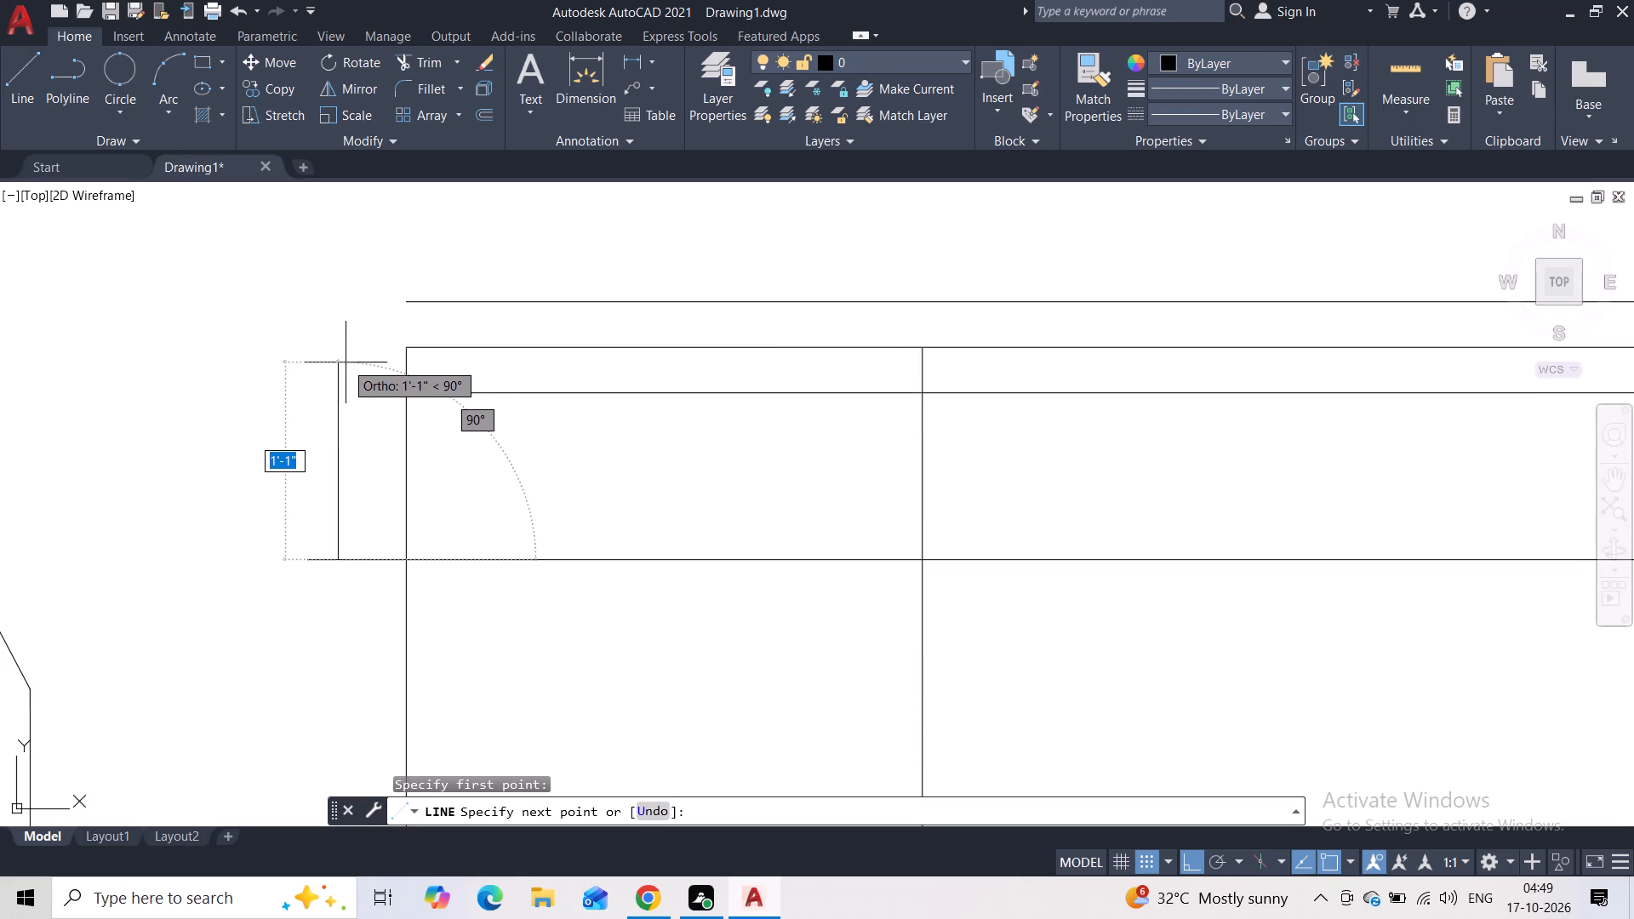
{"action": "left_click", "coordinate": [351, 346]}
{"action": "key", "text": "Escape"}
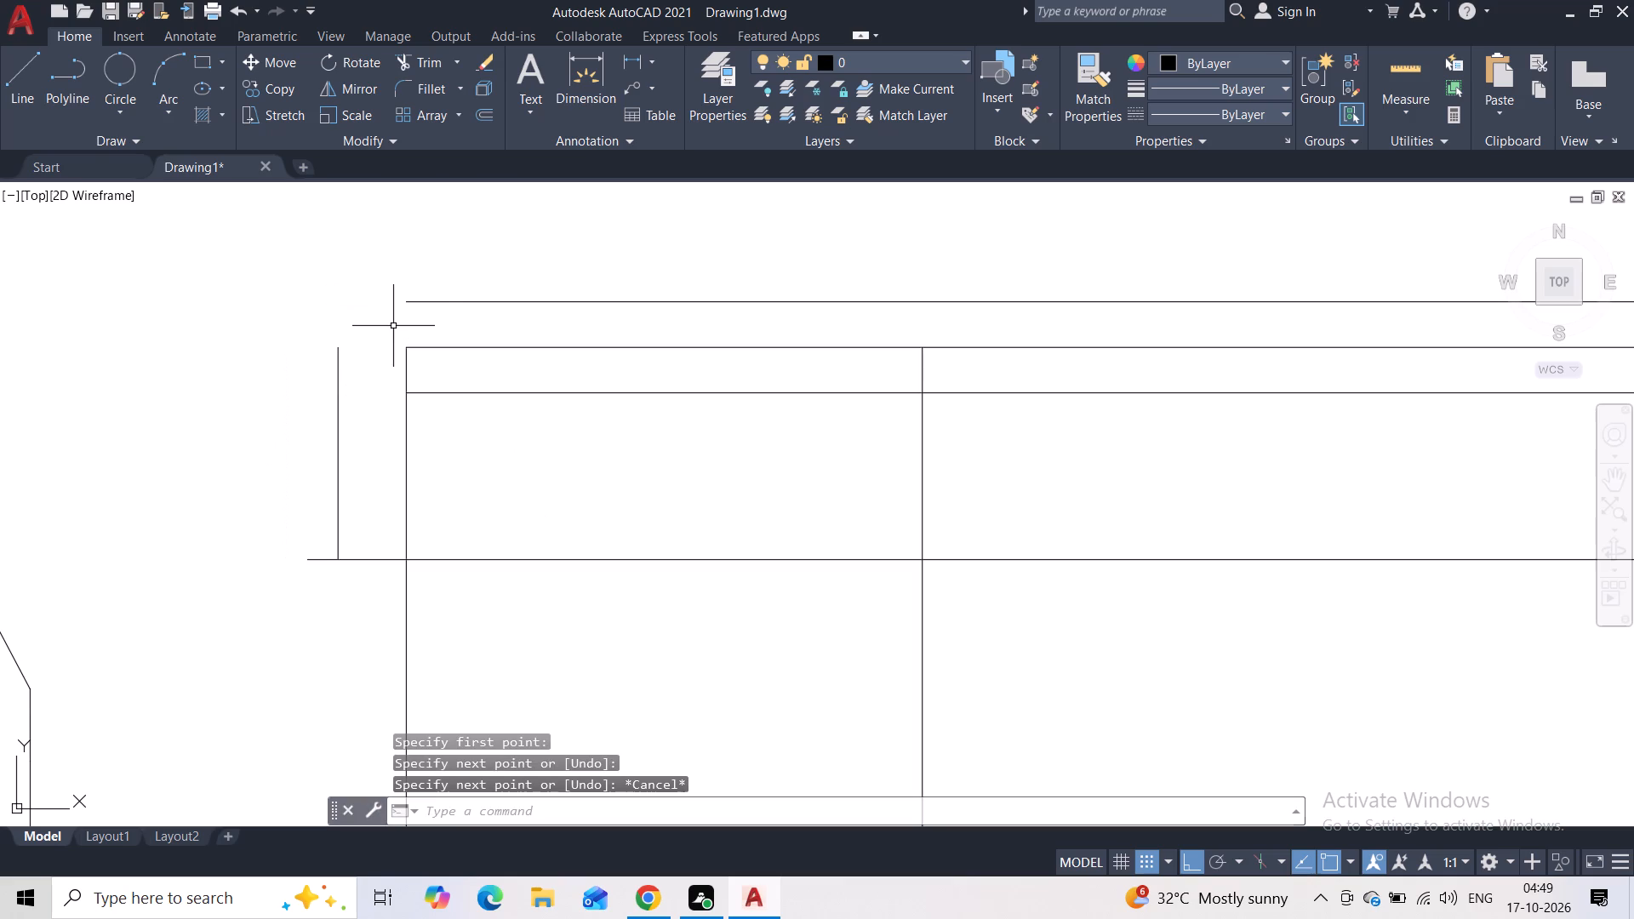
Extend the uppermost offset line outward past the frame's outer vertical by about 6 1/2 inches.
{"action": "key", "text": "space"}
{"action": "left_click", "coordinate": [409, 304]}
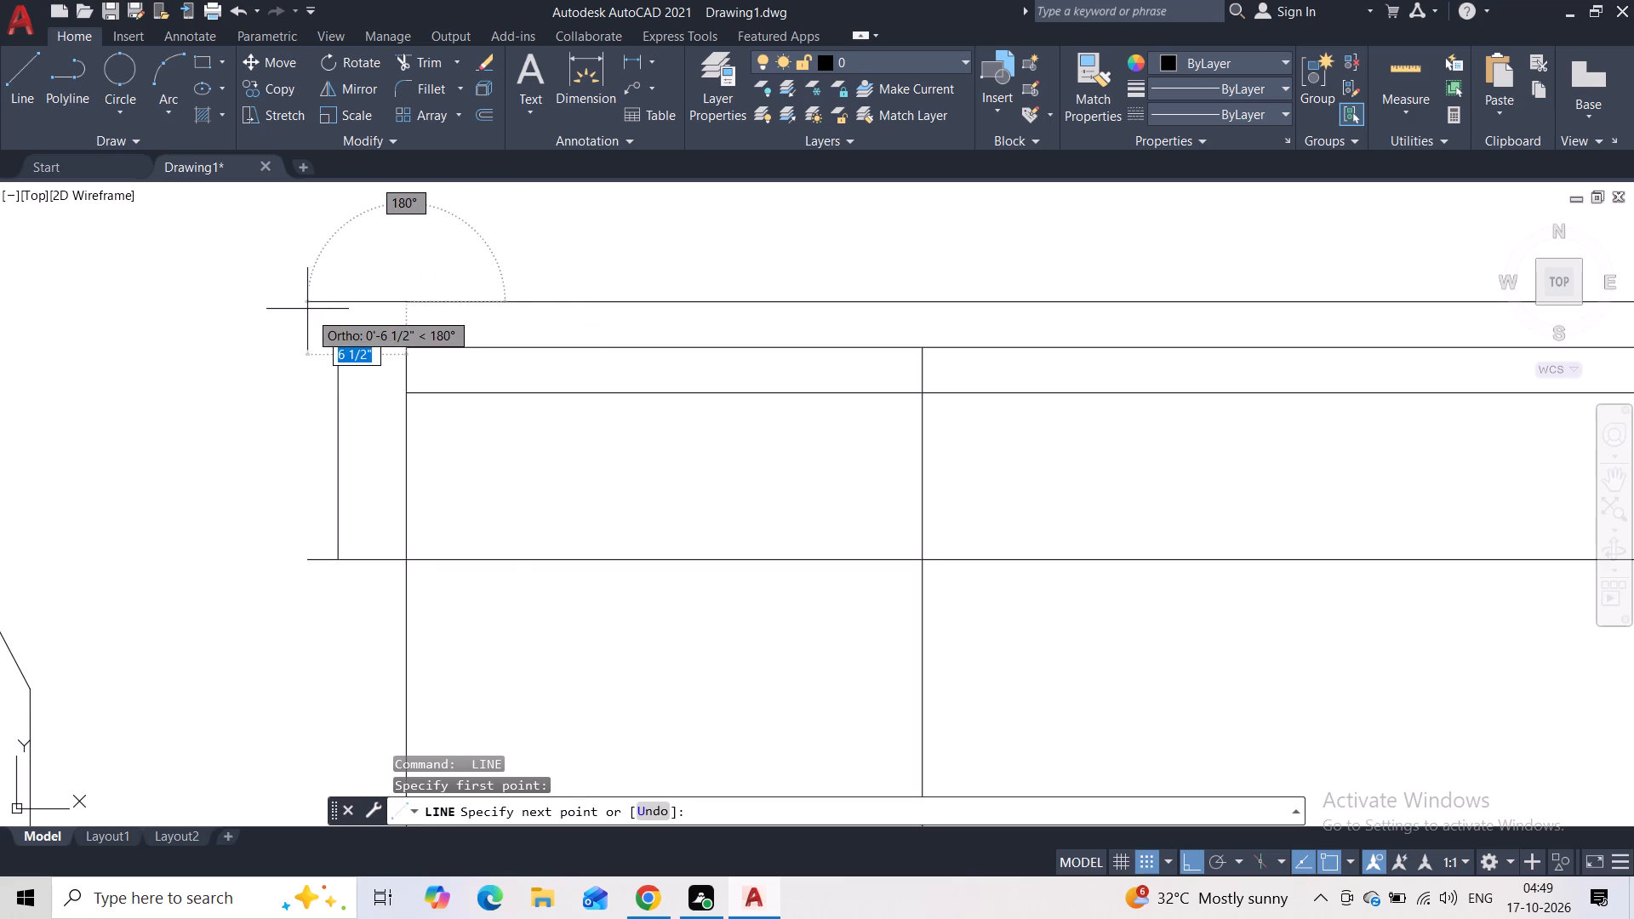
{"action": "left_click", "coordinate": [307, 311]}
{"action": "key", "text": "space"}
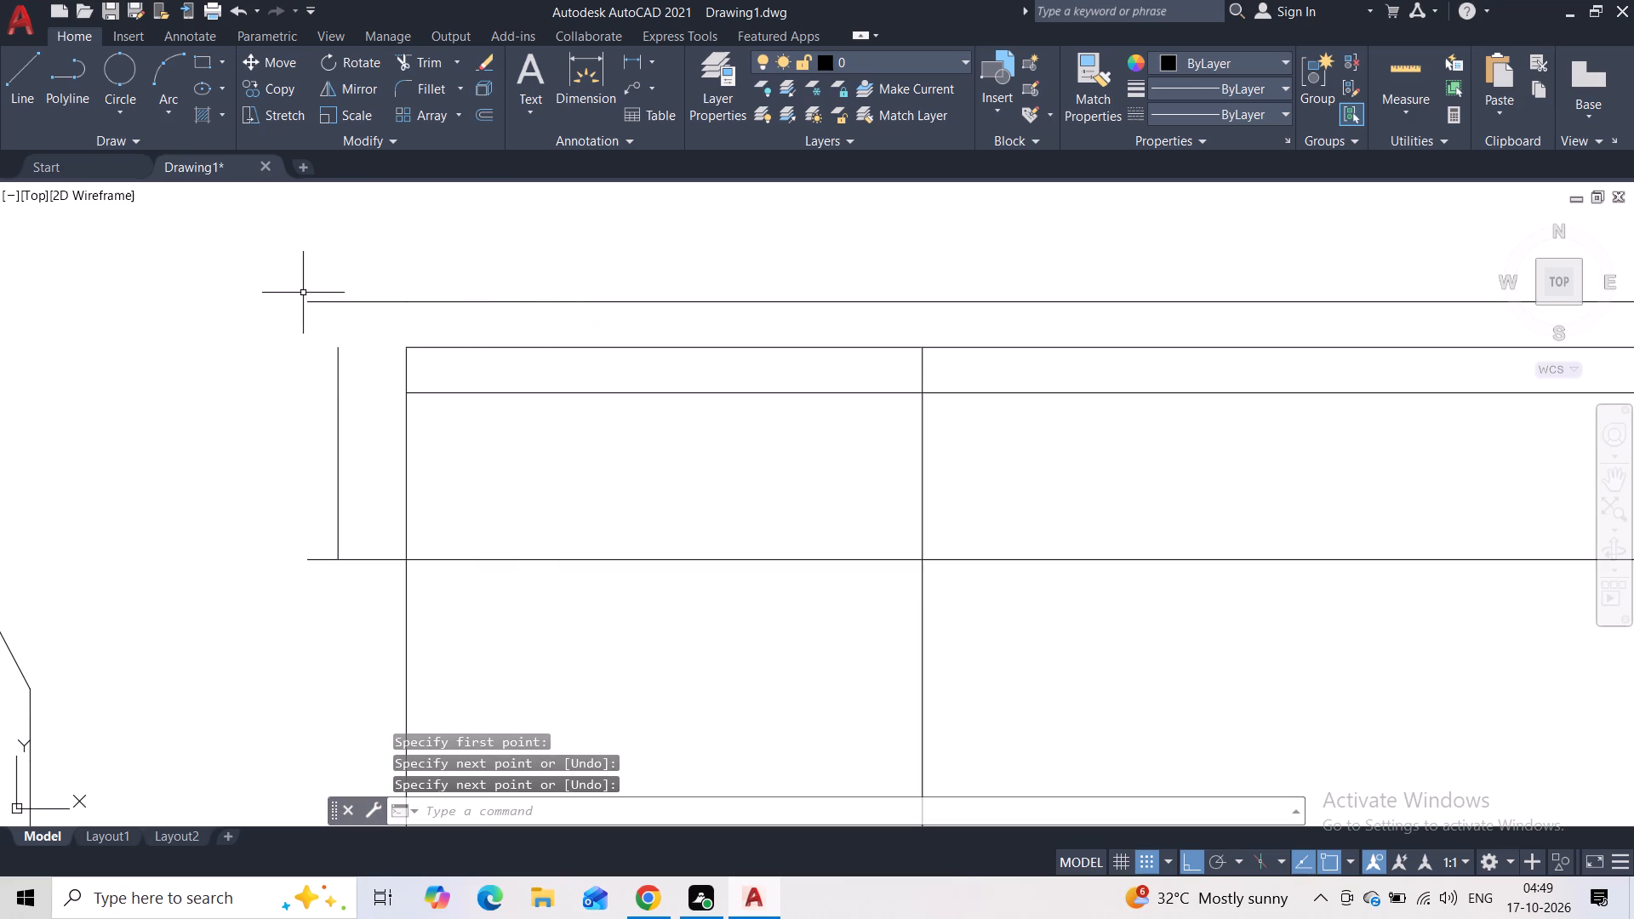
With Ortho off, draw a slanted line joining the uppermost line's outer end to the top of the short vertical.
{"action": "key", "text": "F8"}
{"action": "key", "text": "space"}
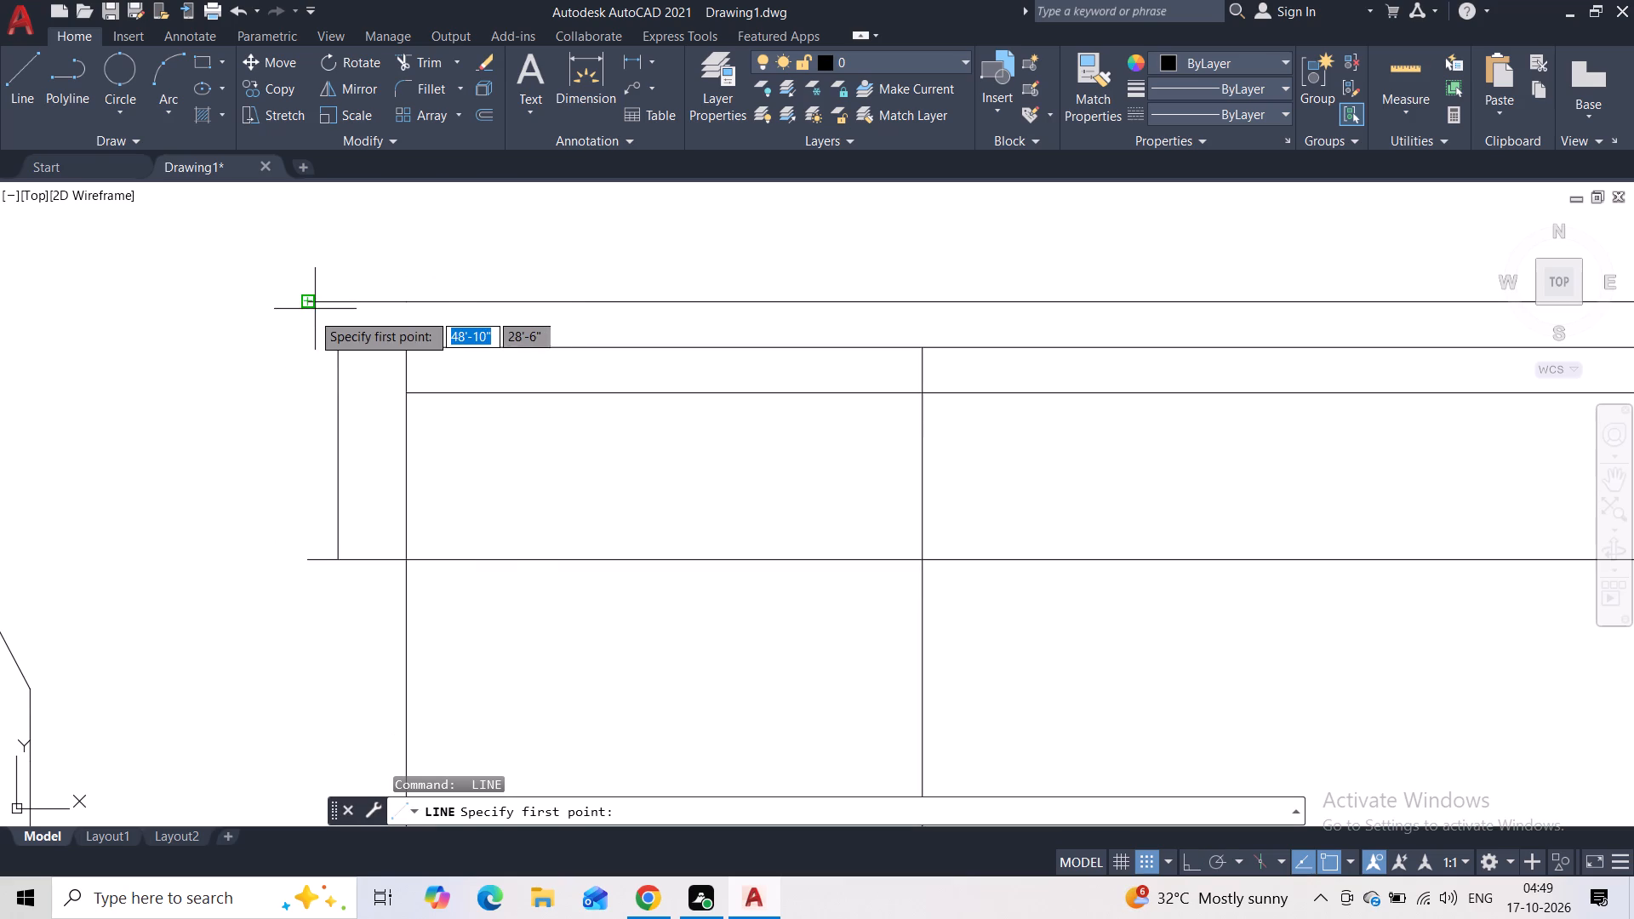
{"action": "left_click", "coordinate": [306, 305]}
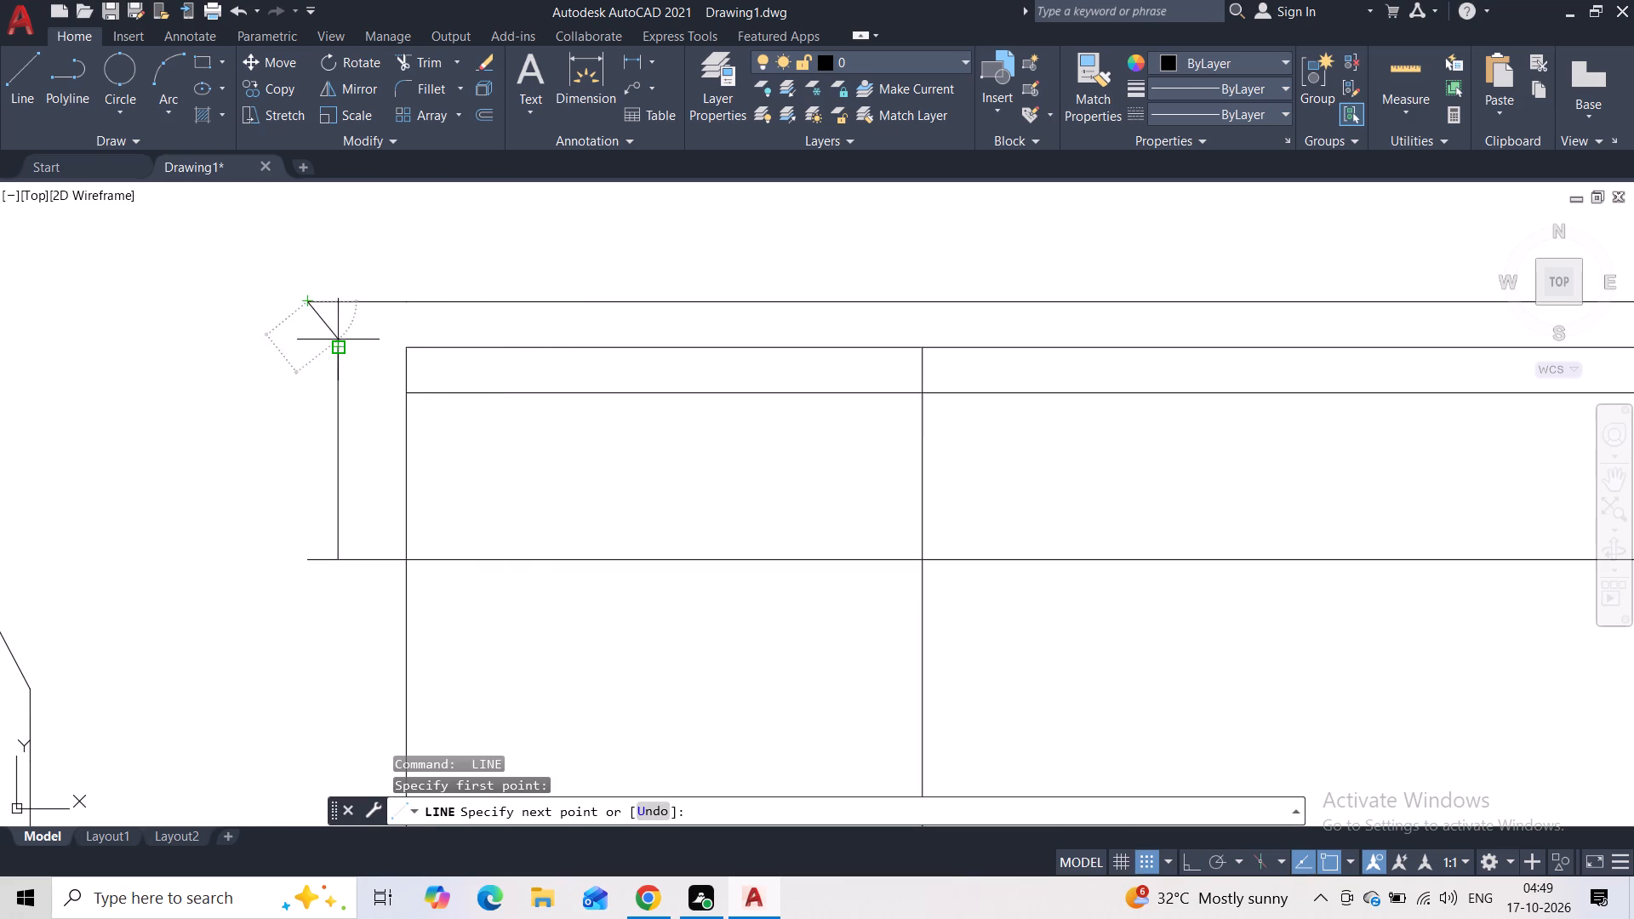
{"action": "left_click", "coordinate": [335, 339]}
{"action": "key", "text": "Escape"}
Trim the lower horizontal line's overhang beyond the short vertical.
{"action": "left_click", "coordinate": [417, 67]}
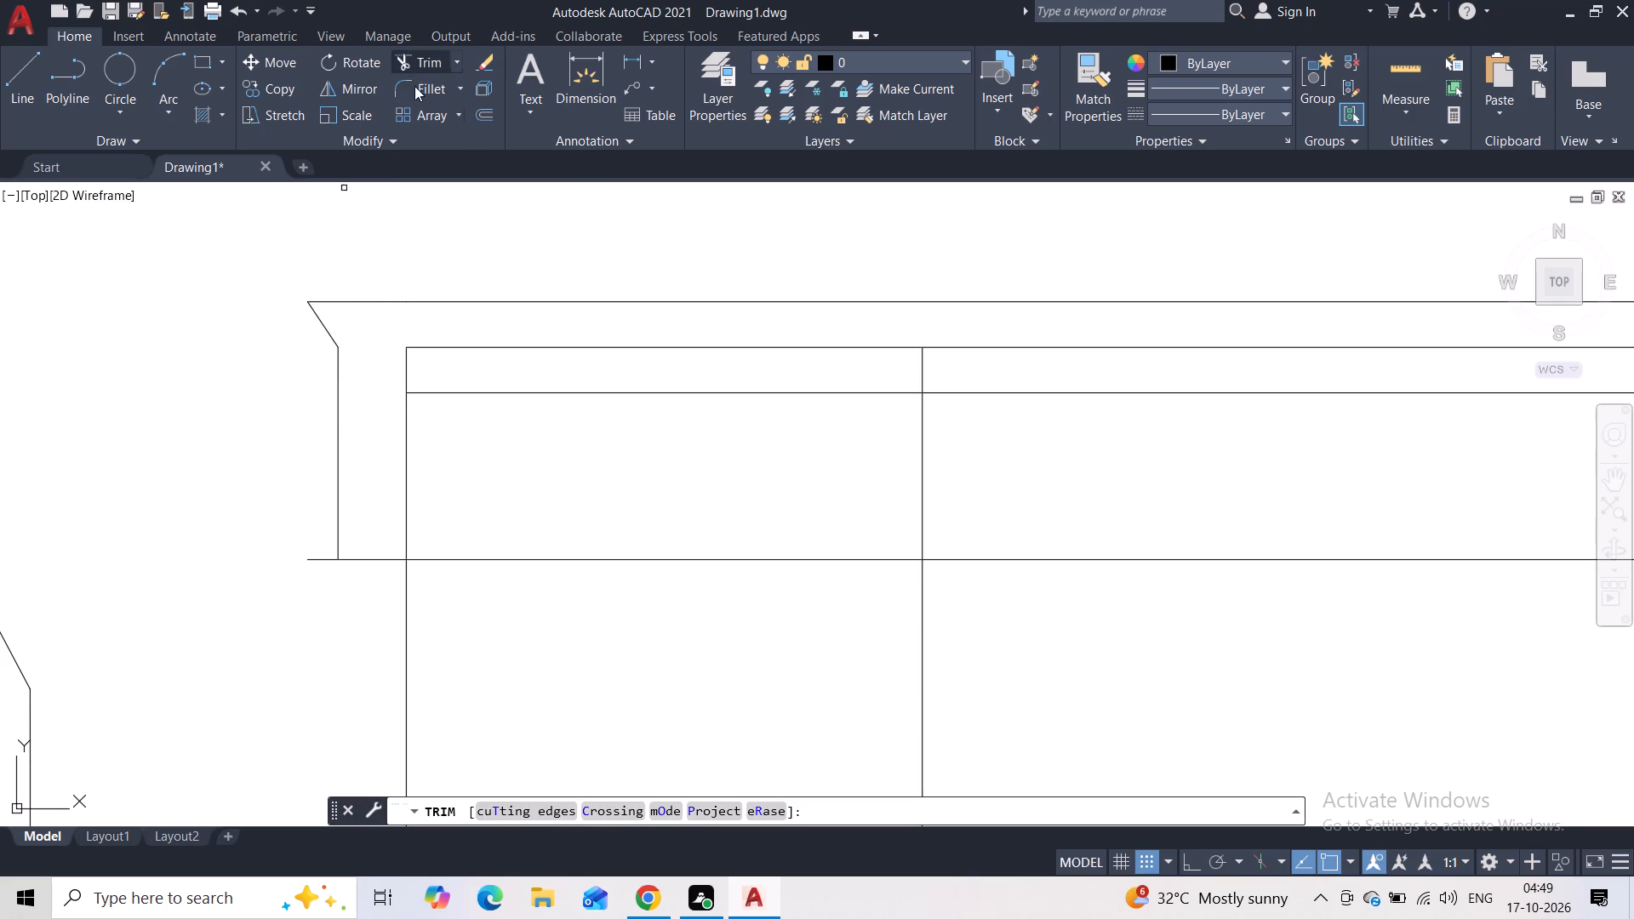
{"action": "left_click_drag", "start_coordinate": [322, 545], "coordinate": [323, 602]}
{"action": "scroll", "coordinate": [323, 599], "scroll_direction": "down", "scroll_amount": 2}
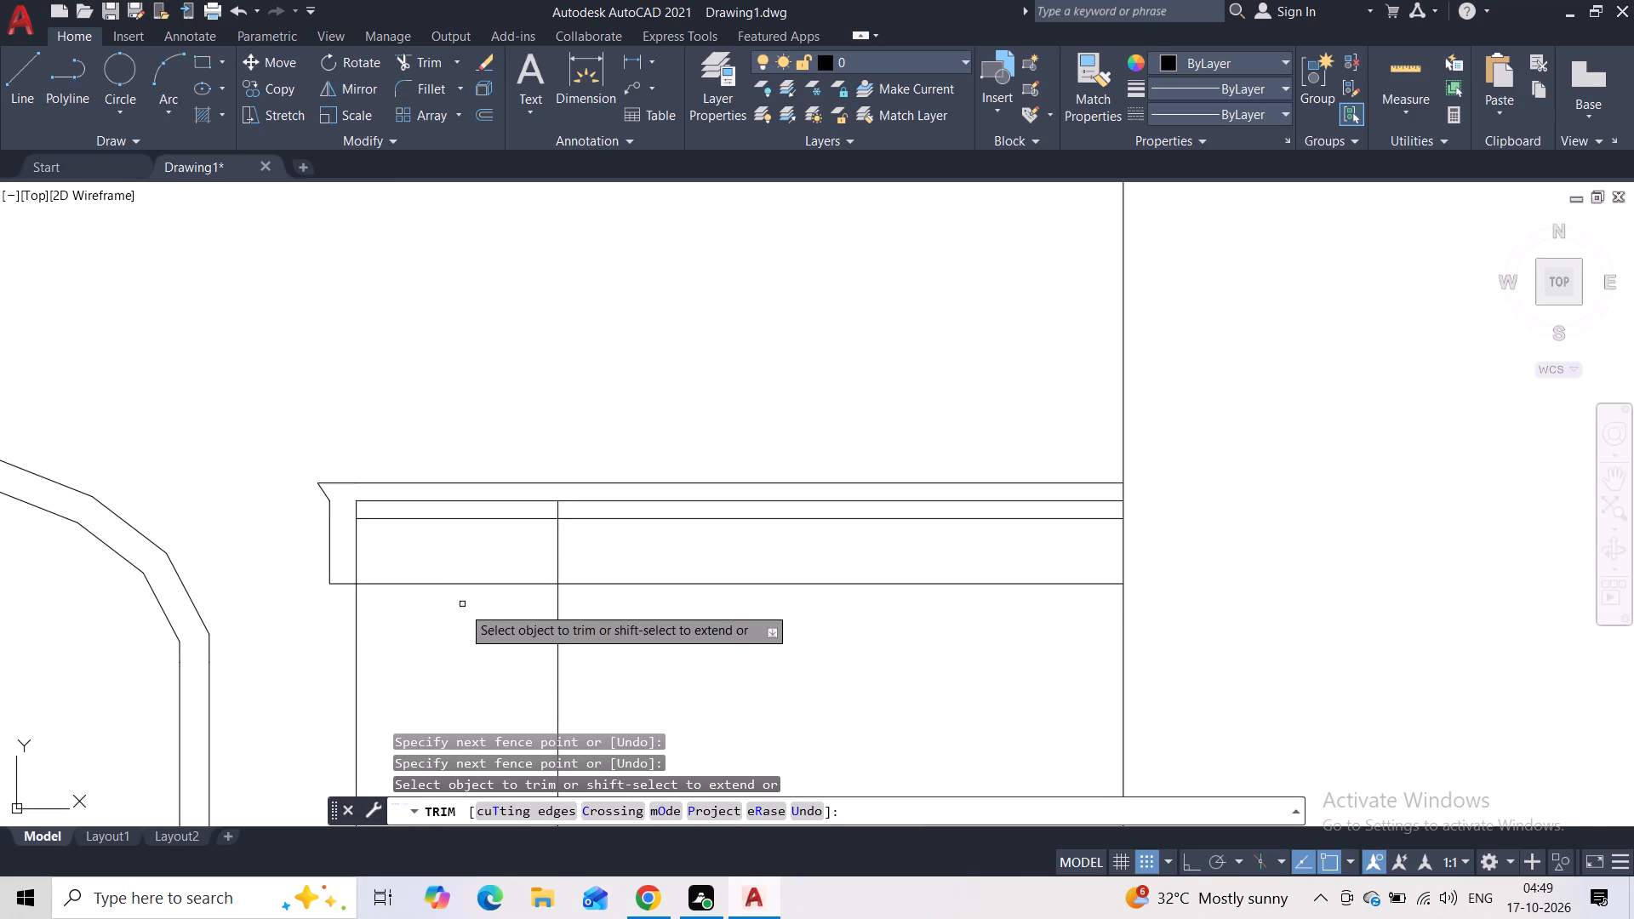
{"action": "key", "text": "Escape"}
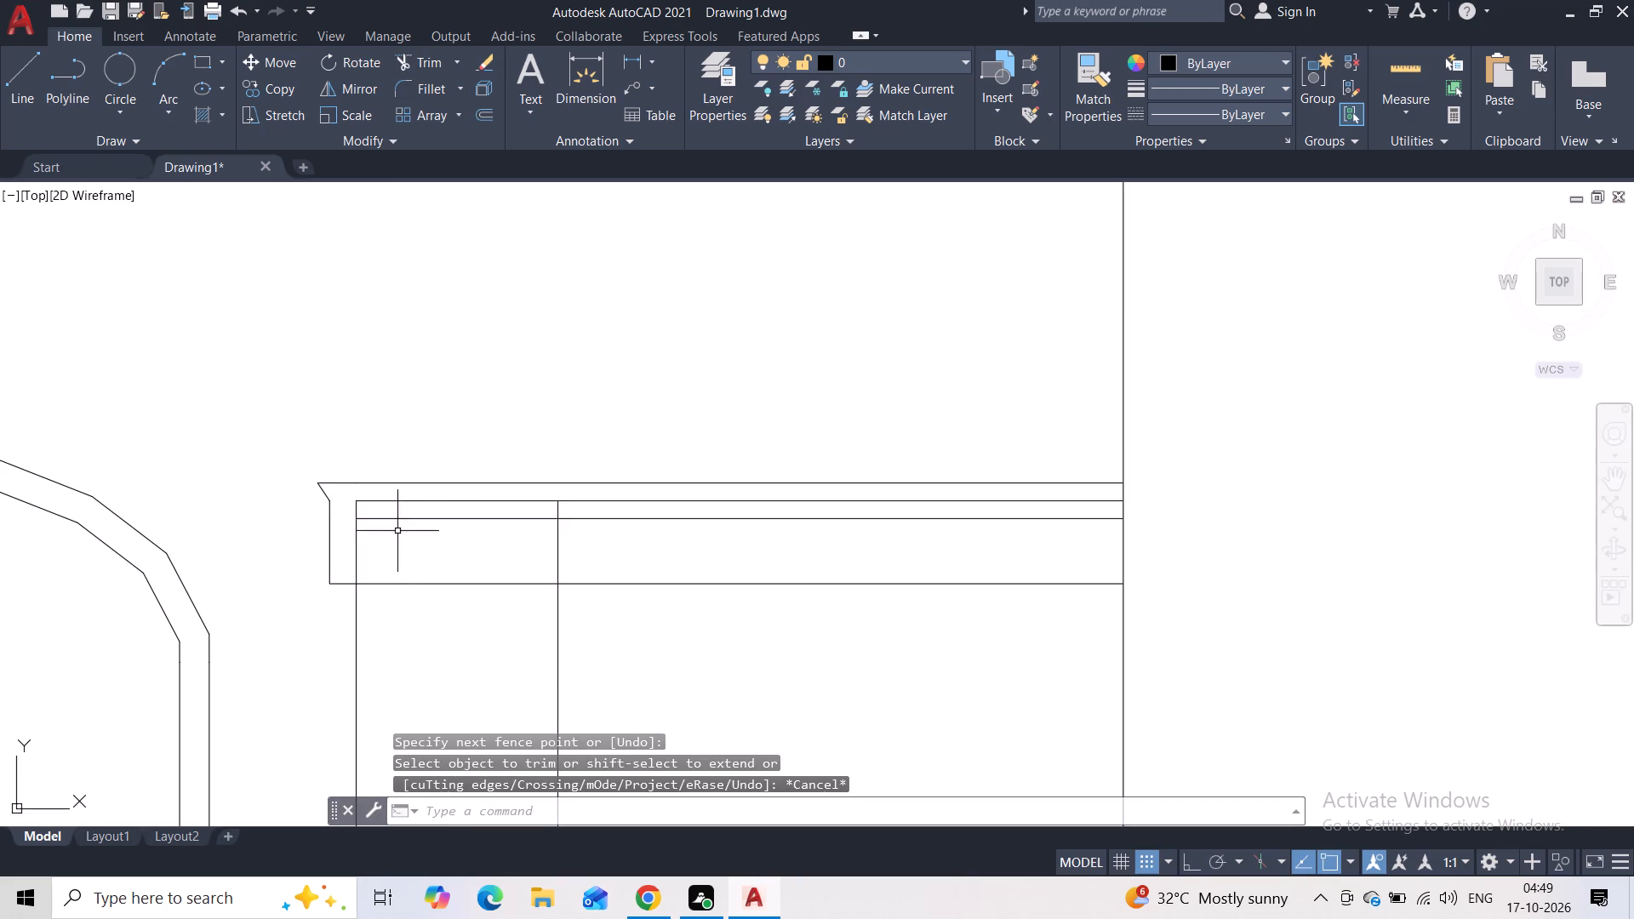
Trim the frame's outer vertical between its top line and the offset line below it.
{"action": "scroll", "coordinate": [382, 528], "scroll_direction": "up", "scroll_amount": 1}
{"action": "key", "text": "space"}
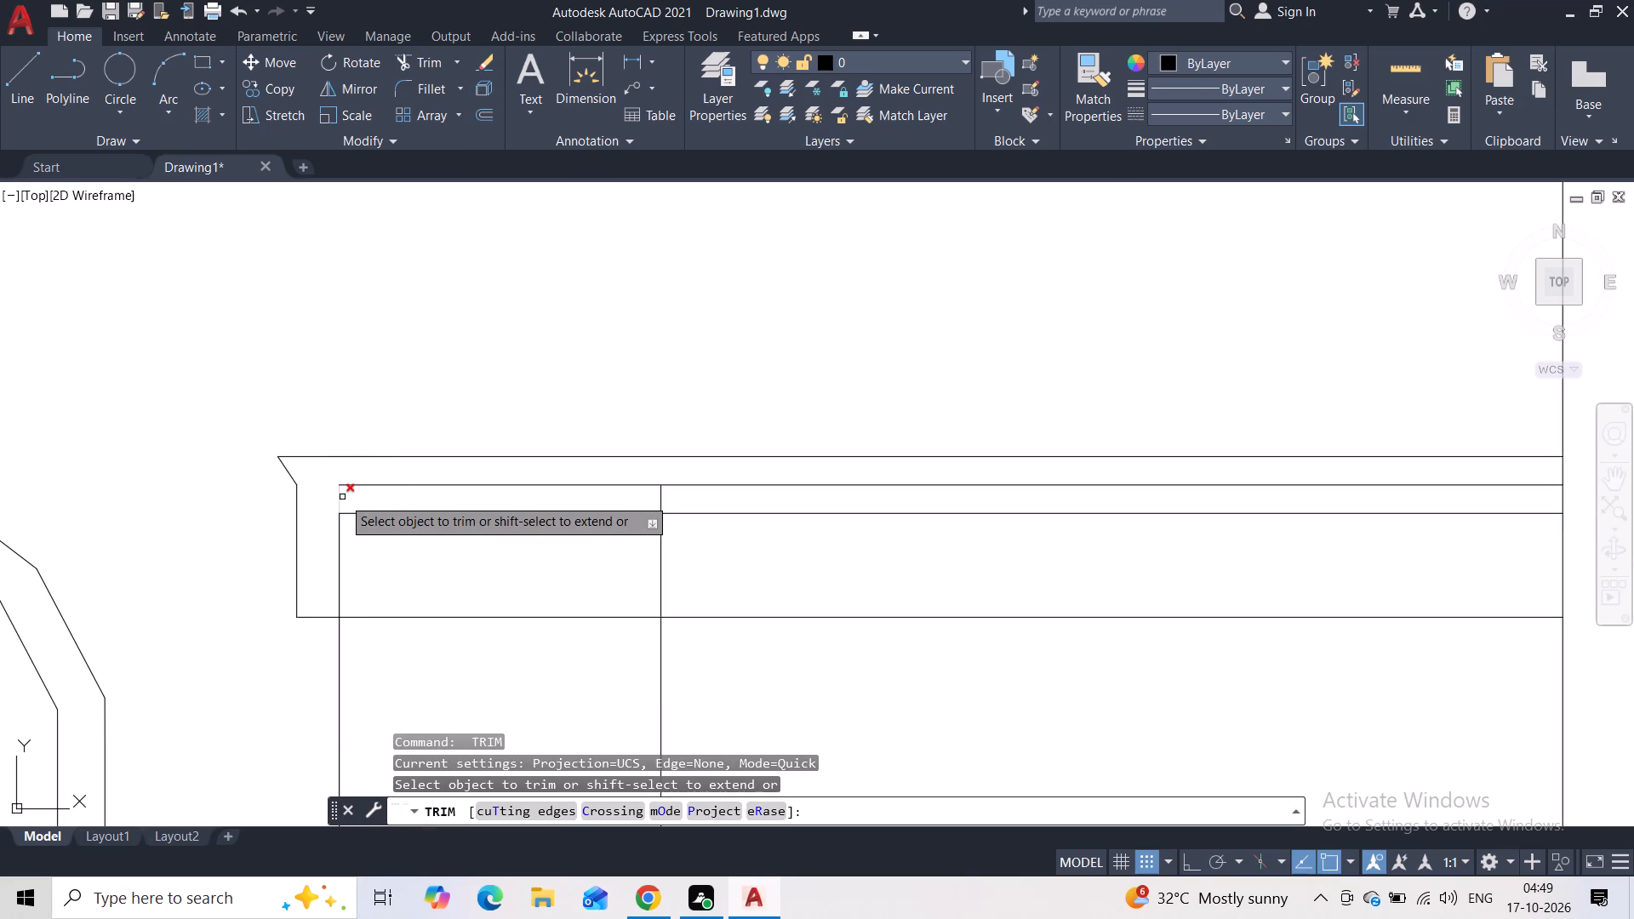
{"action": "left_click", "coordinate": [342, 497]}
{"action": "key", "text": "Escape"}
Draw lines continuing the frame's top line and the offset line below it outward to the short vertical.
{"action": "left_click", "coordinate": [33, 94]}
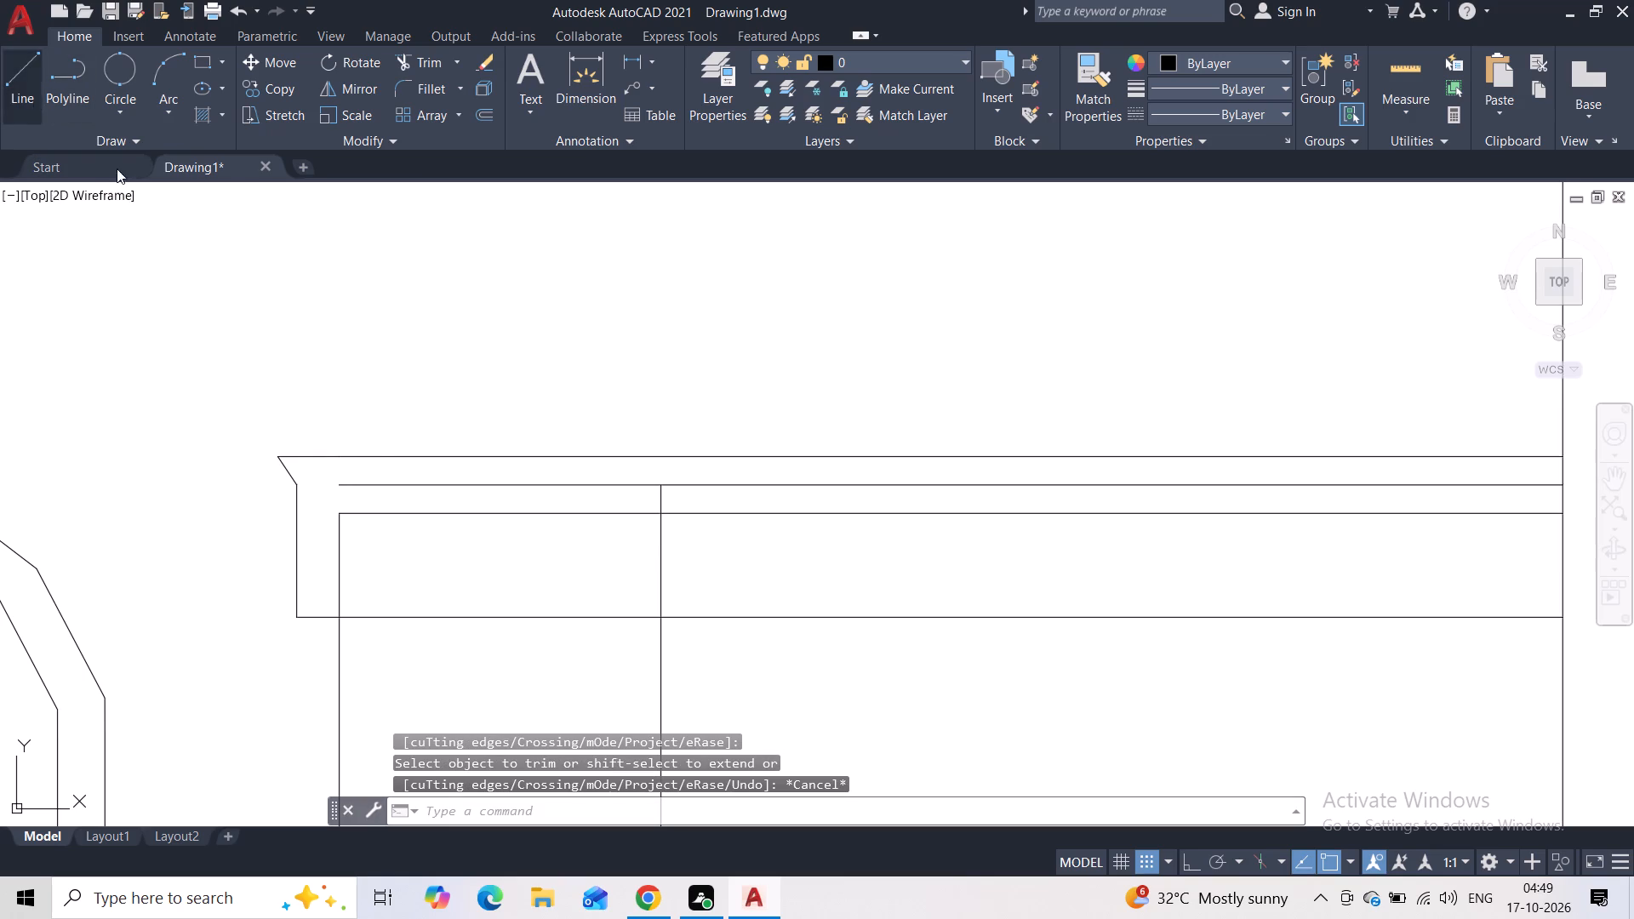
{"action": "scroll", "coordinate": [317, 497], "scroll_direction": "up", "scroll_amount": 3}
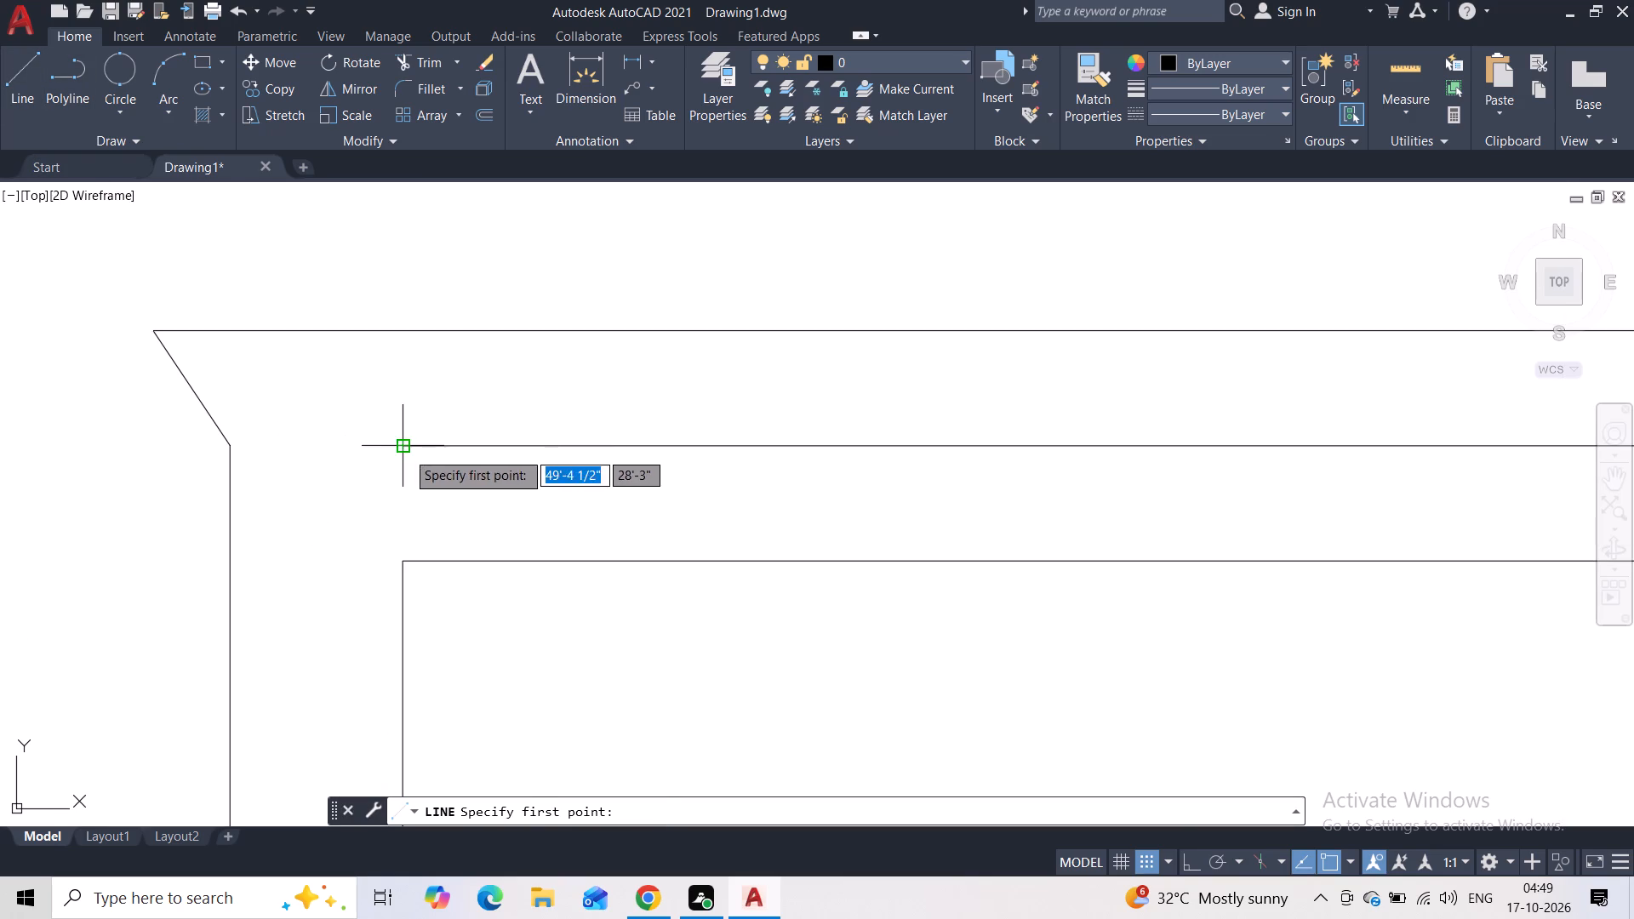
{"action": "left_click", "coordinate": [406, 451]}
{"action": "left_click", "coordinate": [239, 444]}
{"action": "key", "text": "Escape"}
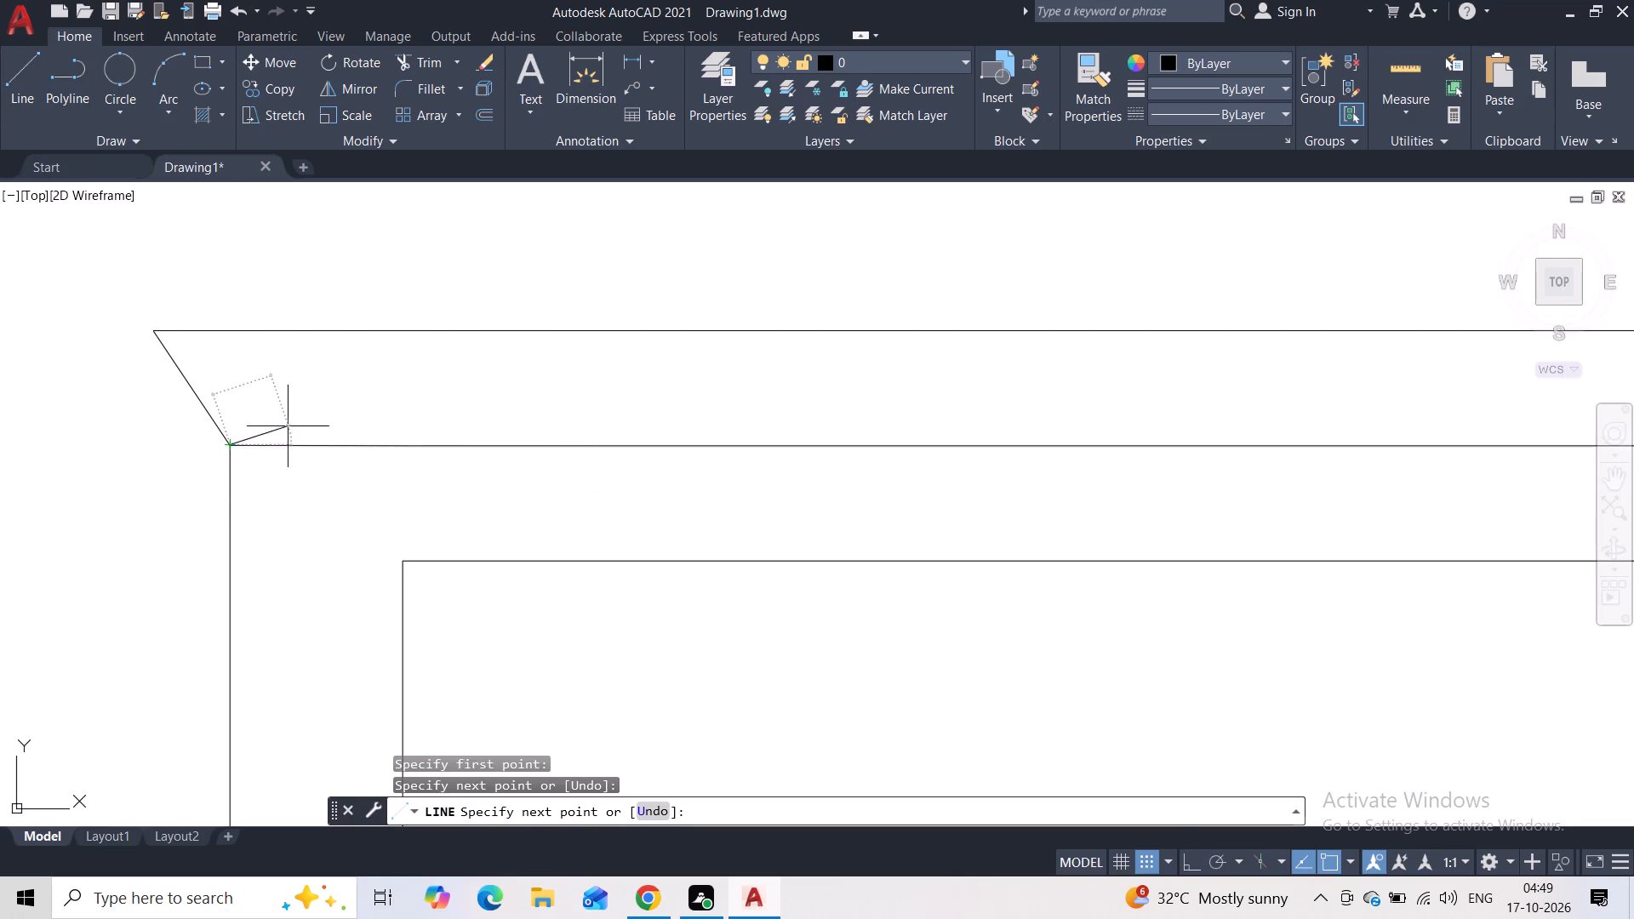
{"action": "key", "text": "space"}
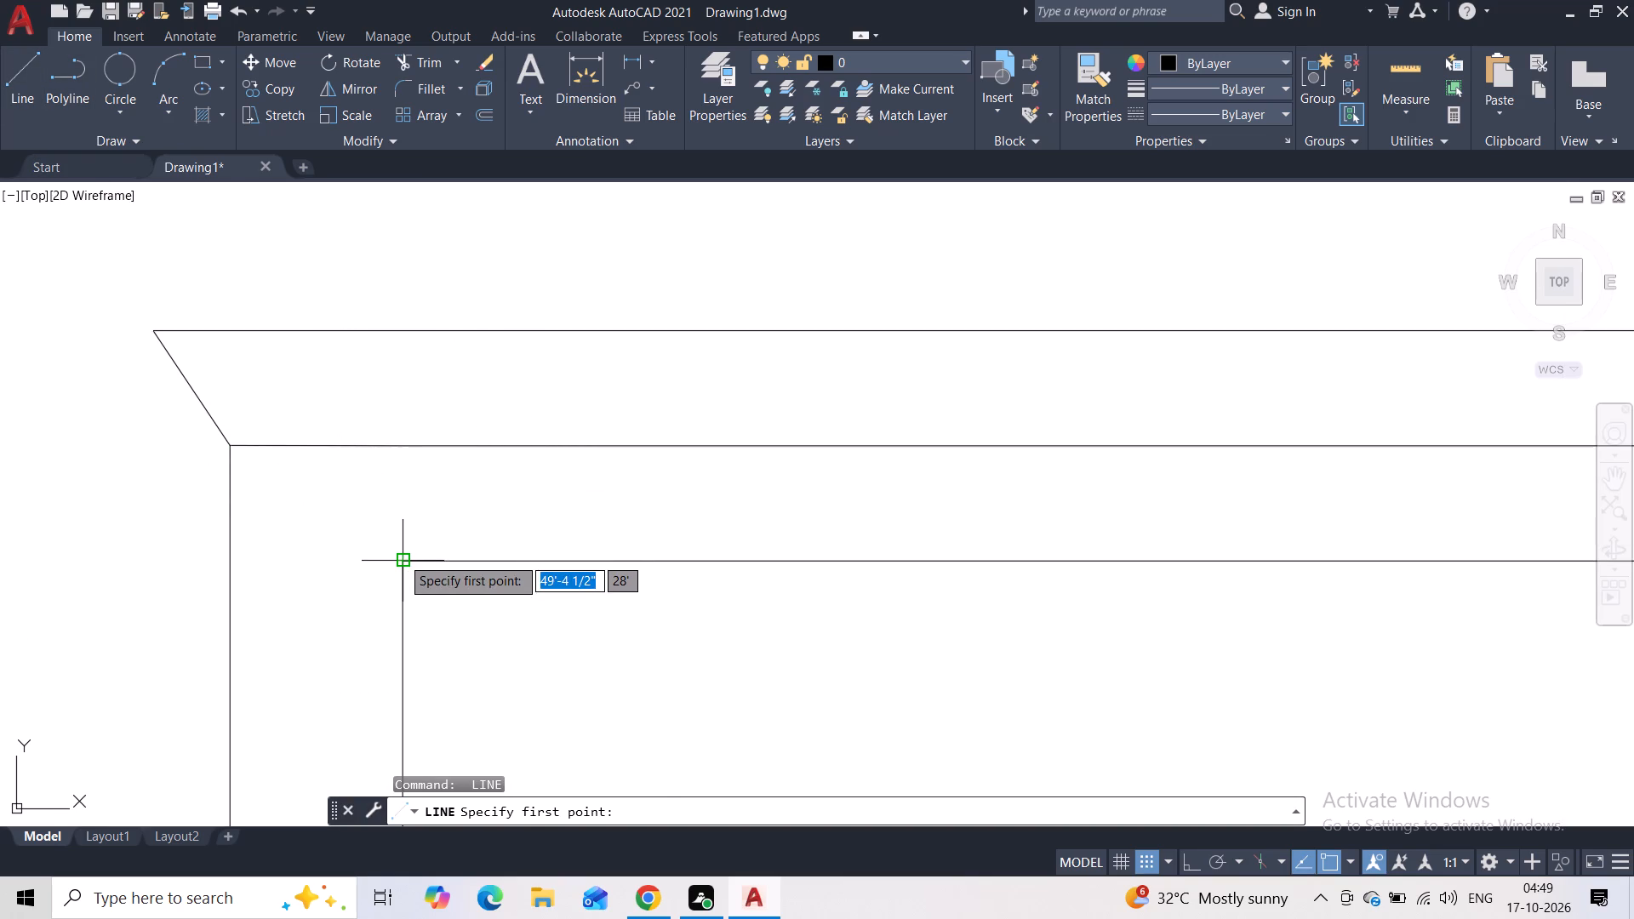
{"action": "left_click", "coordinate": [401, 557]}
{"action": "left_click", "coordinate": [232, 562]}
{"action": "key", "text": "Escape"}
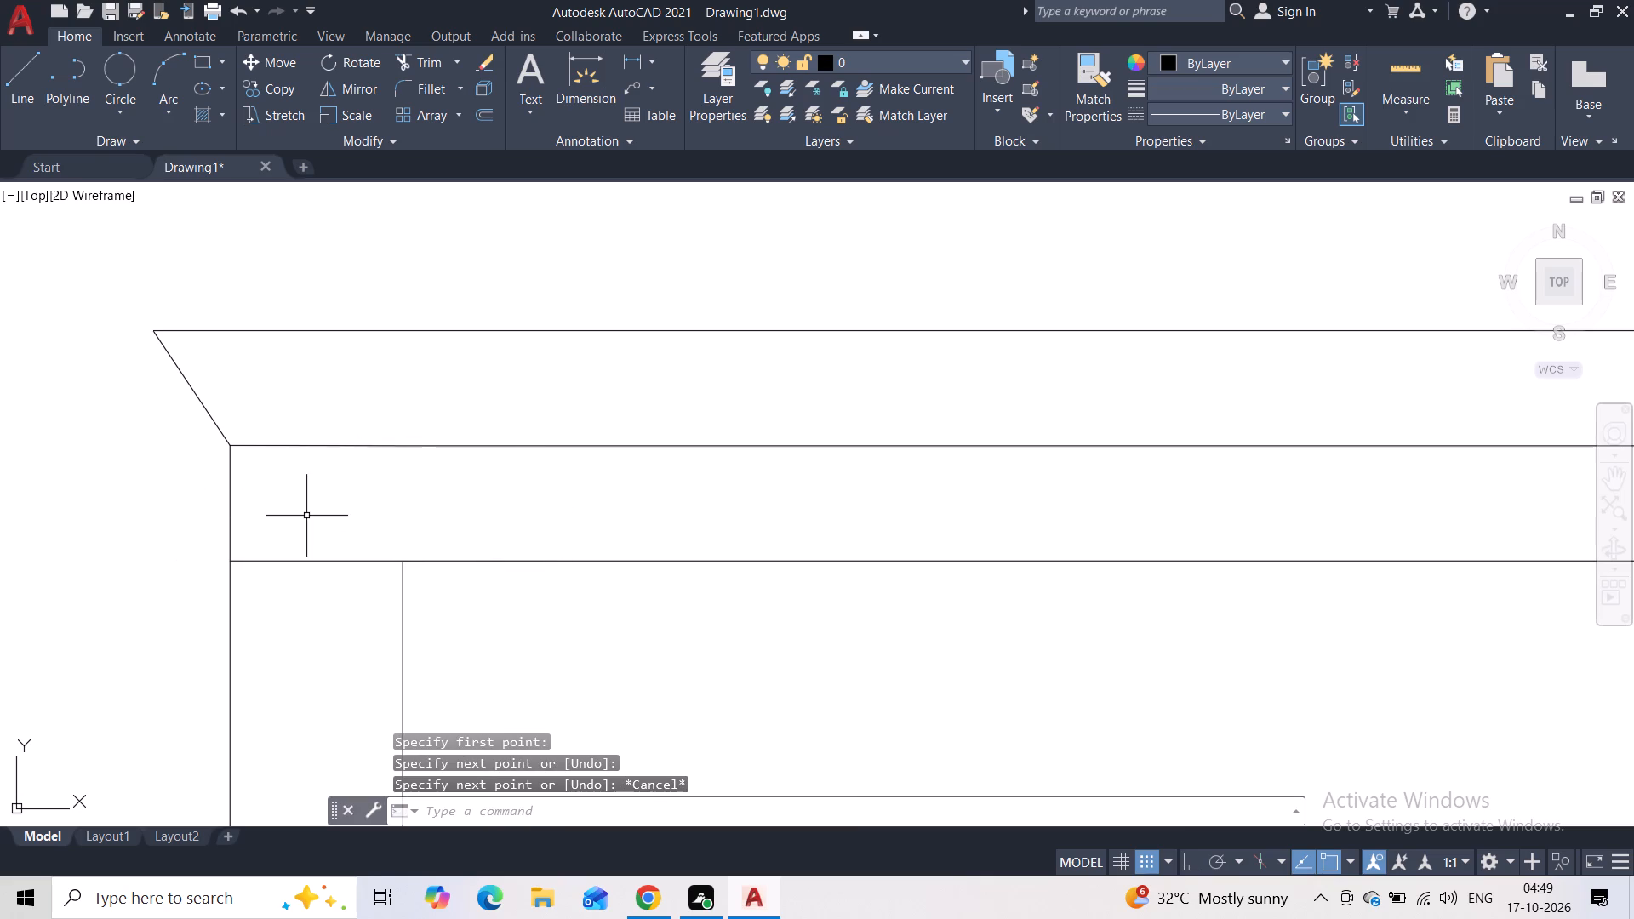
Trim the frame's outer vertical between the lower offset line and the cornice's bottom line.
{"action": "scroll", "coordinate": [311, 511], "scroll_direction": "down", "scroll_amount": 2}
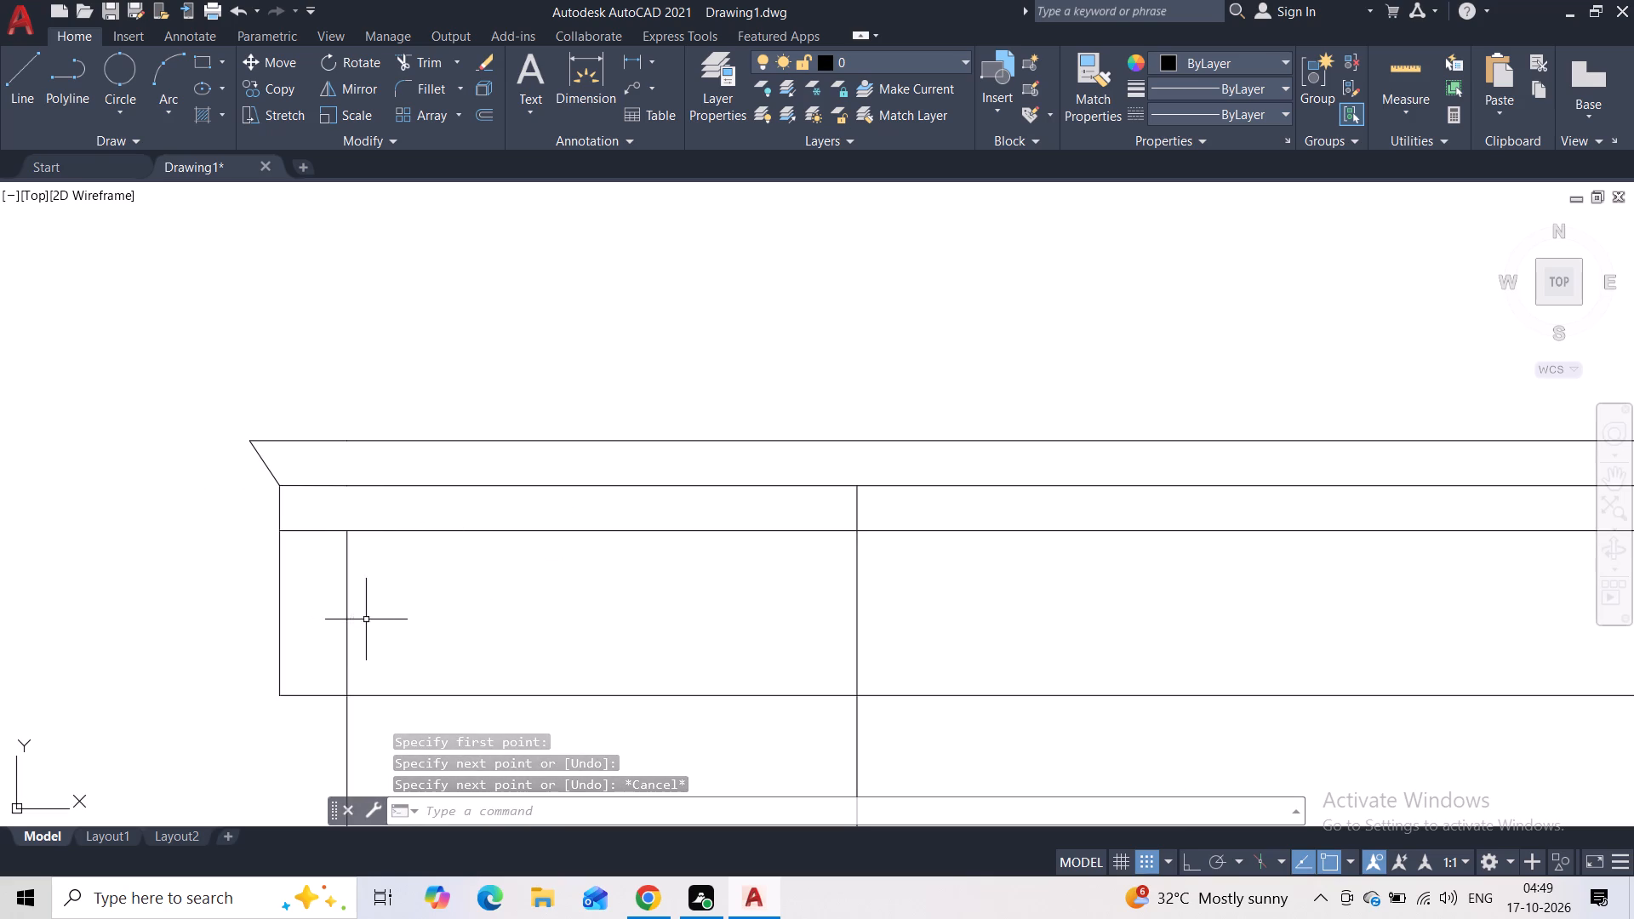
{"action": "scroll", "coordinate": [374, 618], "scroll_direction": "down", "scroll_amount": 2}
{"action": "middle_click_drag", "start_coordinate": [416, 623], "coordinate": [374, 466]}
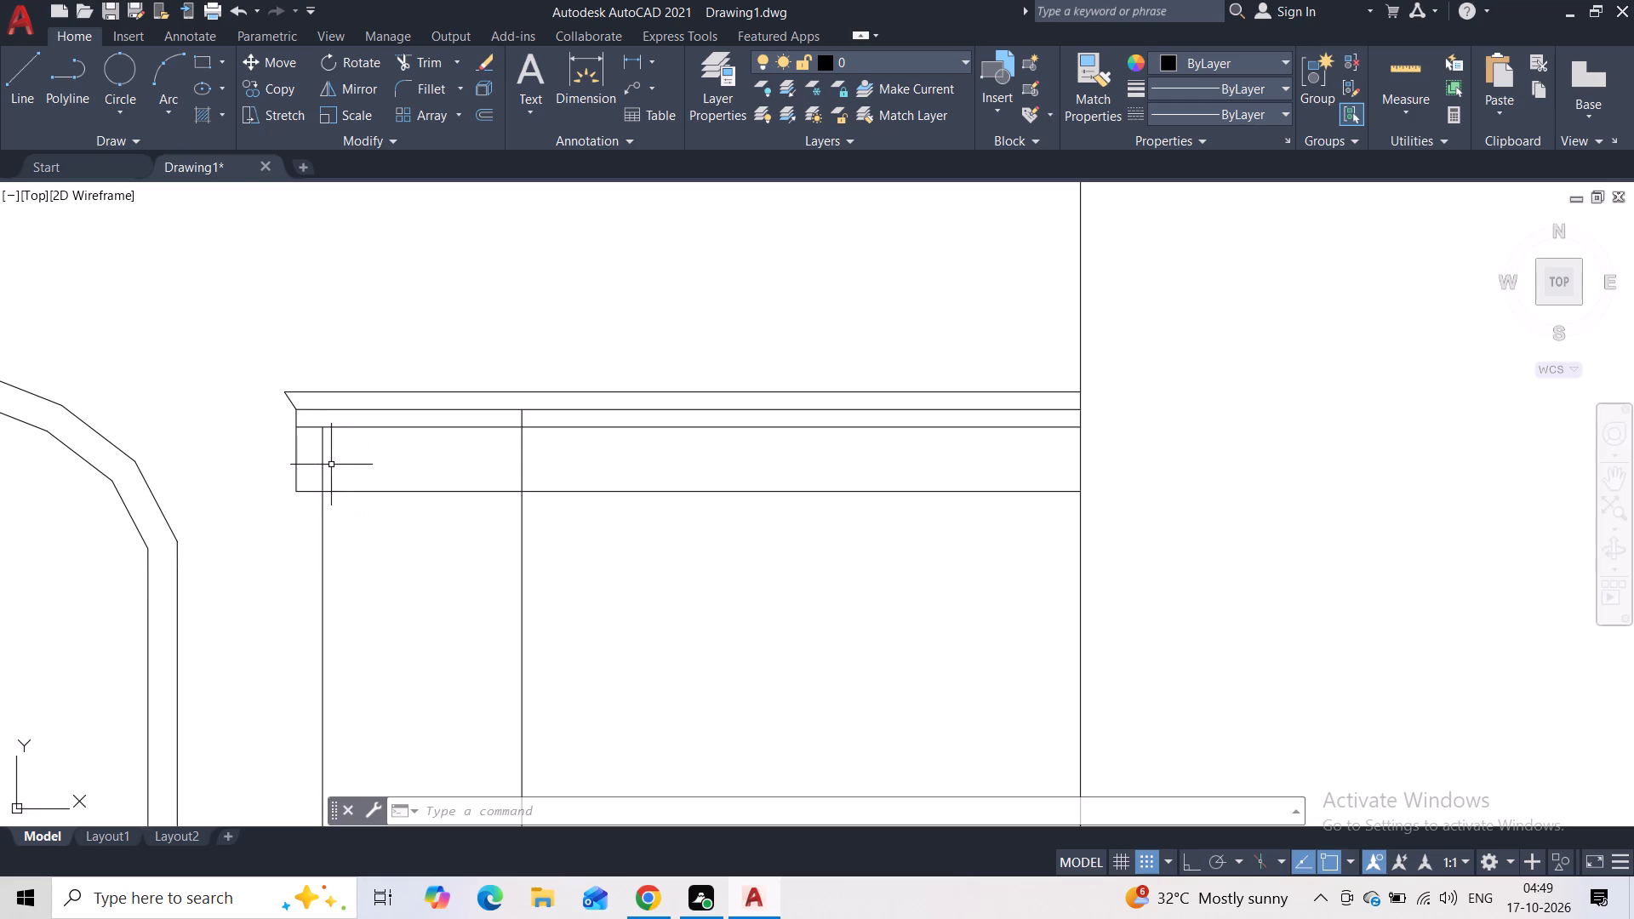
{"action": "left_click", "coordinate": [409, 65]}
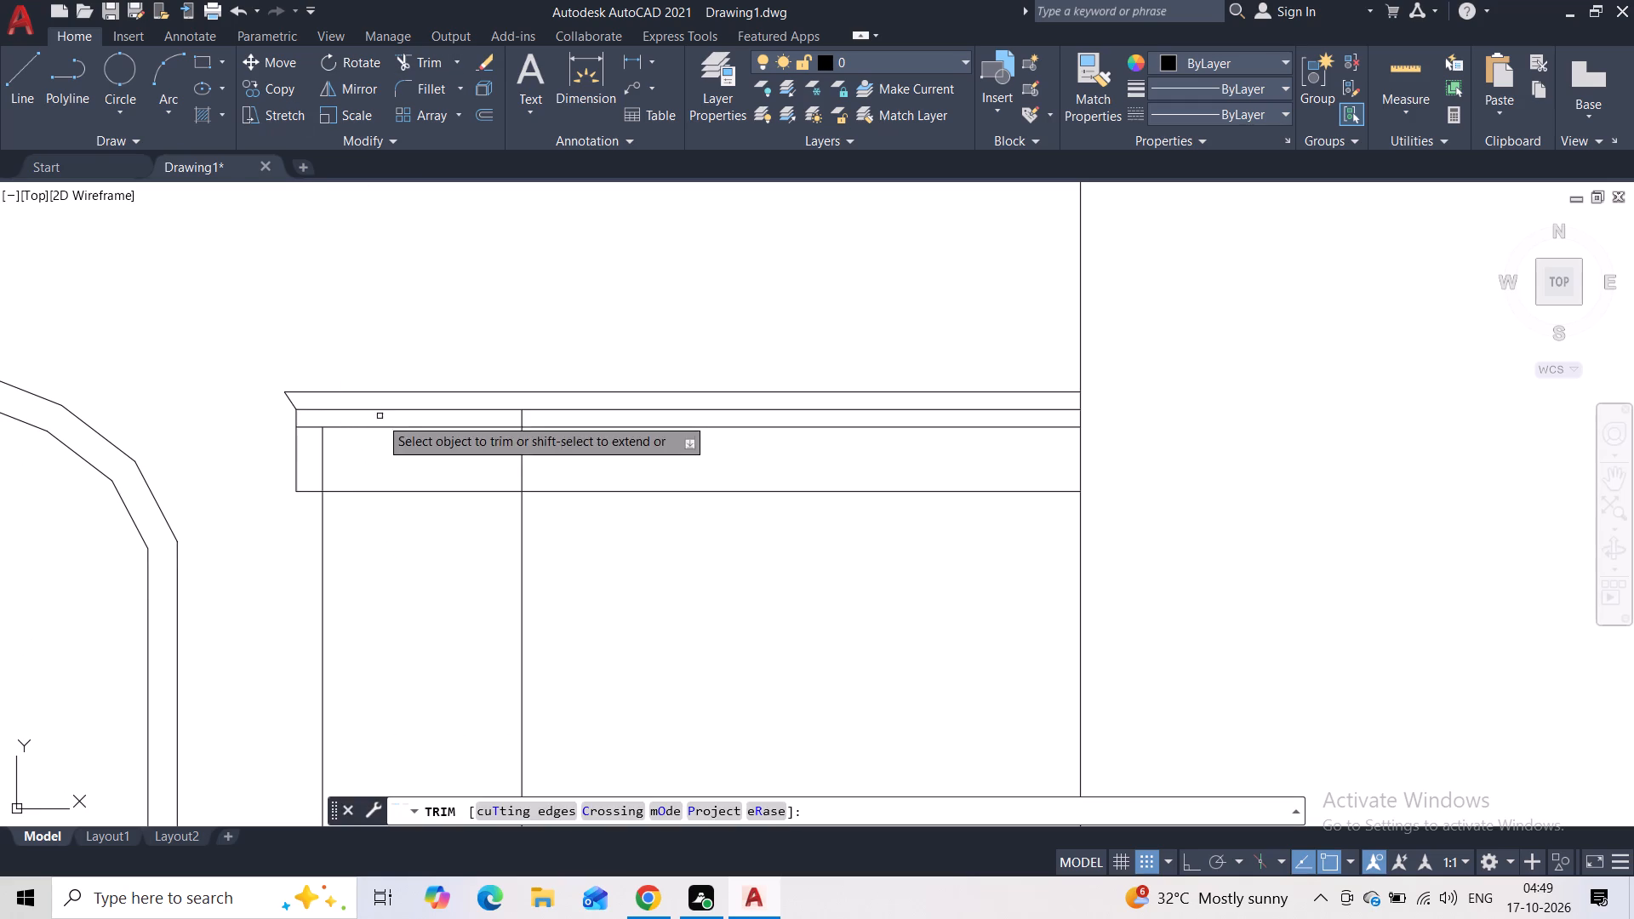
{"action": "left_click_drag", "start_coordinate": [328, 462], "coordinate": [313, 459]}
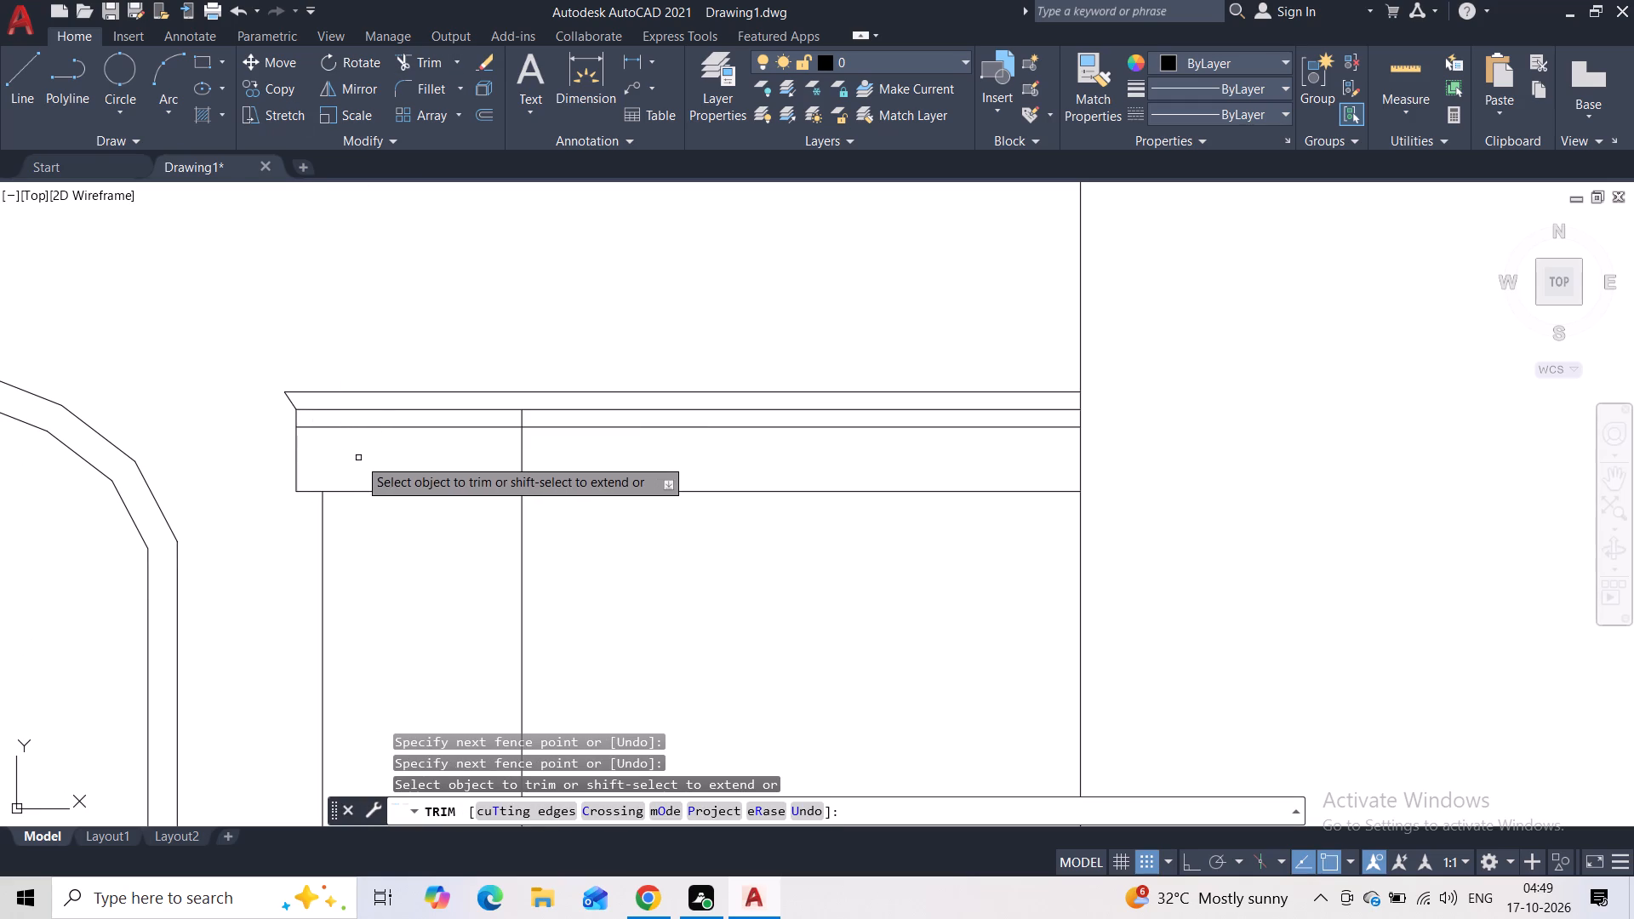
{"action": "key", "text": "Escape"}
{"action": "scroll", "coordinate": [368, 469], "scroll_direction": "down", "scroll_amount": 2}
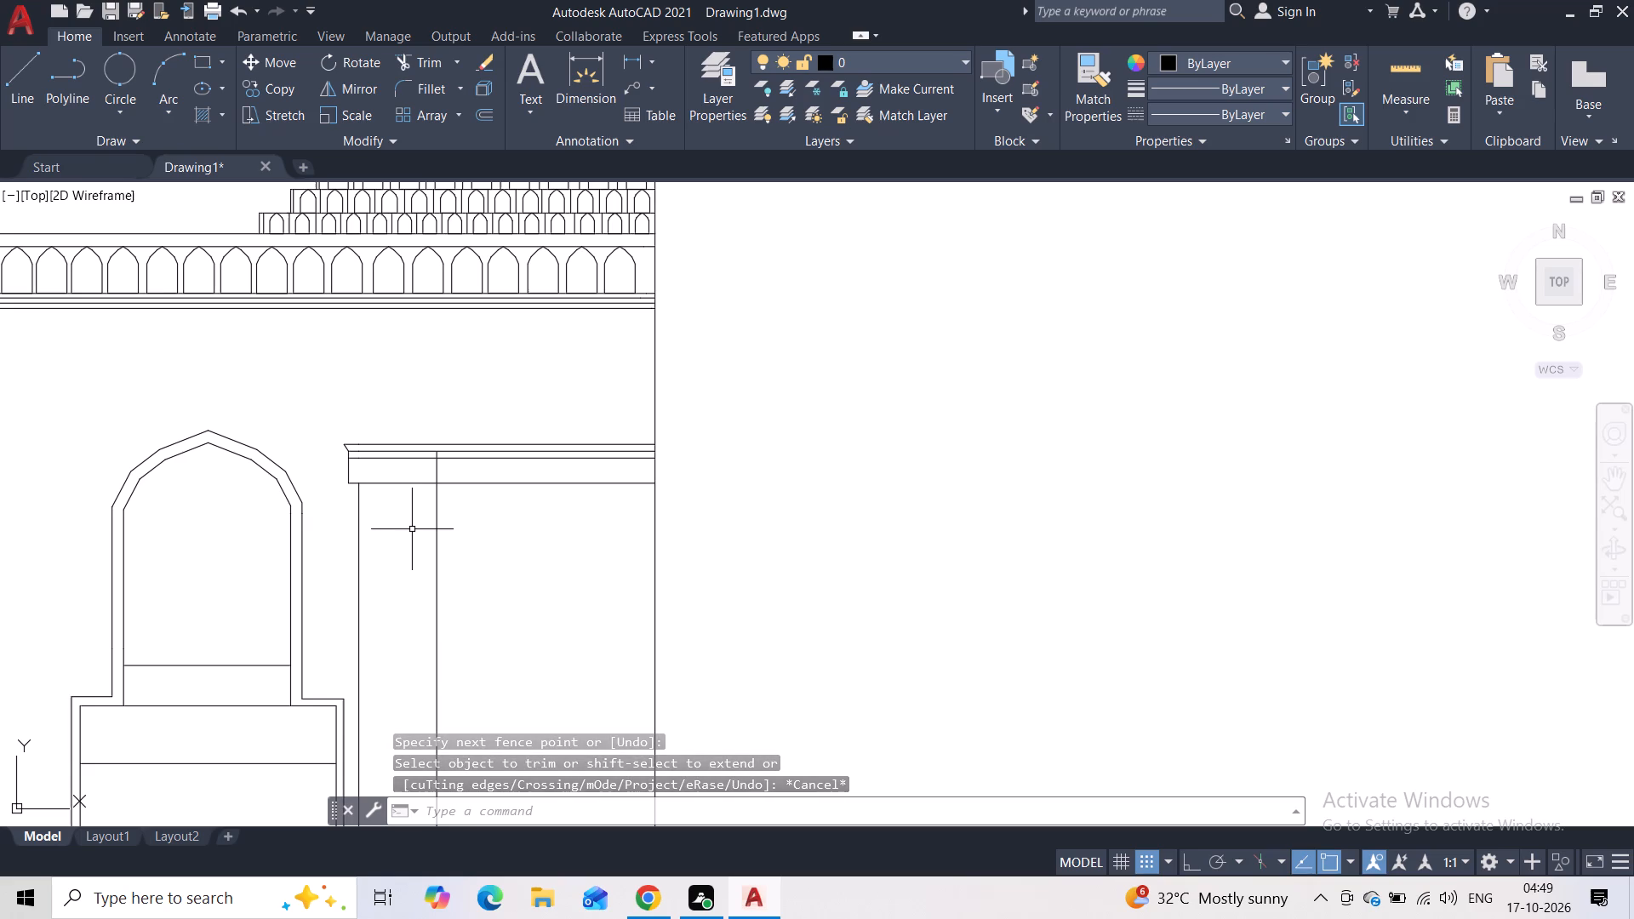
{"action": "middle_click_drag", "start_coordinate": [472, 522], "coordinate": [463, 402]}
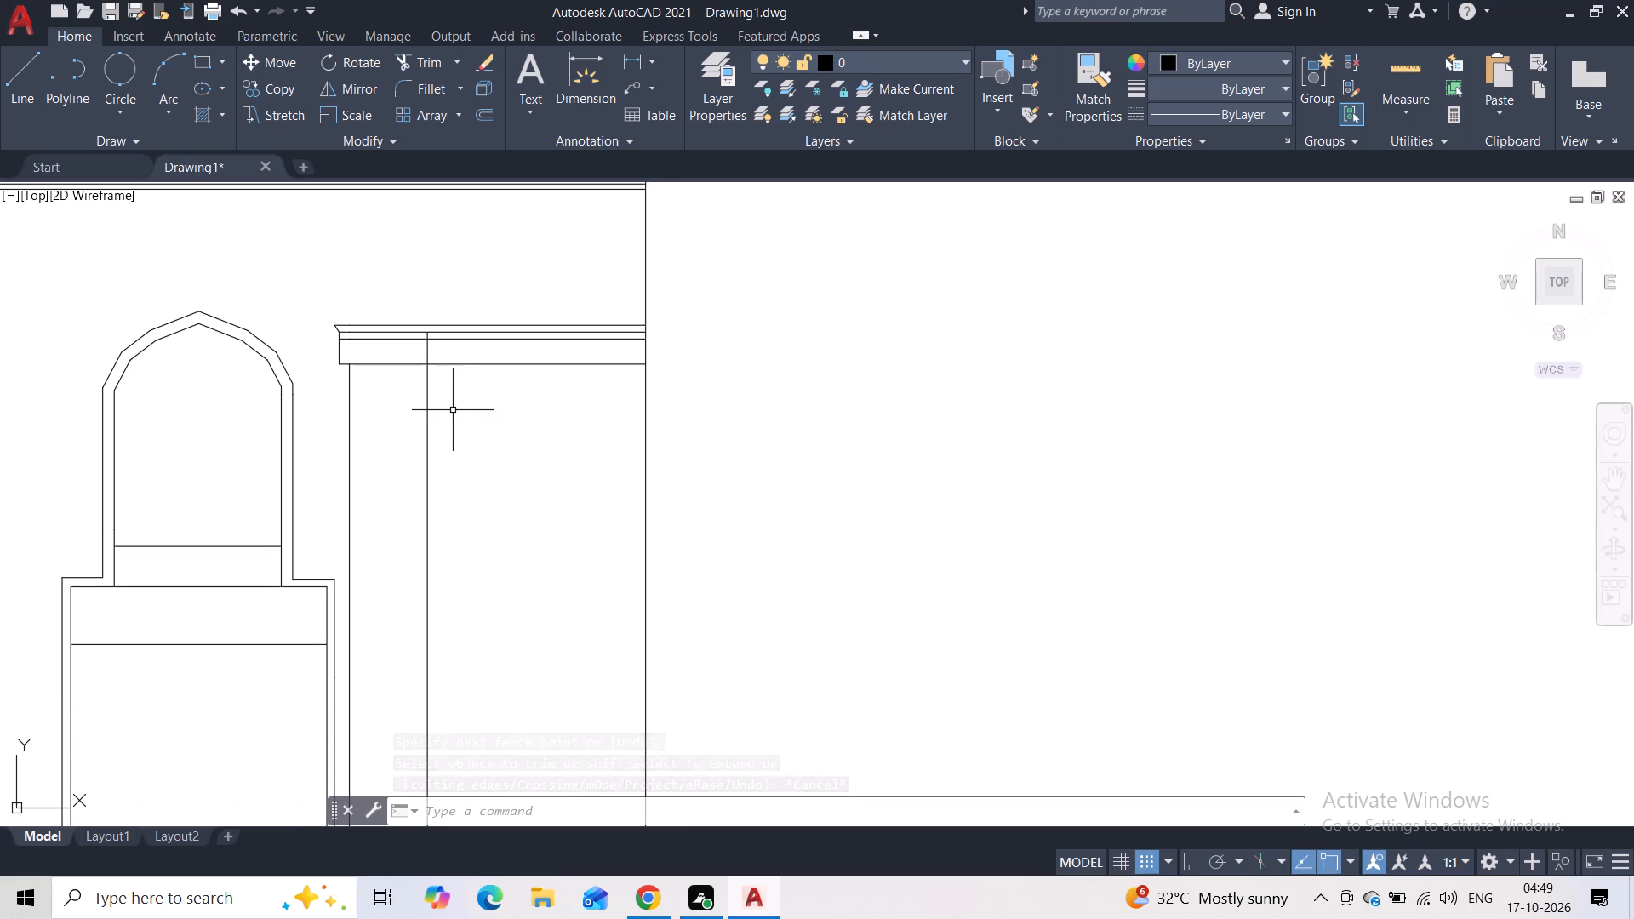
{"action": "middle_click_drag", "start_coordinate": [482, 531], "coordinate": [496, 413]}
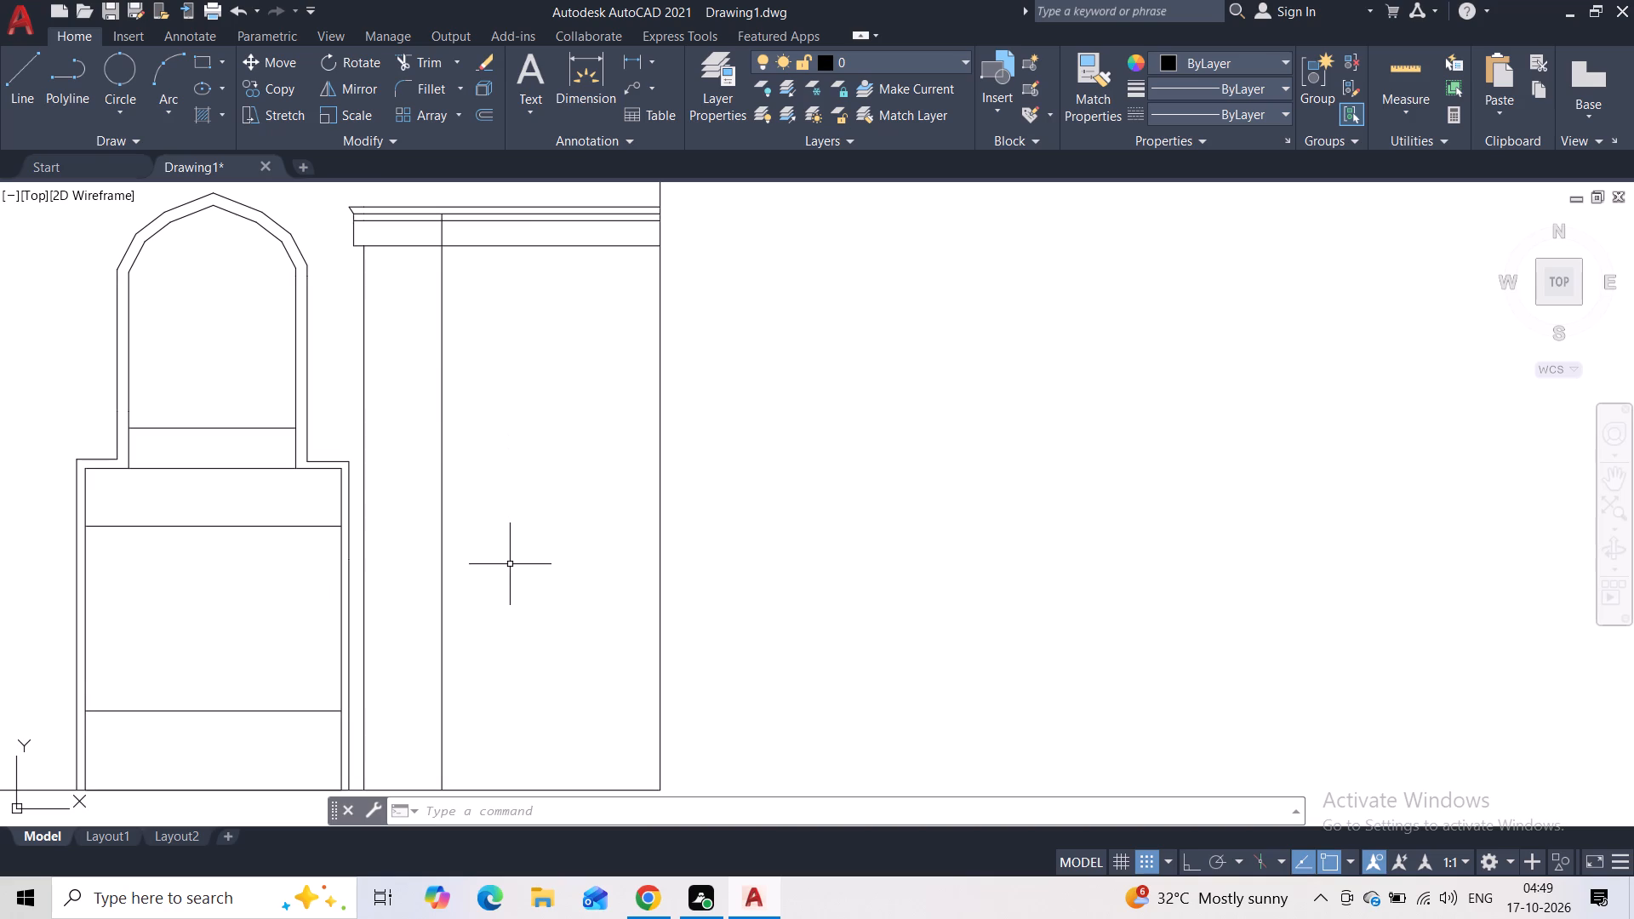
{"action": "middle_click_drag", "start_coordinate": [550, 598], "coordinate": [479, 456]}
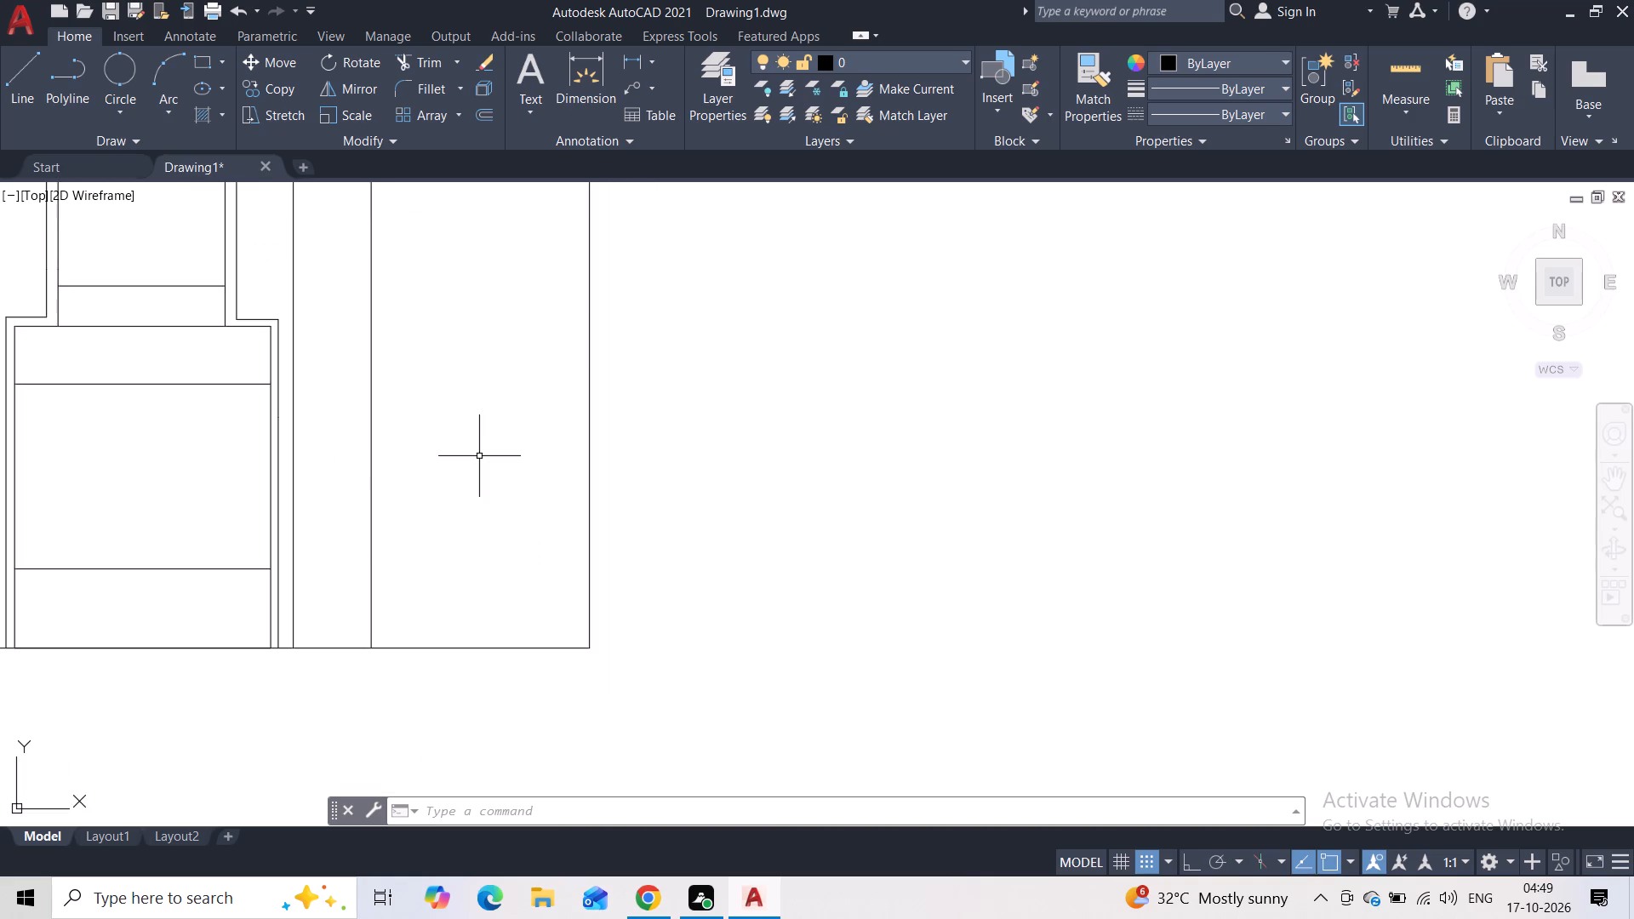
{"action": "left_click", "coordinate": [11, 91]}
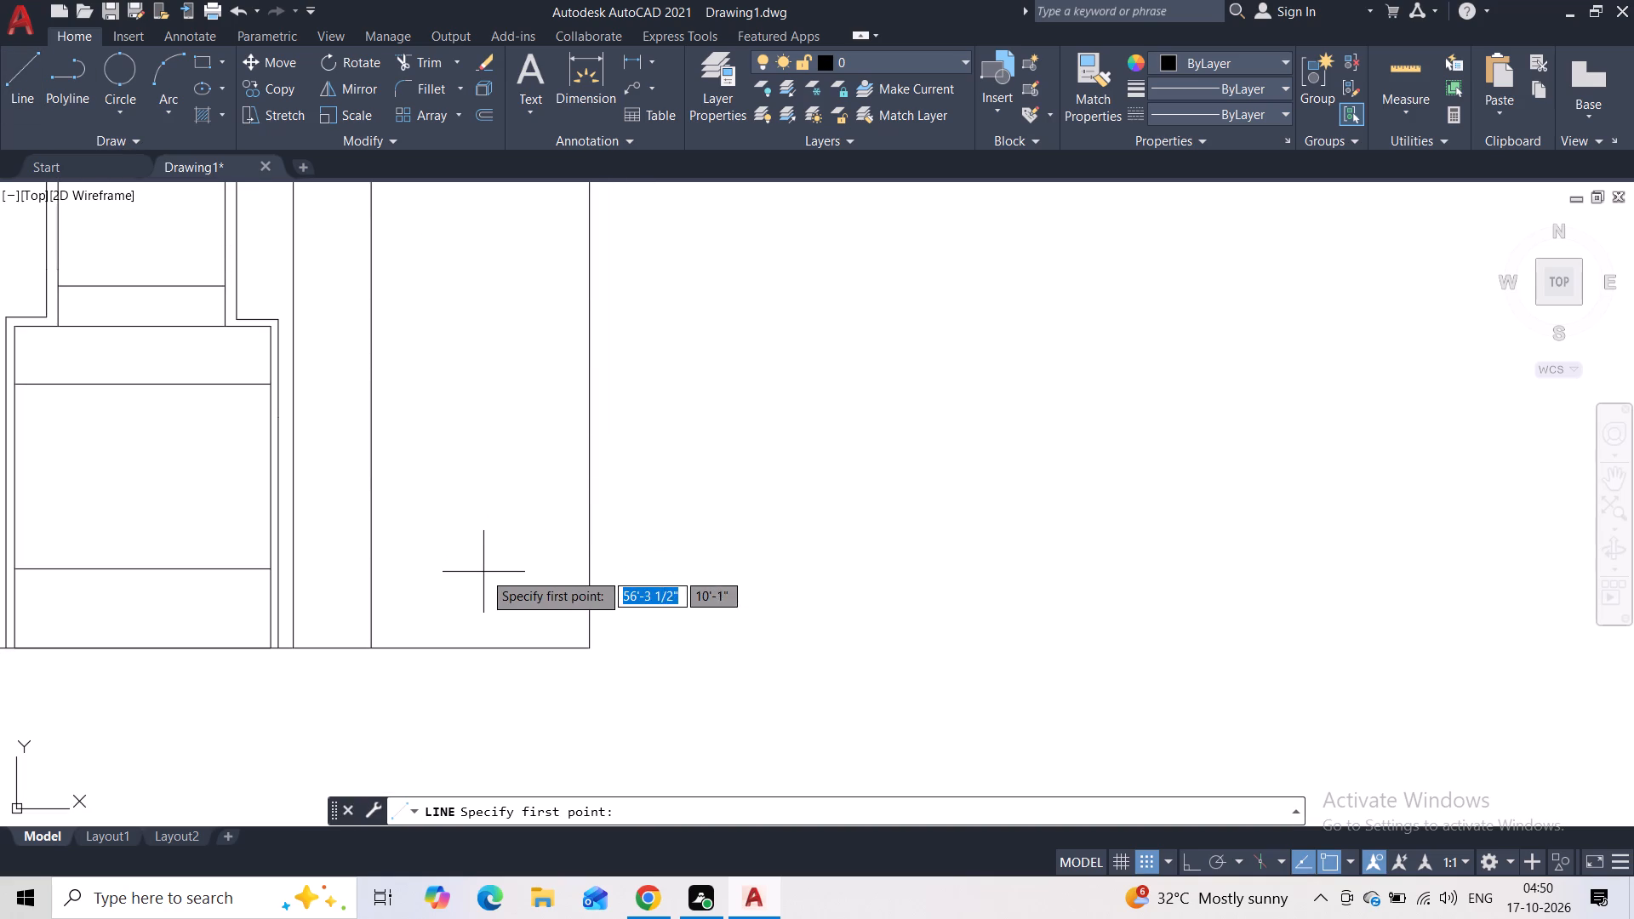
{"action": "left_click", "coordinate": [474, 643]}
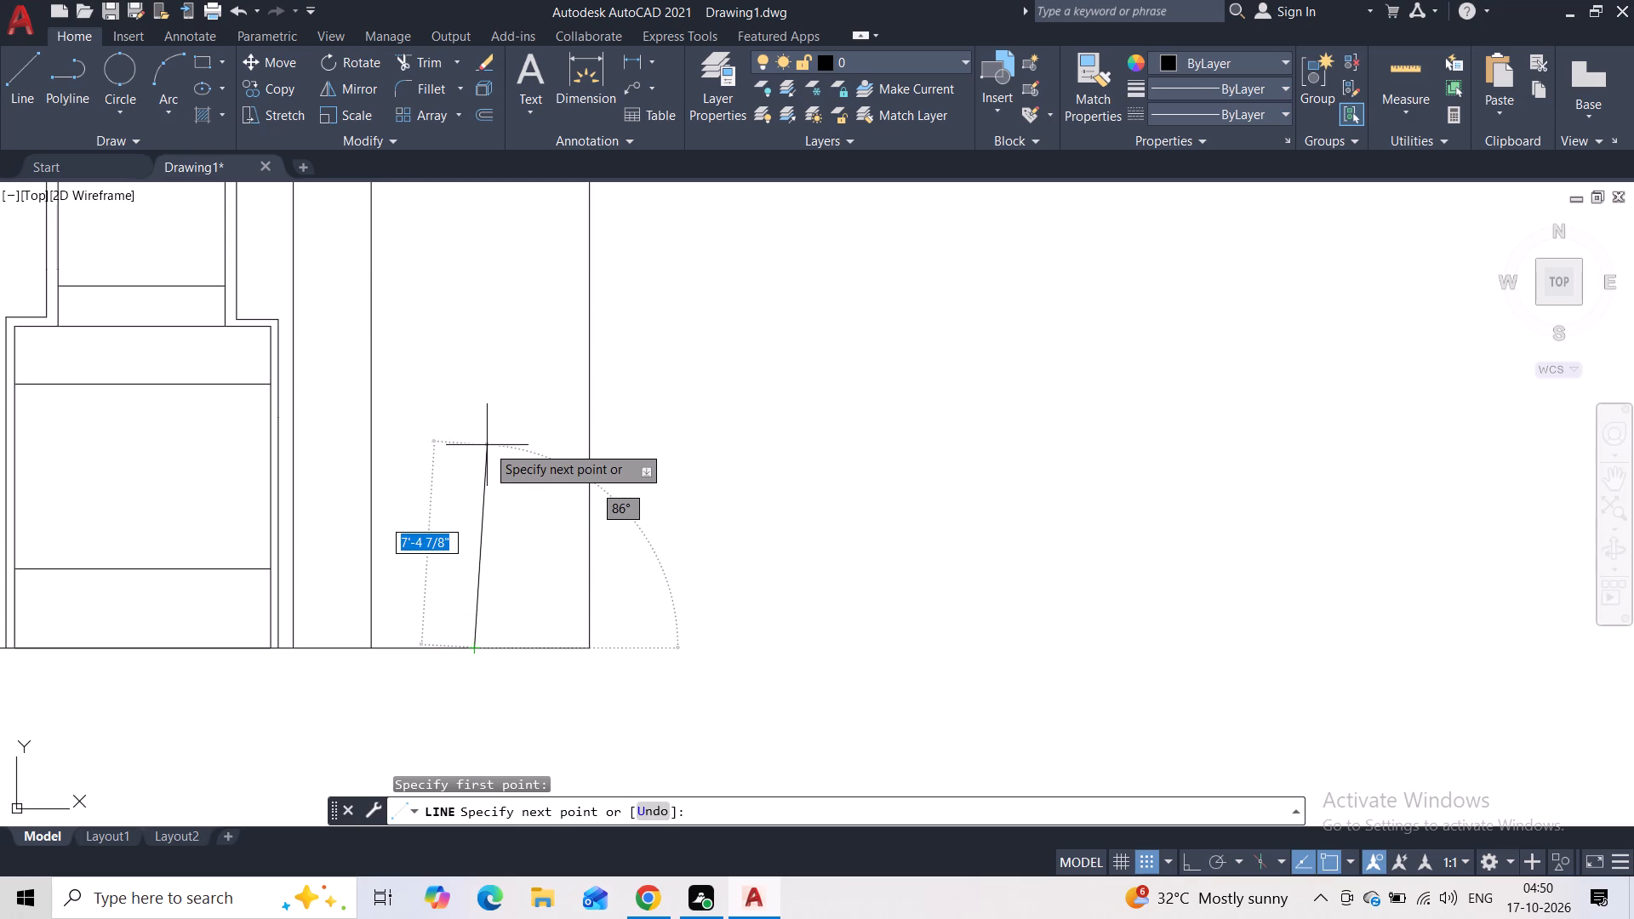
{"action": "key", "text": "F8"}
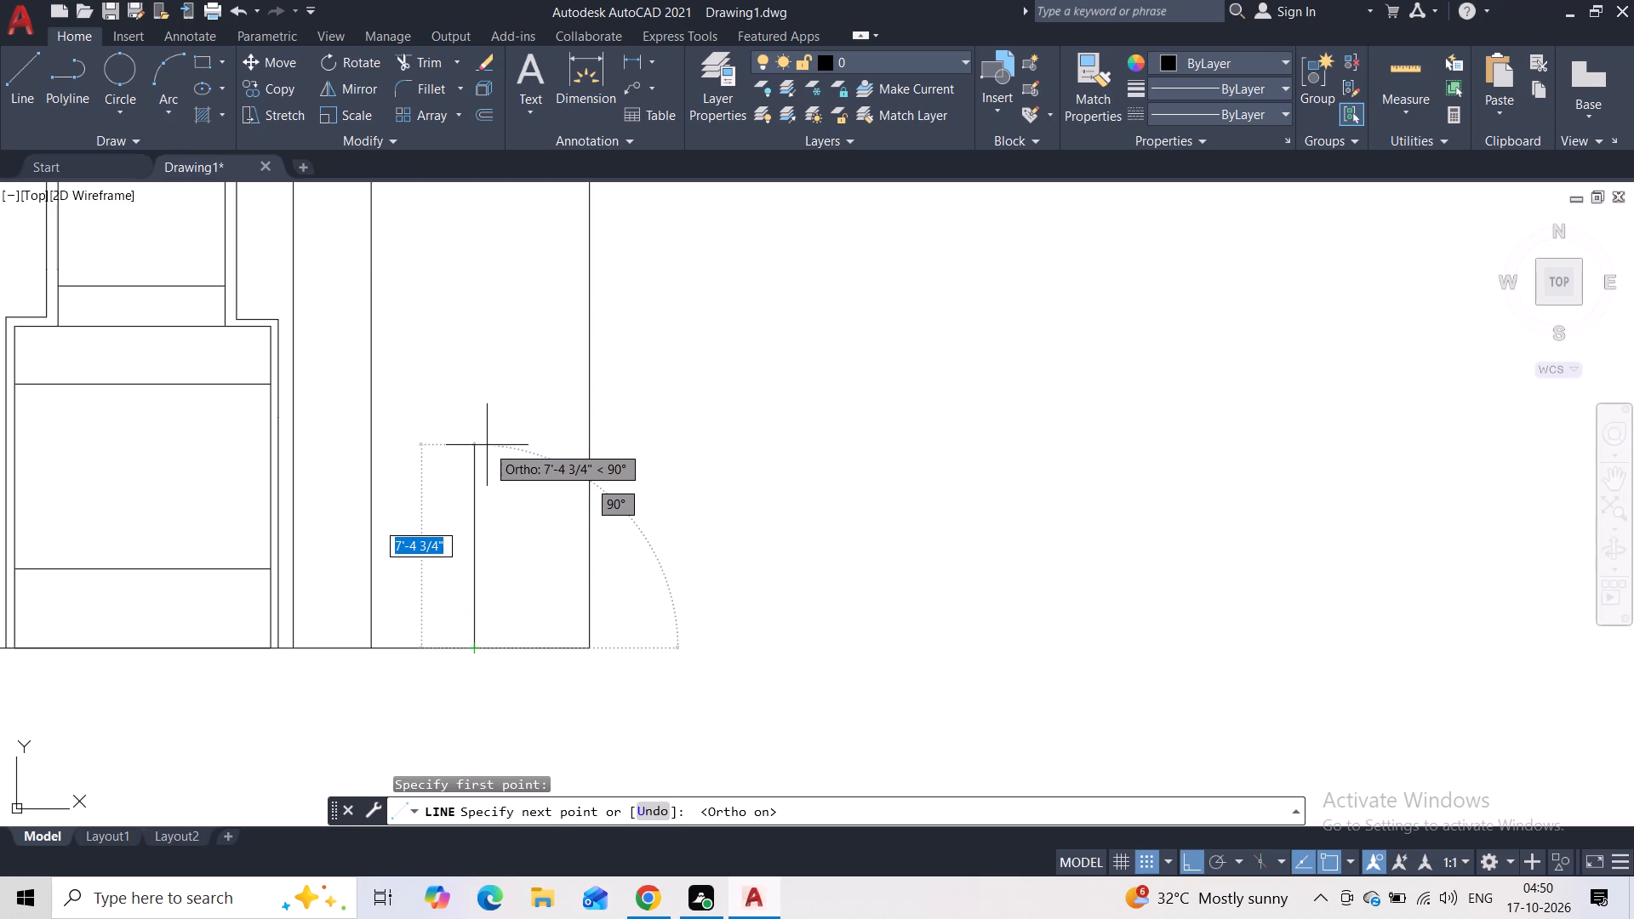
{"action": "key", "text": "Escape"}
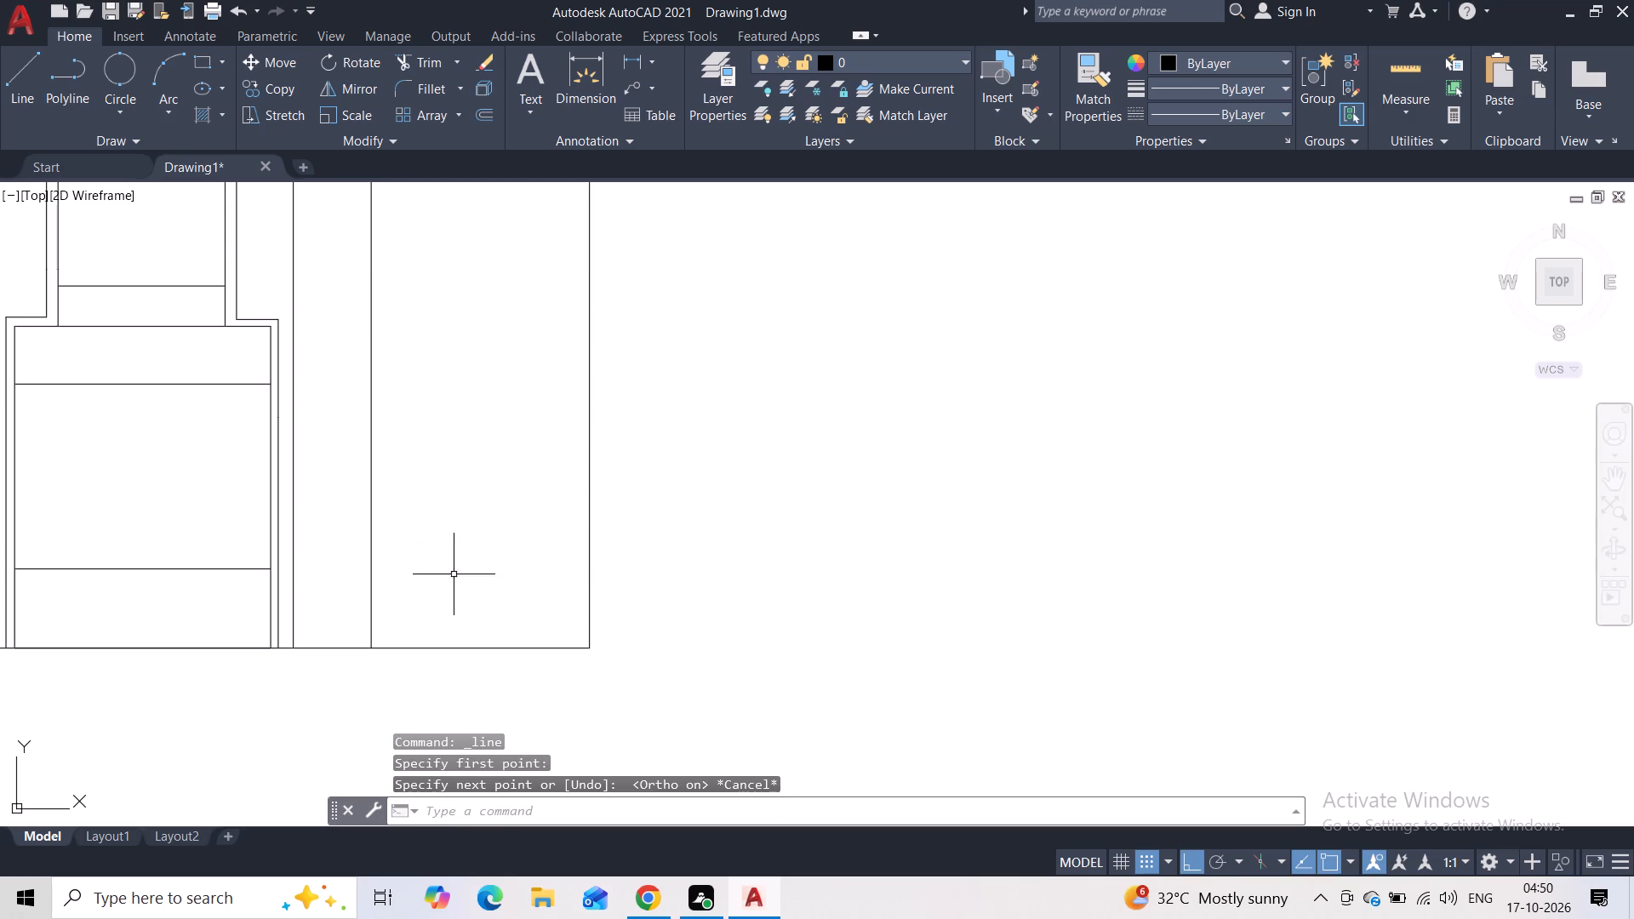
Draw the inner opening's outline: a vertical about 6'-9" up from the base line, with a short horizontal toward the vertical end line.
{"action": "key", "text": "space"}
{"action": "left_click", "coordinate": [445, 648]}
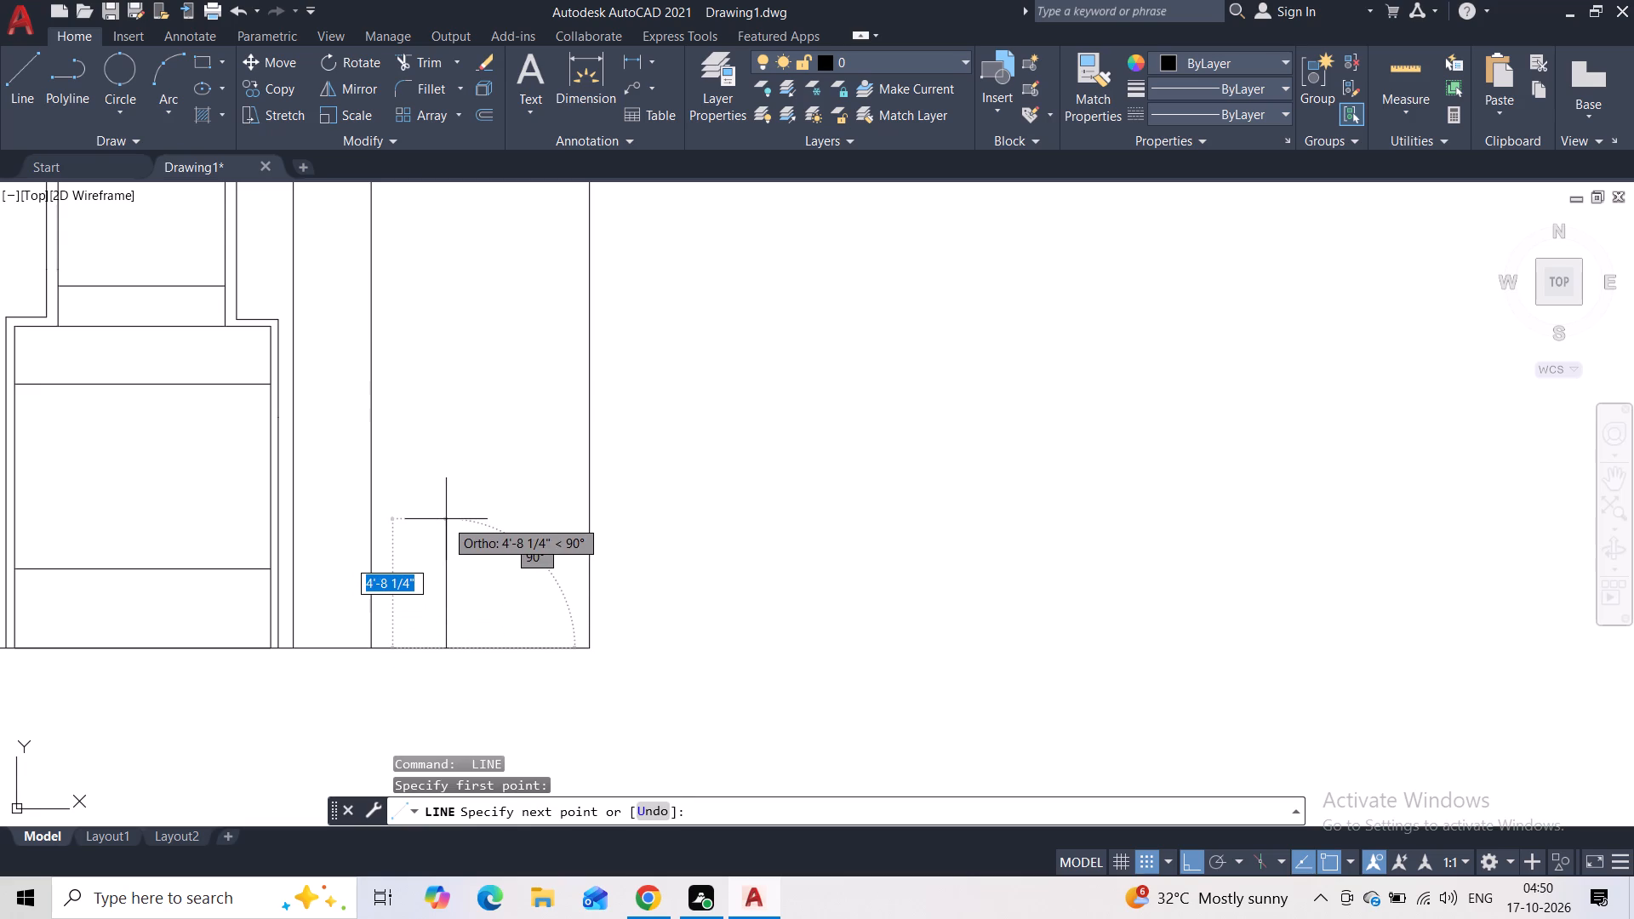
{"action": "left_click", "coordinate": [446, 460]}
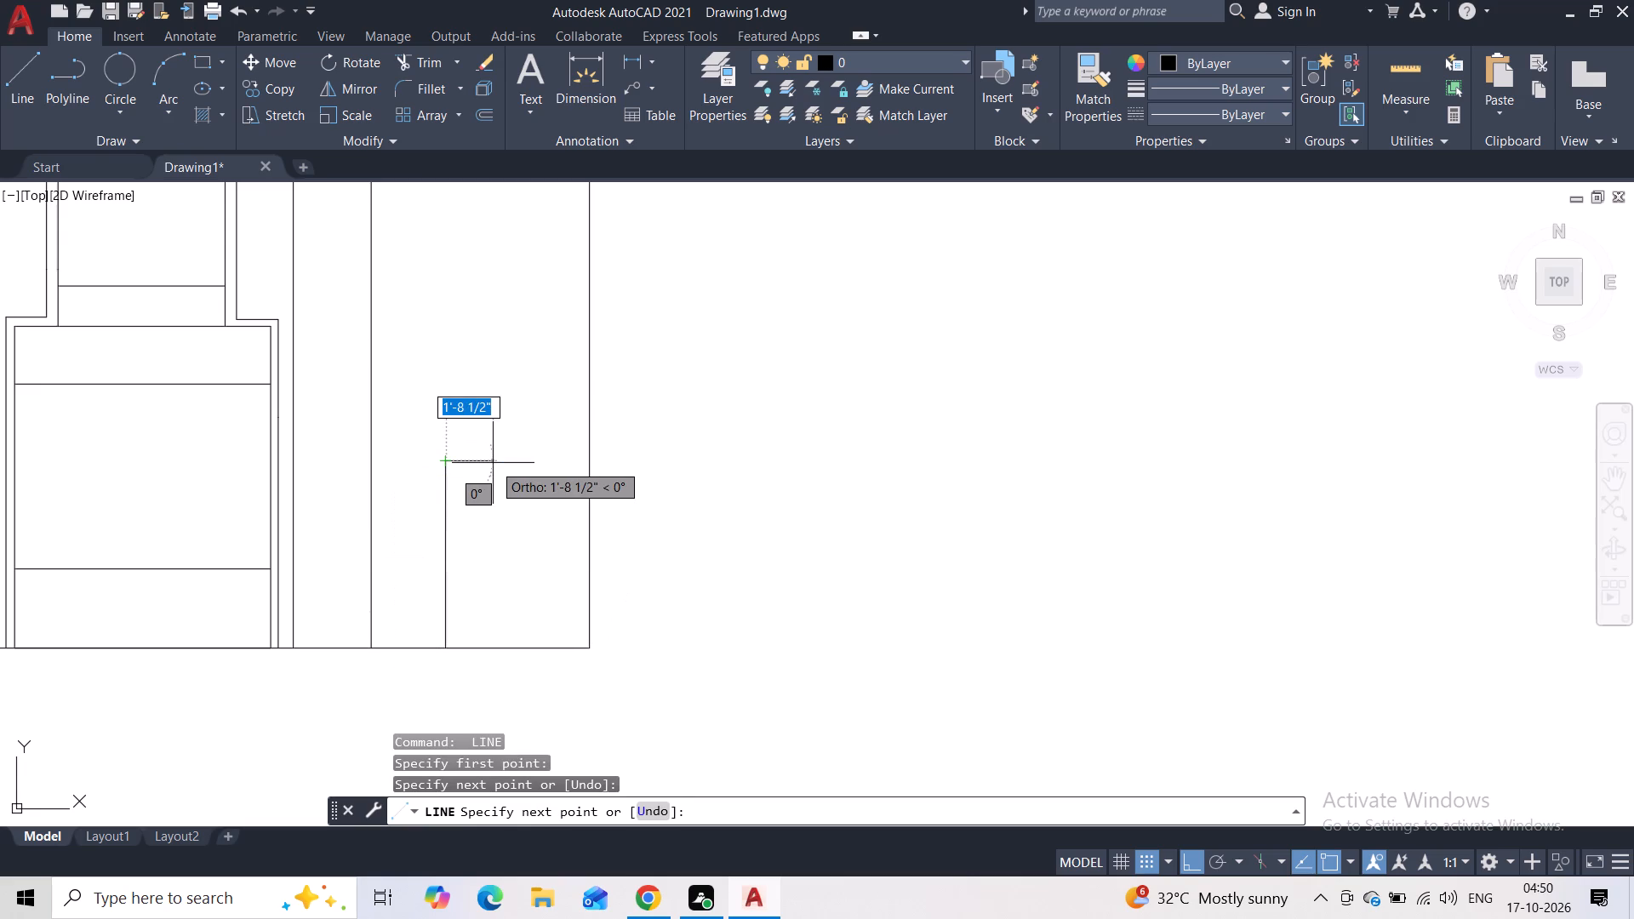
{"action": "left_click", "coordinate": [484, 465]}
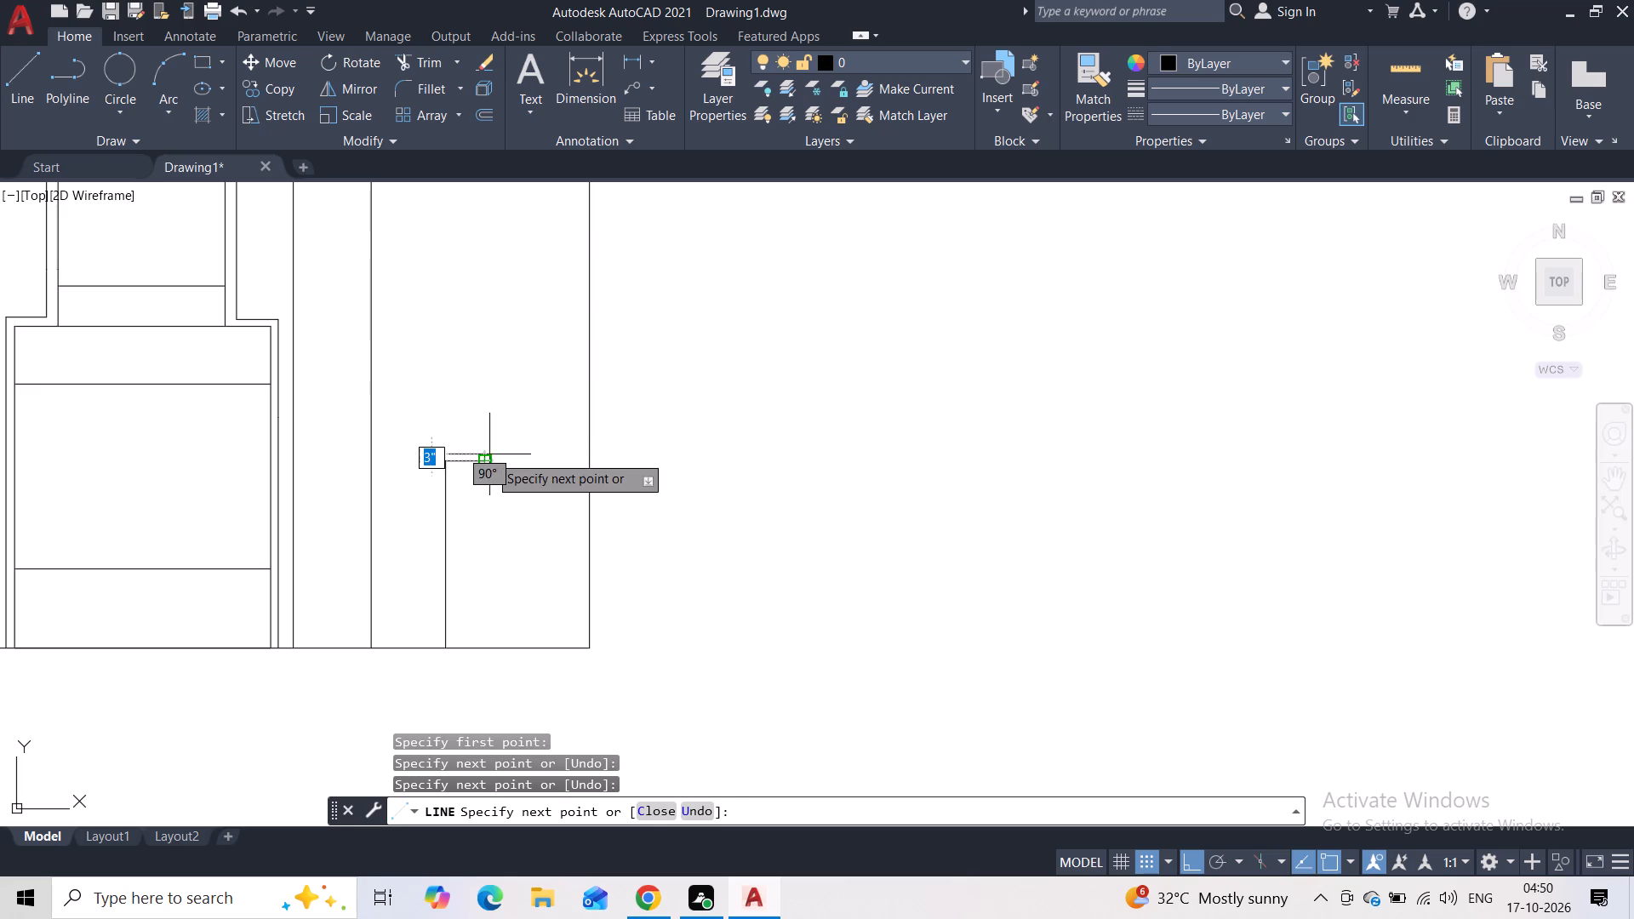
{"action": "key", "text": "Escape"}
{"action": "key", "text": "space"}
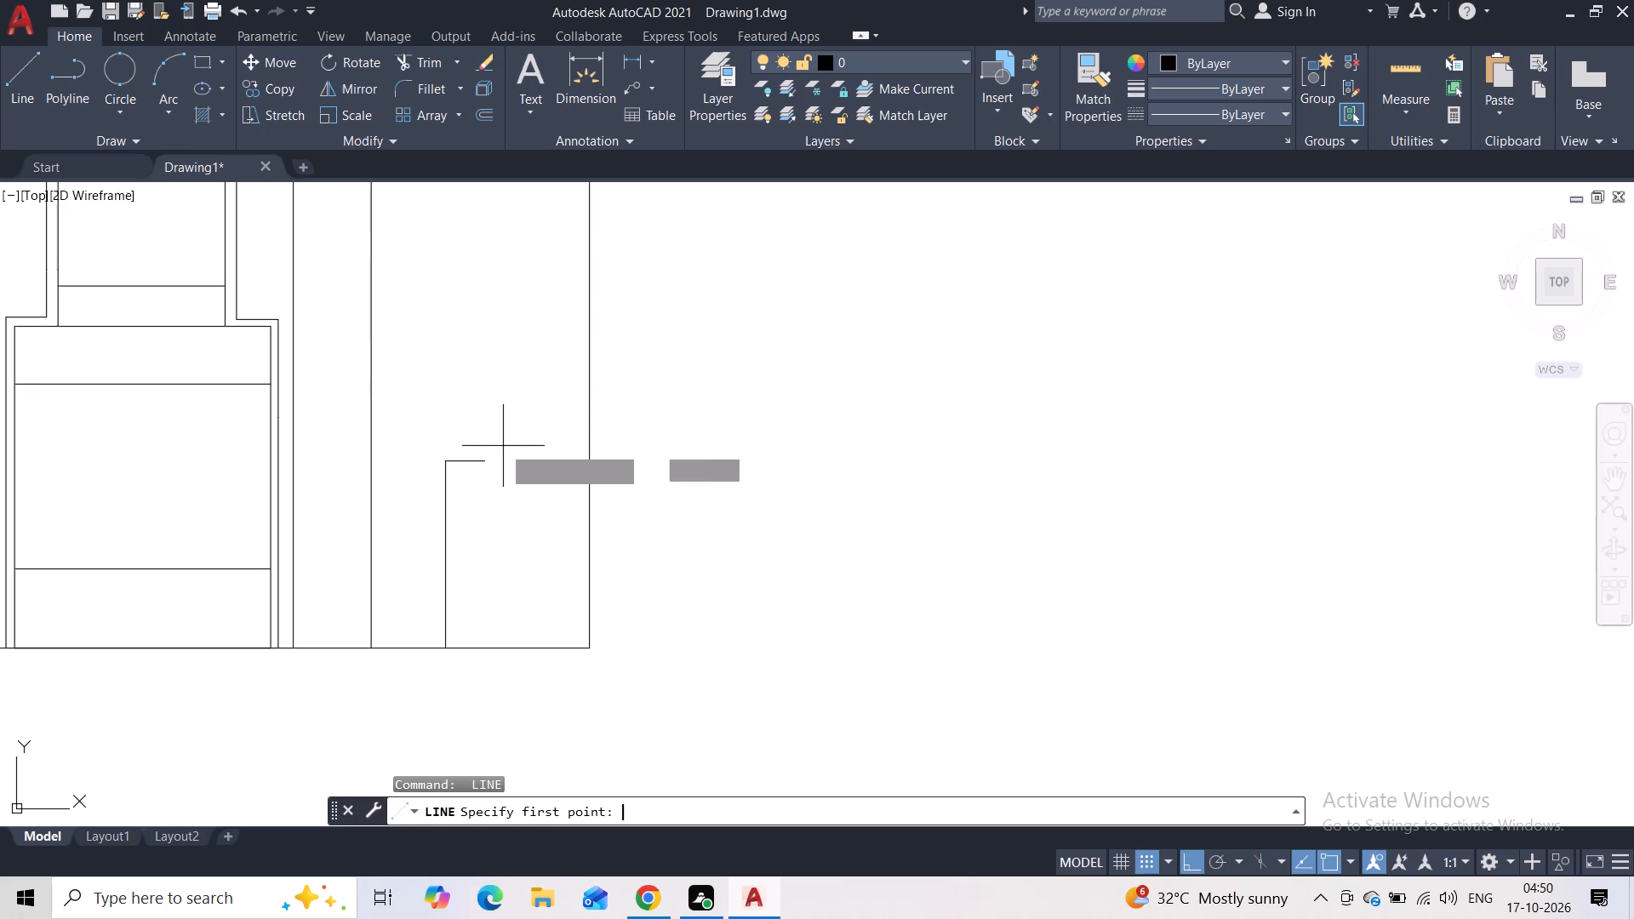
{"action": "key", "text": "Escape"}
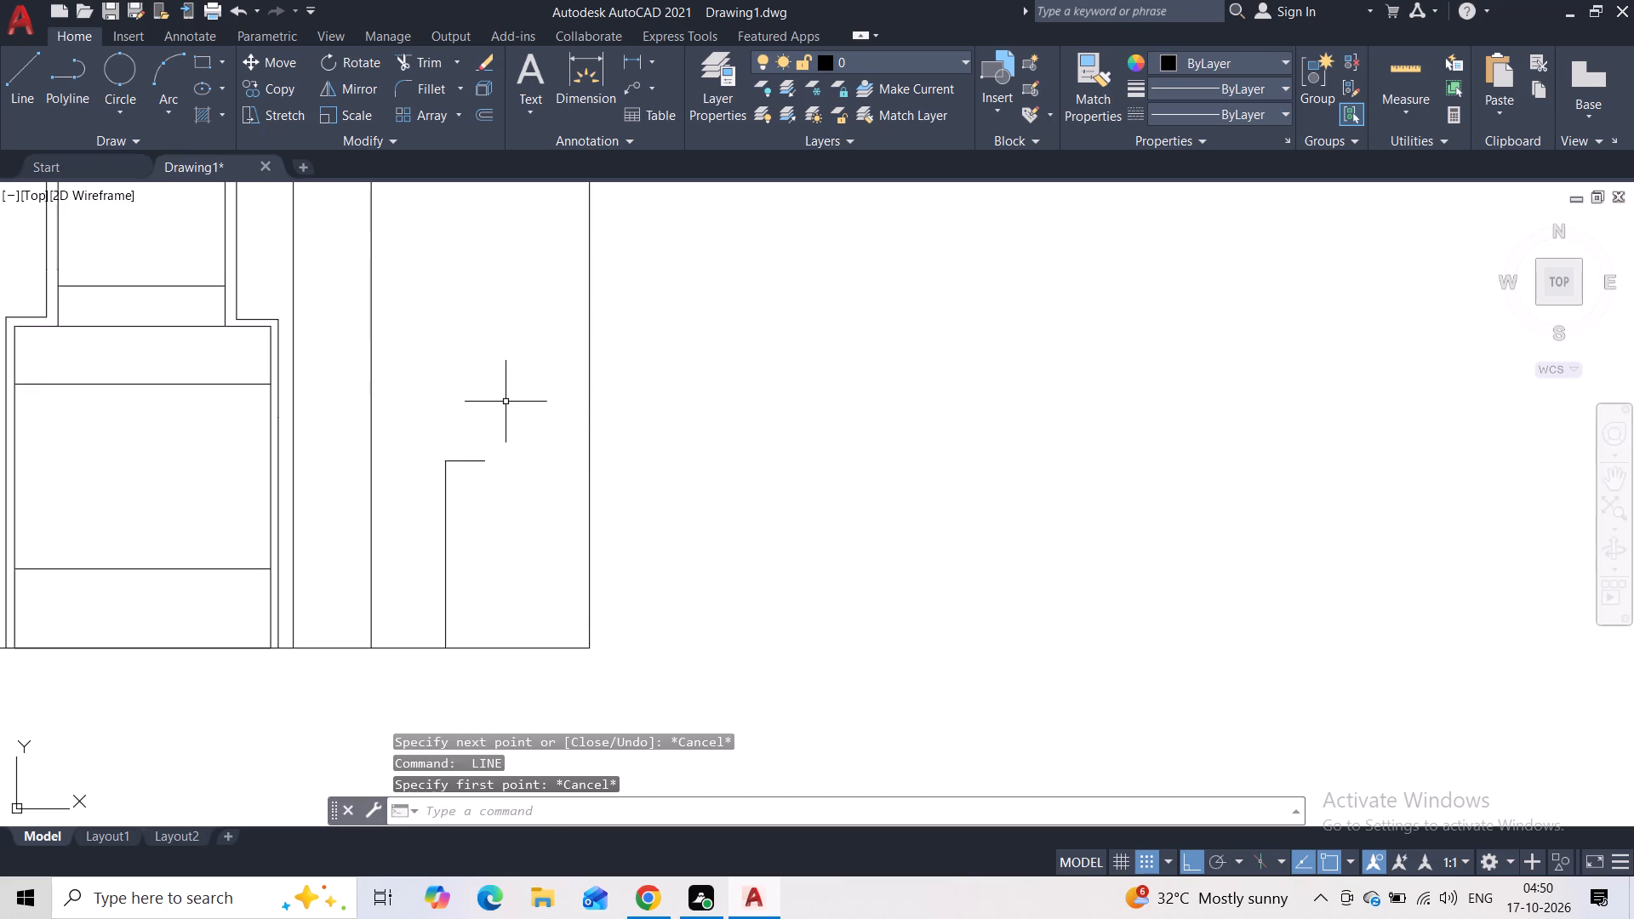
Draw a faceted arch polyline from the short horizontal's end, with sloped segments about 1'-8", 1'-9" and 1'-5", plus a flat segment to the end line.
{"action": "left_click", "coordinate": [171, 112]}
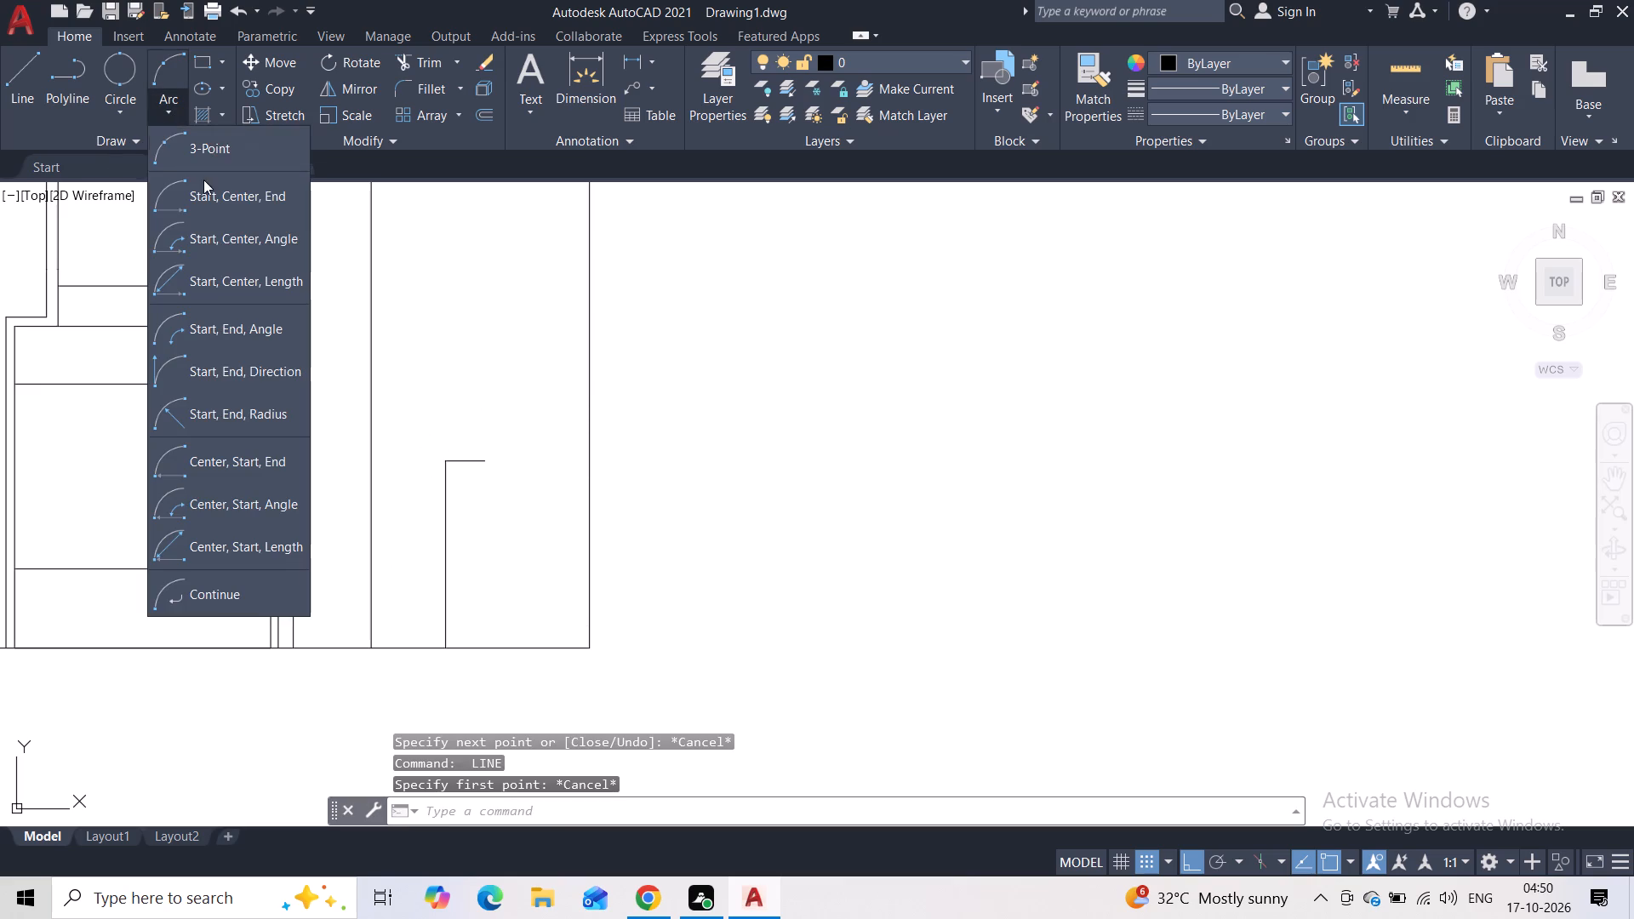
{"action": "key", "text": "Escape"}
{"action": "left_click", "coordinate": [76, 87]}
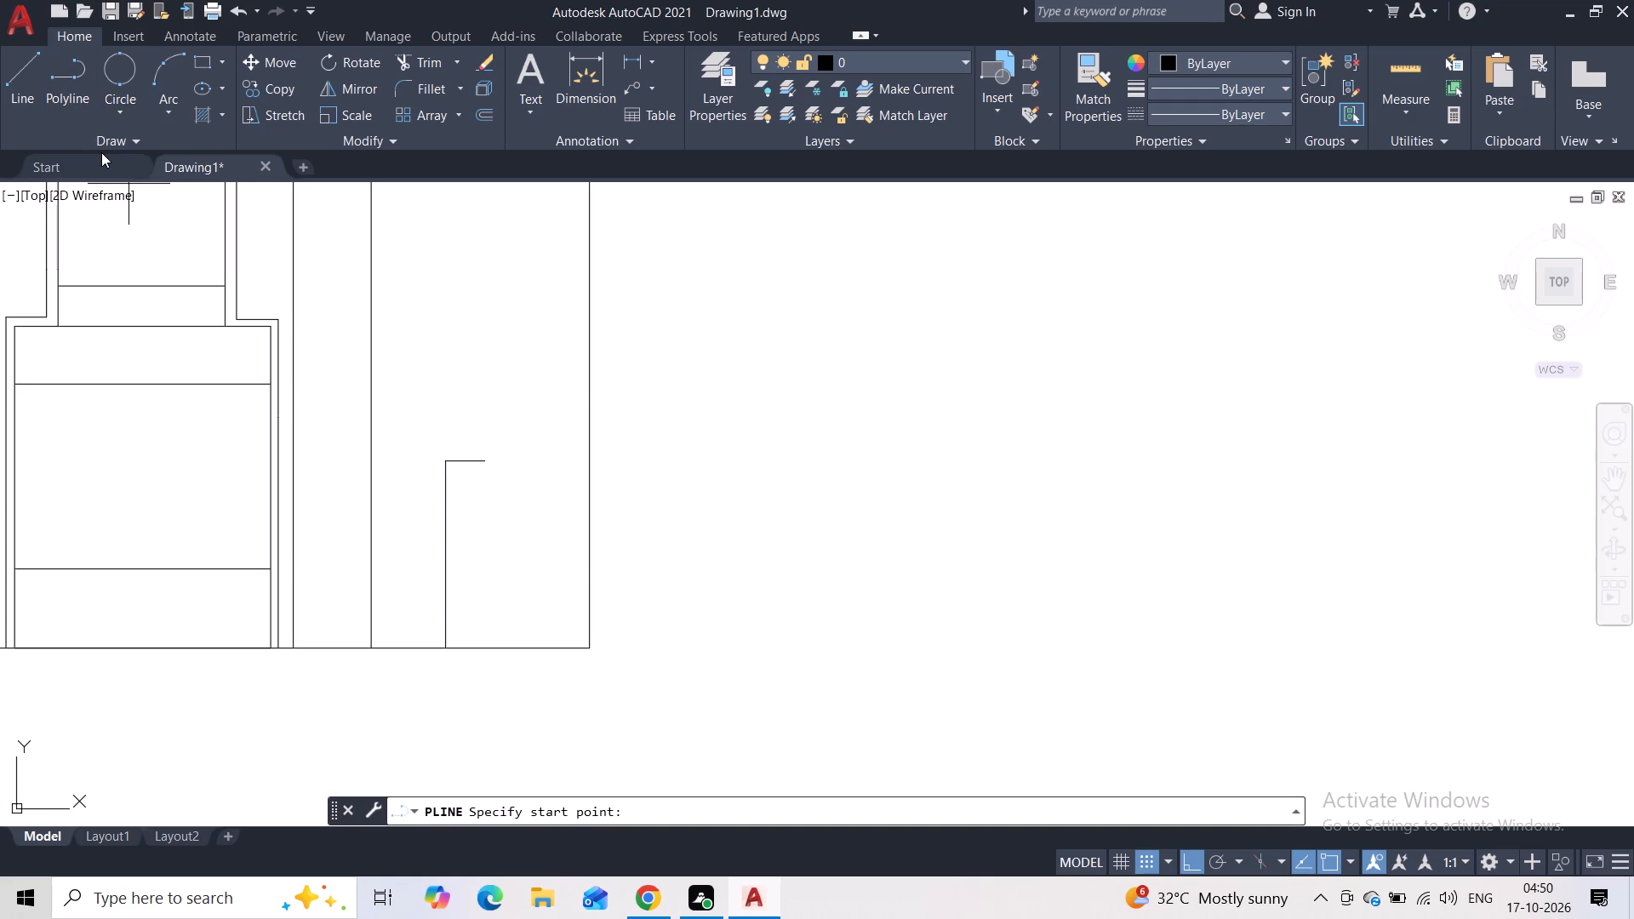
{"action": "key", "text": "F8"}
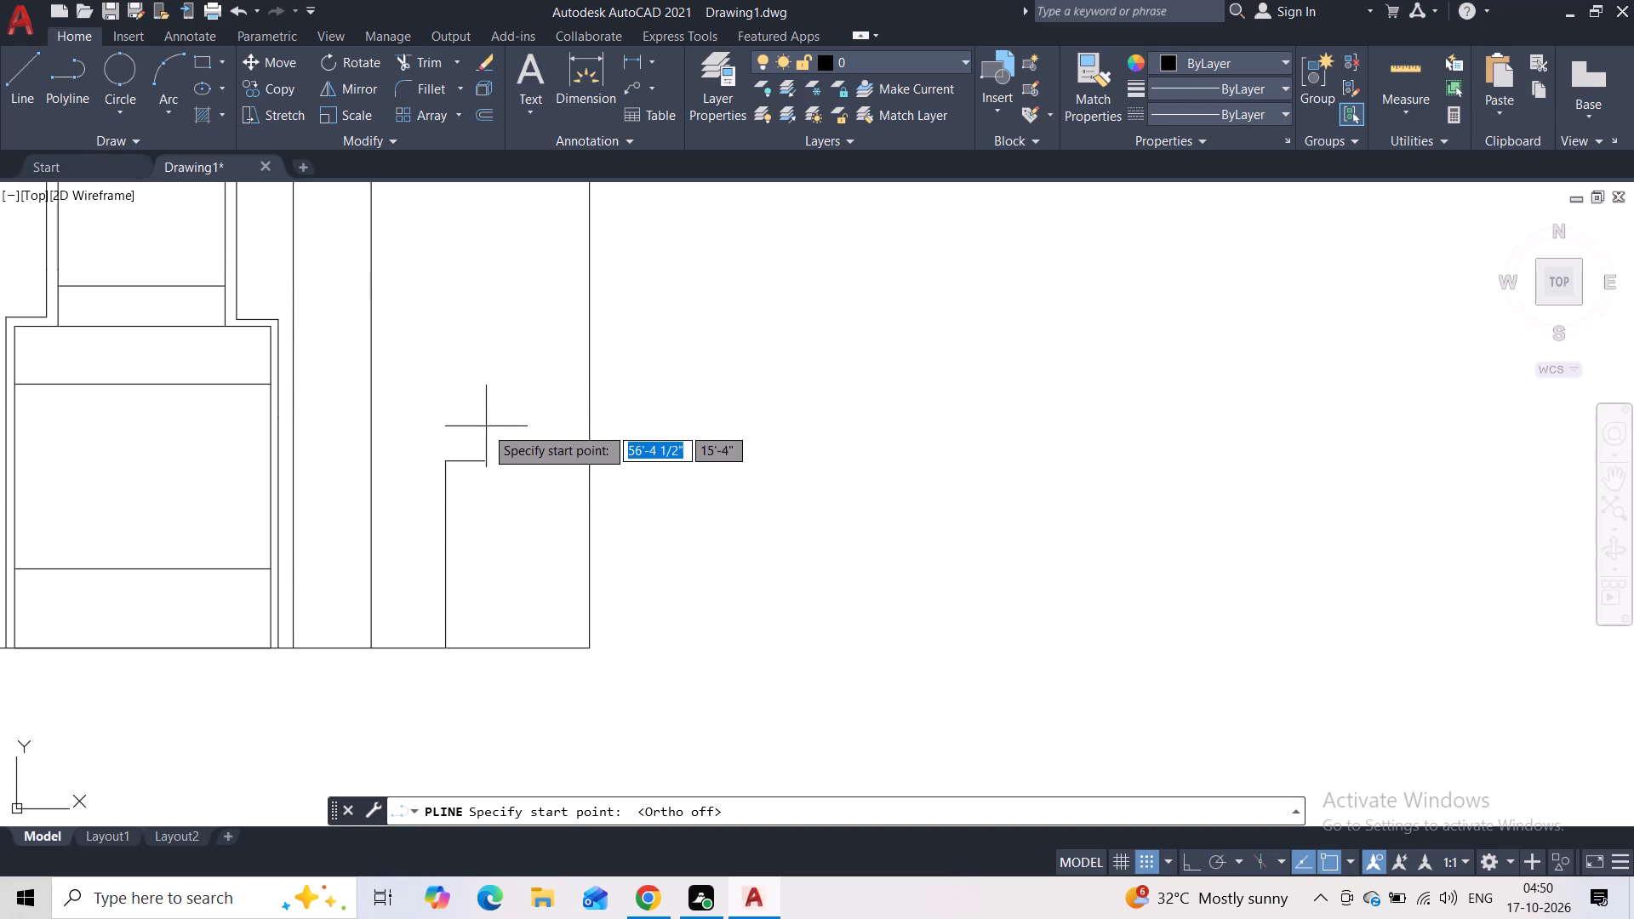
{"action": "left_click", "coordinate": [485, 459]}
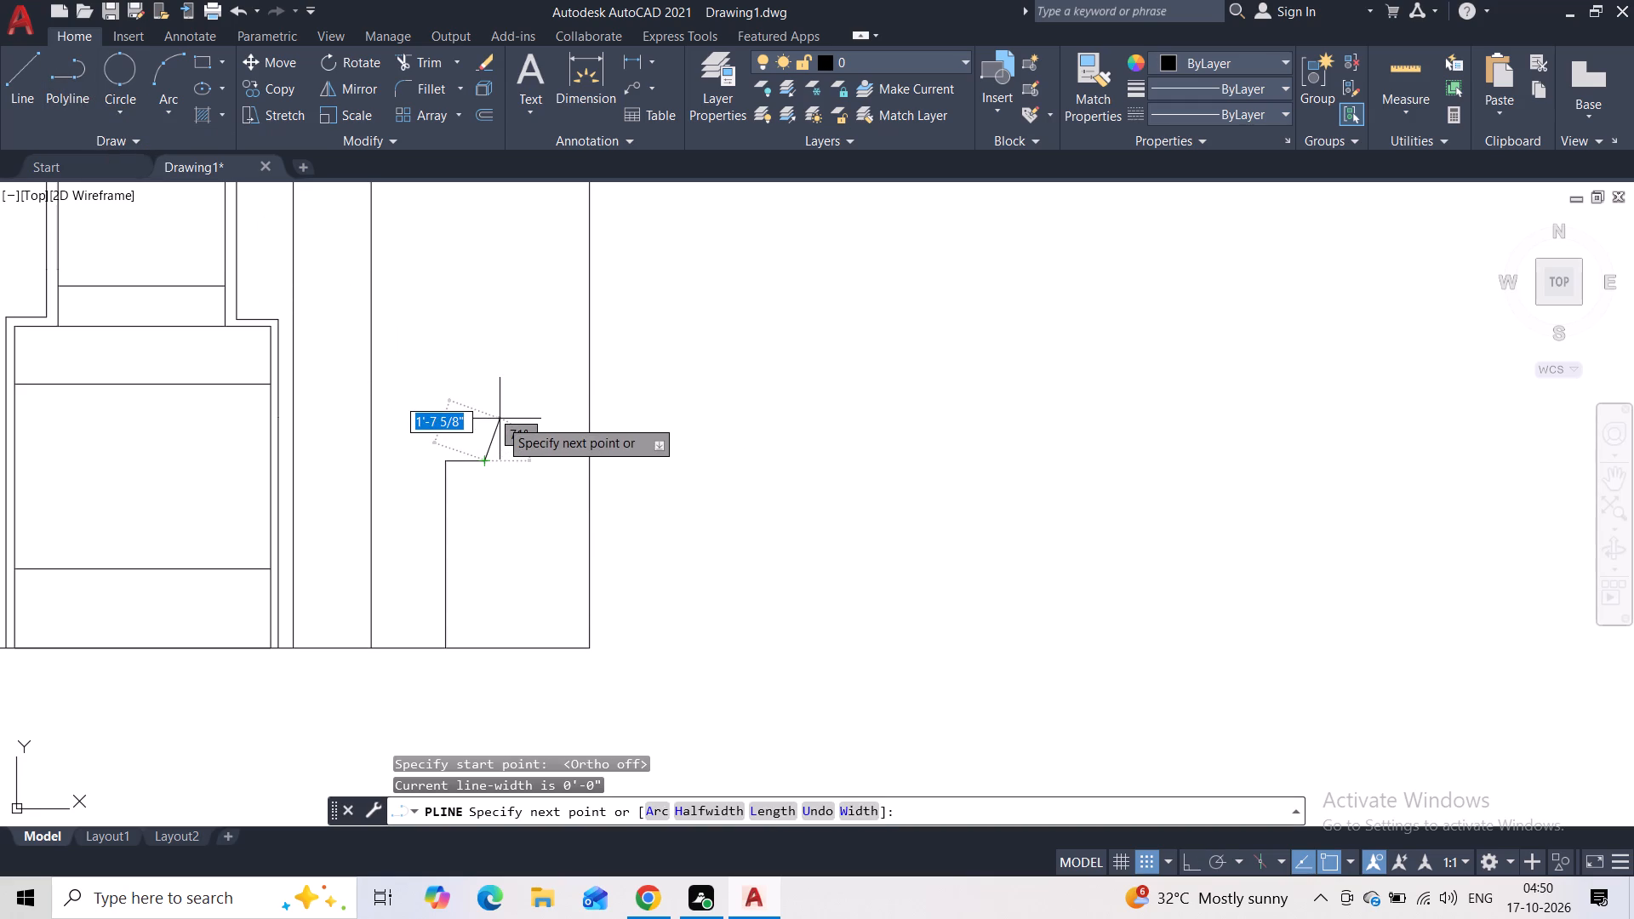
{"action": "left_click", "coordinate": [500, 419]}
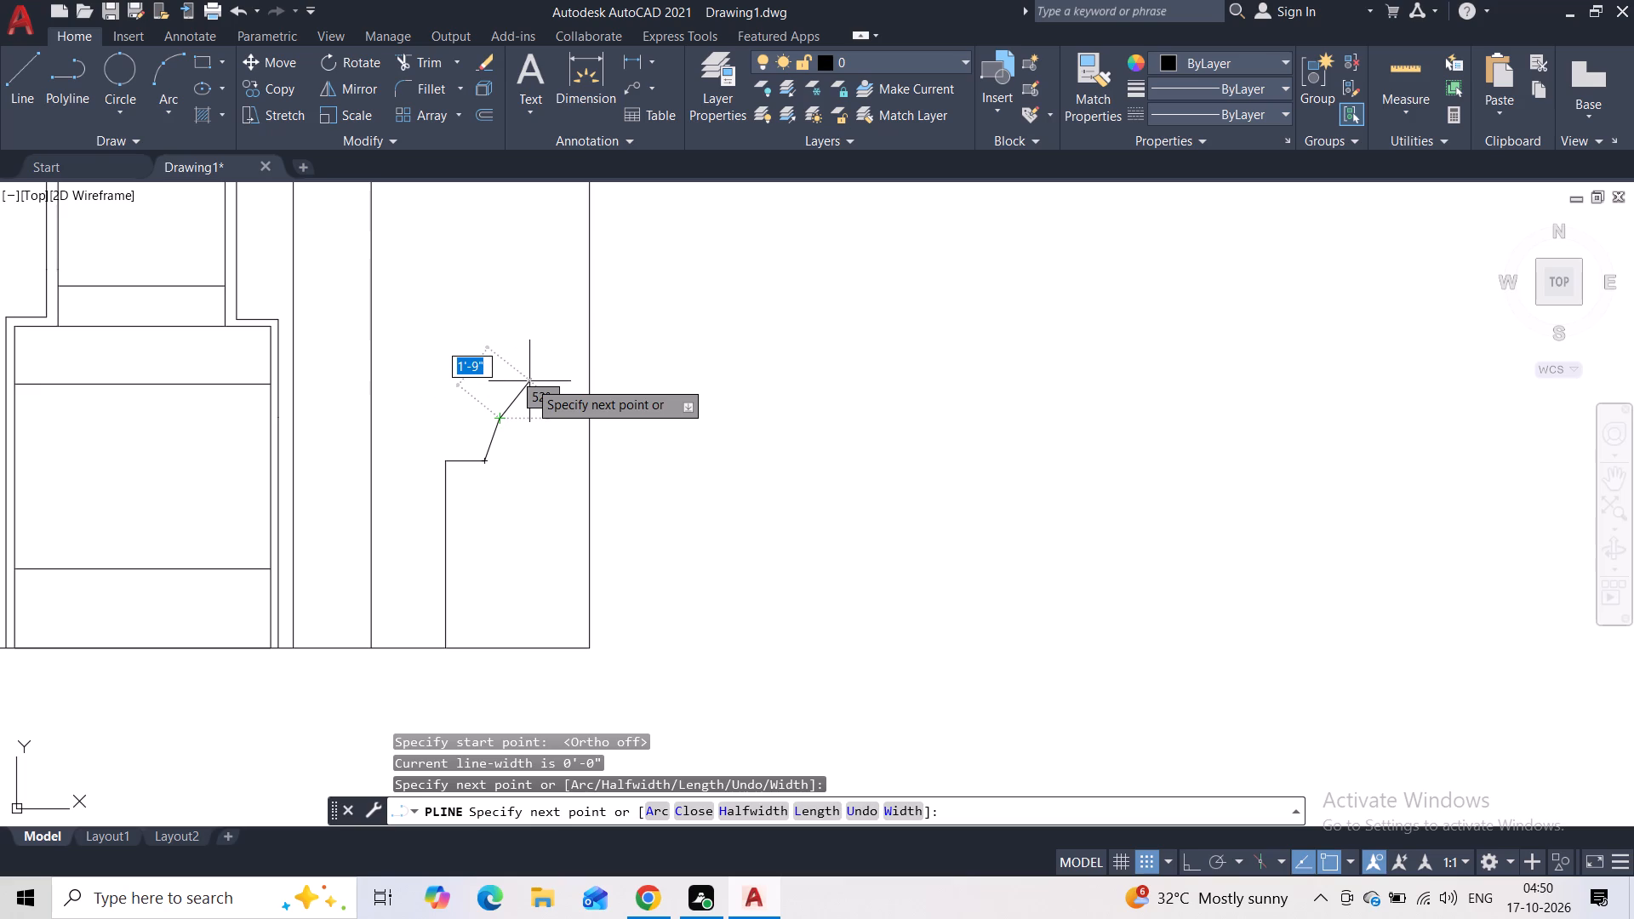
{"action": "left_click", "coordinate": [528, 380]}
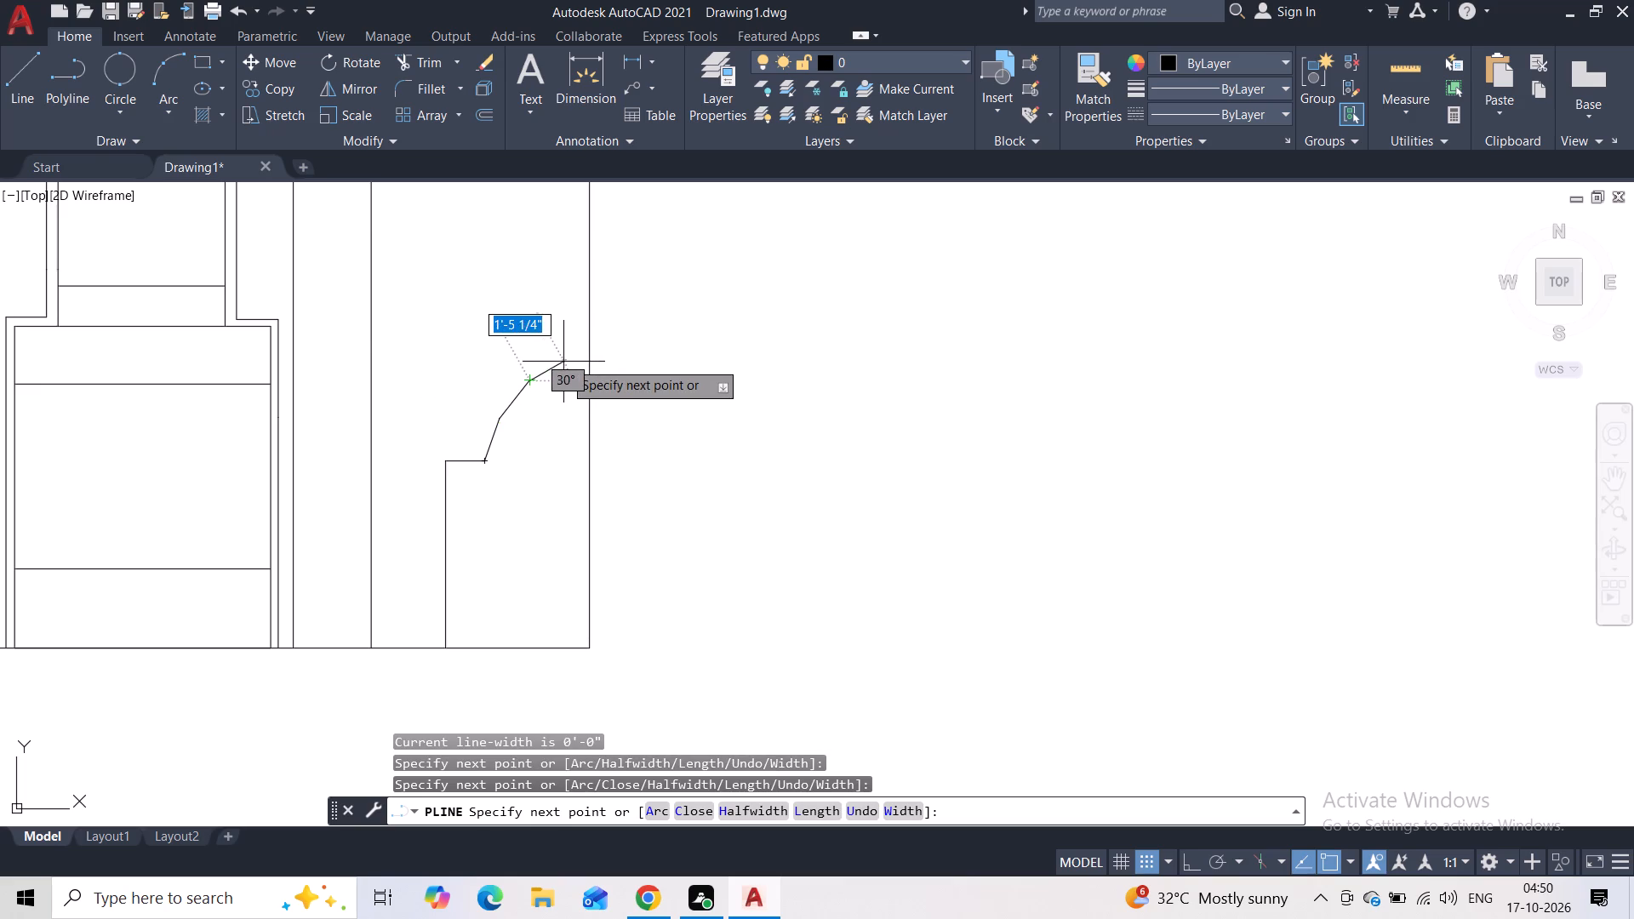
{"action": "left_click", "coordinate": [563, 361]}
{"action": "left_click", "coordinate": [587, 355]}
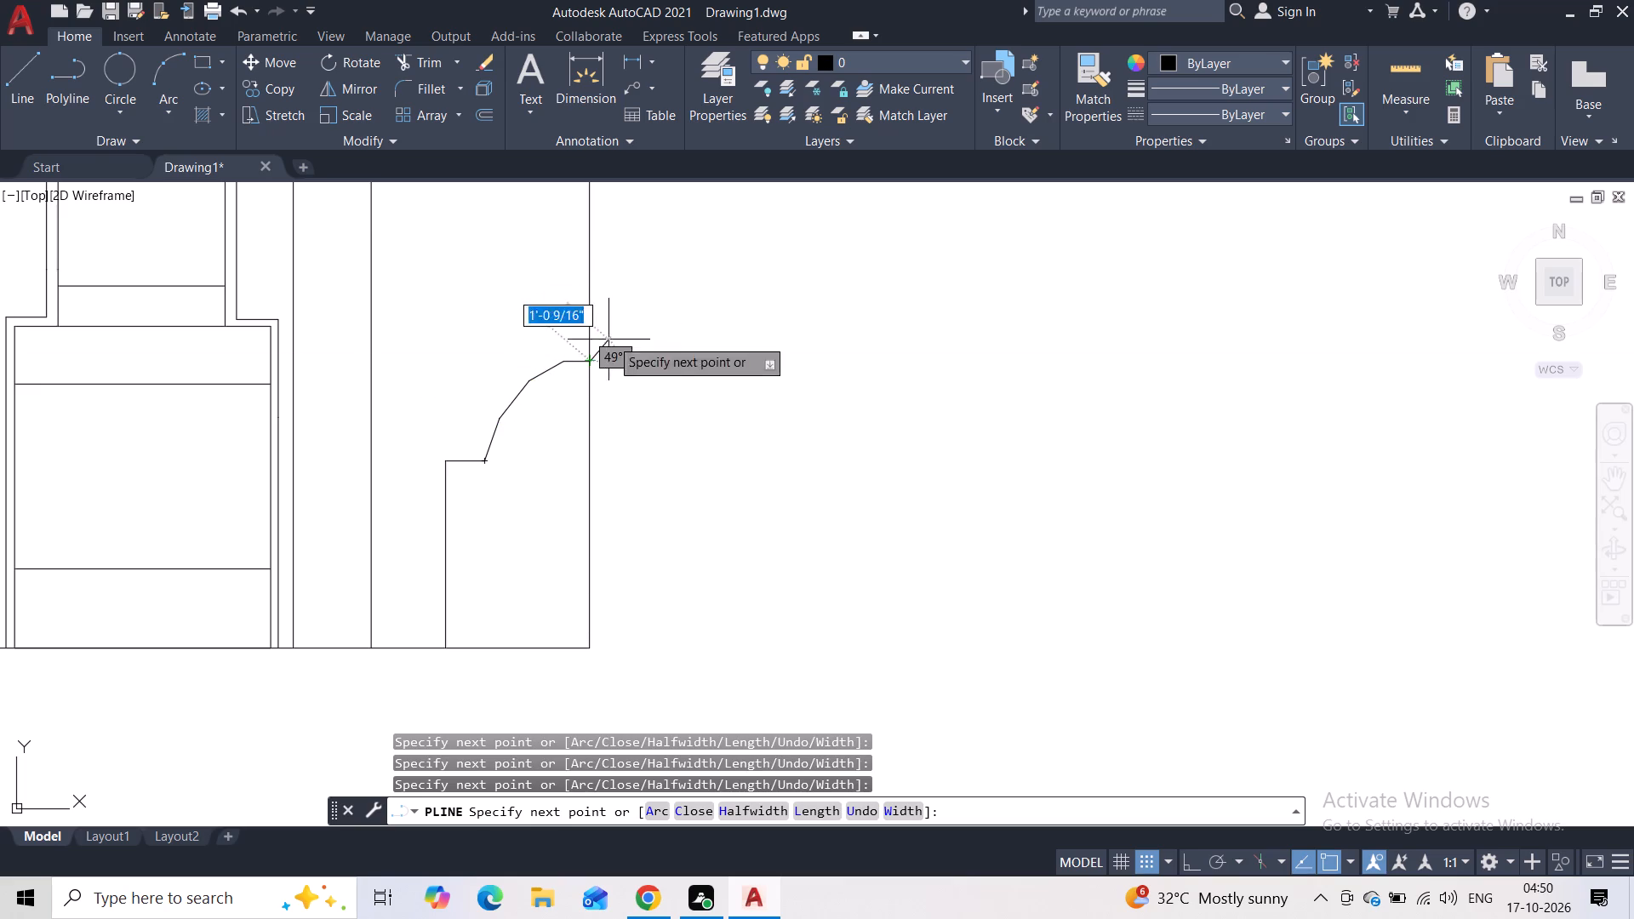
{"action": "key", "text": "Escape"}
Trim off the arch polyline's flat top segment next to the vertical end line.
{"action": "scroll", "coordinate": [583, 356], "scroll_direction": "up", "scroll_amount": 2}
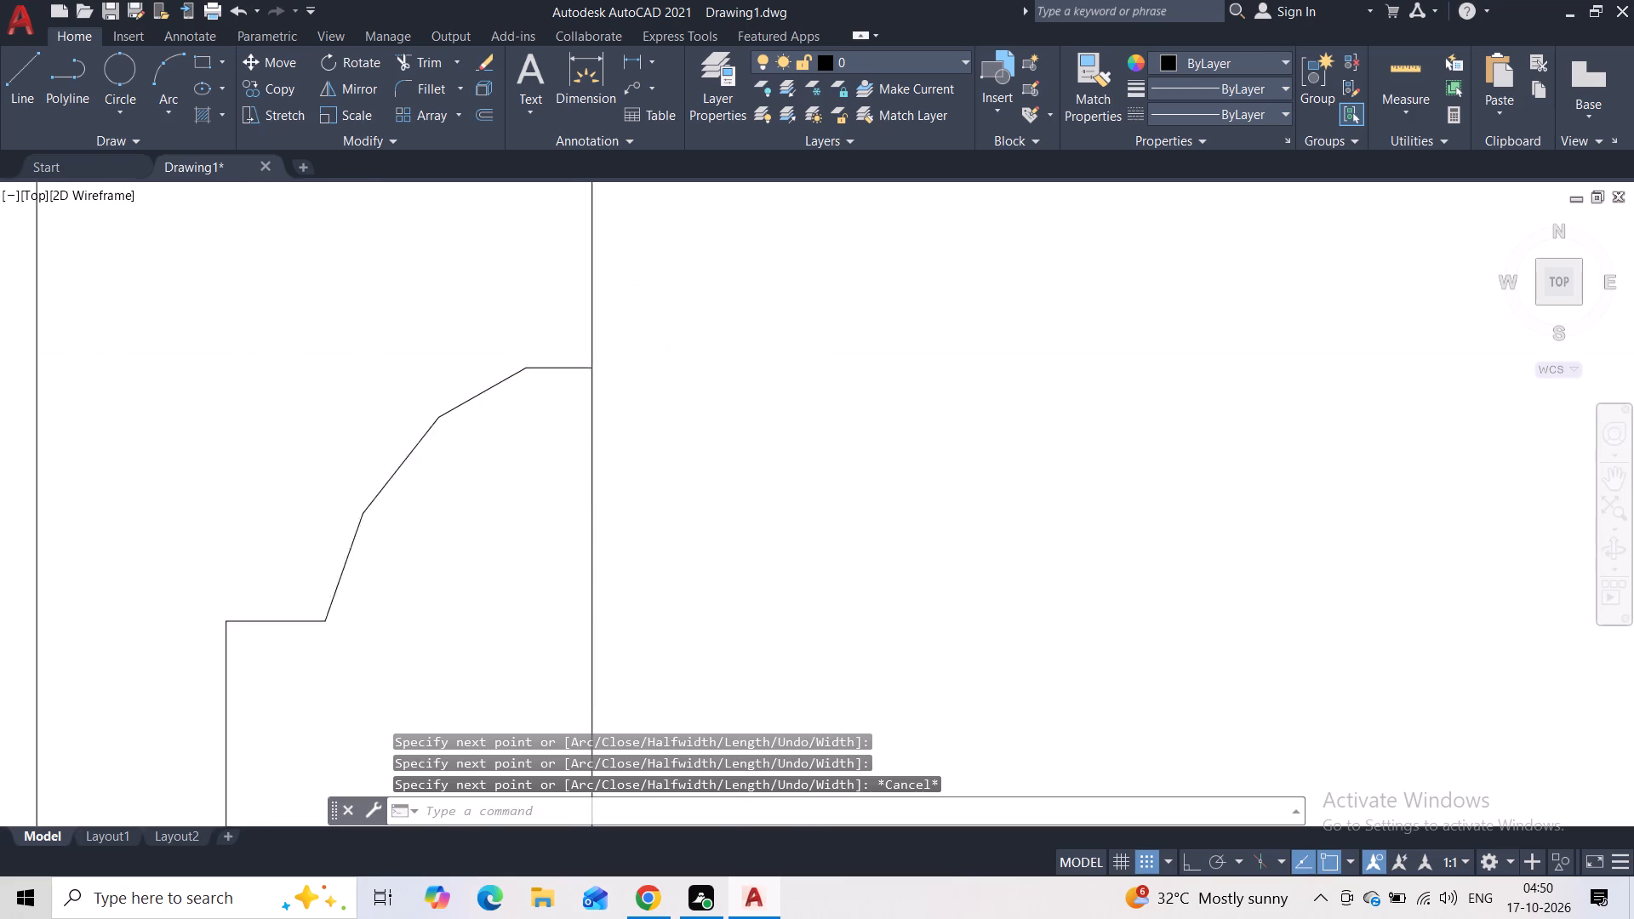
{"action": "scroll", "coordinate": [582, 359], "scroll_direction": "up", "scroll_amount": 1}
{"action": "left_click", "coordinate": [571, 366]}
{"action": "left_click", "coordinate": [551, 414]}
{"action": "key", "text": "Escape"}
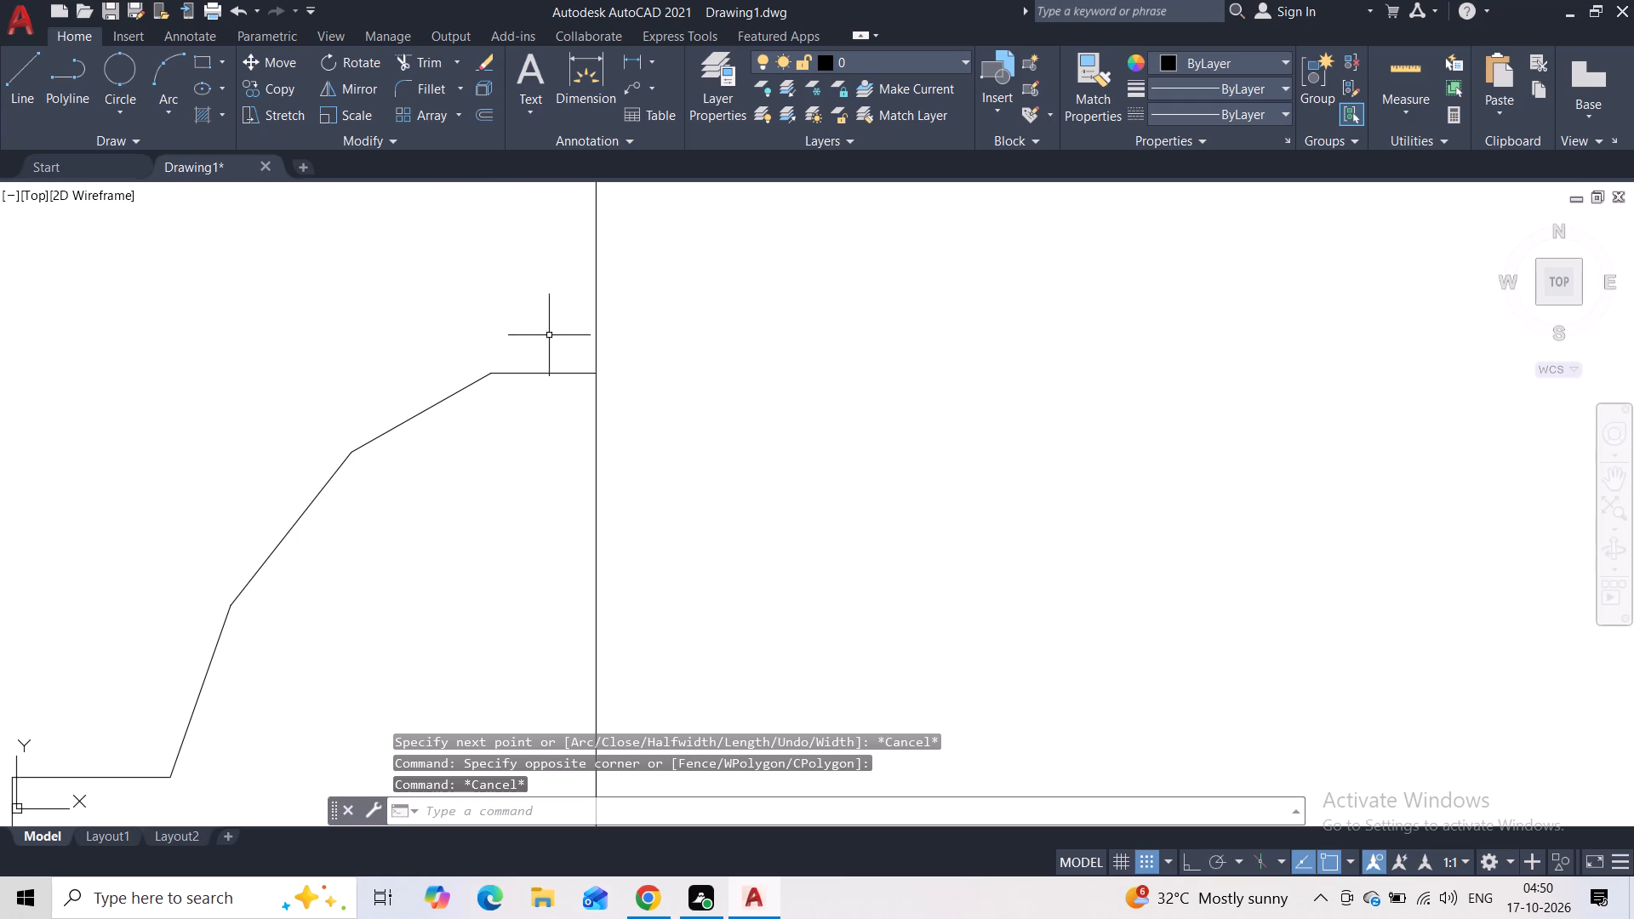
{"action": "left_click", "coordinate": [408, 64]}
{"action": "left_click_drag", "start_coordinate": [531, 321], "coordinate": [532, 440]}
{"action": "key", "text": "Escape"}
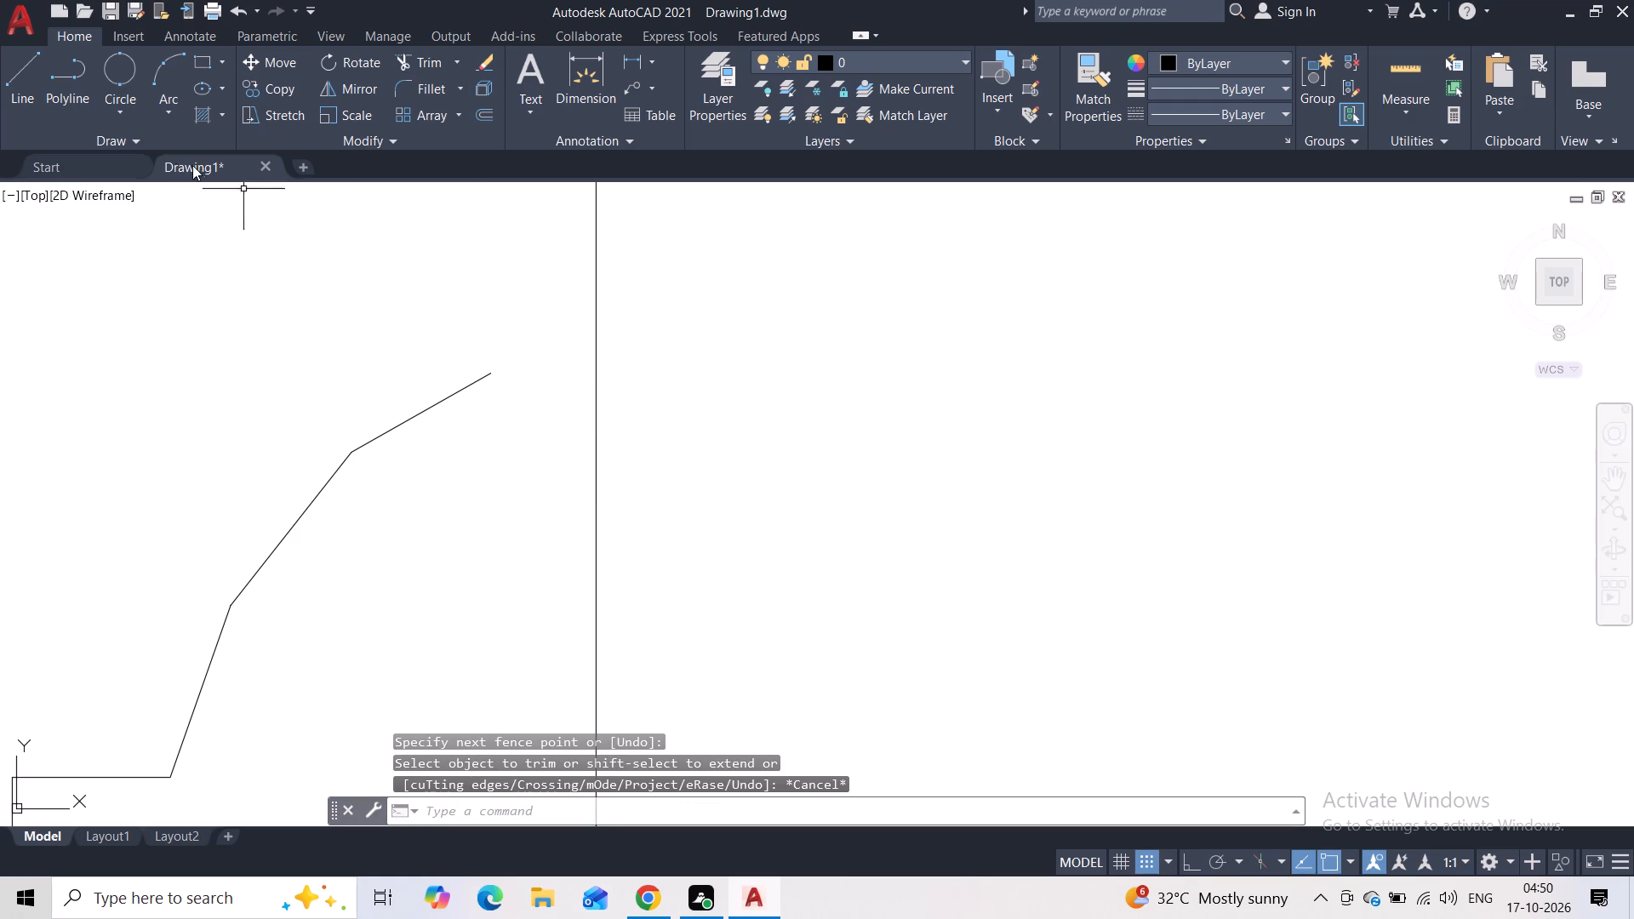
Draw a polyline continuing the arch's last sloped segment at 30° up to the vertical end line.
{"action": "left_click", "coordinate": [83, 99]}
{"action": "left_click", "coordinate": [488, 372]}
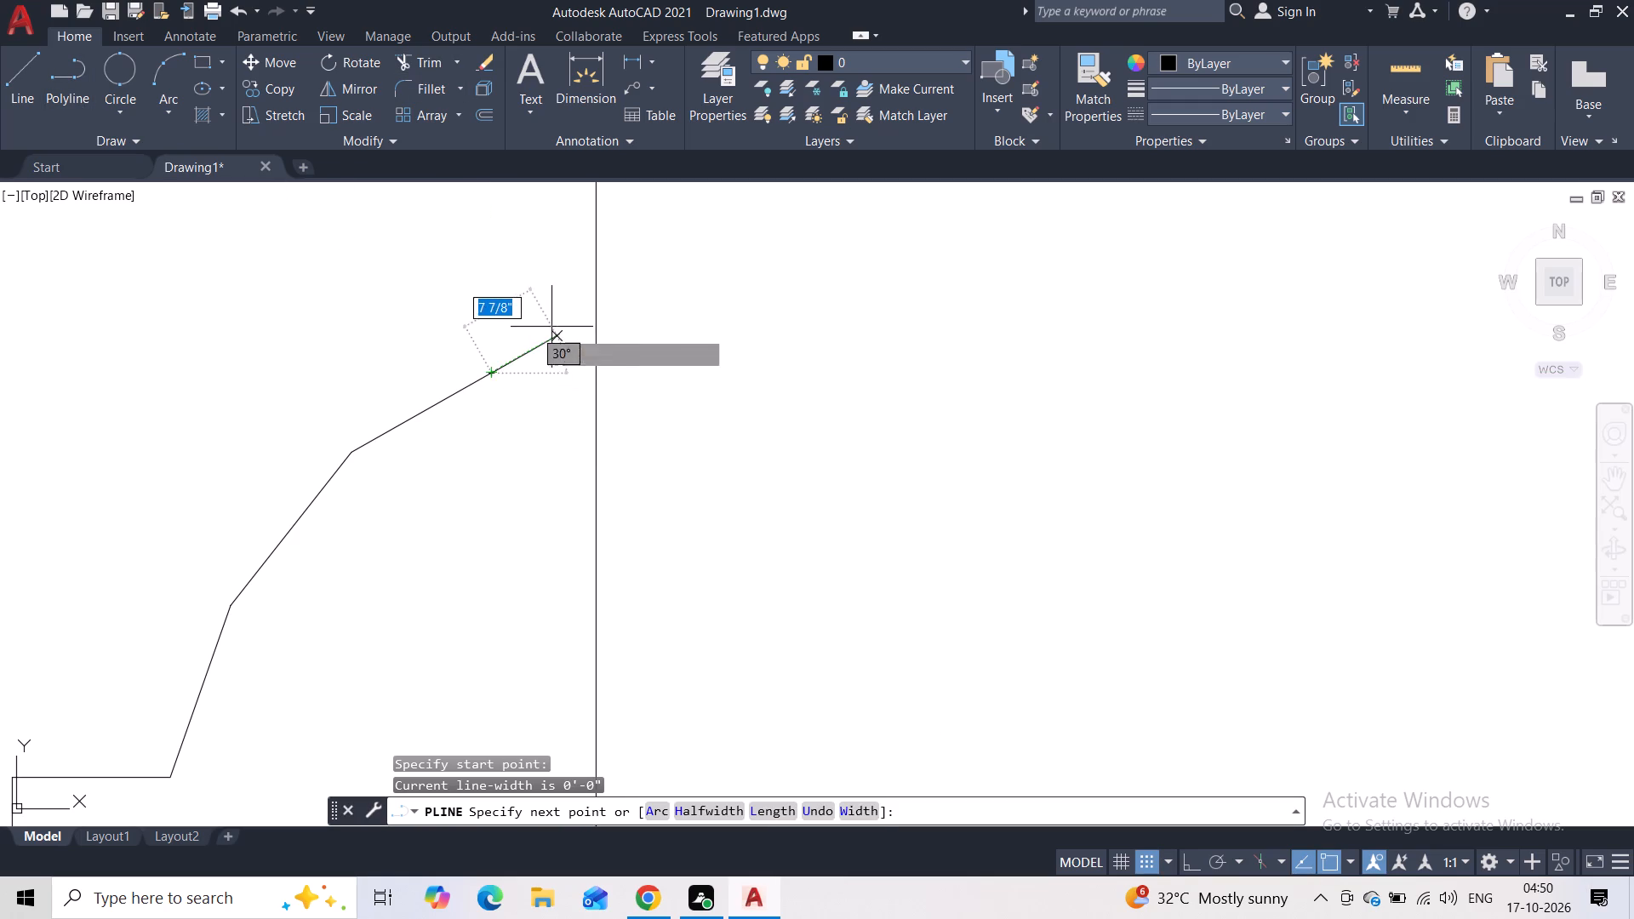
{"action": "left_click", "coordinate": [589, 308]}
{"action": "key", "text": "Escape"}
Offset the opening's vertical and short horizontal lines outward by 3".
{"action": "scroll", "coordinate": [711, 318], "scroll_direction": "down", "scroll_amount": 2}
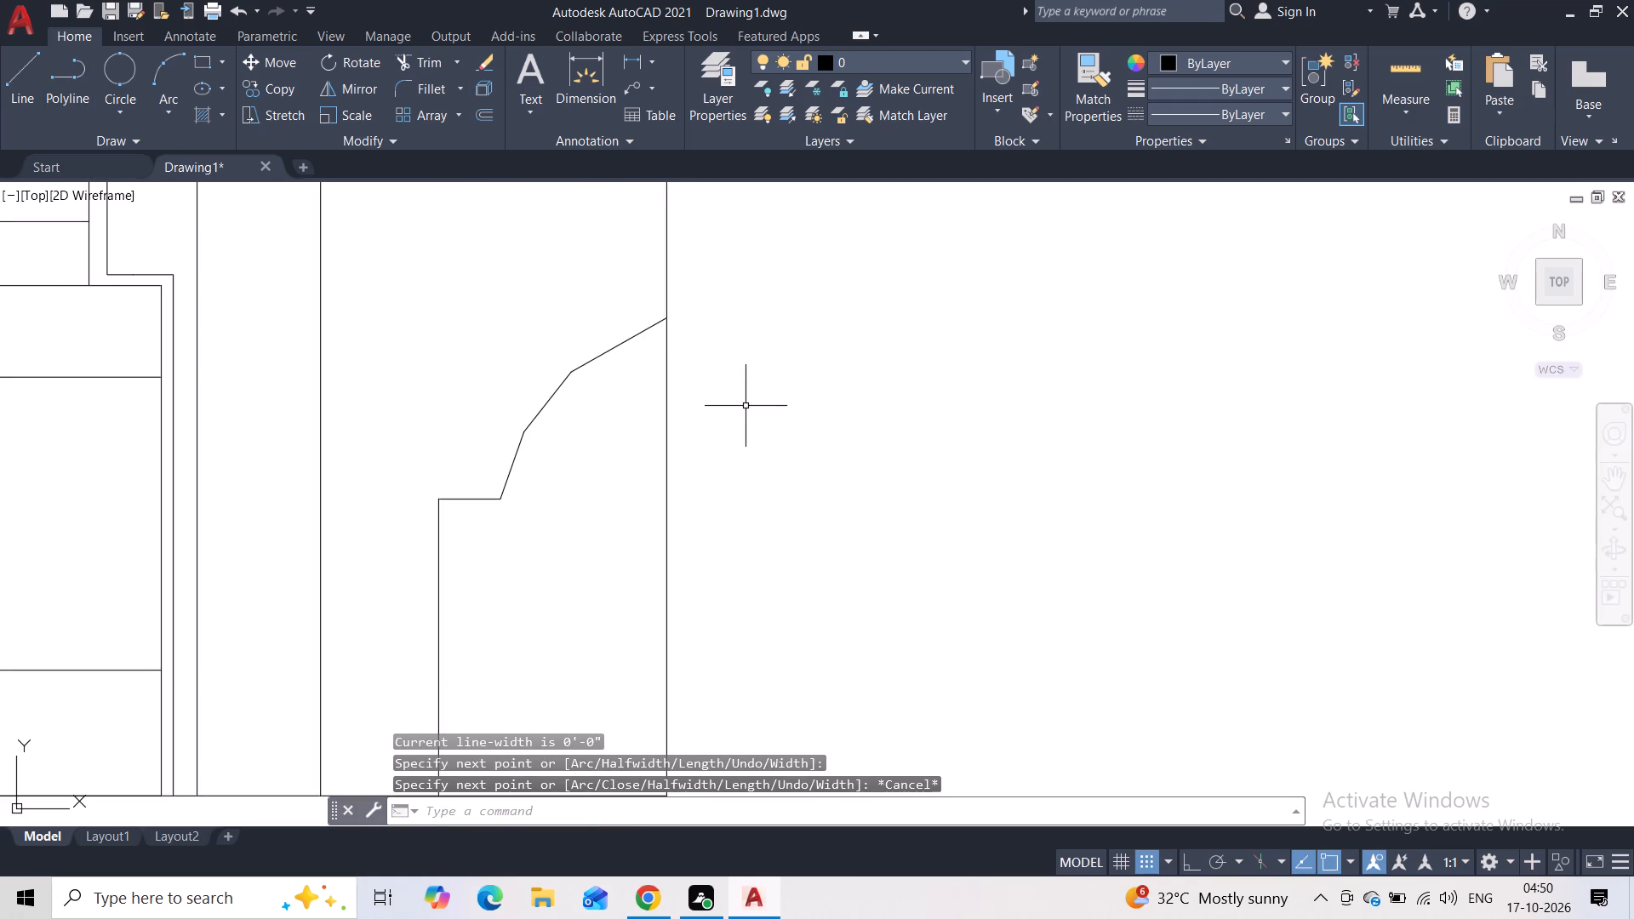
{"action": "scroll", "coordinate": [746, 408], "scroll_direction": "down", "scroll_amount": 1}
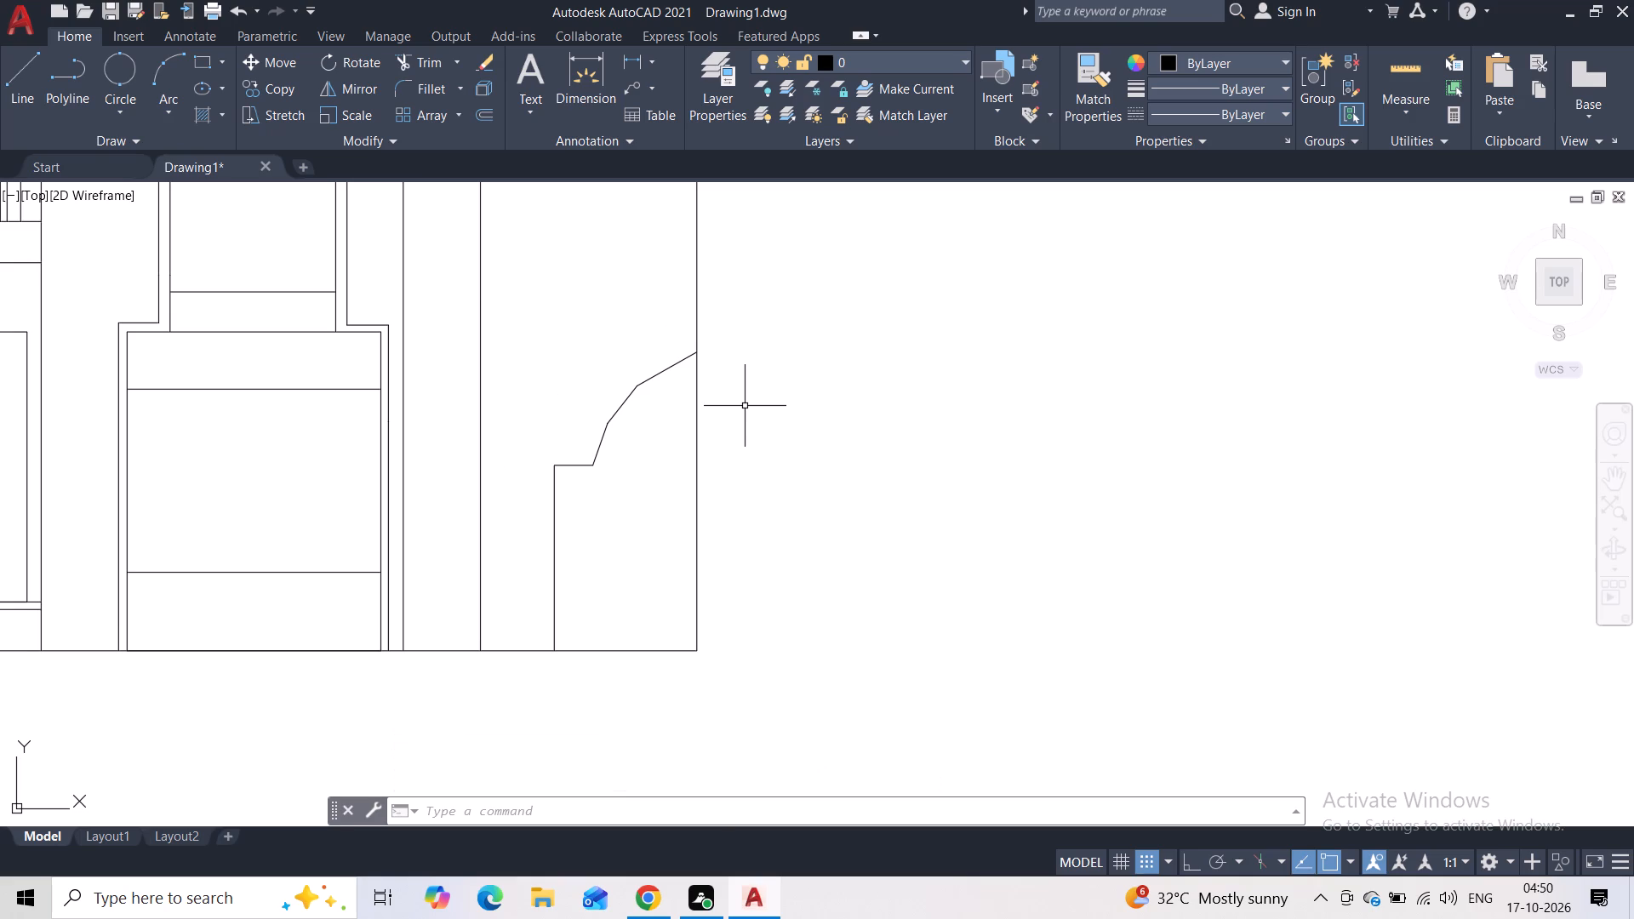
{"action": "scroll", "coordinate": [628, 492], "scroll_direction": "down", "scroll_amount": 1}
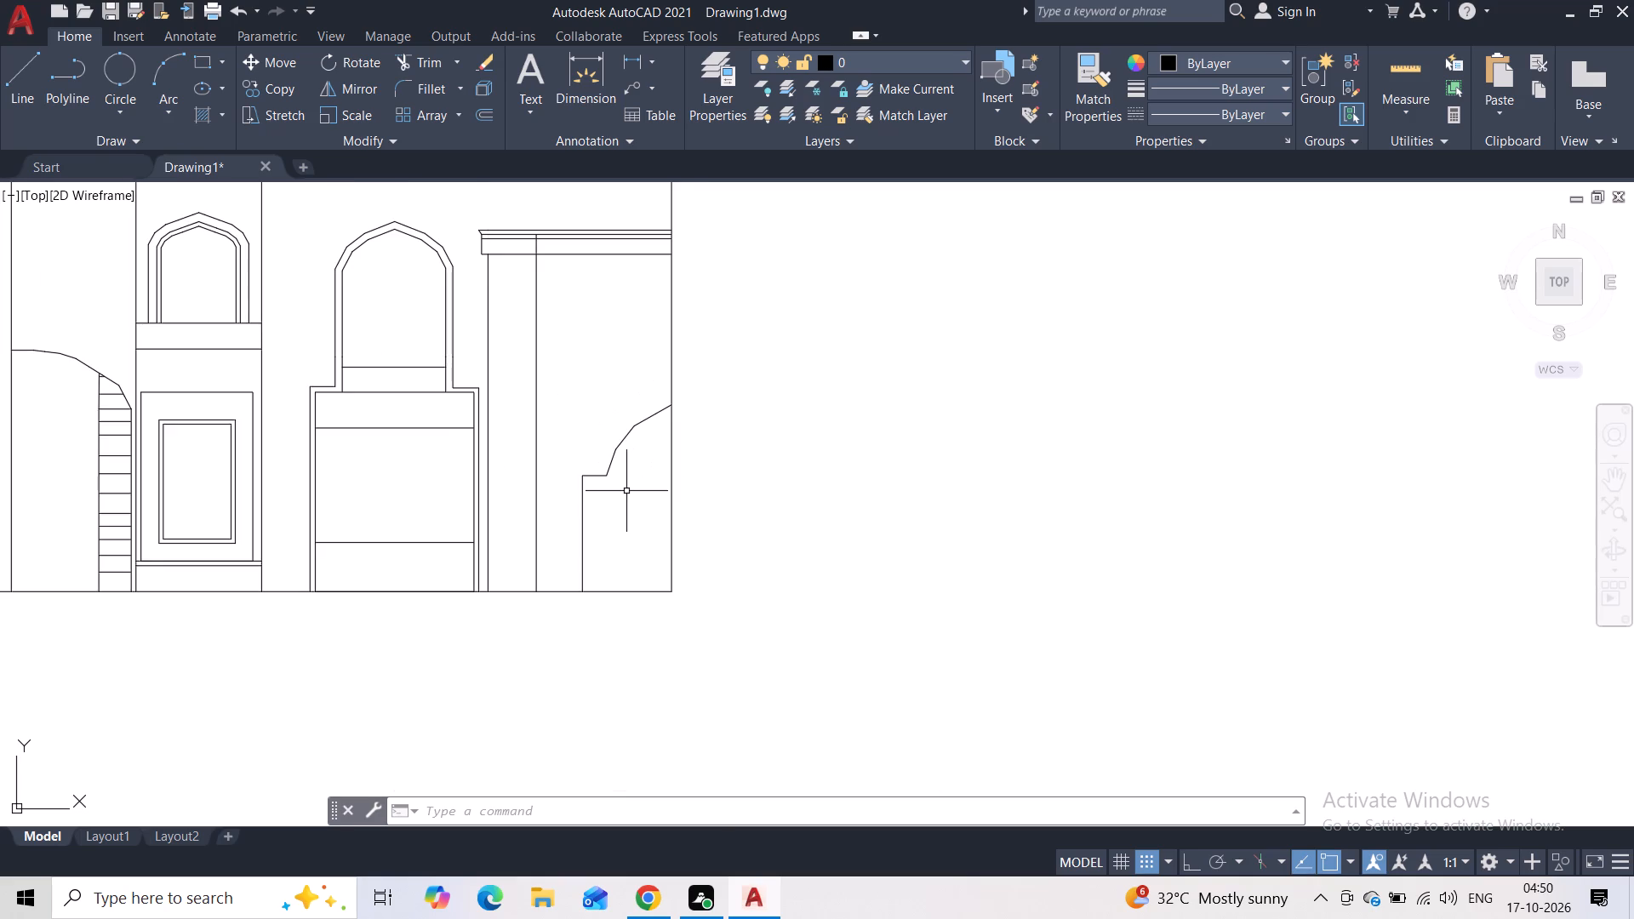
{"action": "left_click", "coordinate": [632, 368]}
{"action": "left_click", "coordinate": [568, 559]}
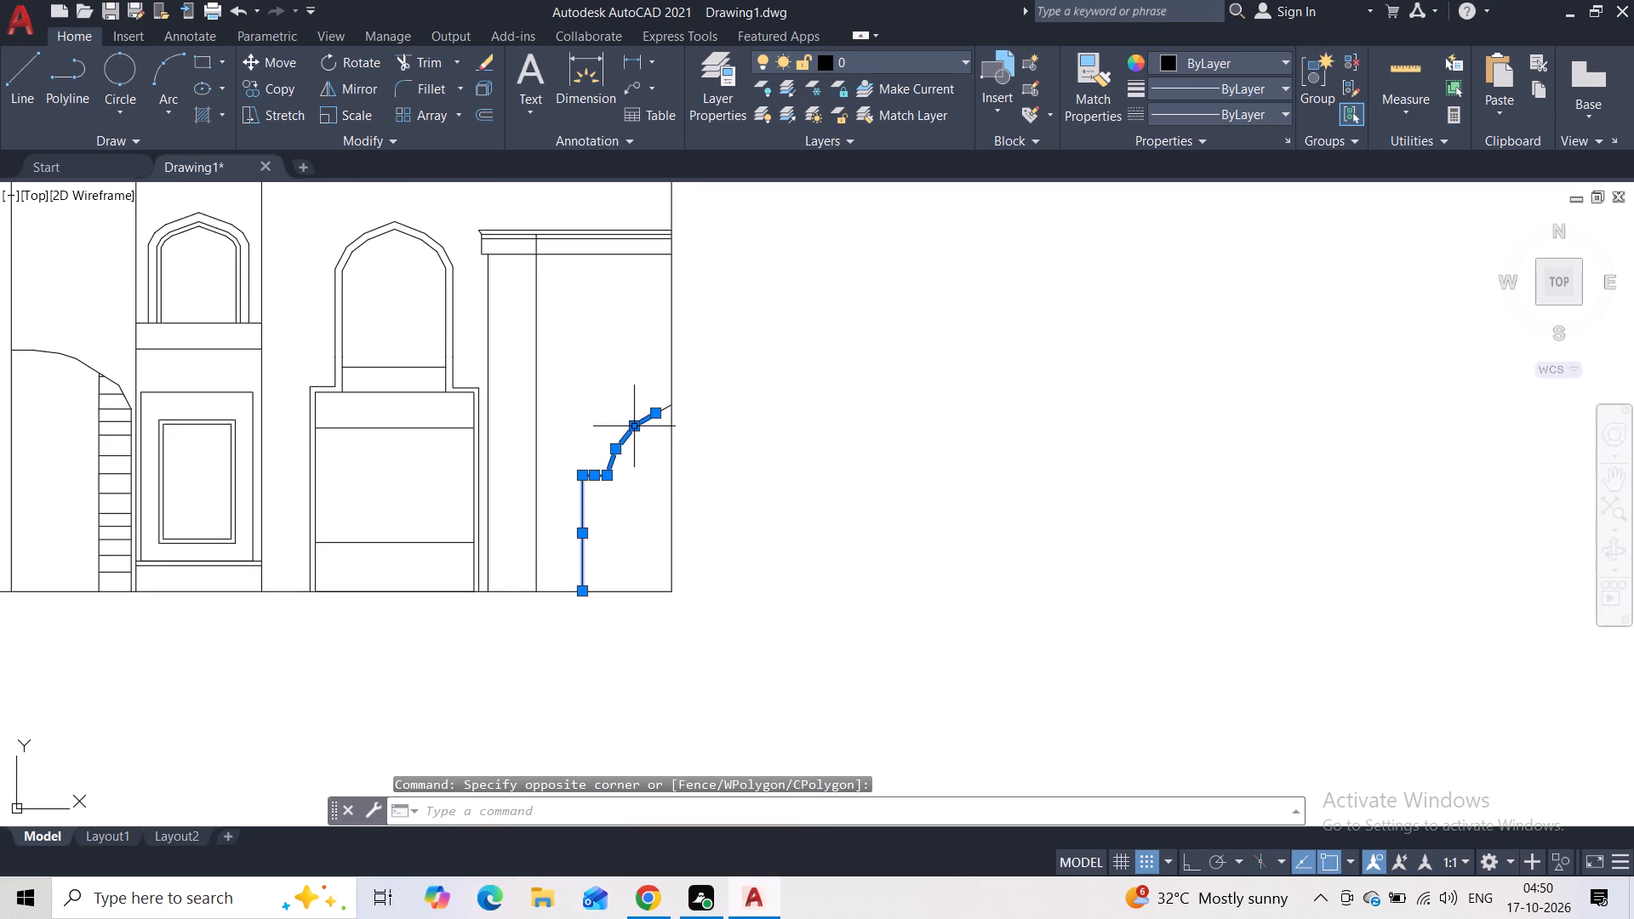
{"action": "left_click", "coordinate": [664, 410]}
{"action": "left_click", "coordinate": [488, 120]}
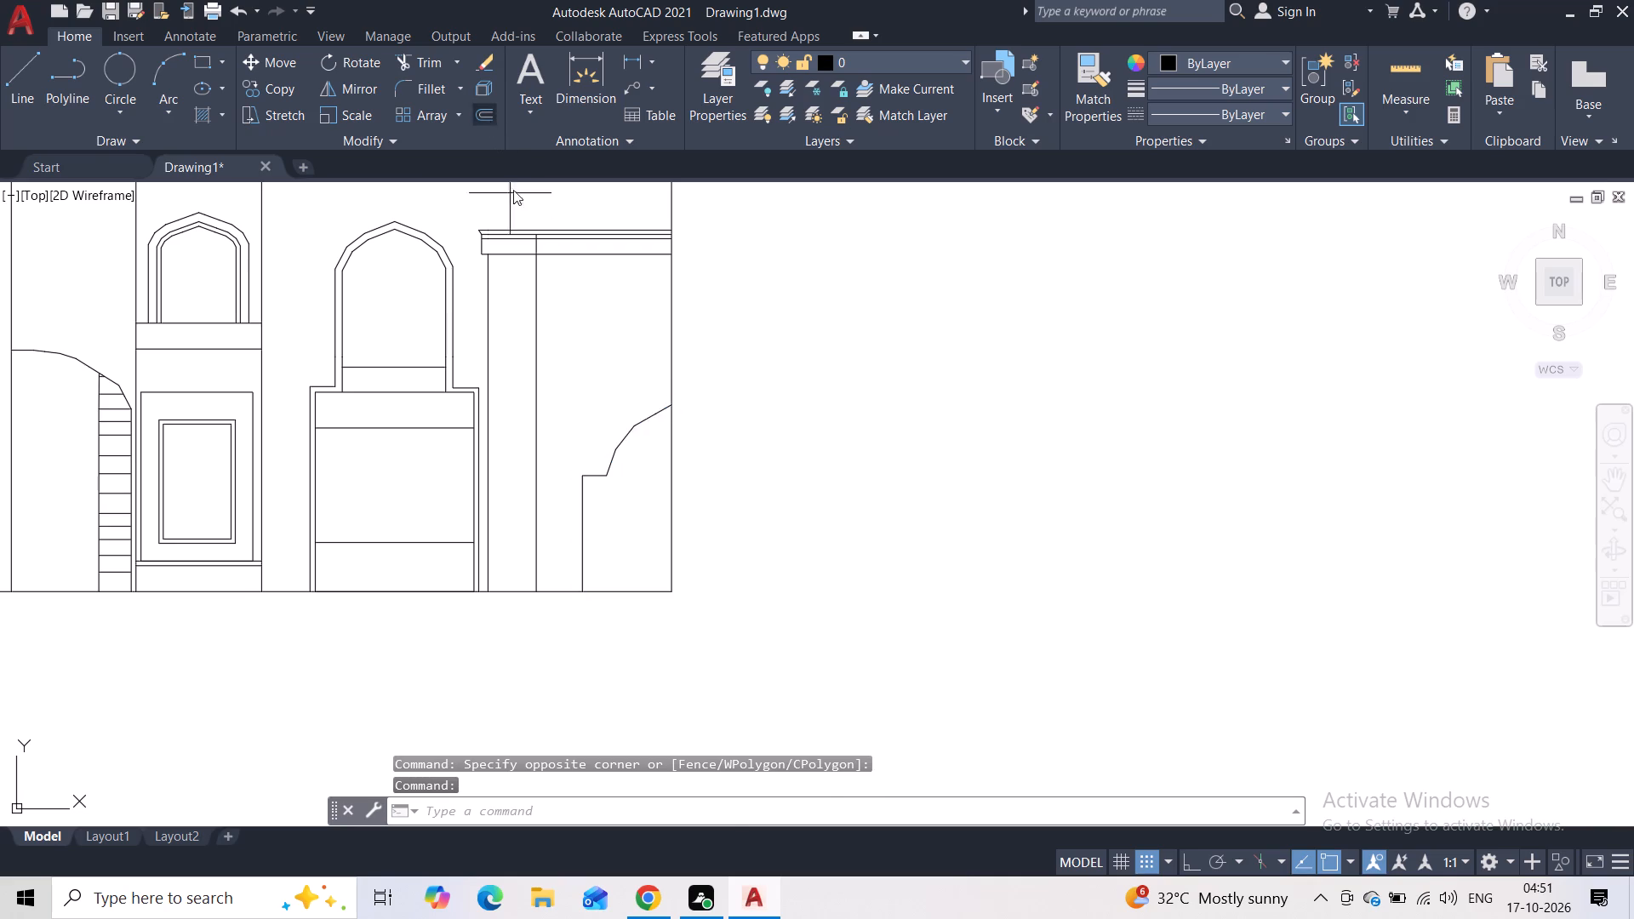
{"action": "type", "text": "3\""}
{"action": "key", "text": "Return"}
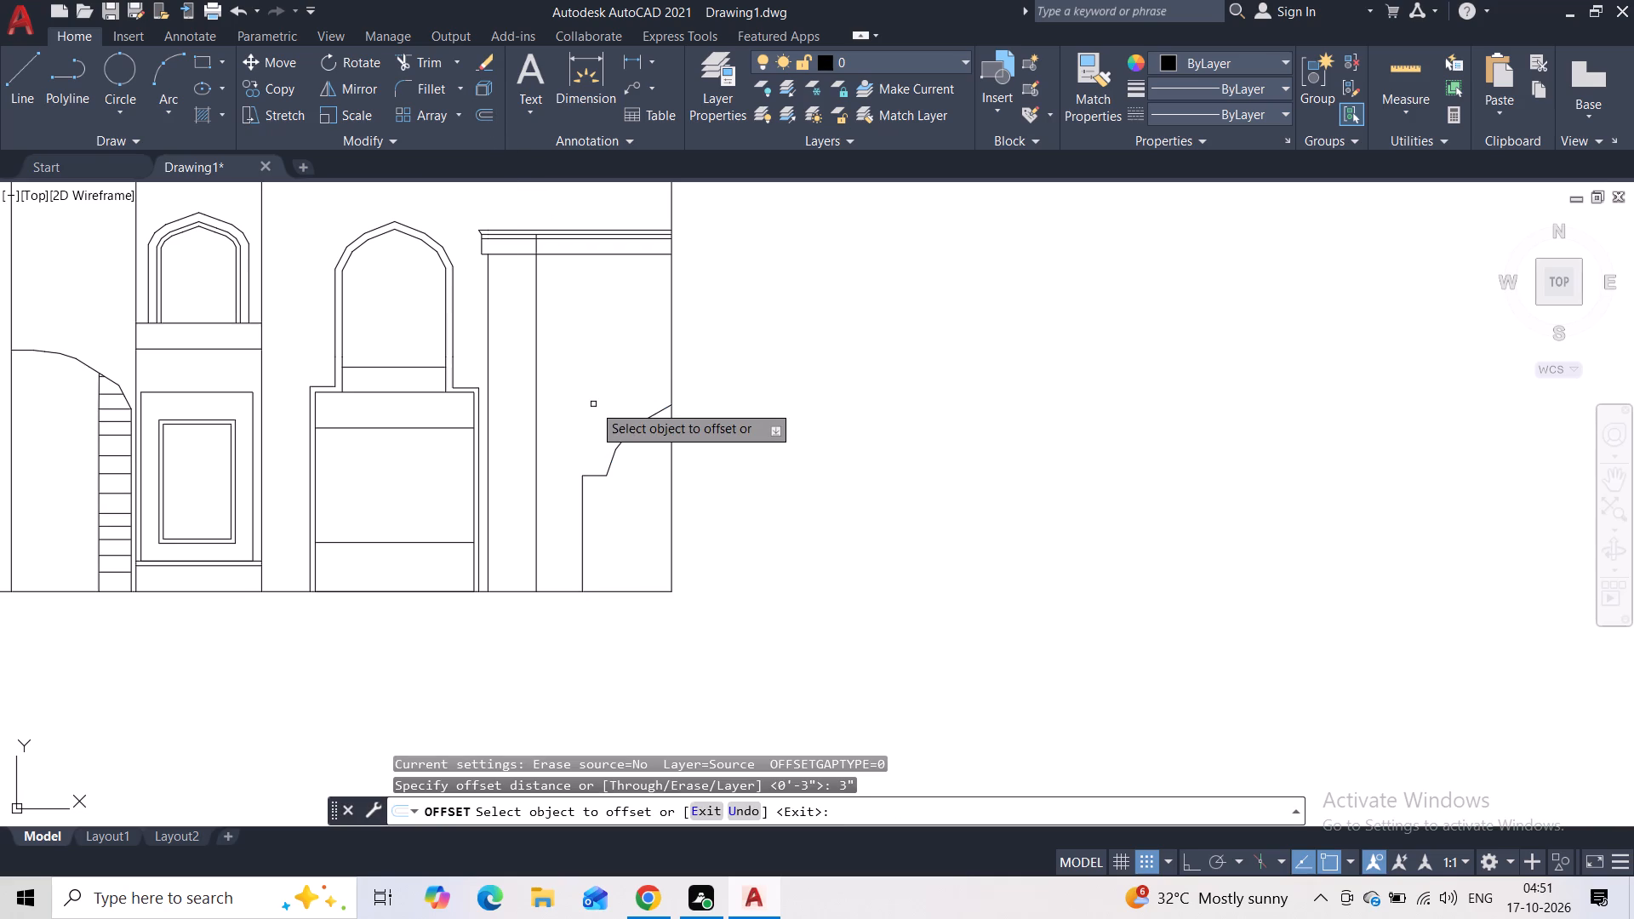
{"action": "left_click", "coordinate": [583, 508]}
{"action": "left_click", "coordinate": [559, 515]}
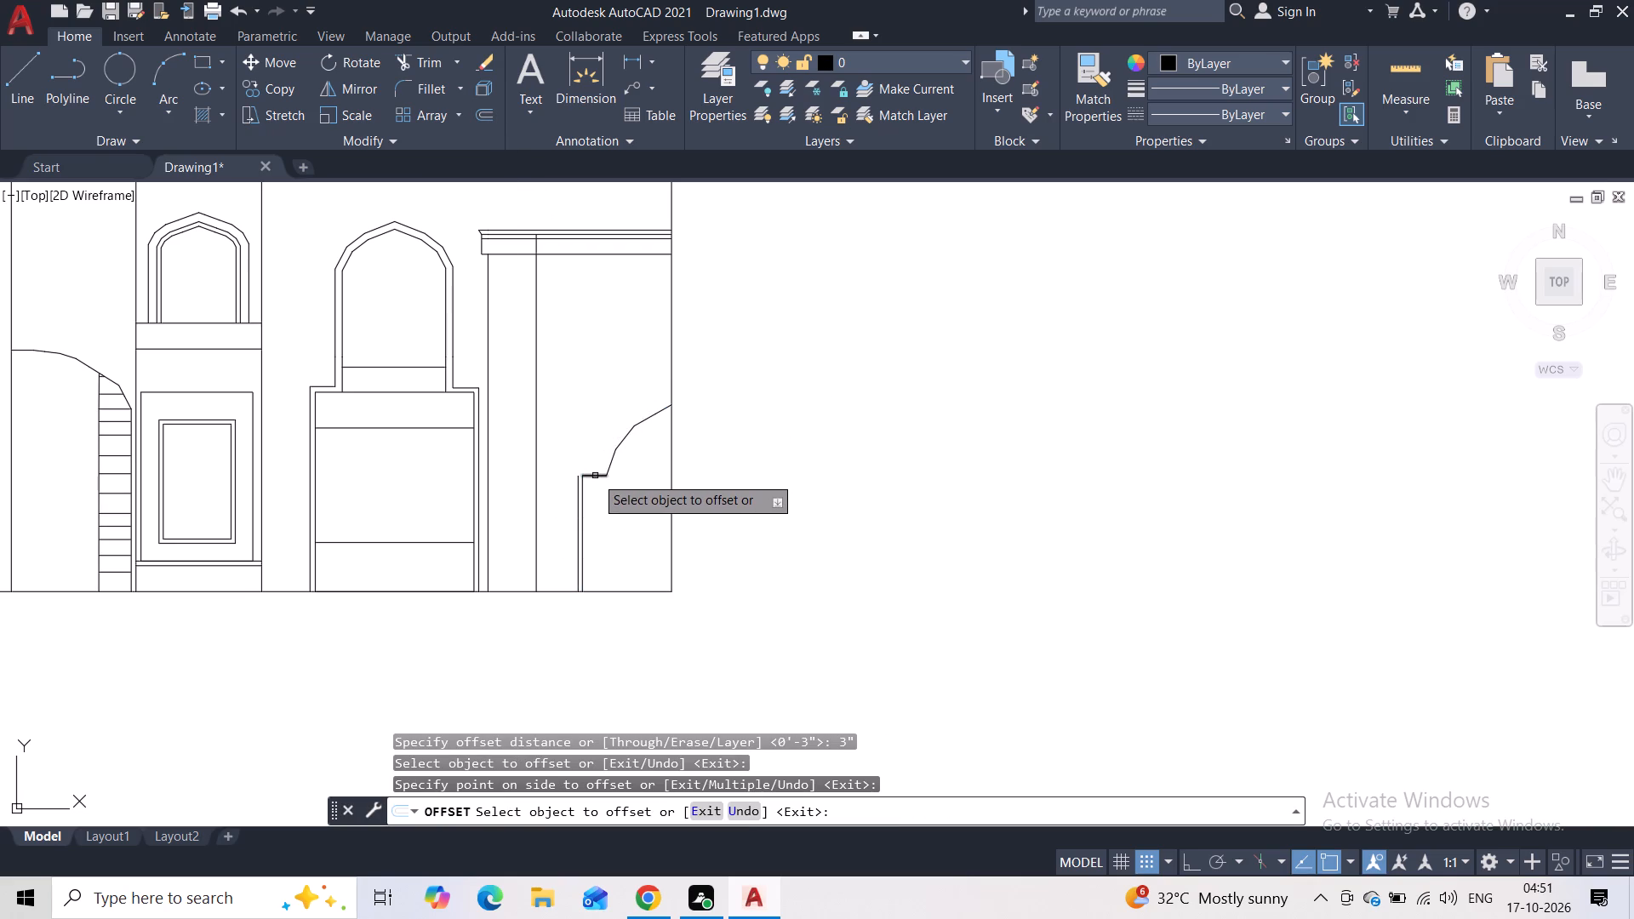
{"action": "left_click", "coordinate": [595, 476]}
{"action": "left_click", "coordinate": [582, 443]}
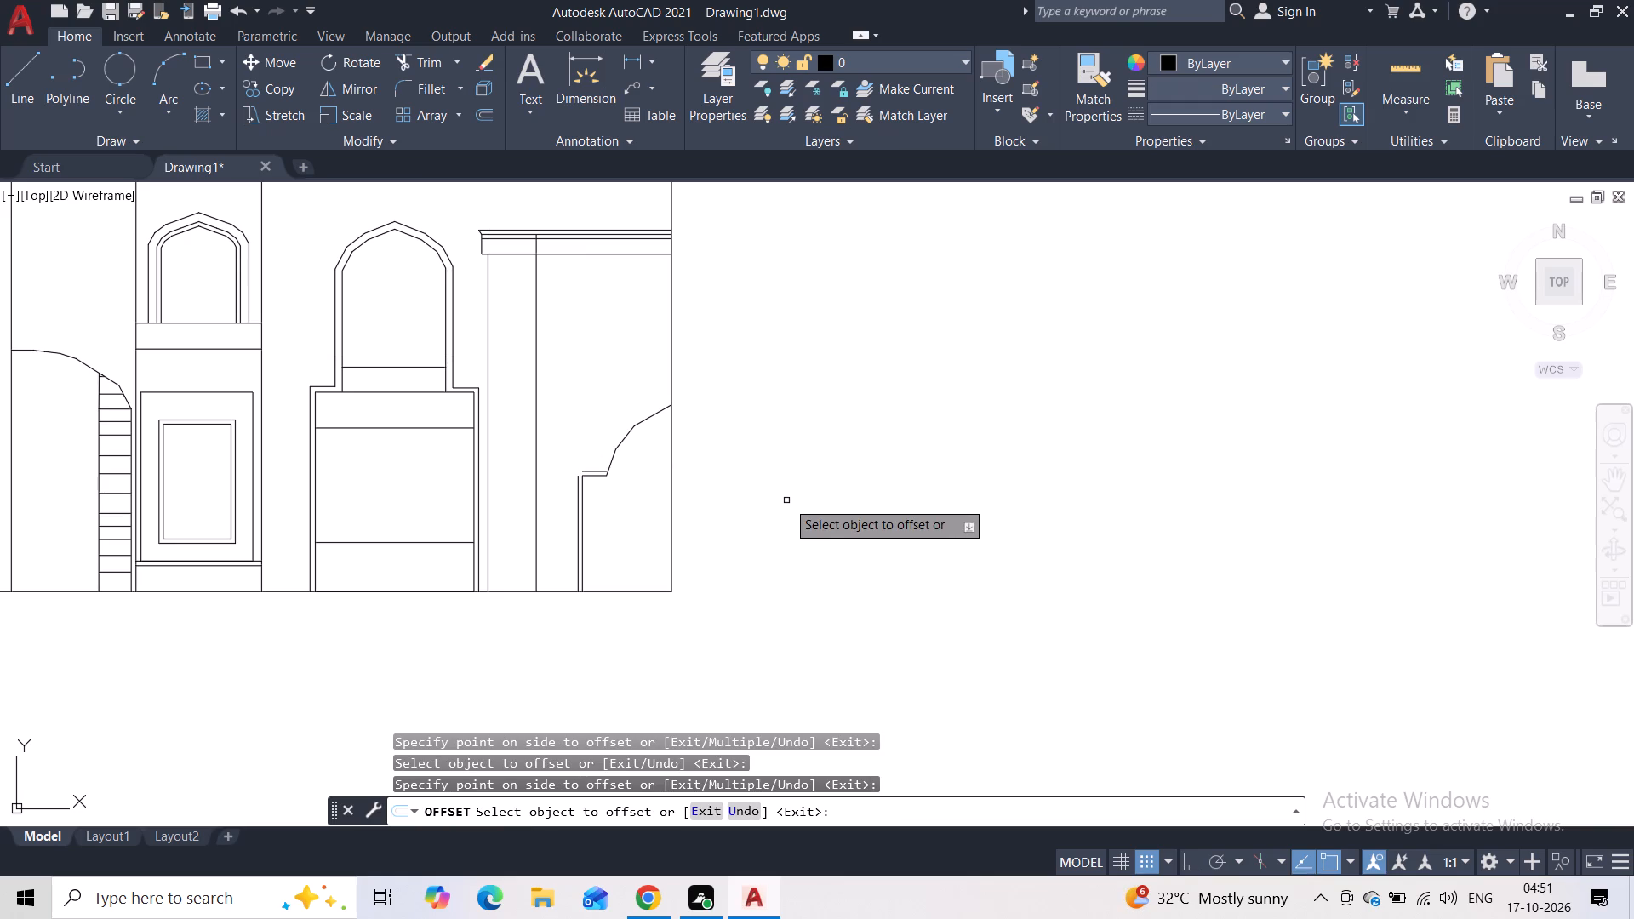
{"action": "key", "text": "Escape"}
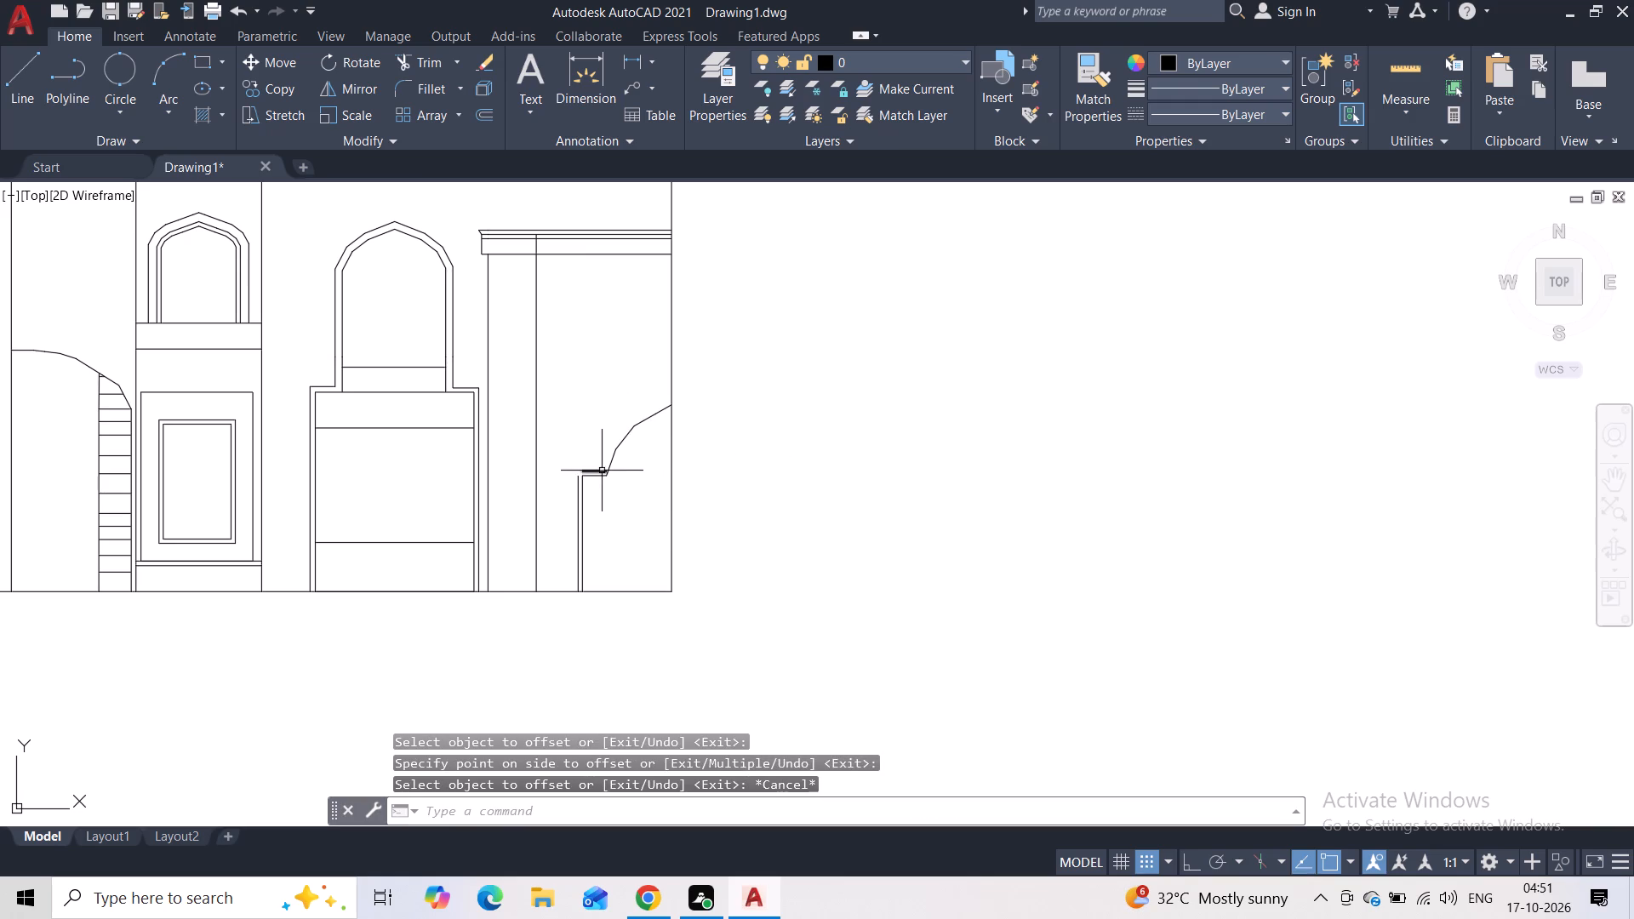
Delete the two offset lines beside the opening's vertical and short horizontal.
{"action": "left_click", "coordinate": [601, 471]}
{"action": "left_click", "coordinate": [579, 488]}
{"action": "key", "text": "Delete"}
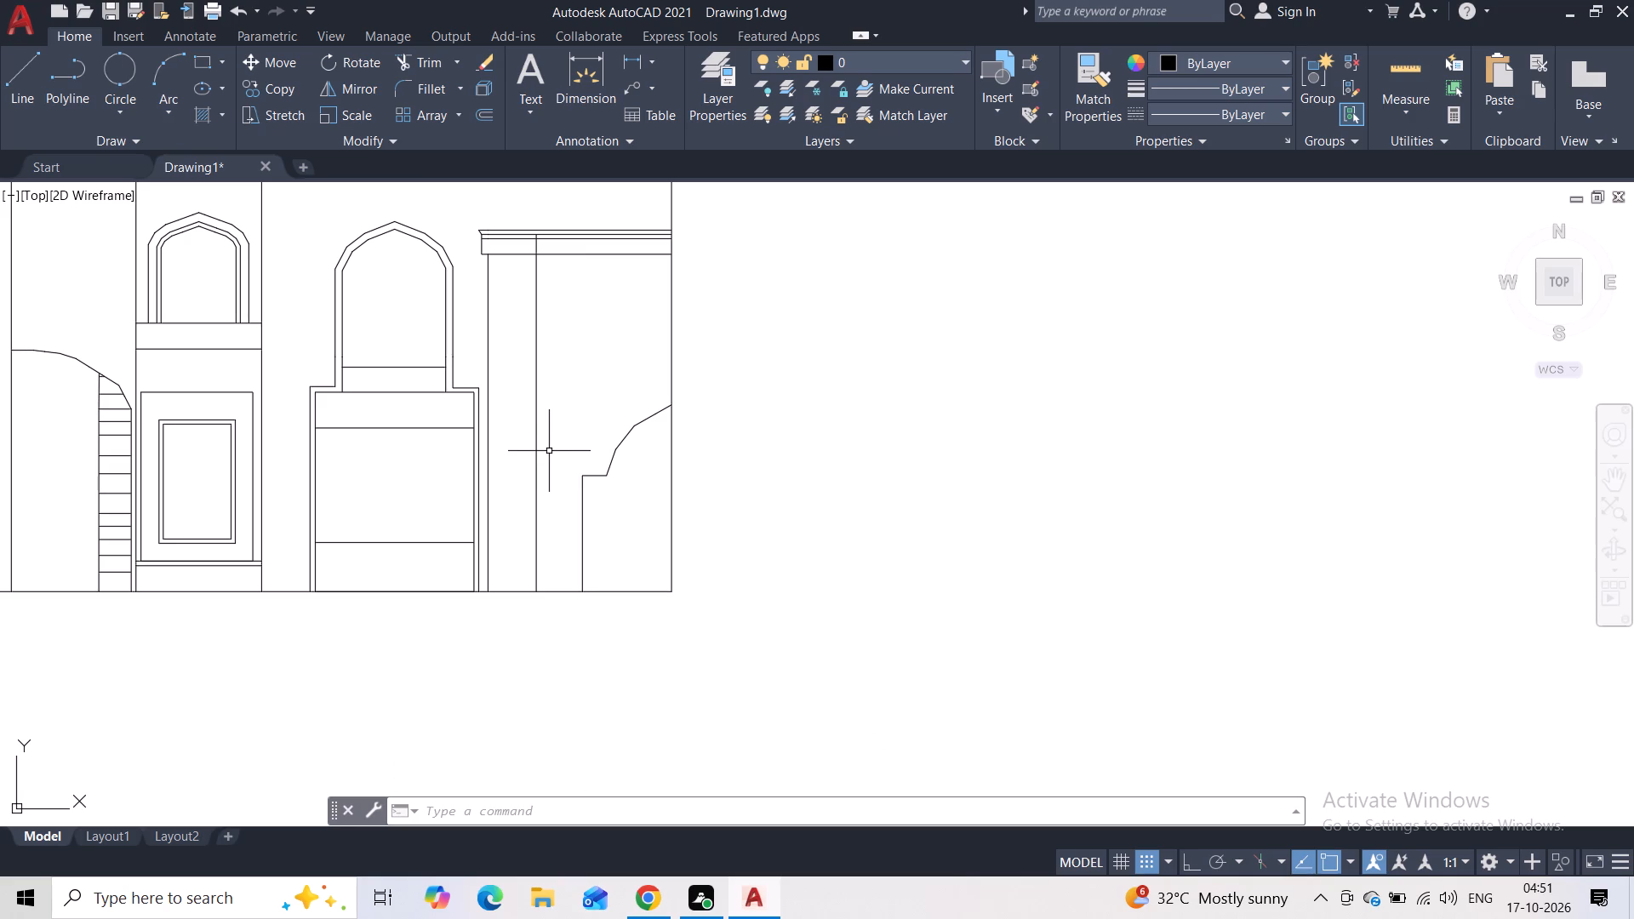
Join the opening's vertical, short horizontal and arch segments into a single polyline.
{"action": "left_click", "coordinate": [649, 397]}
{"action": "left_click", "coordinate": [591, 557]}
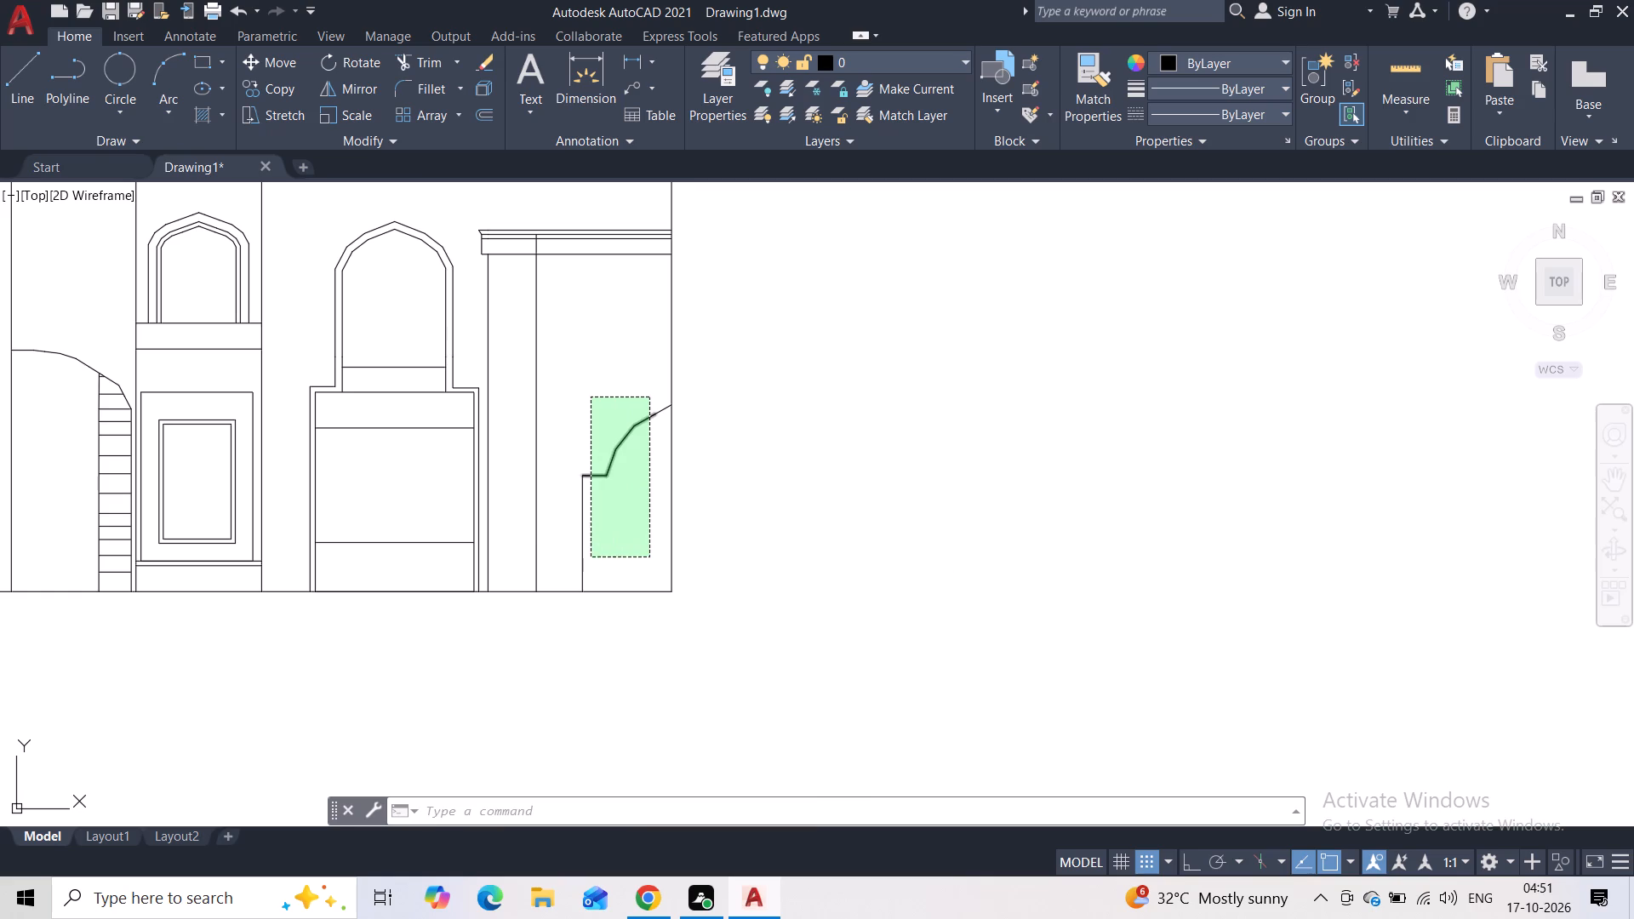
{"action": "scroll", "coordinate": [666, 413], "scroll_direction": "up", "scroll_amount": 2}
{"action": "left_click", "coordinate": [655, 389]}
{"action": "left_click", "coordinate": [617, 465]}
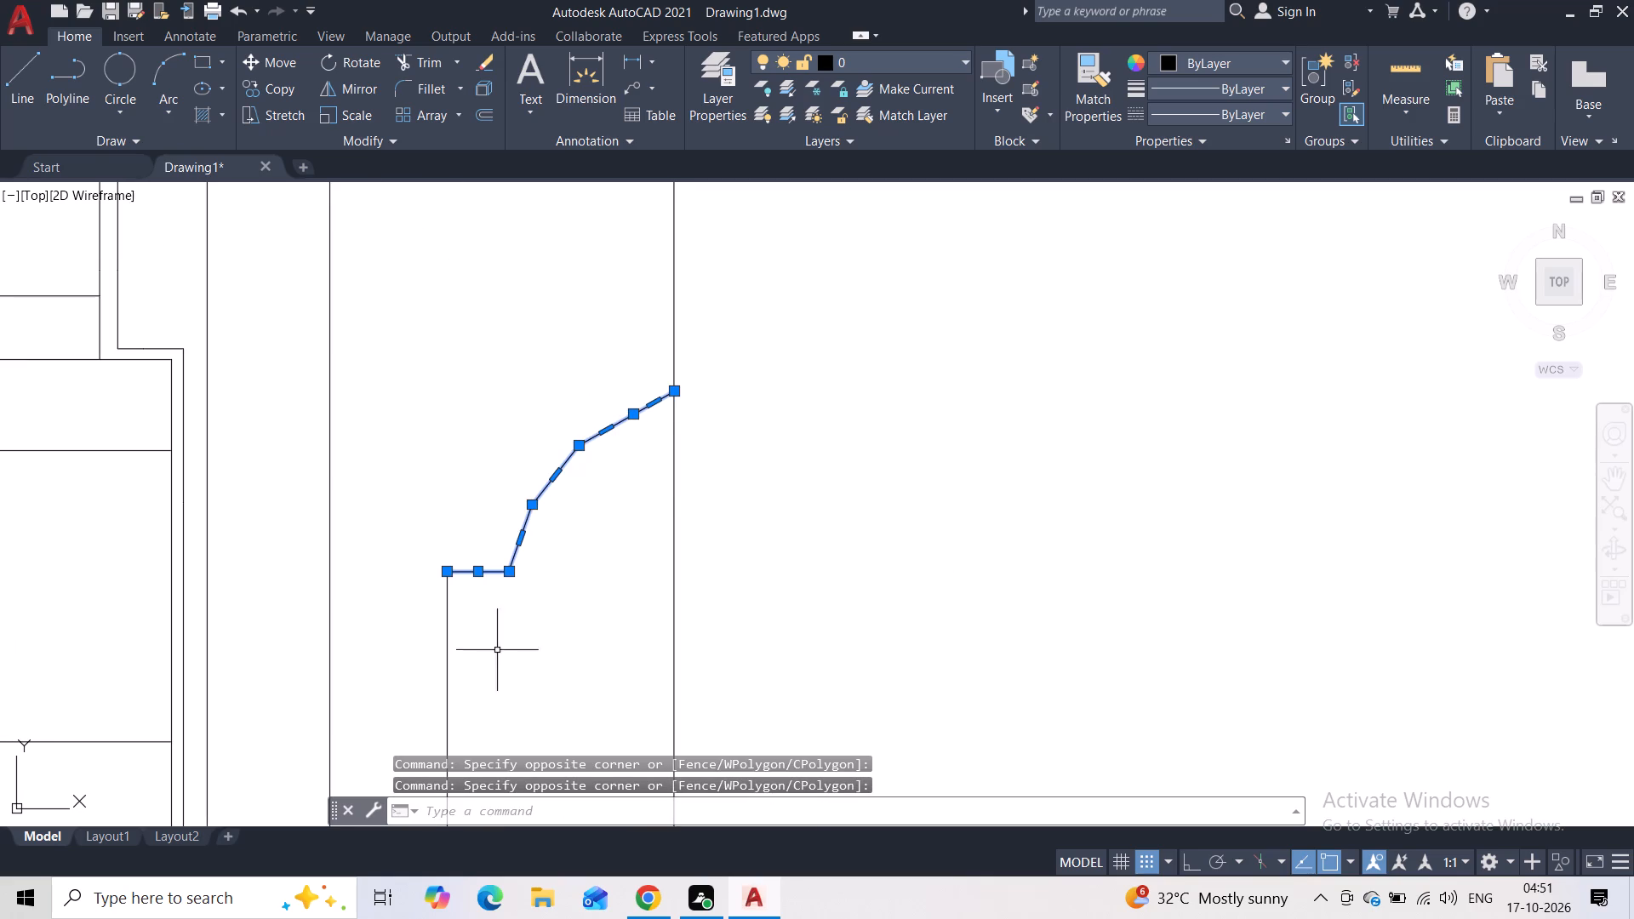
{"action": "left_click", "coordinate": [486, 658]}
{"action": "left_click", "coordinate": [426, 661]}
{"action": "key", "text": "j"}
{"action": "key", "text": "Return"}
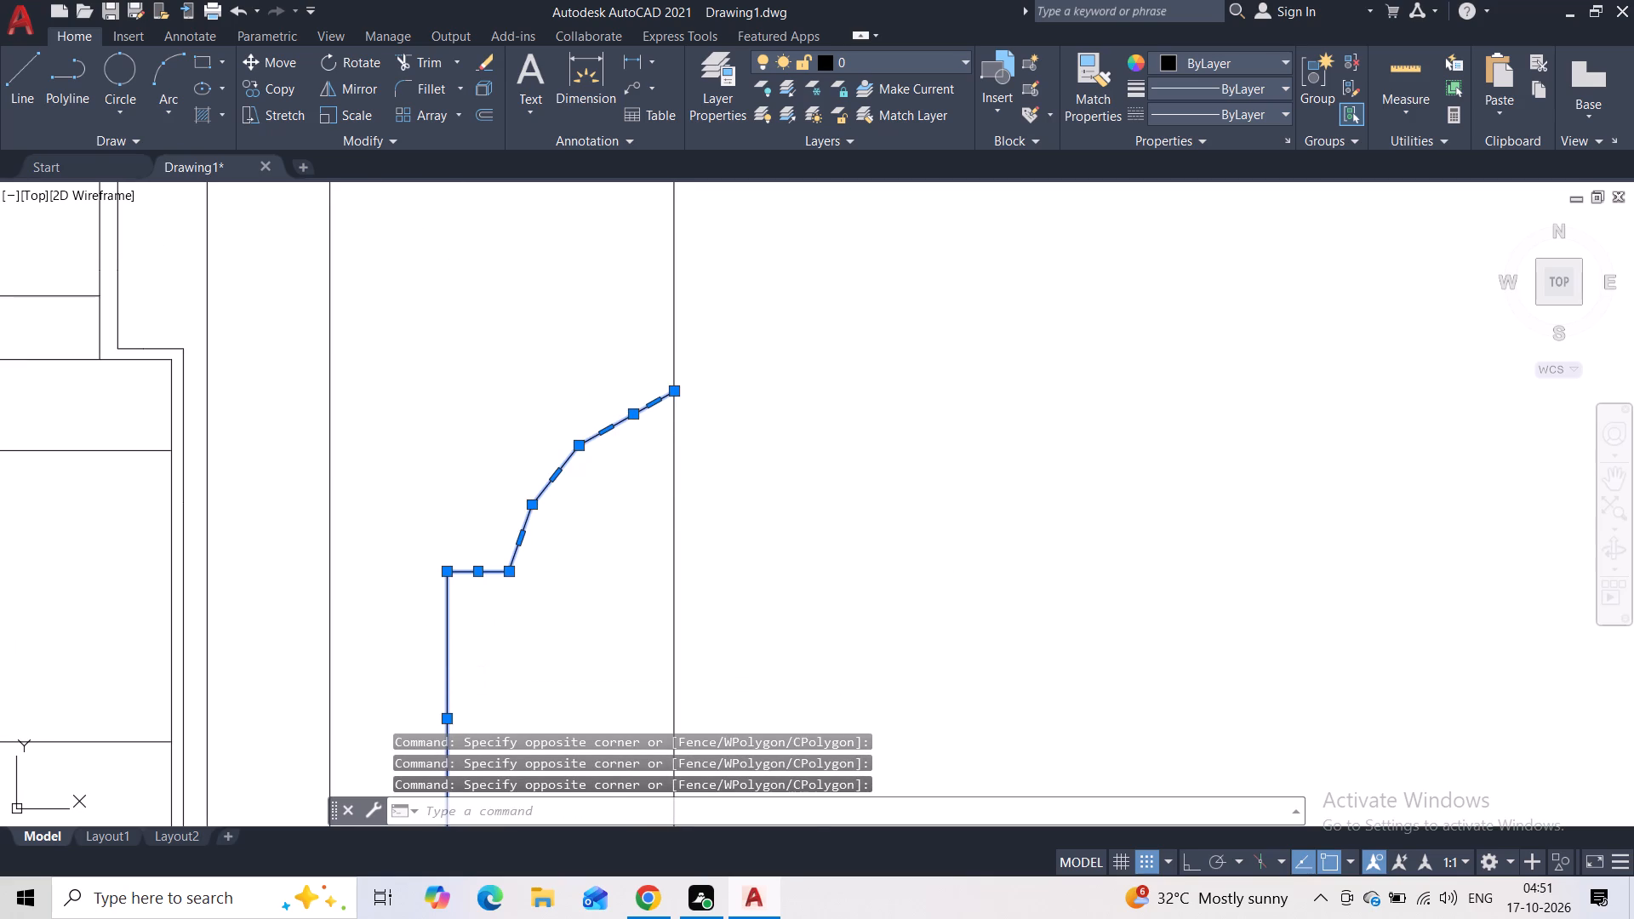
Offset the joined opening outline 3" outward.
{"action": "left_click", "coordinate": [607, 400]}
{"action": "left_click", "coordinate": [446, 633]}
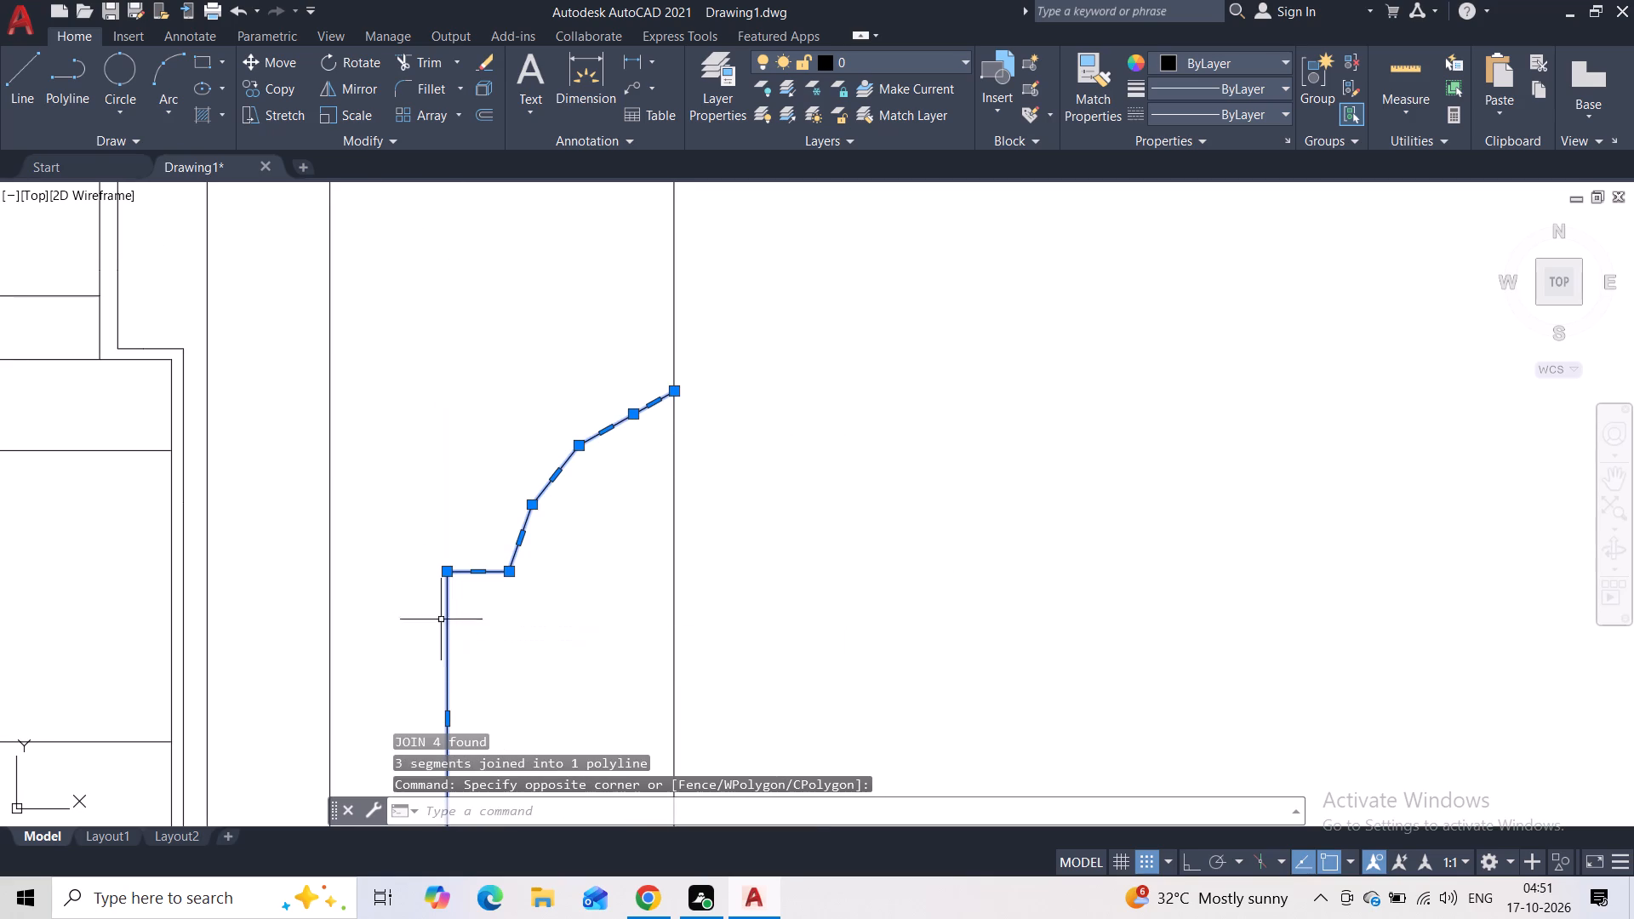
{"action": "left_click", "coordinate": [488, 117]}
{"action": "key", "text": "3"}
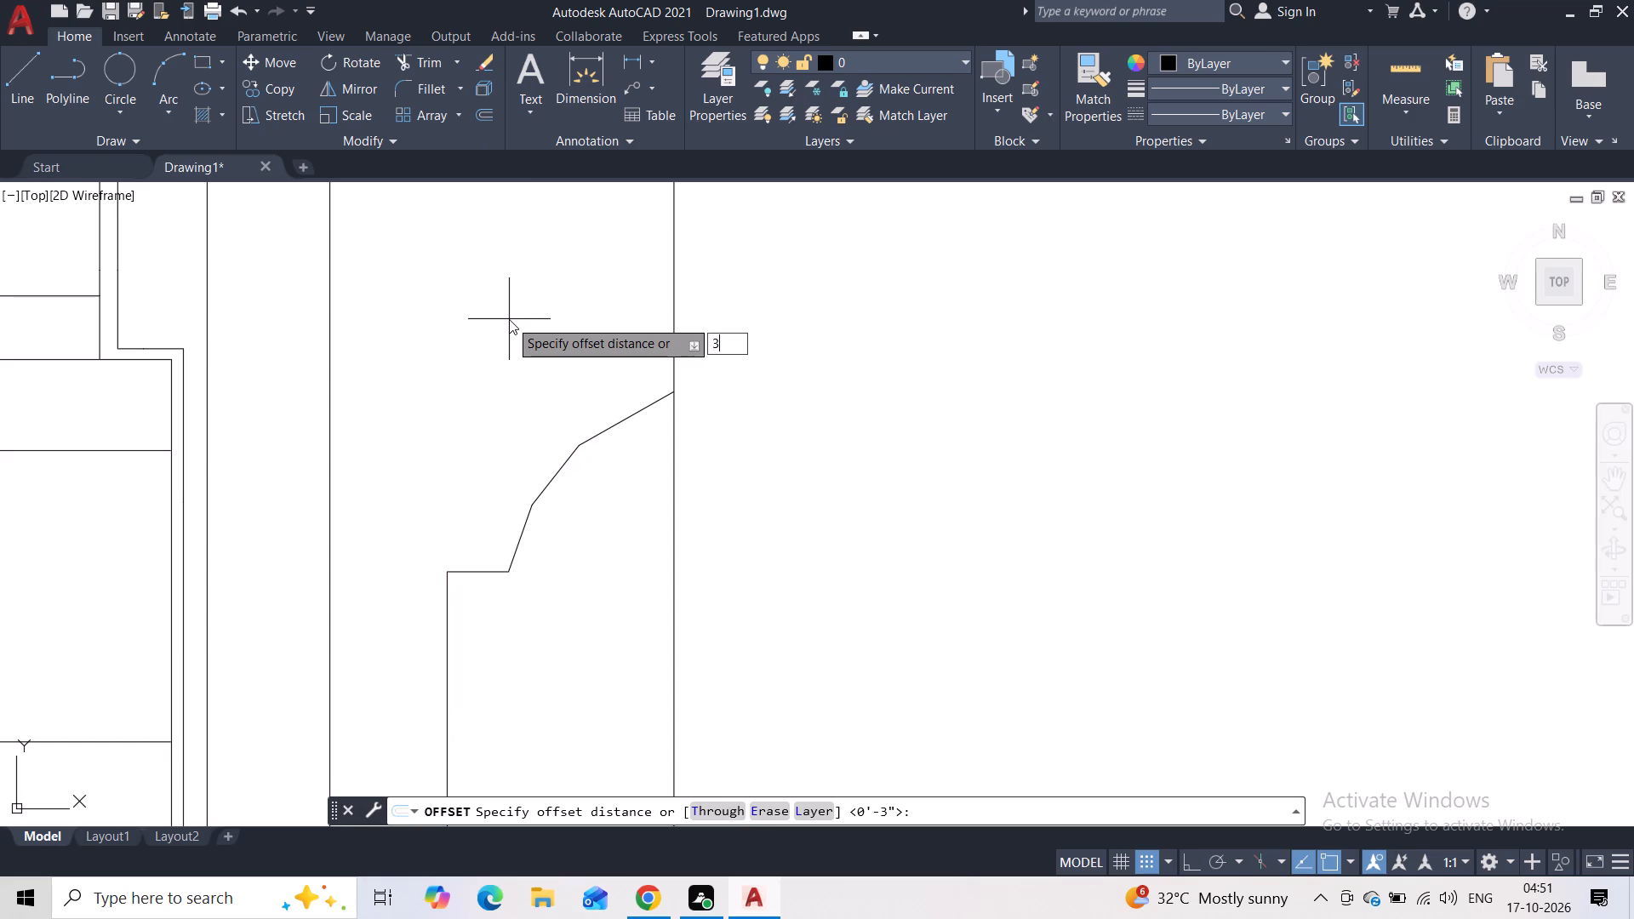
{"action": "key", "text": "shift+quotedbl"}
{"action": "key", "text": "Return"}
{"action": "left_click", "coordinate": [510, 319]}
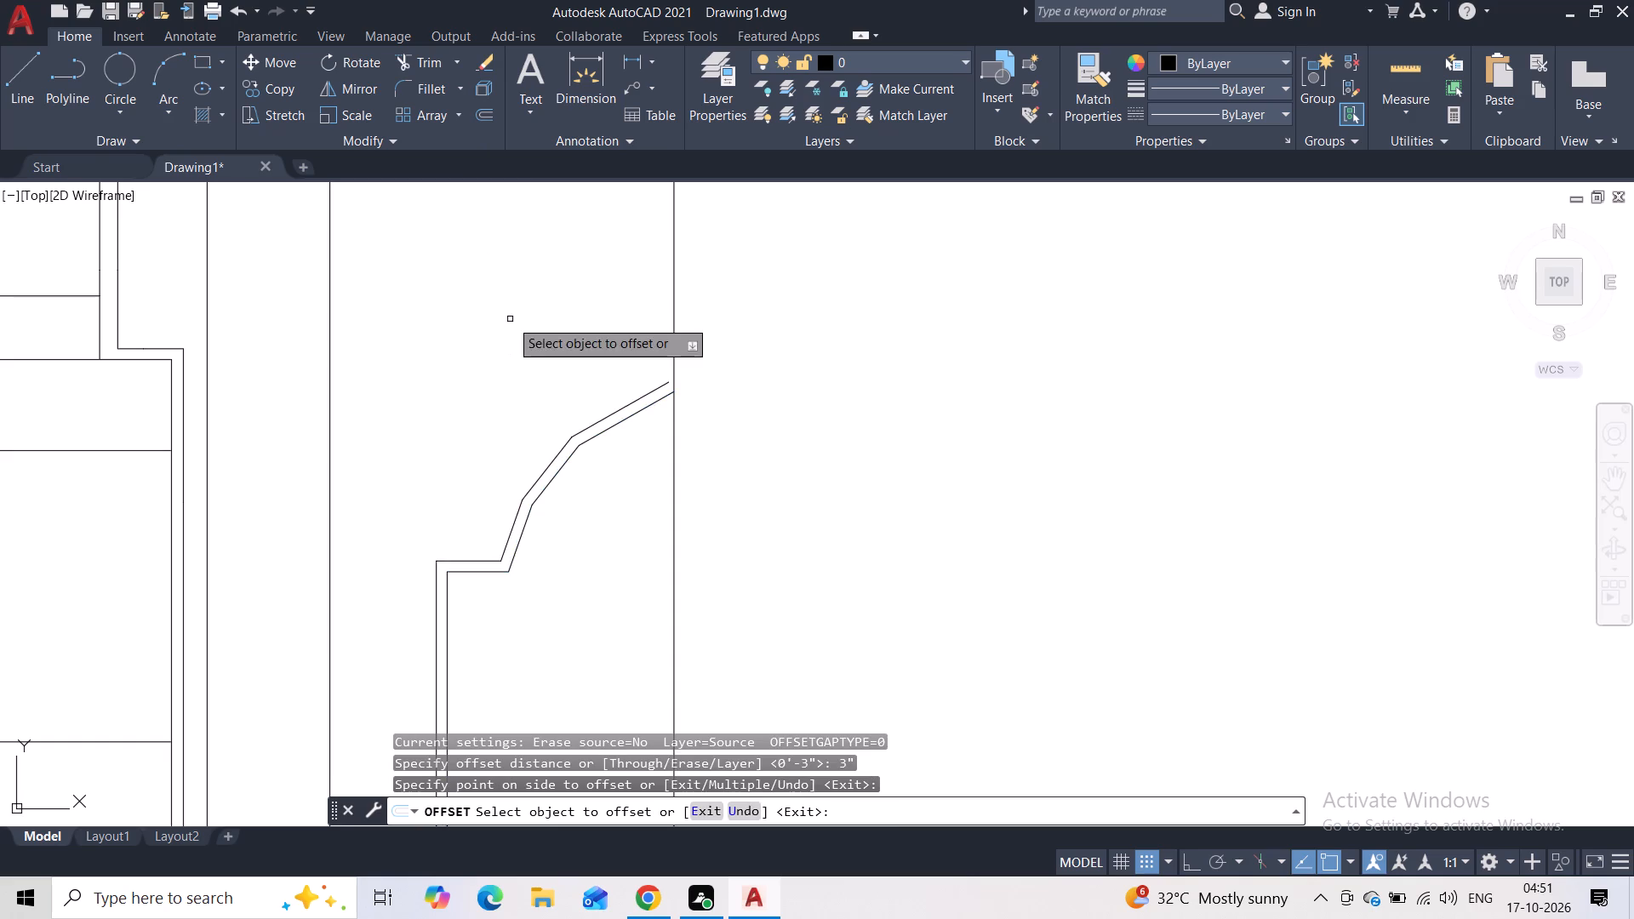
{"action": "scroll", "coordinate": [528, 391], "scroll_direction": "down", "scroll_amount": 2}
{"action": "key", "text": "Escape"}
Draw a short polyline extending the open upper end of the outer opening outline to the vertical end line.
{"action": "scroll", "coordinate": [573, 415], "scroll_direction": "up", "scroll_amount": 3}
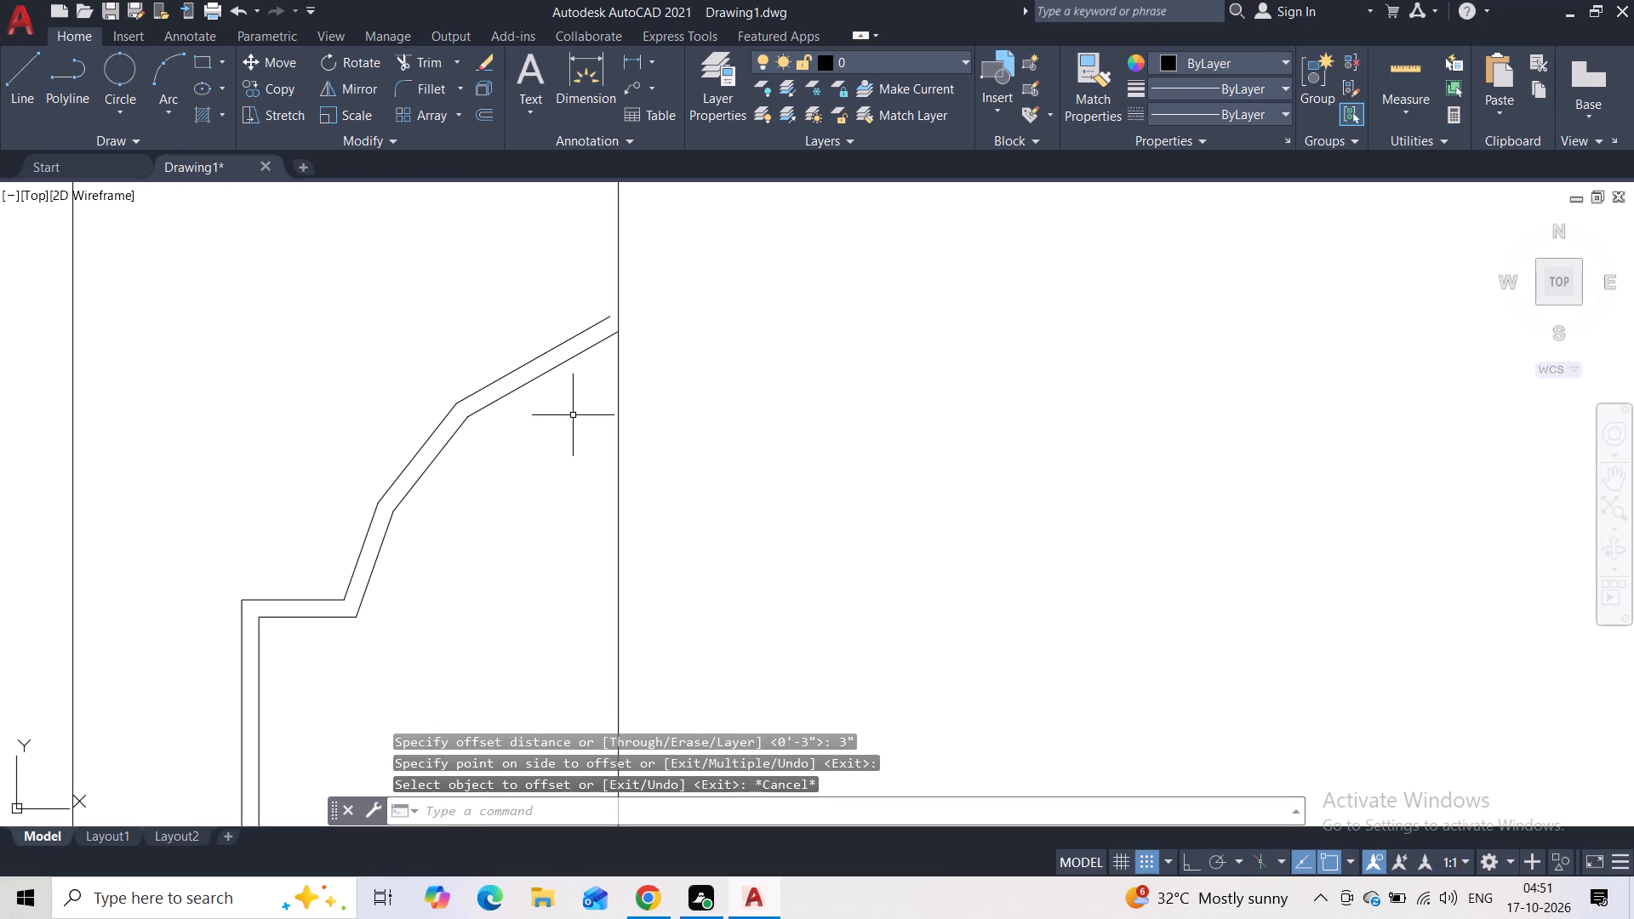
{"action": "scroll", "coordinate": [577, 340], "scroll_direction": "up", "scroll_amount": 2}
{"action": "left_click", "coordinate": [79, 84]}
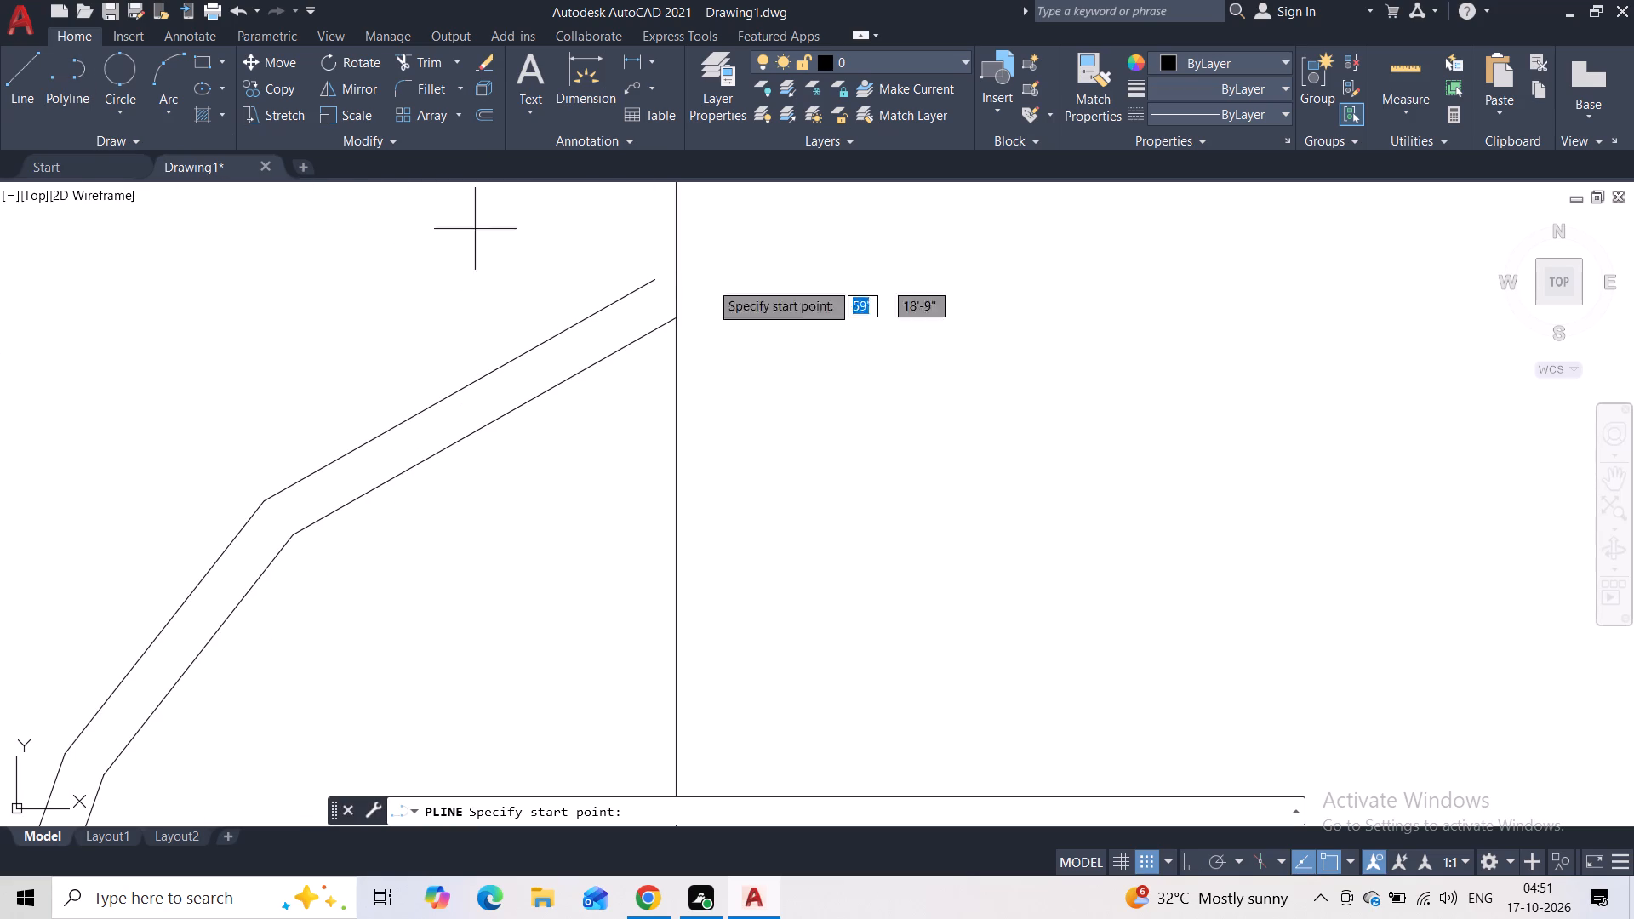
{"action": "scroll", "coordinate": [669, 282], "scroll_direction": "up", "scroll_amount": 2}
{"action": "left_click", "coordinate": [633, 282]}
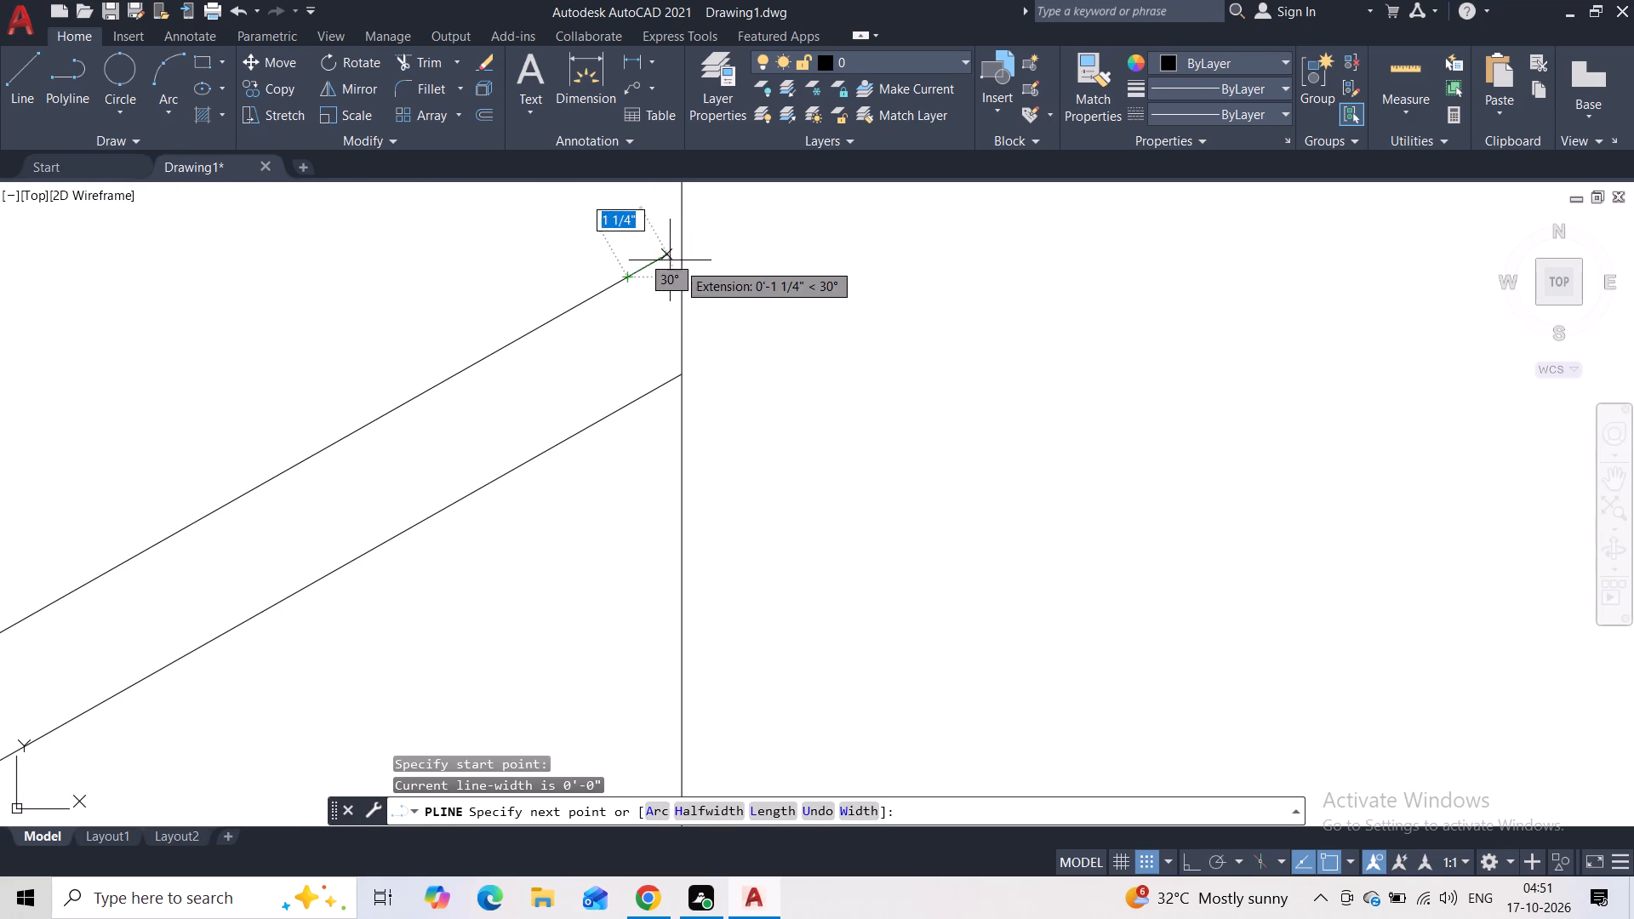
{"action": "left_click", "coordinate": [687, 242]}
{"action": "key", "text": "Escape"}
Hatch the tower's inner face around its arched windows with the AR-BRELM pattern at scale 2.3.
{"action": "scroll", "coordinate": [784, 277], "scroll_direction": "down", "scroll_amount": 2}
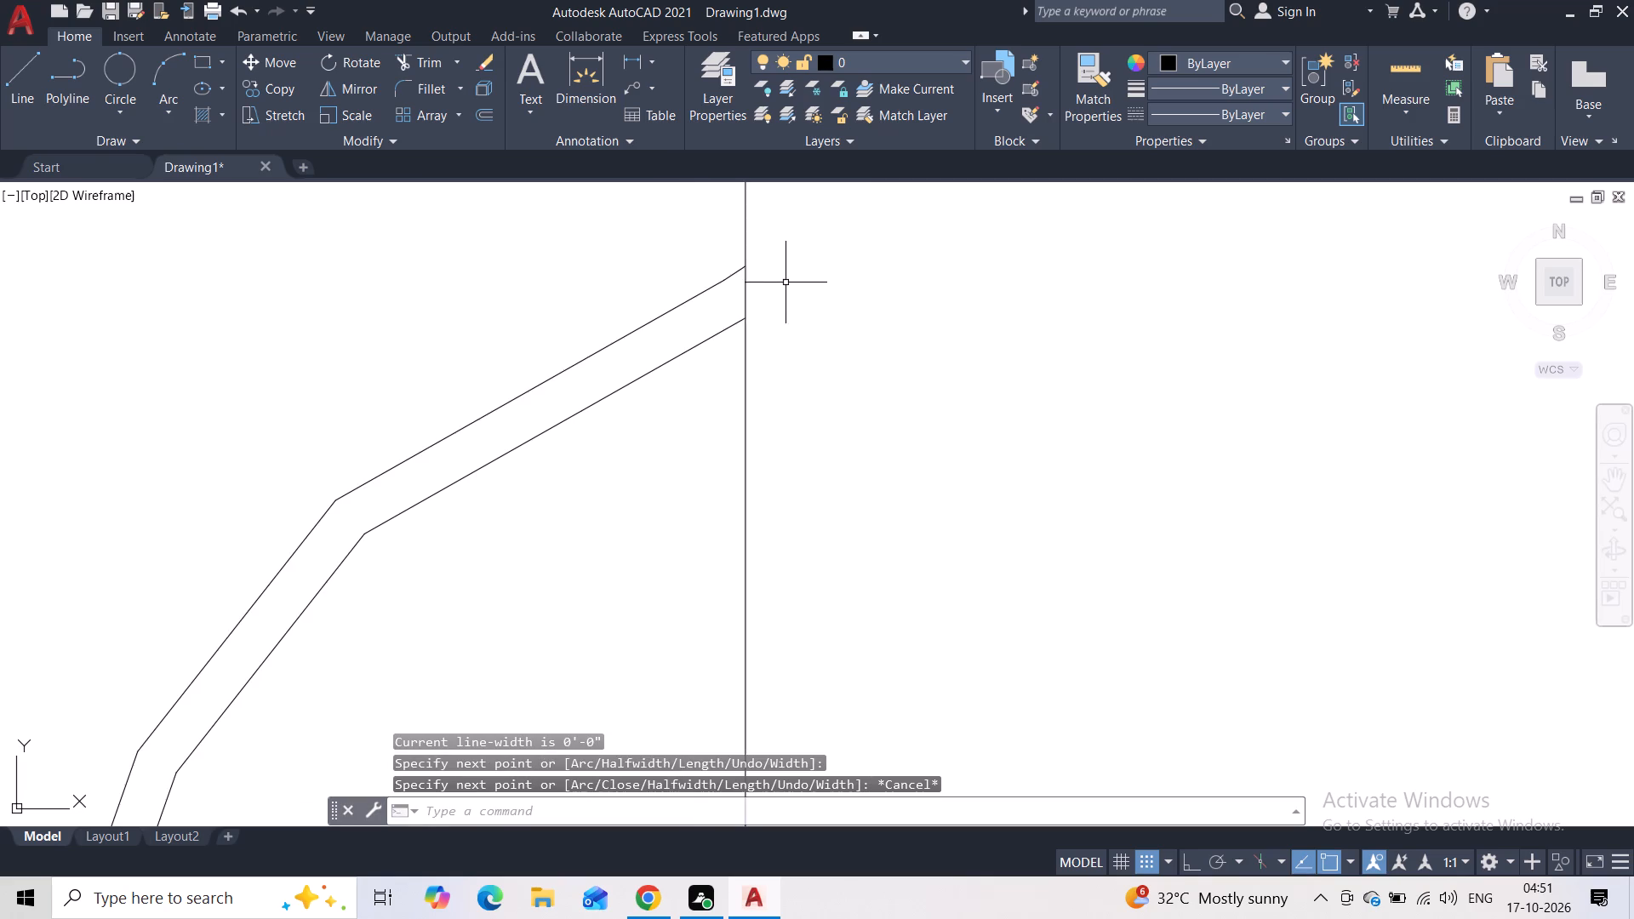
{"action": "scroll", "coordinate": [819, 310], "scroll_direction": "down", "scroll_amount": 3}
{"action": "scroll", "coordinate": [896, 342], "scroll_direction": "down", "scroll_amount": 5}
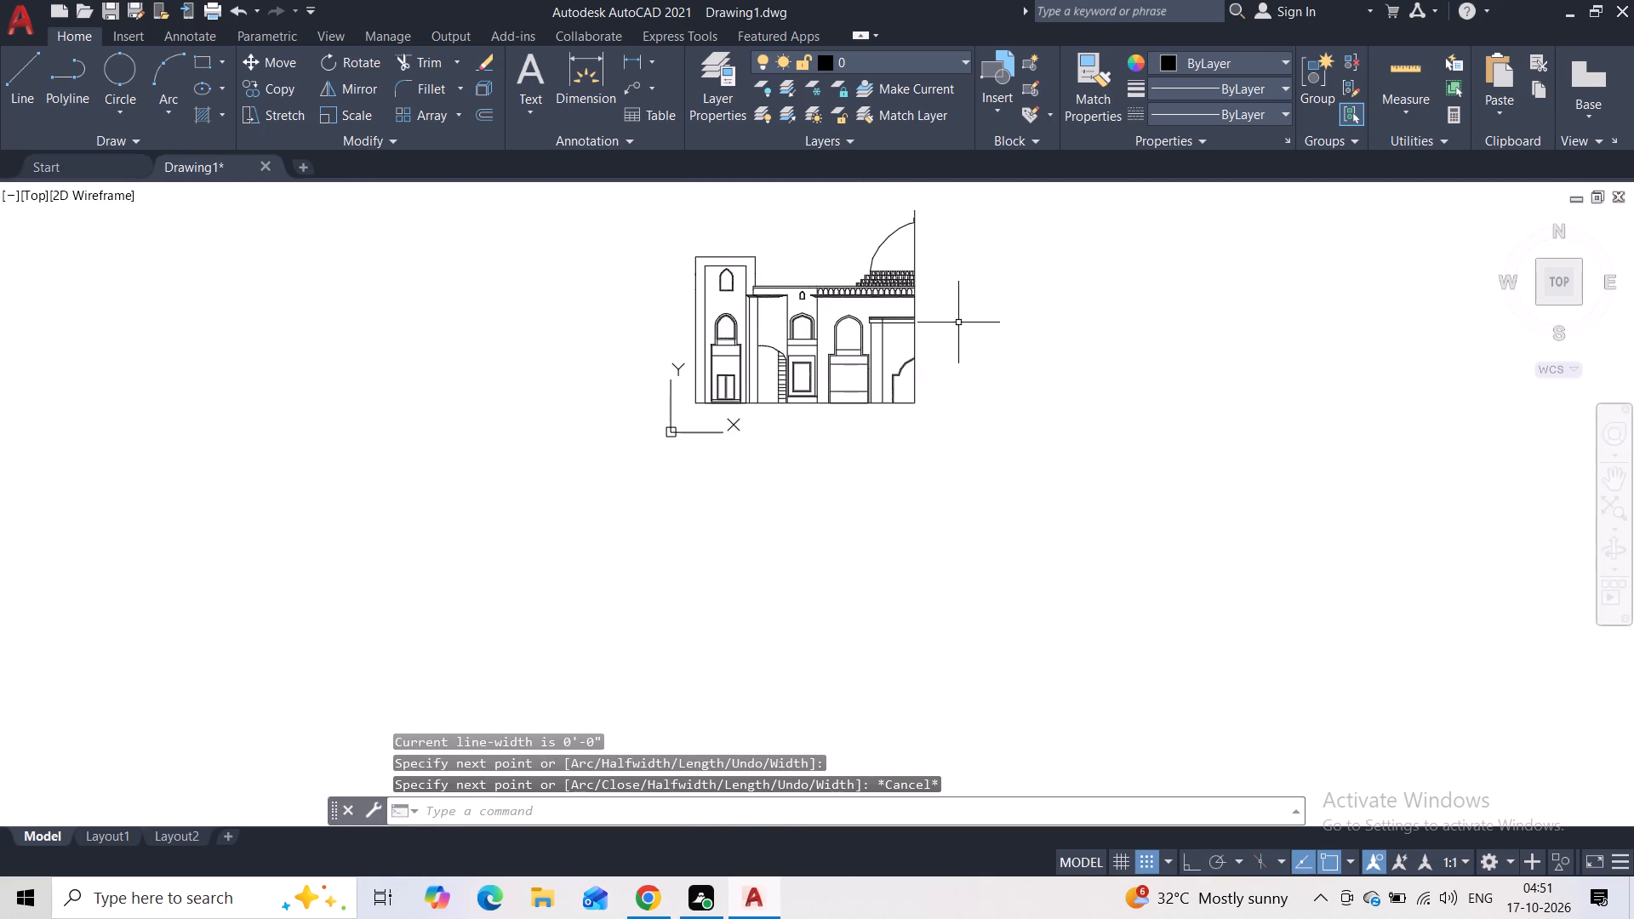
{"action": "middle_click_drag", "start_coordinate": [958, 329], "coordinate": [947, 402]}
{"action": "scroll", "coordinate": [896, 416], "scroll_direction": "up", "scroll_amount": 2}
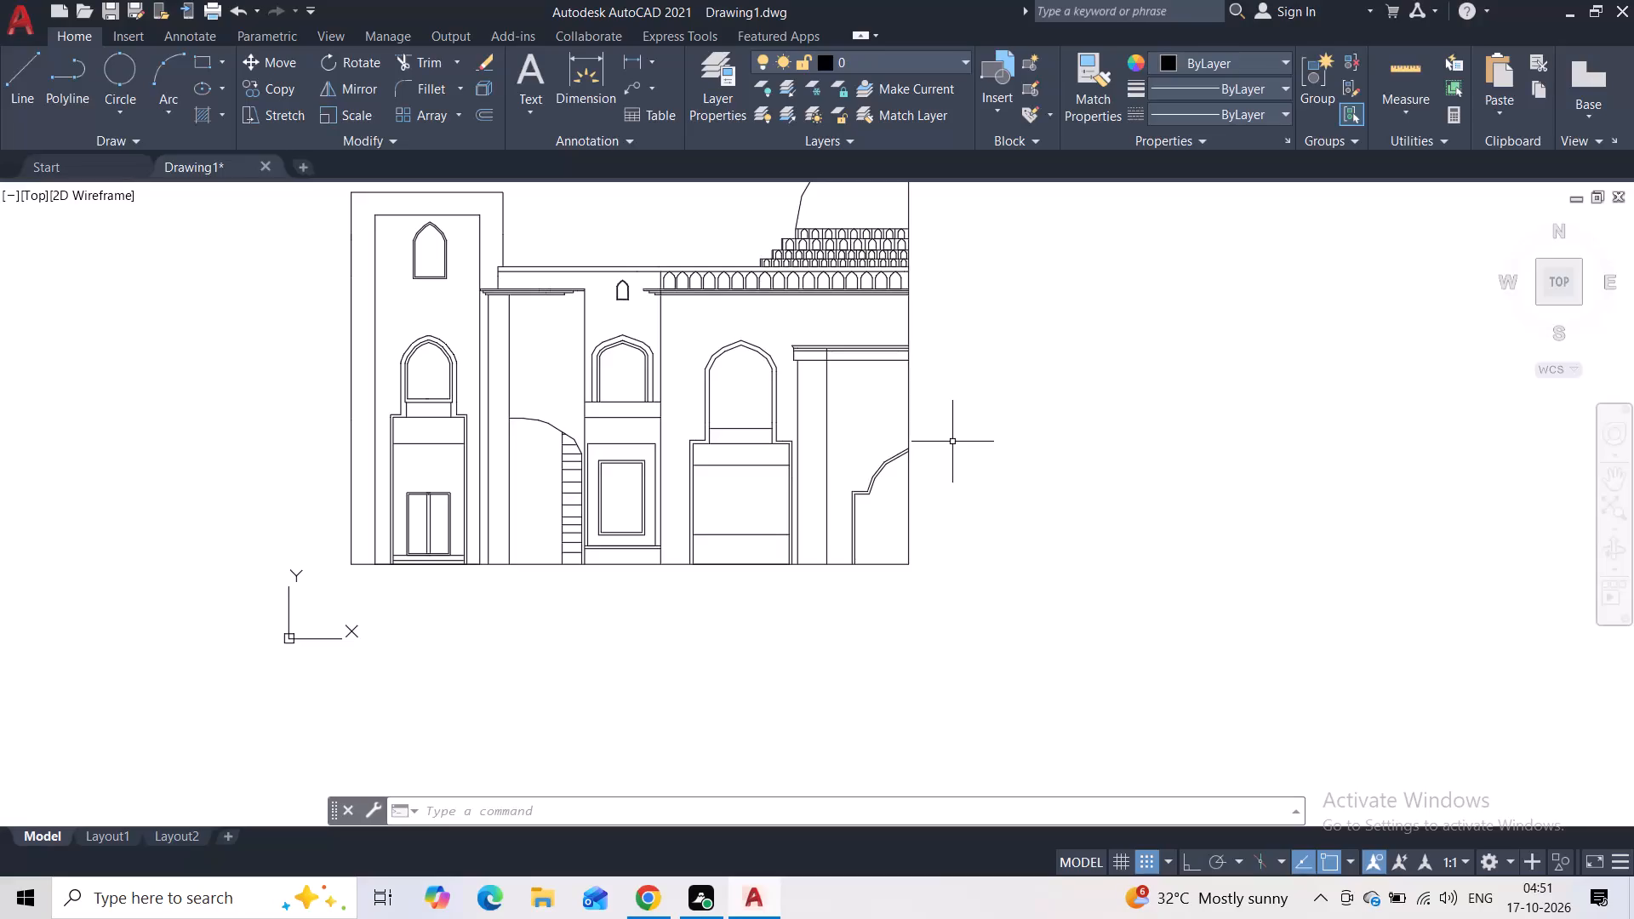
{"action": "key", "text": "h"}
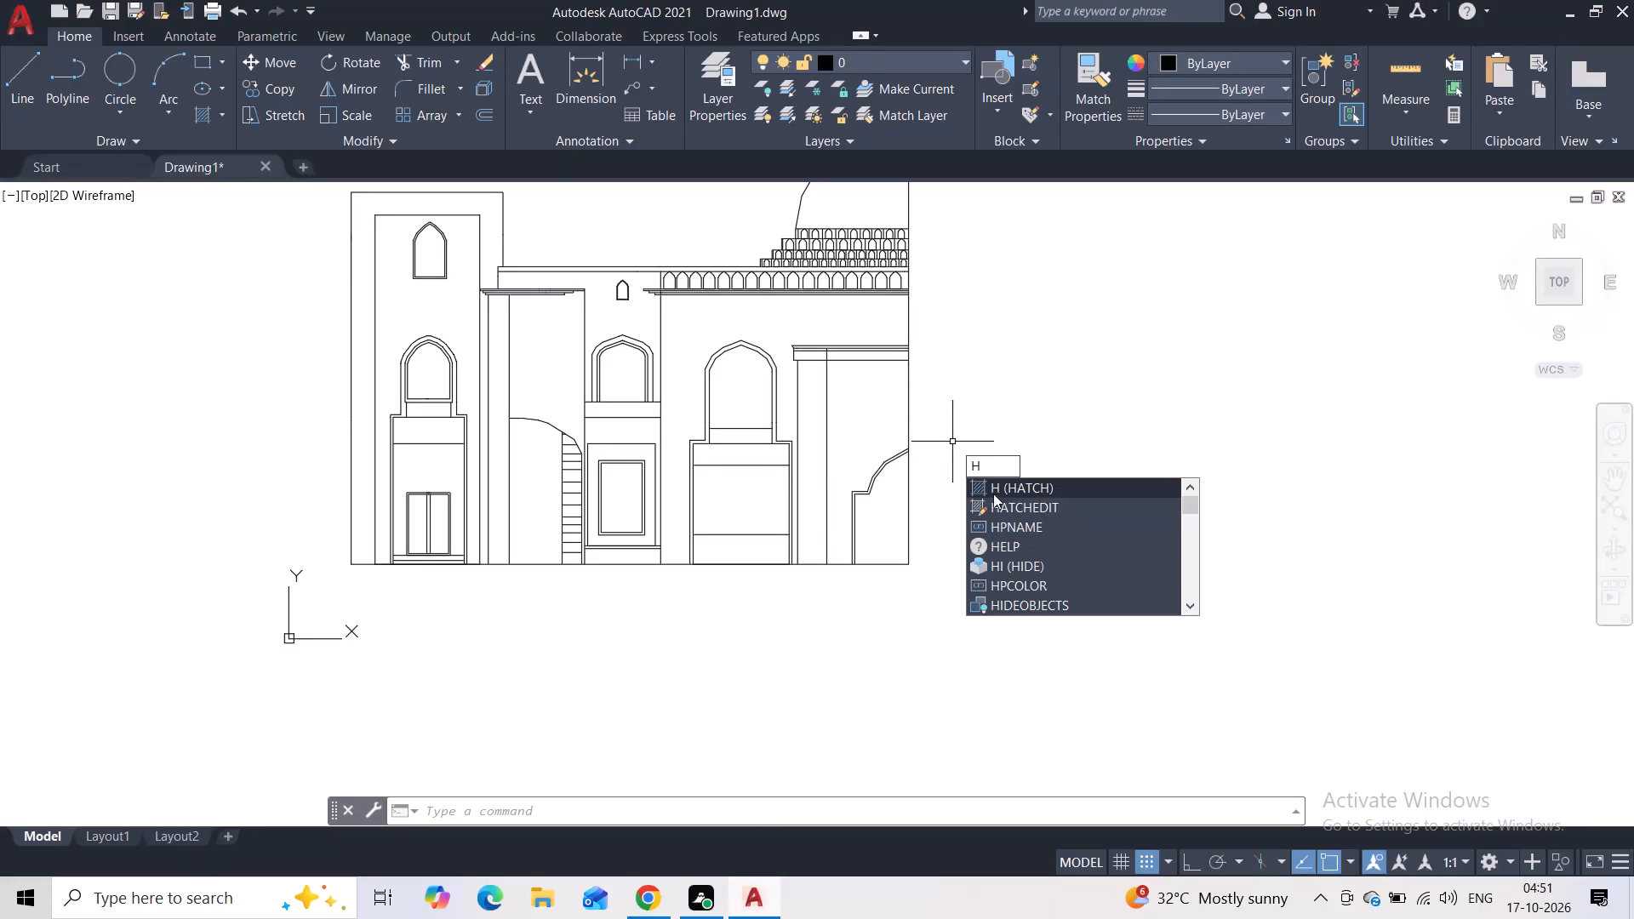
{"action": "left_click", "coordinate": [996, 492]}
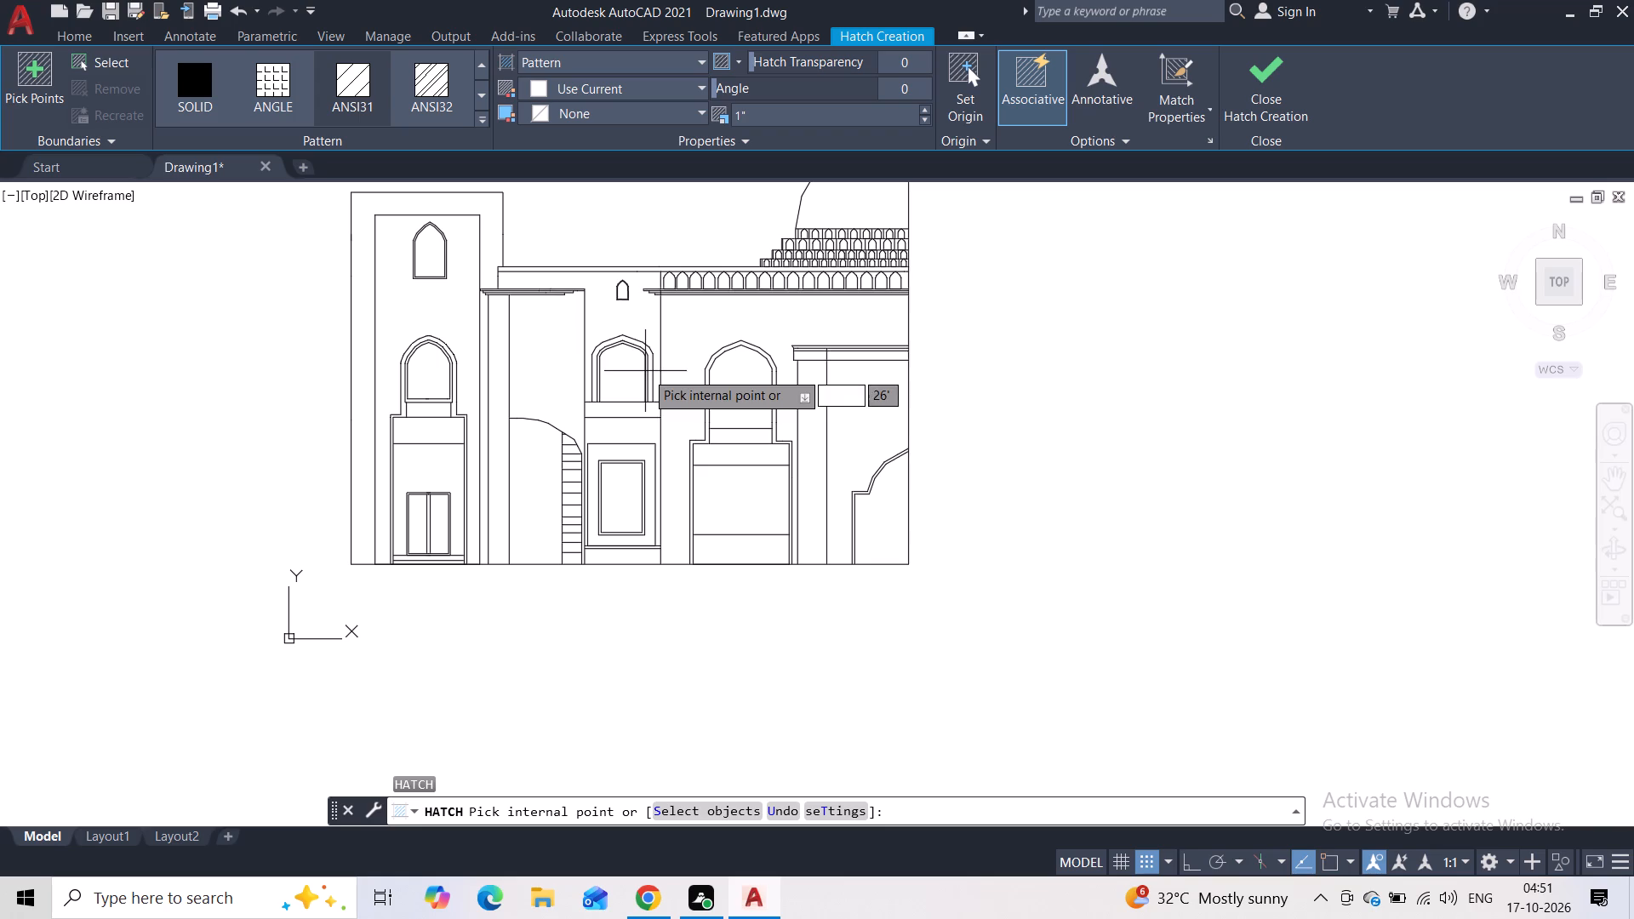
{"action": "left_click", "coordinate": [482, 124]}
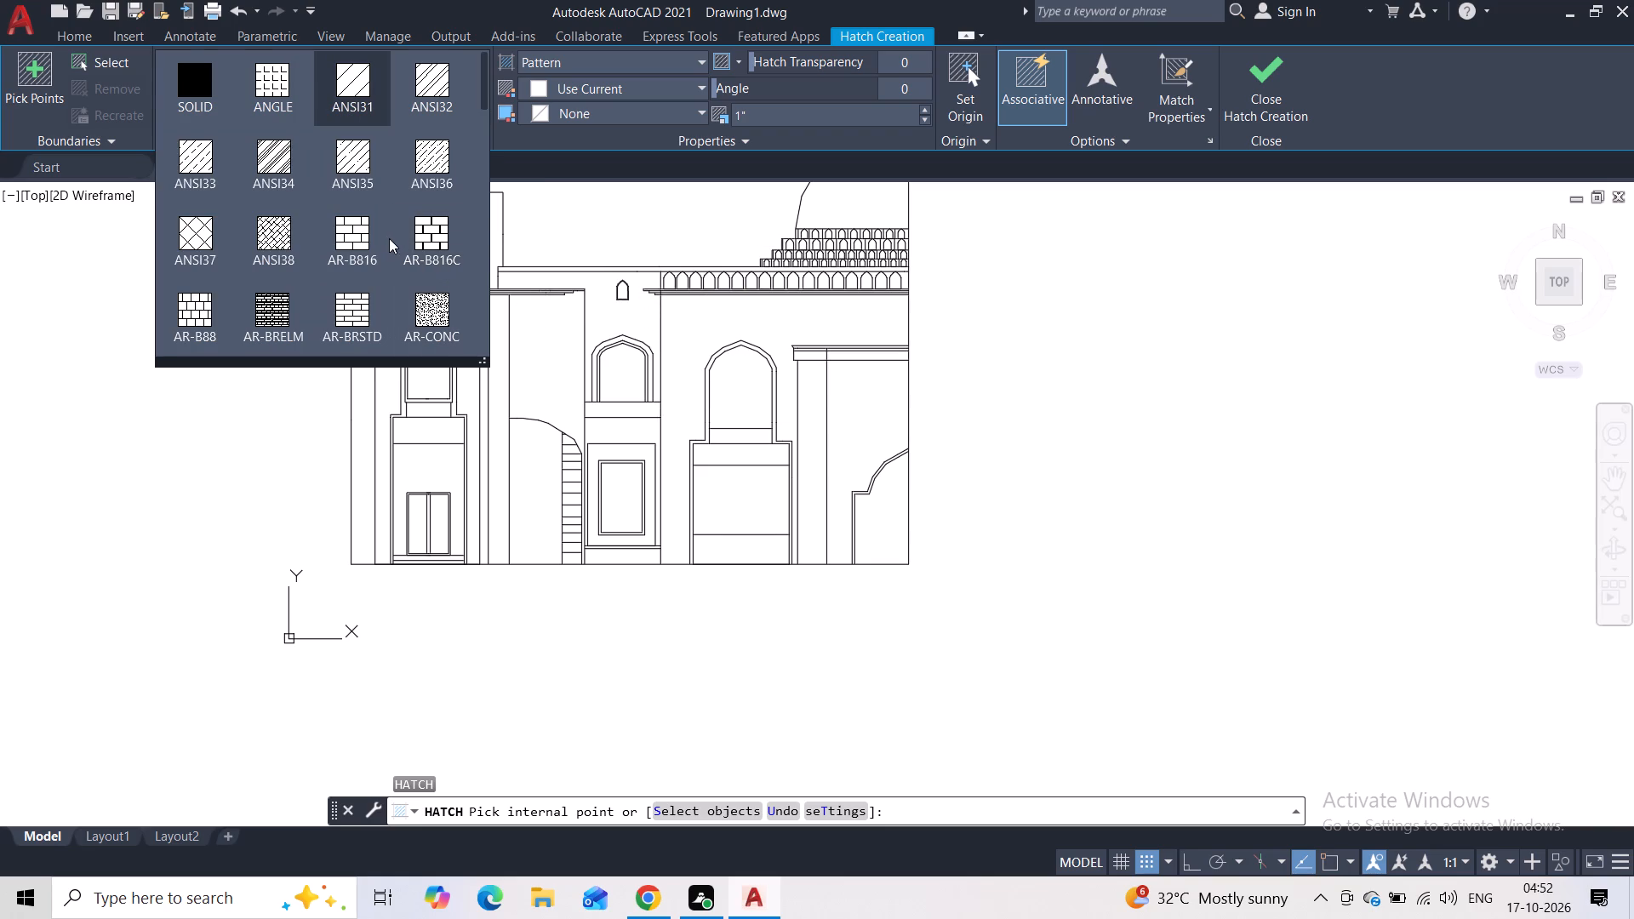
{"action": "scroll", "coordinate": [289, 300], "scroll_direction": "up", "scroll_amount": 3}
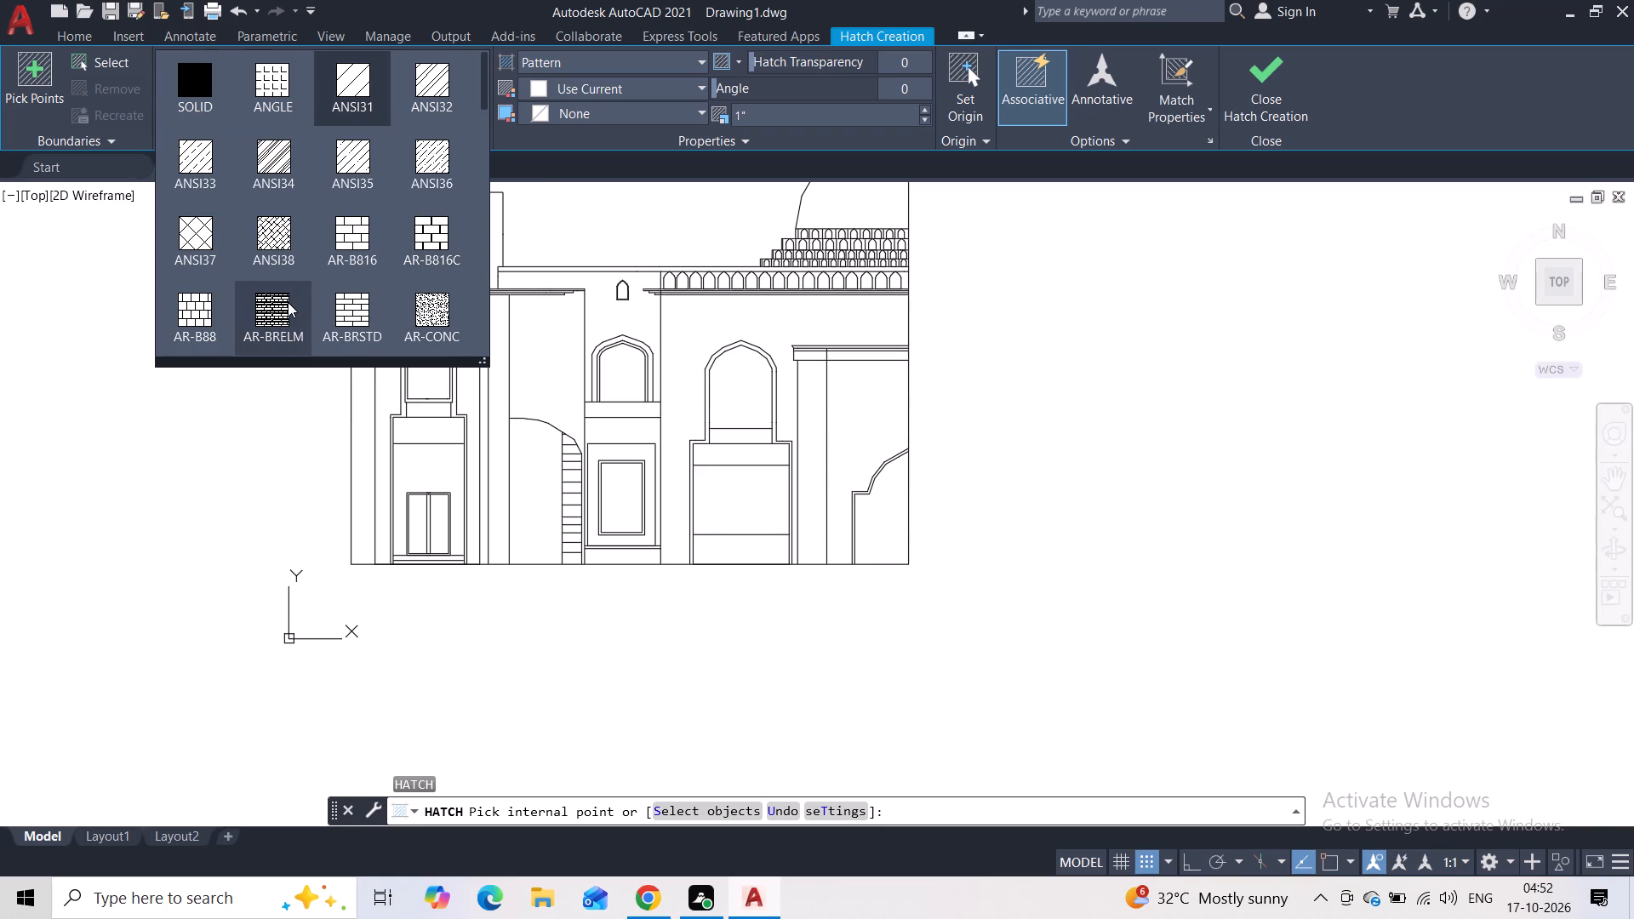
{"action": "scroll", "coordinate": [353, 239], "scroll_direction": "down", "scroll_amount": 1}
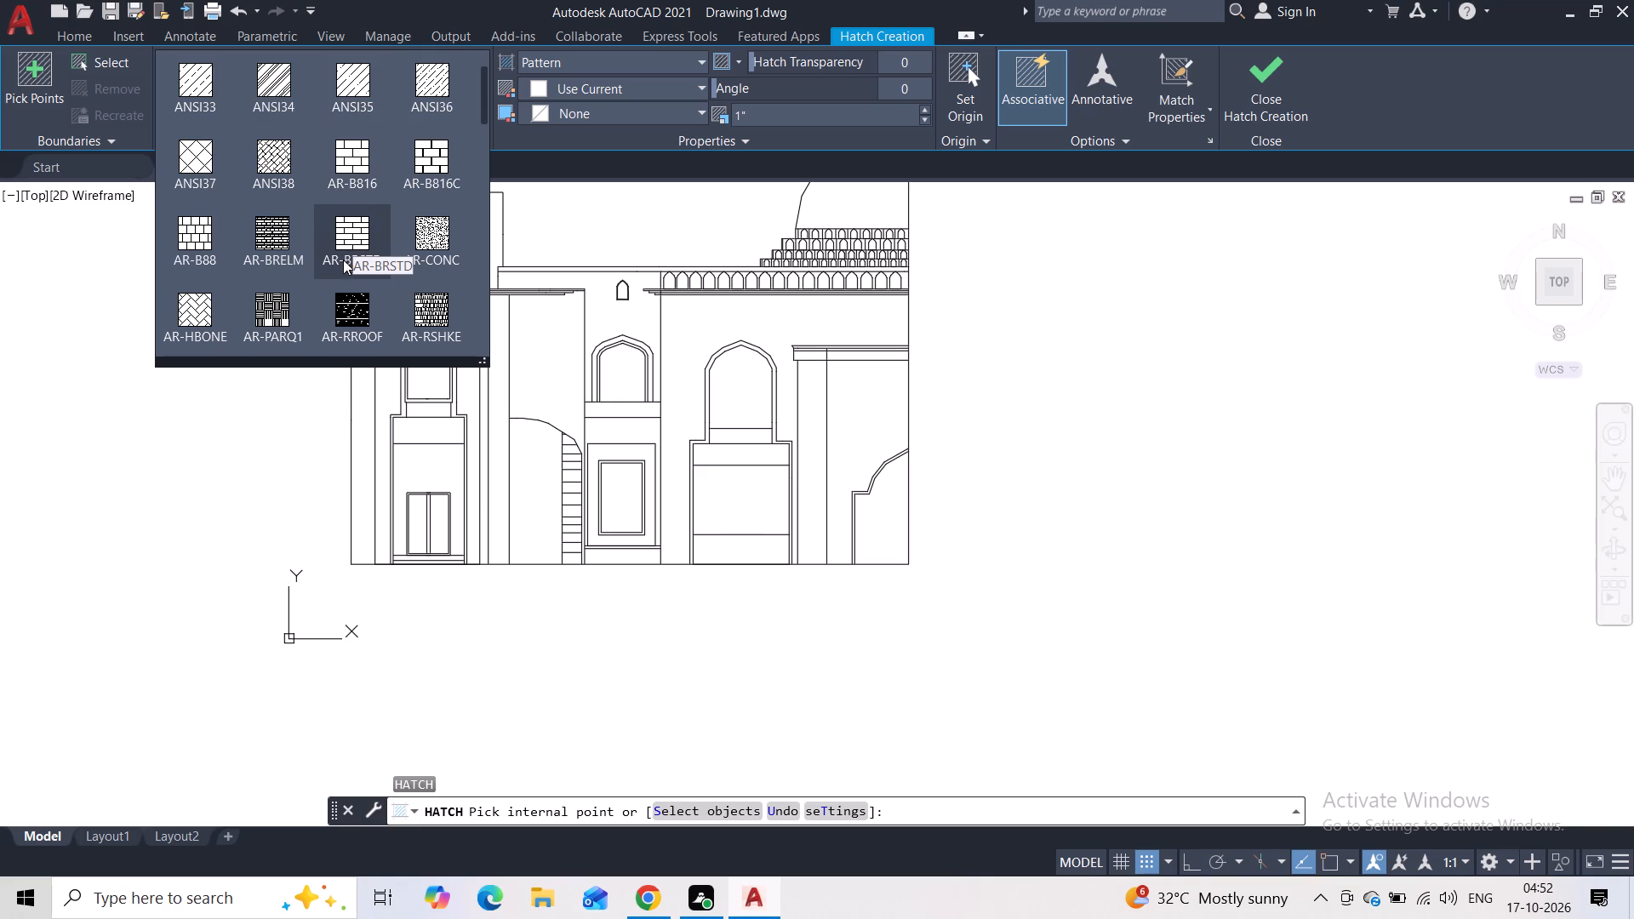
{"action": "scroll", "coordinate": [339, 268], "scroll_direction": "down", "scroll_amount": 1}
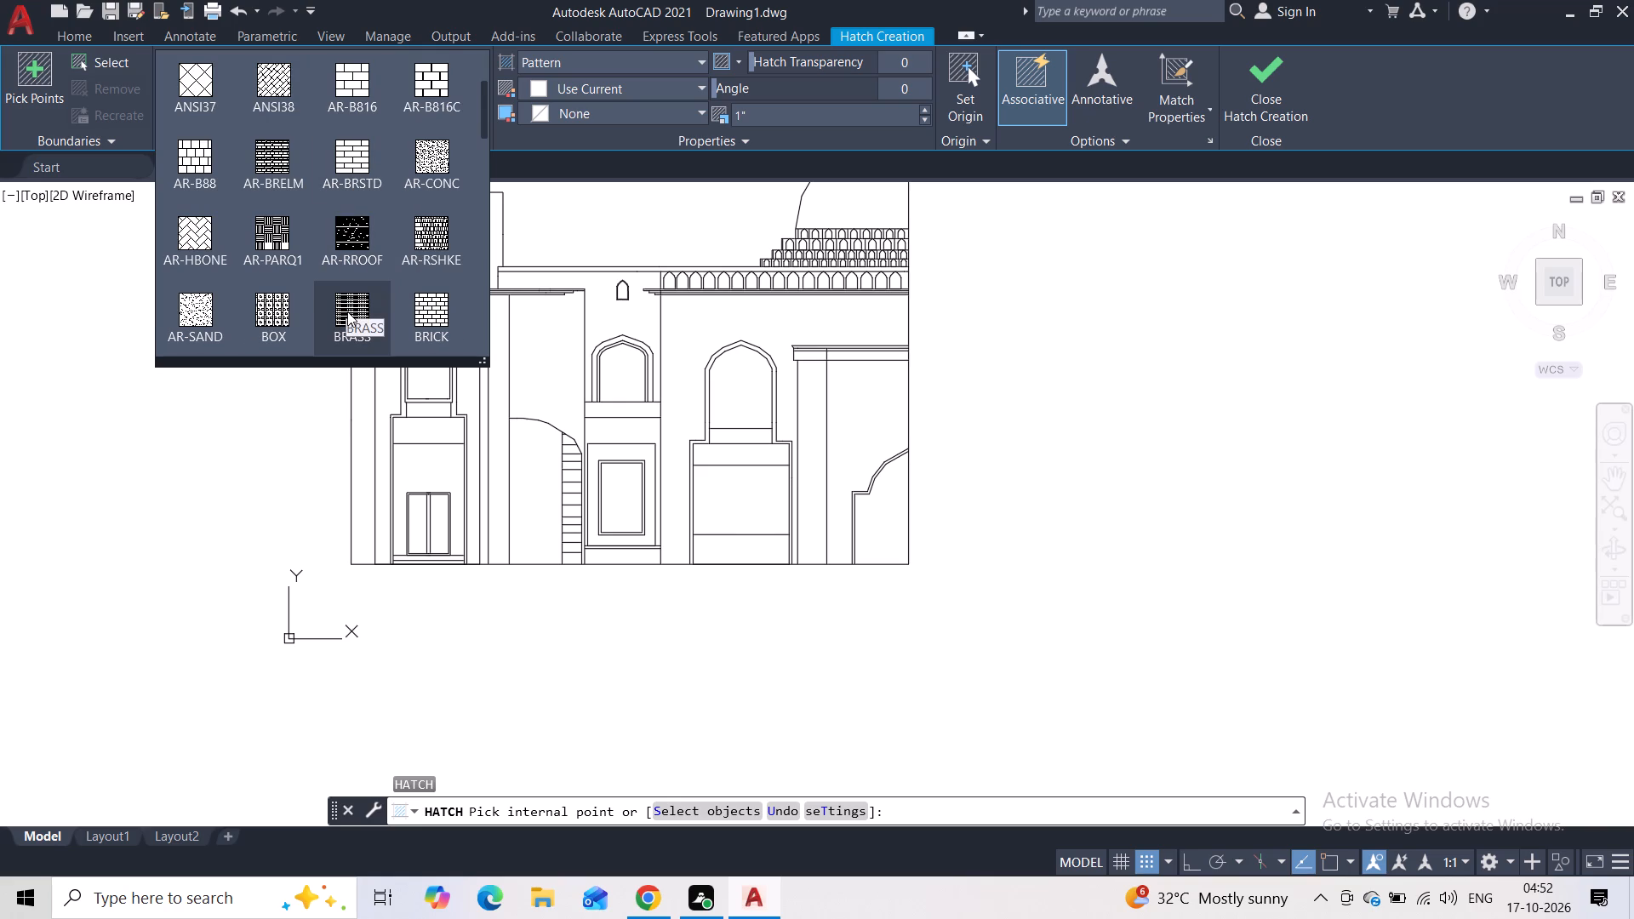
{"action": "scroll", "coordinate": [347, 314], "scroll_direction": "down", "scroll_amount": 2}
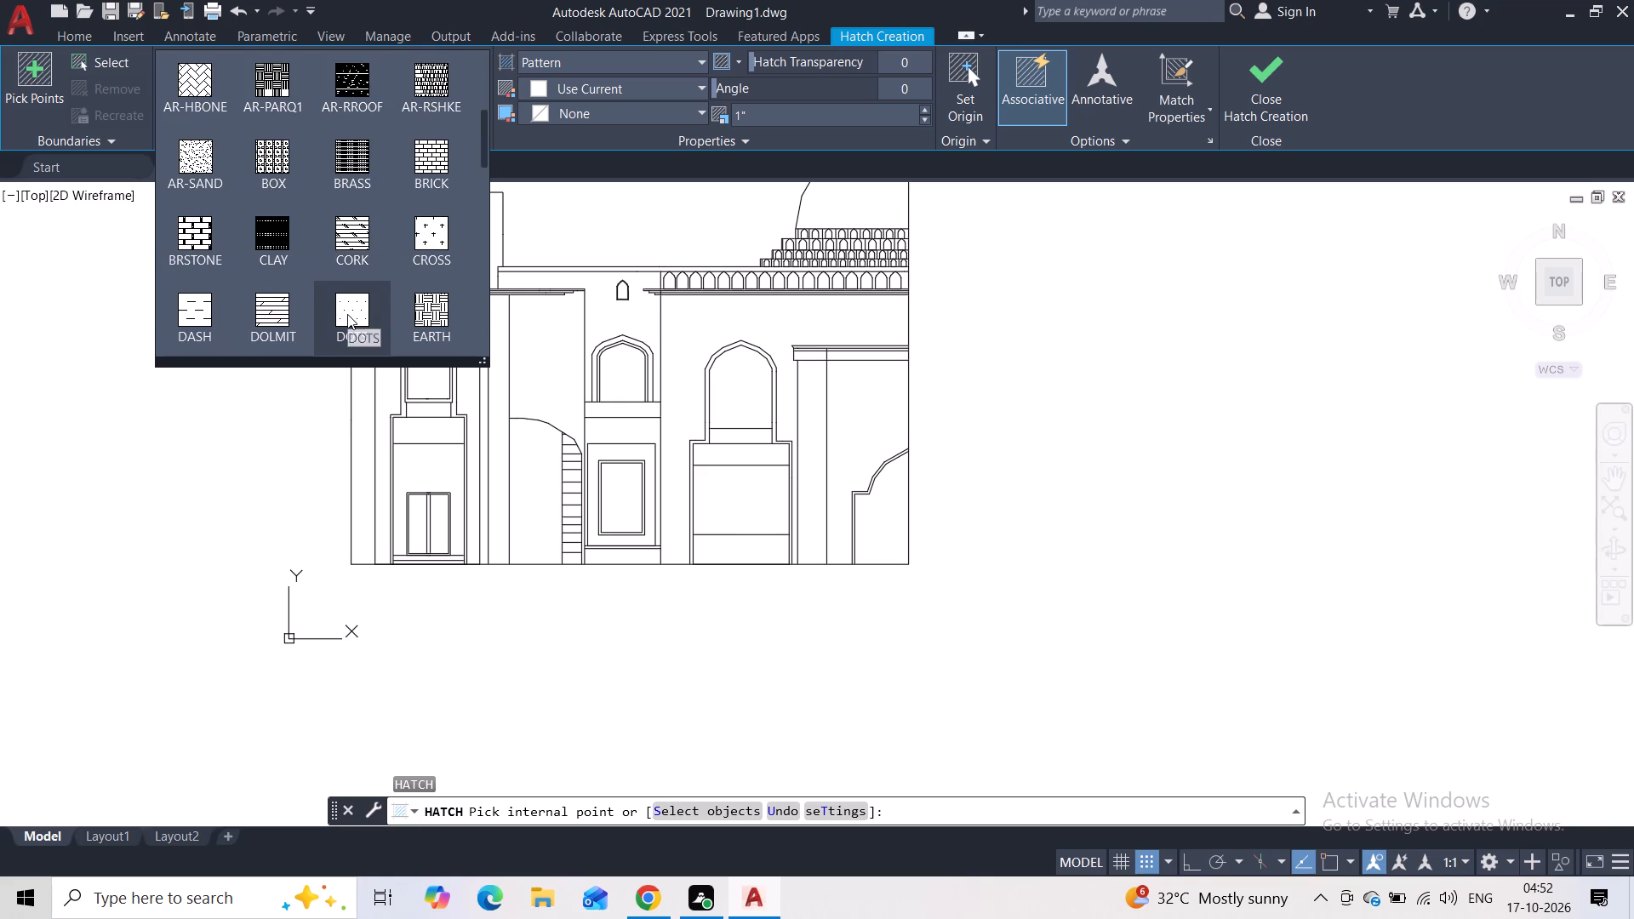
{"action": "scroll", "coordinate": [347, 314], "scroll_direction": "down", "scroll_amount": 1}
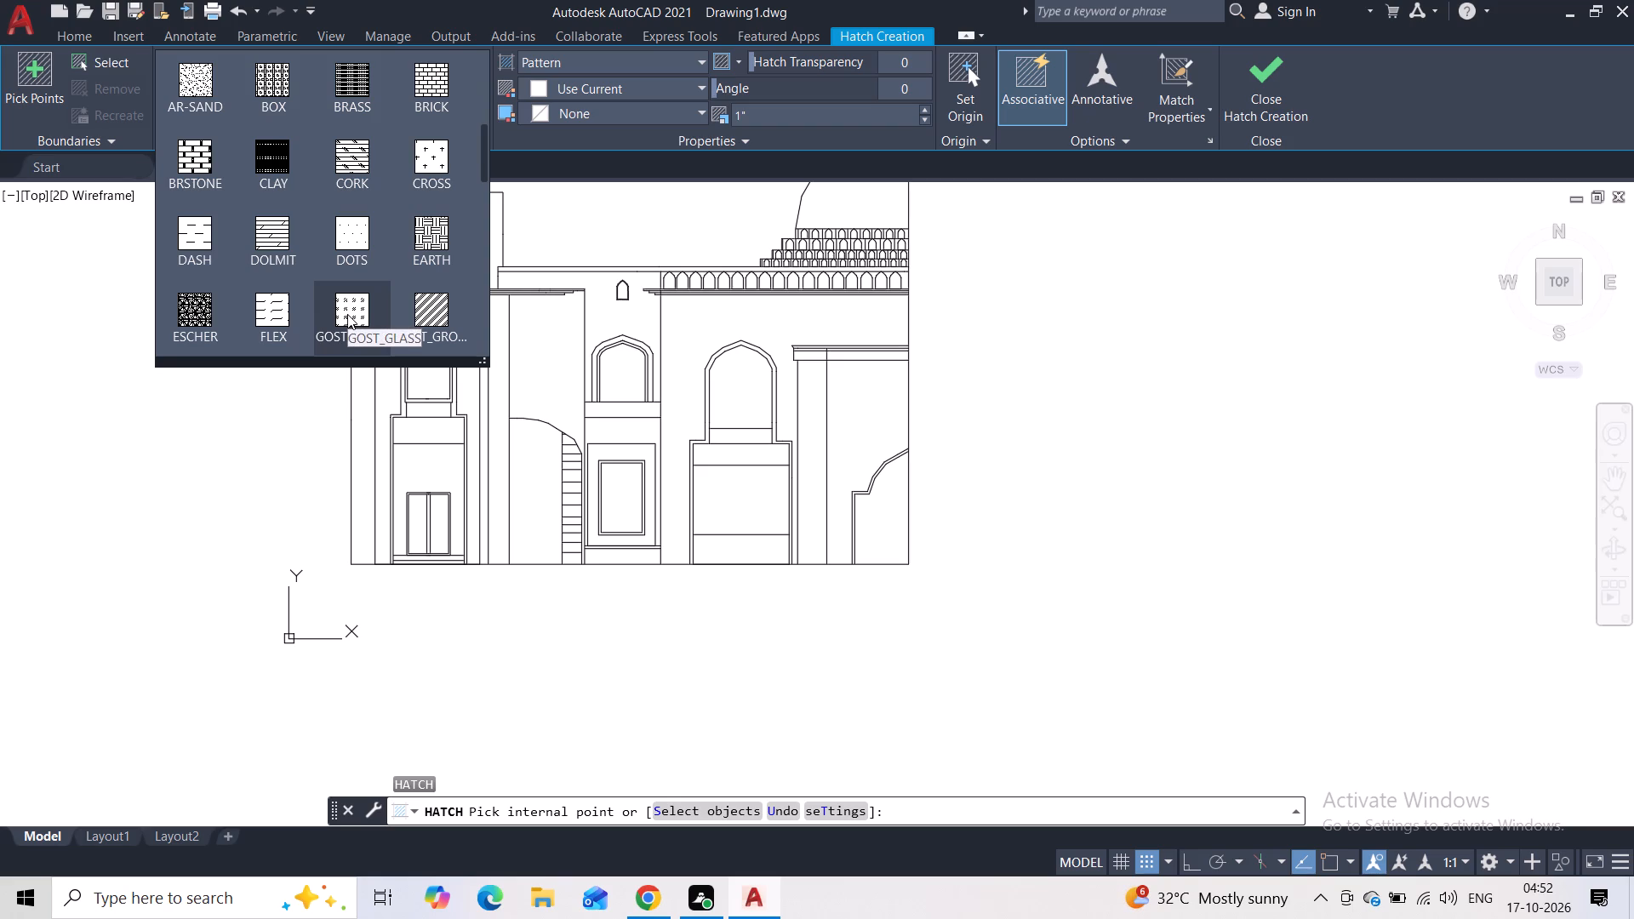
{"action": "scroll", "coordinate": [347, 317], "scroll_direction": "down", "scroll_amount": 5}
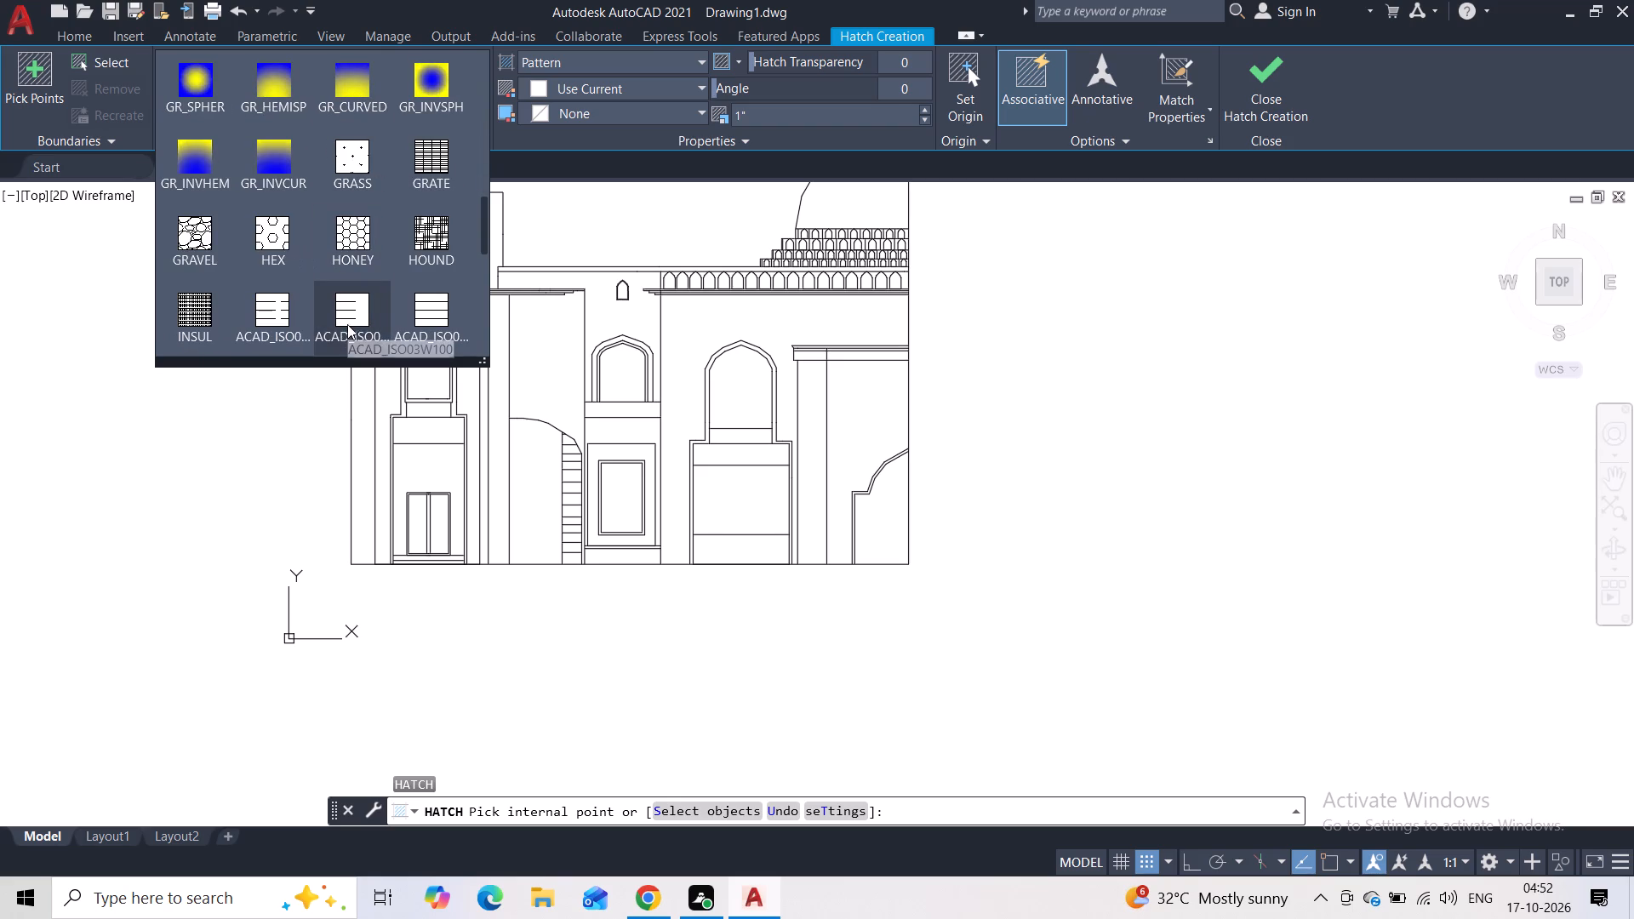
{"action": "scroll", "coordinate": [351, 311], "scroll_direction": "down", "scroll_amount": 6}
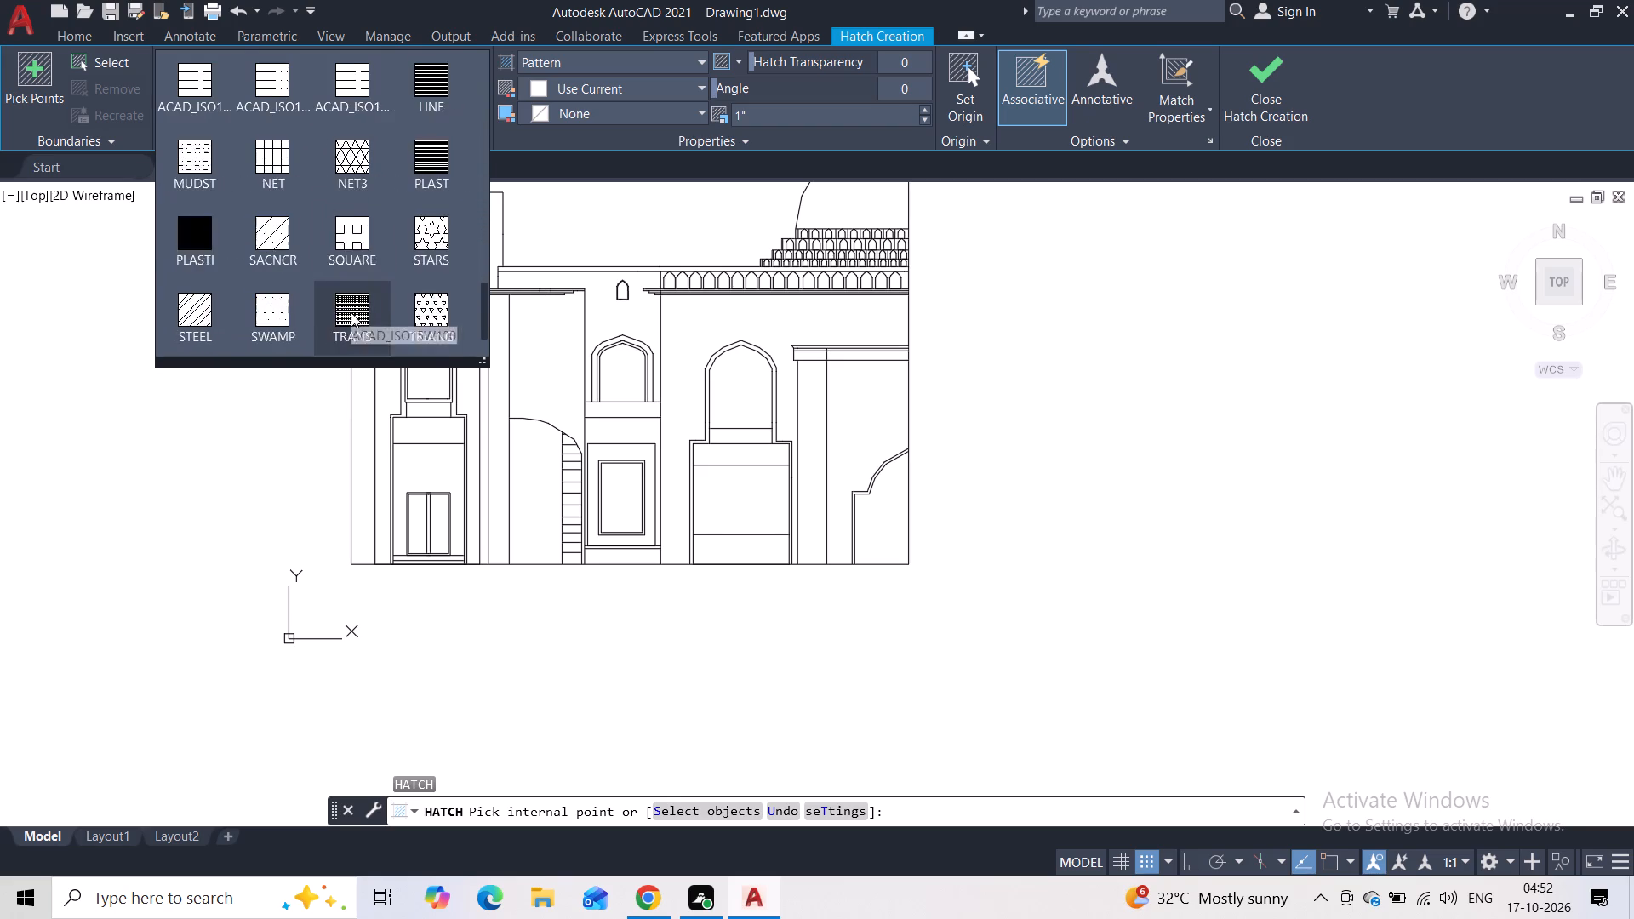
{"action": "scroll", "coordinate": [351, 312], "scroll_direction": "down", "scroll_amount": 1}
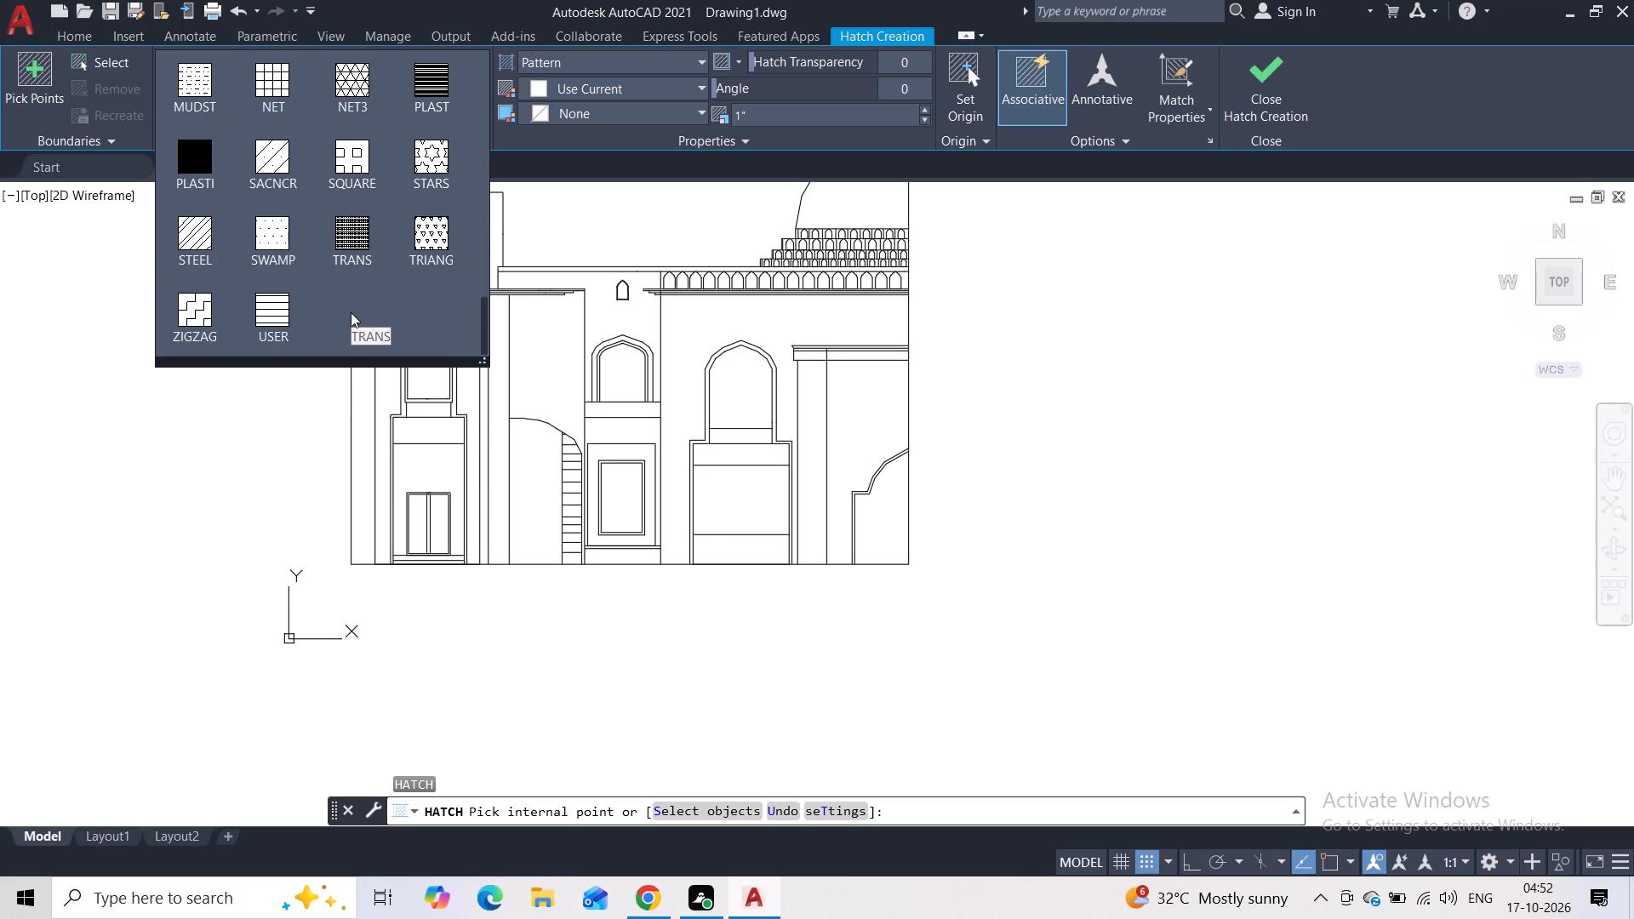
{"action": "scroll", "coordinate": [351, 312], "scroll_direction": "down", "scroll_amount": 4}
{"action": "scroll", "coordinate": [351, 306], "scroll_direction": "up", "scroll_amount": 18}
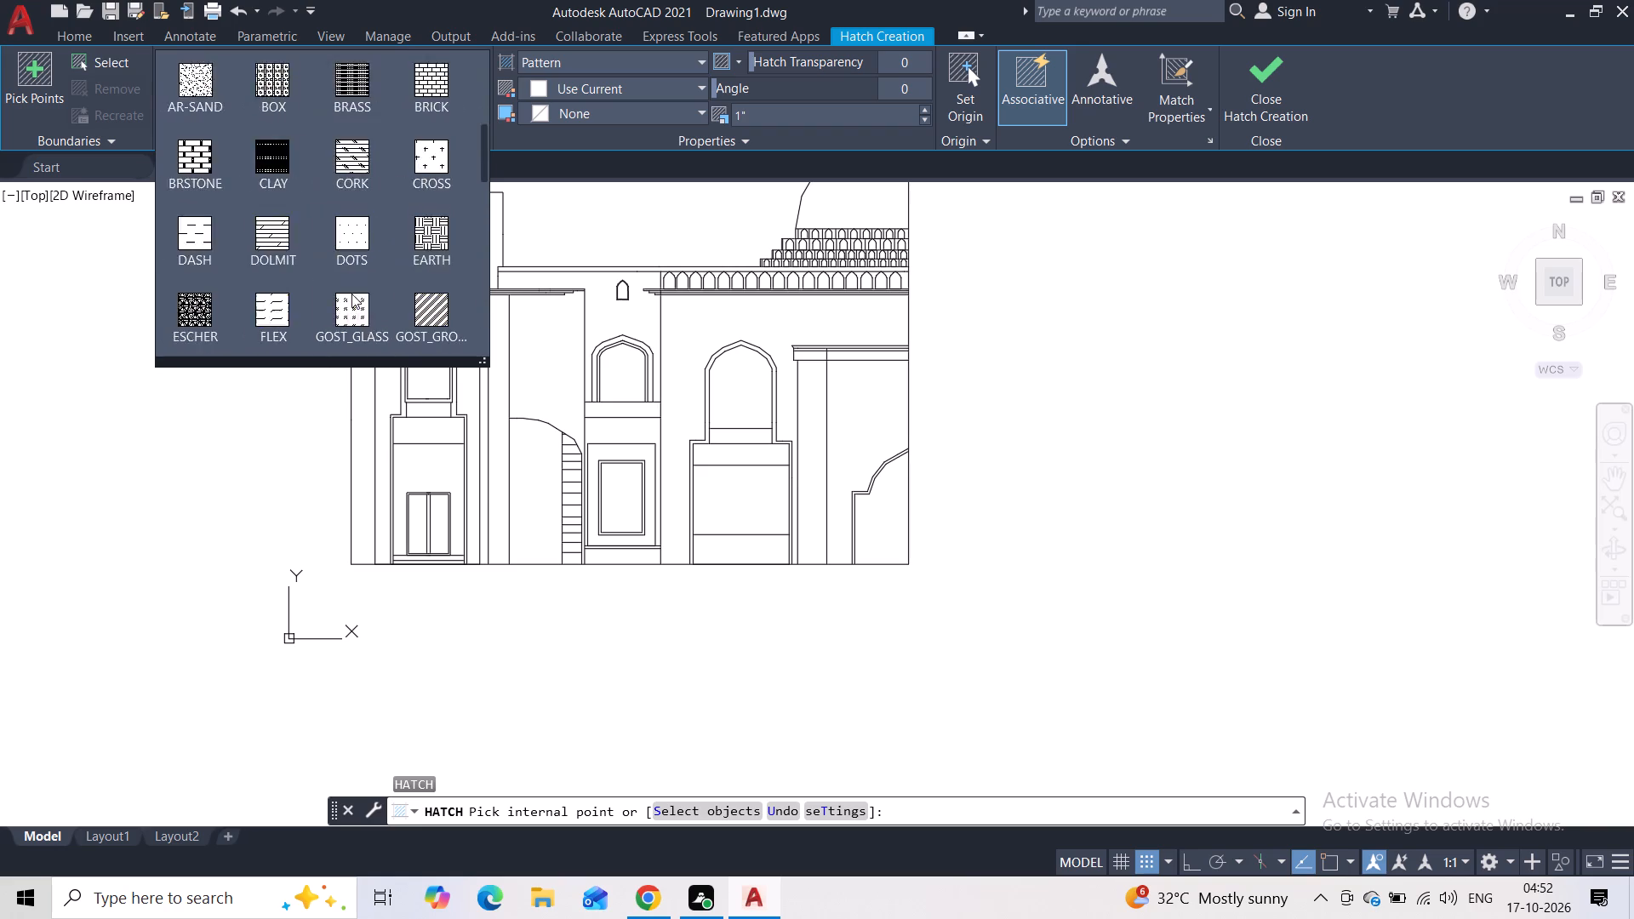
{"action": "scroll", "coordinate": [351, 294], "scroll_direction": "up", "scroll_amount": 7}
{"action": "scroll", "coordinate": [351, 294], "scroll_direction": "down", "scroll_amount": 2}
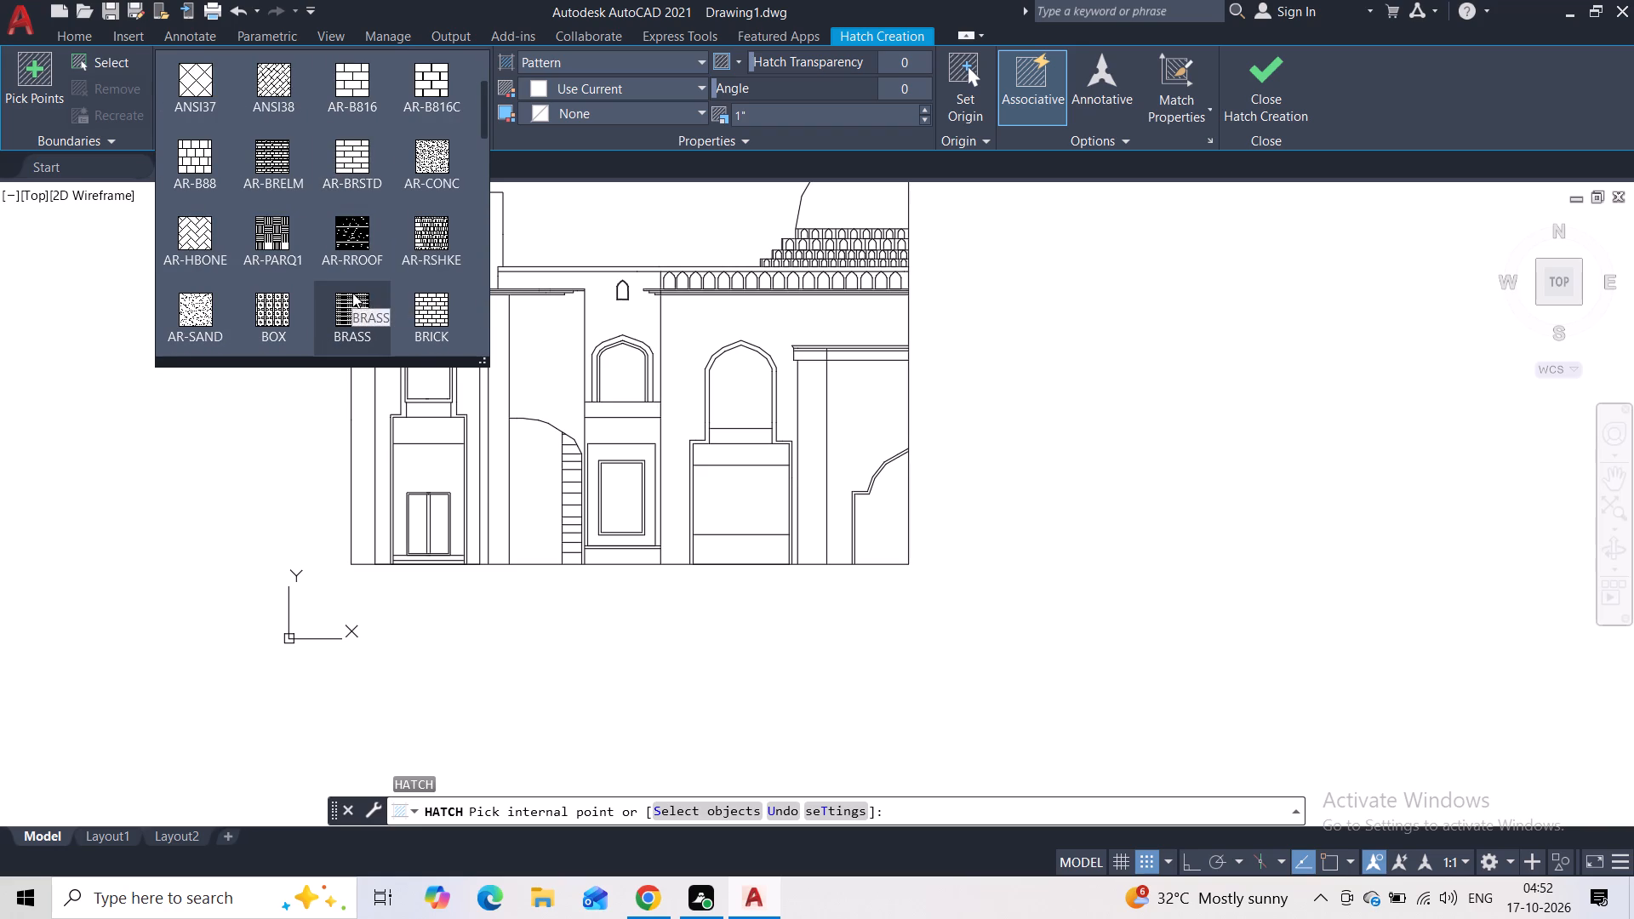
{"action": "left_click", "coordinate": [279, 174]}
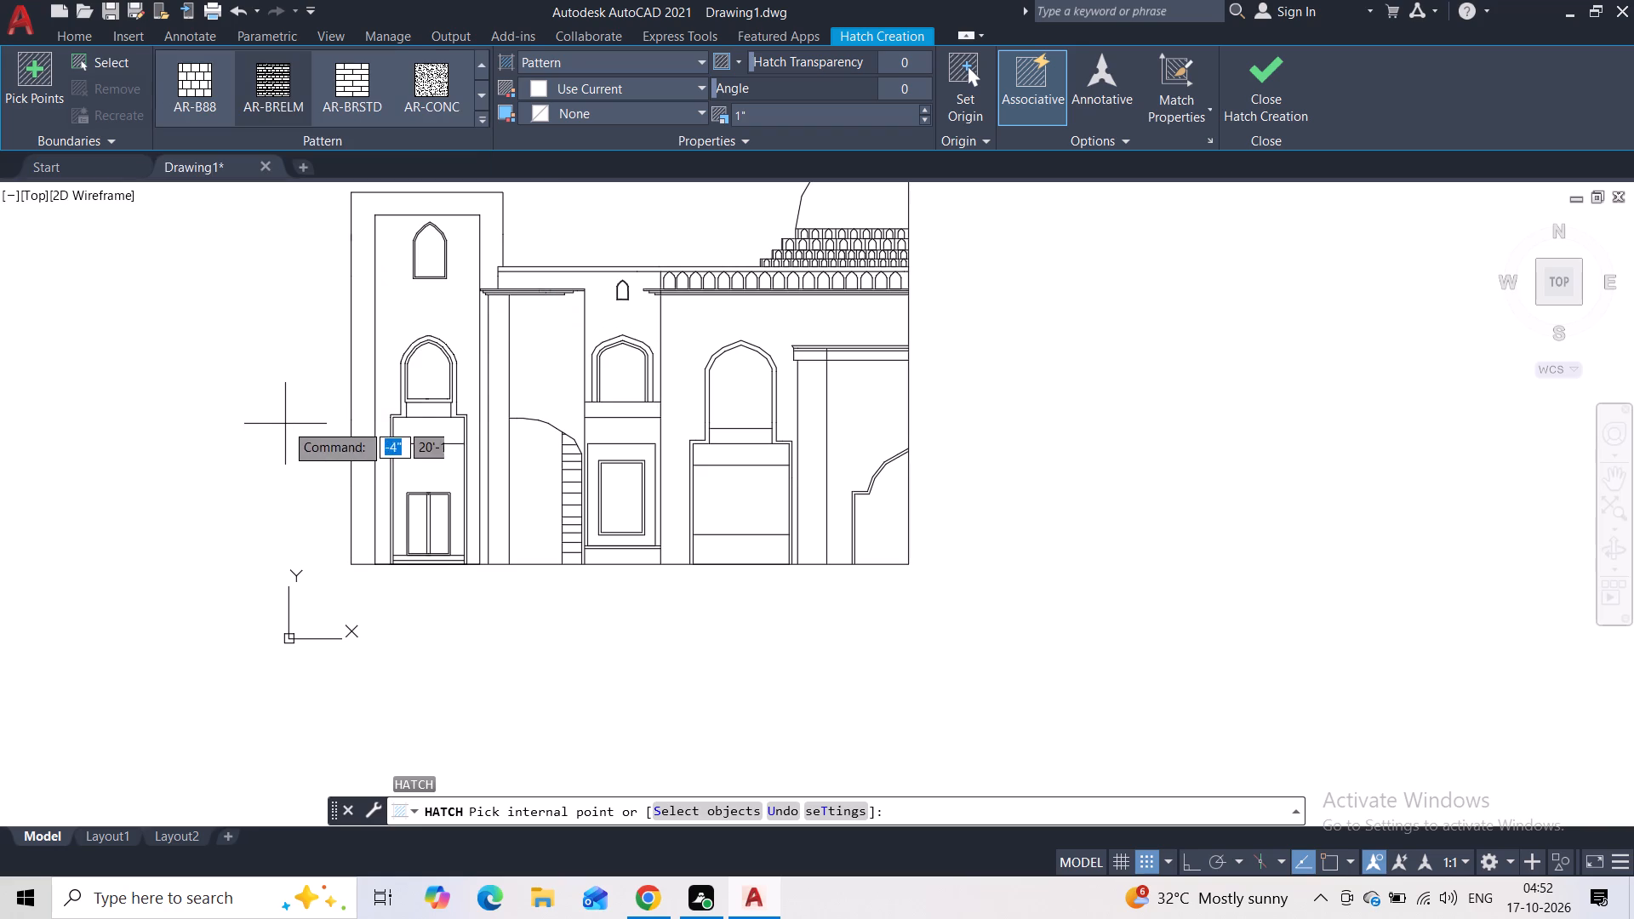
{"action": "middle_click_drag", "start_coordinate": [281, 400], "coordinate": [262, 602]}
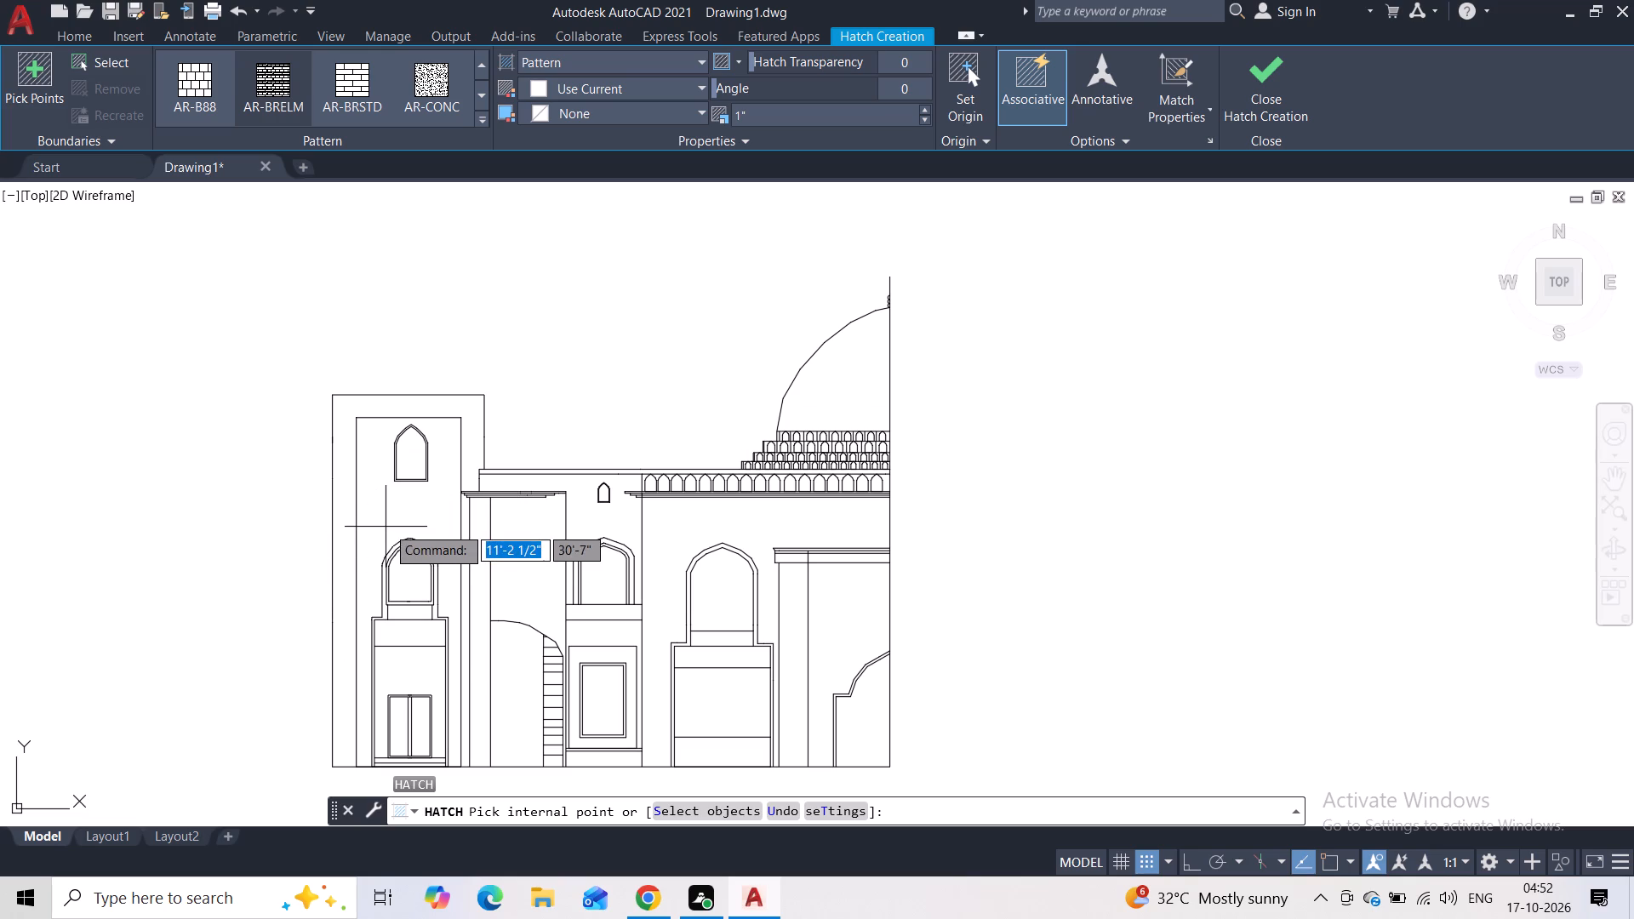
{"action": "left_click", "coordinate": [391, 519]}
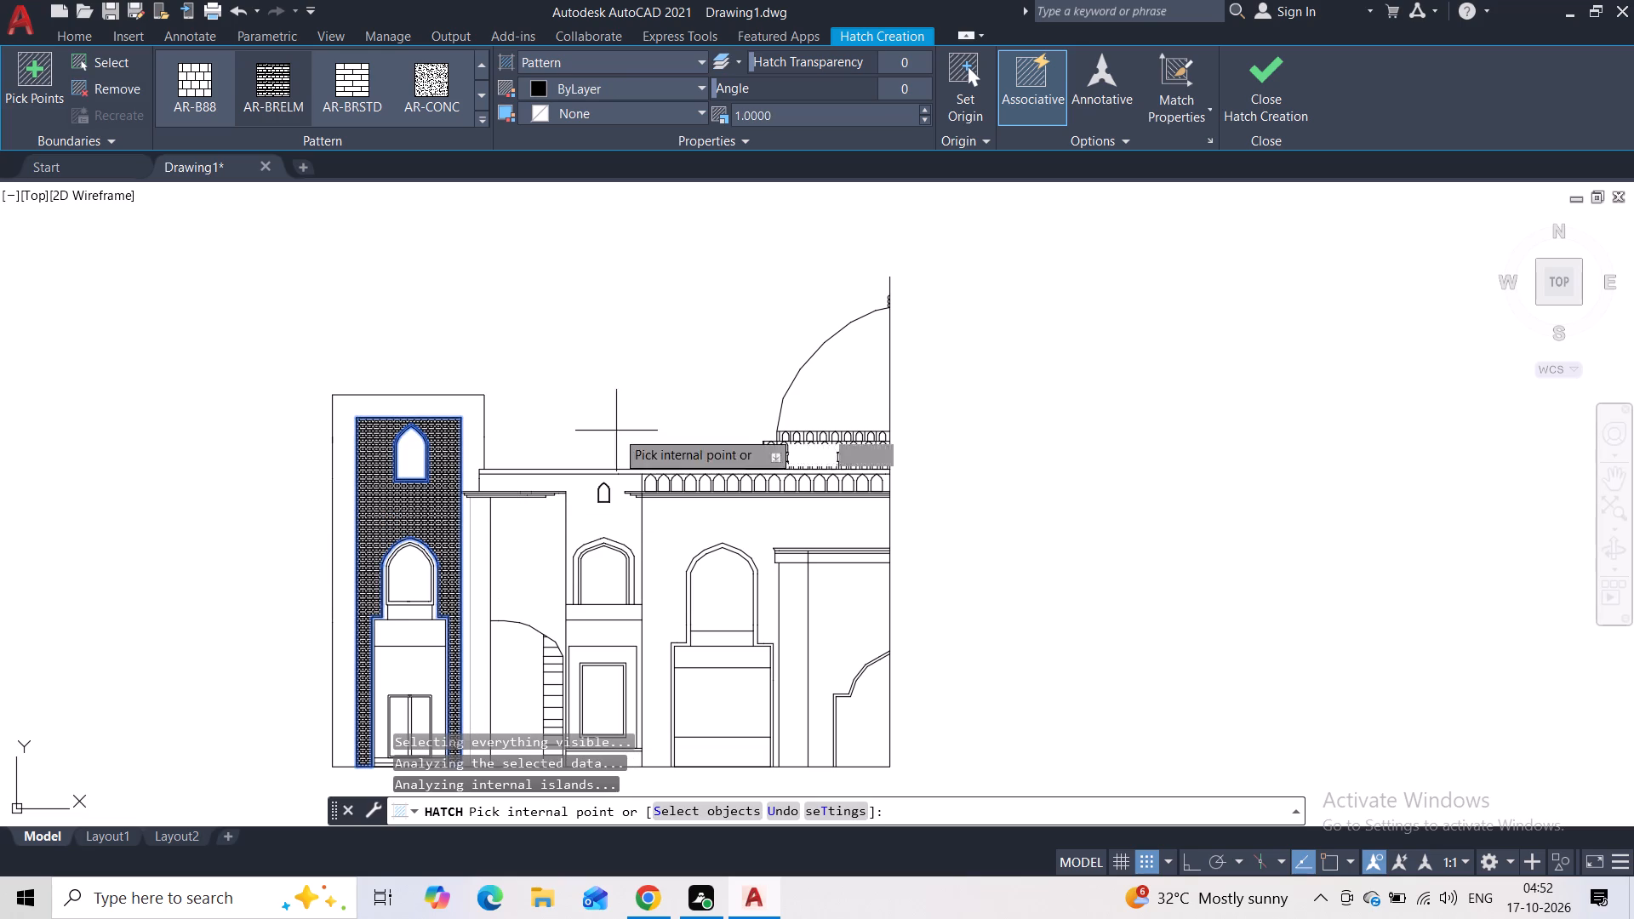
{"action": "left_click", "coordinate": [923, 111]}
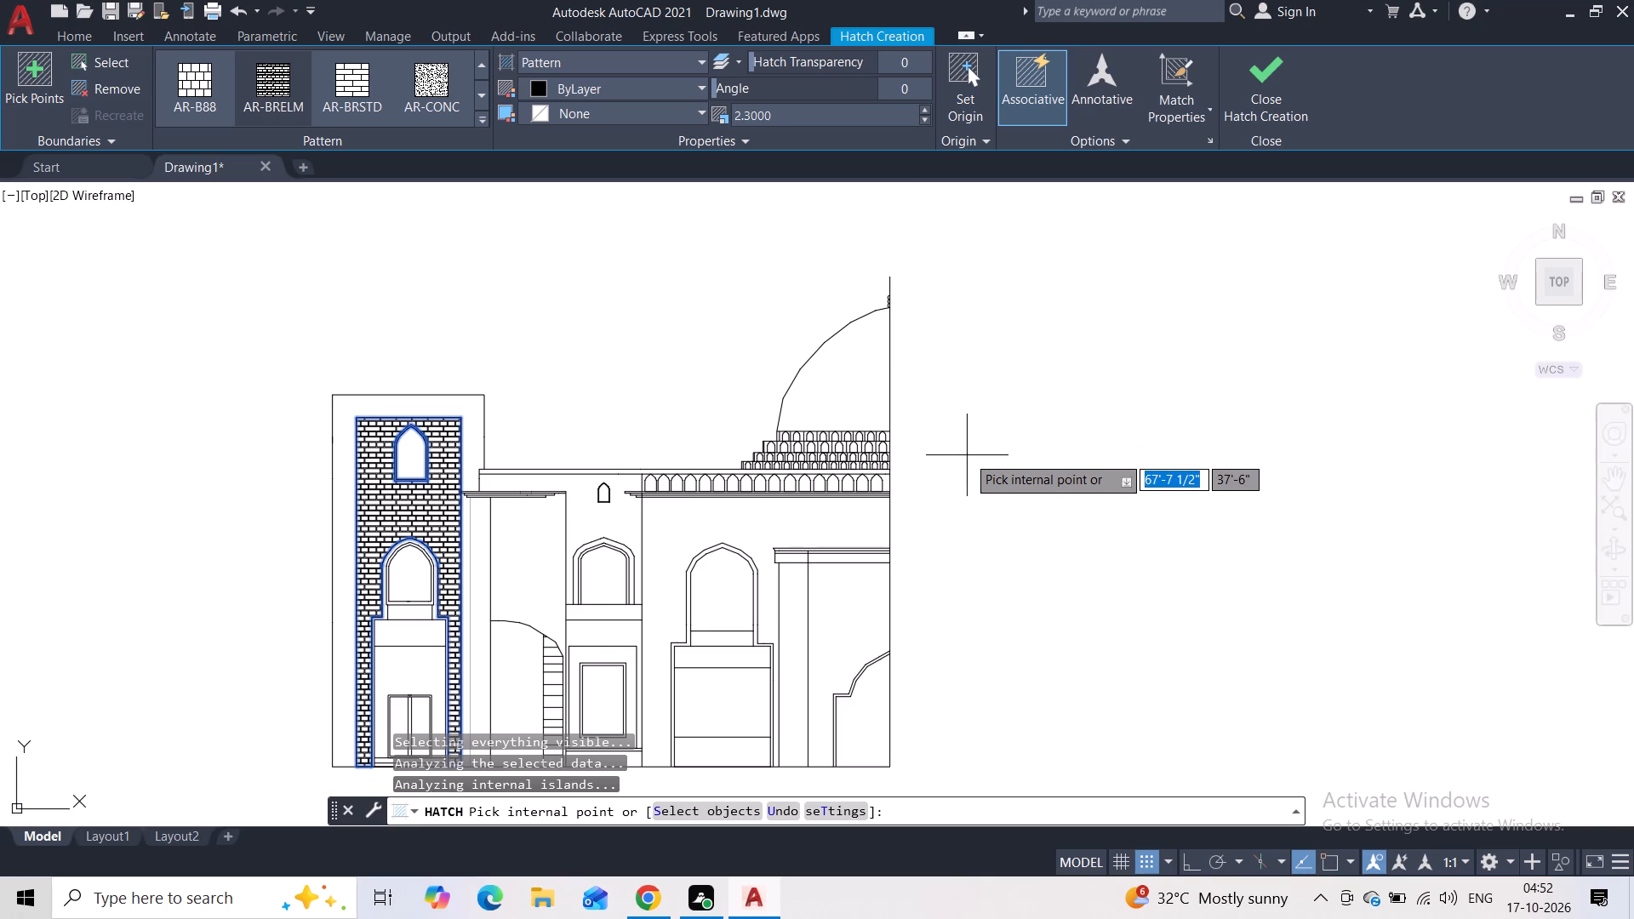
Change the tower hatch to the BRASS pattern and set its scale to 37.
{"action": "middle_click_drag", "start_coordinate": [1002, 551], "coordinate": [933, 449]}
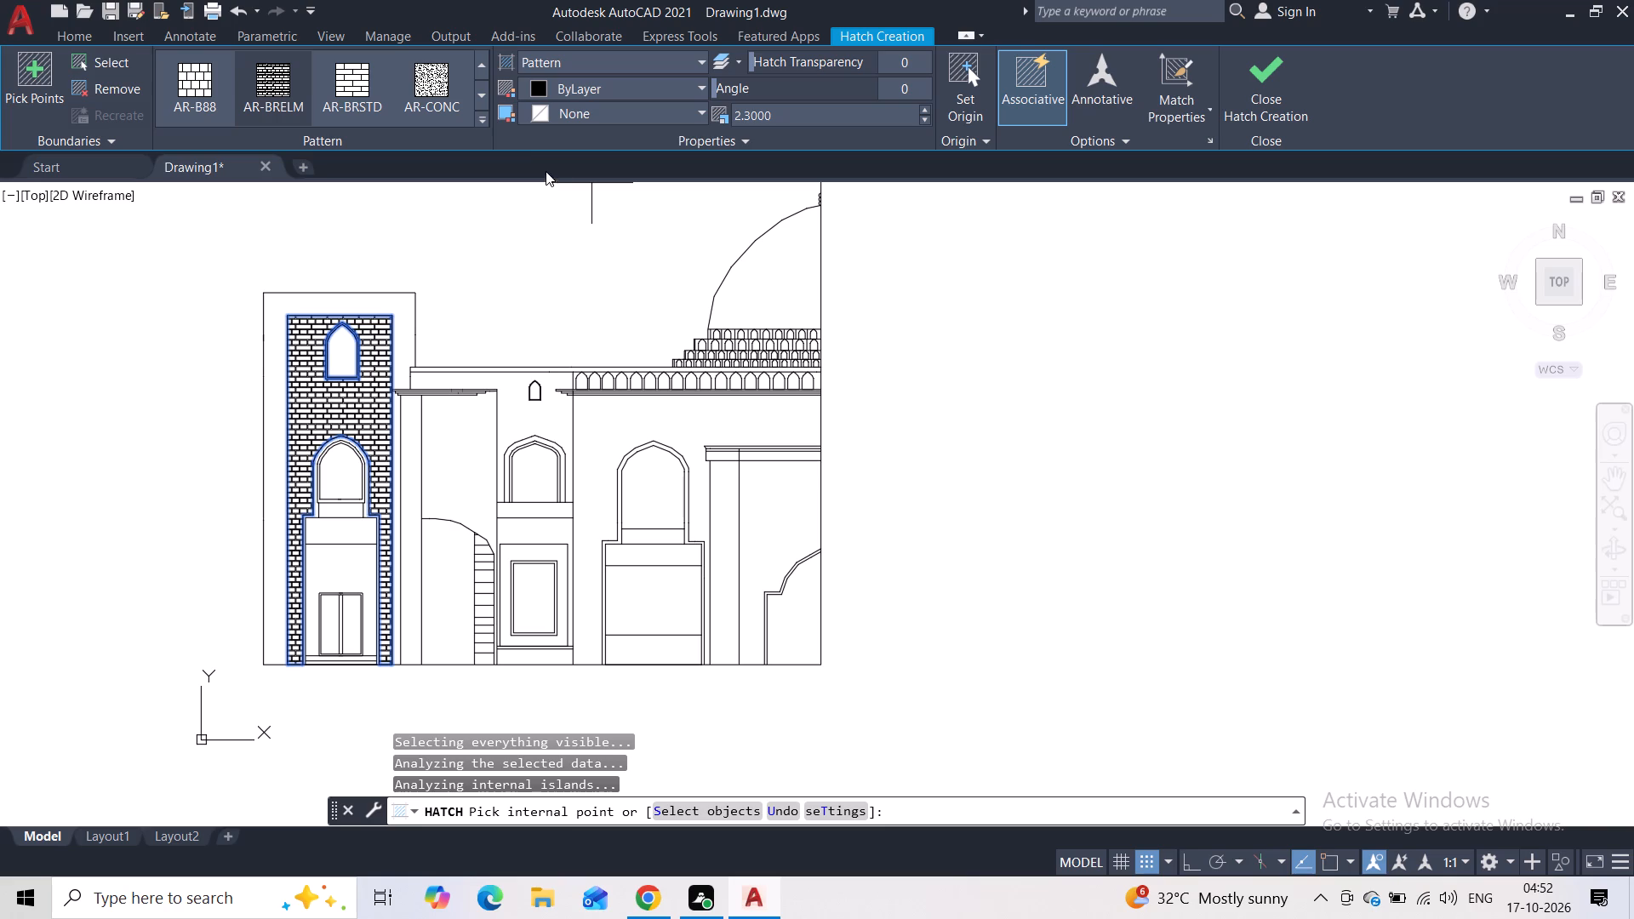
{"action": "left_click", "coordinate": [485, 123]}
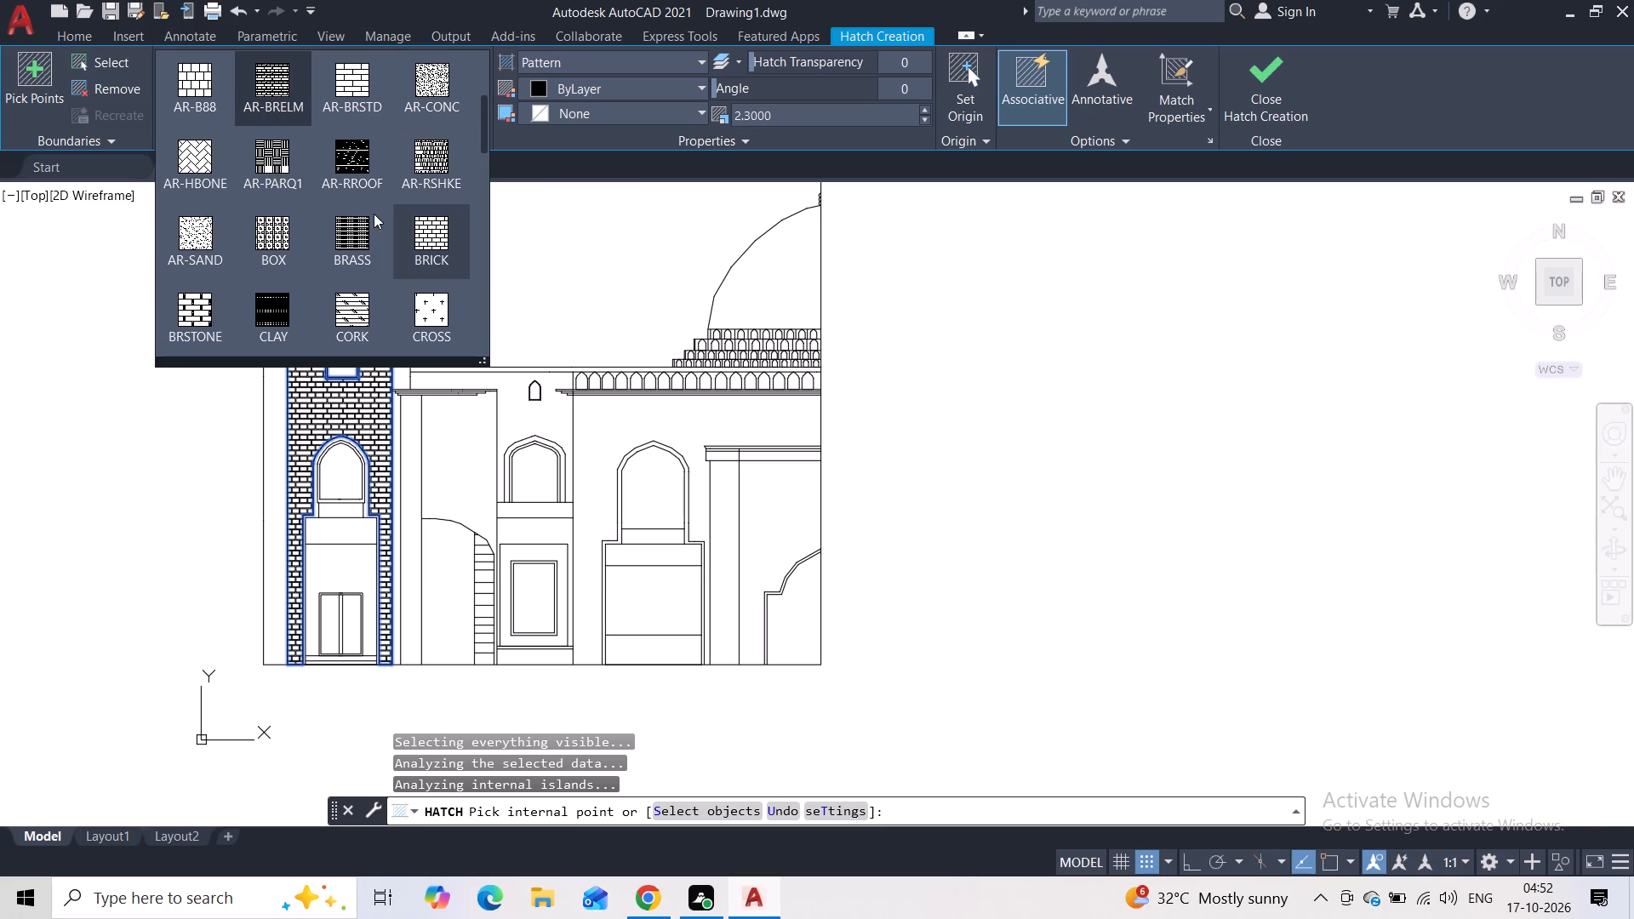
{"action": "left_click", "coordinate": [353, 229]}
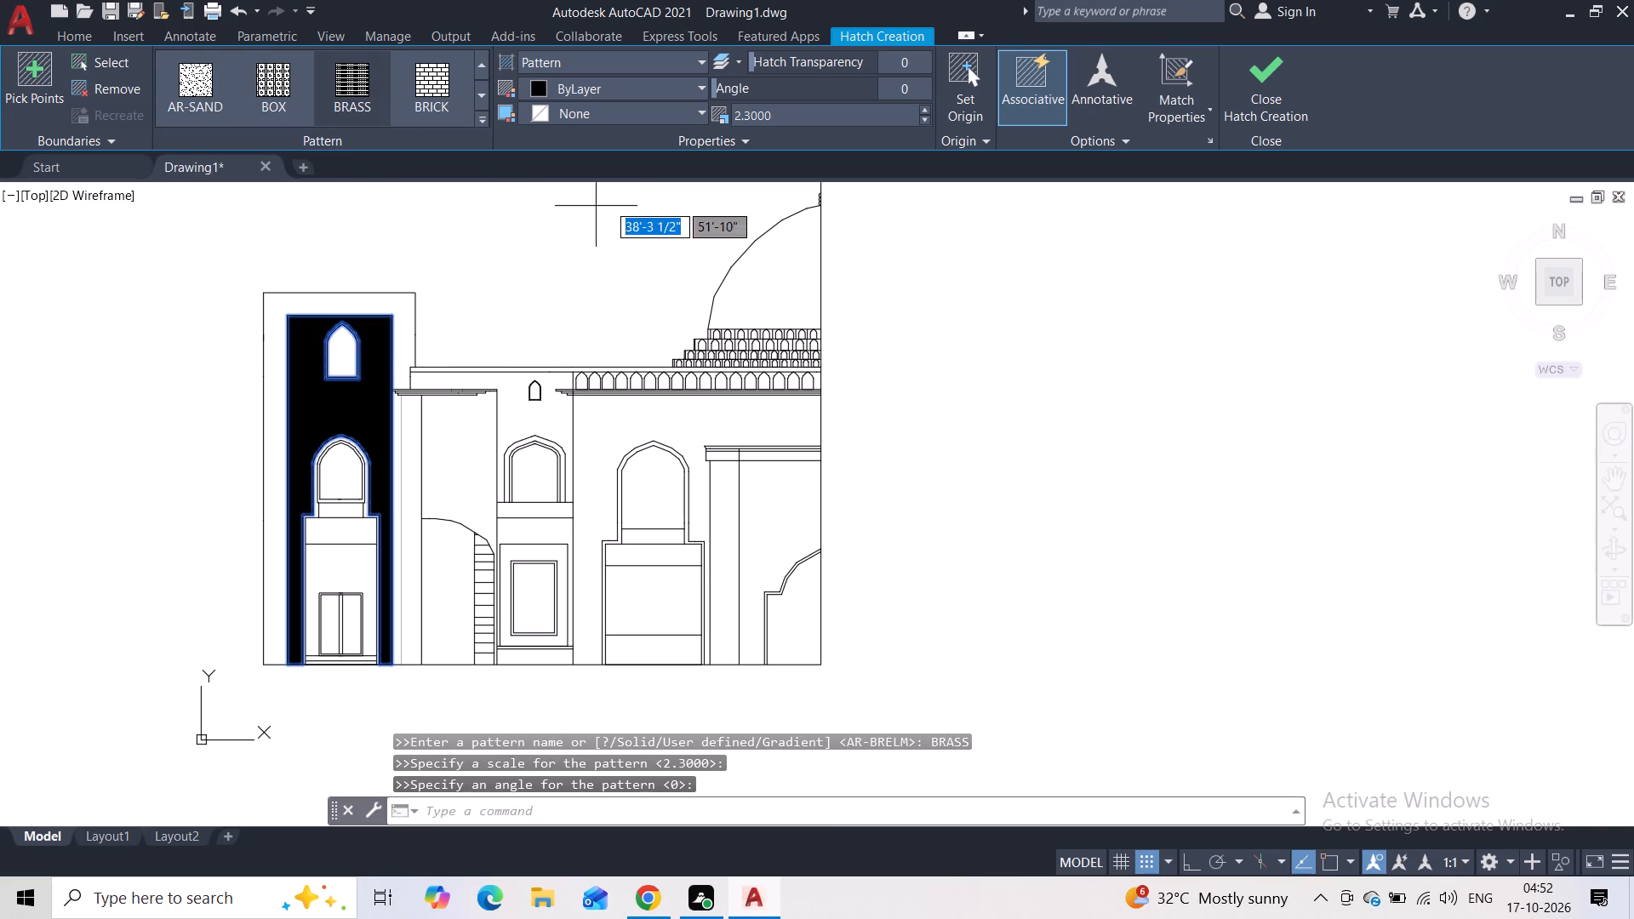
{"action": "left_click", "coordinate": [927, 111]}
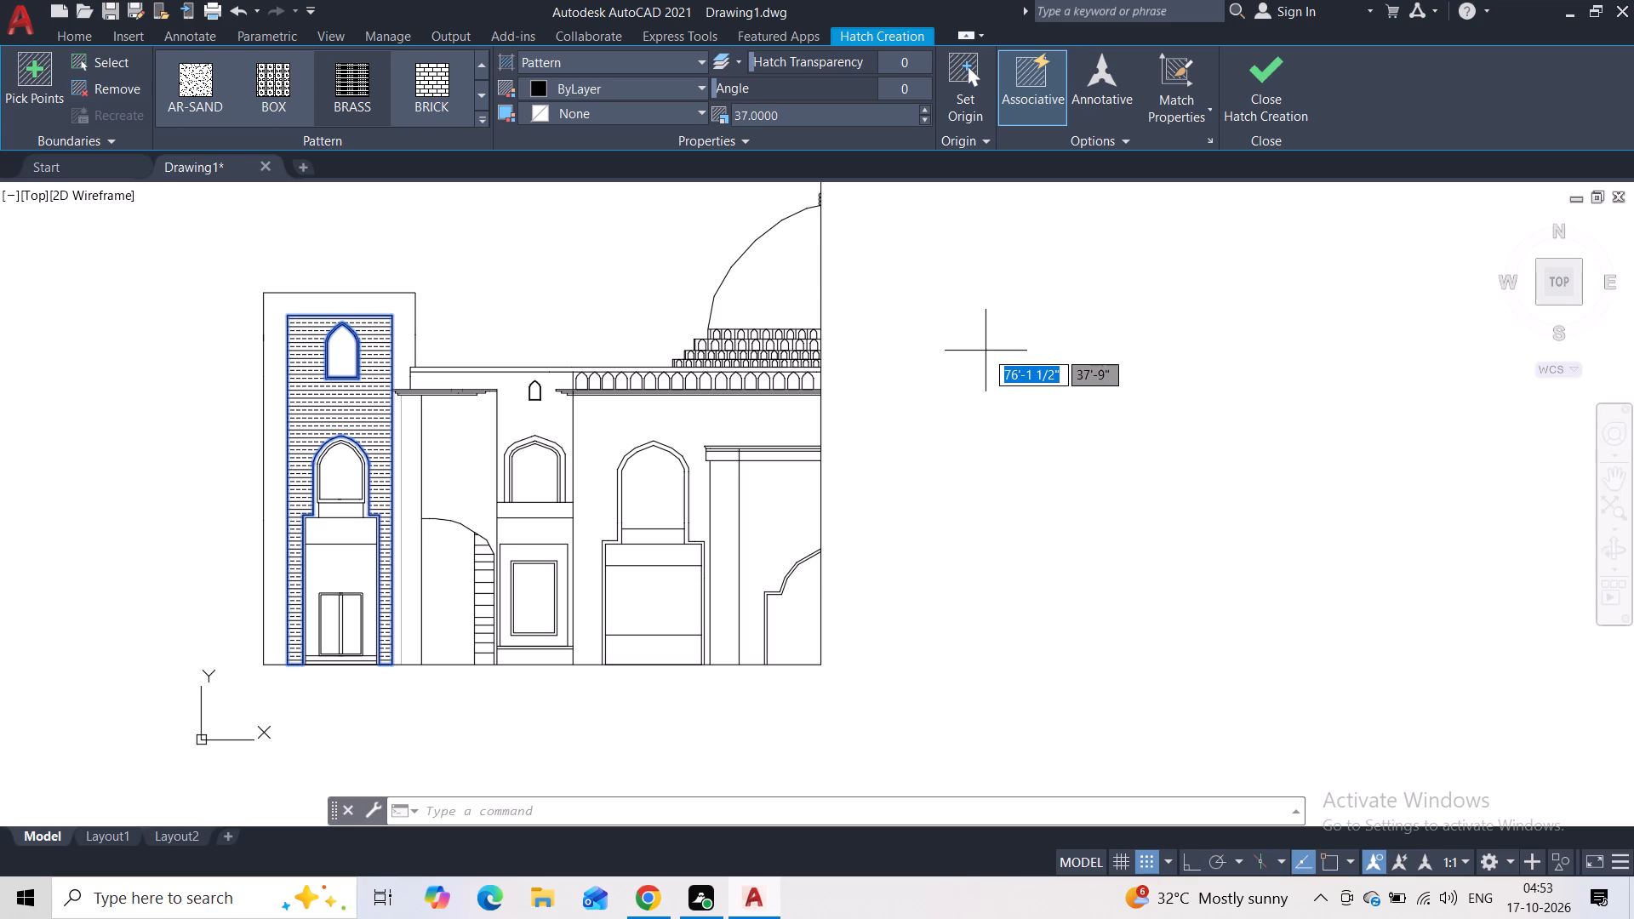
Preview the available hatch patterns on the tower's face to compare how they look.
{"action": "left_click", "coordinate": [486, 115]}
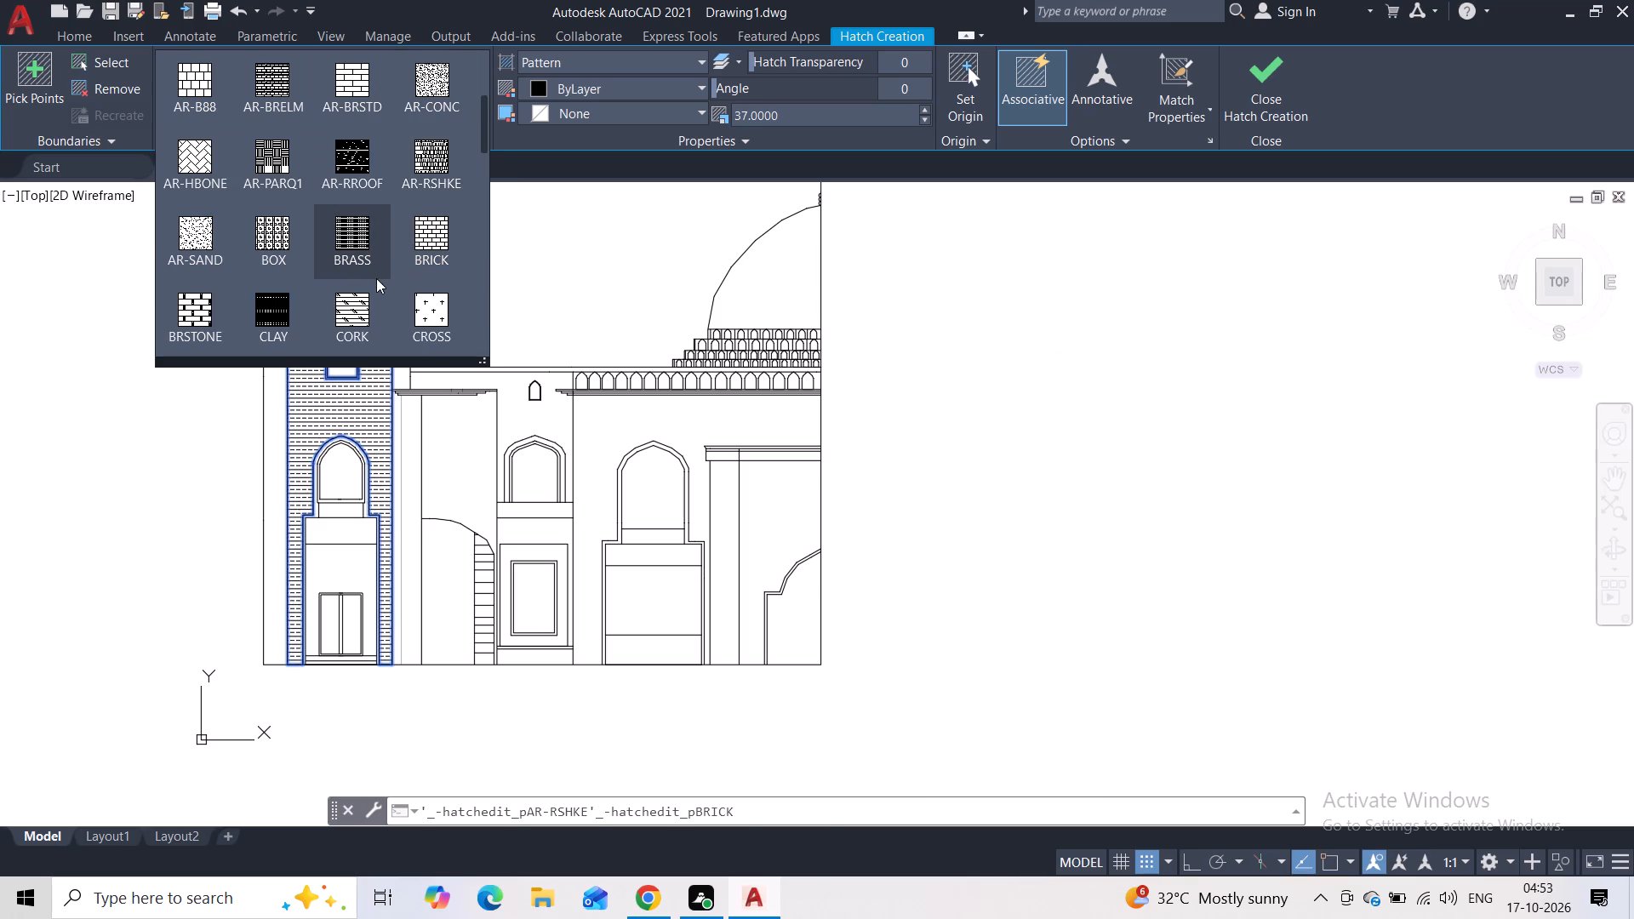
{"action": "scroll", "coordinate": [374, 283], "scroll_direction": "down", "scroll_amount": 4}
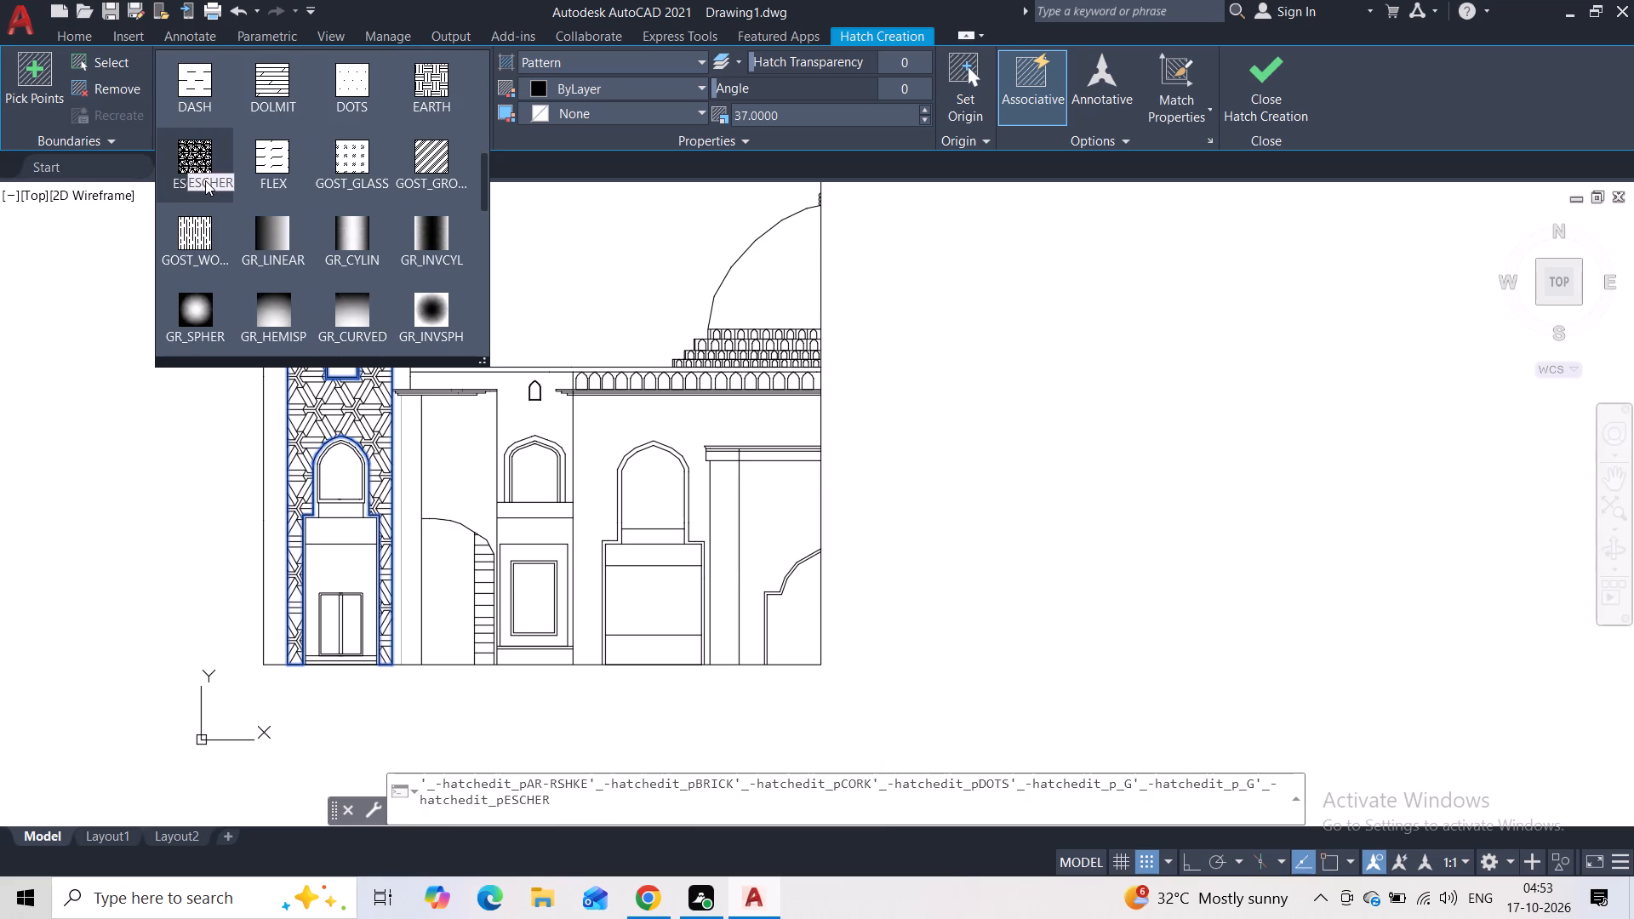
{"action": "scroll", "coordinate": [208, 185], "scroll_direction": "down", "scroll_amount": 5}
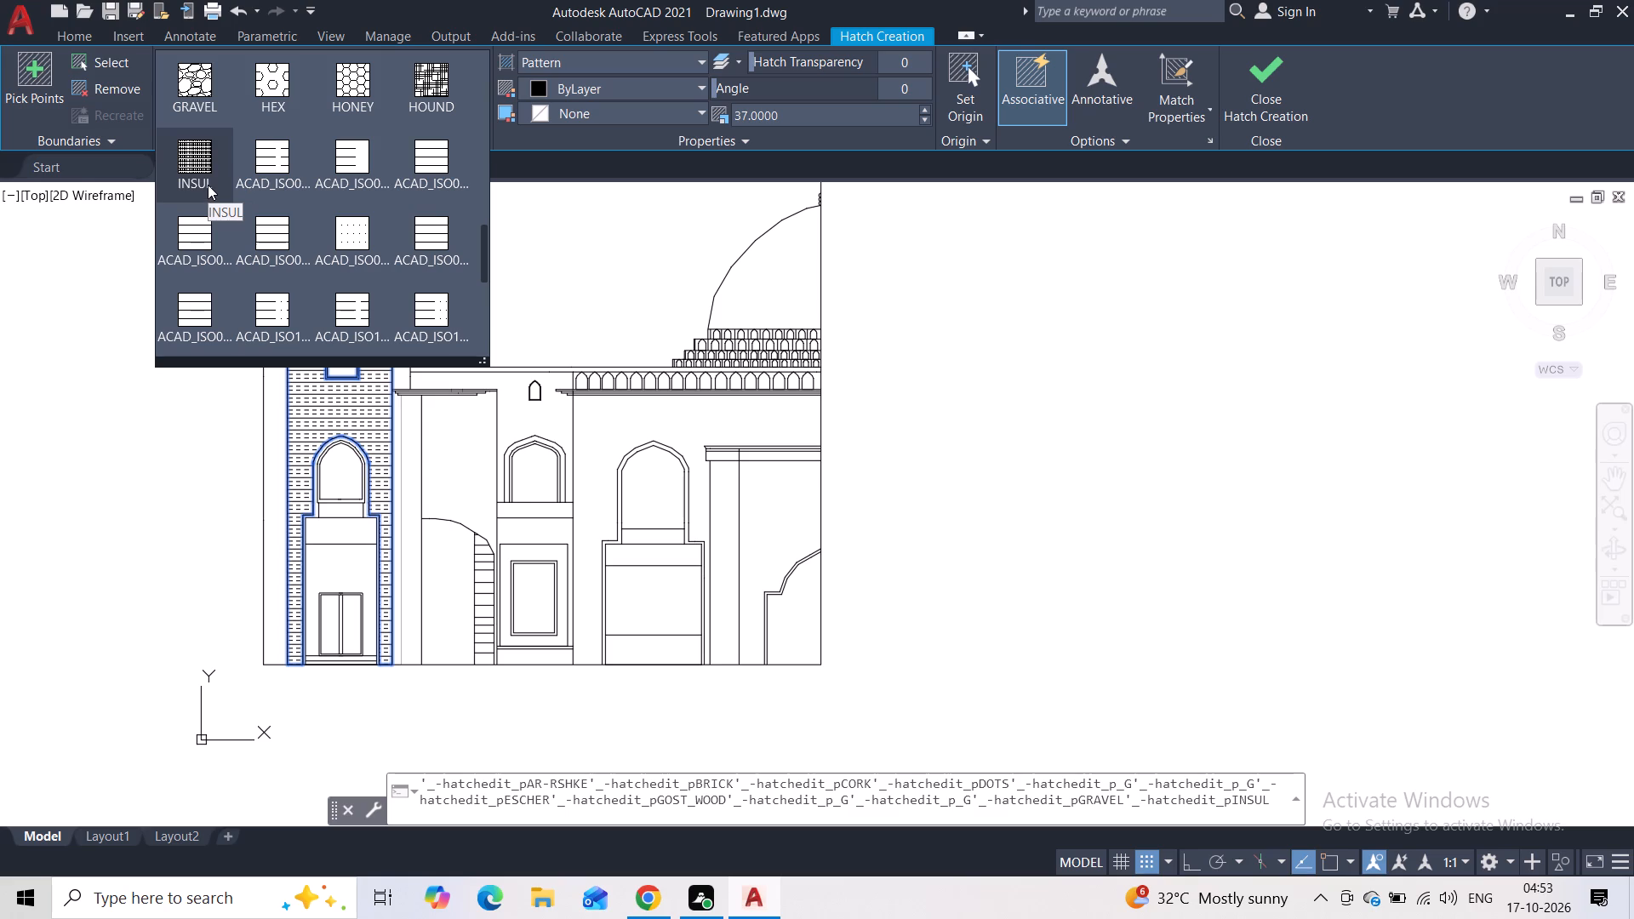
{"action": "scroll", "coordinate": [208, 182], "scroll_direction": "down", "scroll_amount": 5}
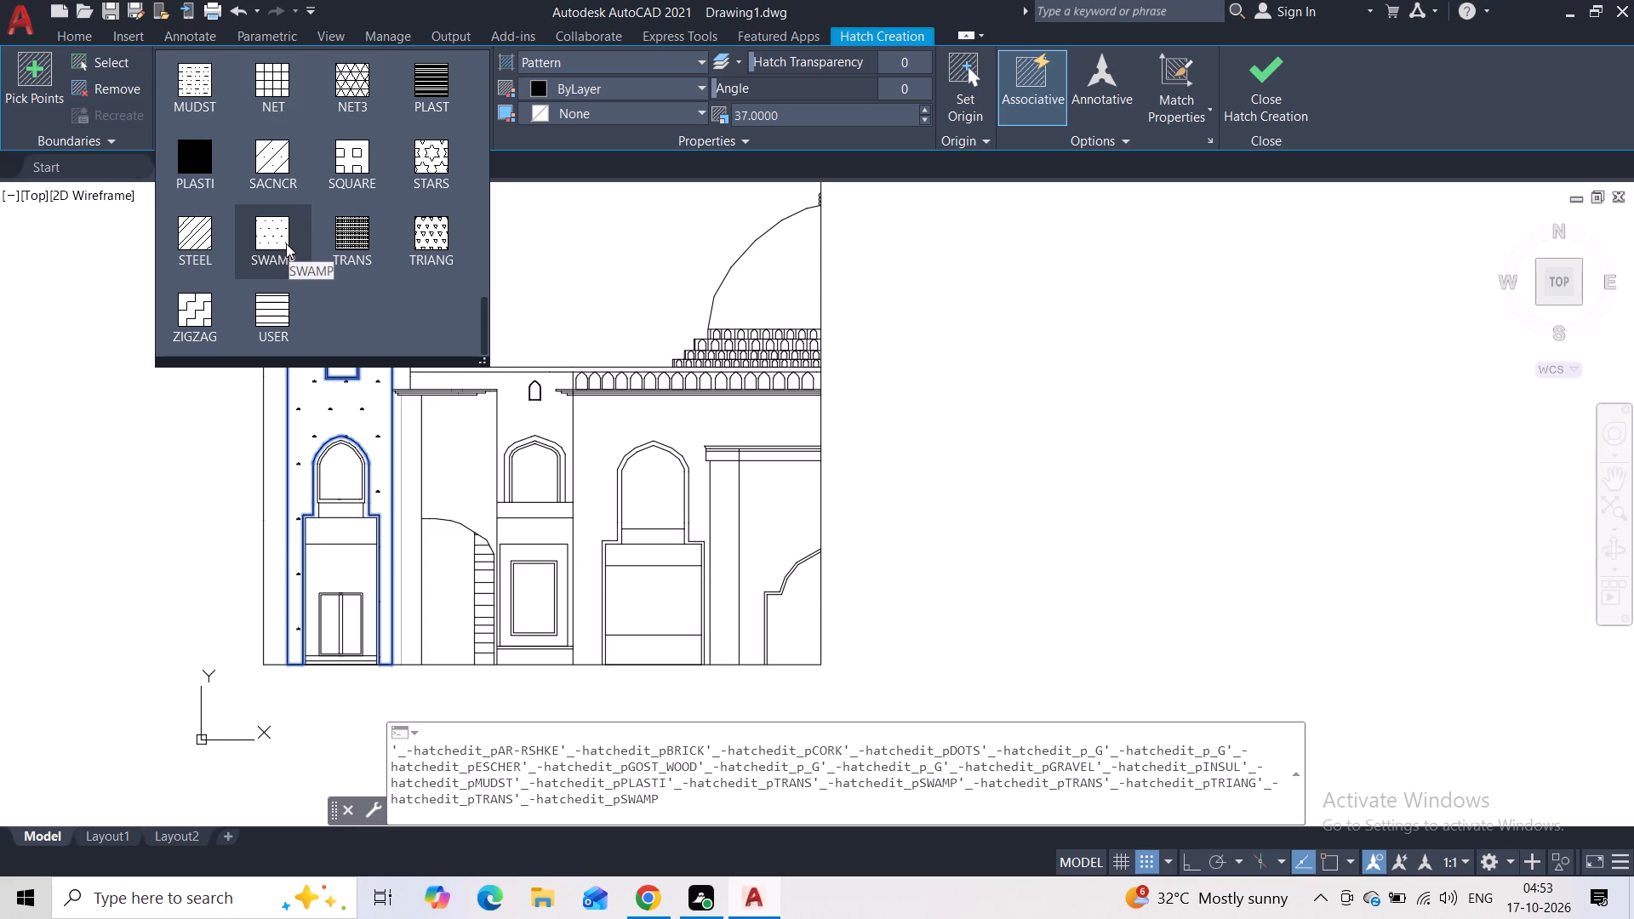
{"action": "scroll", "coordinate": [401, 301], "scroll_direction": "up", "scroll_amount": 2}
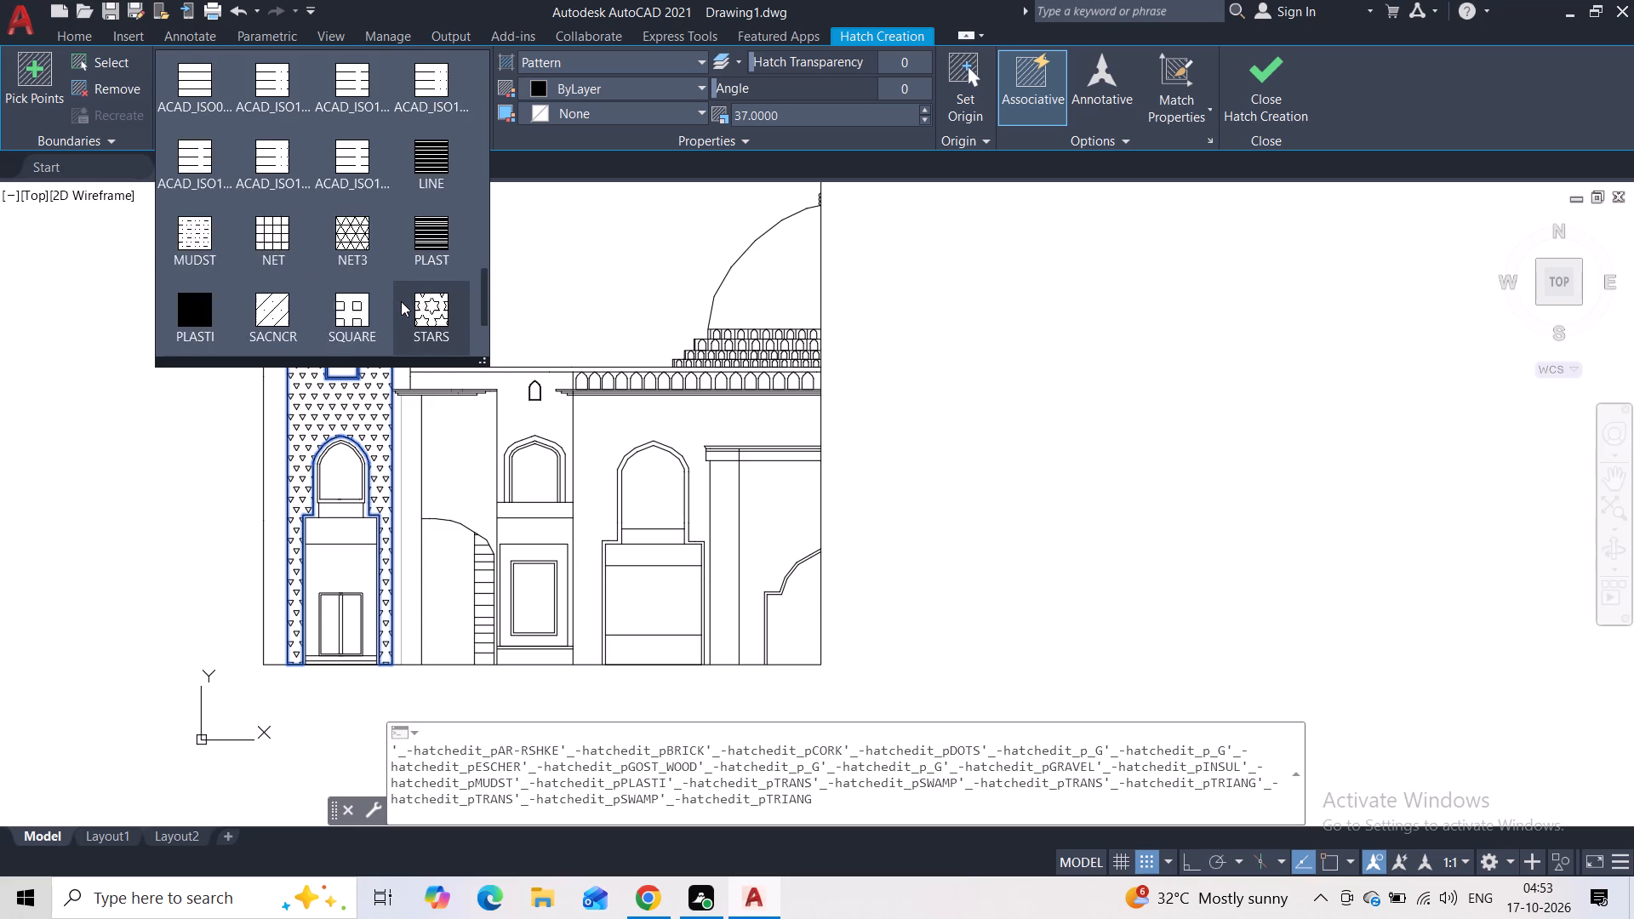
{"action": "scroll", "coordinate": [401, 301], "scroll_direction": "up", "scroll_amount": 2}
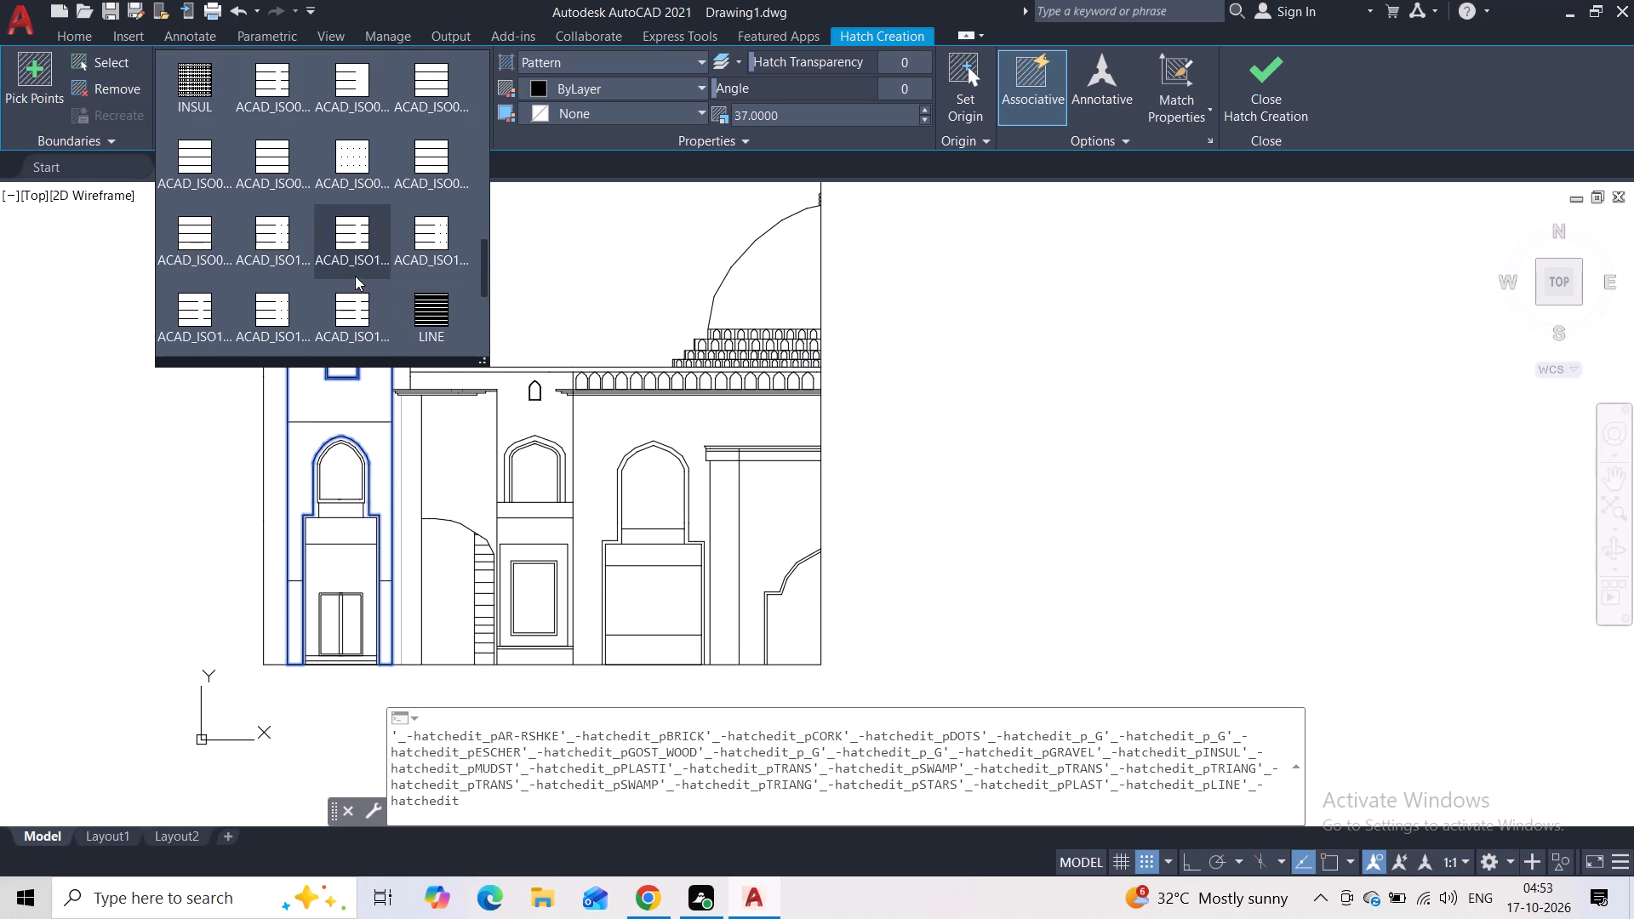
{"action": "scroll", "coordinate": [355, 273], "scroll_direction": "up", "scroll_amount": 4}
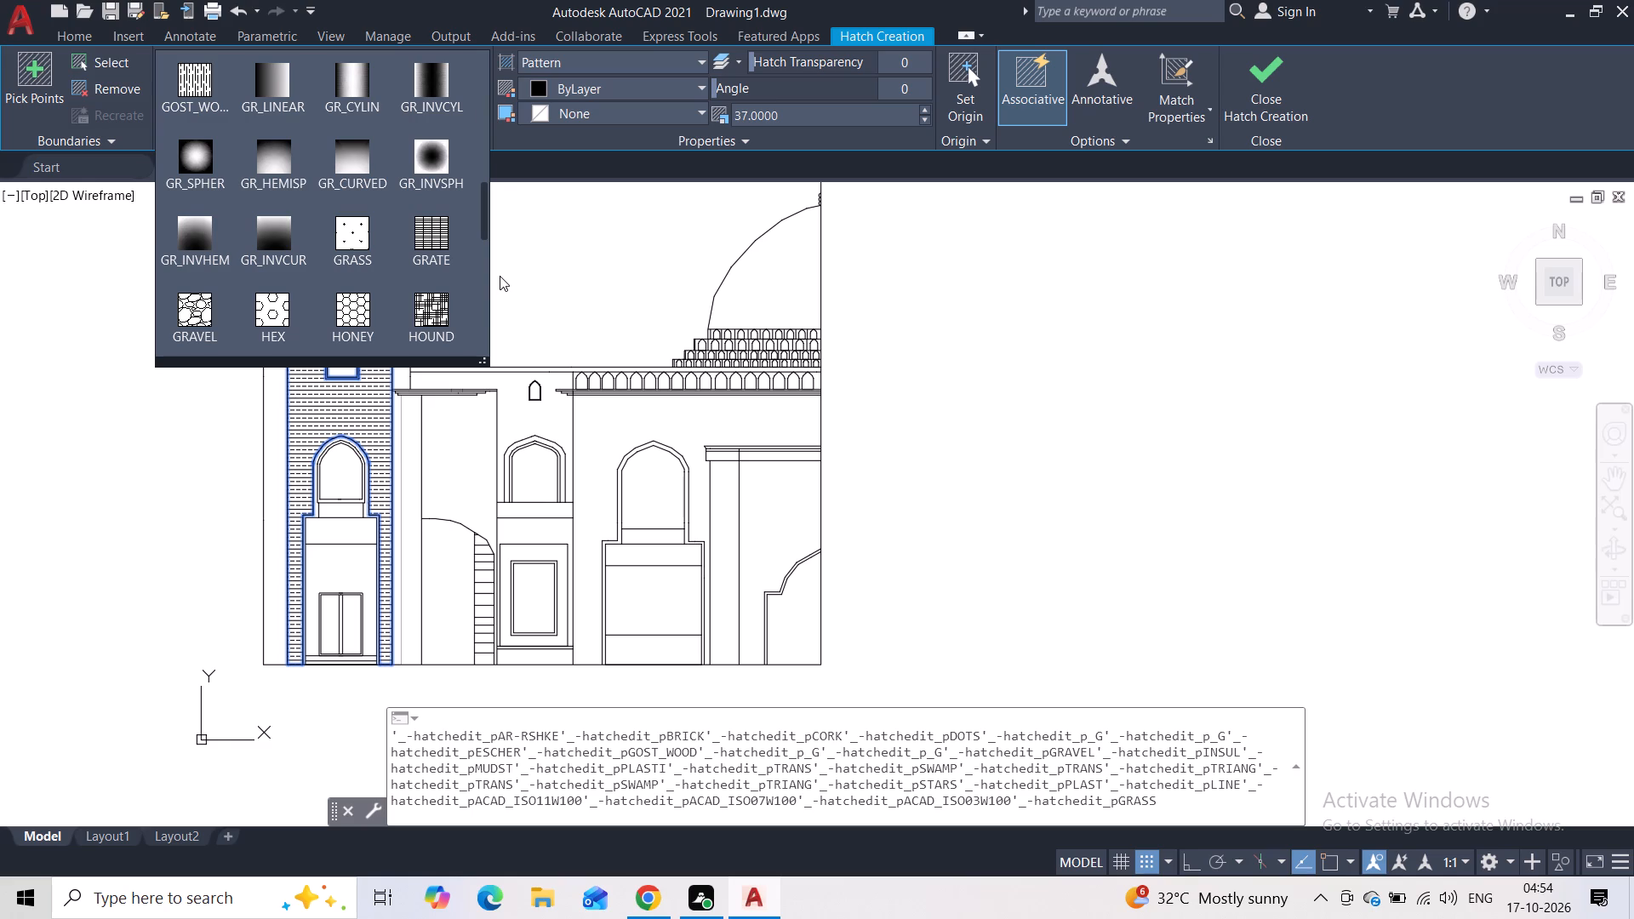
{"action": "scroll", "coordinate": [328, 203], "scroll_direction": "up", "scroll_amount": 2}
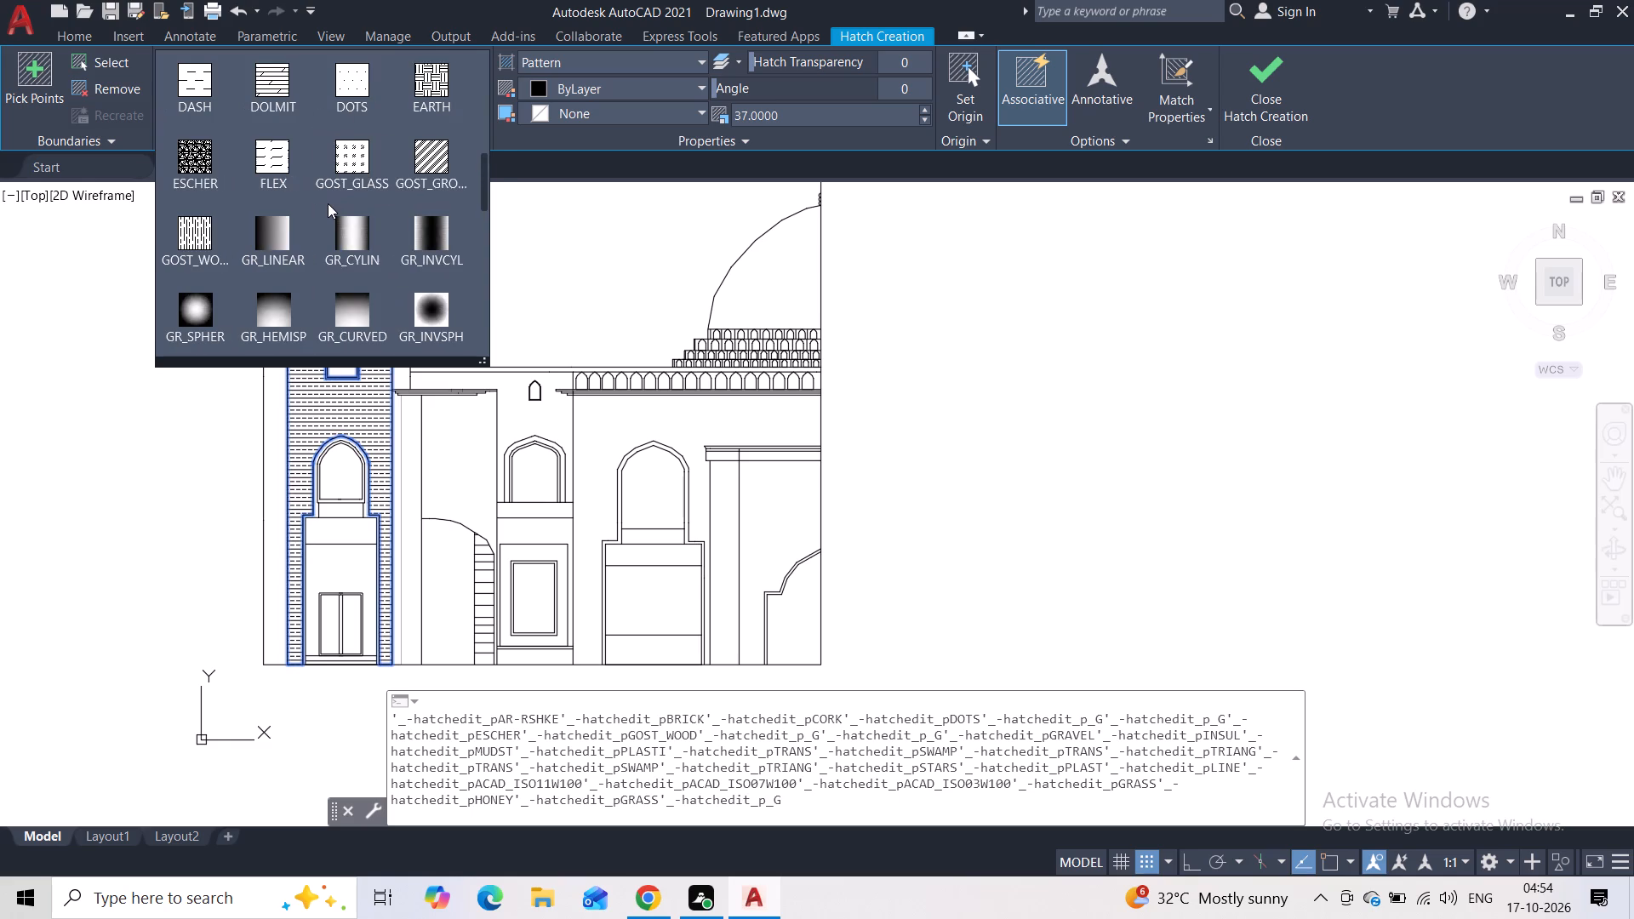
{"action": "scroll", "coordinate": [324, 203], "scroll_direction": "up", "scroll_amount": 2}
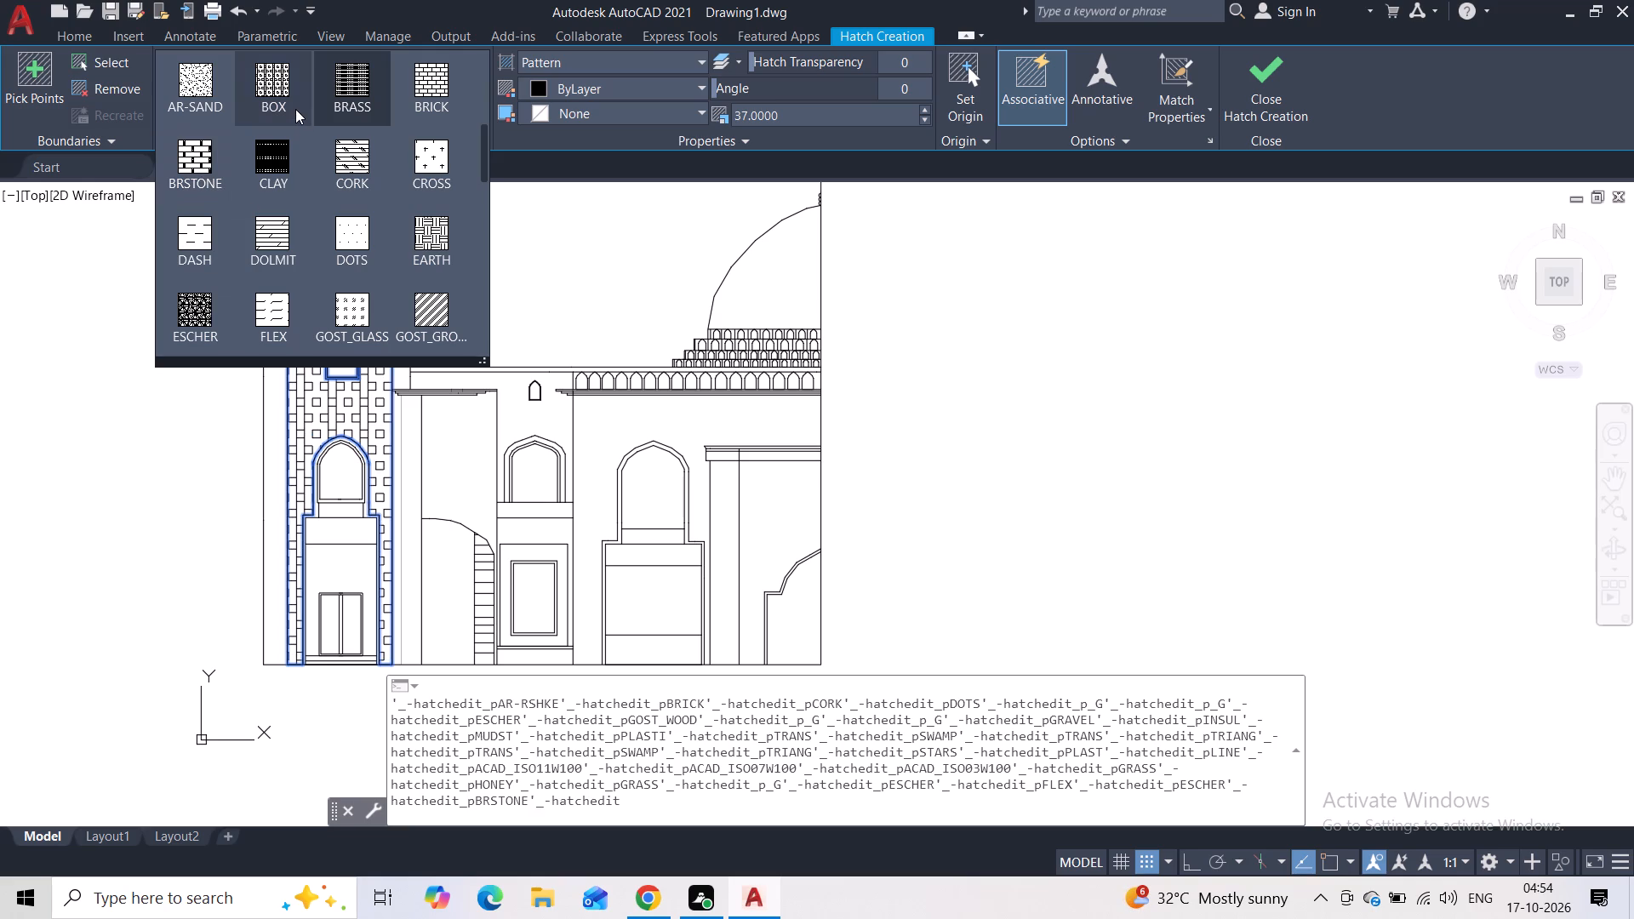
Keep the BRASS pattern on the tower's face, set its scale to 14 and finish the hatch.
{"action": "left_click", "coordinate": [923, 119]}
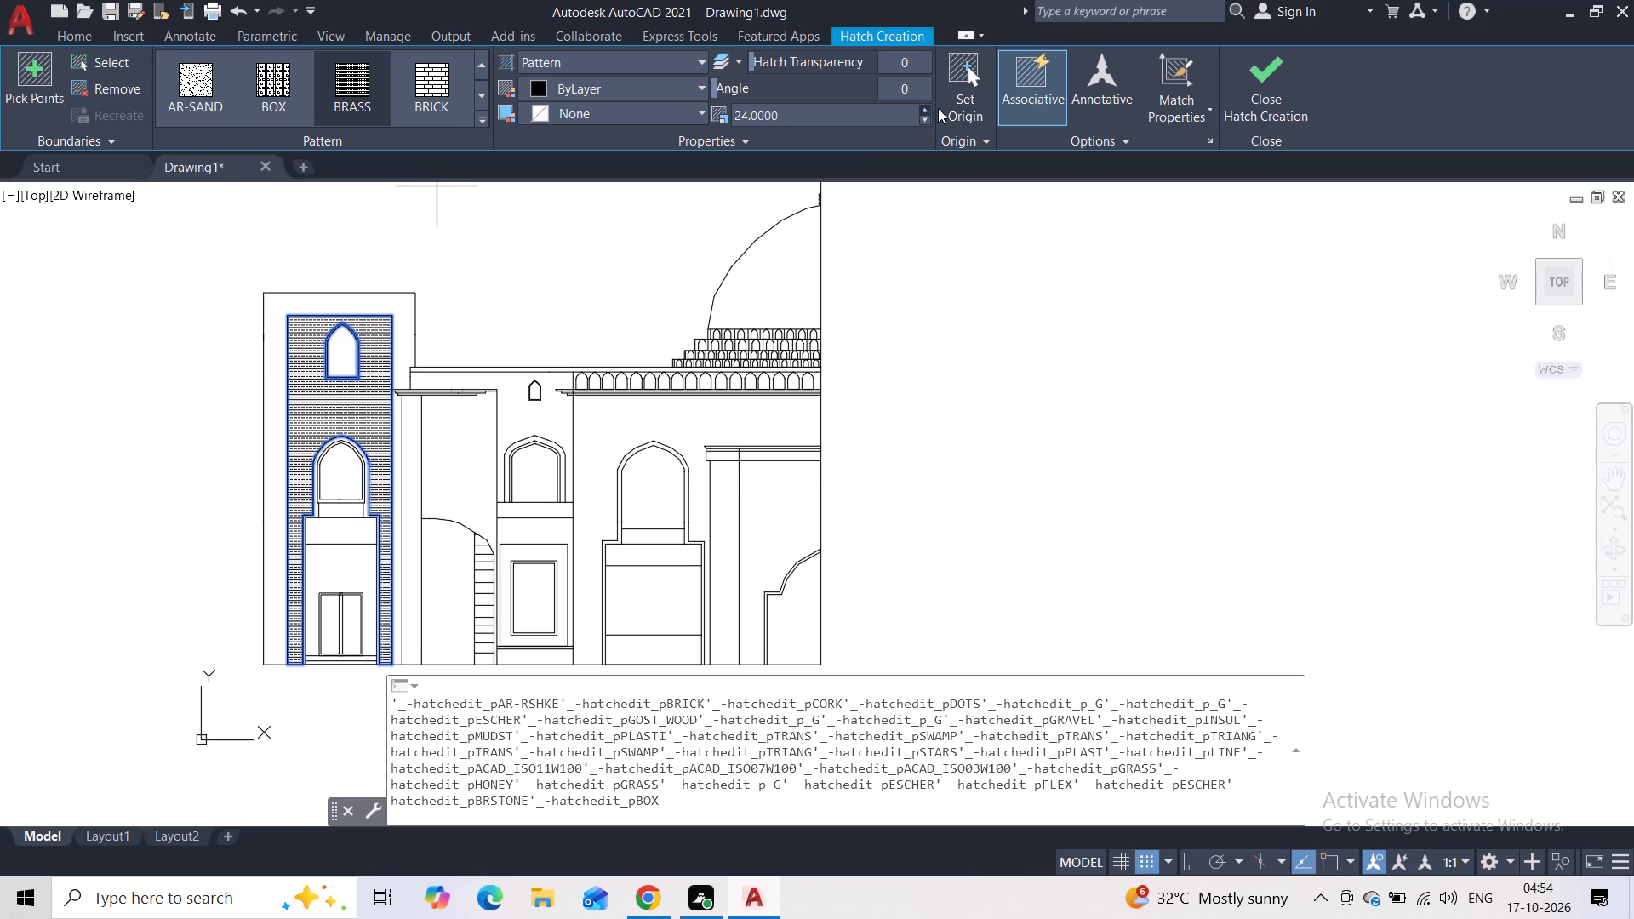
{"action": "left_click", "coordinate": [920, 124]}
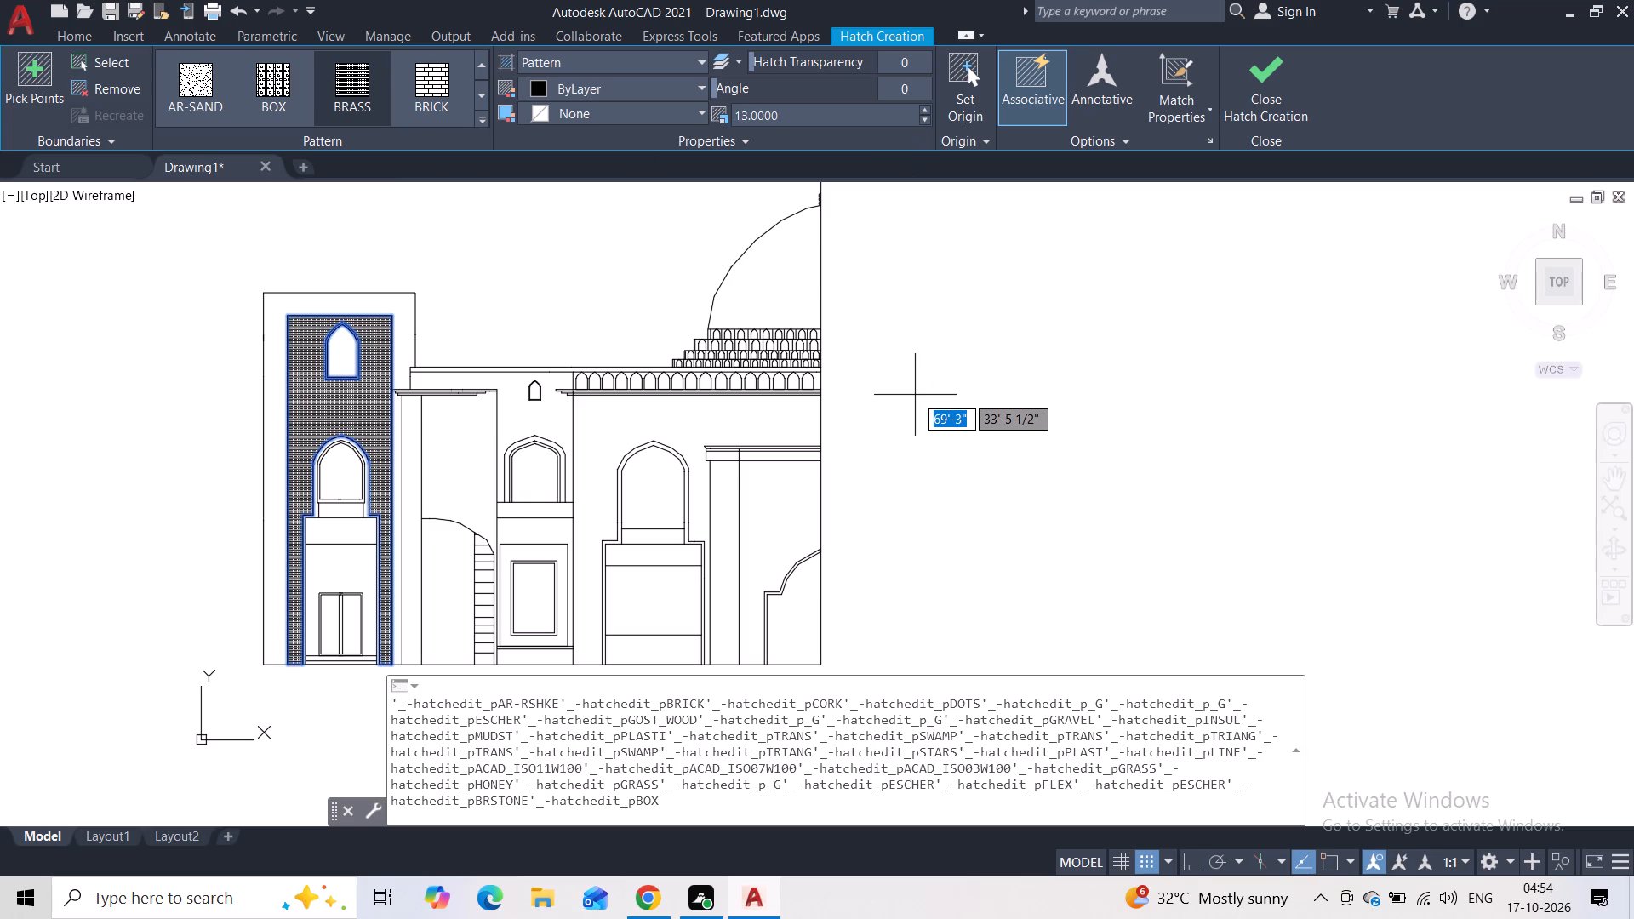
{"action": "left_click", "coordinate": [485, 123]}
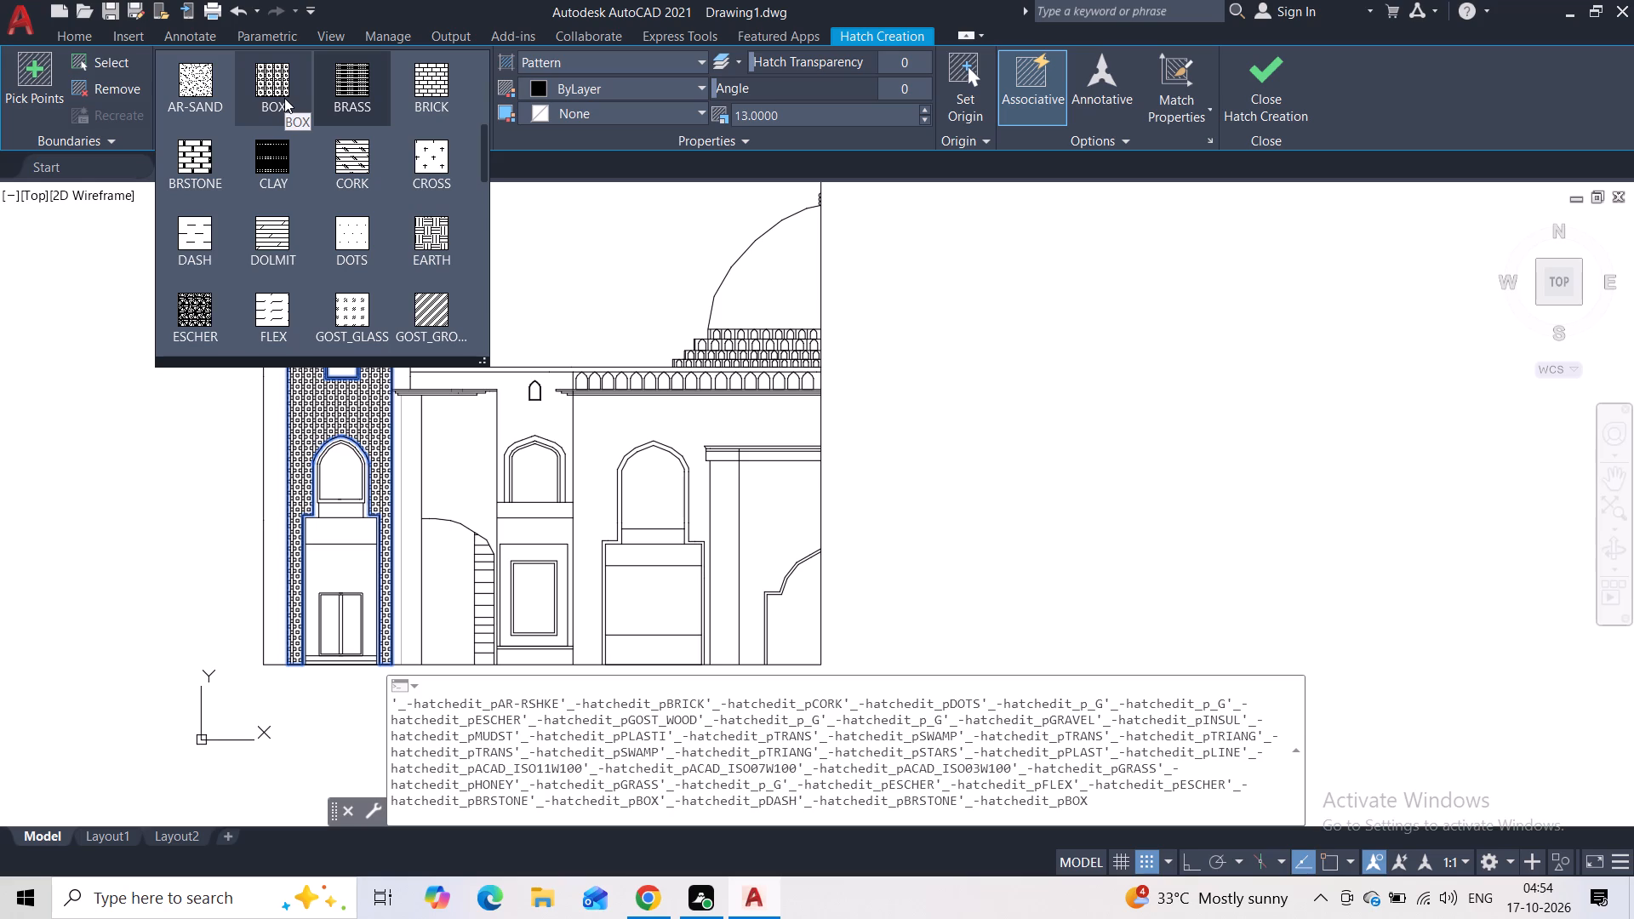
{"action": "left_click", "coordinate": [351, 99]}
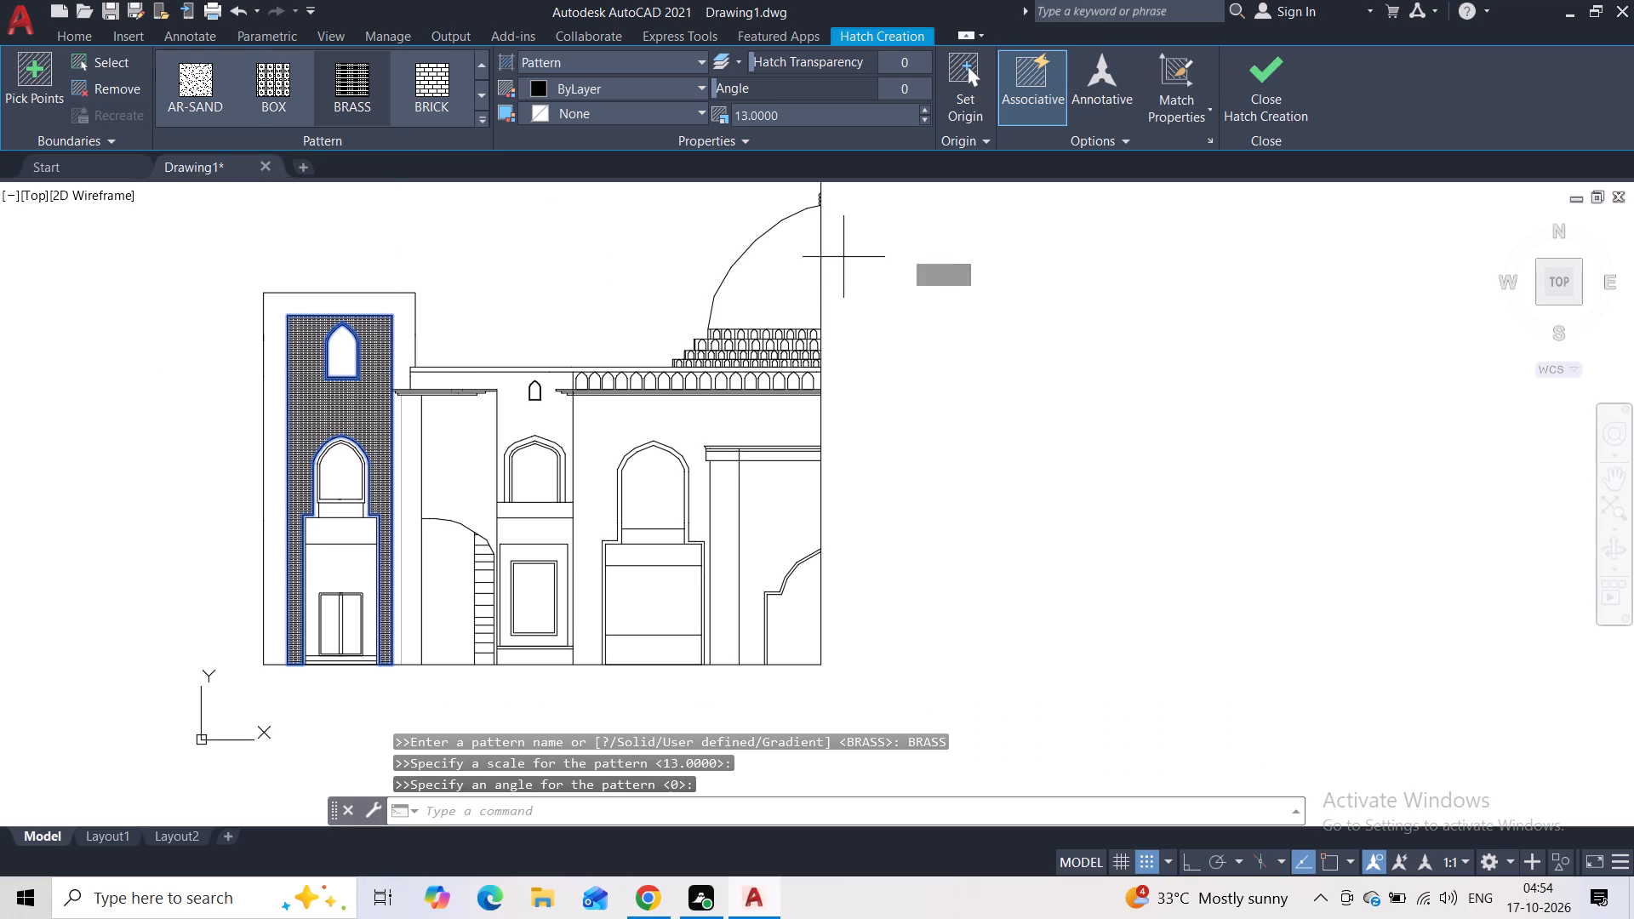
{"action": "left_click", "coordinate": [925, 123]}
{"action": "left_click", "coordinate": [925, 123]}
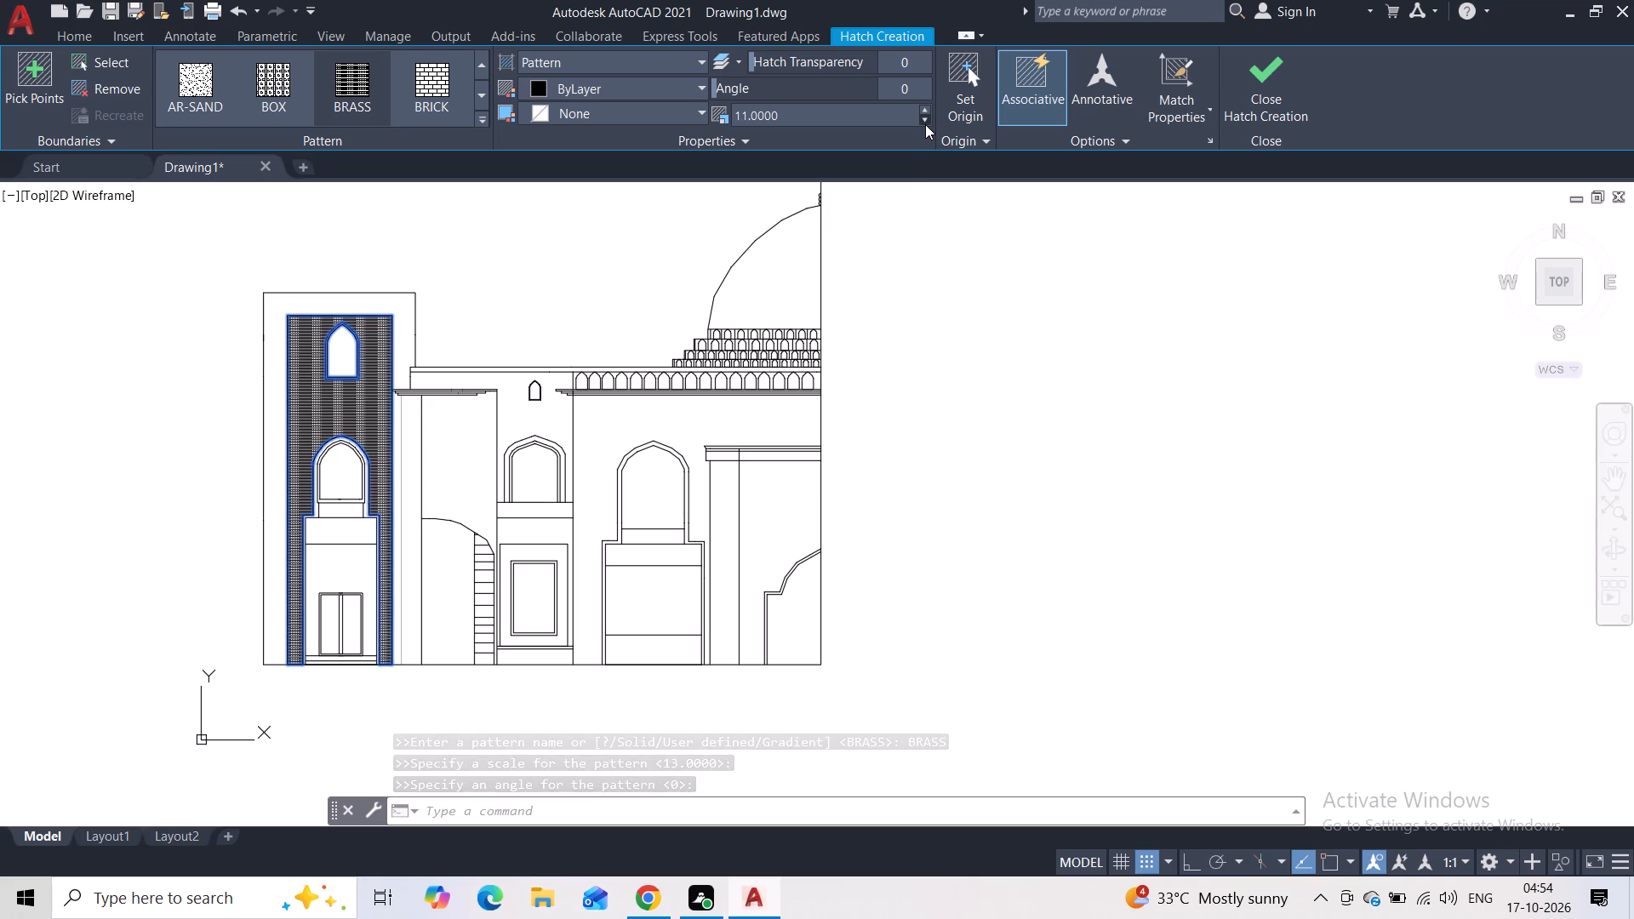
{"action": "double_click", "coordinate": [925, 113]}
{"action": "left_click", "coordinate": [925, 113]}
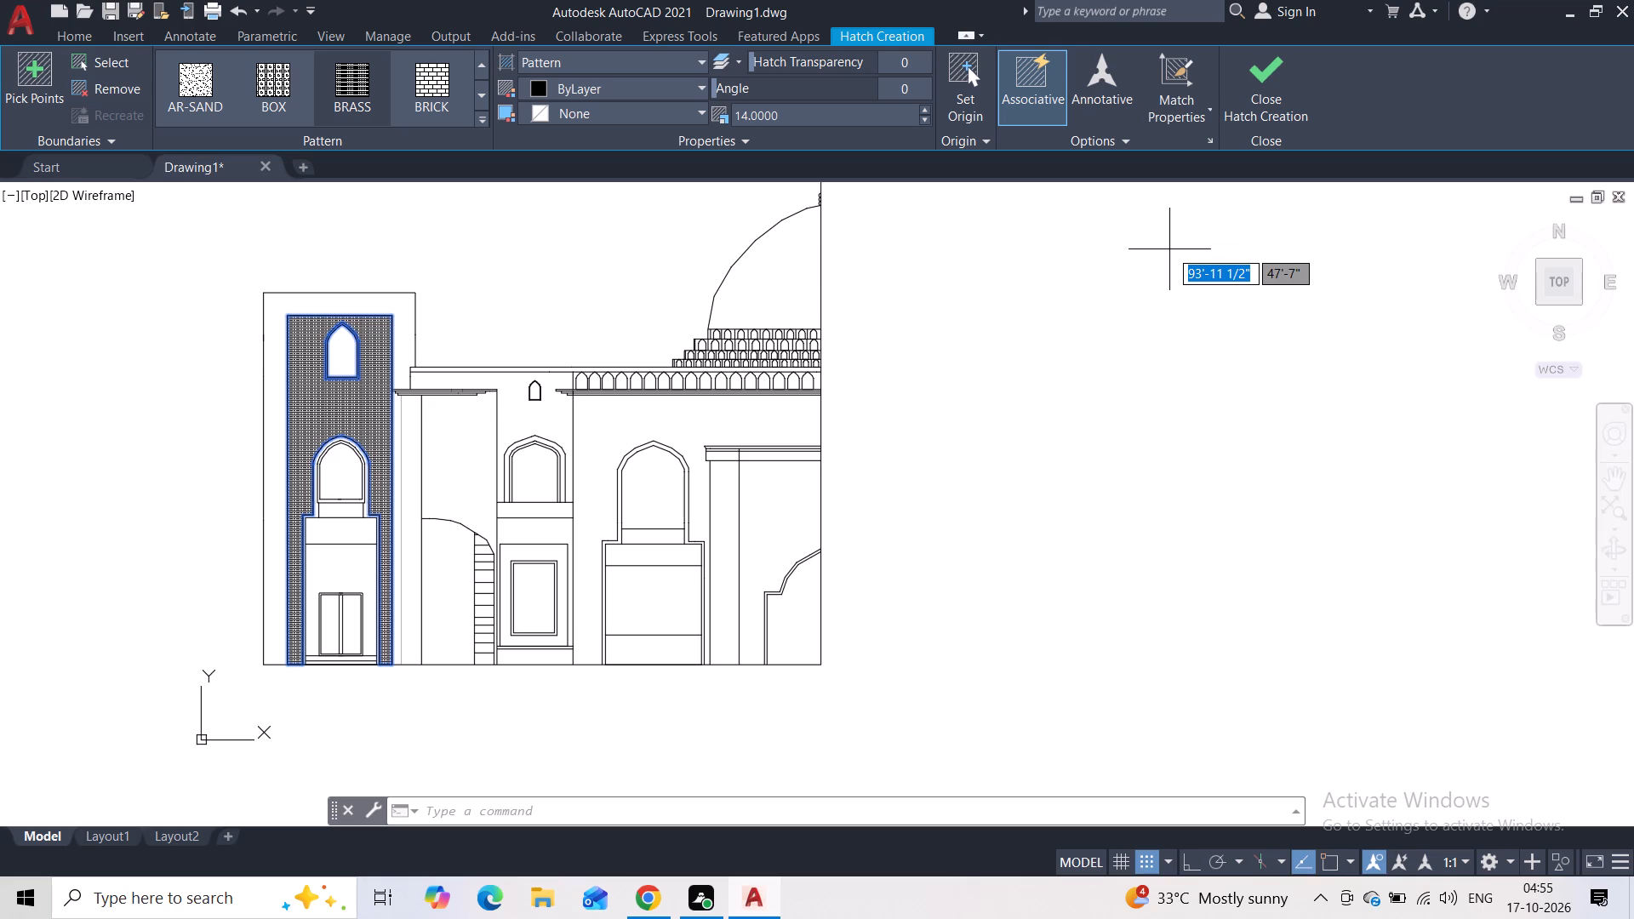
{"action": "left_click", "coordinate": [1254, 105]}
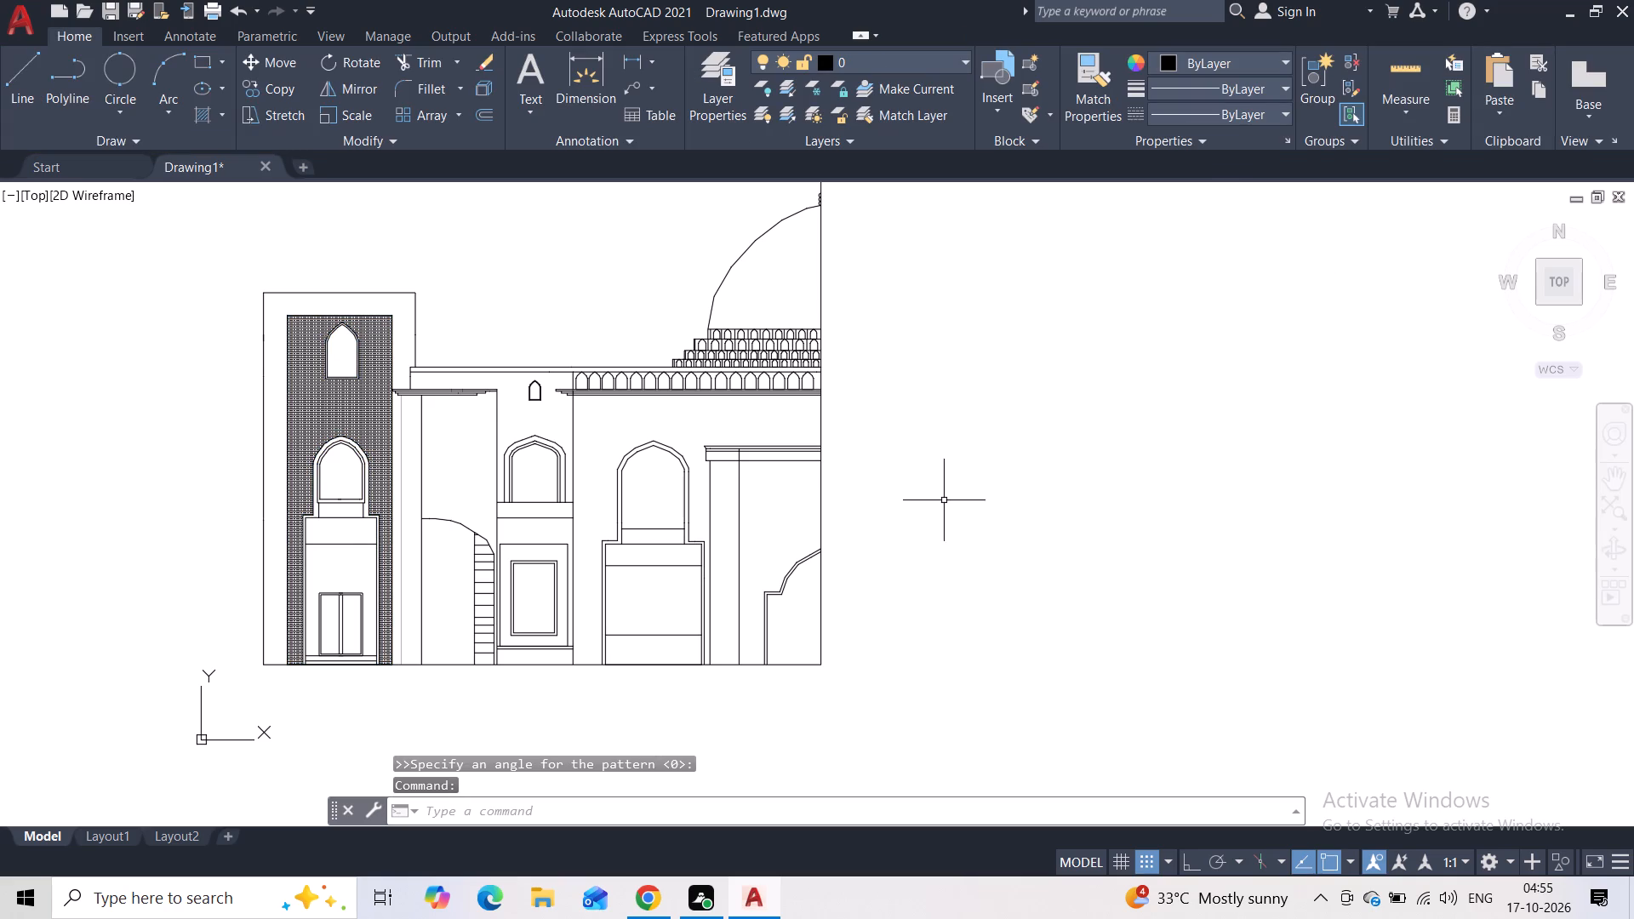
Hatch the arched window between the tower and portal bays and the rectangular panel below it with ANSI37 at scale 57.
{"action": "key", "text": "h"}
{"action": "left_click", "coordinate": [991, 552]}
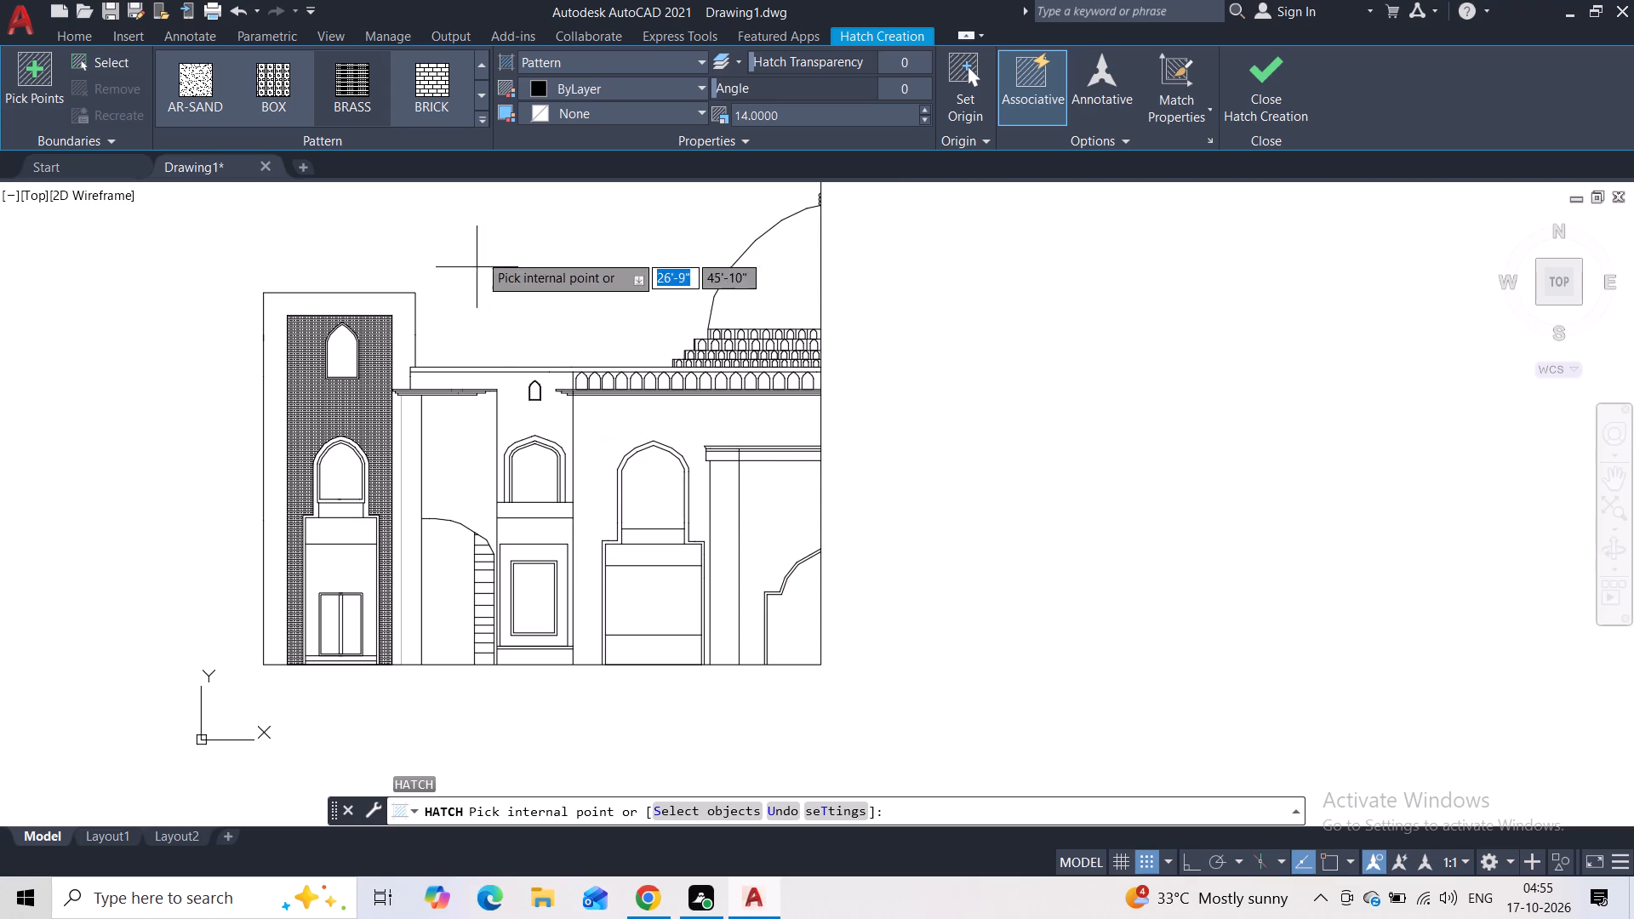
{"action": "left_click", "coordinate": [478, 122]}
{"action": "scroll", "coordinate": [386, 220], "scroll_direction": "down", "scroll_amount": 3}
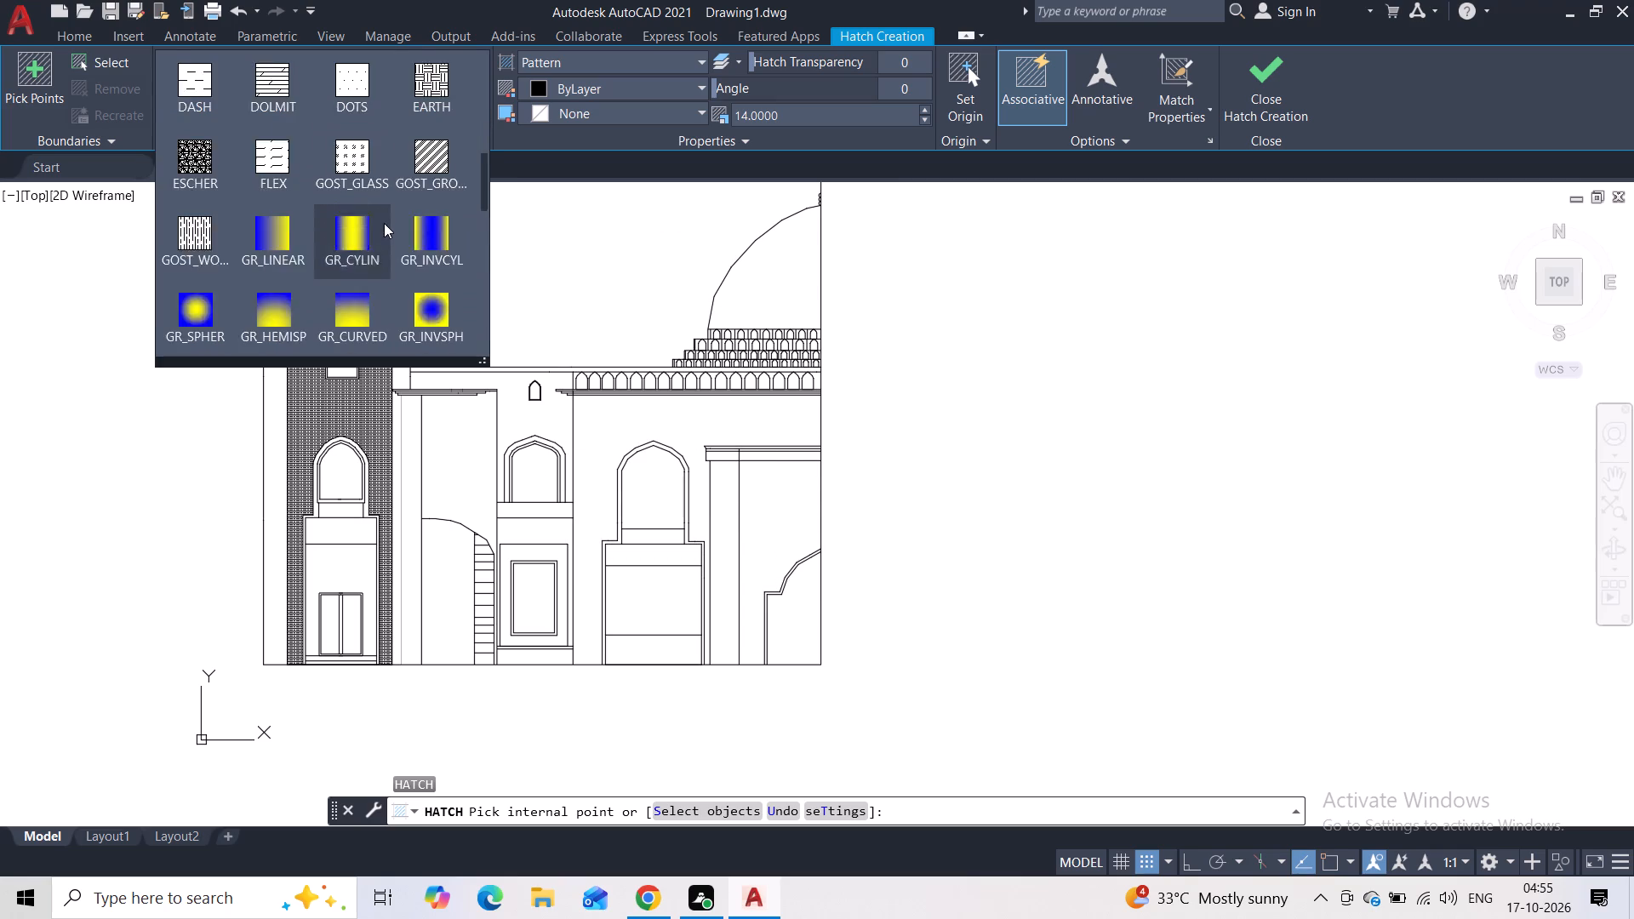
{"action": "scroll", "coordinate": [384, 223], "scroll_direction": "down", "scroll_amount": 1}
{"action": "scroll", "coordinate": [381, 225], "scroll_direction": "up", "scroll_amount": 15}
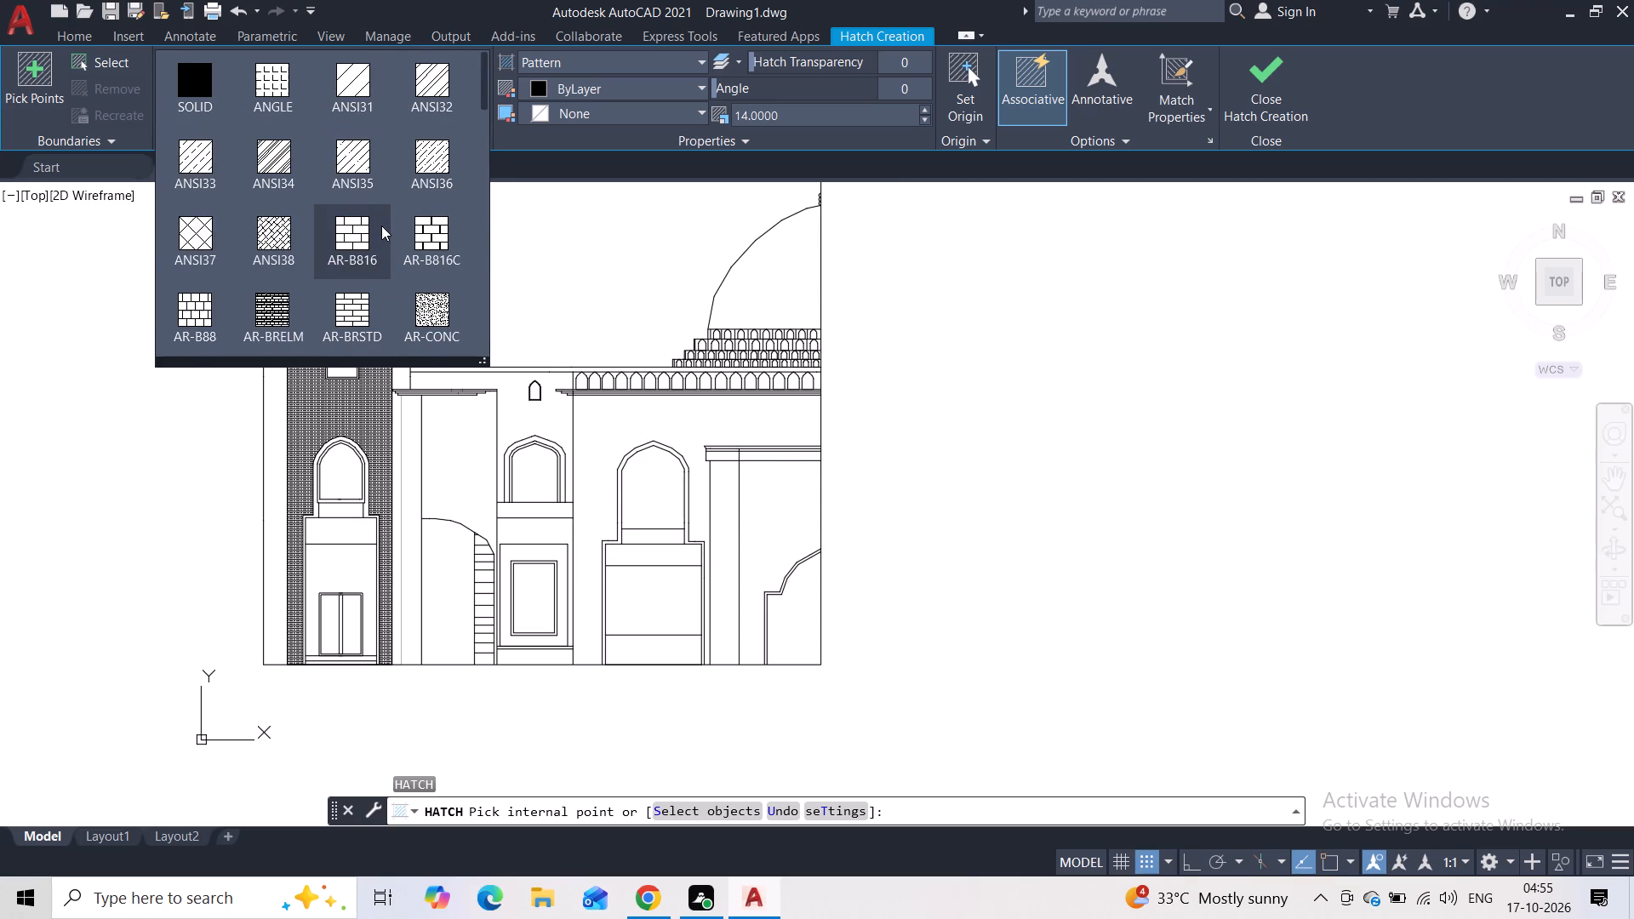
{"action": "left_click", "coordinate": [196, 237]}
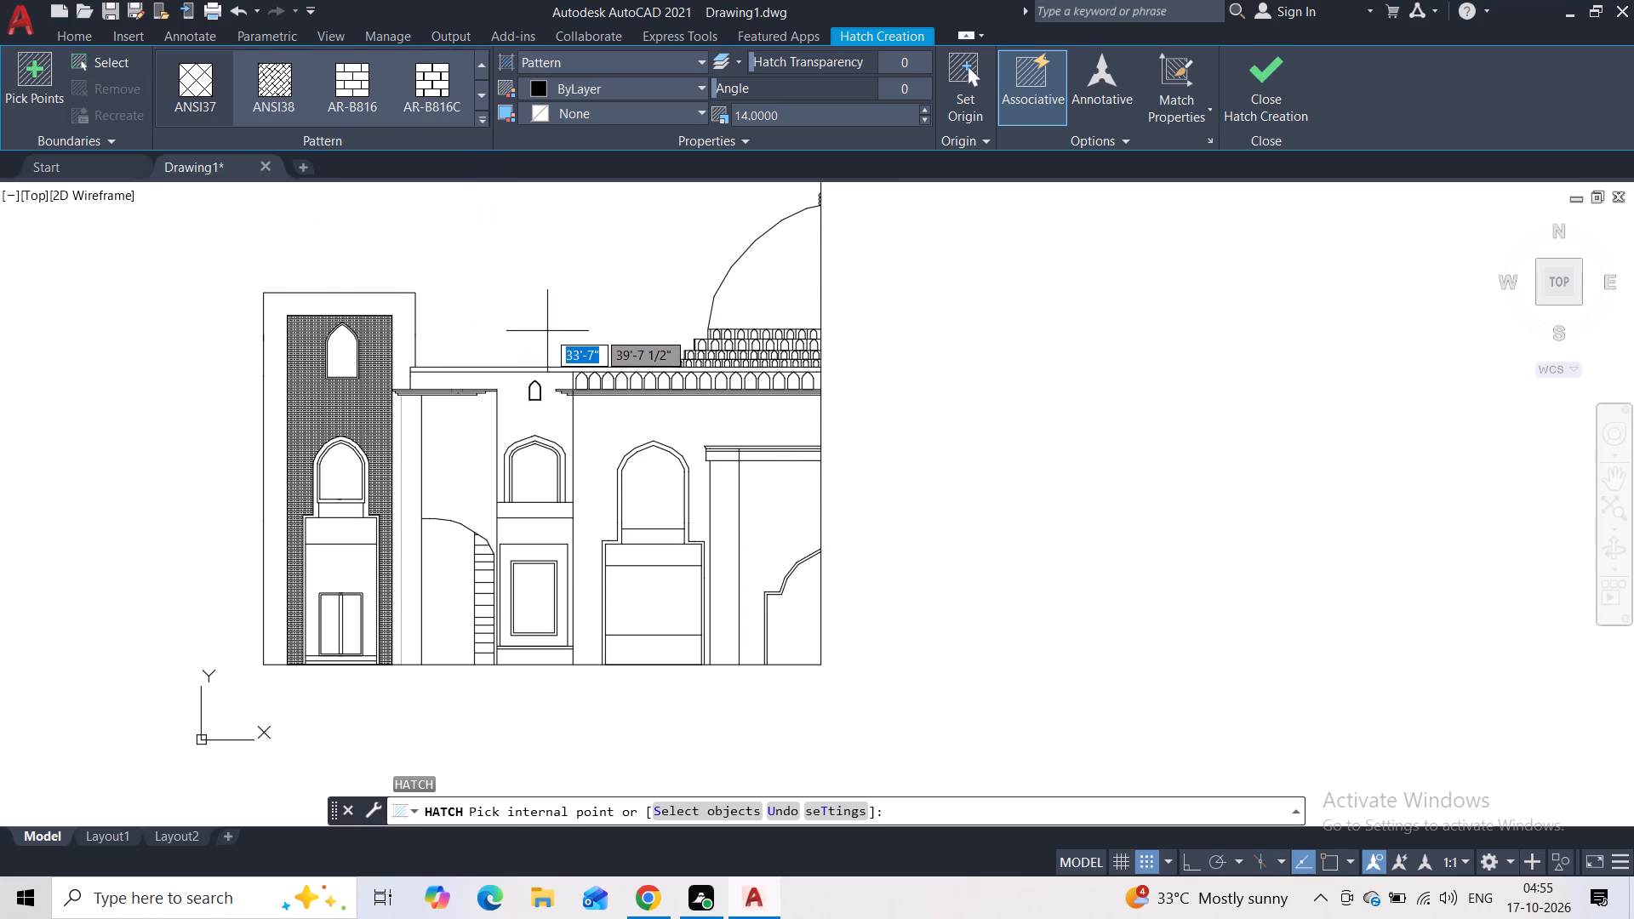
{"action": "left_click", "coordinate": [652, 476]}
{"action": "left_click", "coordinate": [660, 585]}
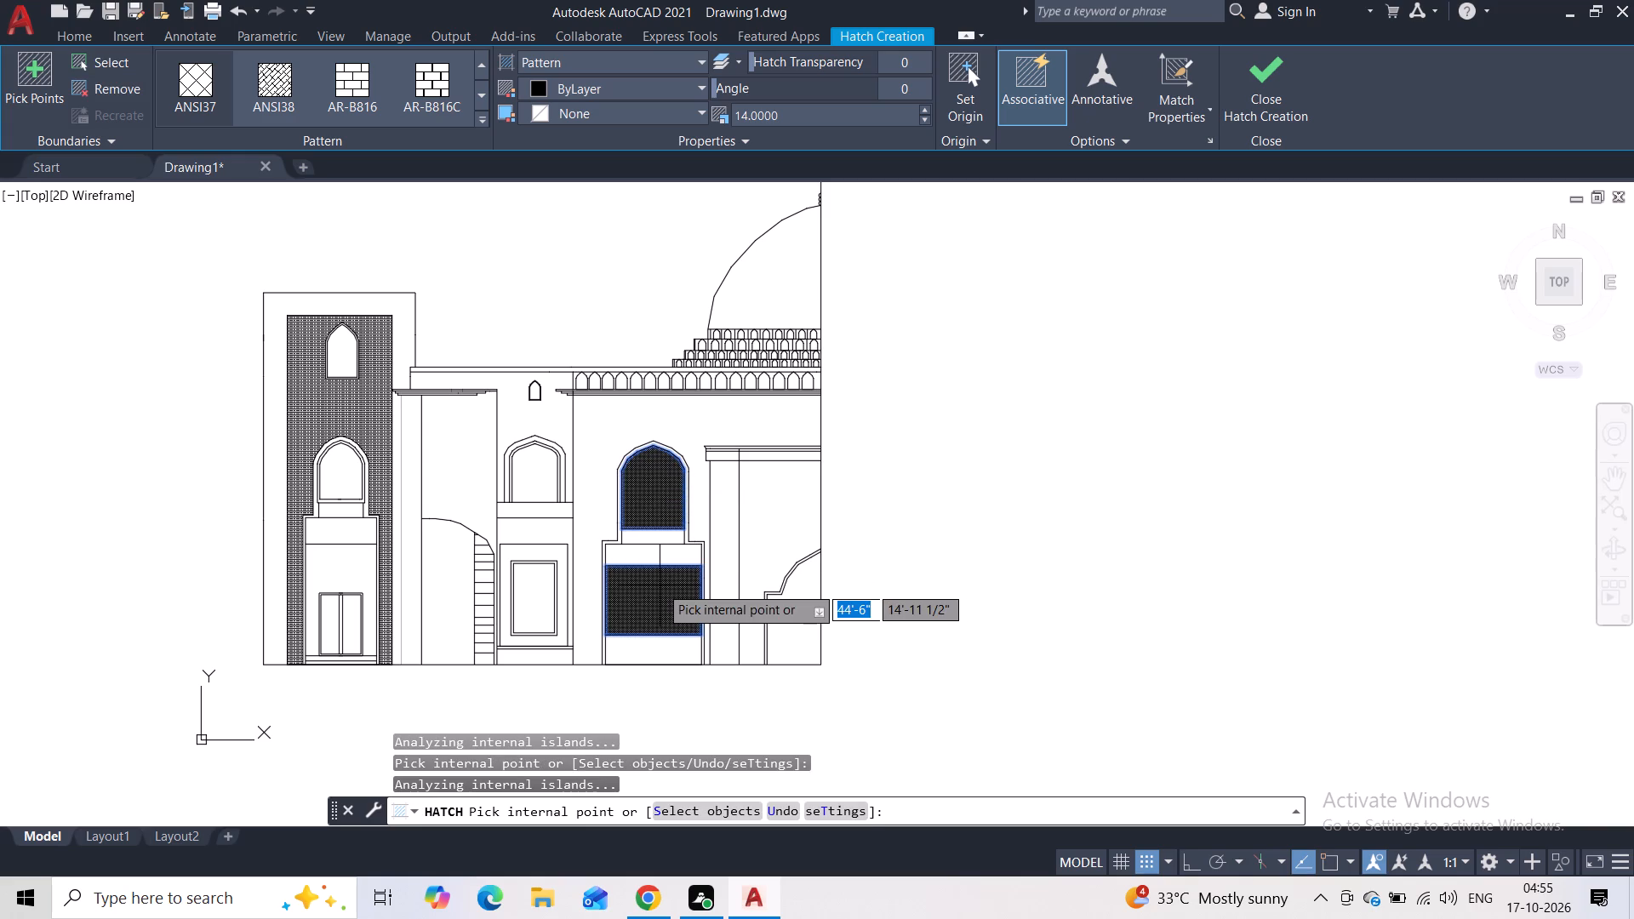
{"action": "left_click", "coordinate": [928, 123]}
{"action": "left_click", "coordinate": [928, 121]}
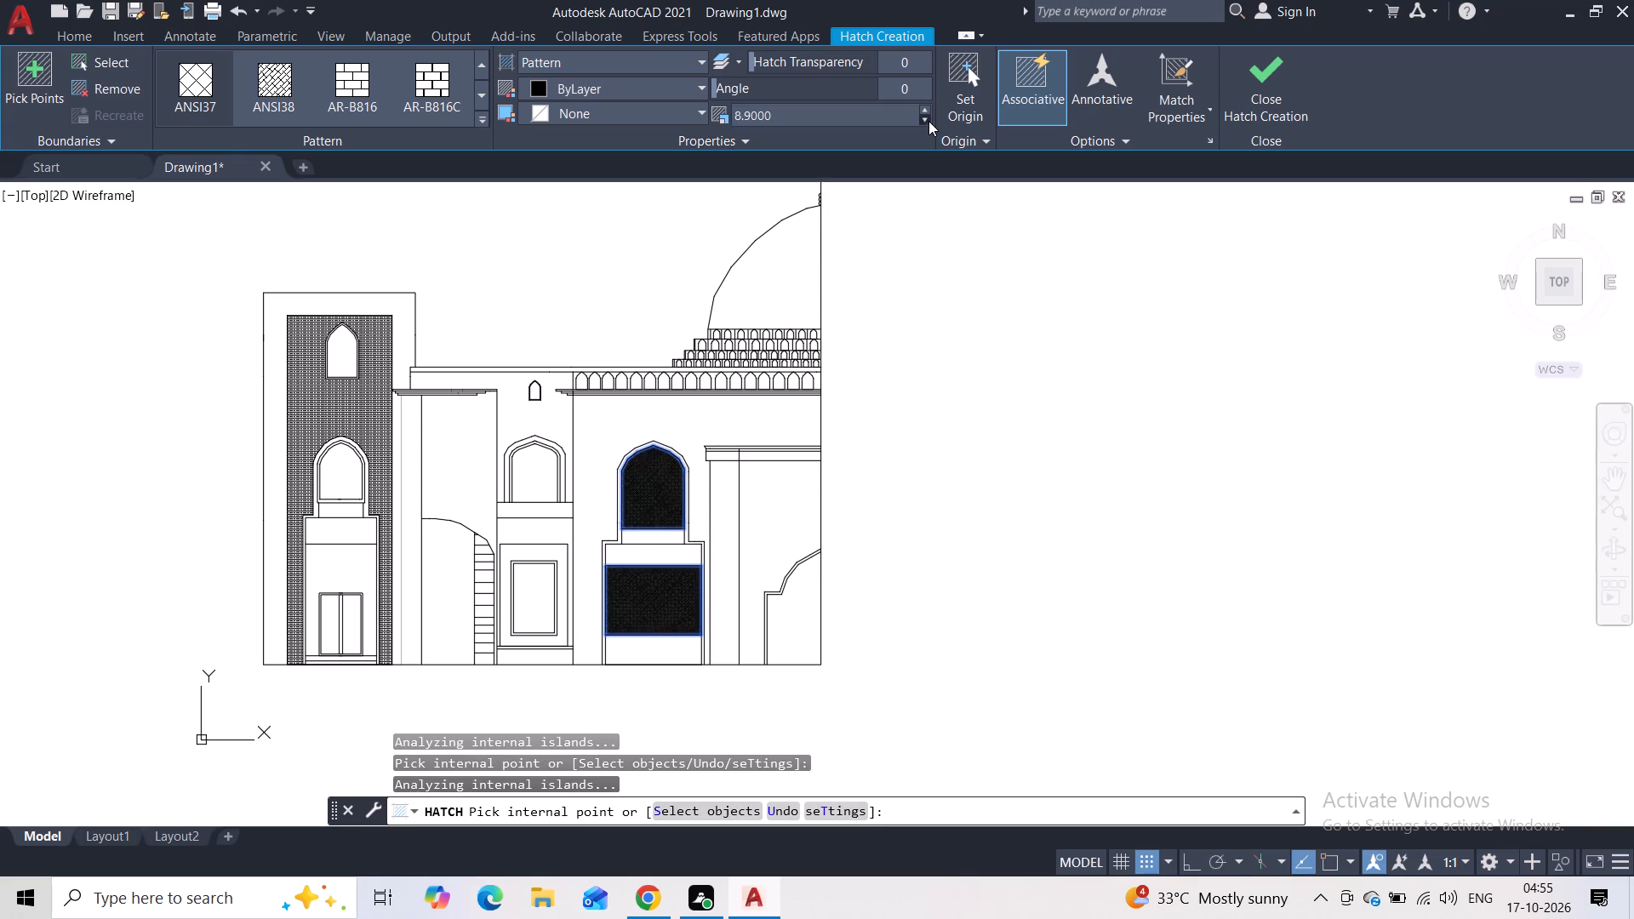
{"action": "left_click", "coordinate": [927, 112]}
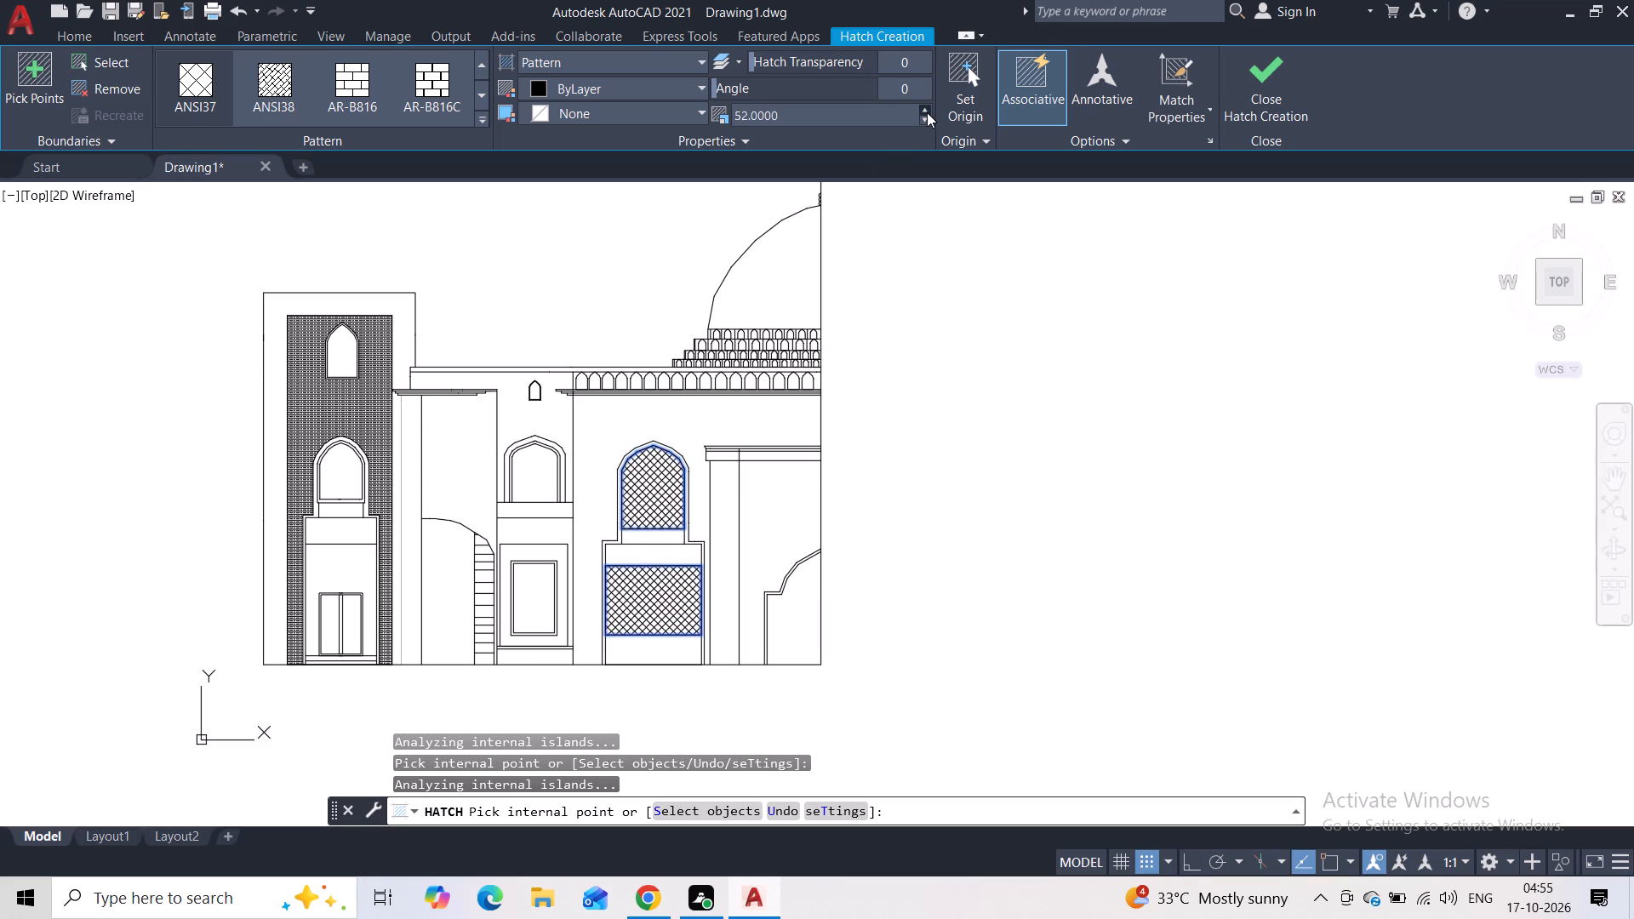
{"action": "left_click", "coordinate": [1235, 92]}
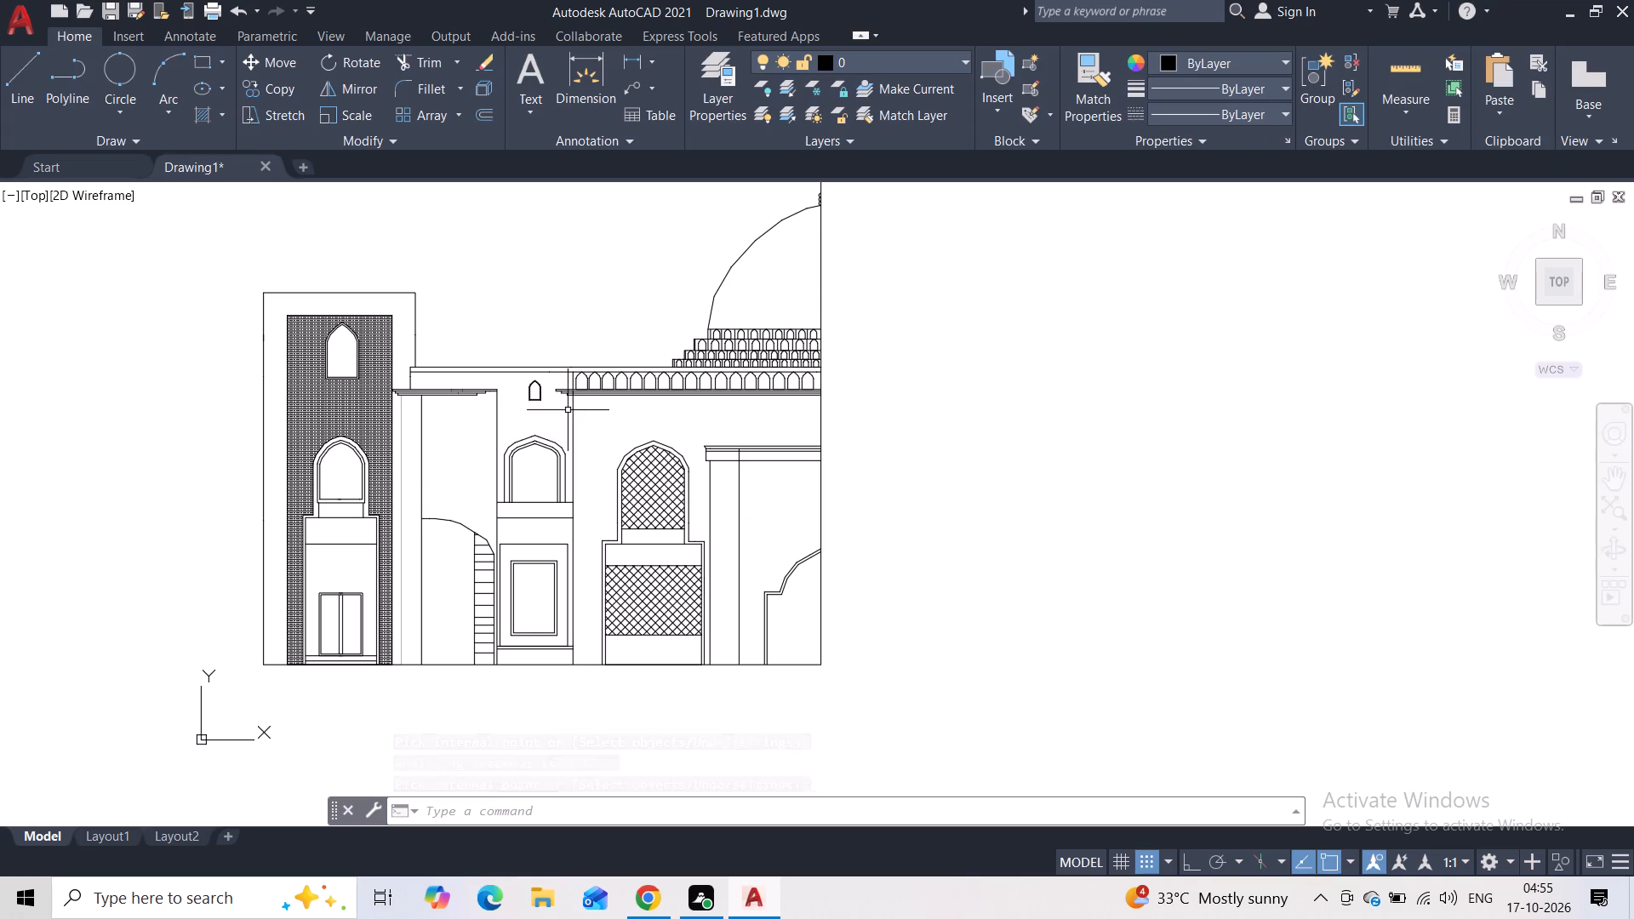
Start a hatch with the AR-BRELM pattern on the portal face around the stepped arch opening.
{"action": "key", "text": "h"}
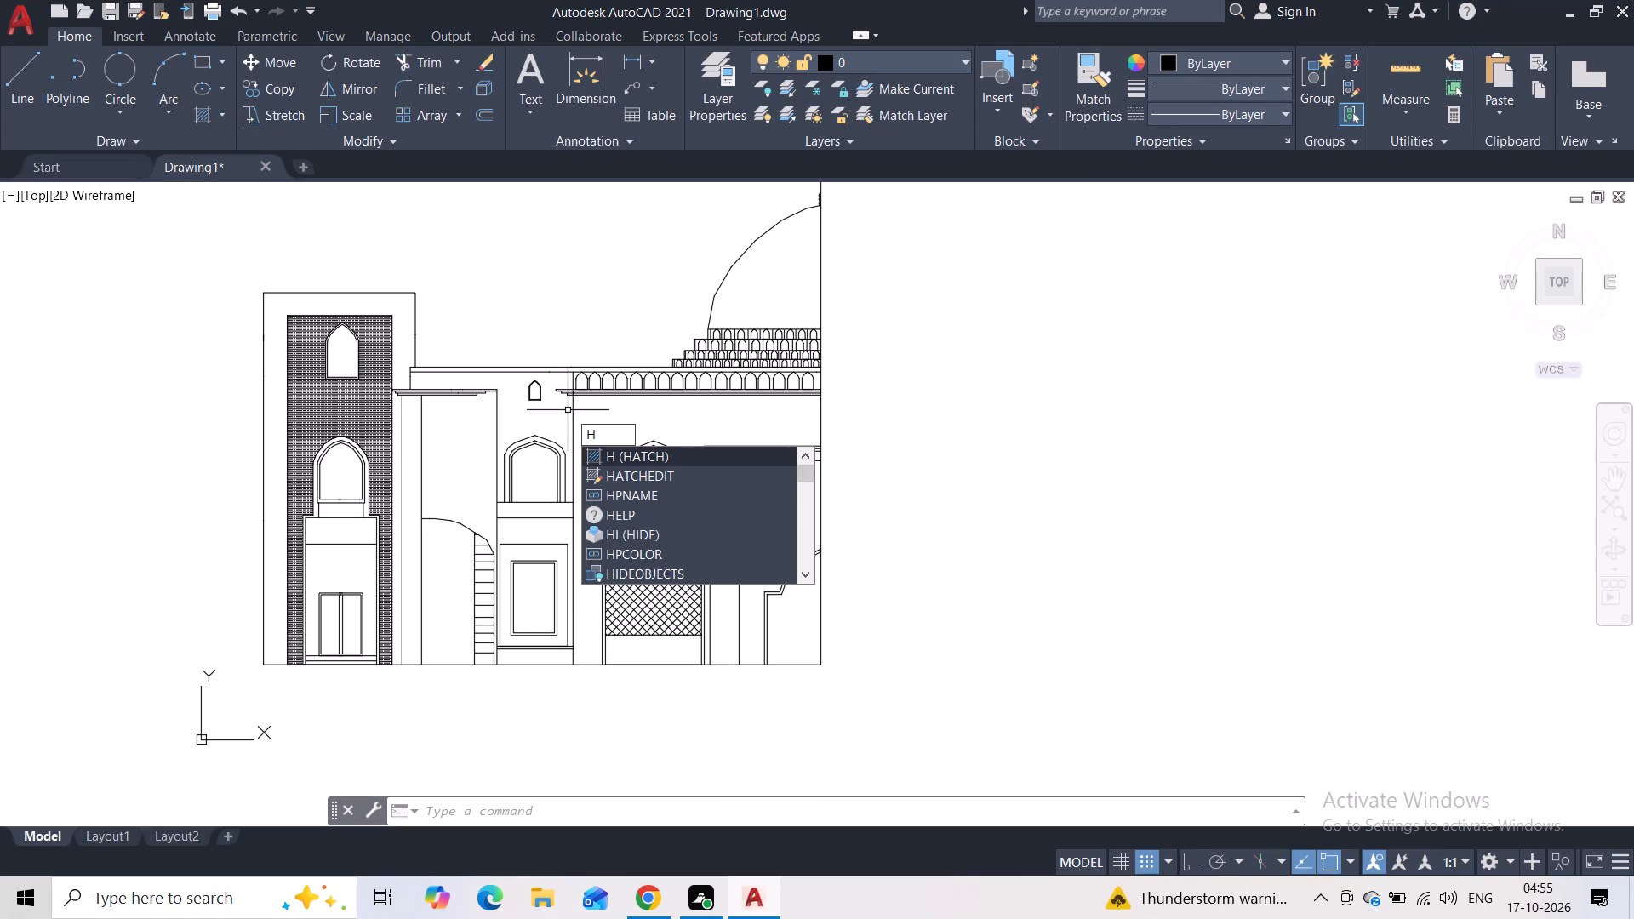
{"action": "left_click", "coordinate": [623, 459]}
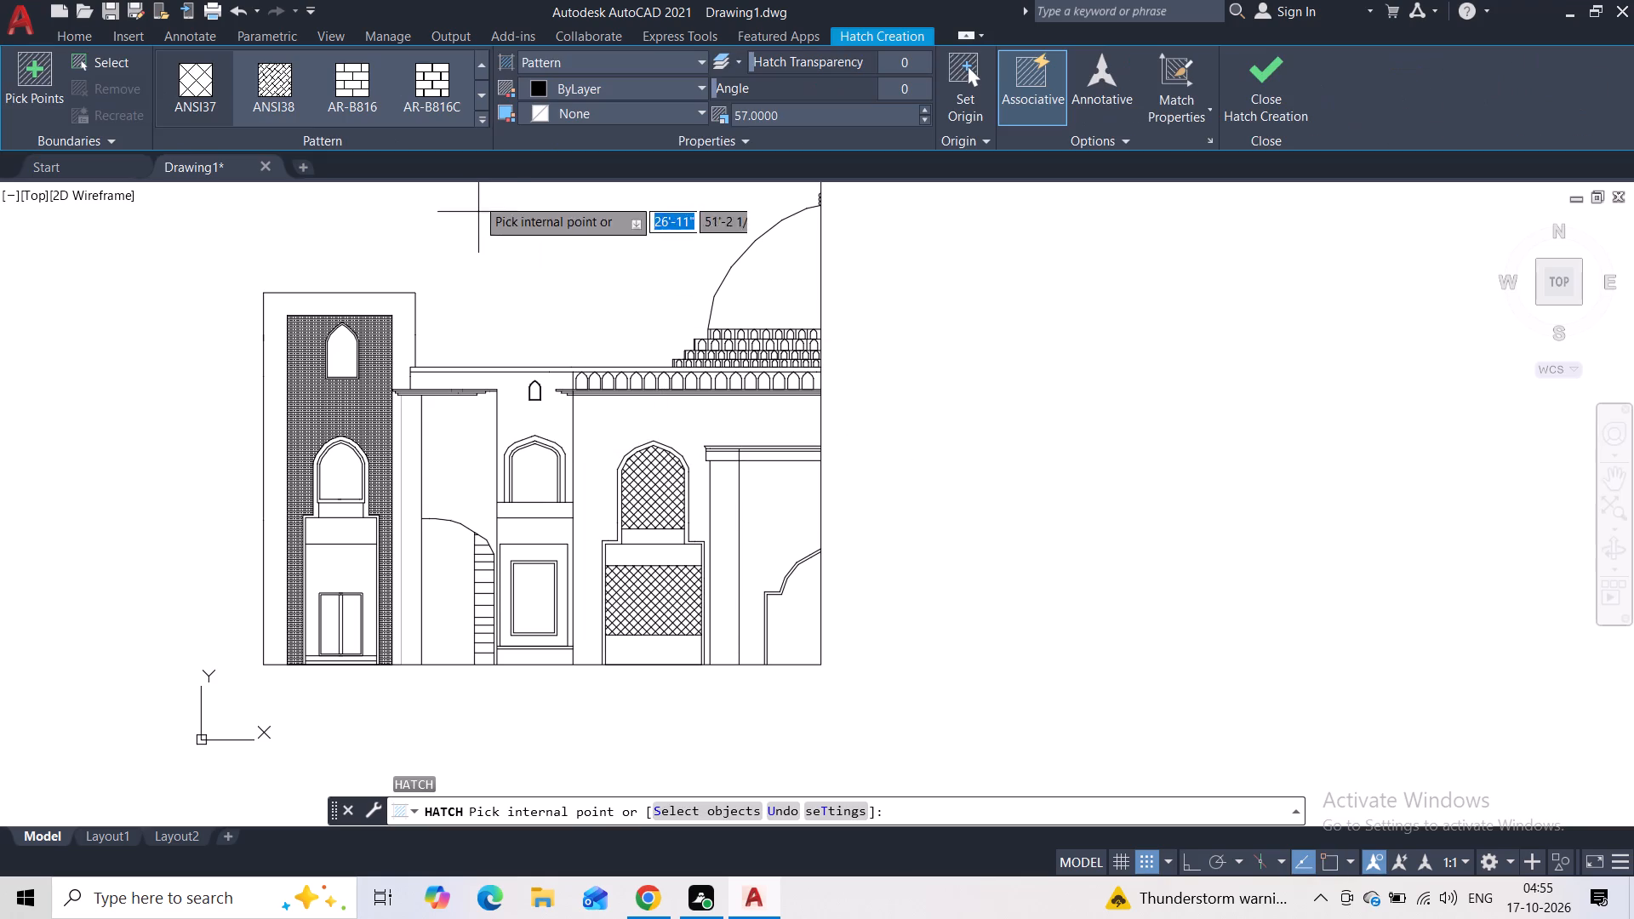
{"action": "left_click", "coordinate": [485, 121]}
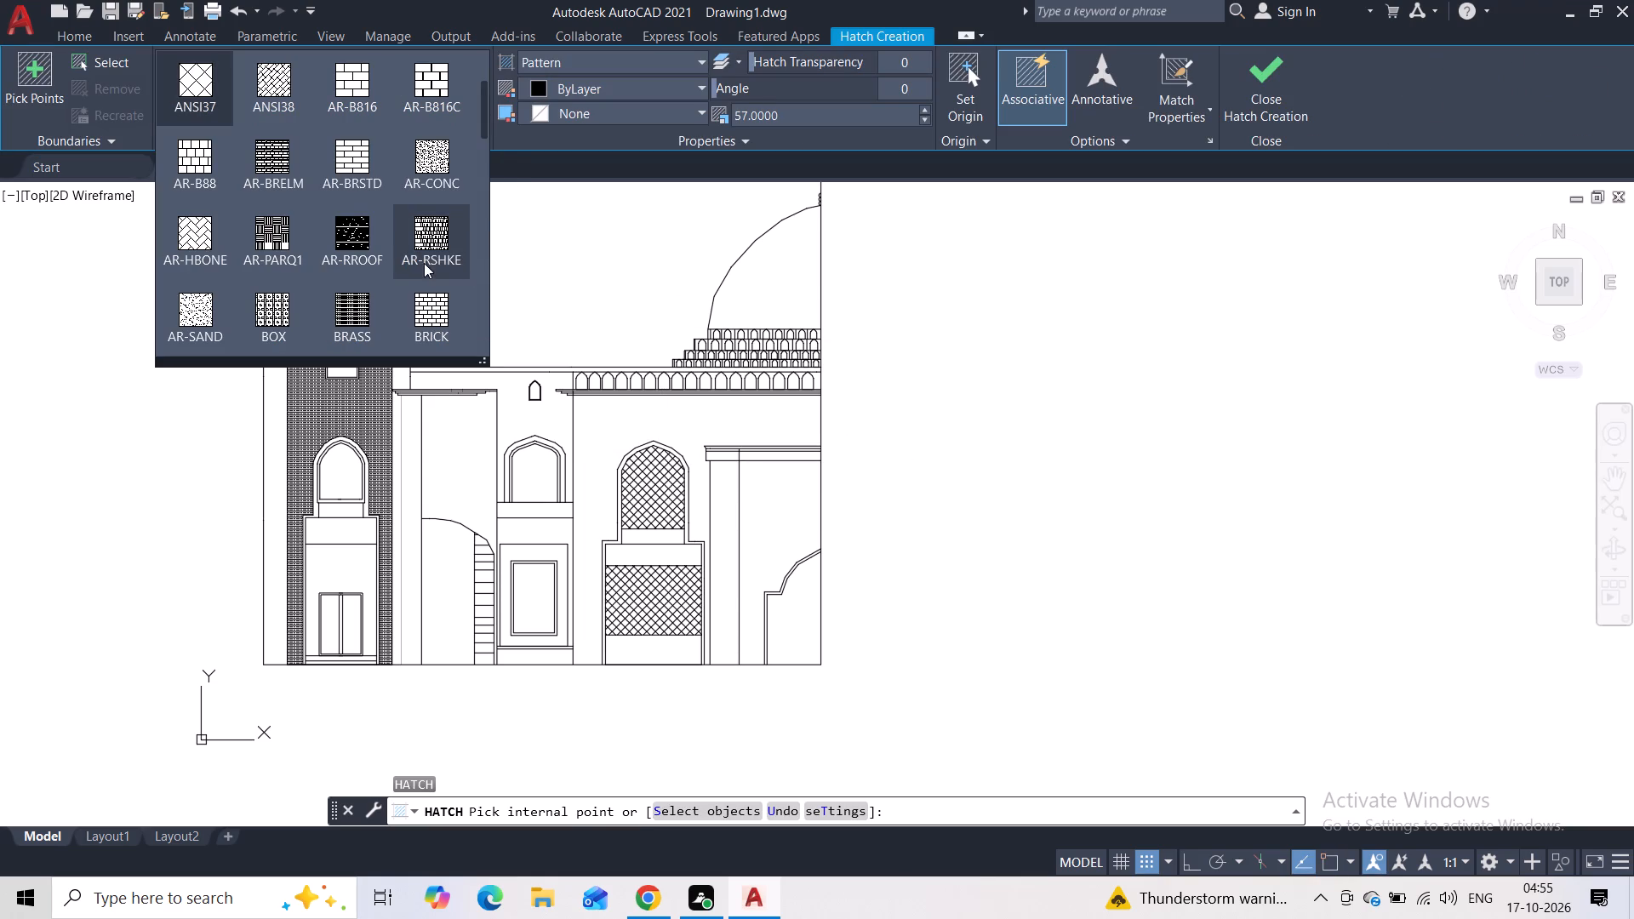
{"action": "scroll", "coordinate": [334, 158], "scroll_direction": "up", "scroll_amount": 2}
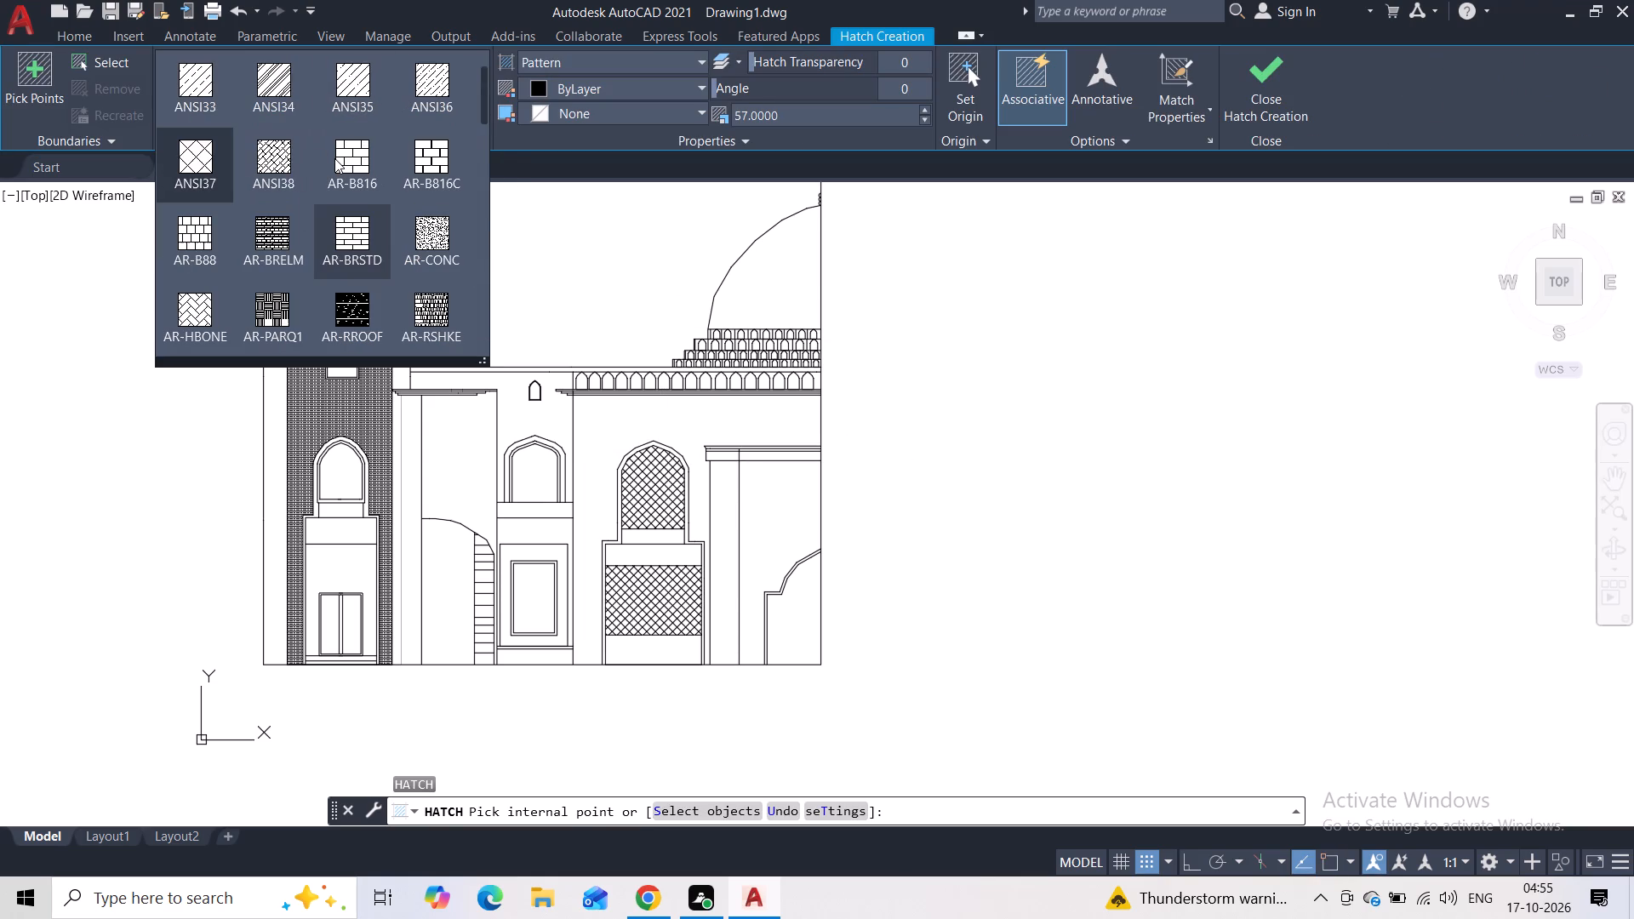
{"action": "scroll", "coordinate": [334, 158], "scroll_direction": "up", "scroll_amount": 4}
{"action": "scroll", "coordinate": [334, 163], "scroll_direction": "down", "scroll_amount": 1}
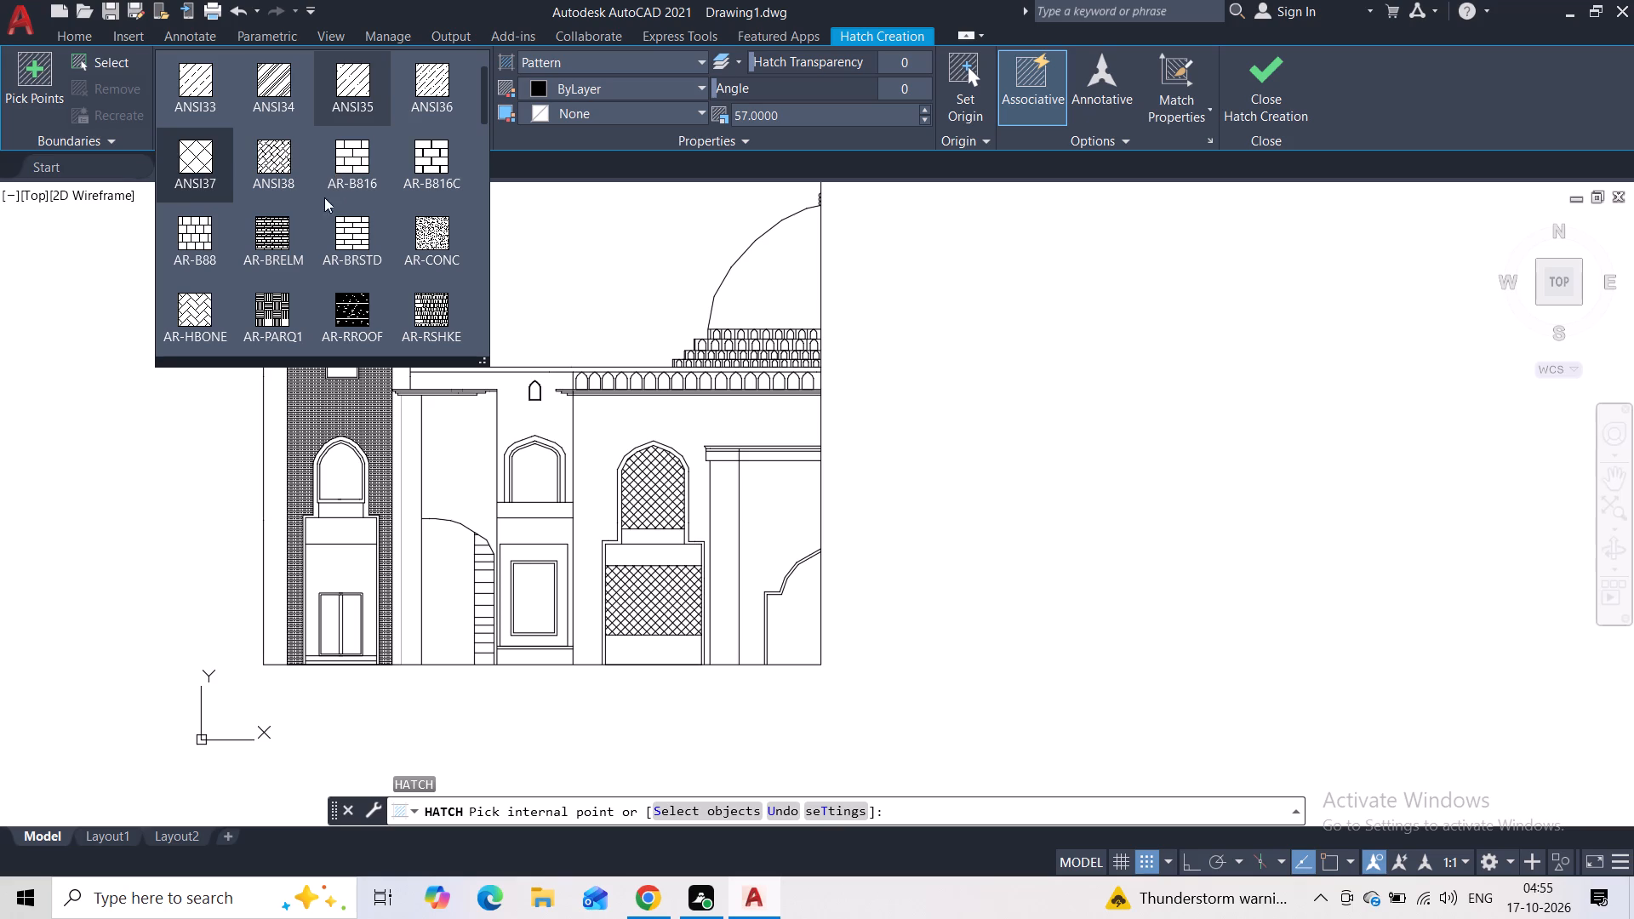
{"action": "left_click", "coordinate": [290, 231]}
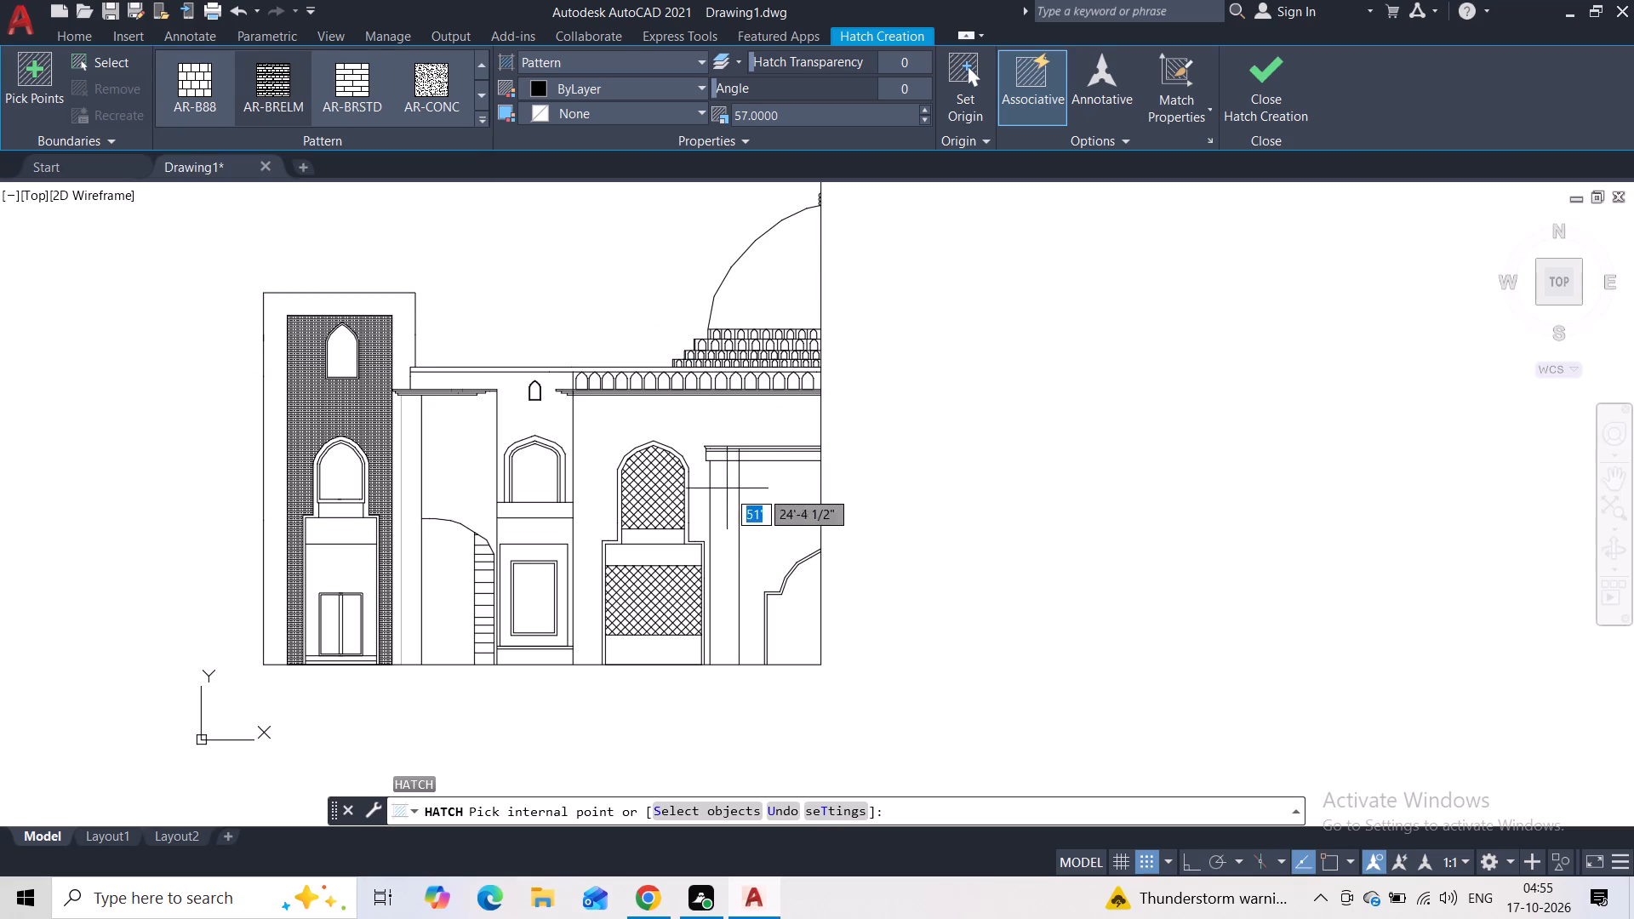
{"action": "left_click", "coordinate": [774, 519]}
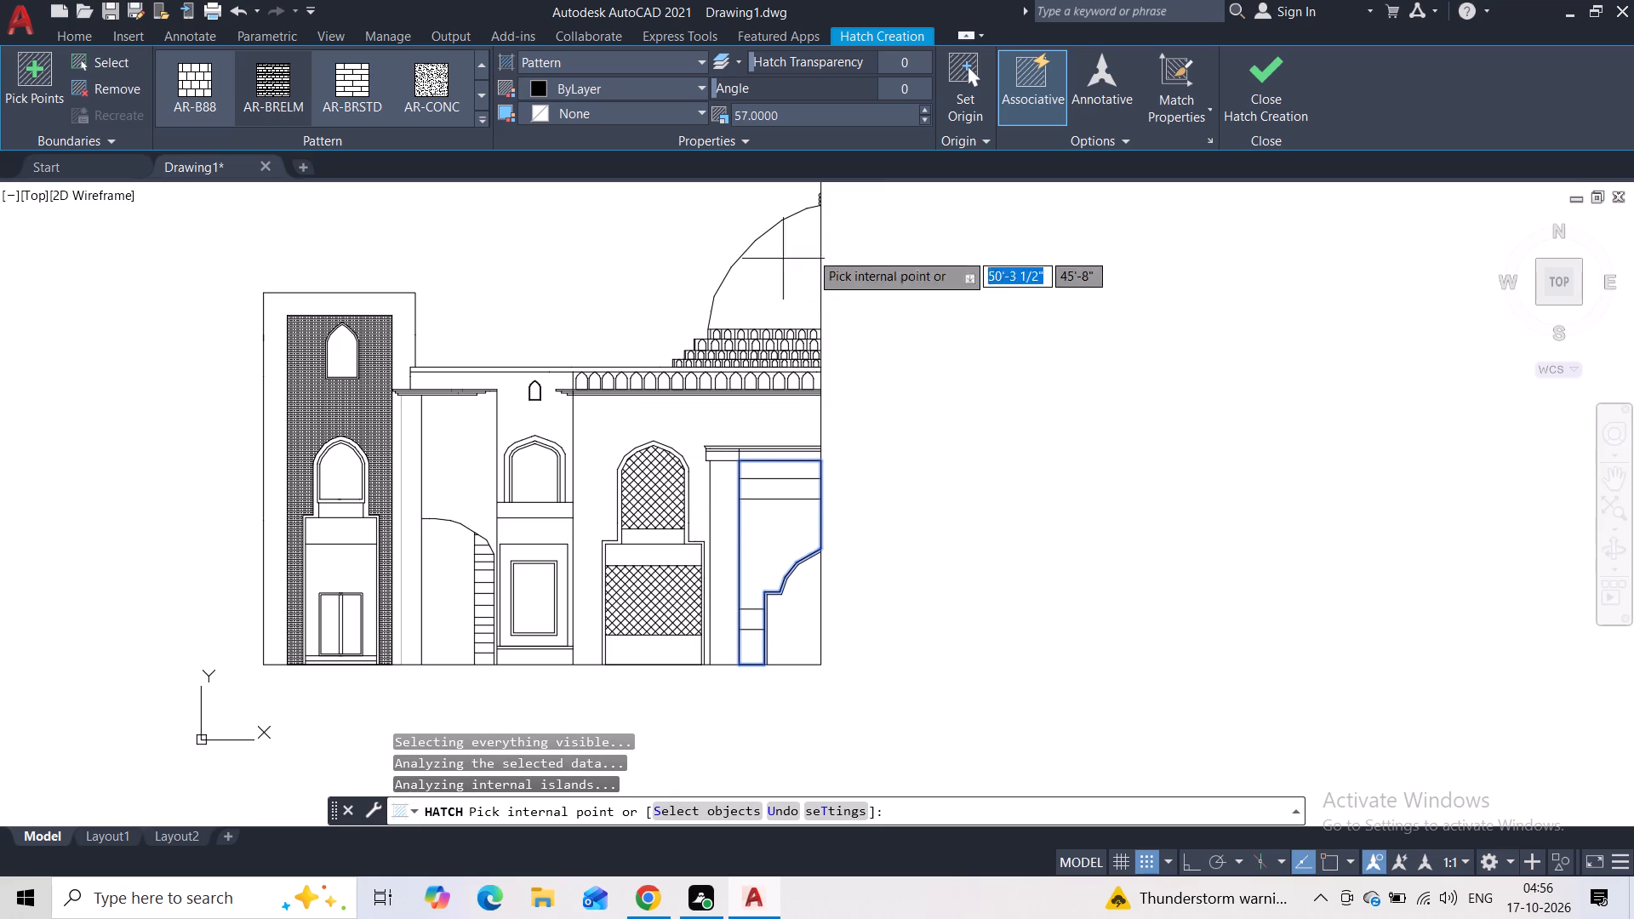
Change the portal face hatch to BRASS, add the narrow strip beside it, set the scale to 12 and finish.
{"action": "left_click", "coordinate": [482, 123]}
{"action": "scroll", "coordinate": [412, 236], "scroll_direction": "up", "scroll_amount": 6}
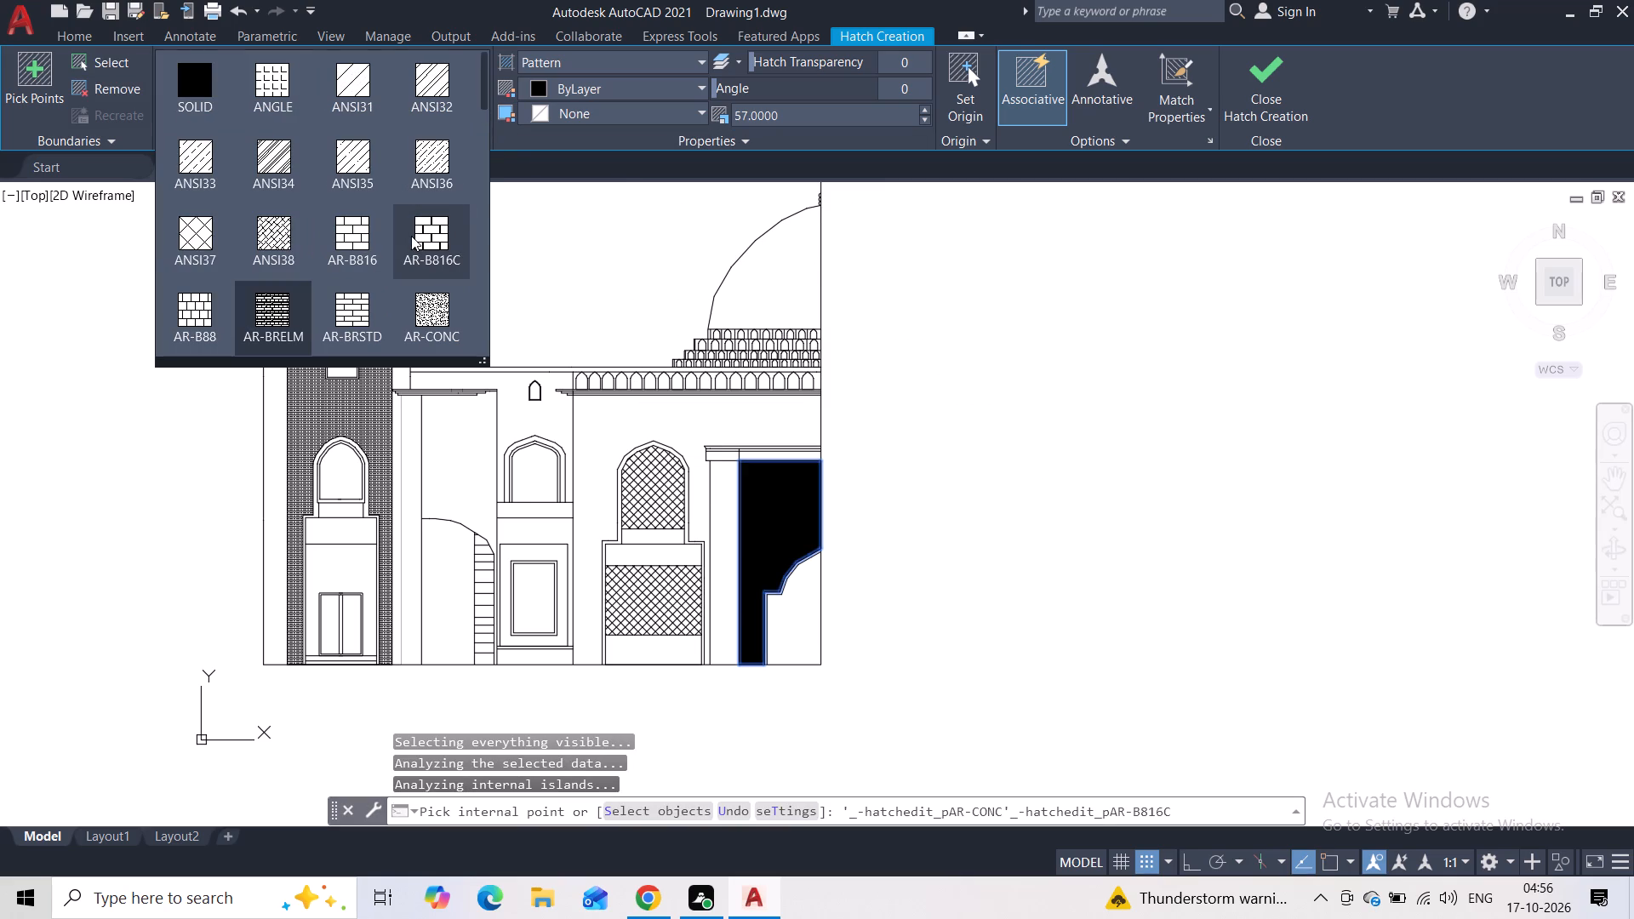
{"action": "scroll", "coordinate": [411, 236], "scroll_direction": "down", "scroll_amount": 2}
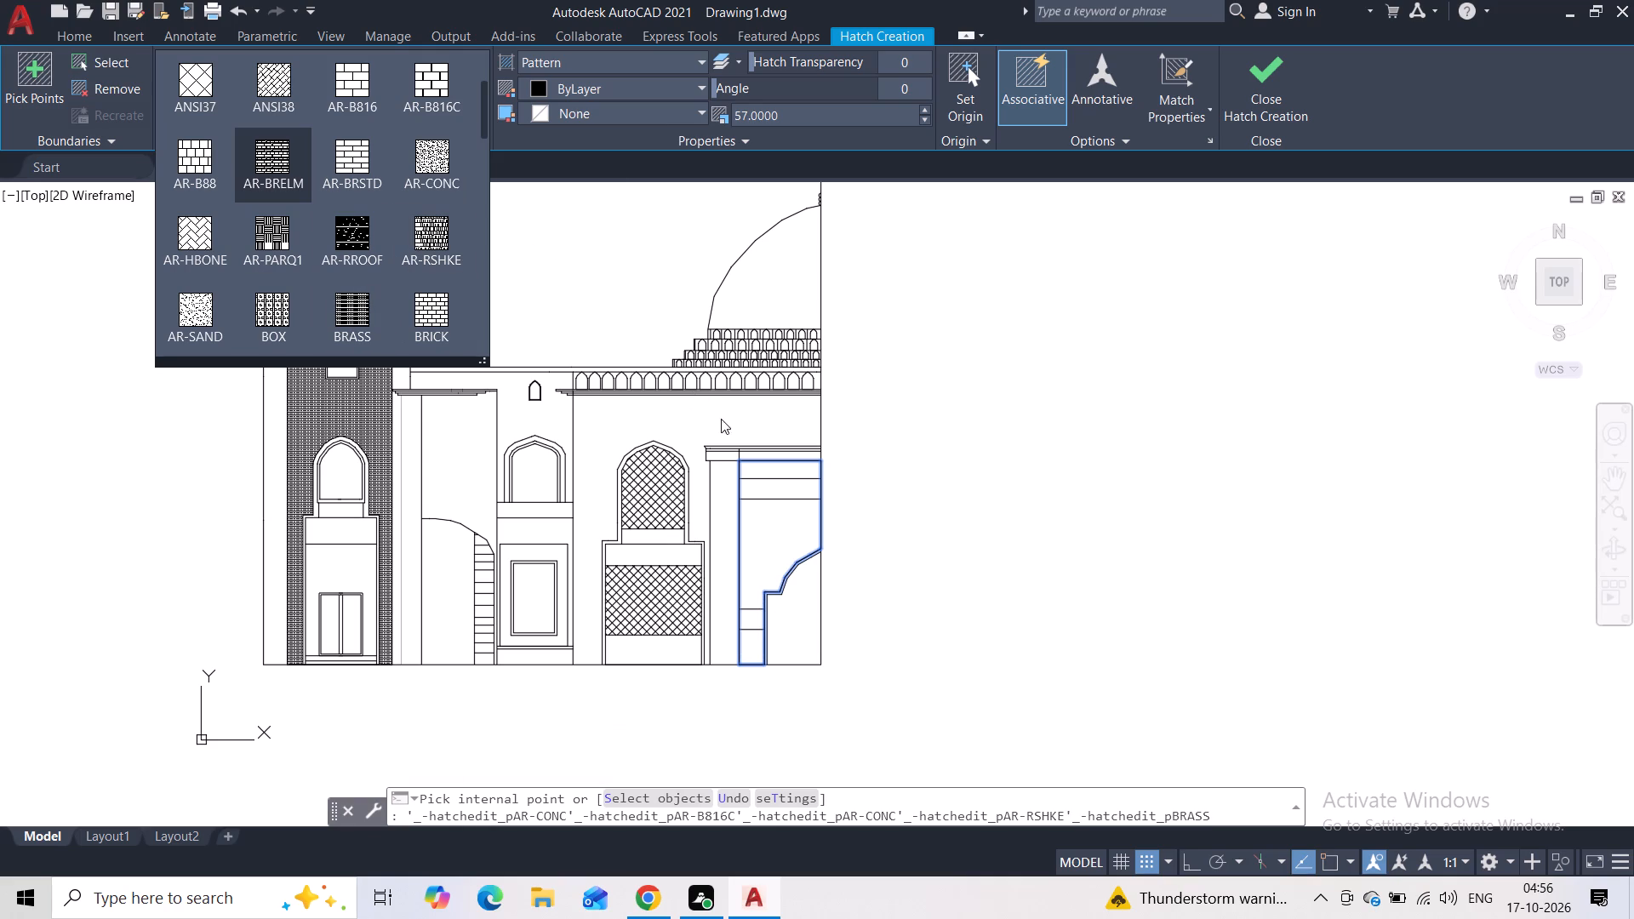
{"action": "left_click", "coordinate": [369, 321]}
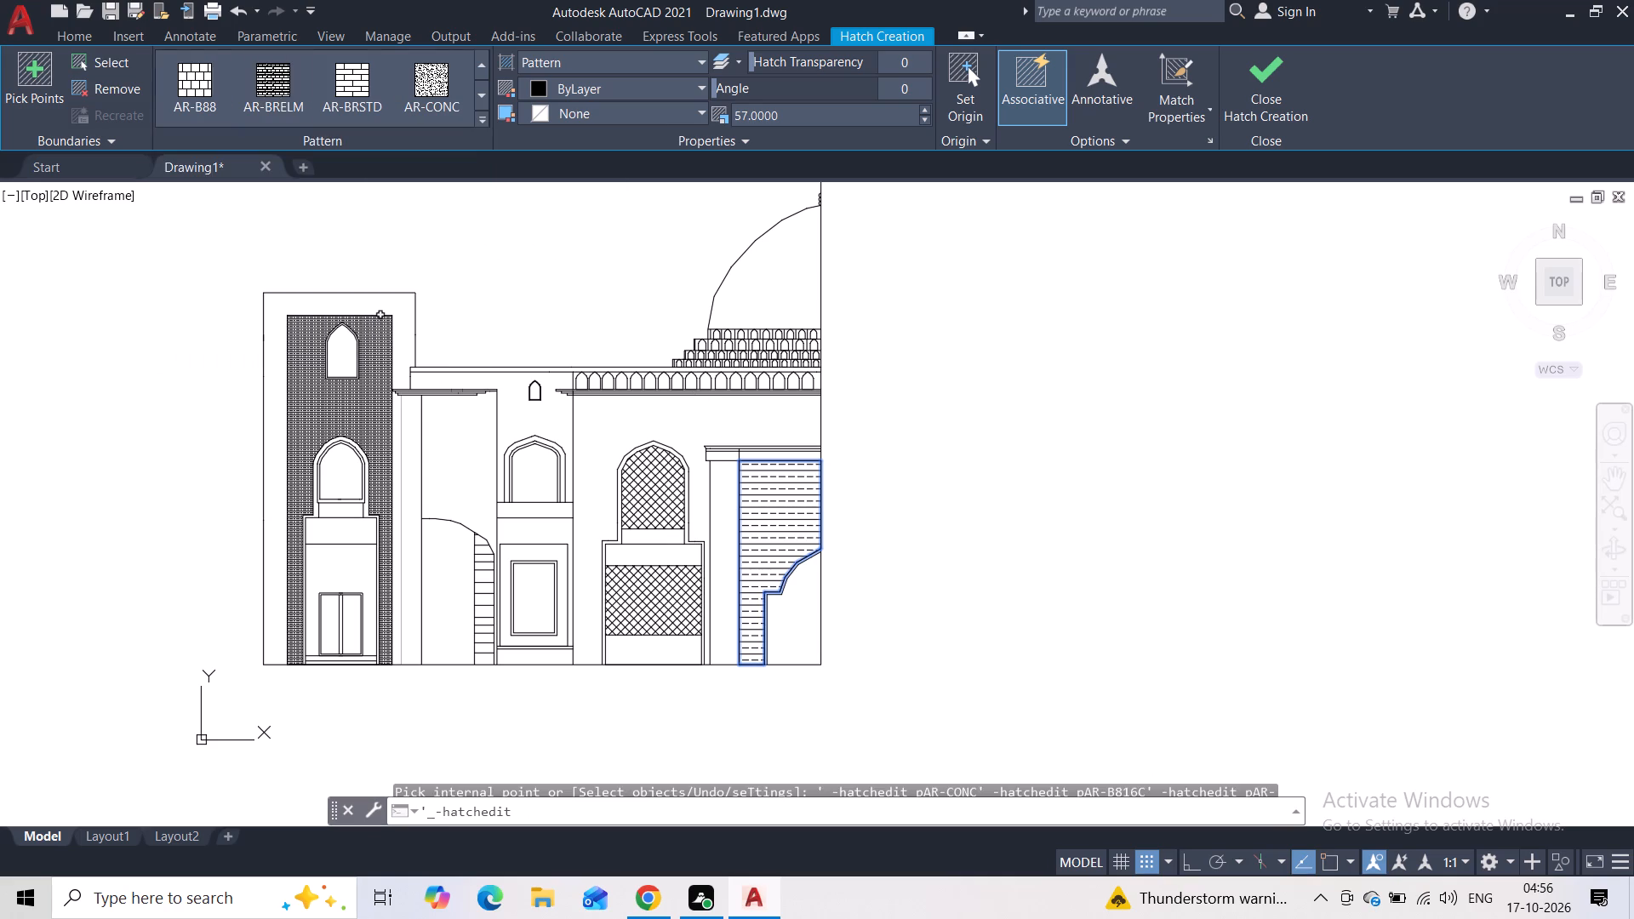
{"action": "left_click", "coordinate": [720, 511]}
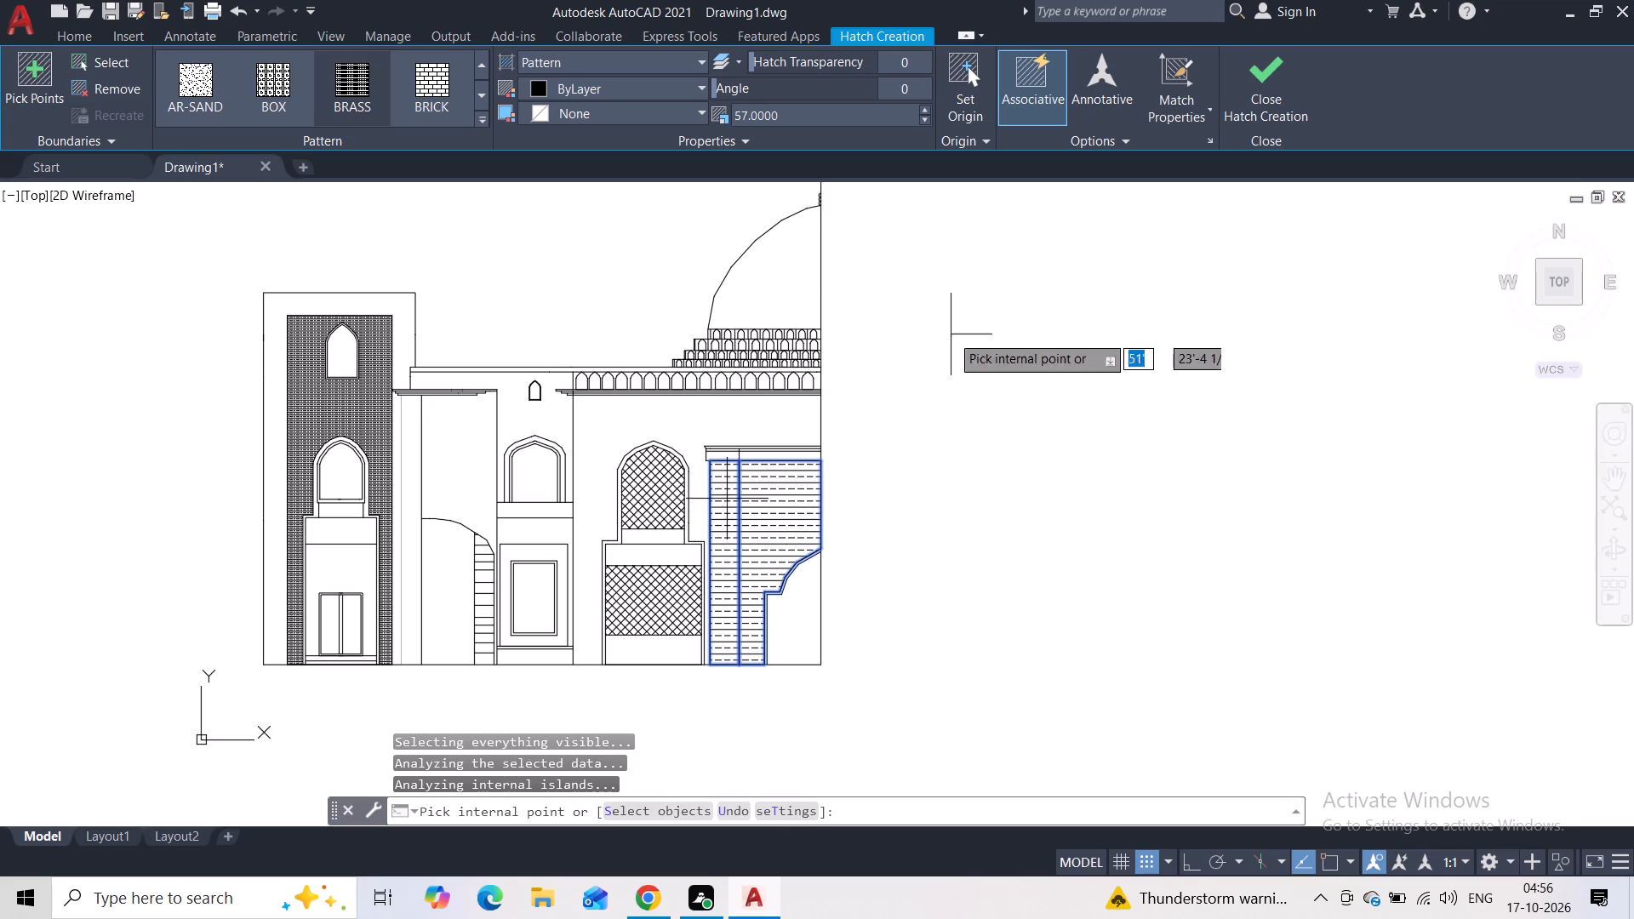
{"action": "left_click", "coordinate": [926, 124]}
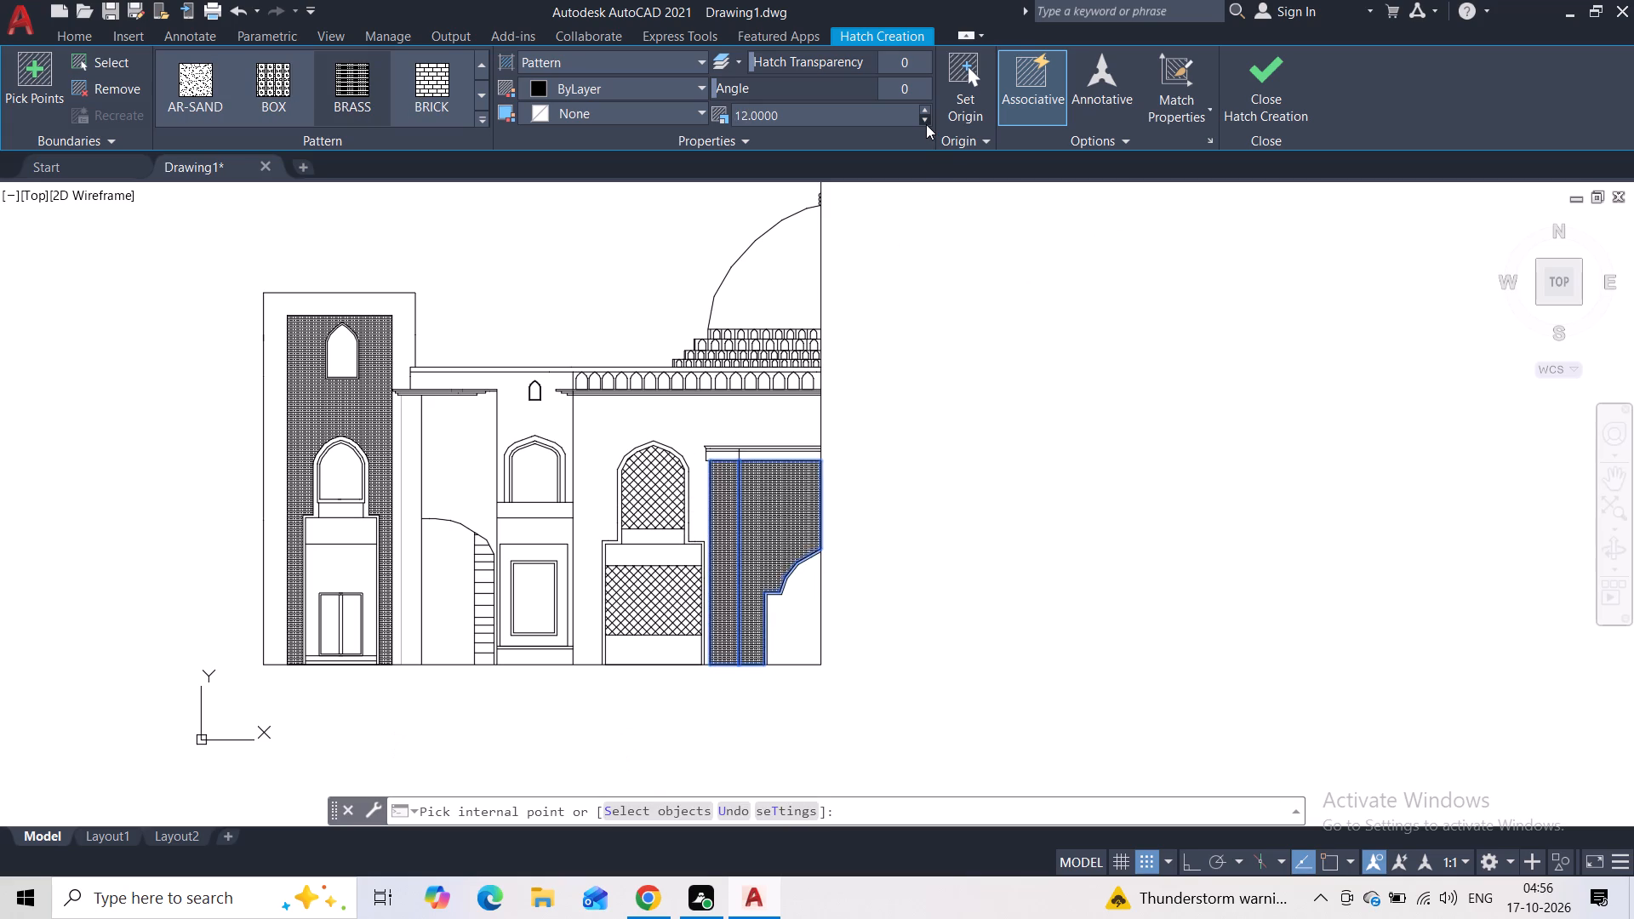
{"action": "left_click", "coordinate": [1253, 96]}
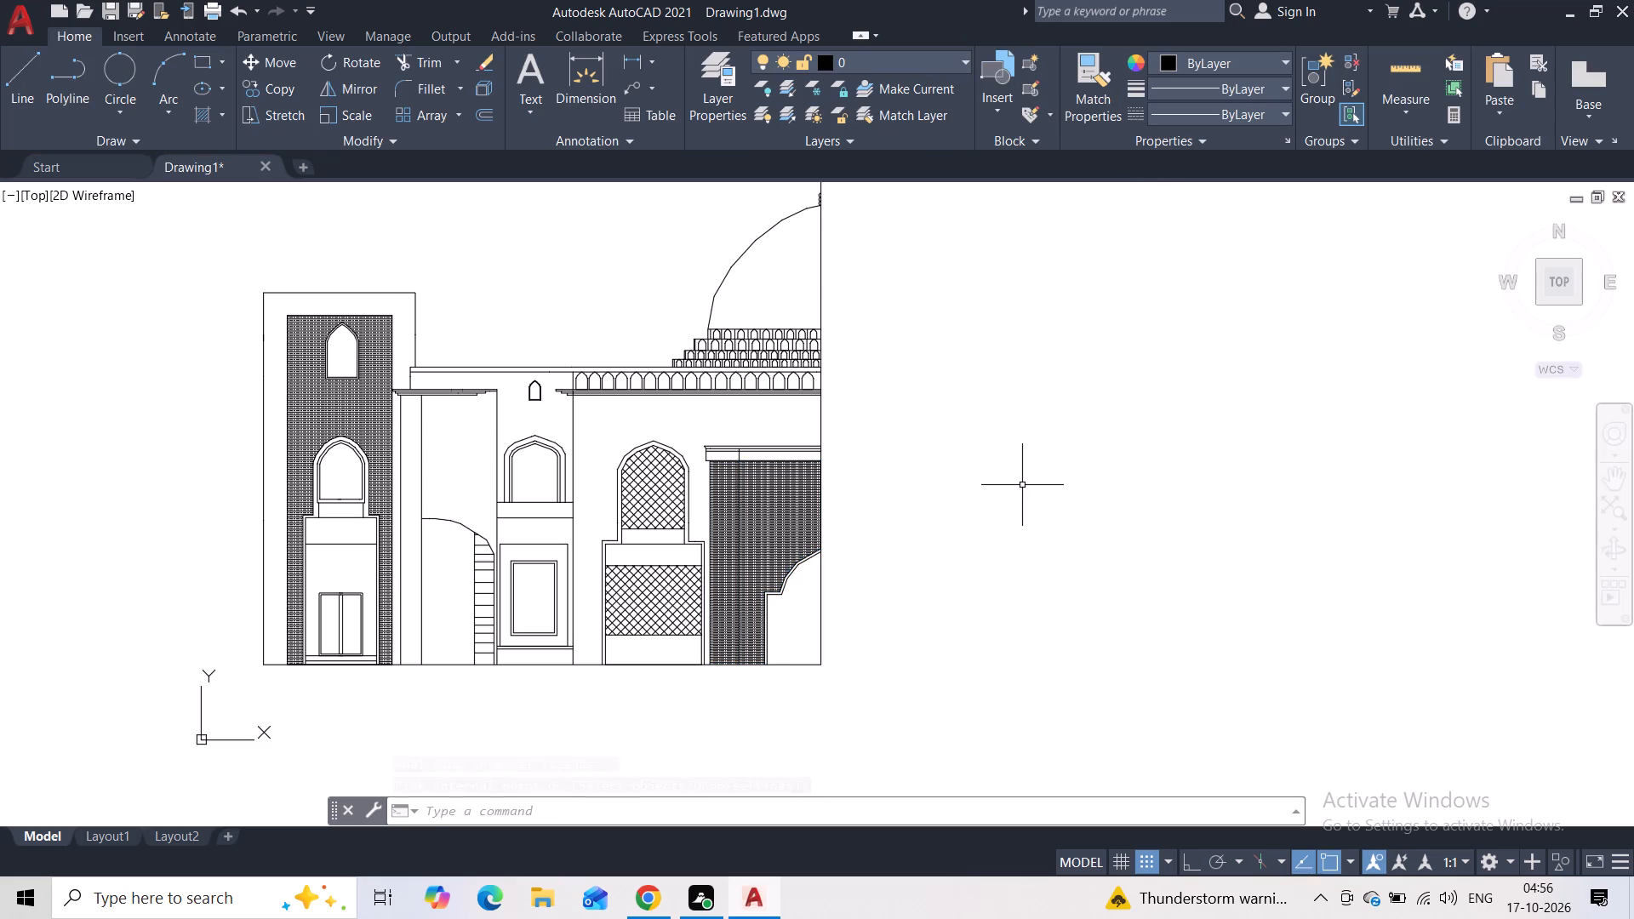
Mirror the drawn half of the elevation, including the dome's finial circles, about the vertical centre line, keeping the source objects.
{"action": "scroll", "coordinate": [973, 450], "scroll_direction": "down", "scroll_amount": 1}
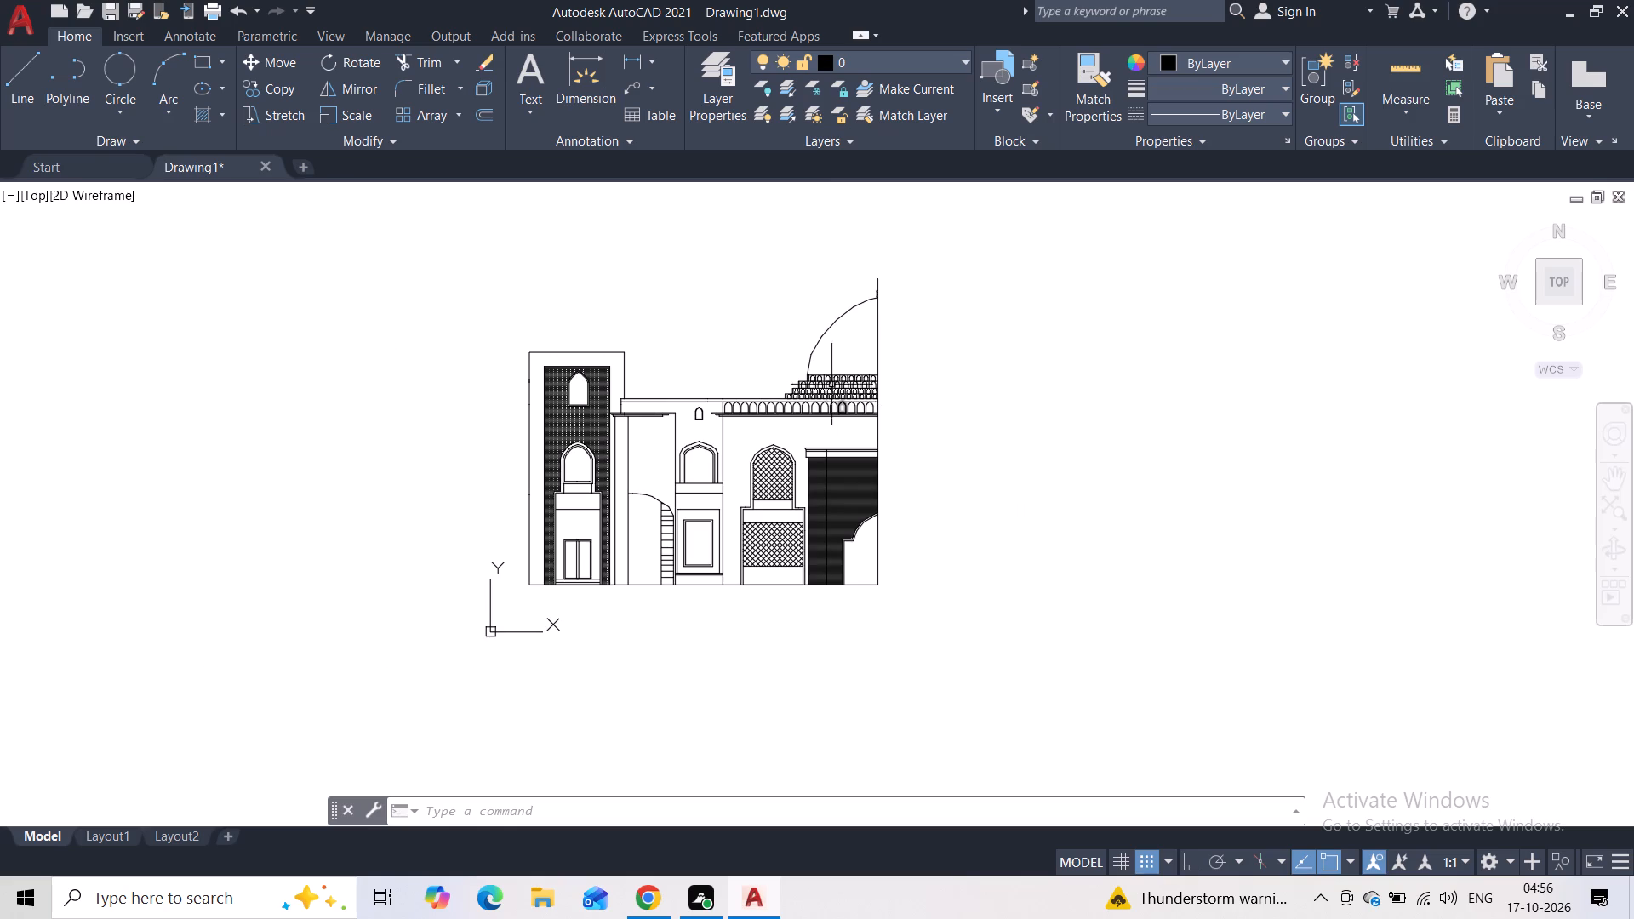
{"action": "scroll", "coordinate": [868, 291], "scroll_direction": "up", "scroll_amount": 3}
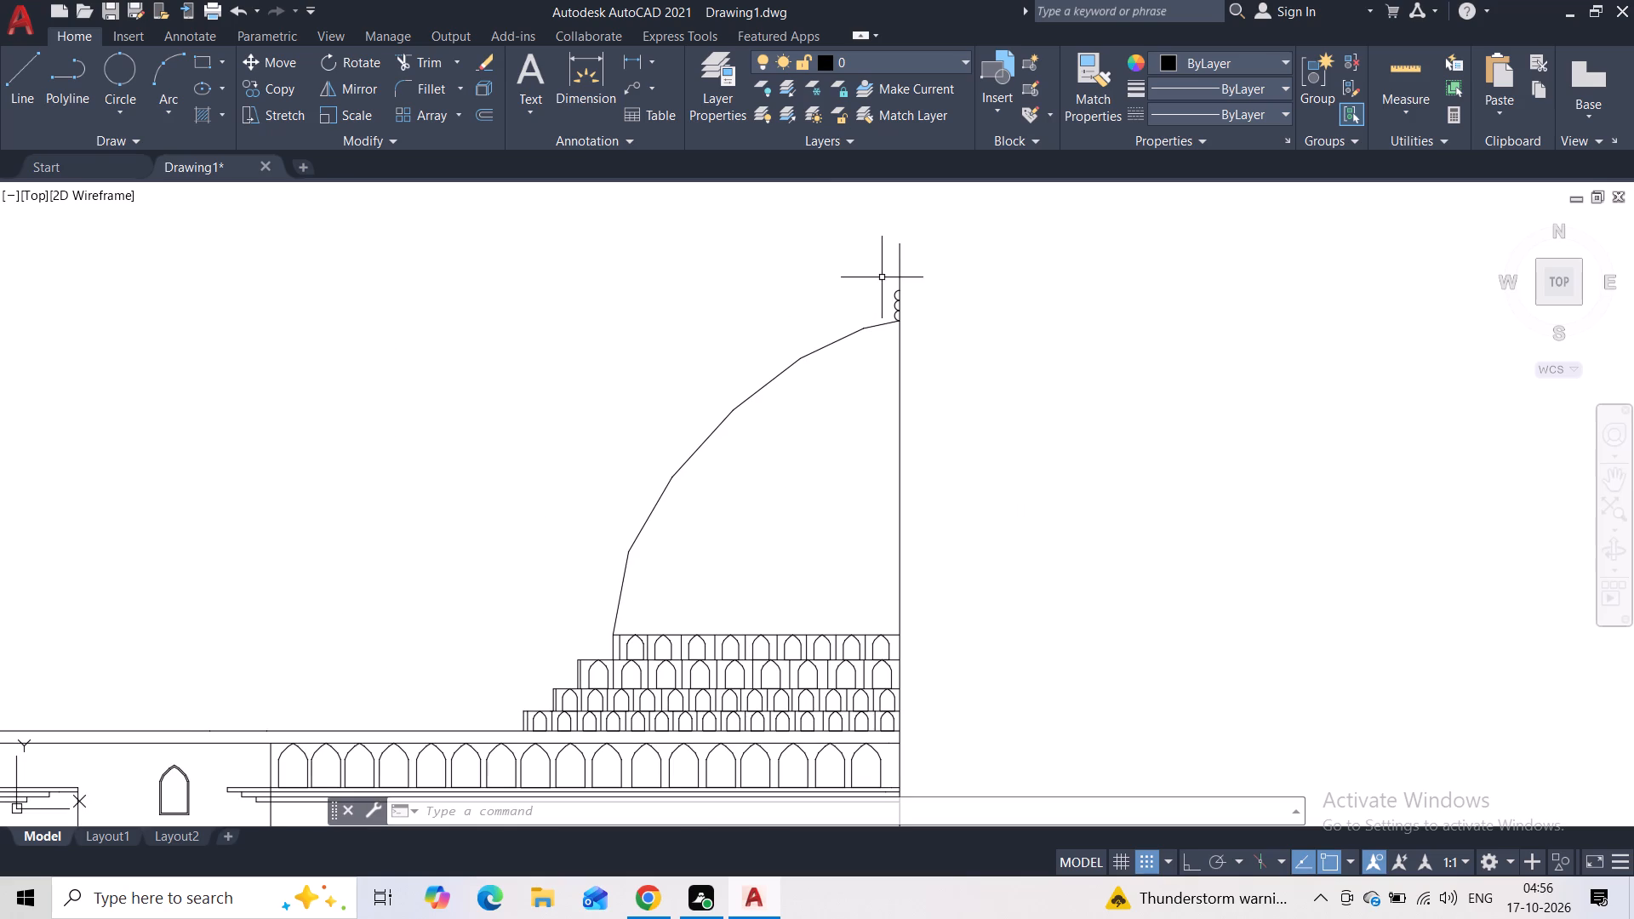
{"action": "left_click", "coordinate": [893, 265]}
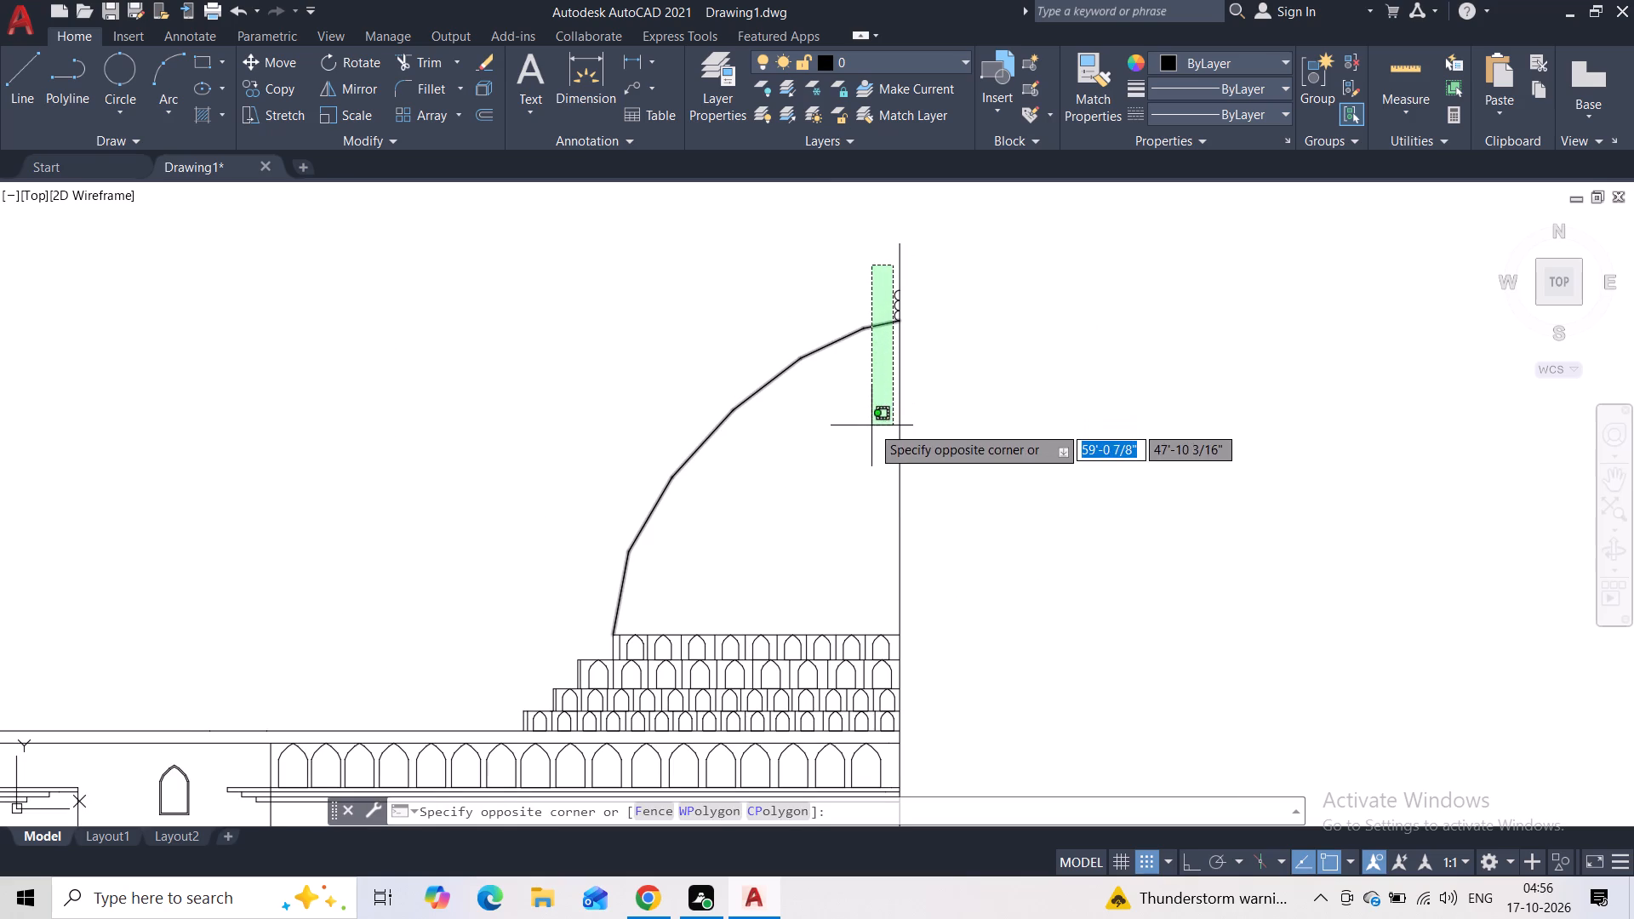
{"action": "middle_click_drag", "start_coordinate": [861, 475], "coordinate": [851, 237]}
{"action": "scroll", "coordinate": [813, 443], "scroll_direction": "down", "scroll_amount": 3}
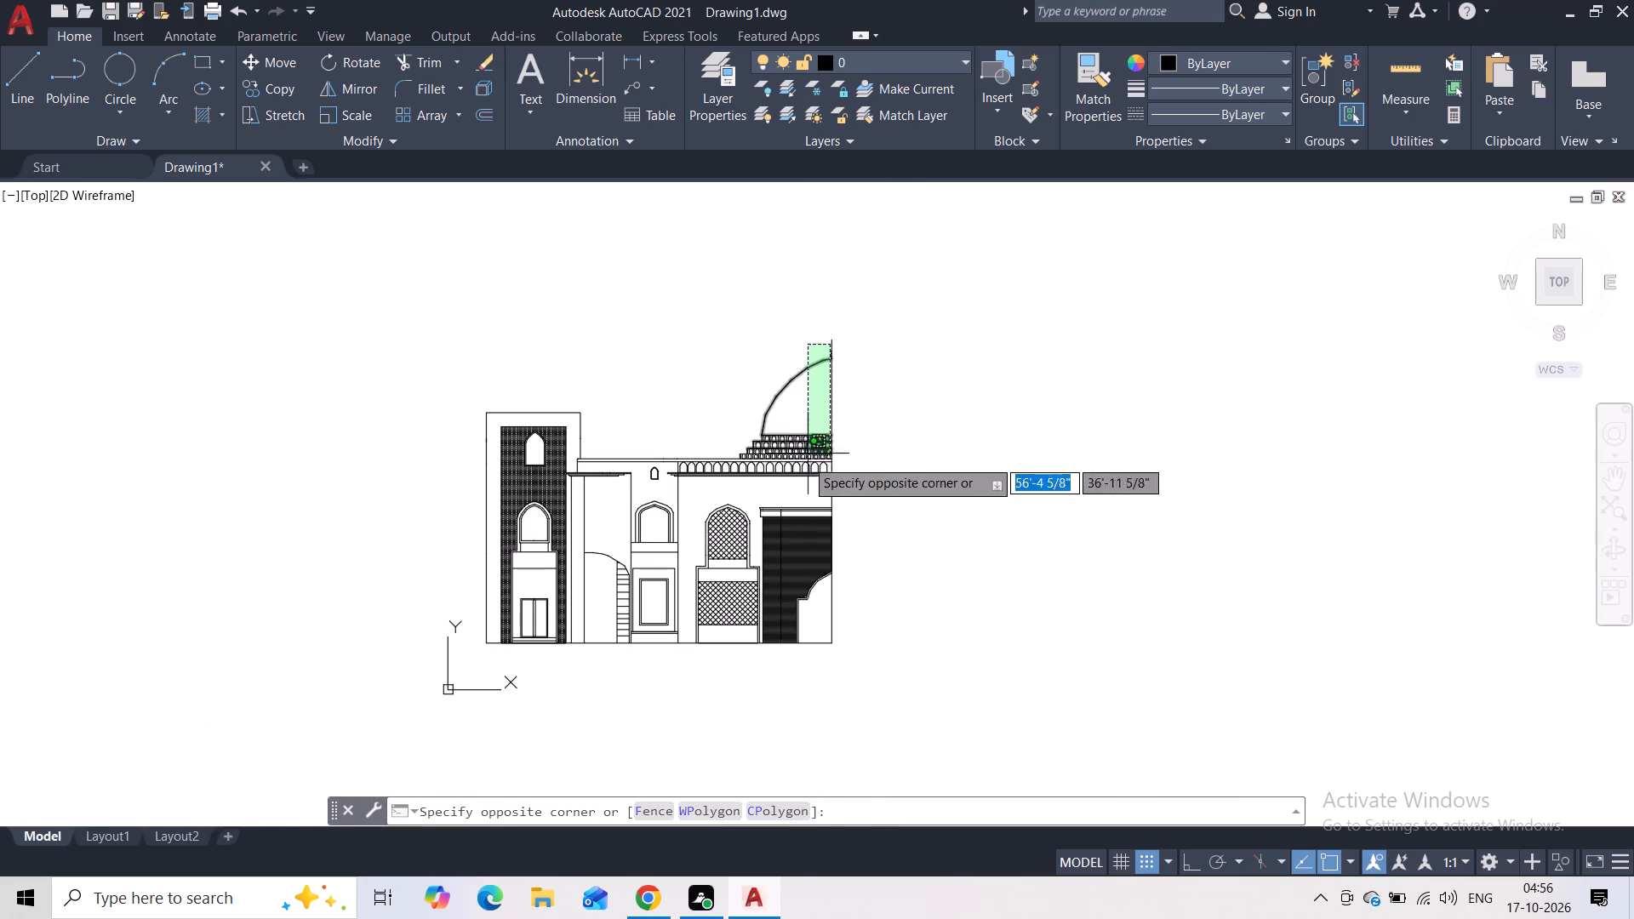
{"action": "left_click", "coordinate": [459, 640]}
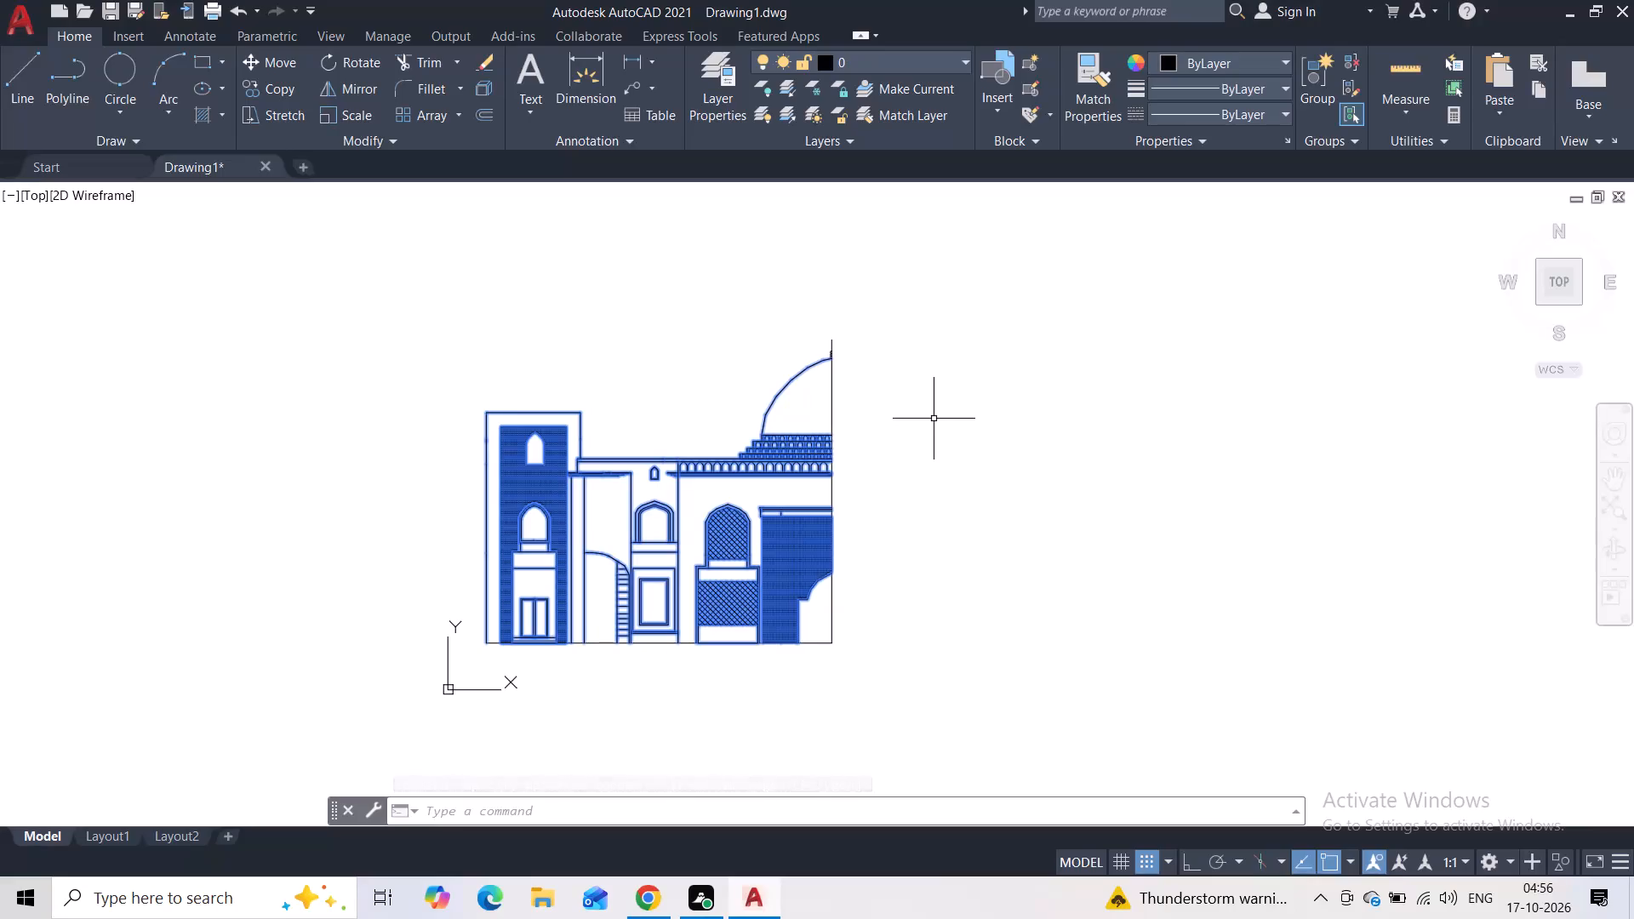
{"action": "scroll", "coordinate": [791, 484], "scroll_direction": "up", "scroll_amount": 2}
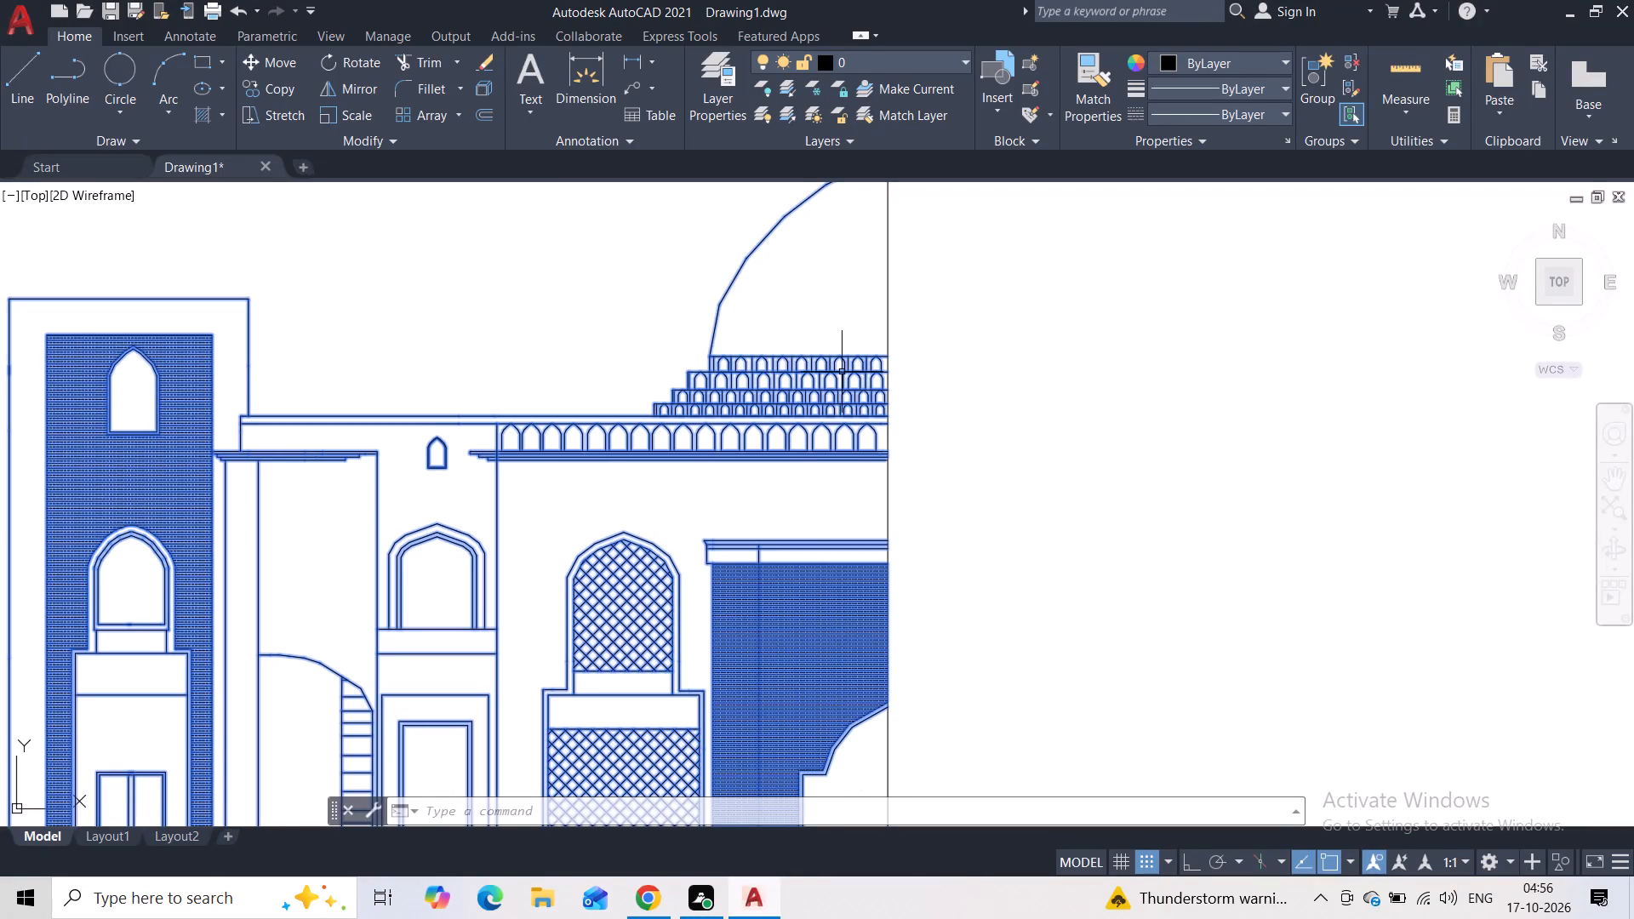
{"action": "middle_click_drag", "start_coordinate": [851, 300], "coordinate": [776, 467]}
{"action": "scroll", "coordinate": [807, 316], "scroll_direction": "up", "scroll_amount": 4}
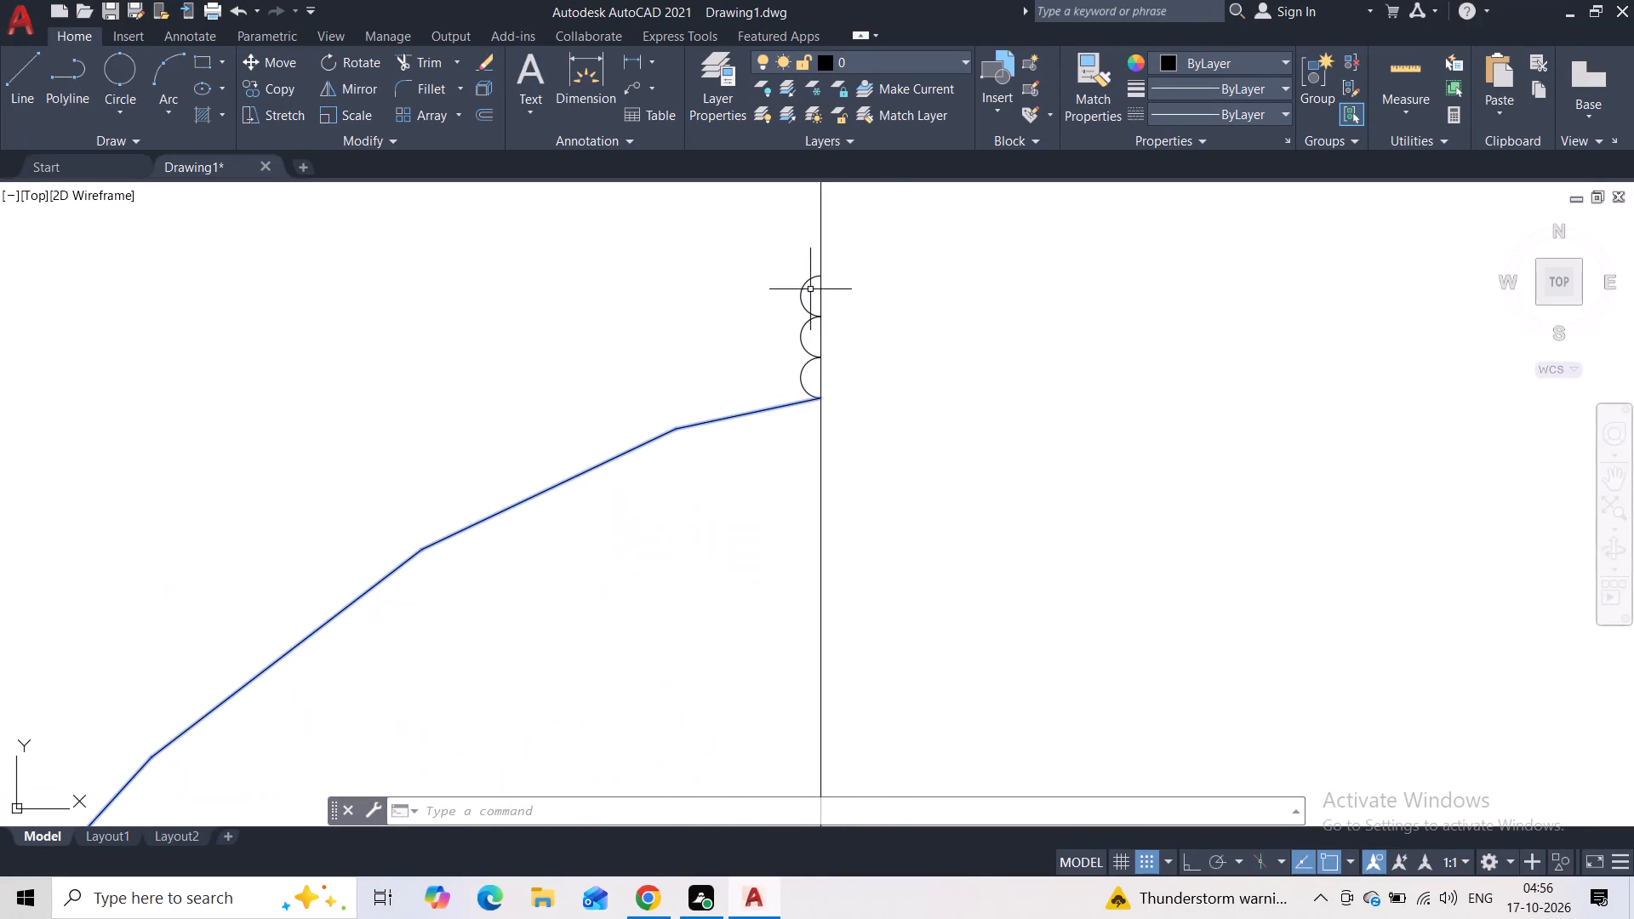
{"action": "left_click", "coordinate": [814, 261]}
{"action": "left_click", "coordinate": [791, 385]}
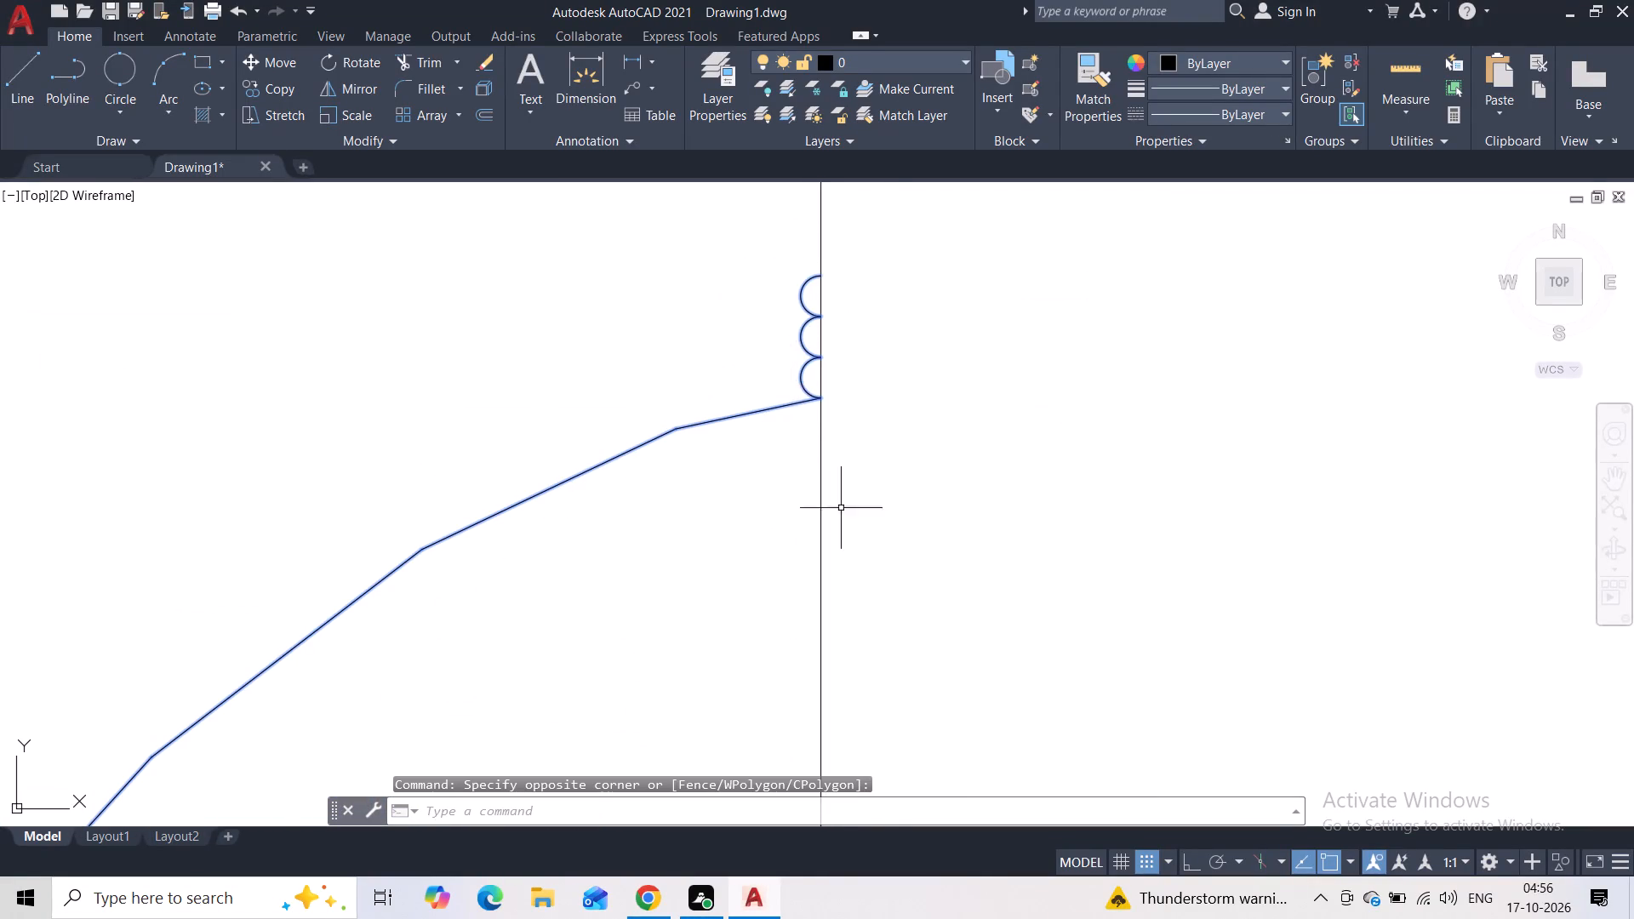
{"action": "scroll", "coordinate": [859, 542], "scroll_direction": "down", "scroll_amount": 2}
{"action": "middle_click_drag", "start_coordinate": [920, 605], "coordinate": [906, 362]}
{"action": "scroll", "coordinate": [906, 414], "scroll_direction": "down", "scroll_amount": 3}
{"action": "middle_click_drag", "start_coordinate": [964, 654], "coordinate": [996, 454]}
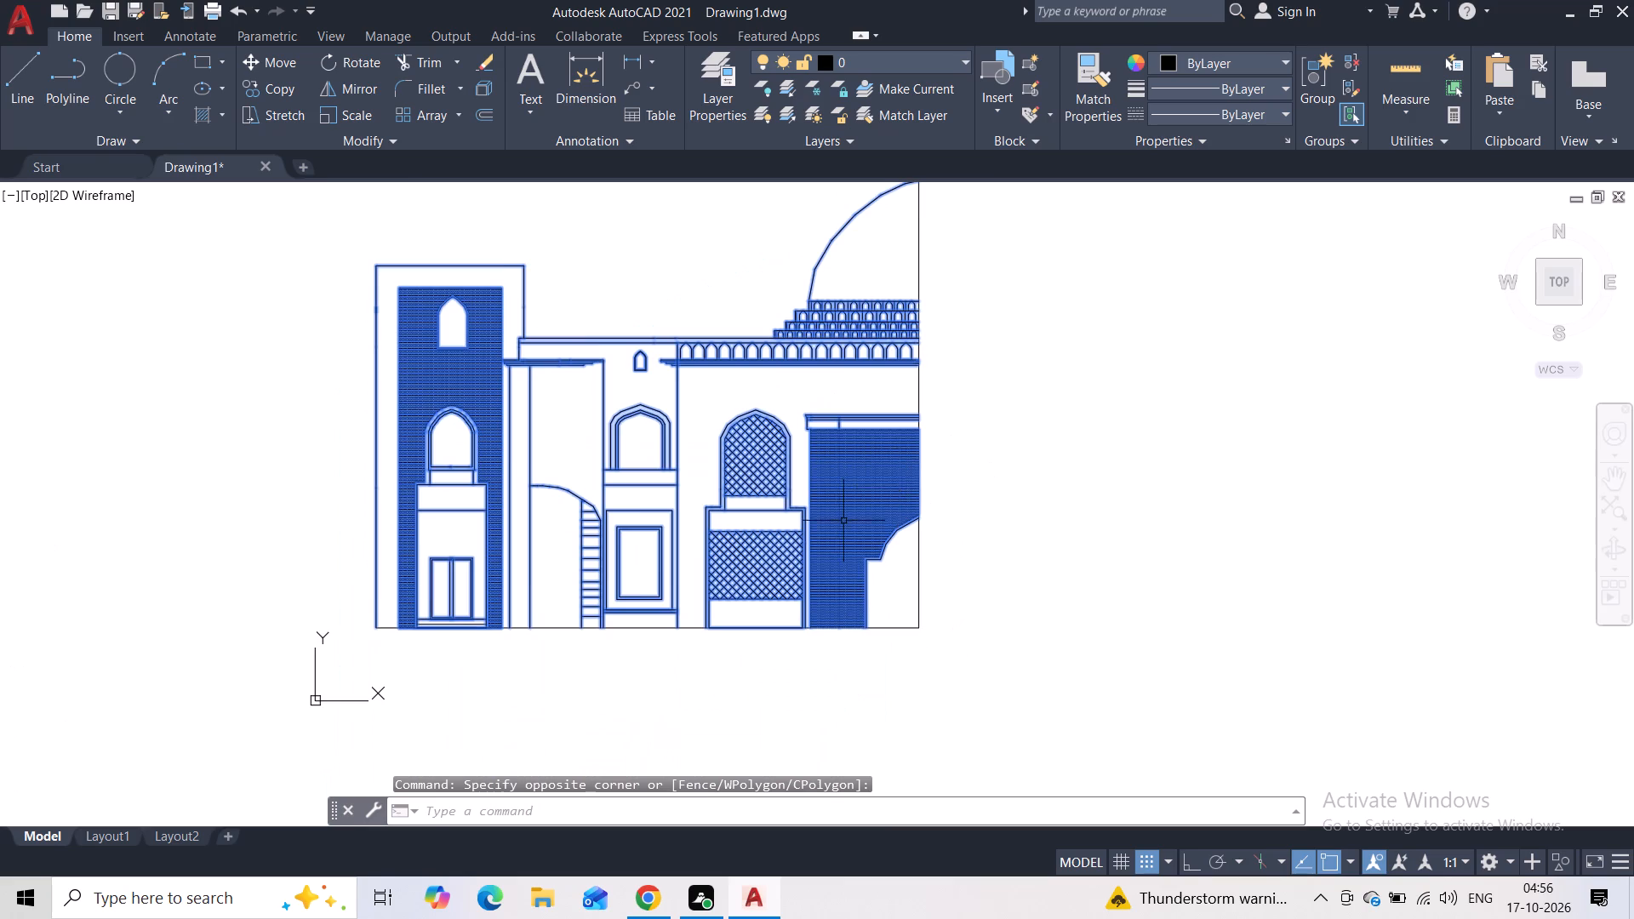
{"action": "scroll", "coordinate": [839, 544], "scroll_direction": "up", "scroll_amount": 2}
{"action": "middle_click_drag", "start_coordinate": [953, 682], "coordinate": [934, 534]}
{"action": "scroll", "coordinate": [937, 534], "scroll_direction": "down", "scroll_amount": 2}
{"action": "left_click", "coordinate": [345, 93]}
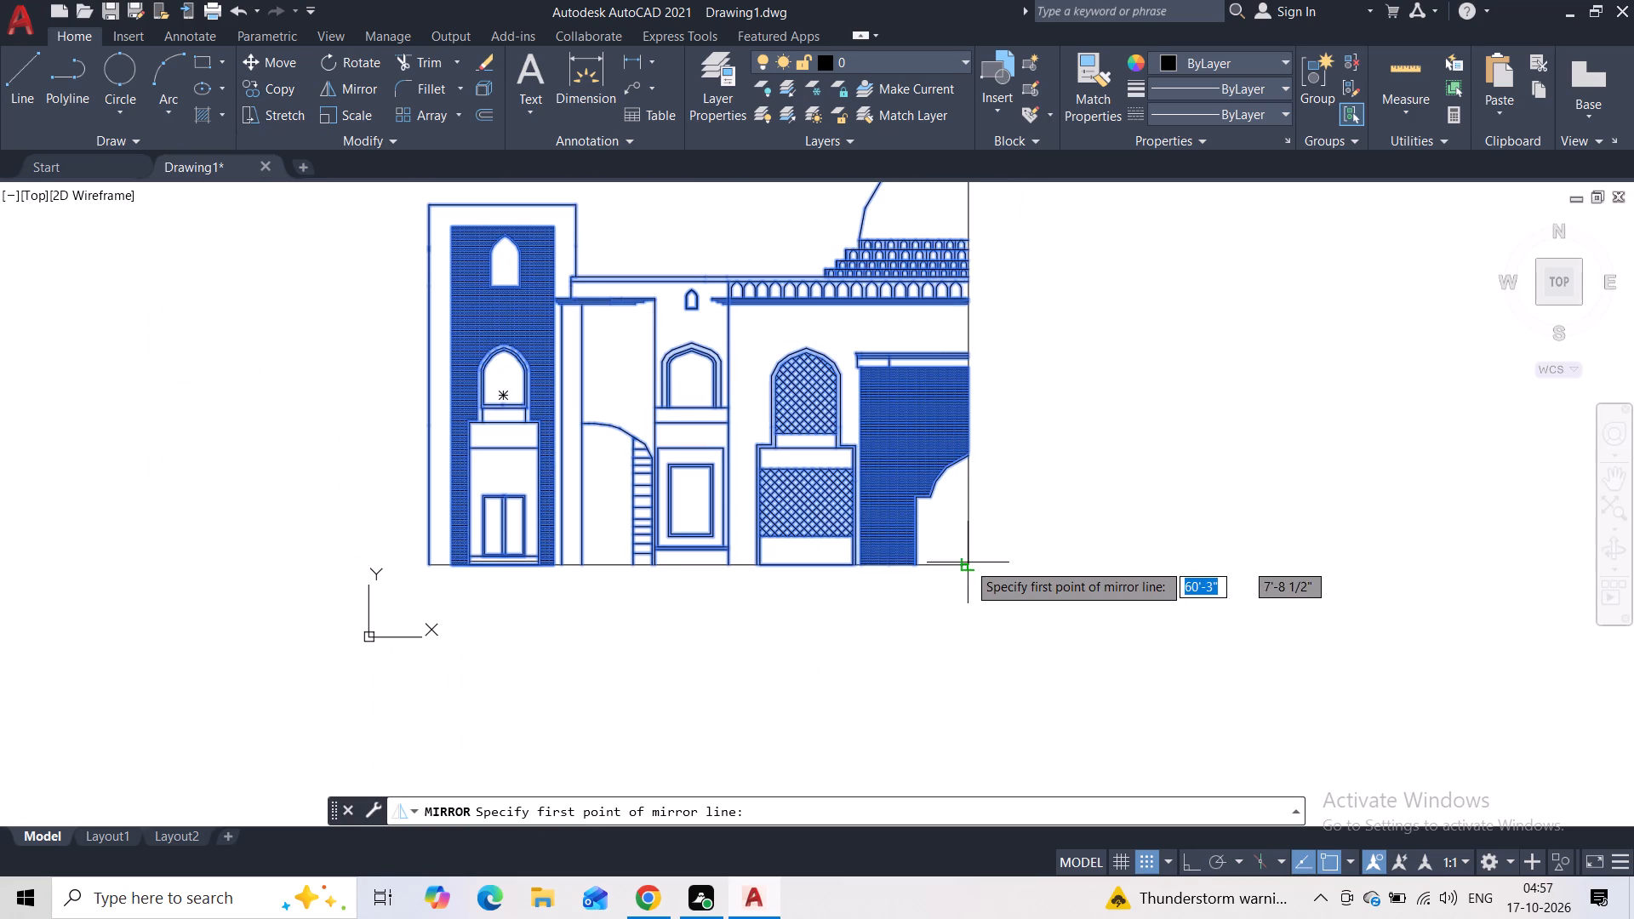
{"action": "scroll", "coordinate": [983, 552], "scroll_direction": "up", "scroll_amount": 2}
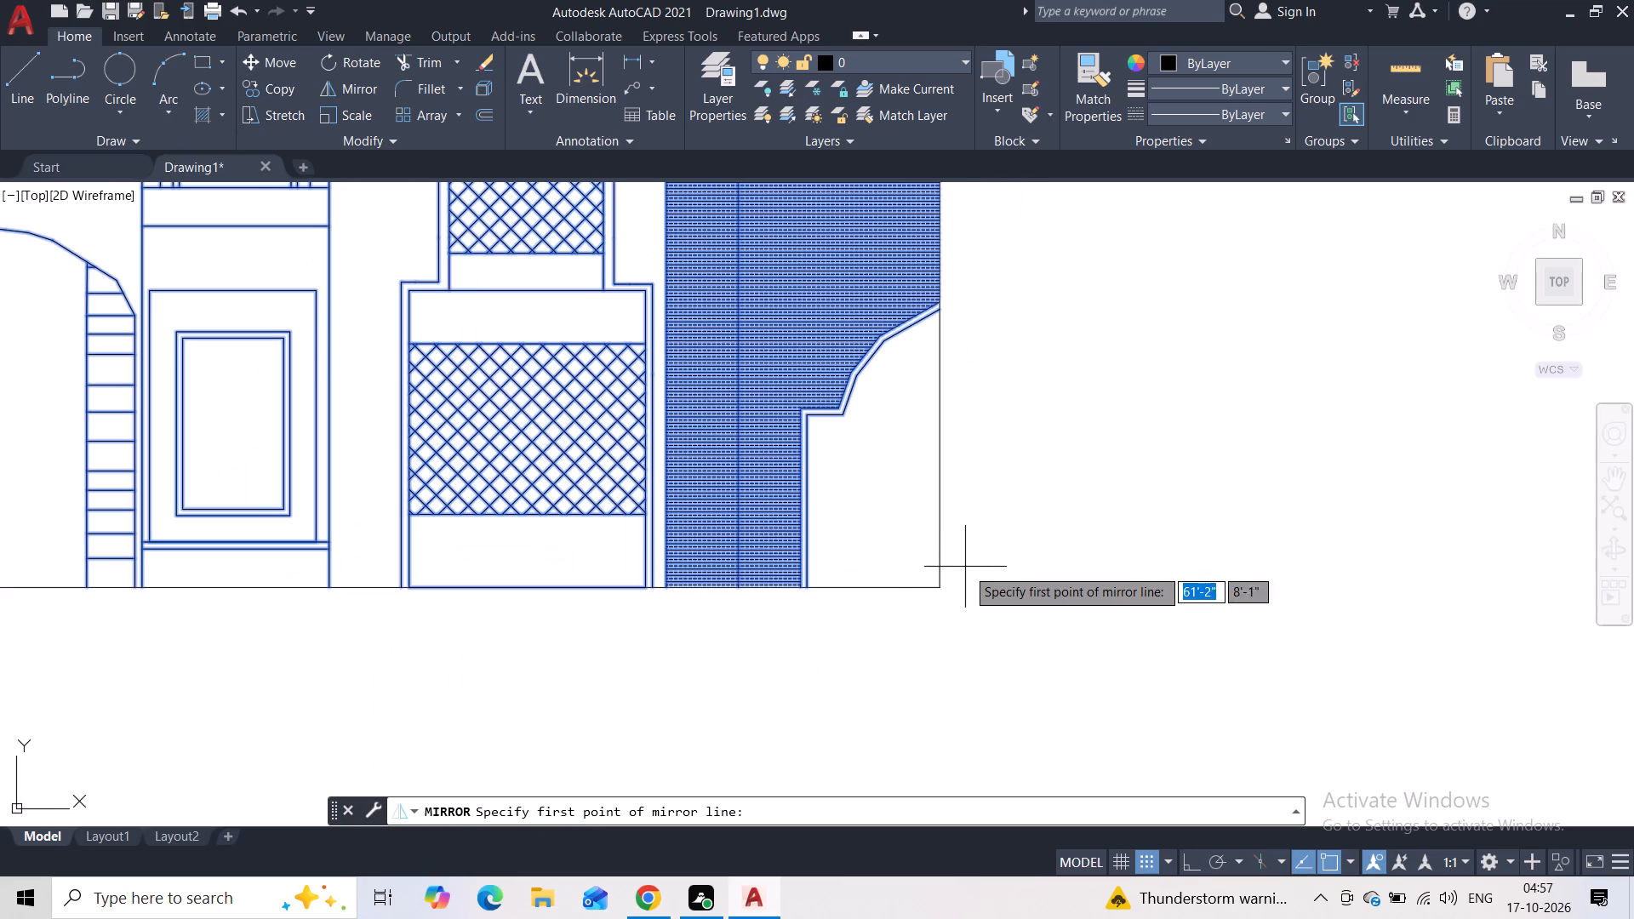
{"action": "left_click", "coordinate": [942, 585]}
{"action": "middle_click_drag", "start_coordinate": [1047, 539], "coordinate": [1043, 551]}
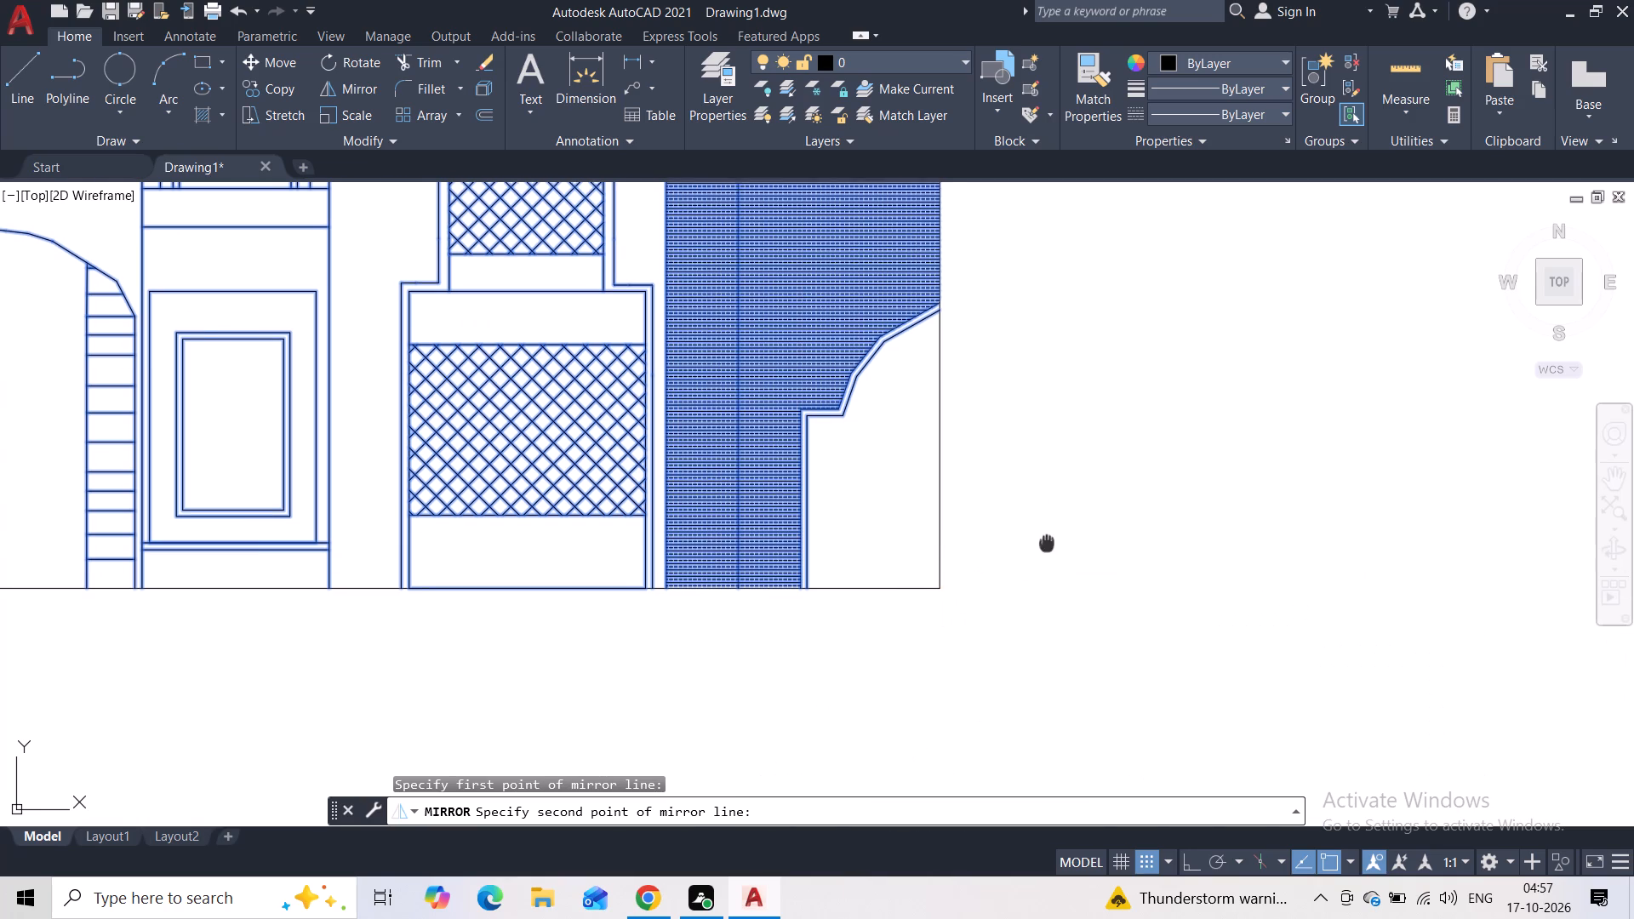
{"action": "middle_click_drag", "start_coordinate": [1043, 551], "coordinate": [946, 591]}
{"action": "scroll", "coordinate": [940, 584], "scroll_direction": "down", "scroll_amount": 3}
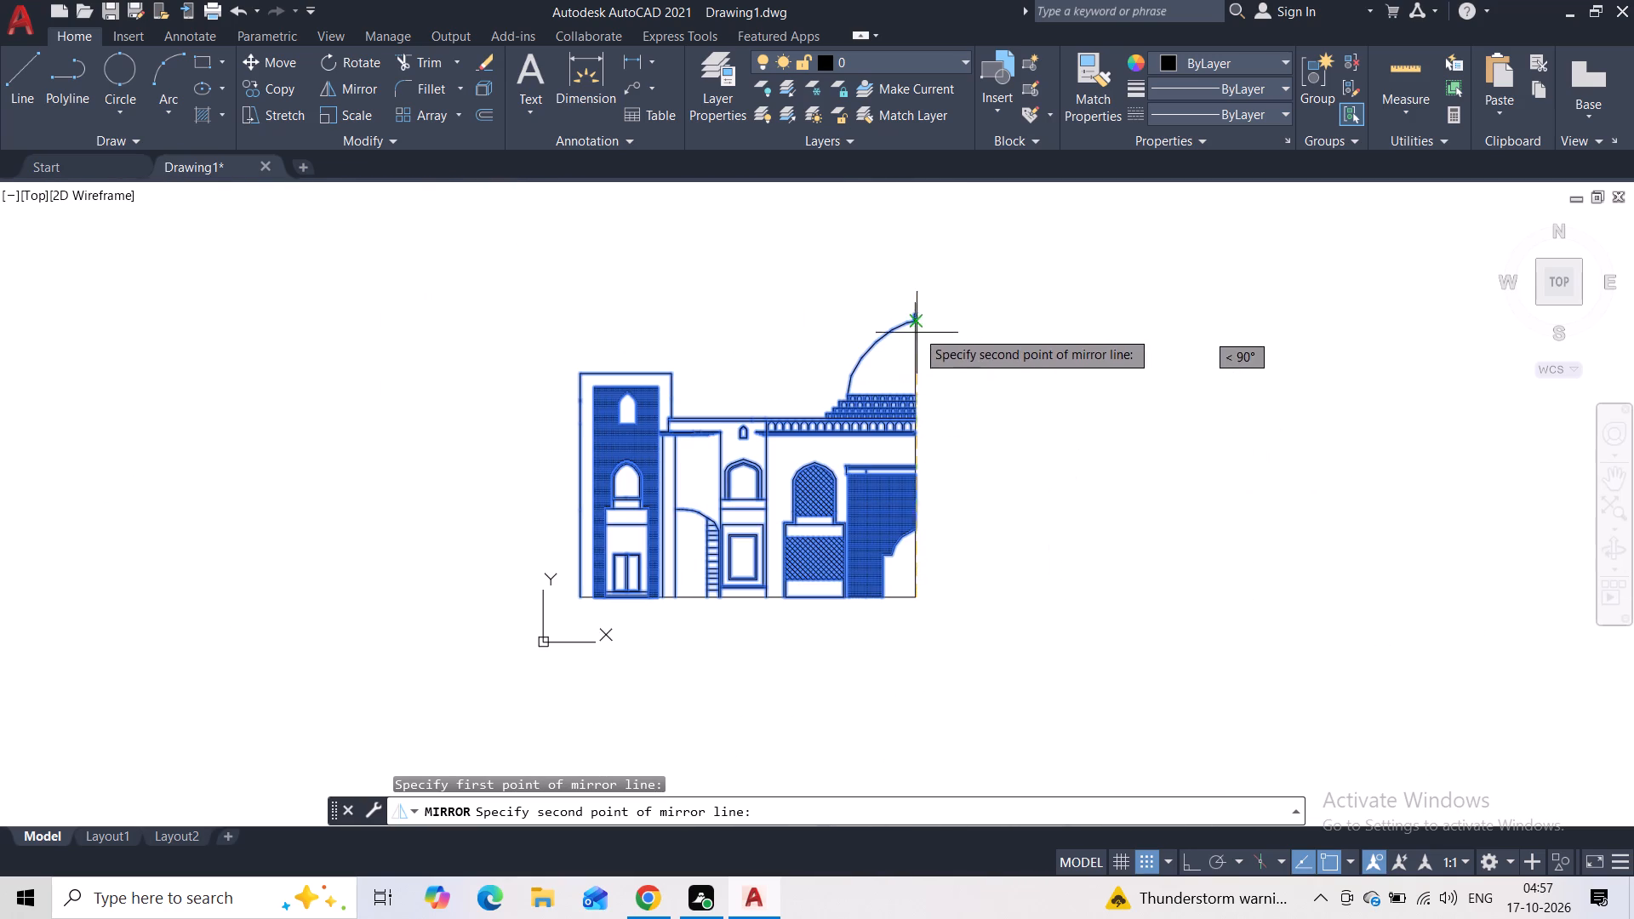
{"action": "scroll", "coordinate": [928, 283], "scroll_direction": "up", "scroll_amount": 4}
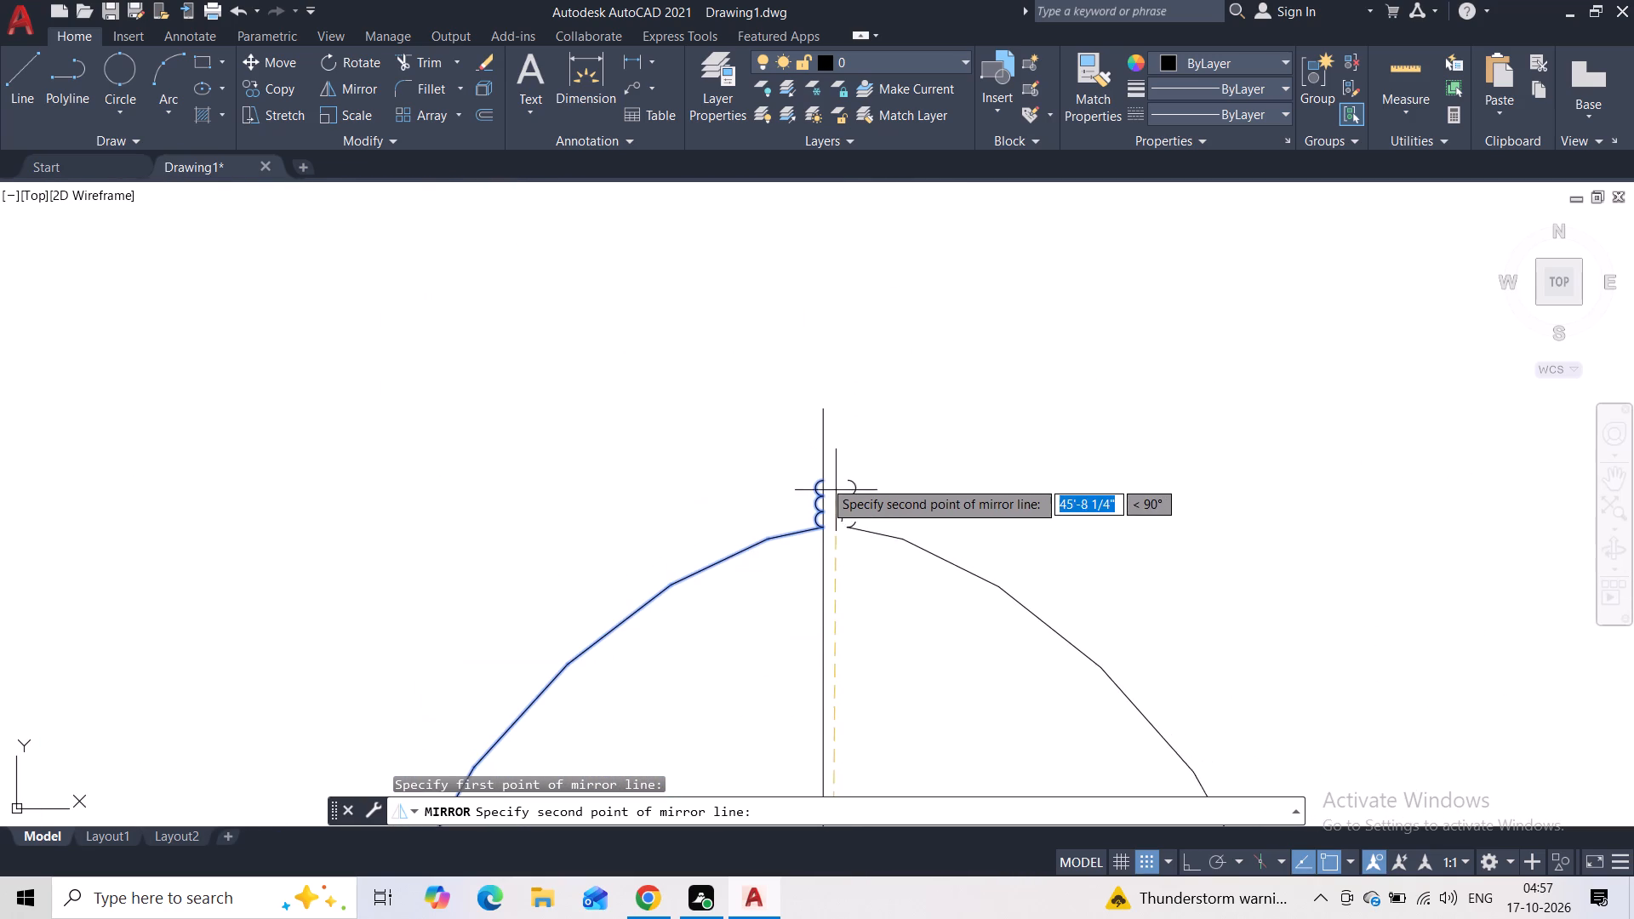
{"action": "left_click", "coordinate": [823, 478]}
{"action": "left_click_drag", "start_coordinate": [875, 551], "coordinate": [823, 478]}
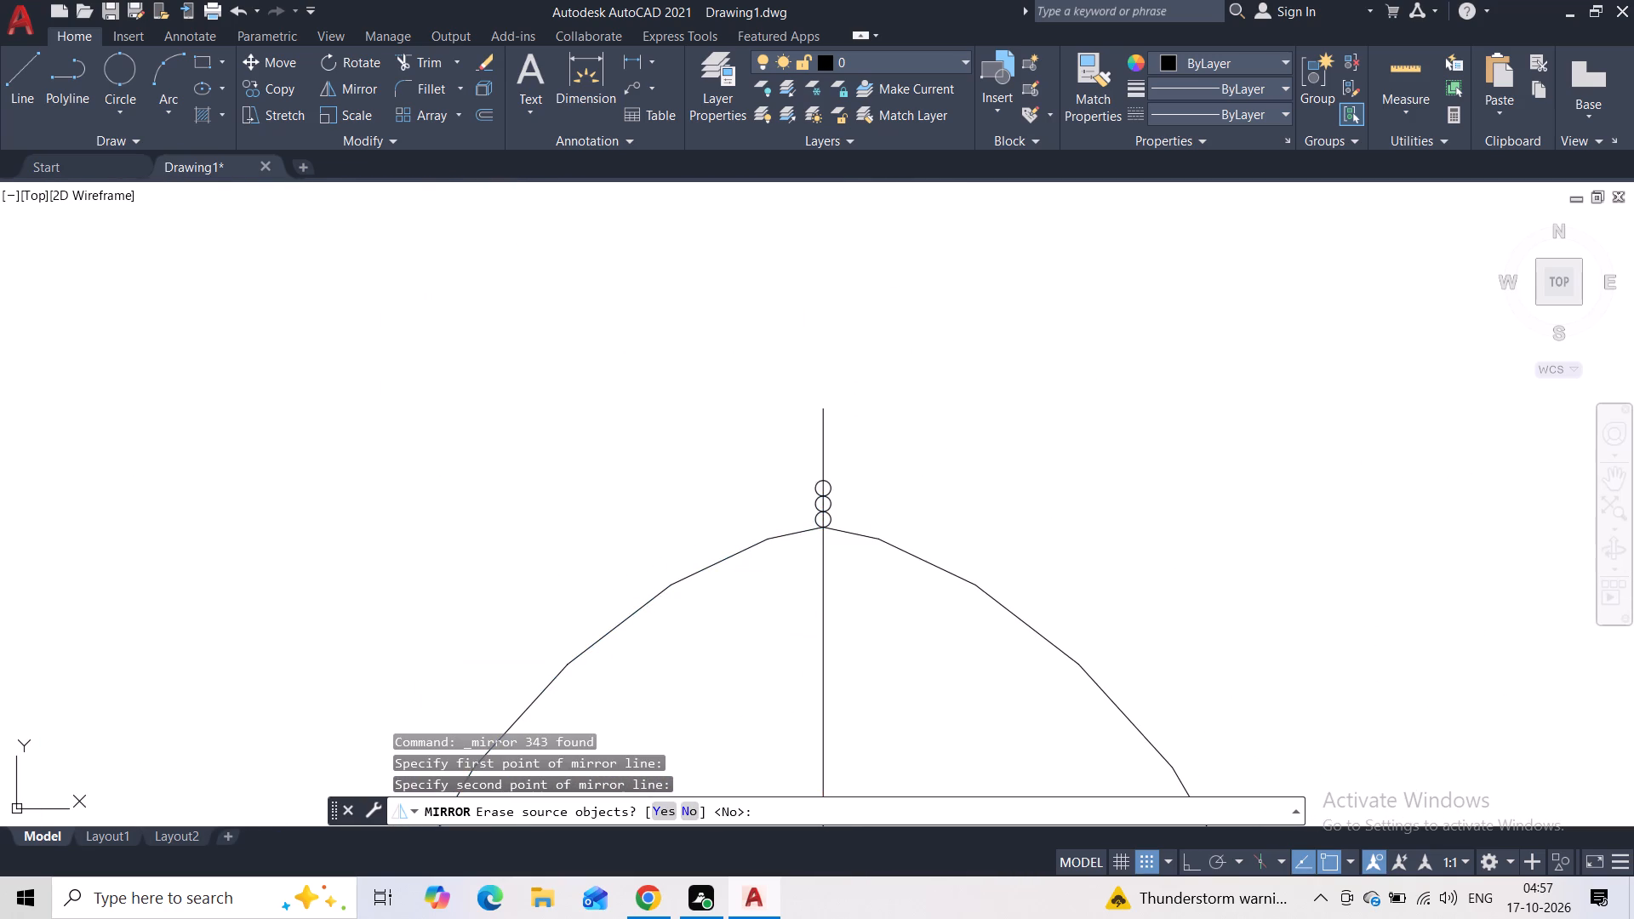
{"action": "scroll", "coordinate": [820, 505], "scroll_direction": "up", "scroll_amount": 4}
{"action": "scroll", "coordinate": [821, 506], "scroll_direction": "down", "scroll_amount": 6}
{"action": "scroll", "coordinate": [910, 625], "scroll_direction": "down", "scroll_amount": 3}
{"action": "middle_click_drag", "start_coordinate": [900, 643], "coordinate": [820, 360]}
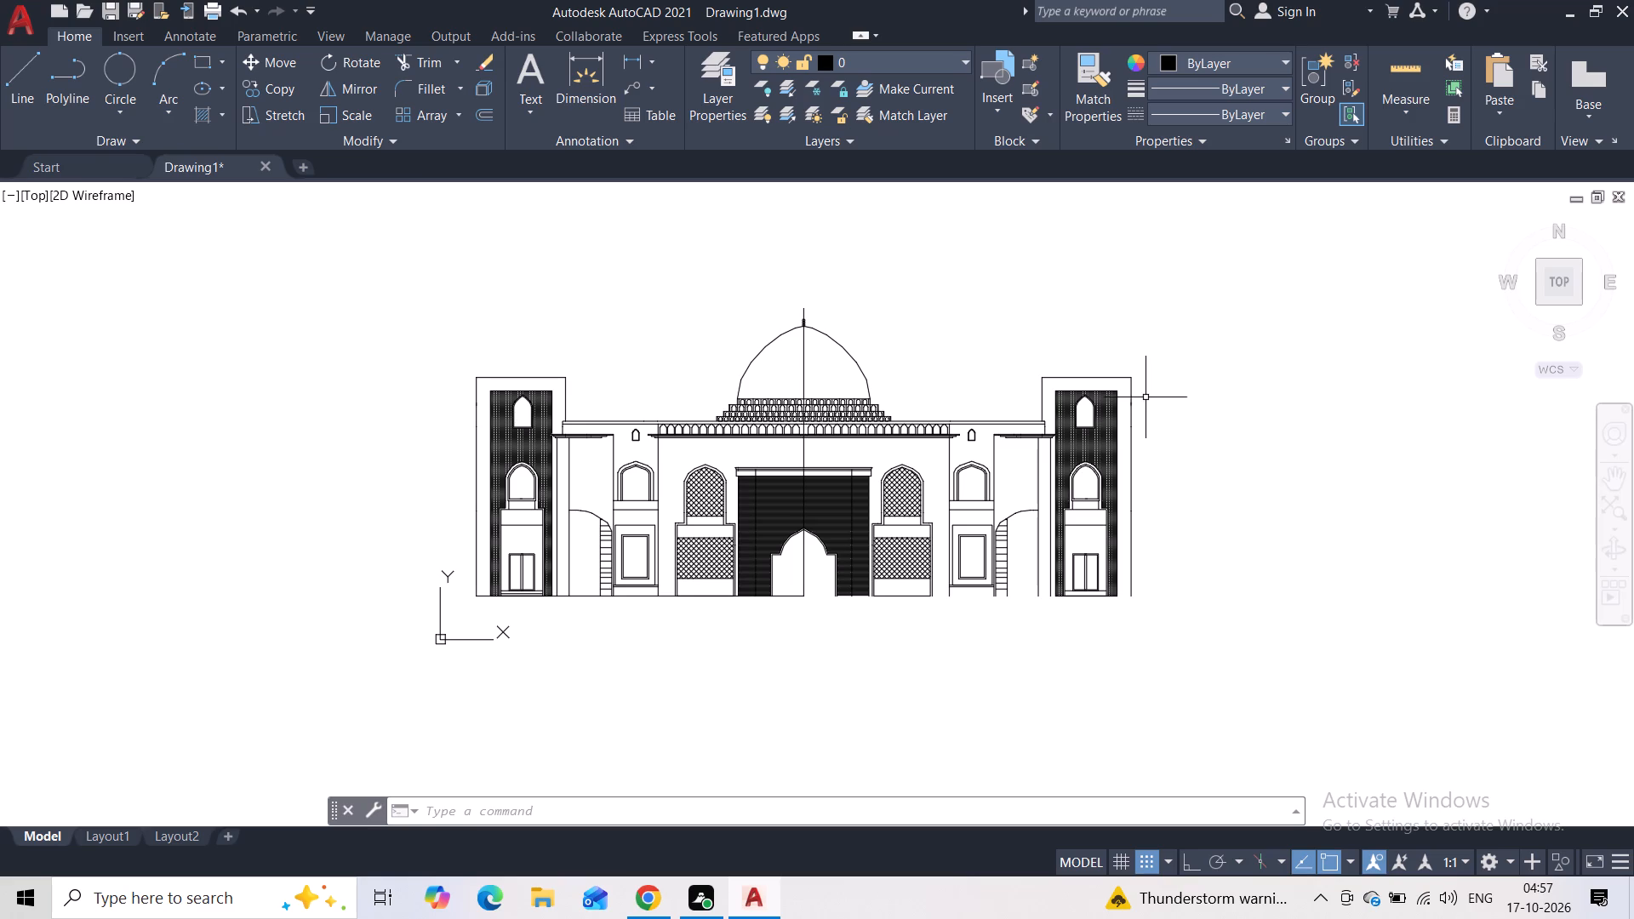
Draw the ground line from the base of the centre line to the outer base corner of the mirrored tower.
{"action": "scroll", "coordinate": [1186, 555], "scroll_direction": "up", "scroll_amount": 1}
{"action": "middle_click_drag", "start_coordinate": [1173, 524], "coordinate": [1174, 534]}
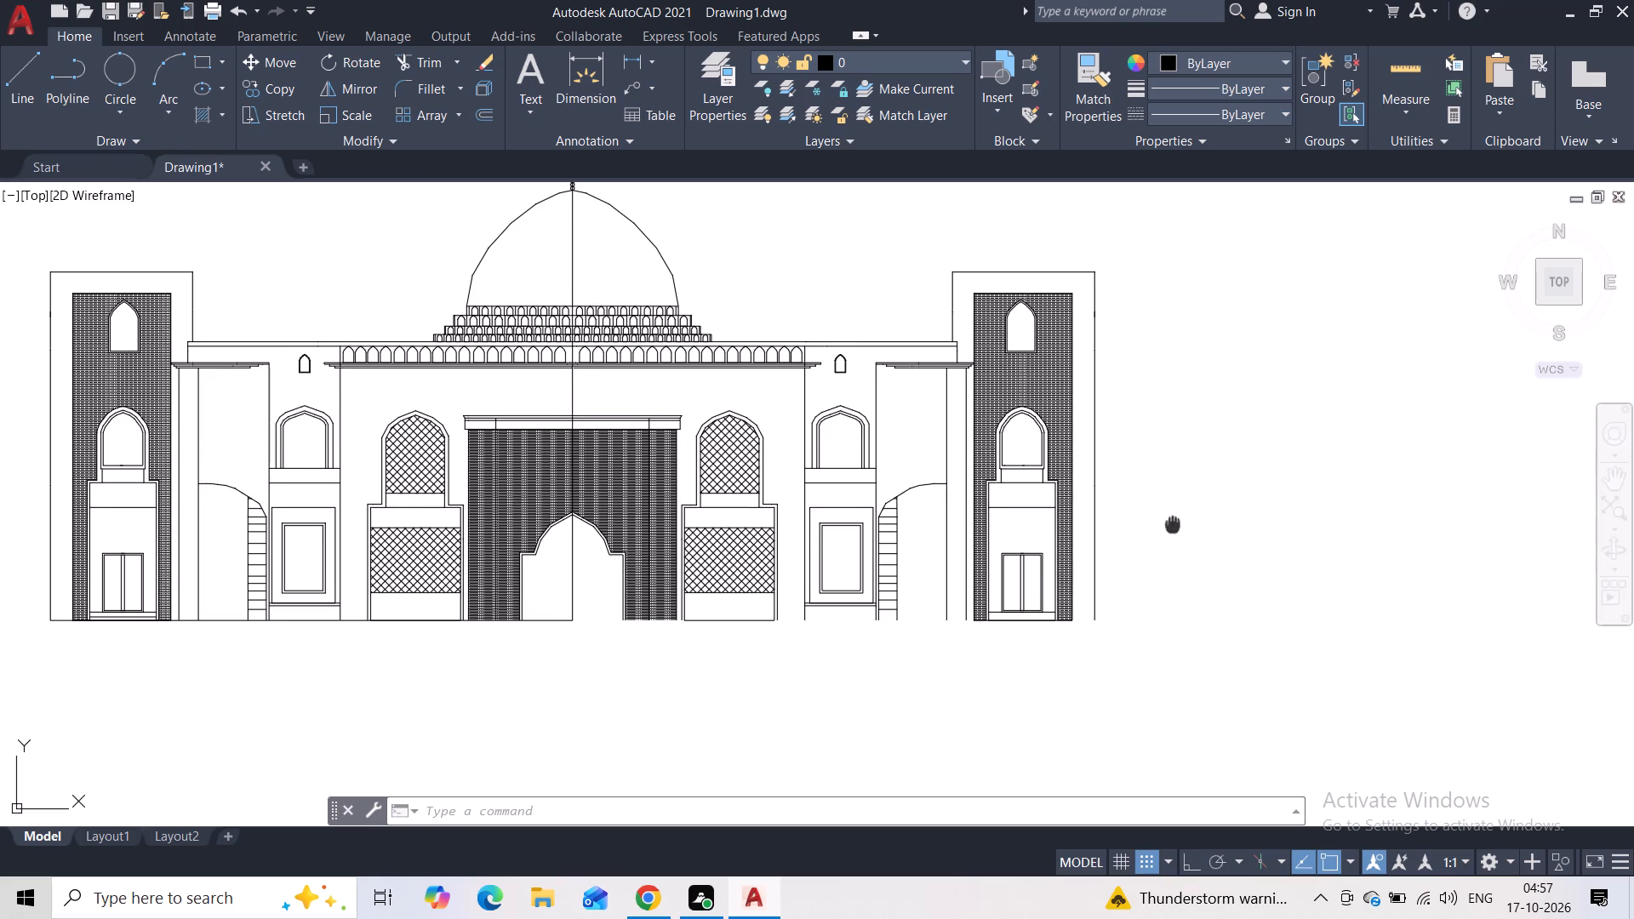
{"action": "middle_click_drag", "start_coordinate": [1174, 534], "coordinate": [1283, 597]}
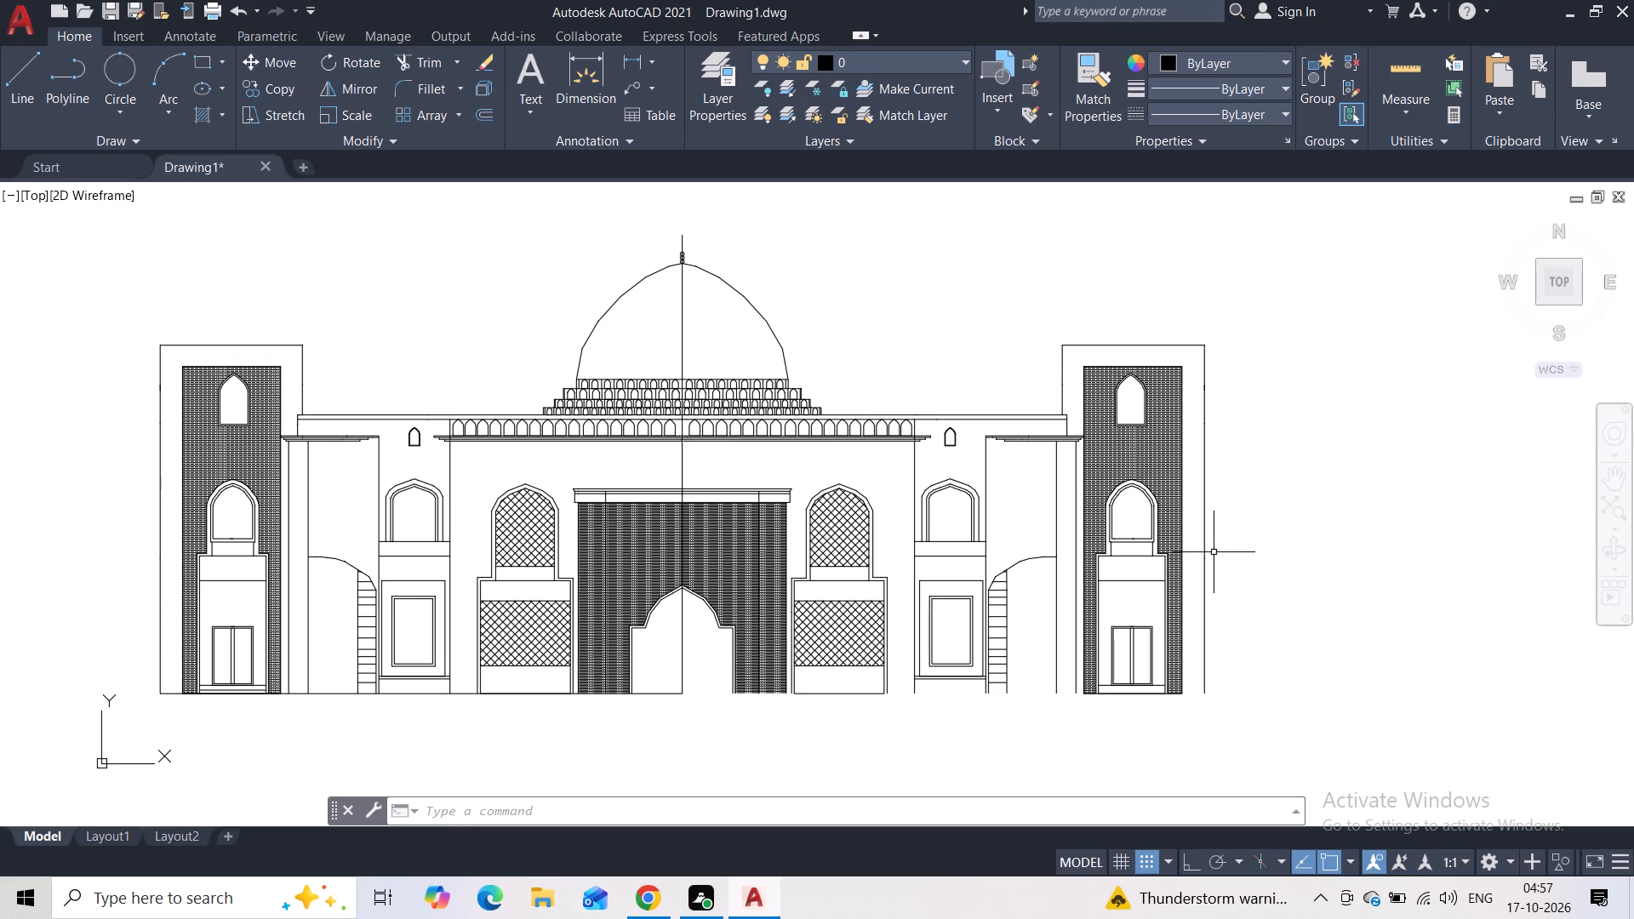
{"action": "middle_click_drag", "start_coordinate": [935, 355], "coordinate": [932, 370]}
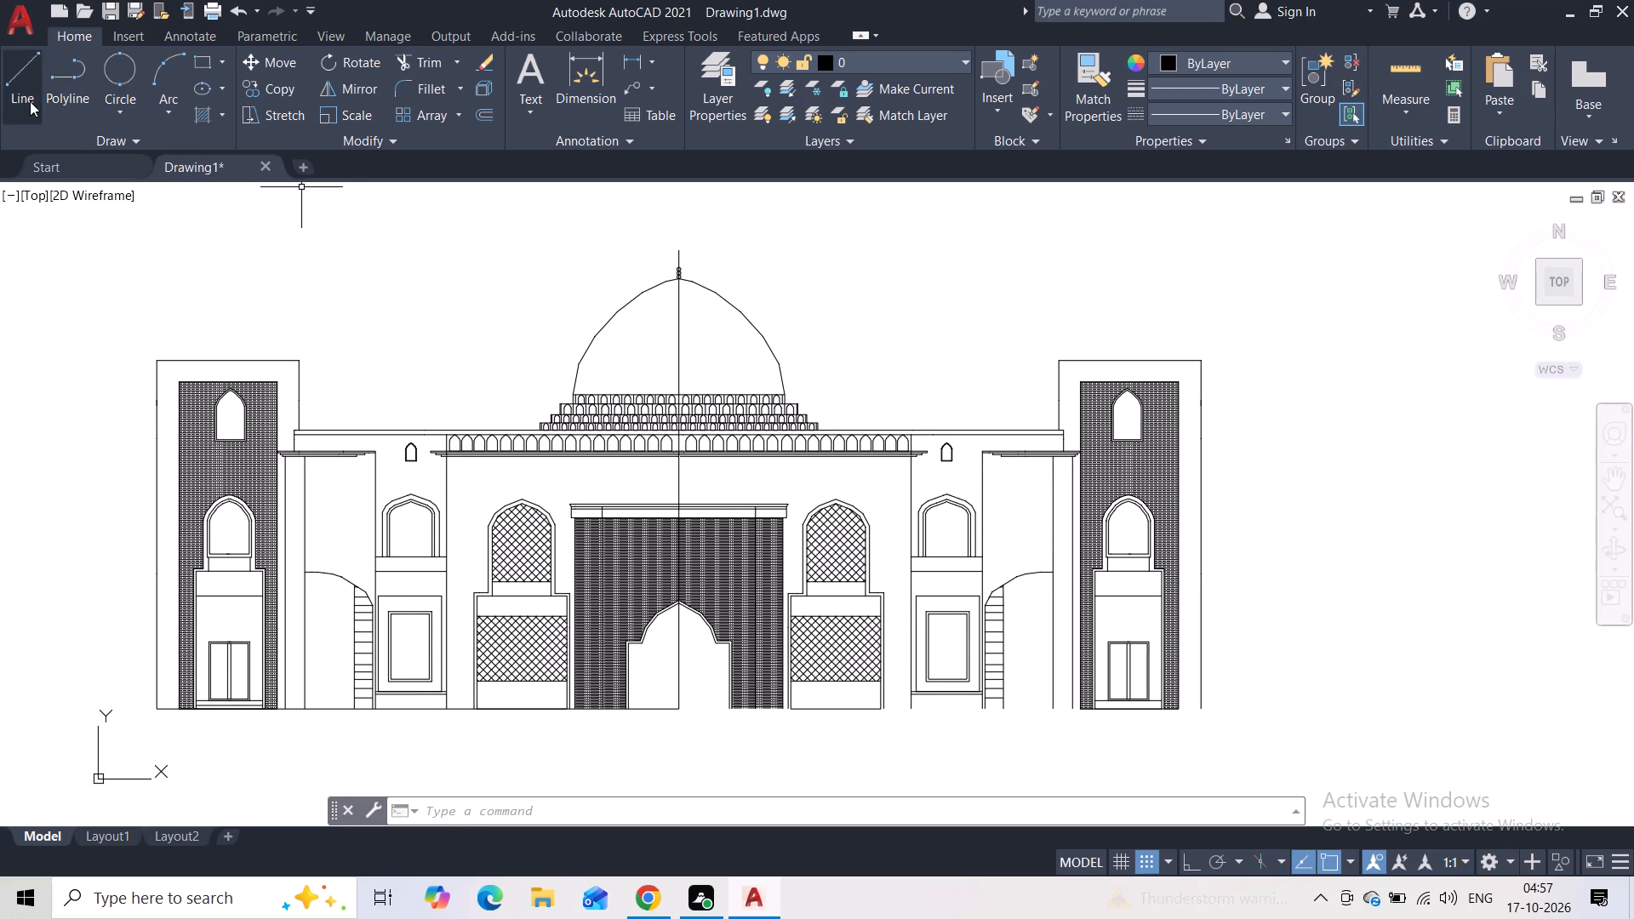
{"action": "left_click", "coordinate": [25, 102]}
{"action": "middle_click_drag", "start_coordinate": [679, 736], "coordinate": [567, 622]}
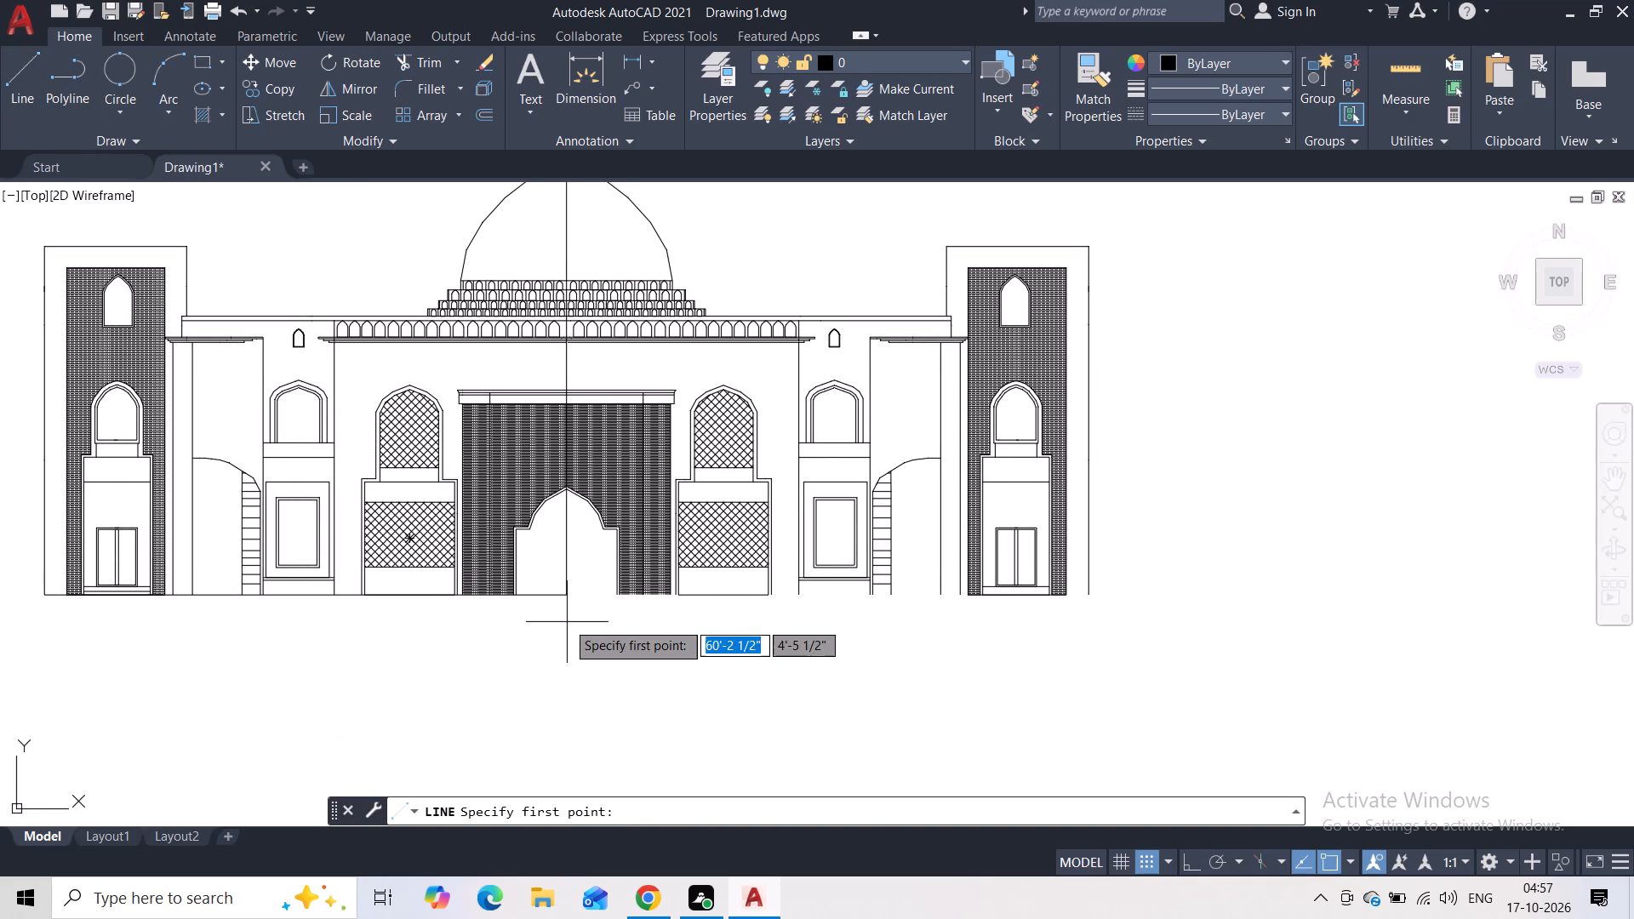
{"action": "left_click", "coordinate": [570, 597]}
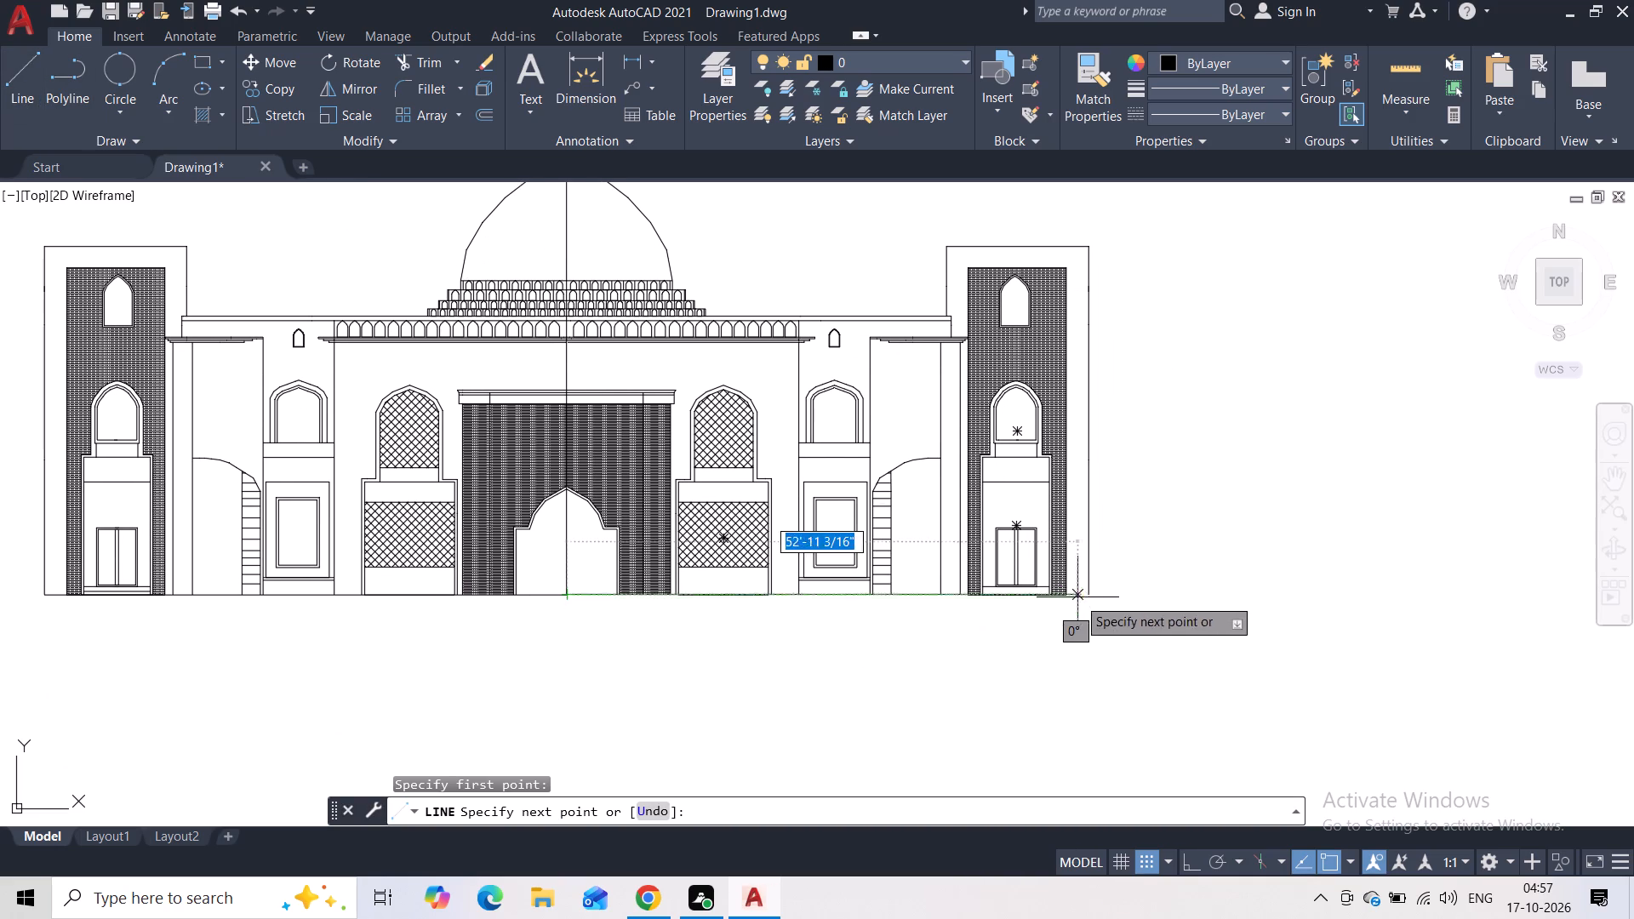
{"action": "left_click", "coordinate": [1084, 597]}
{"action": "key", "text": "Escape"}
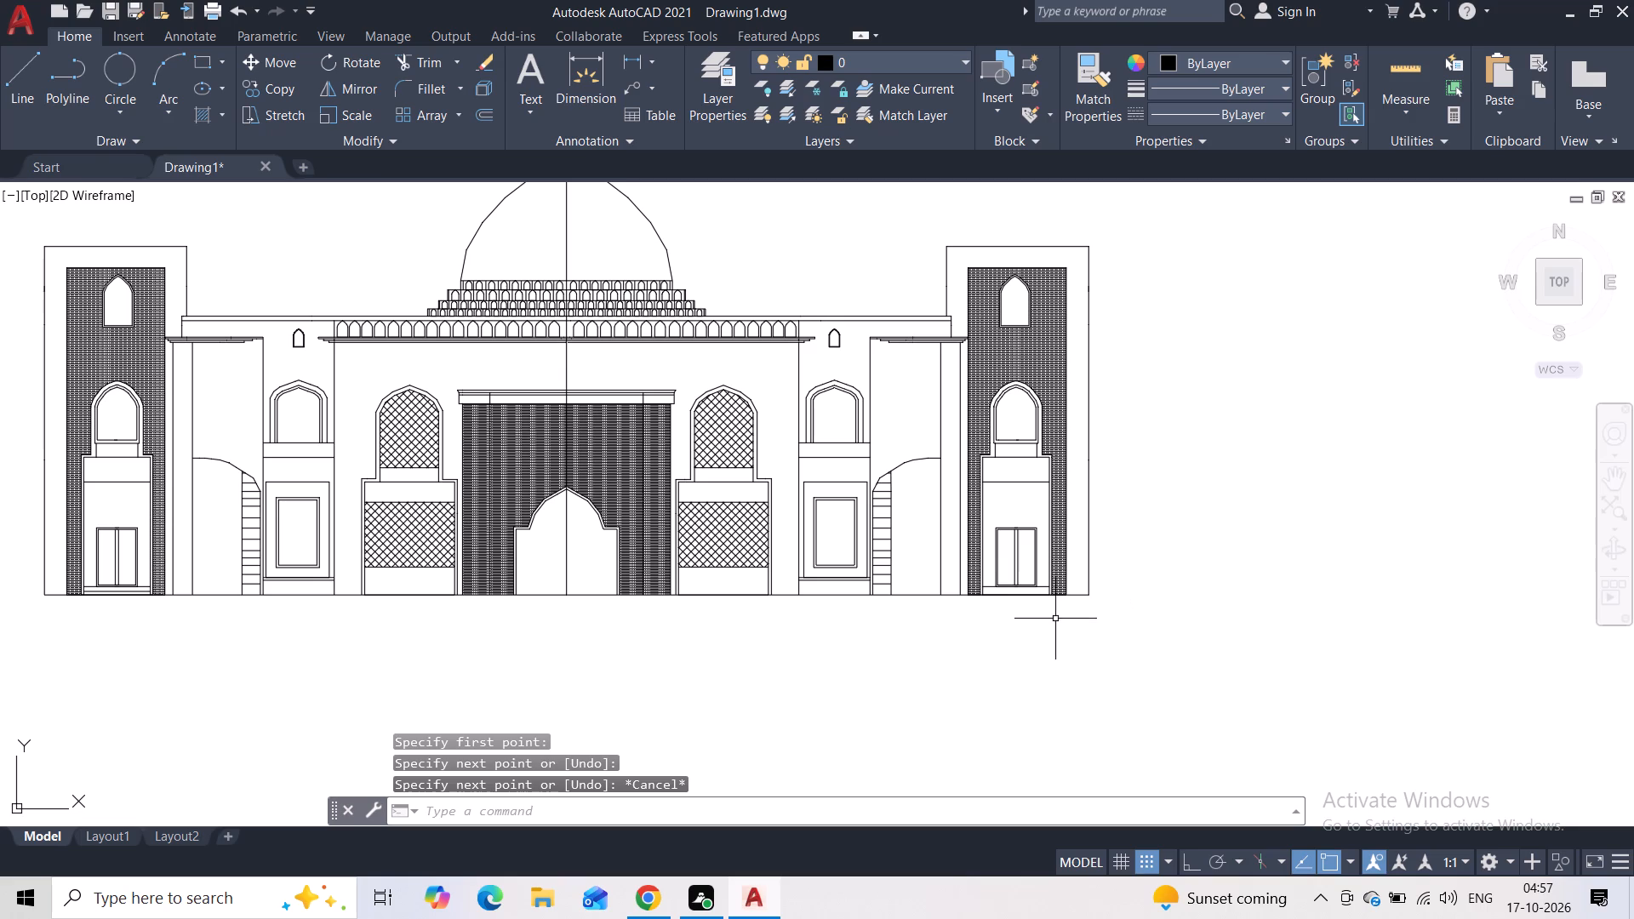
Delete the vertical centre line segment running through the cornice and portal below the dome.
{"action": "middle_click_drag", "start_coordinate": [781, 649], "coordinate": [814, 744]}
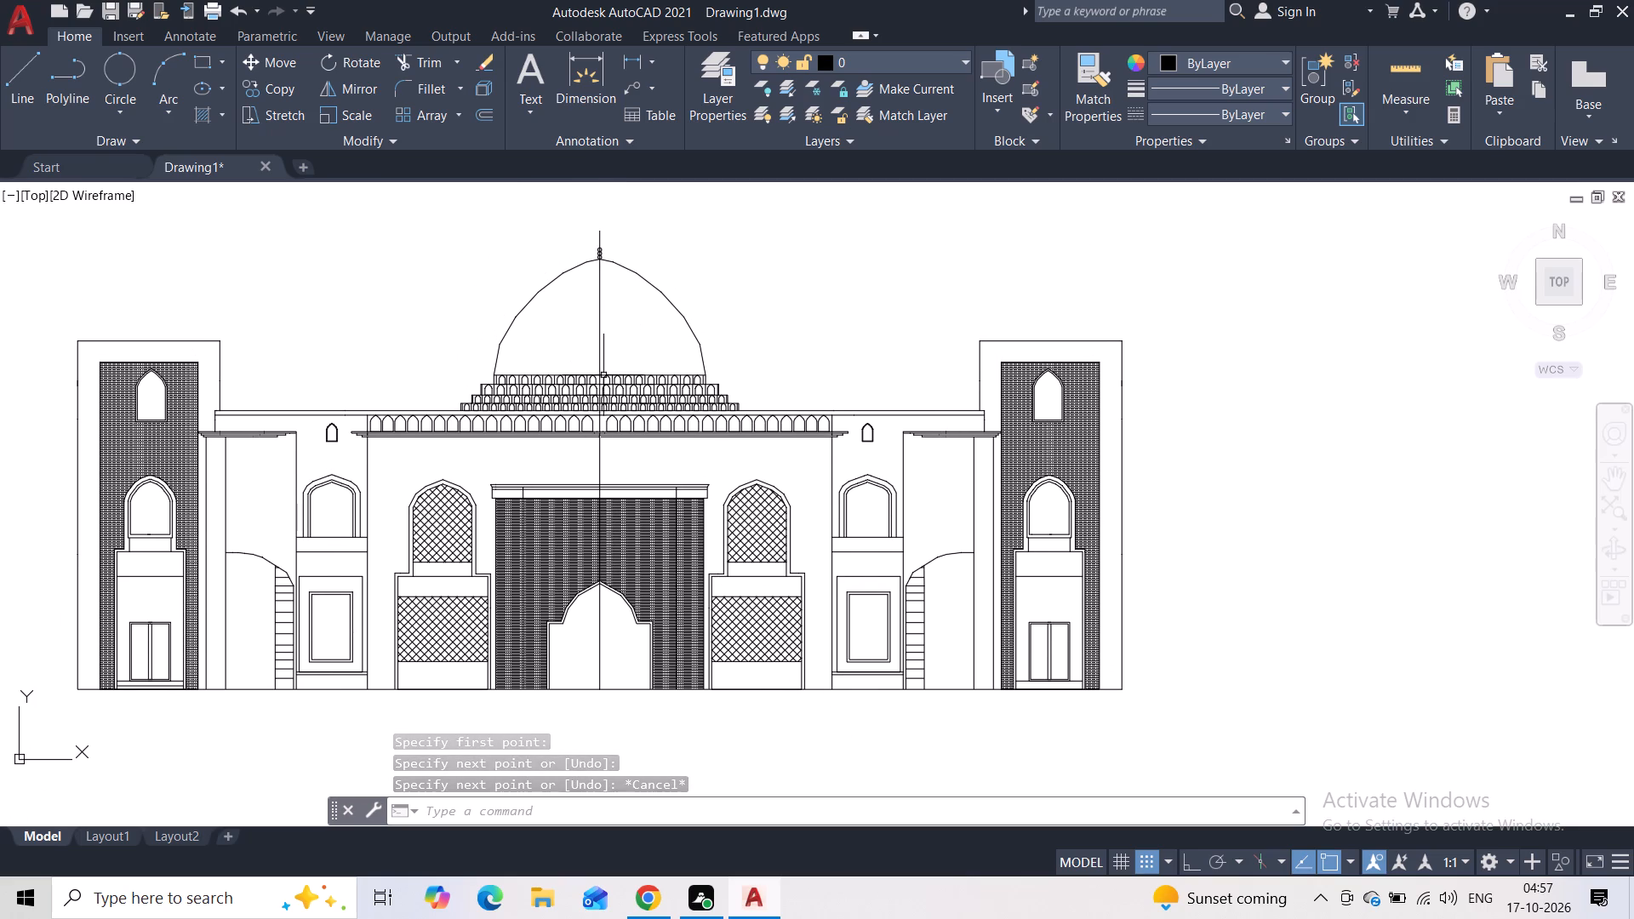
{"action": "left_click", "coordinate": [601, 456]}
{"action": "key", "text": "Delete"}
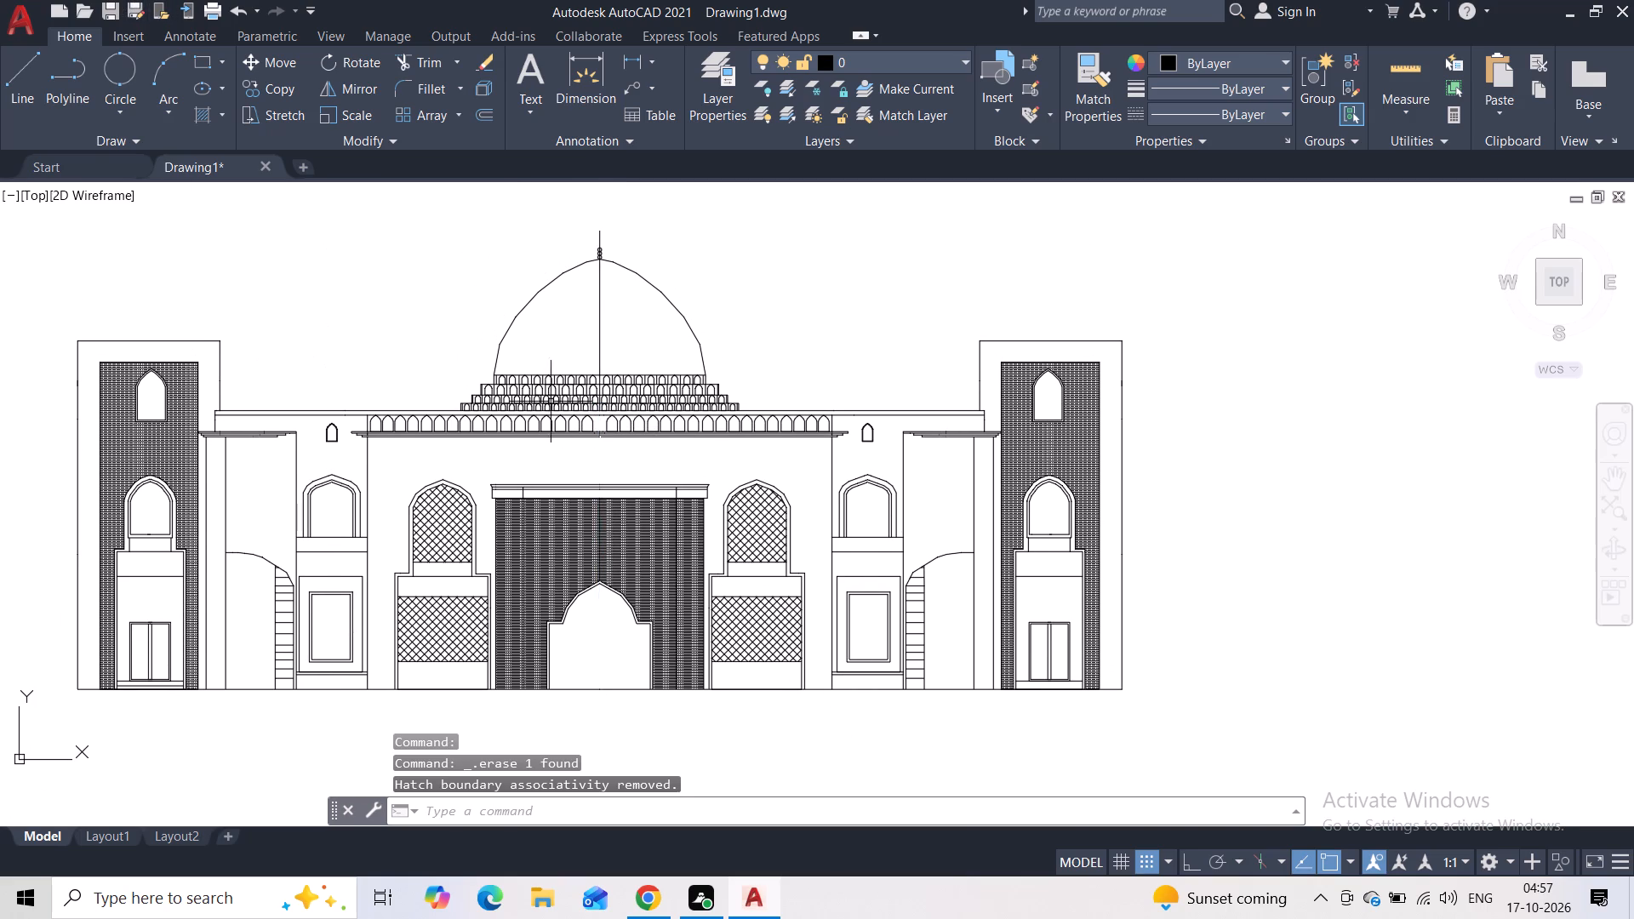
Copy the cornice arch beside the central gap, from its apex to the elevation's centre axis, to fill the gap.
{"action": "scroll", "coordinate": [617, 410], "scroll_direction": "up", "scroll_amount": 3}
{"action": "scroll", "coordinate": [540, 478], "scroll_direction": "up", "scroll_amount": 1}
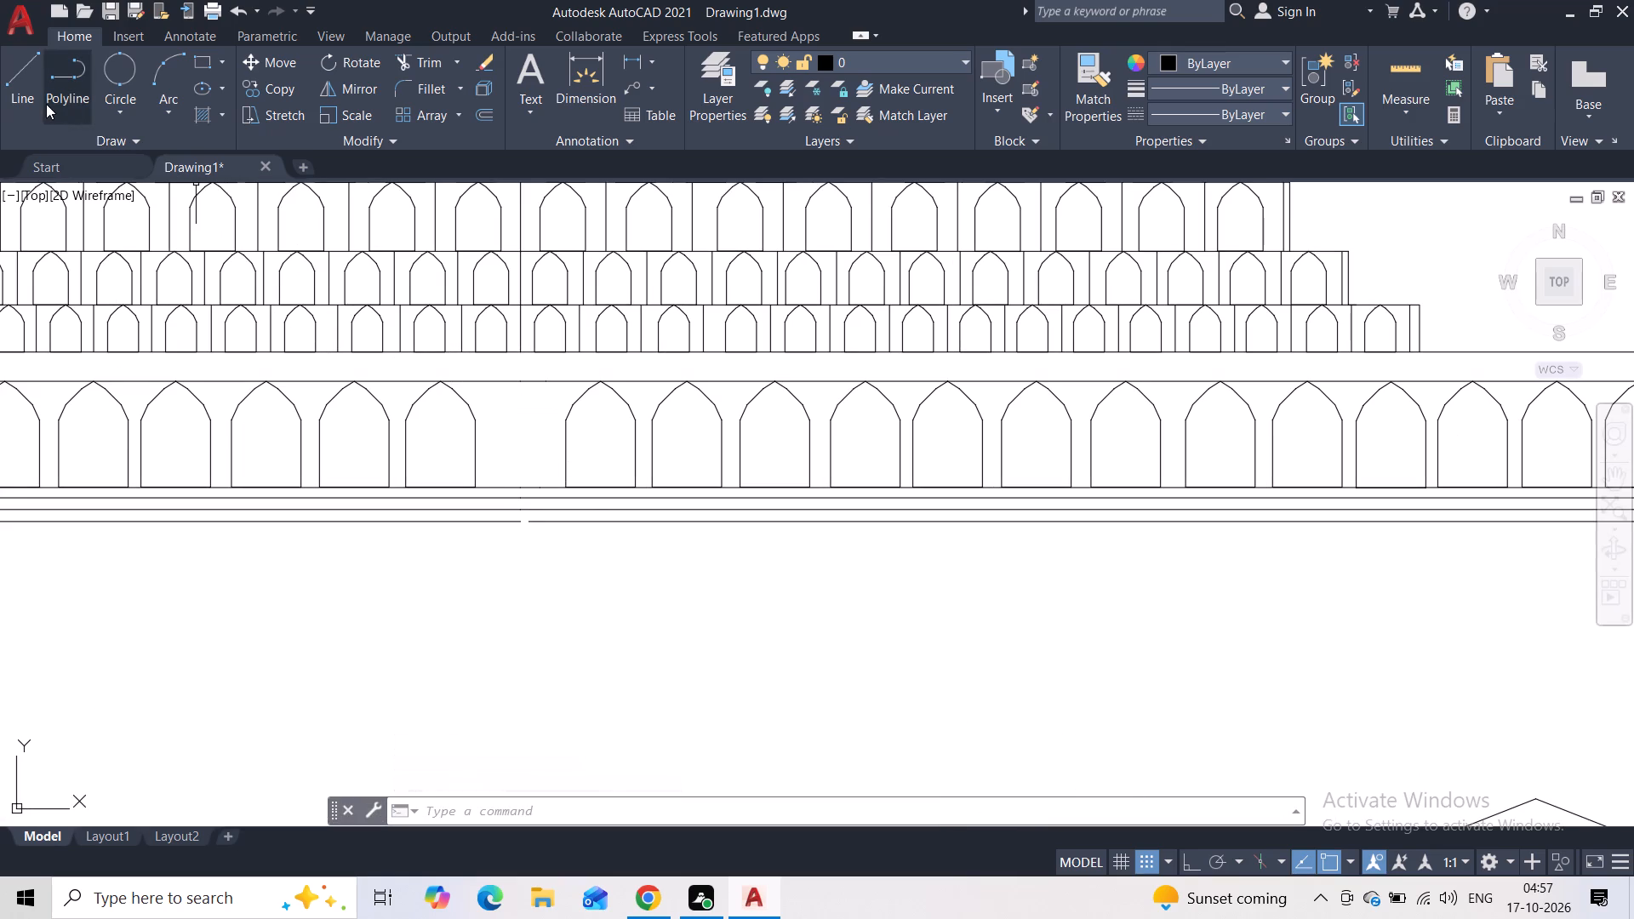
{"action": "left_click", "coordinate": [623, 403]}
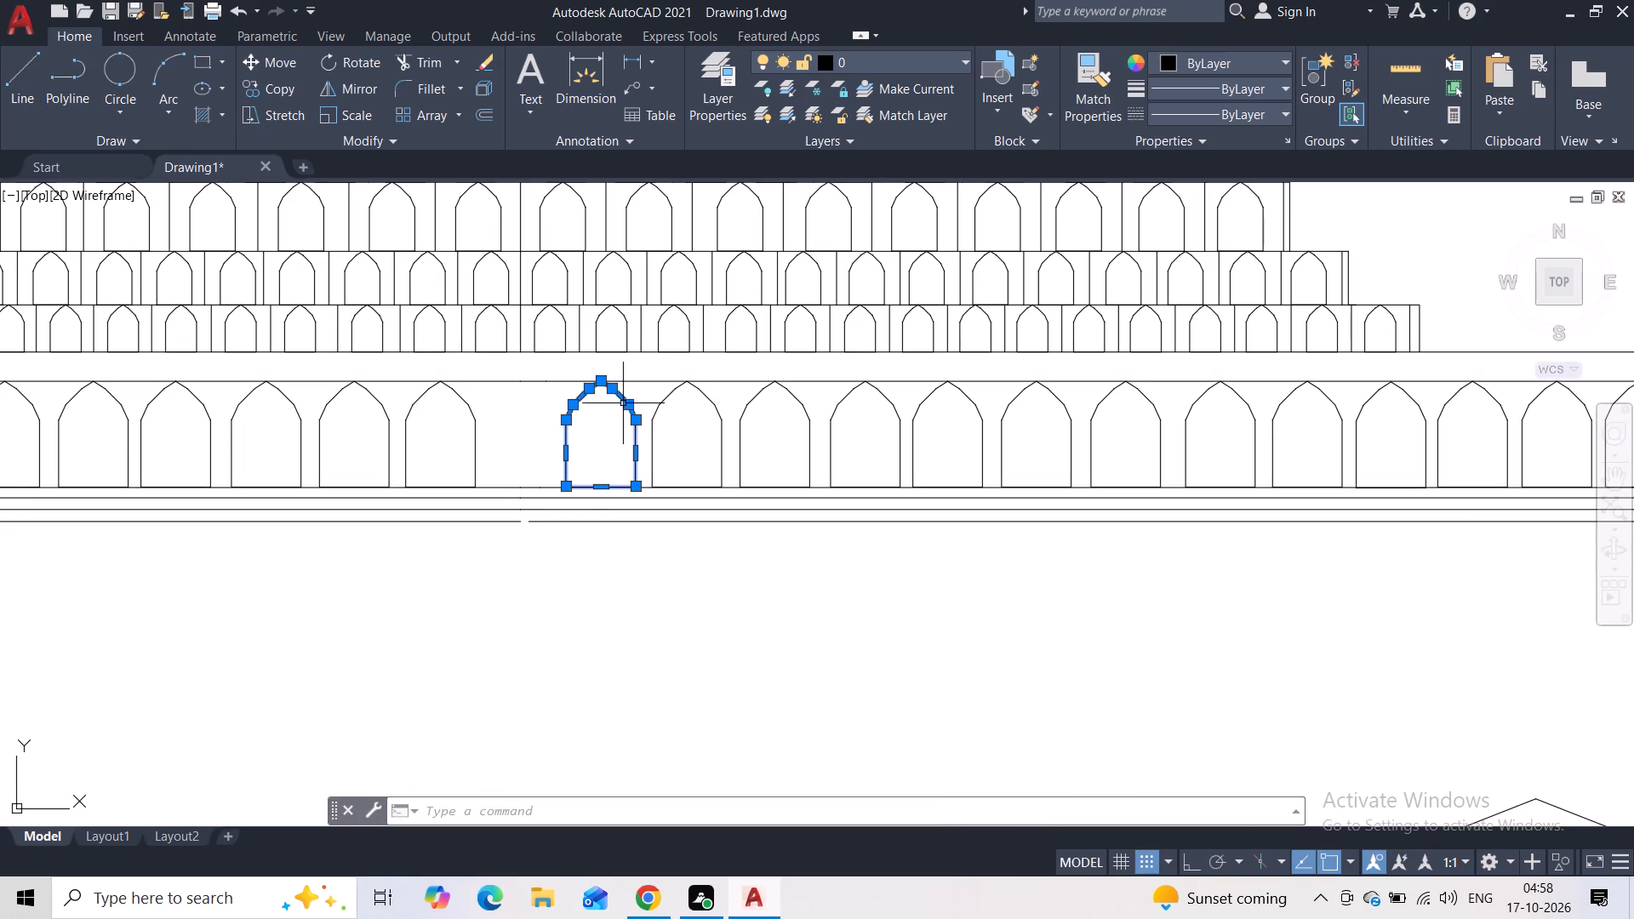
{"action": "left_click", "coordinate": [270, 96]}
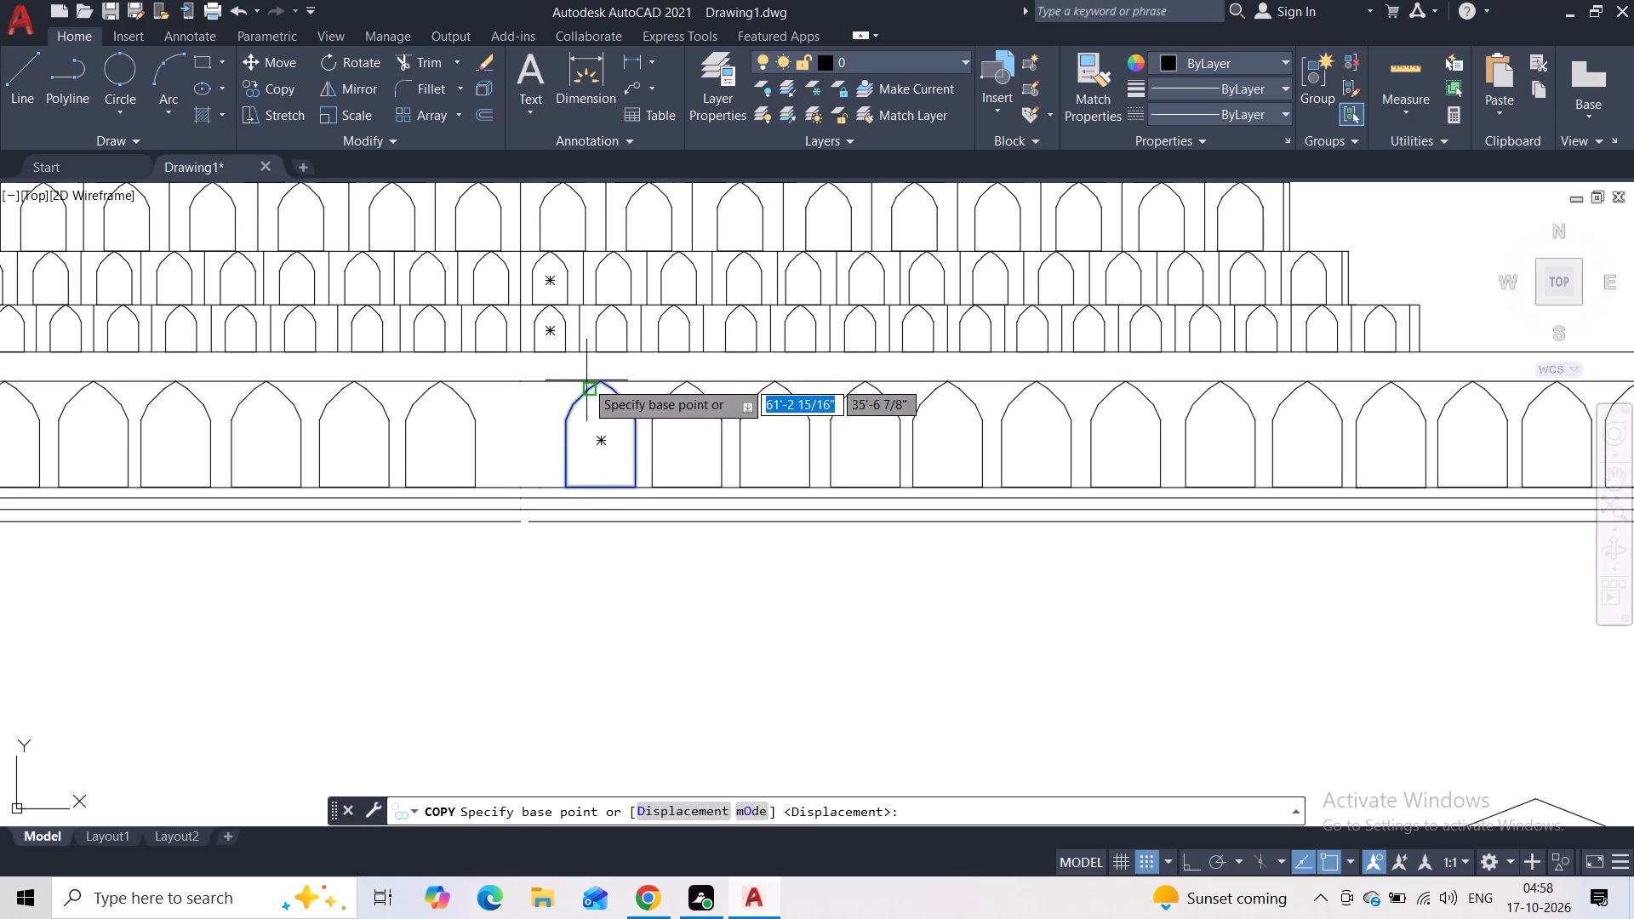
{"action": "left_click", "coordinate": [599, 376]}
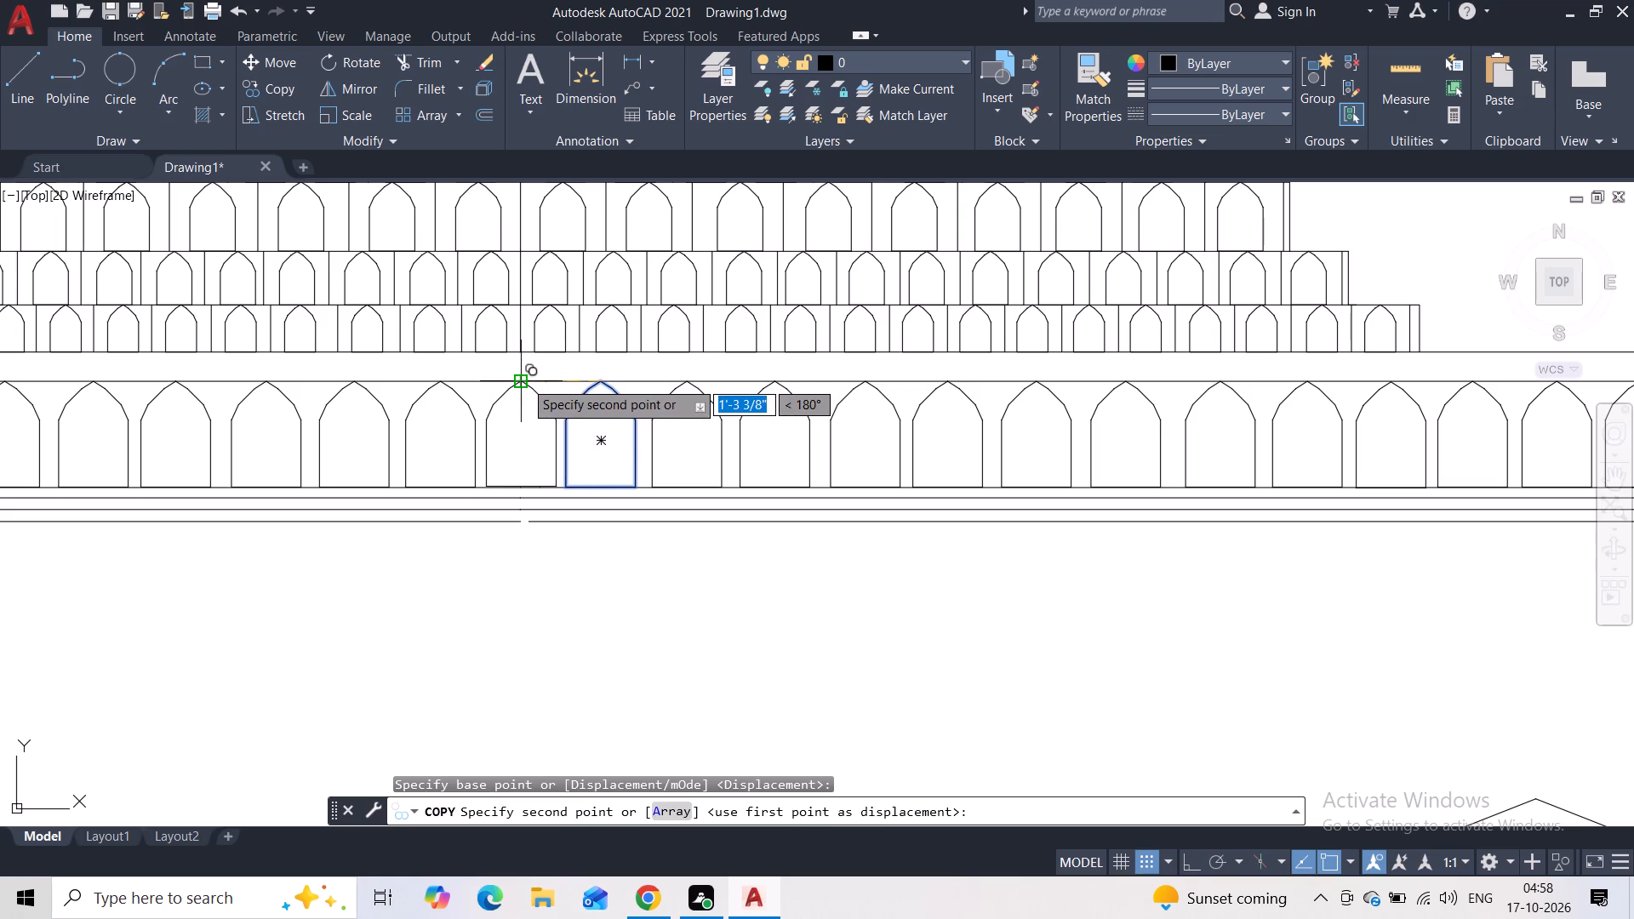
{"action": "left_click", "coordinate": [524, 380]}
{"action": "key", "text": "Escape"}
{"action": "scroll", "coordinate": [589, 542], "scroll_direction": "down", "scroll_amount": 2}
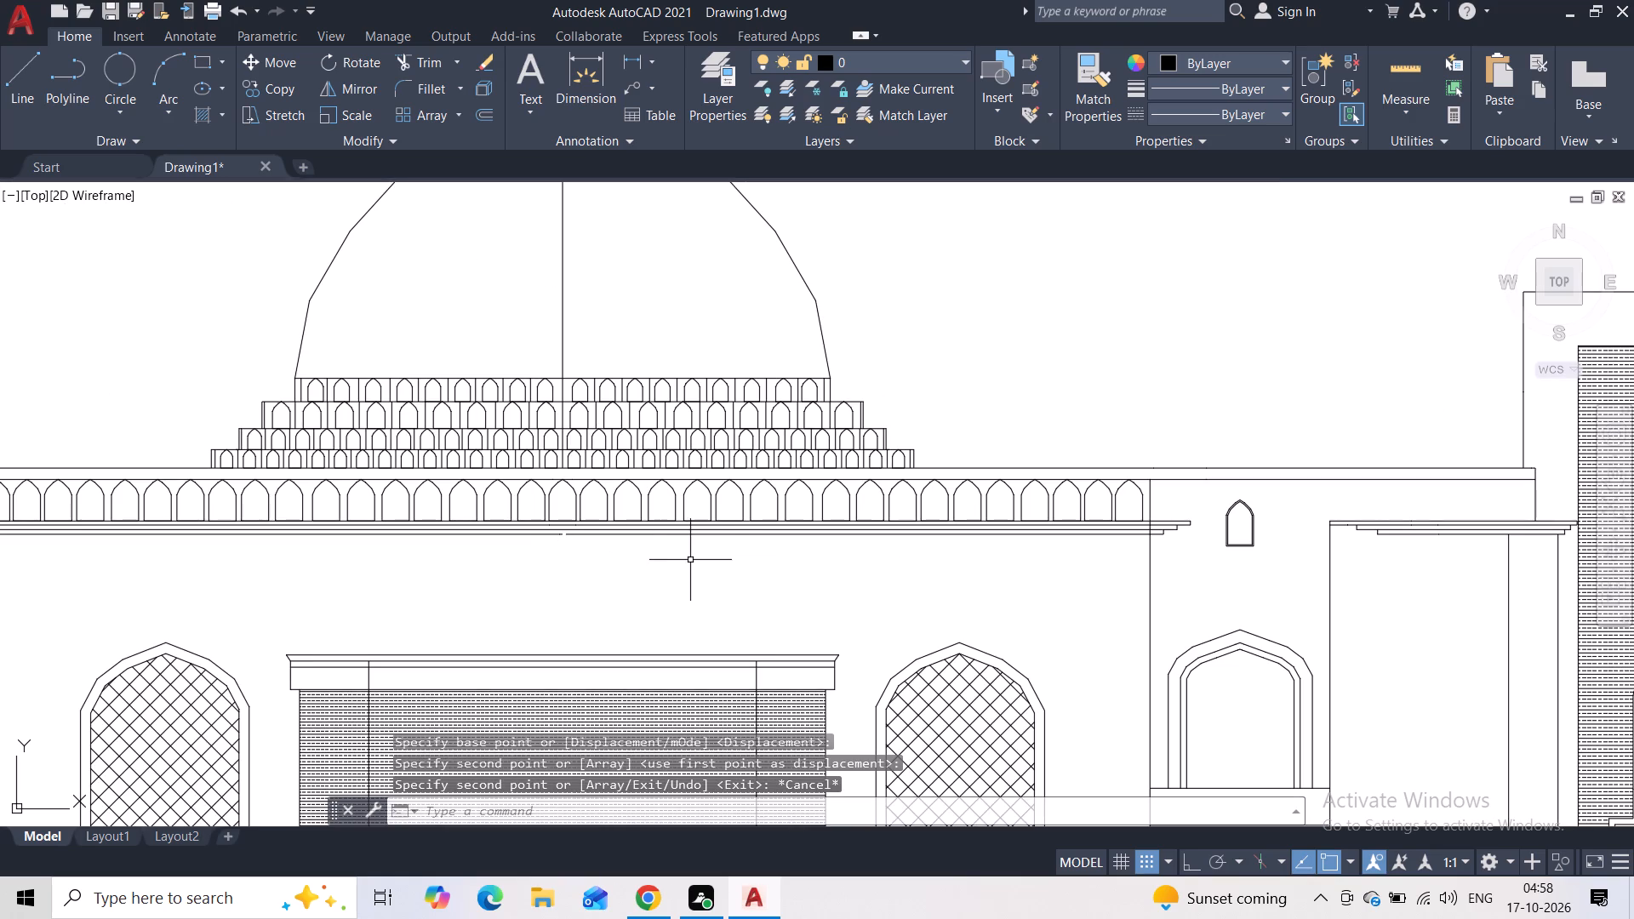
Draw a short line closing the gap in the cornice's lowest line at the elevation's centre axis.
{"action": "scroll", "coordinate": [563, 532], "scroll_direction": "up", "scroll_amount": 4}
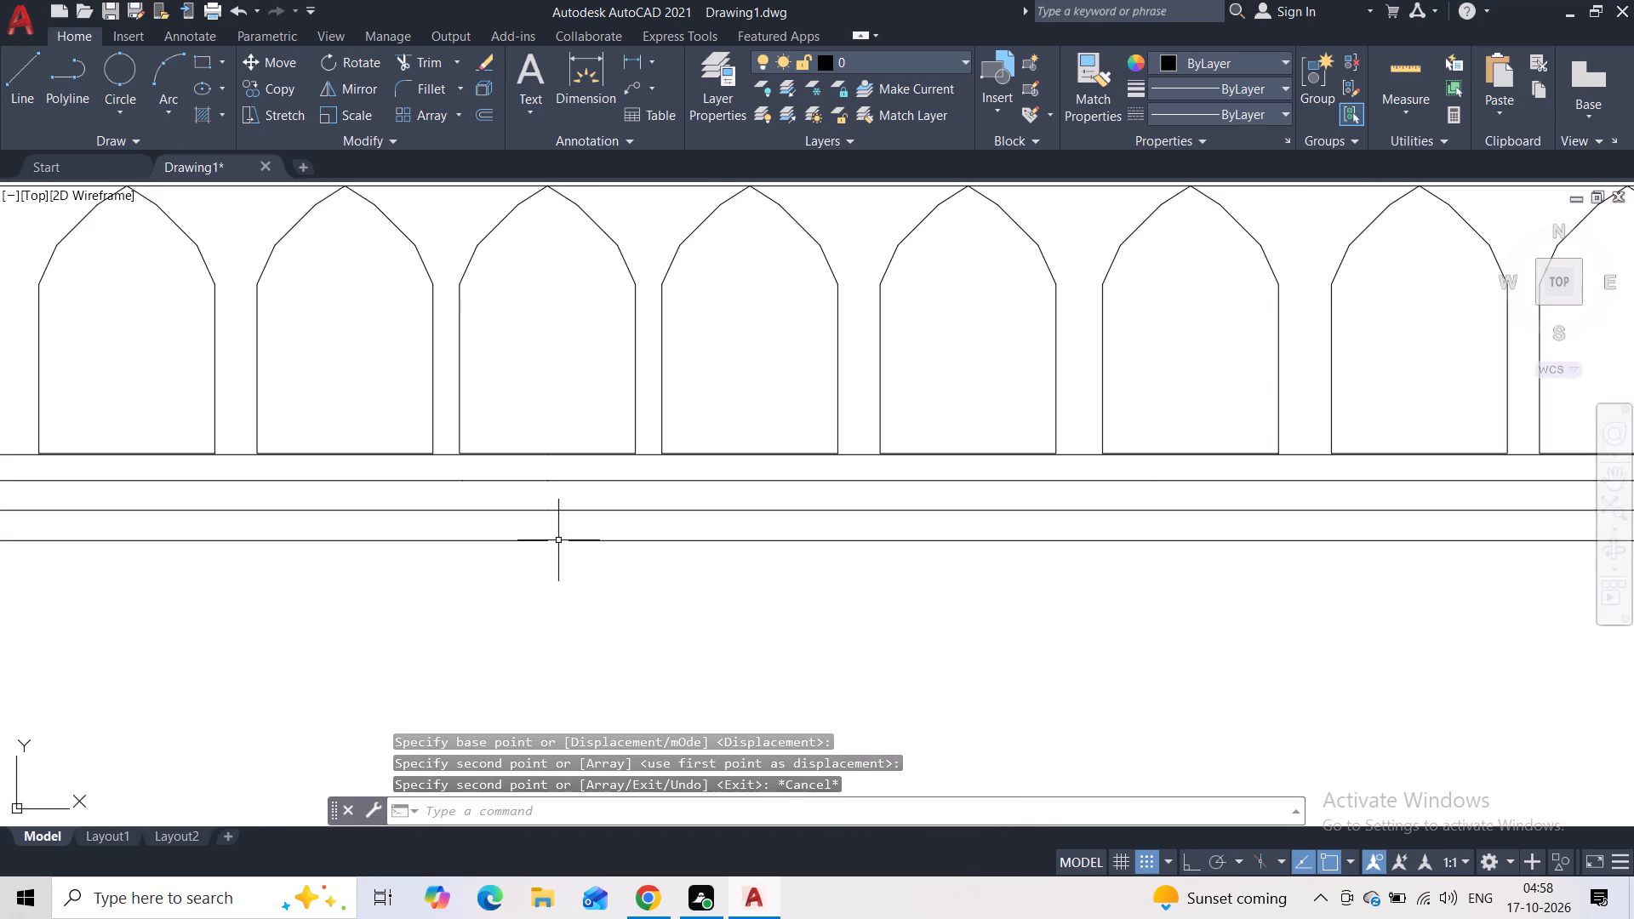
{"action": "scroll", "coordinate": [557, 540], "scroll_direction": "up", "scroll_amount": 2}
{"action": "left_click", "coordinate": [20, 86]}
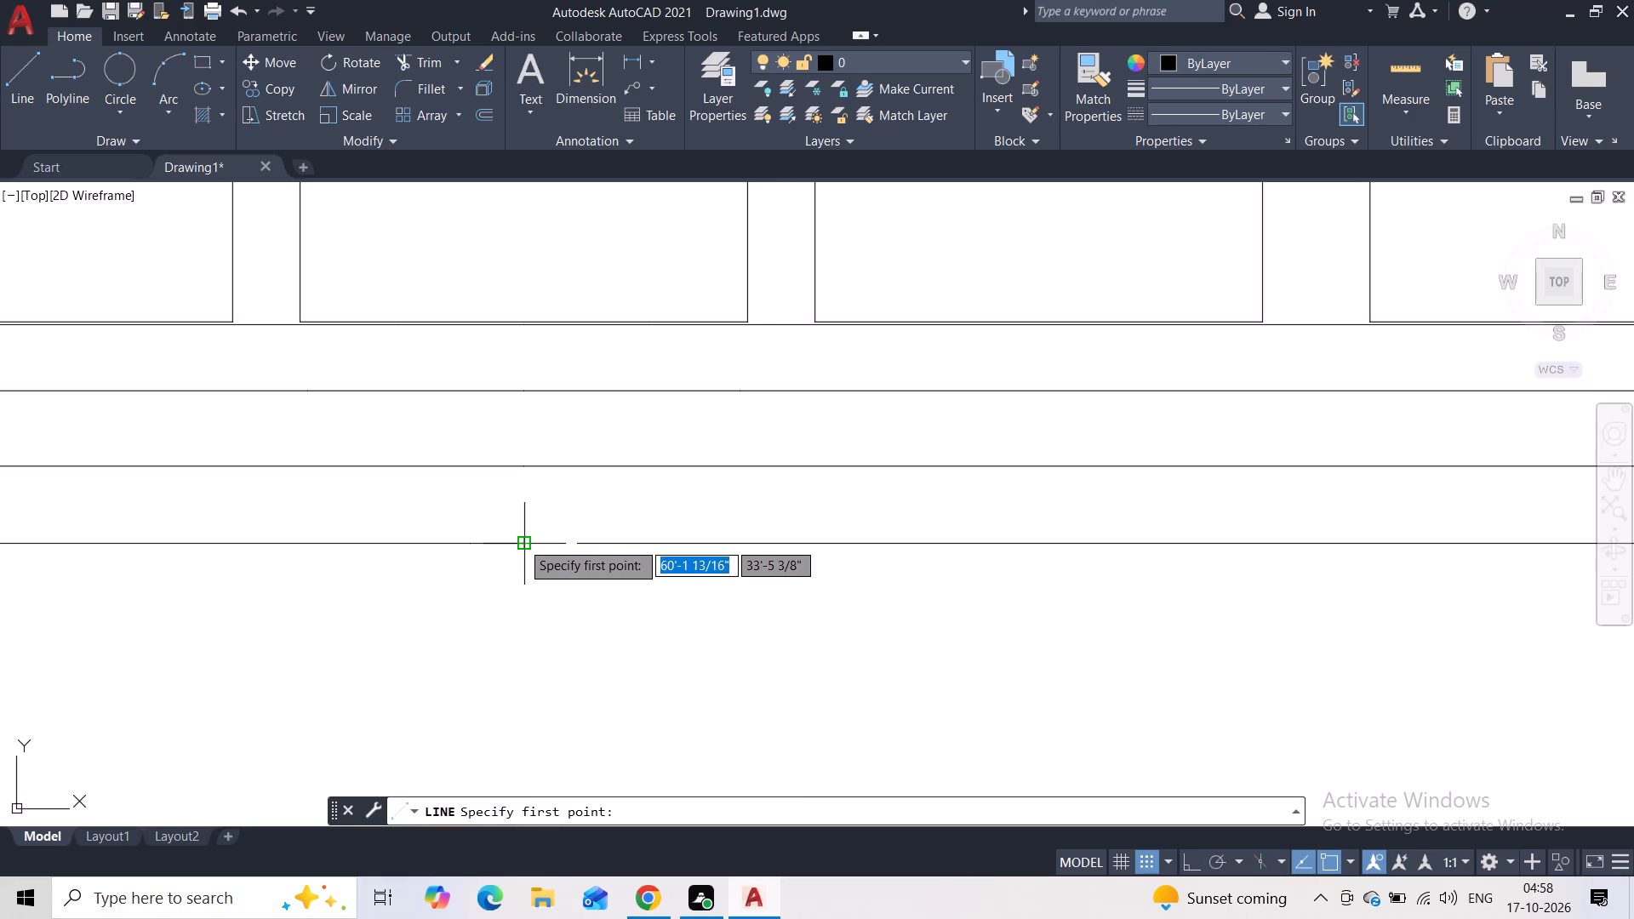
{"action": "left_click", "coordinate": [521, 541]}
{"action": "left_click", "coordinate": [576, 543]}
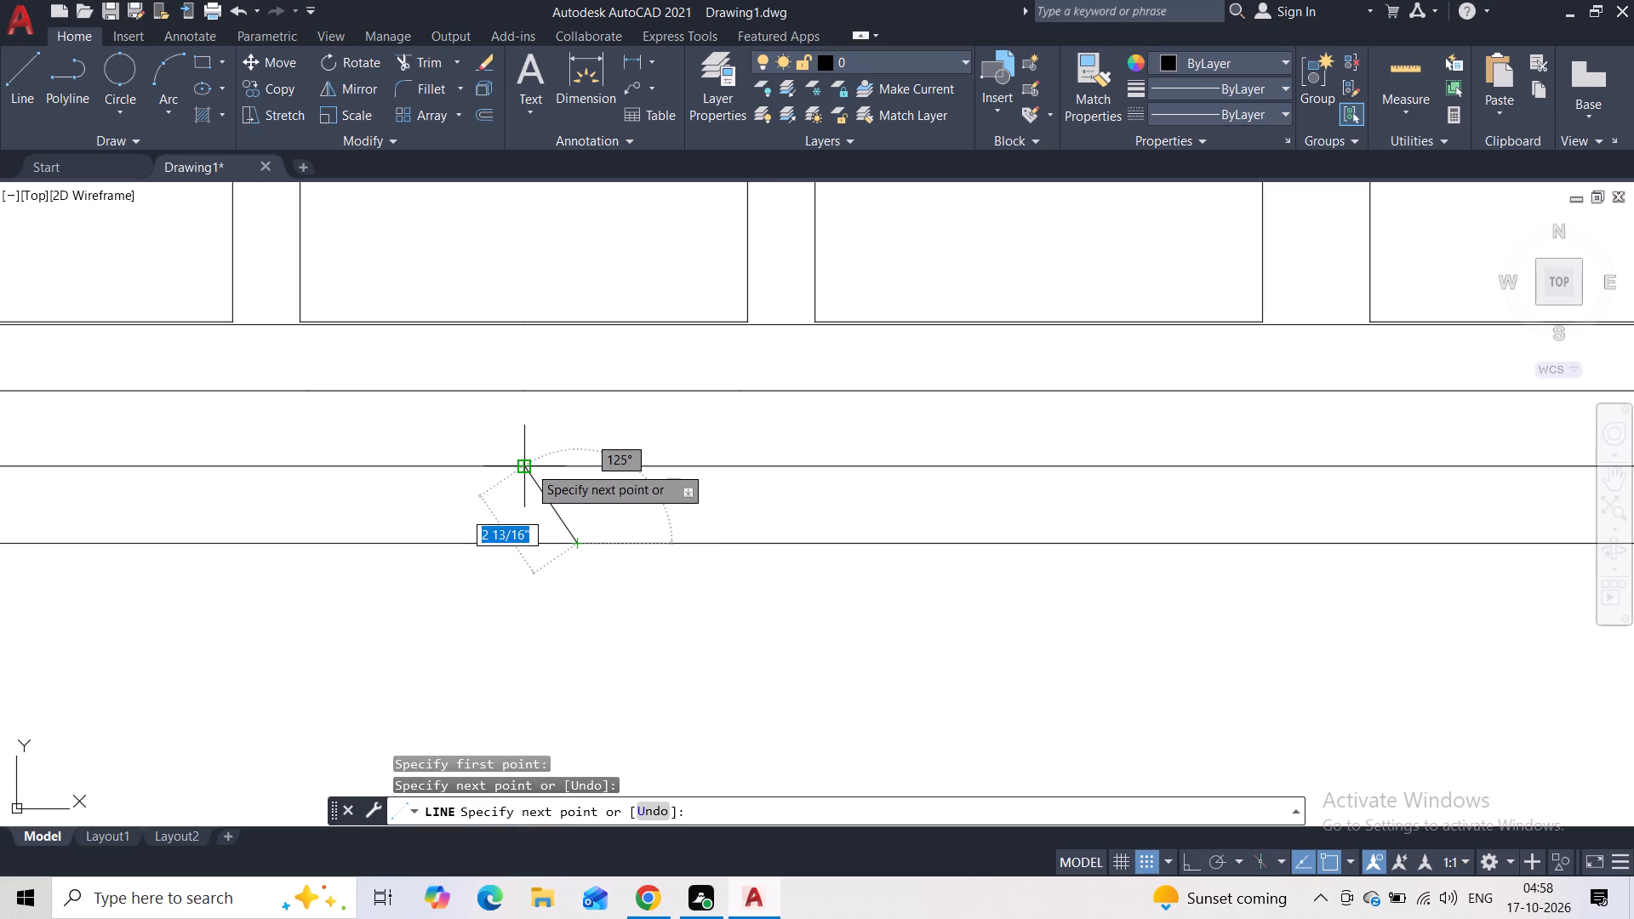
{"action": "key", "text": "Escape"}
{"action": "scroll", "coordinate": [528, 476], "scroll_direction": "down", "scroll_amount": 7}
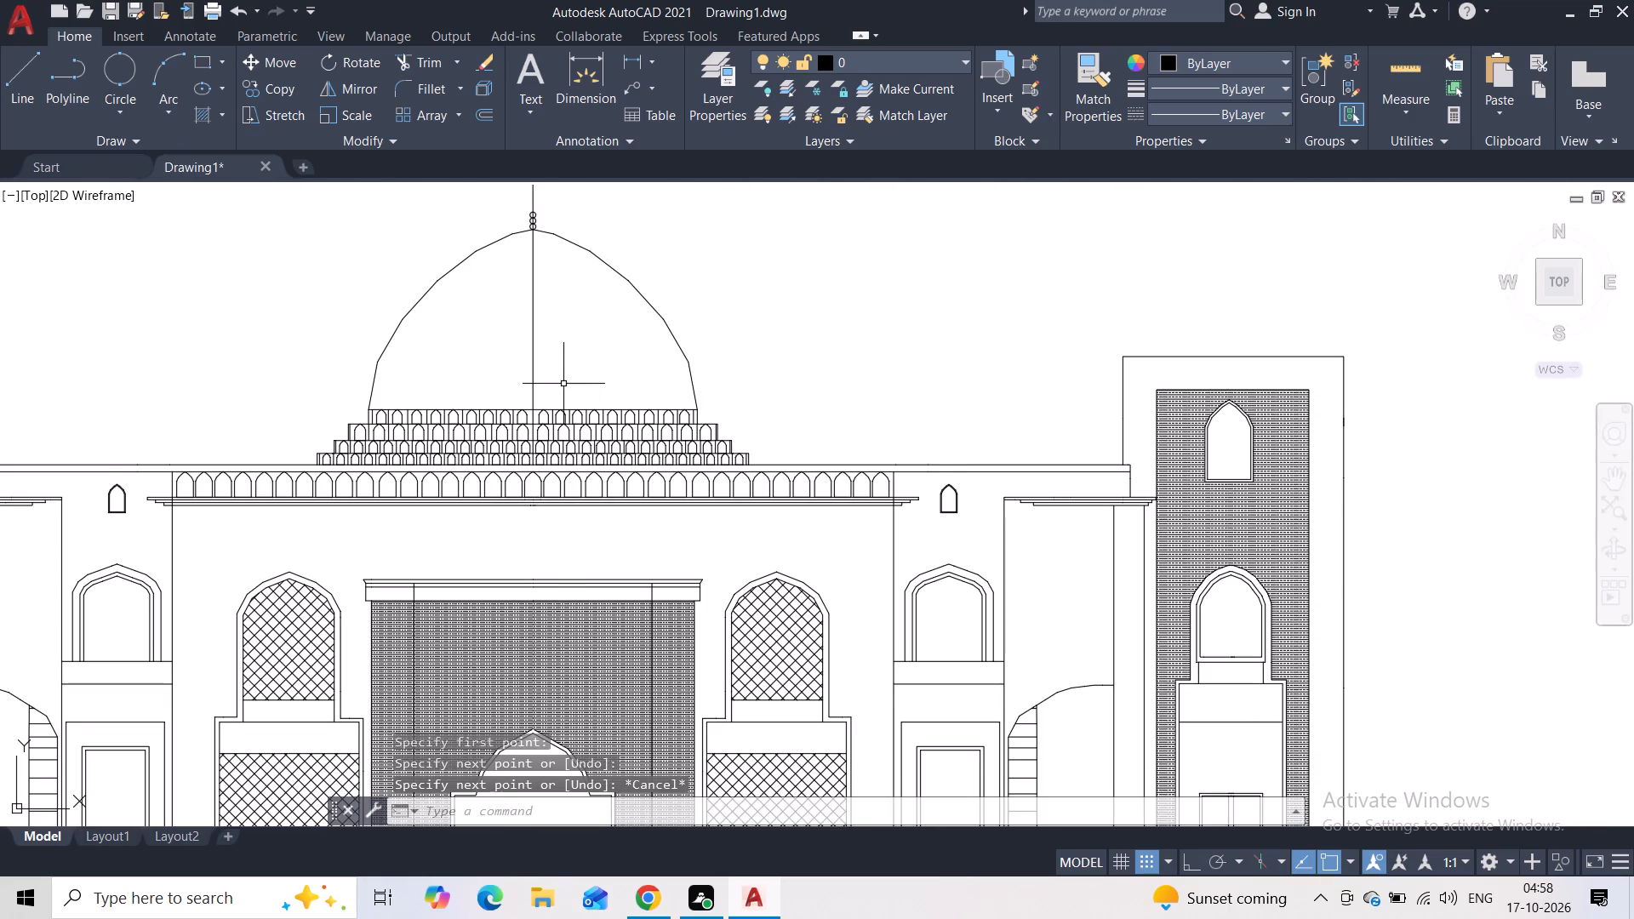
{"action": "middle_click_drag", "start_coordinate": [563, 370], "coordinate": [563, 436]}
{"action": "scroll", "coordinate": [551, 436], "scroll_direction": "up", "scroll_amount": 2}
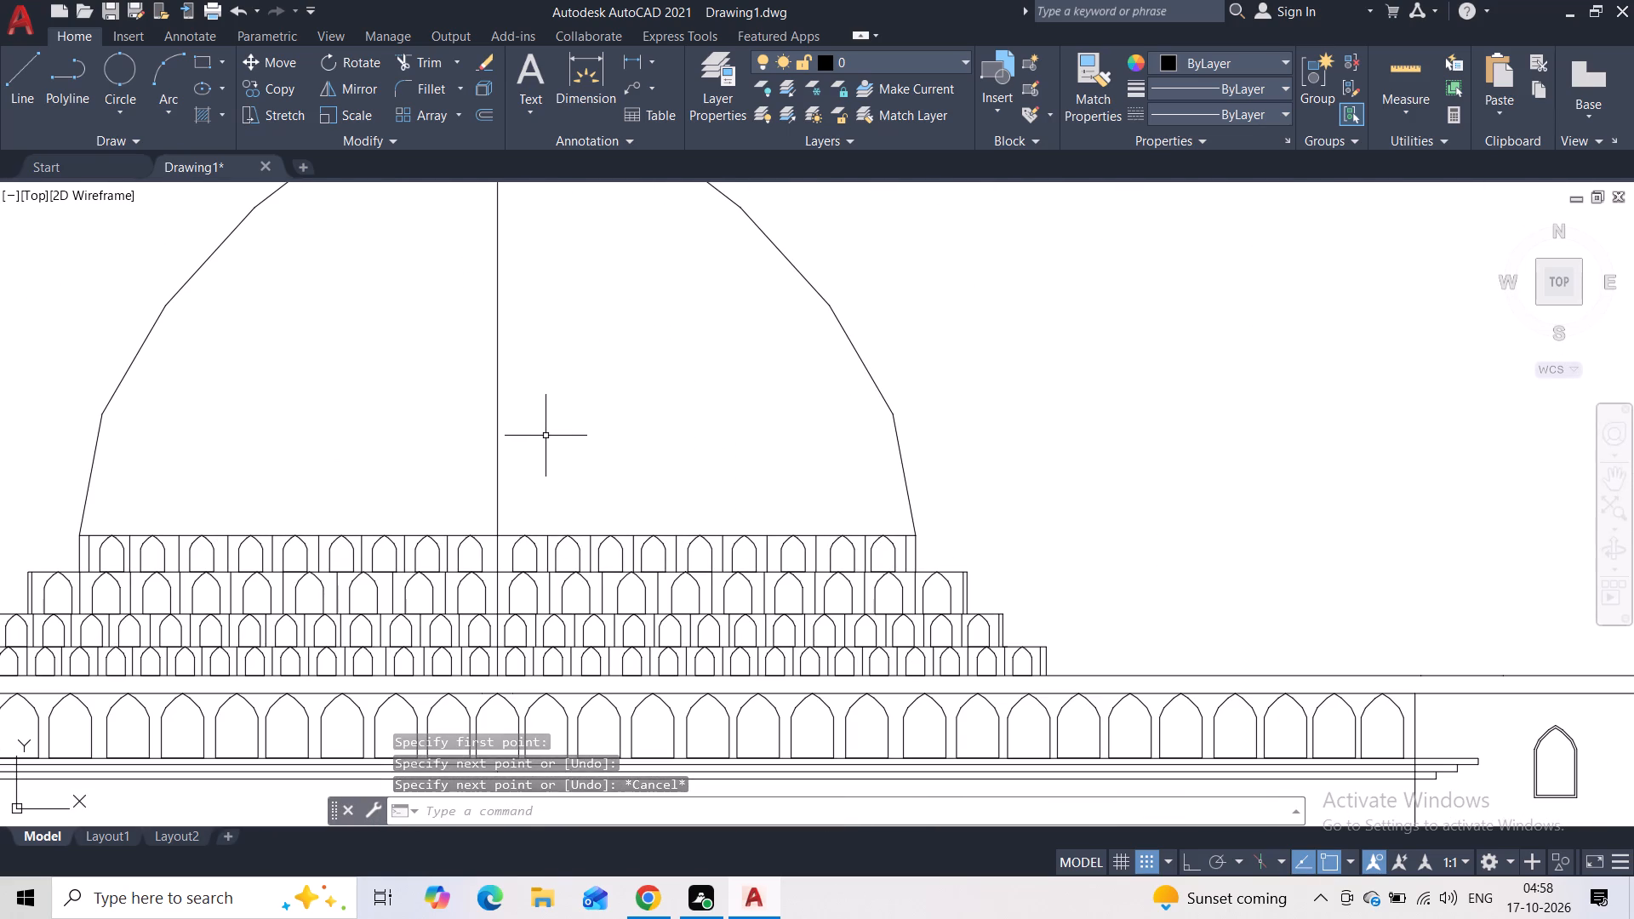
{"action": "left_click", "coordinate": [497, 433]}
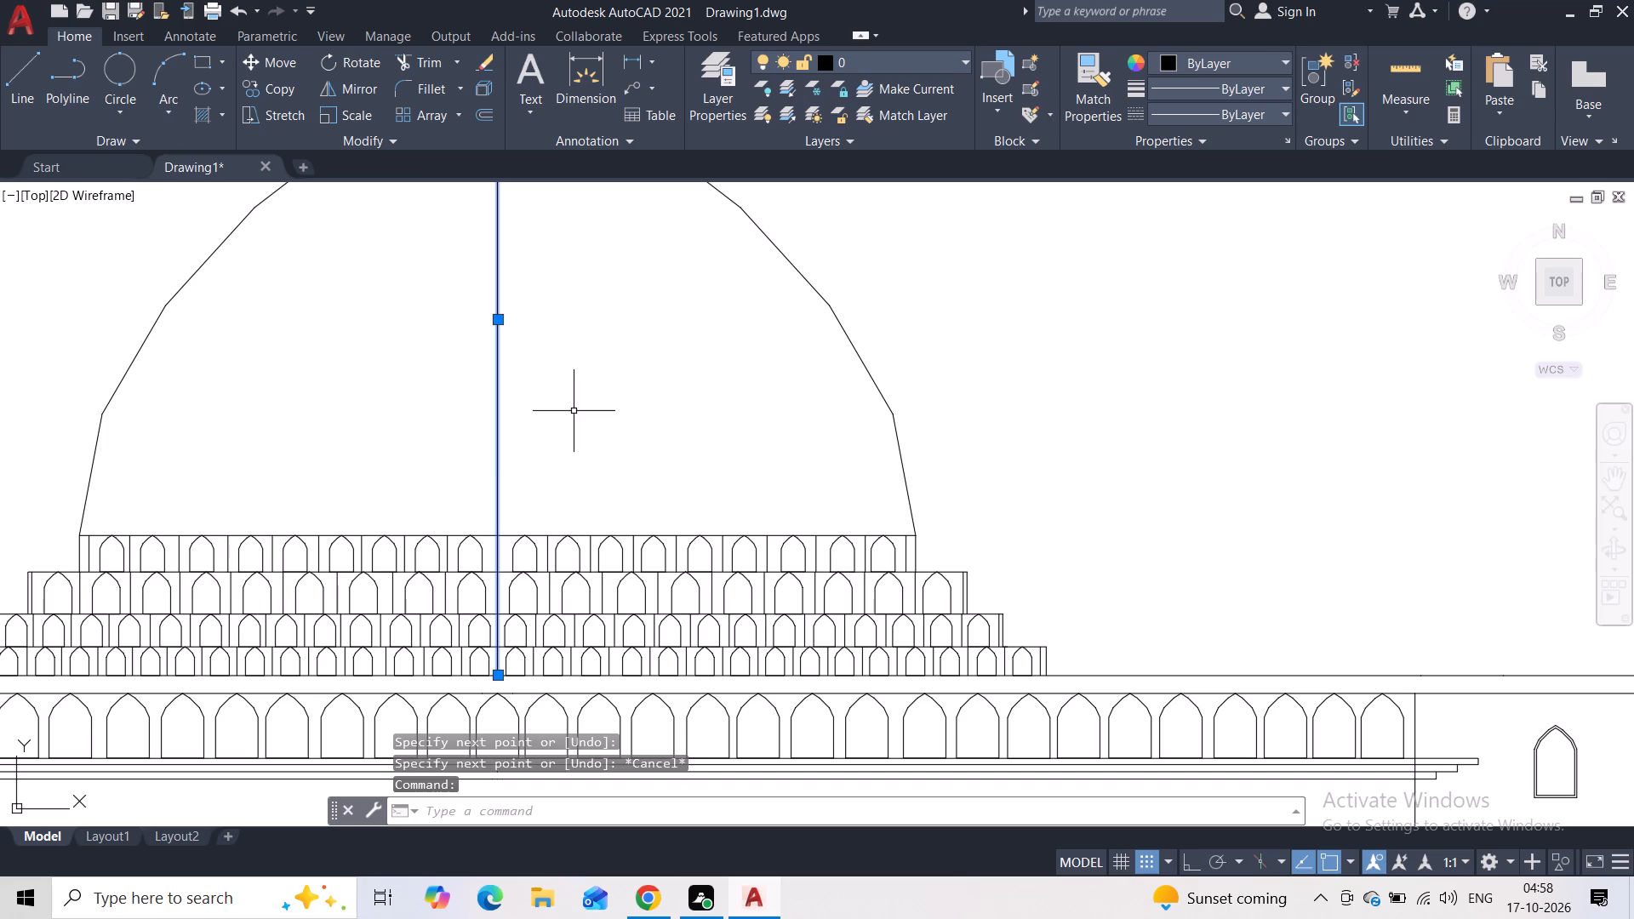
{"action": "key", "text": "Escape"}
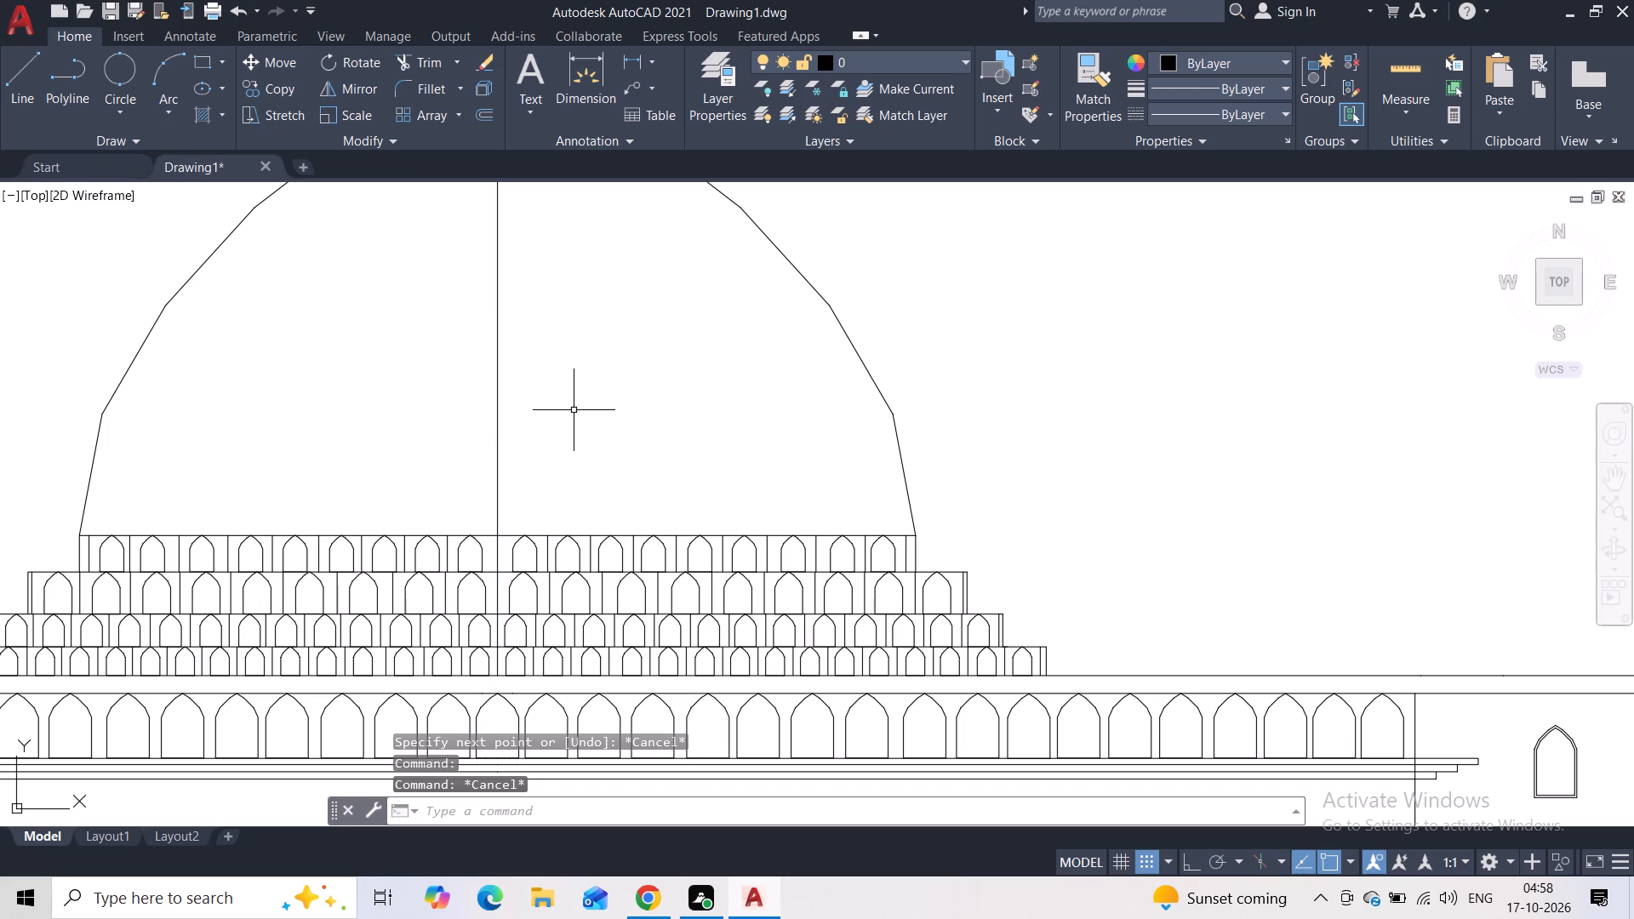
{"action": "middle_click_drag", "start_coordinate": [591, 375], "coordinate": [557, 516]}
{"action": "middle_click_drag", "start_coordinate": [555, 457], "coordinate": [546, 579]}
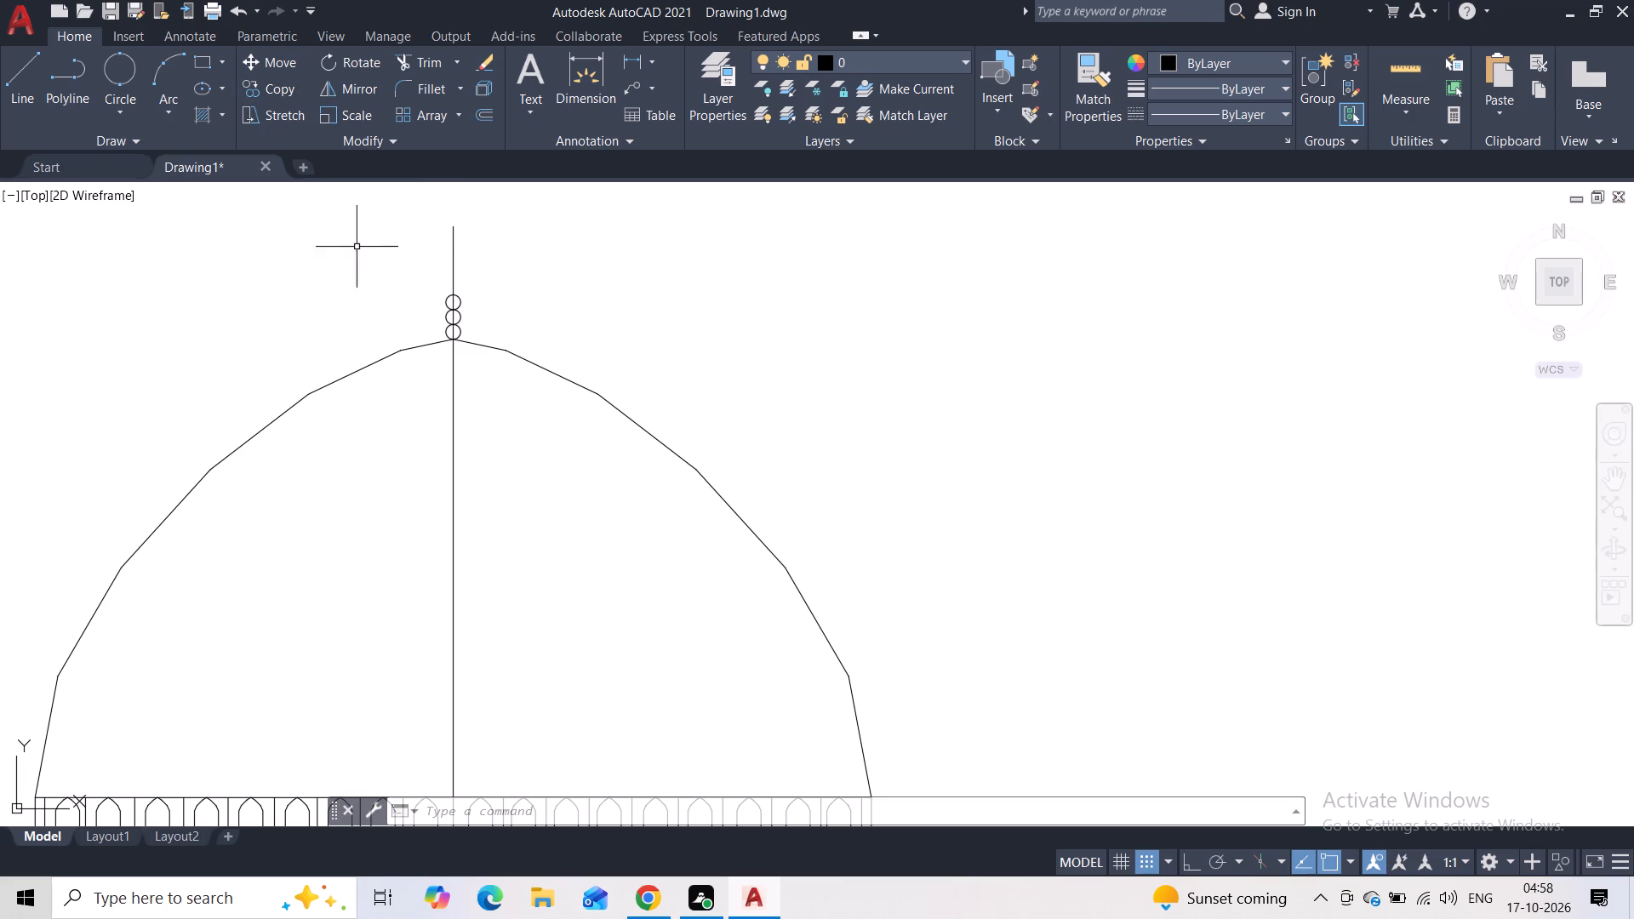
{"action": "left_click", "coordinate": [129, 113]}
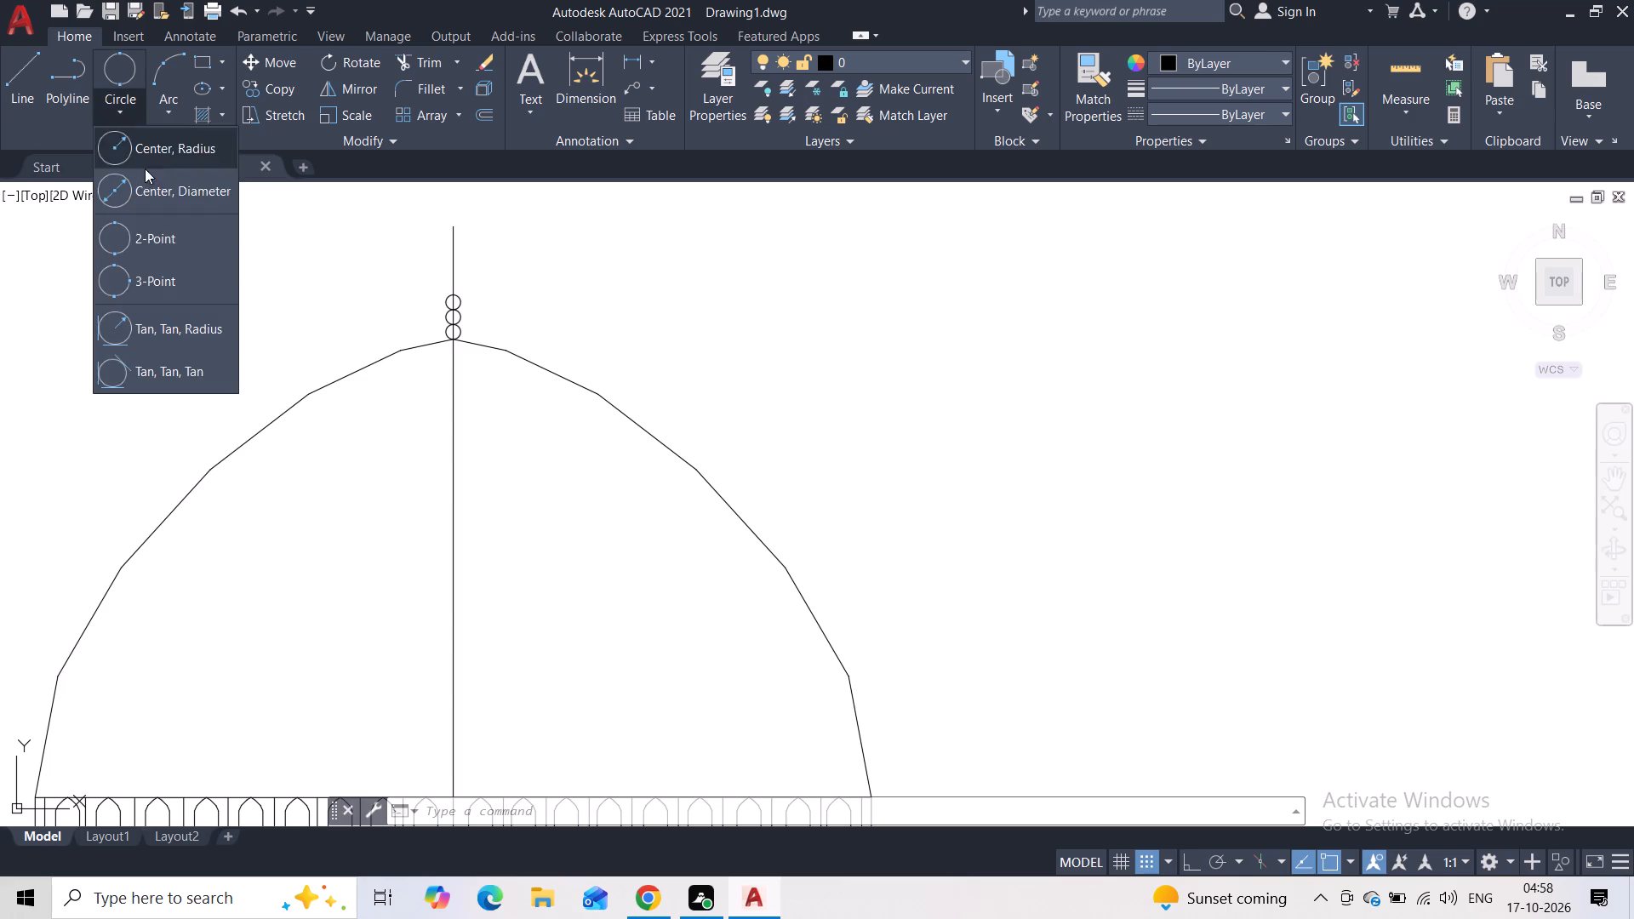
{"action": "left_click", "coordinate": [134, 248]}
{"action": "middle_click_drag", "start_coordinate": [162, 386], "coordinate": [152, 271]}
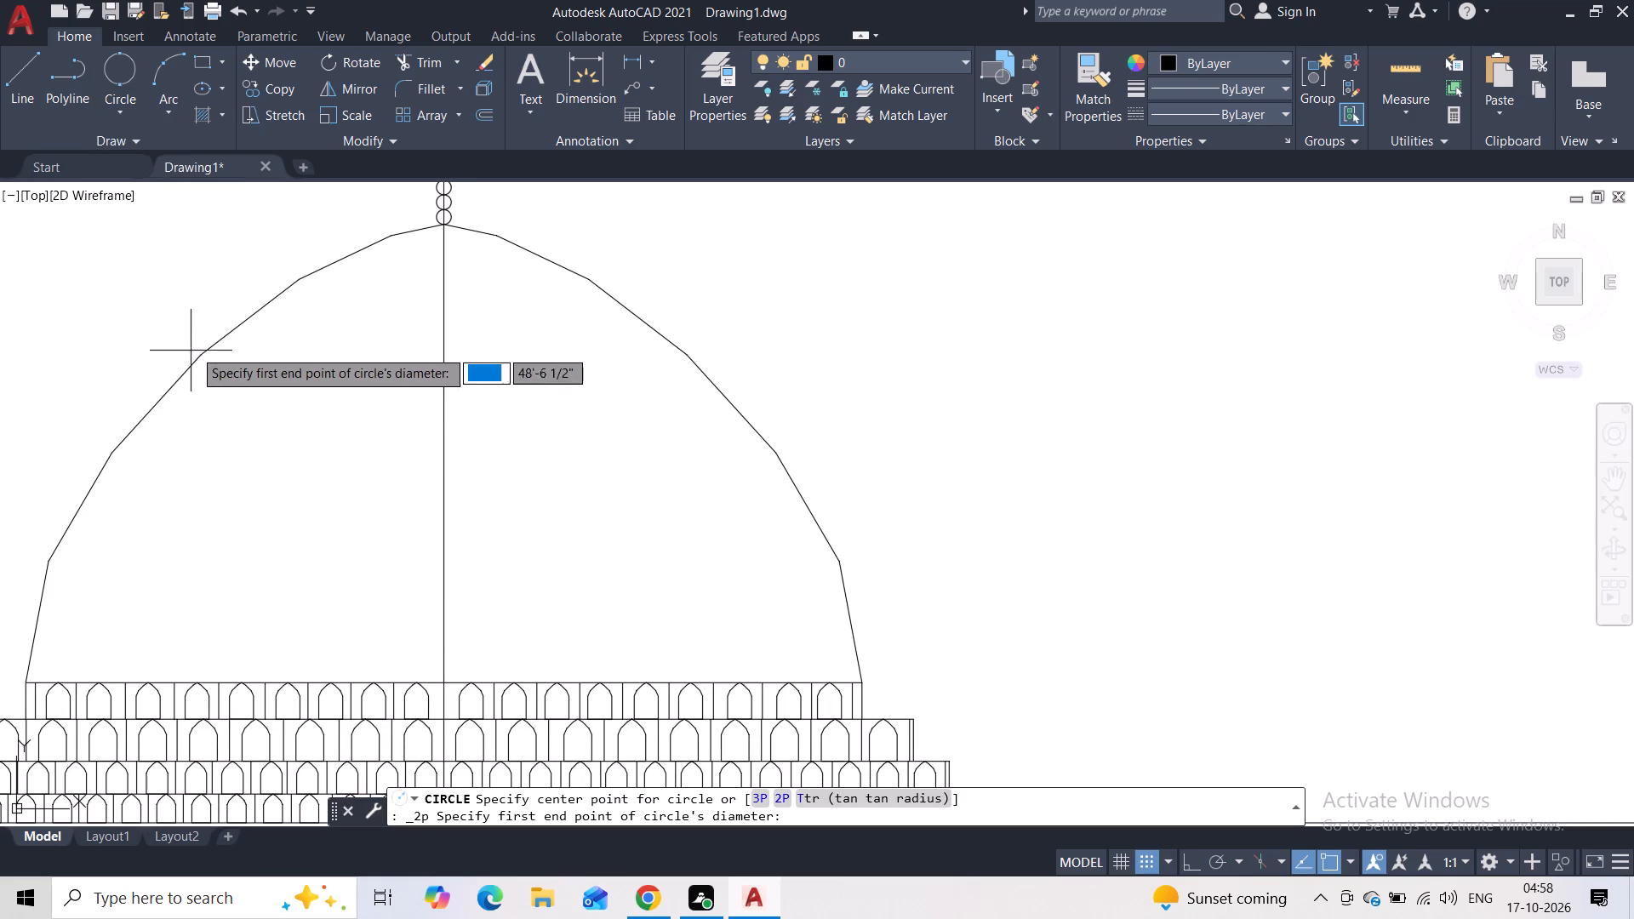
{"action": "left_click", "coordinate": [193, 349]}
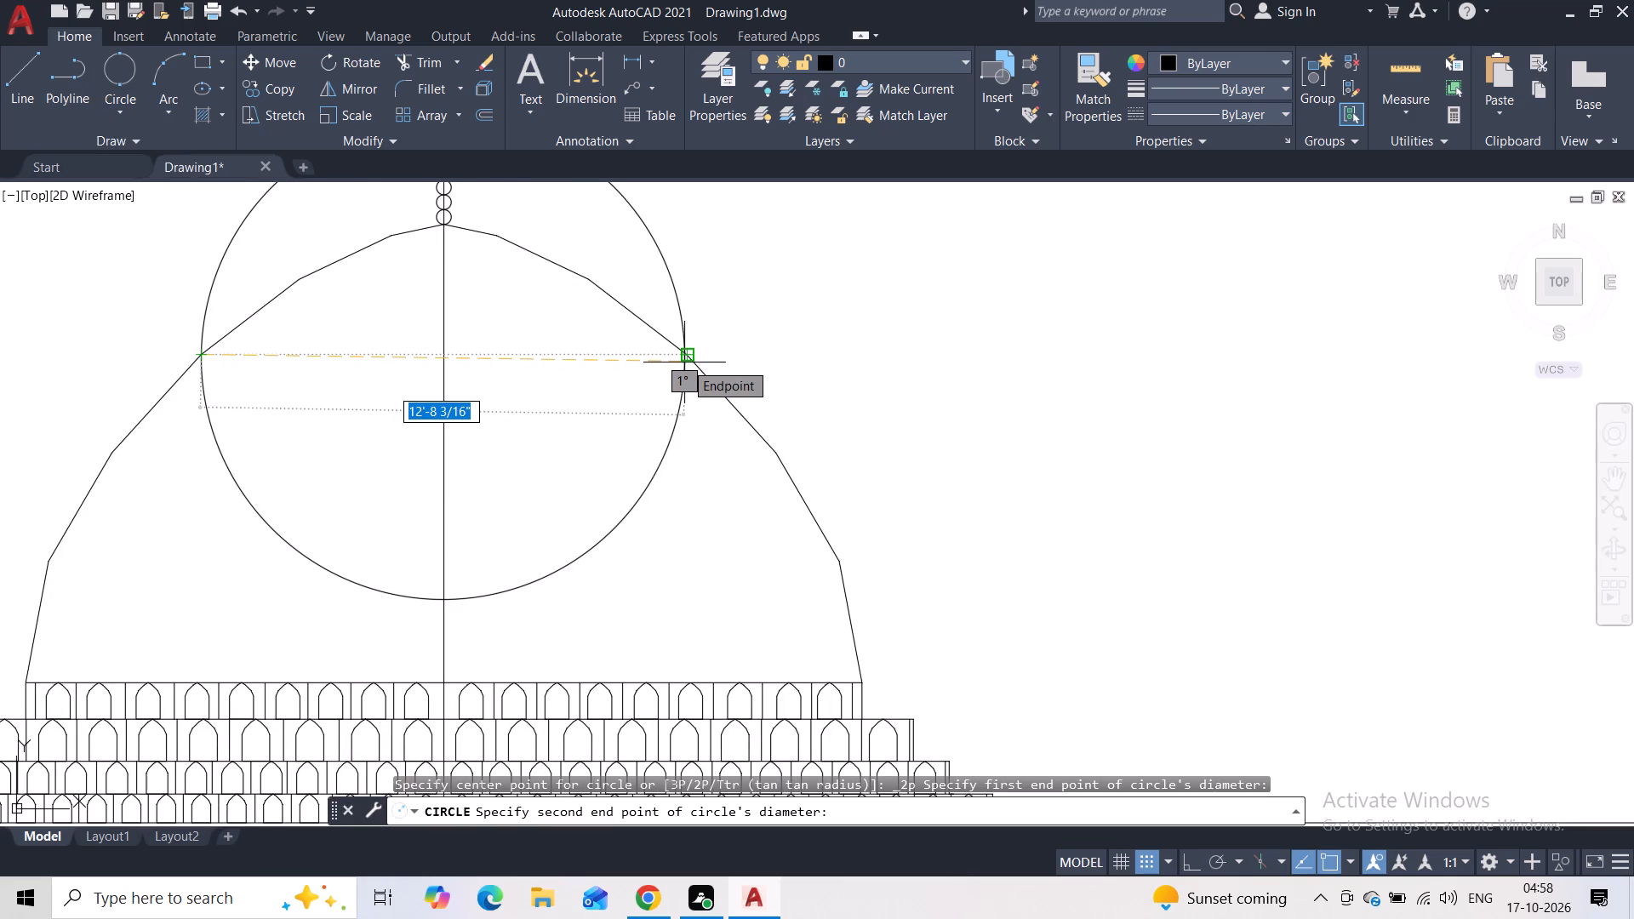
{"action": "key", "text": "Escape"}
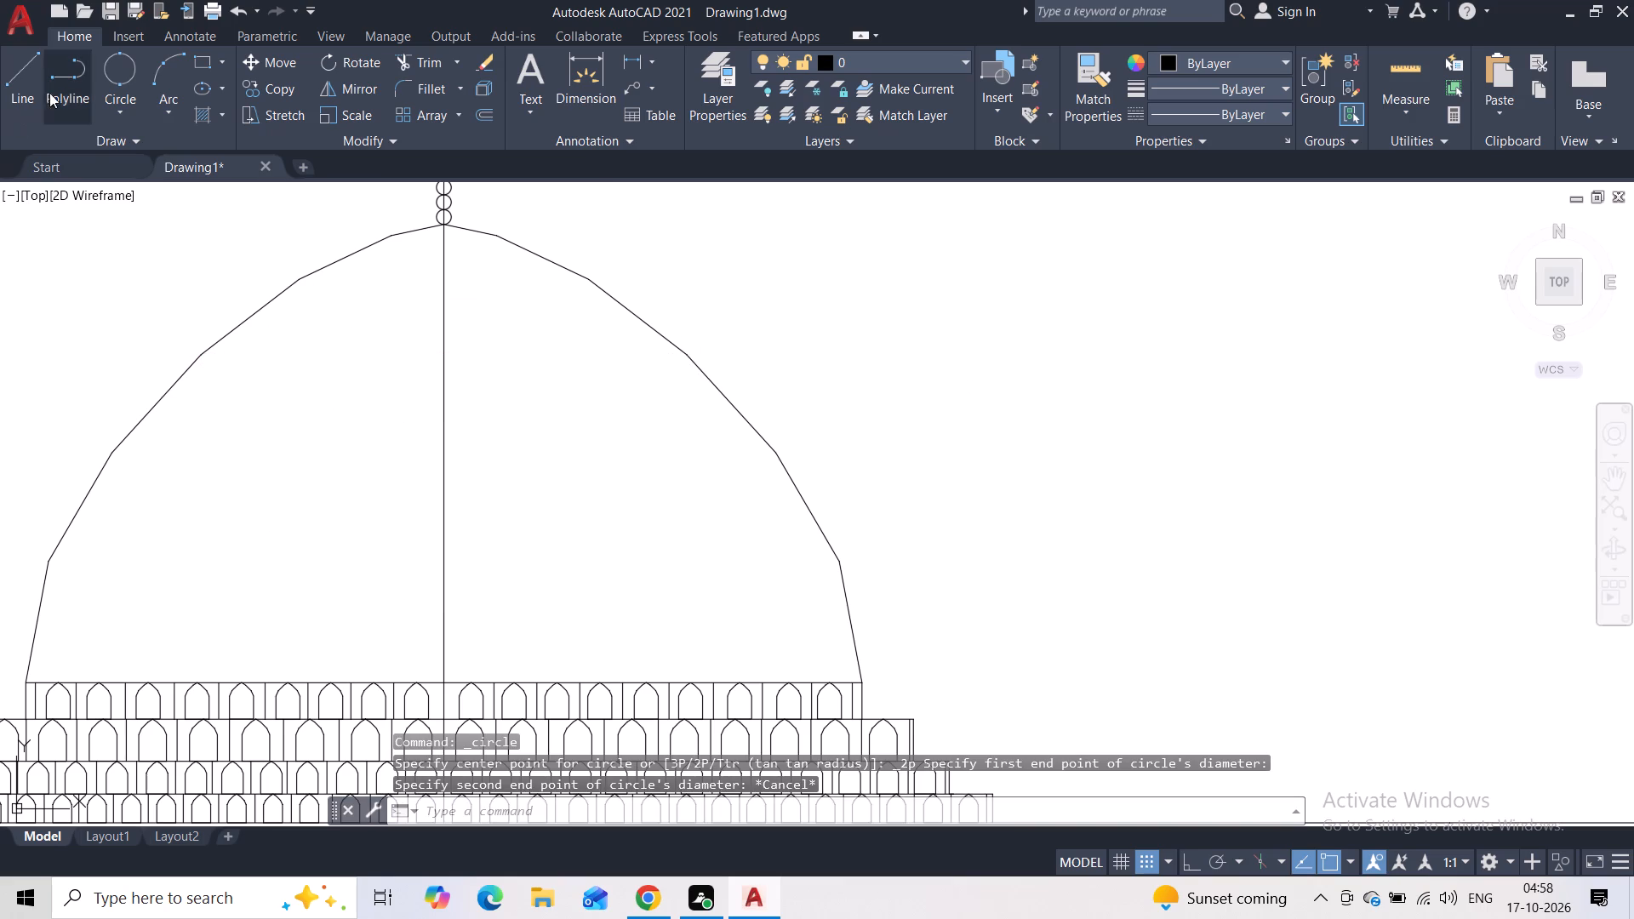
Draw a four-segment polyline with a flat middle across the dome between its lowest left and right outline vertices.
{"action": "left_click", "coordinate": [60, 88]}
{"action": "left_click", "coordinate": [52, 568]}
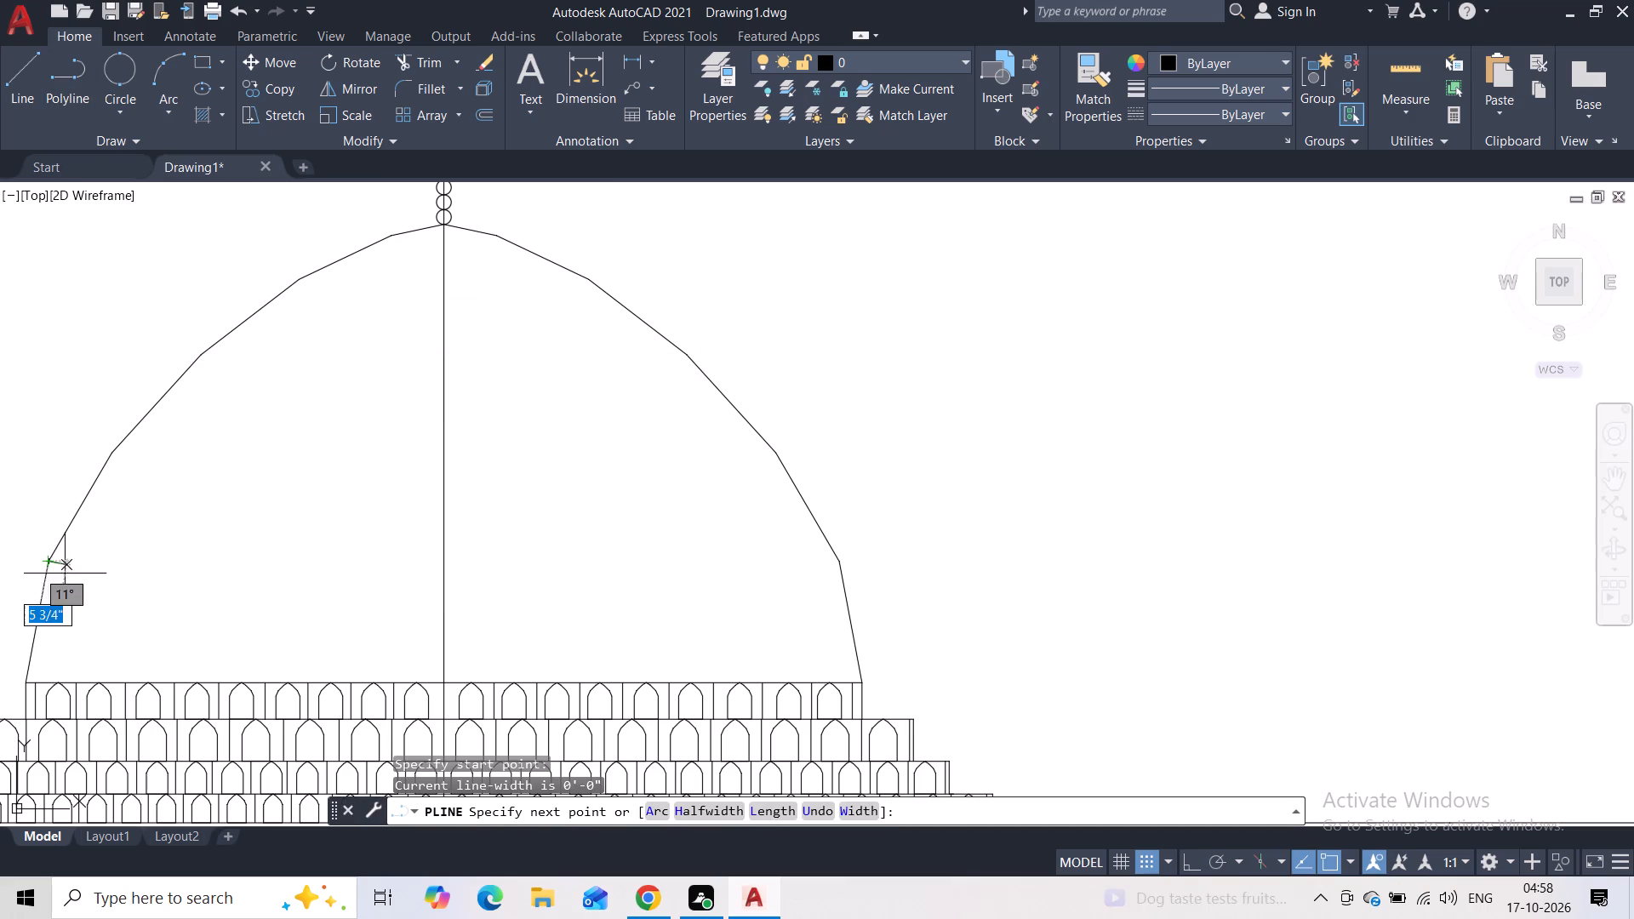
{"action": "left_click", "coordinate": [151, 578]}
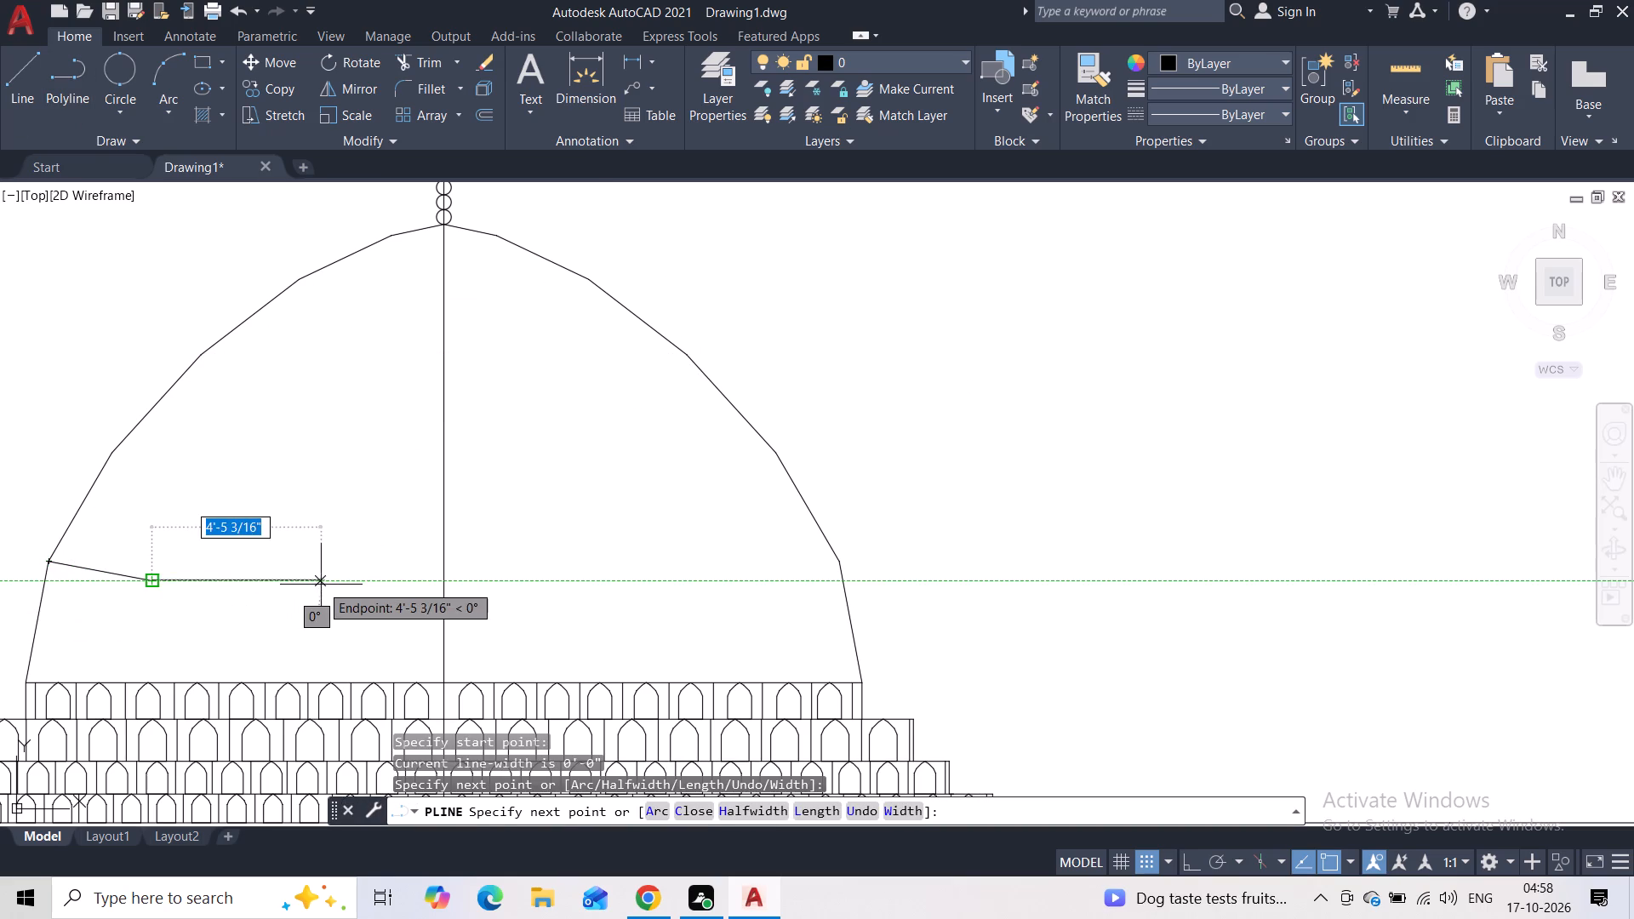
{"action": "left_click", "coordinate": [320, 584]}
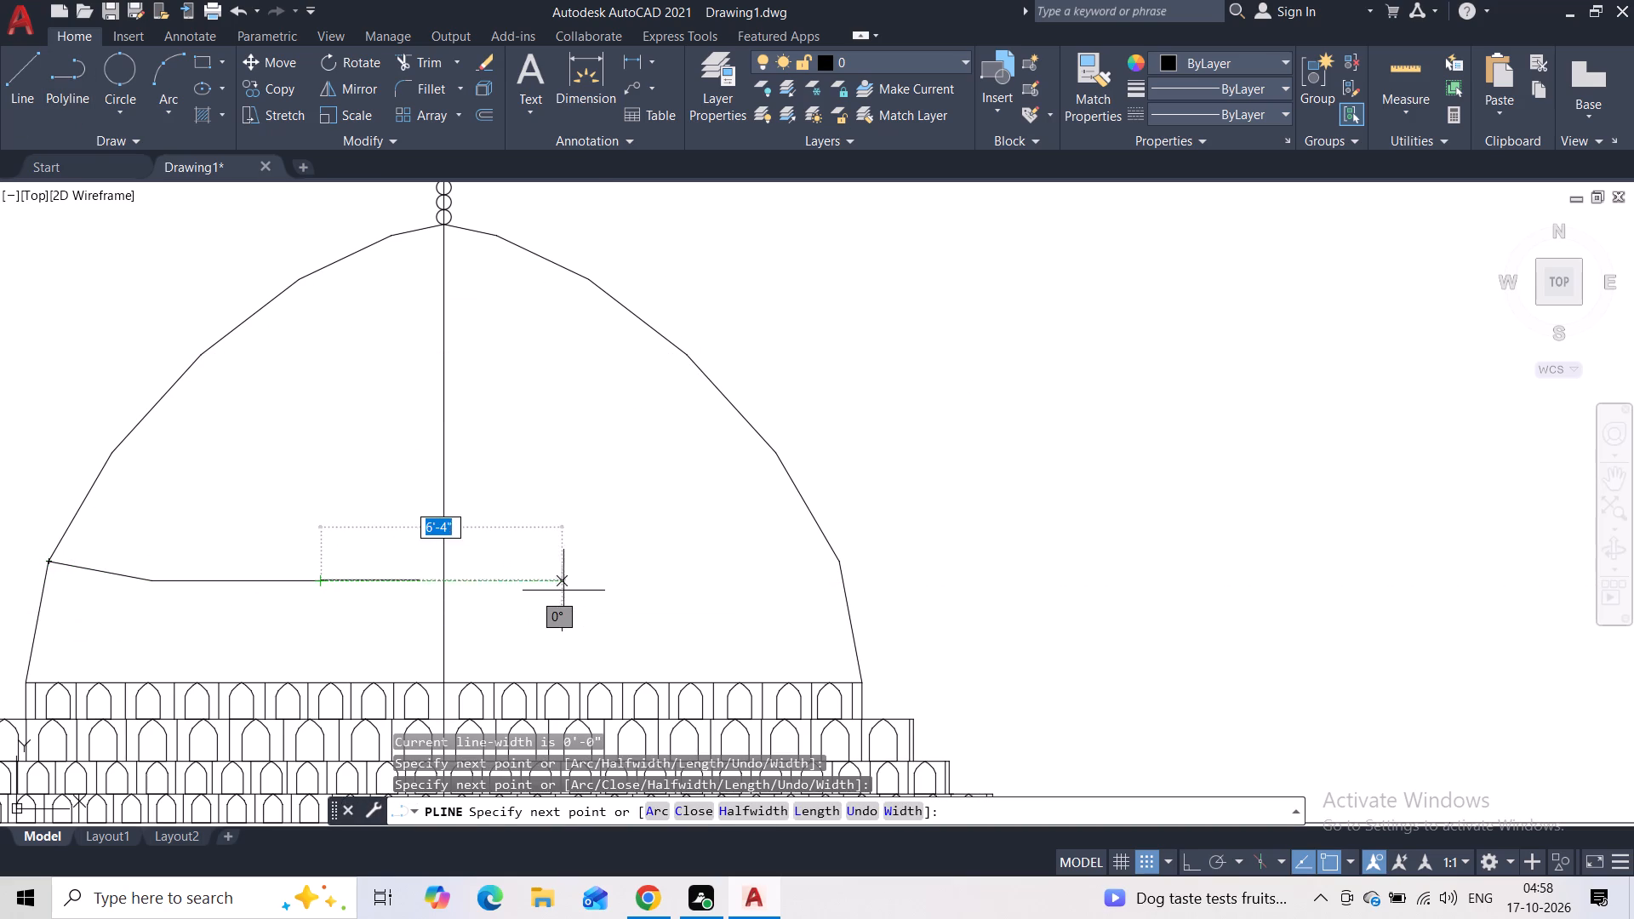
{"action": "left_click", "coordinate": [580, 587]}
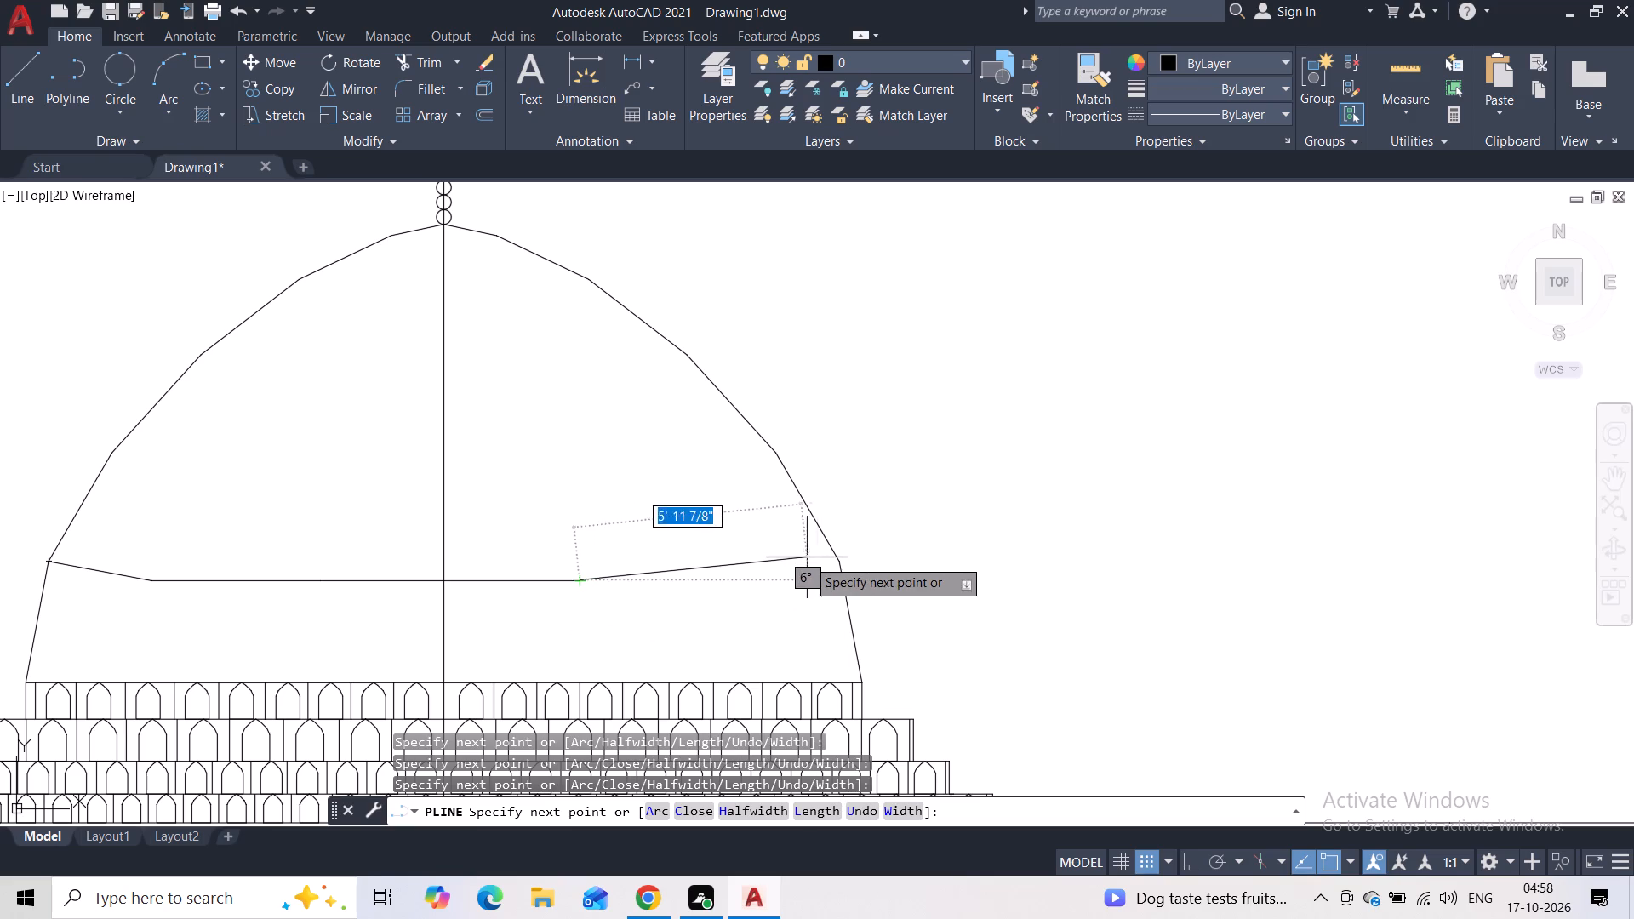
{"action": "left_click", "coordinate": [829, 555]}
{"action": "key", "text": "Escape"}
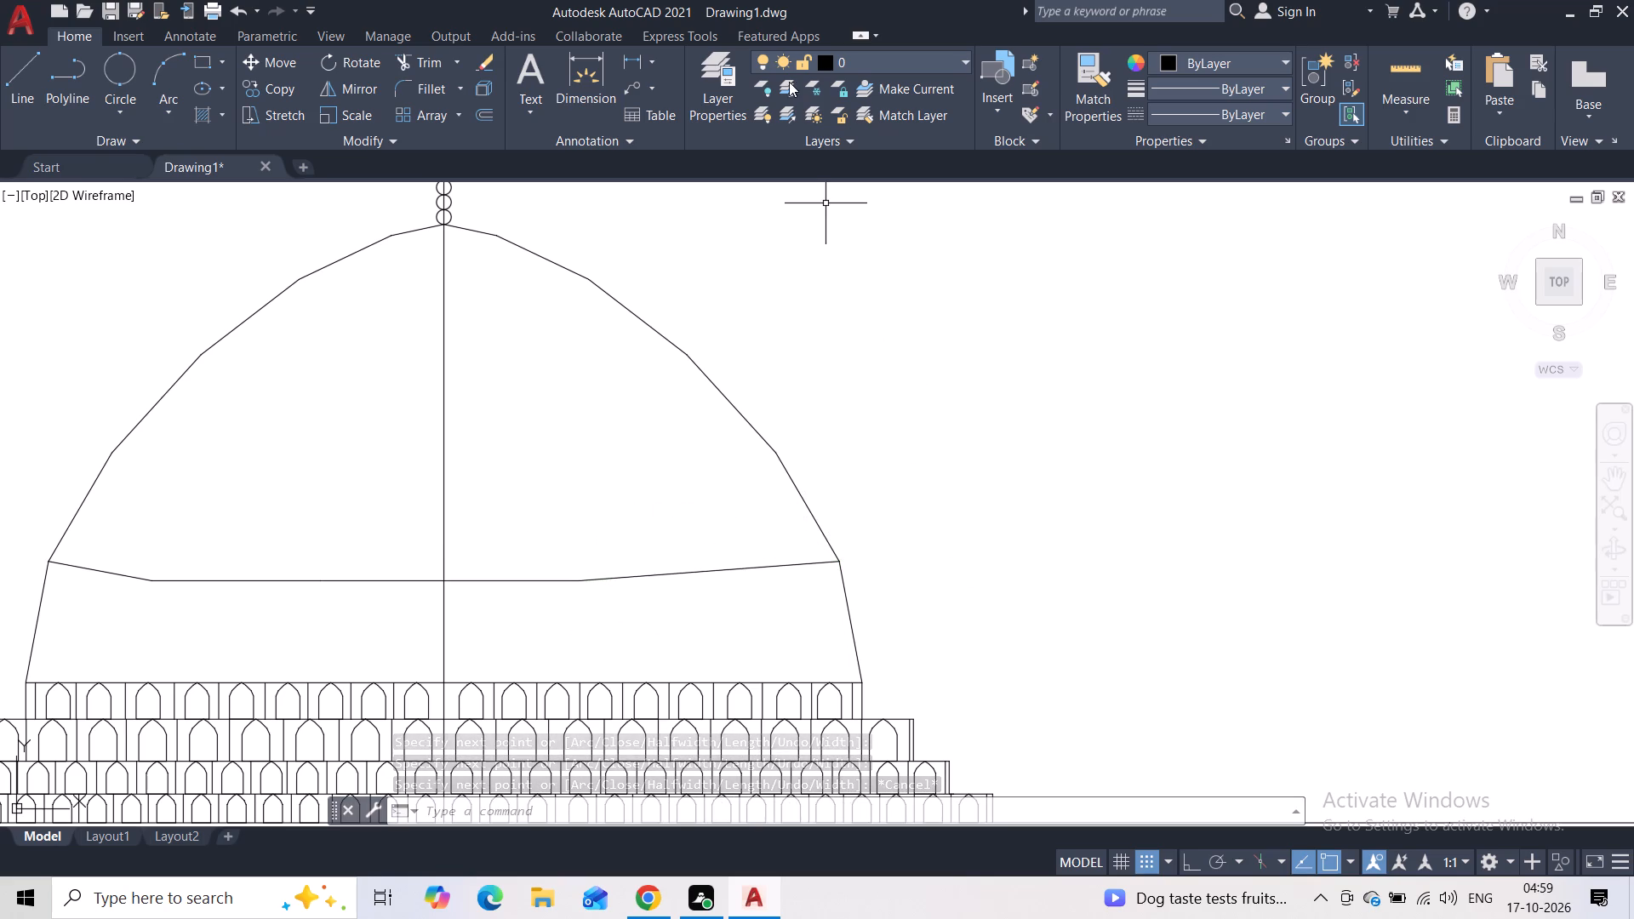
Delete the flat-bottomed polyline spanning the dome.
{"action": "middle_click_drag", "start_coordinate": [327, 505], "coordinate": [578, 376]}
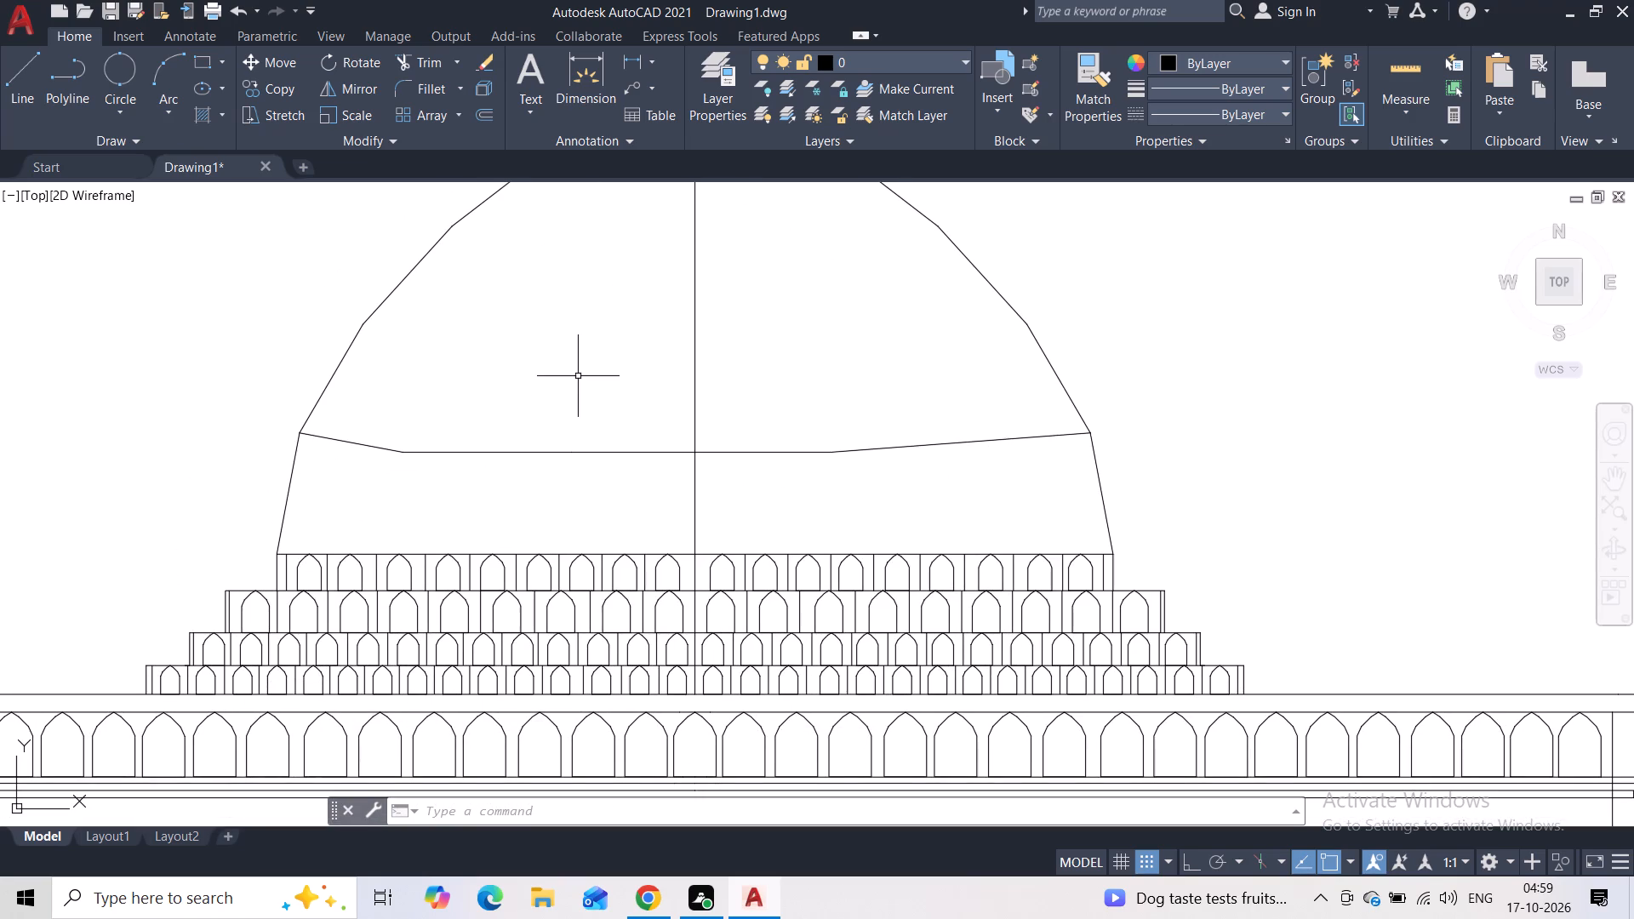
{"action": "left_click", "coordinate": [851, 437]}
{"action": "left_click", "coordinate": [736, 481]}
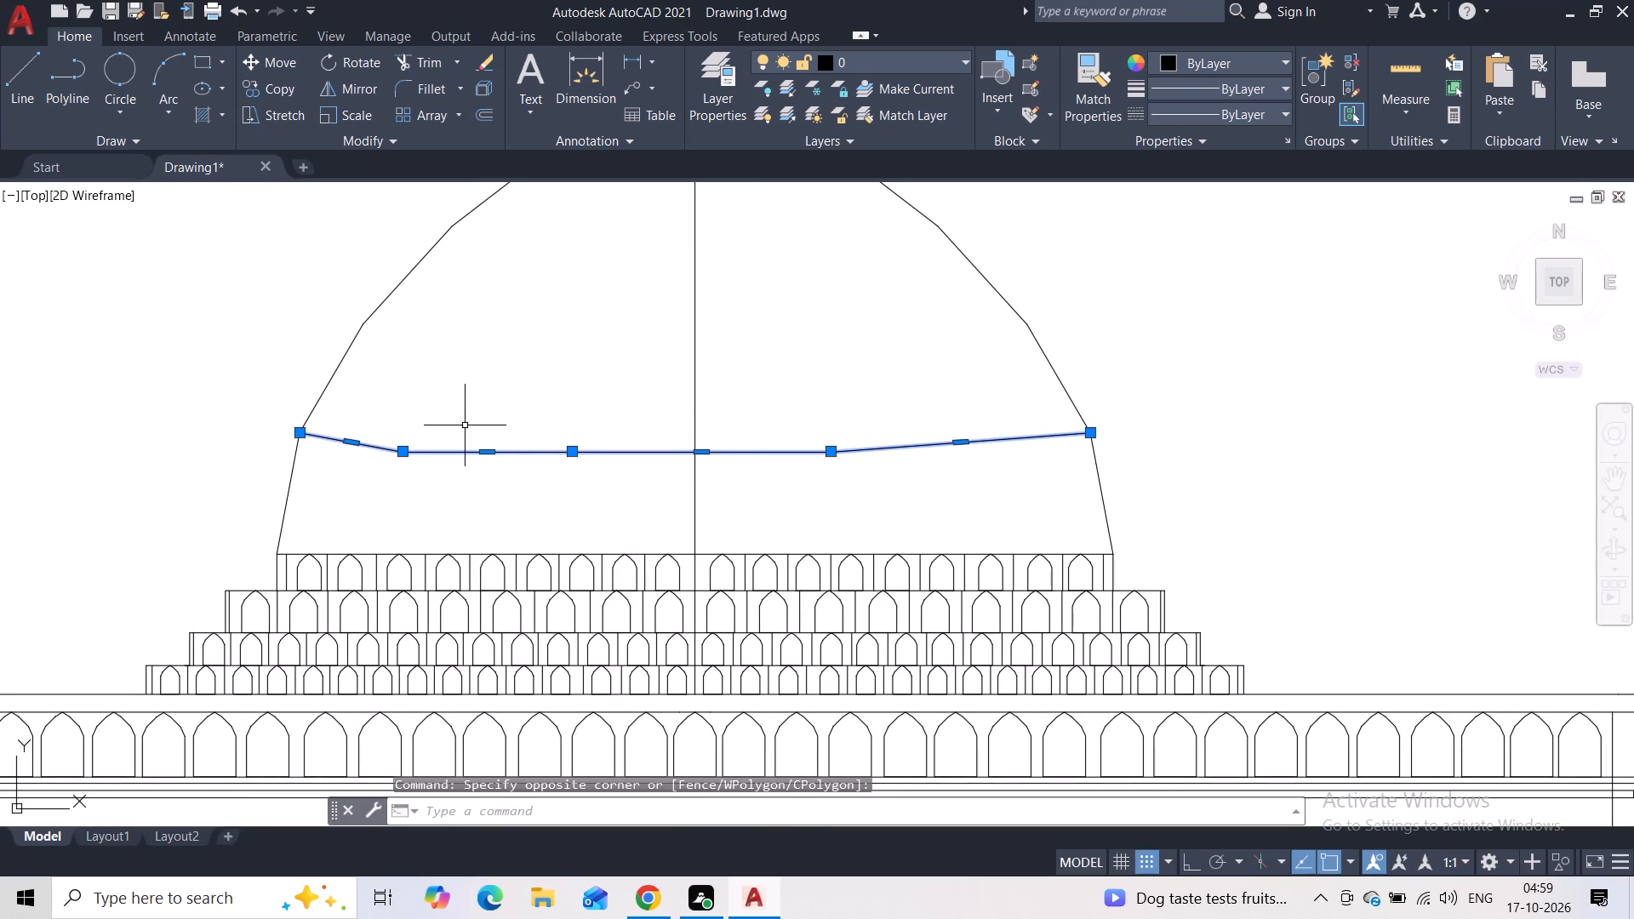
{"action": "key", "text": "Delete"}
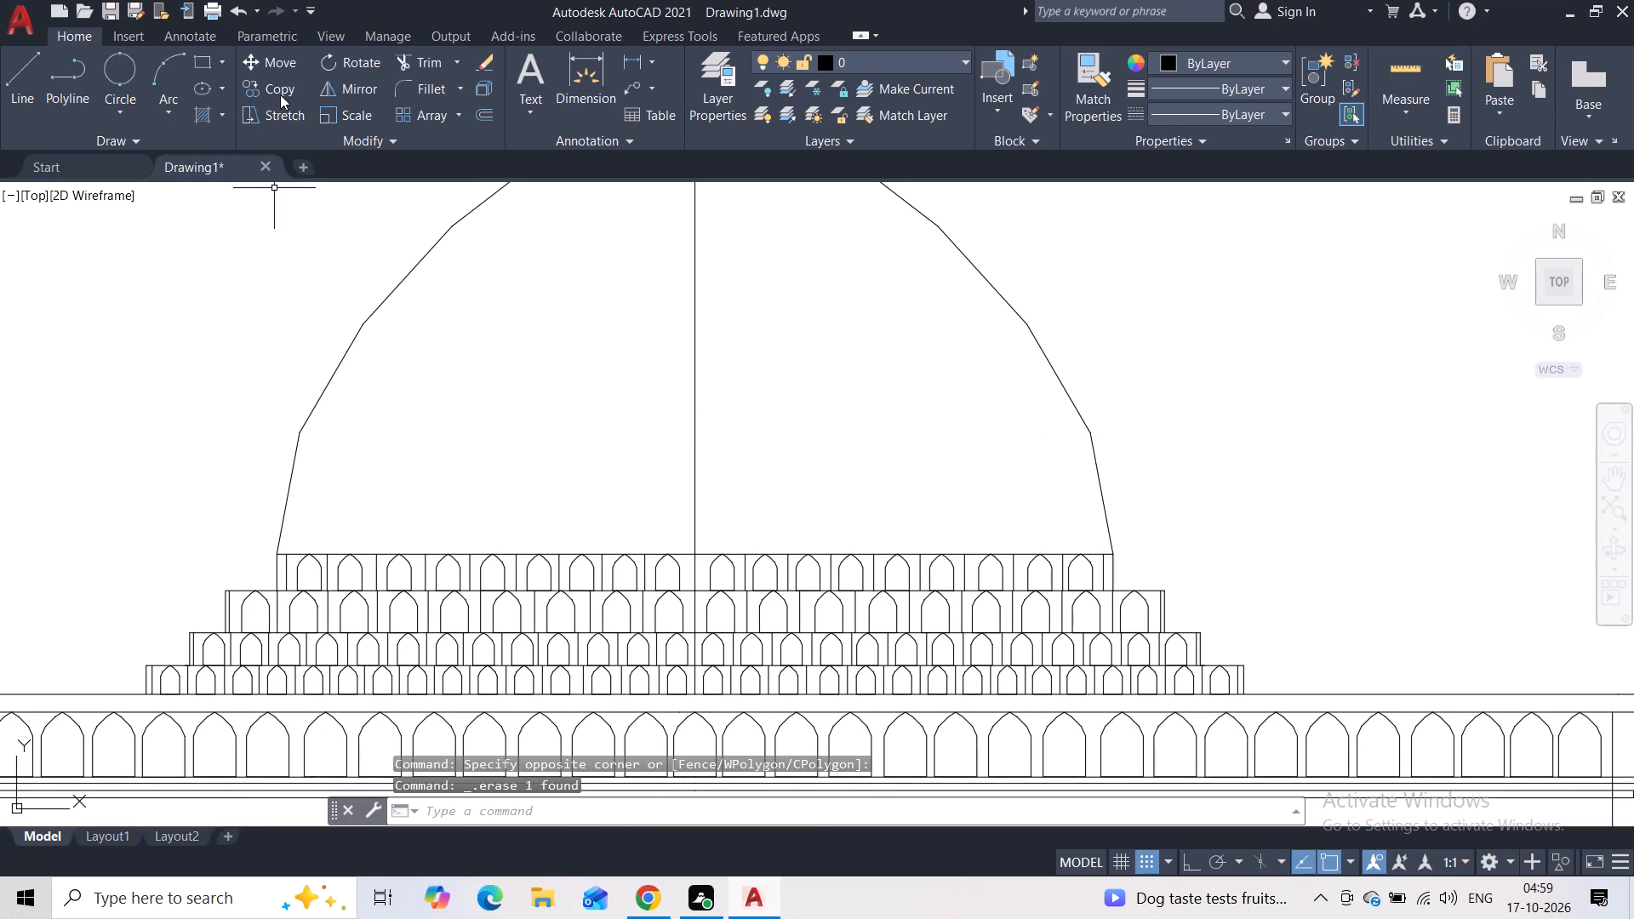
Draw a four-segment polyline sagging gently from the dome's lowest left outline vertex to the vertical centre line above the arcade tiers.
{"action": "left_click", "coordinate": [65, 83]}
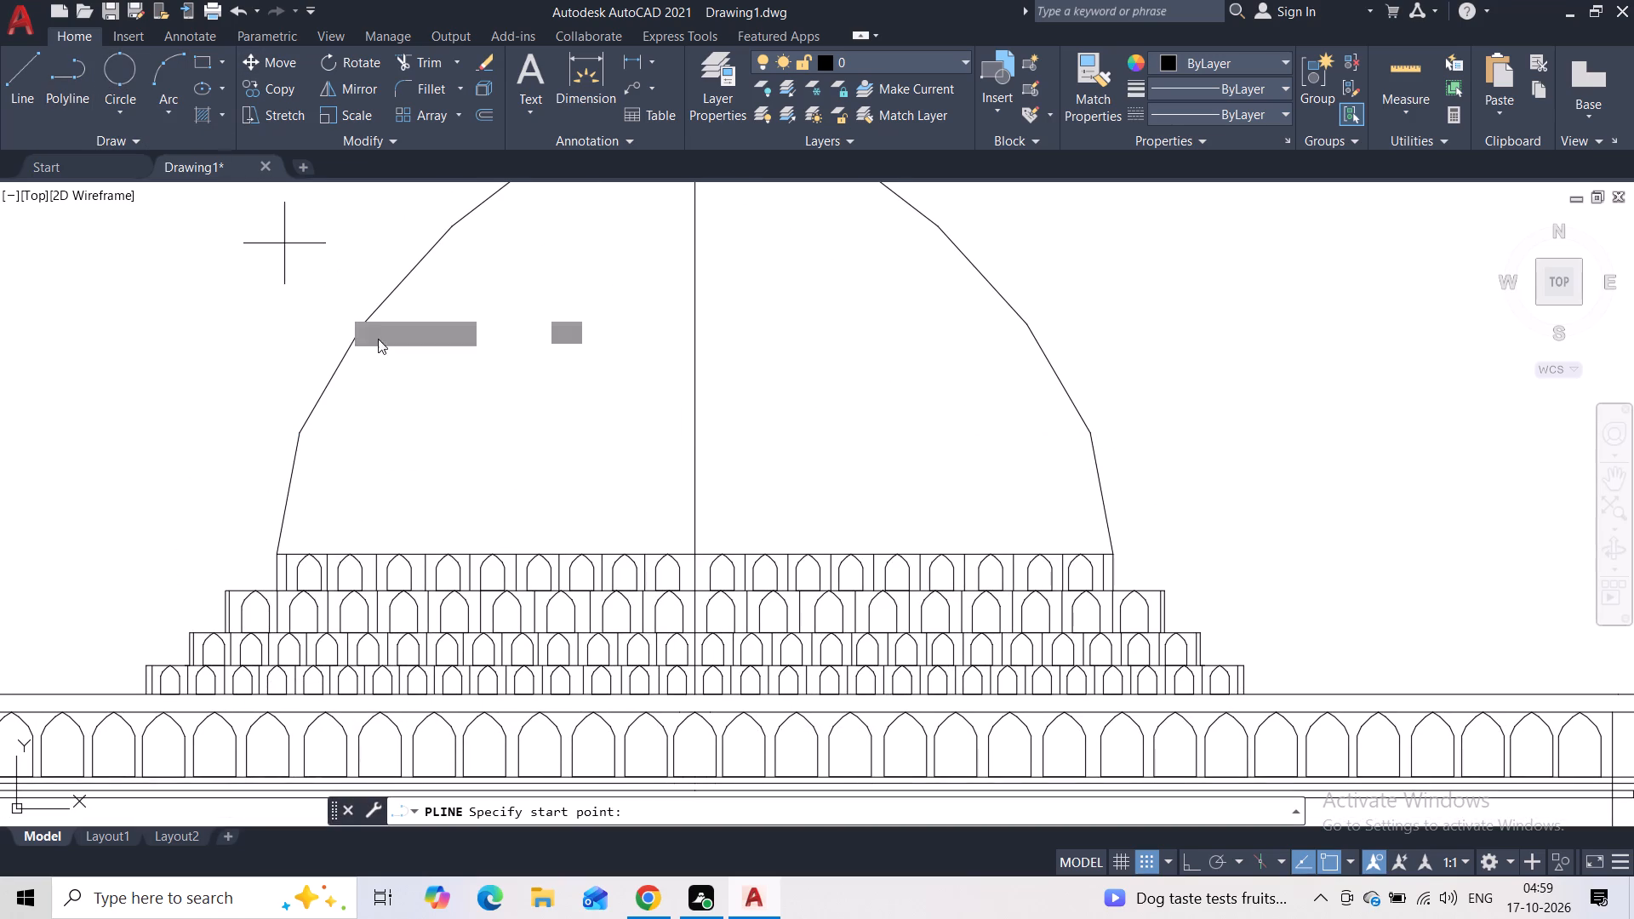
{"action": "left_click", "coordinate": [298, 440]}
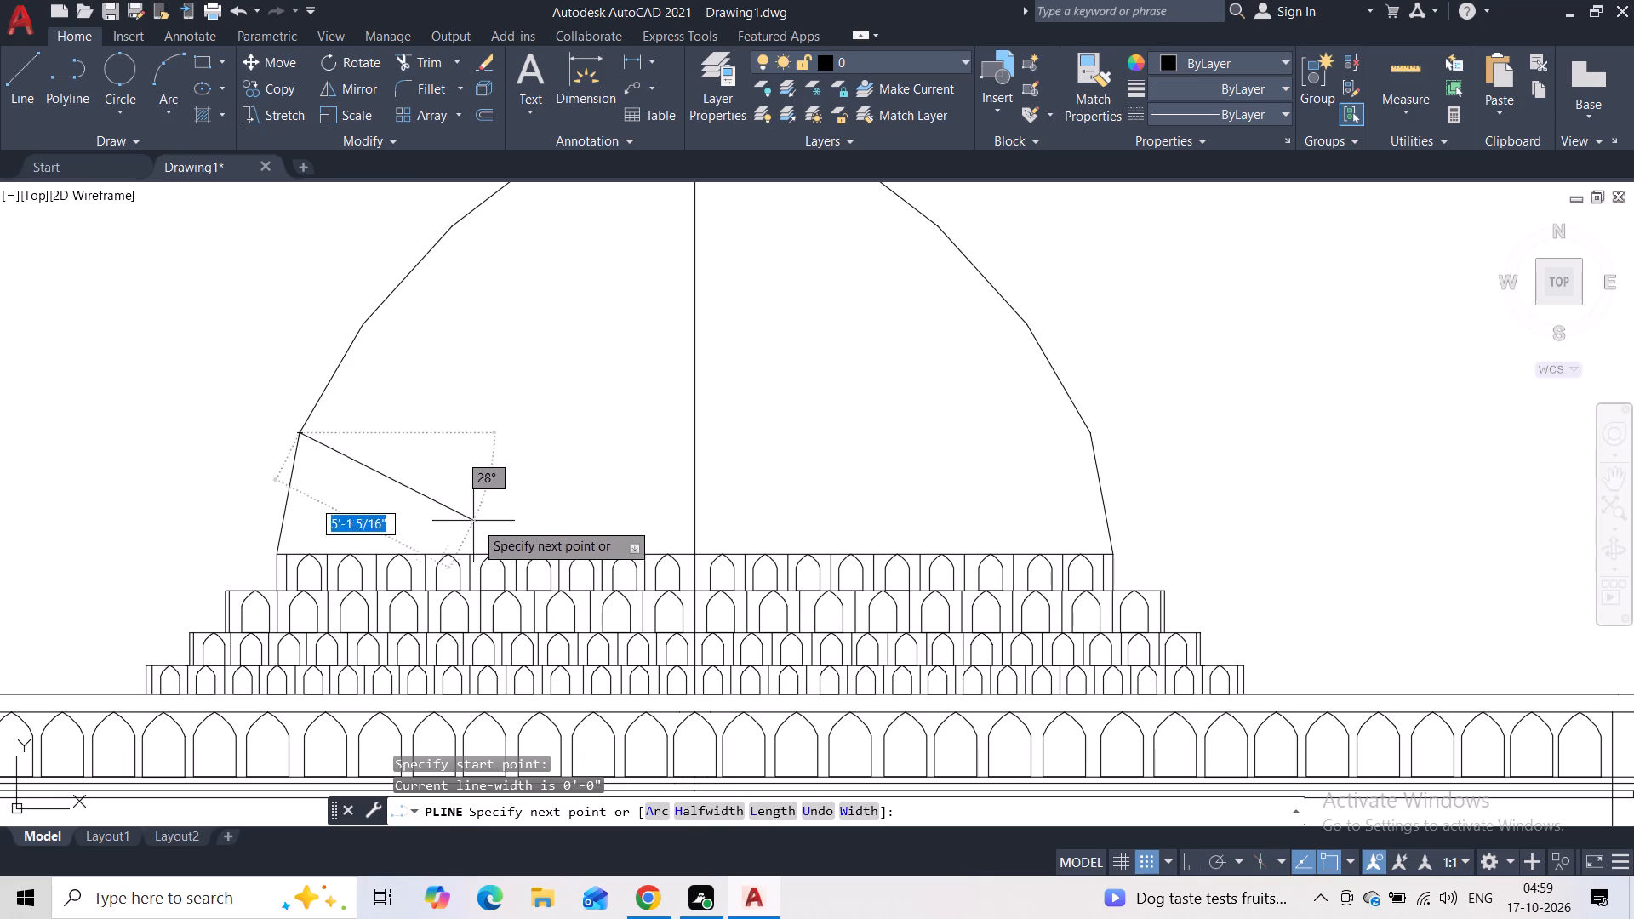
{"action": "left_click", "coordinate": [350, 457]}
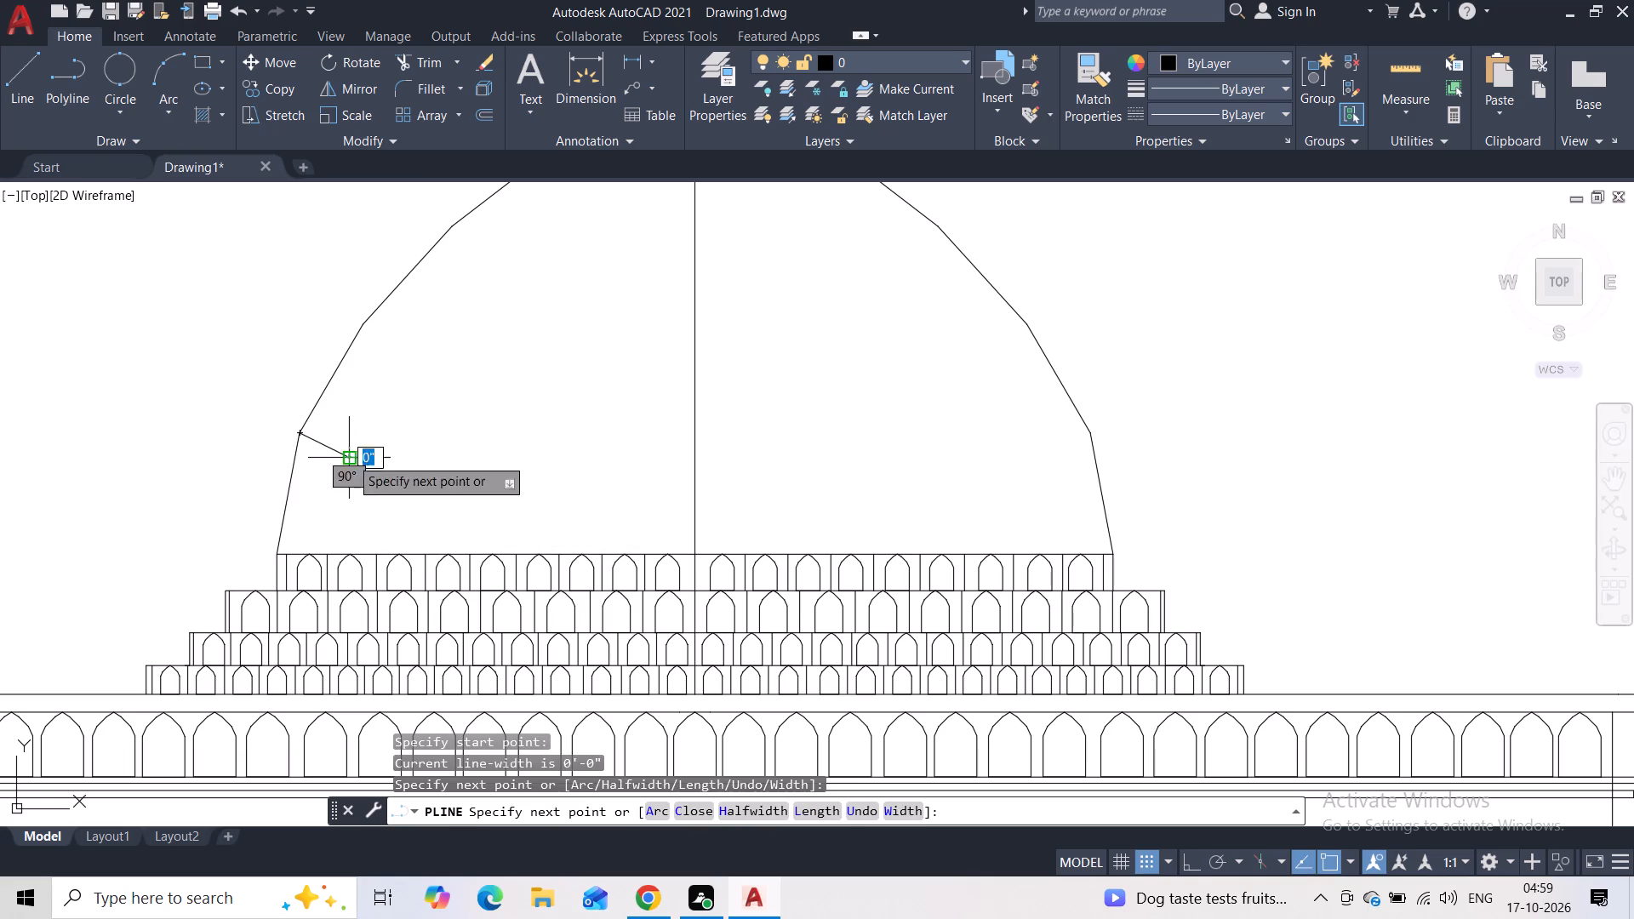
{"action": "left_click", "coordinate": [442, 468]}
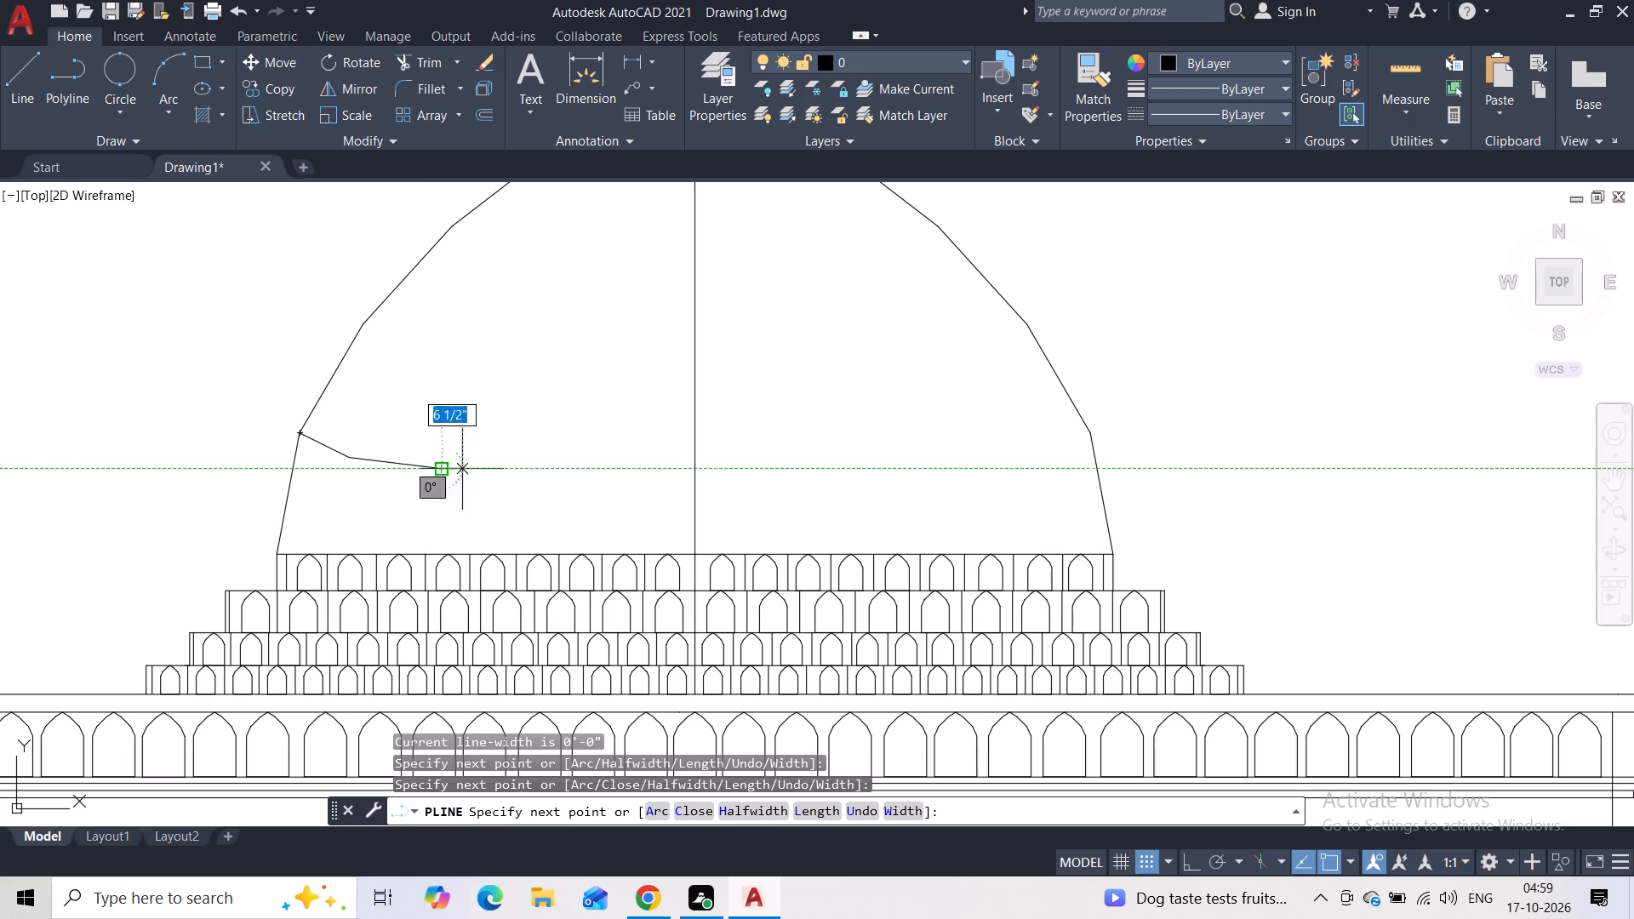
{"action": "left_click", "coordinate": [541, 477]}
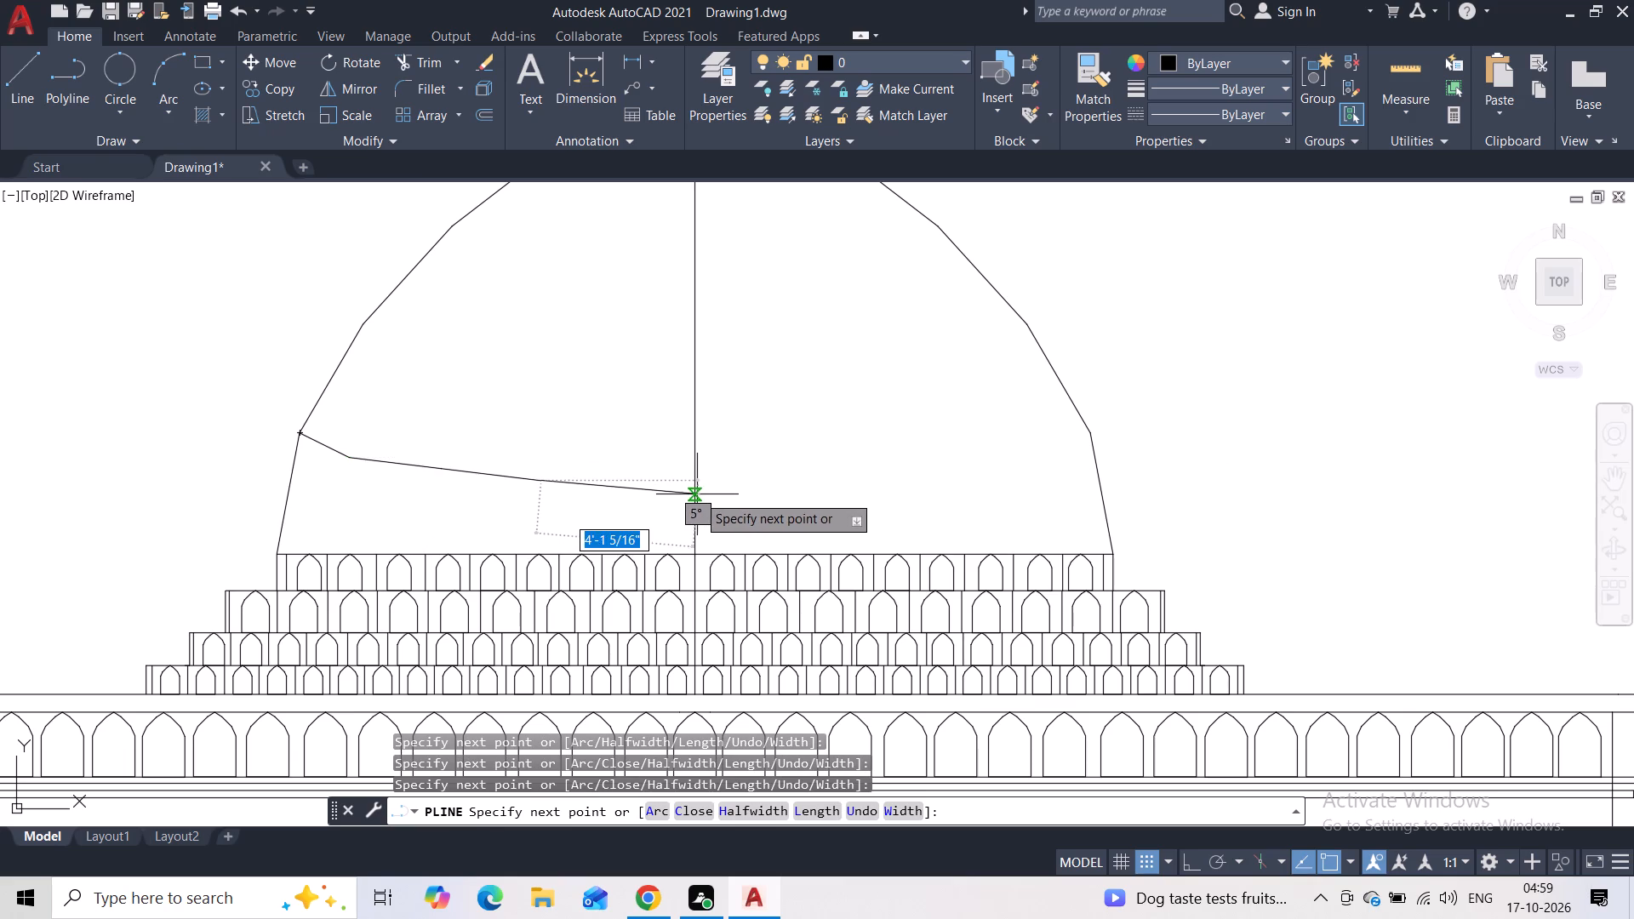
{"action": "left_click", "coordinate": [697, 494]}
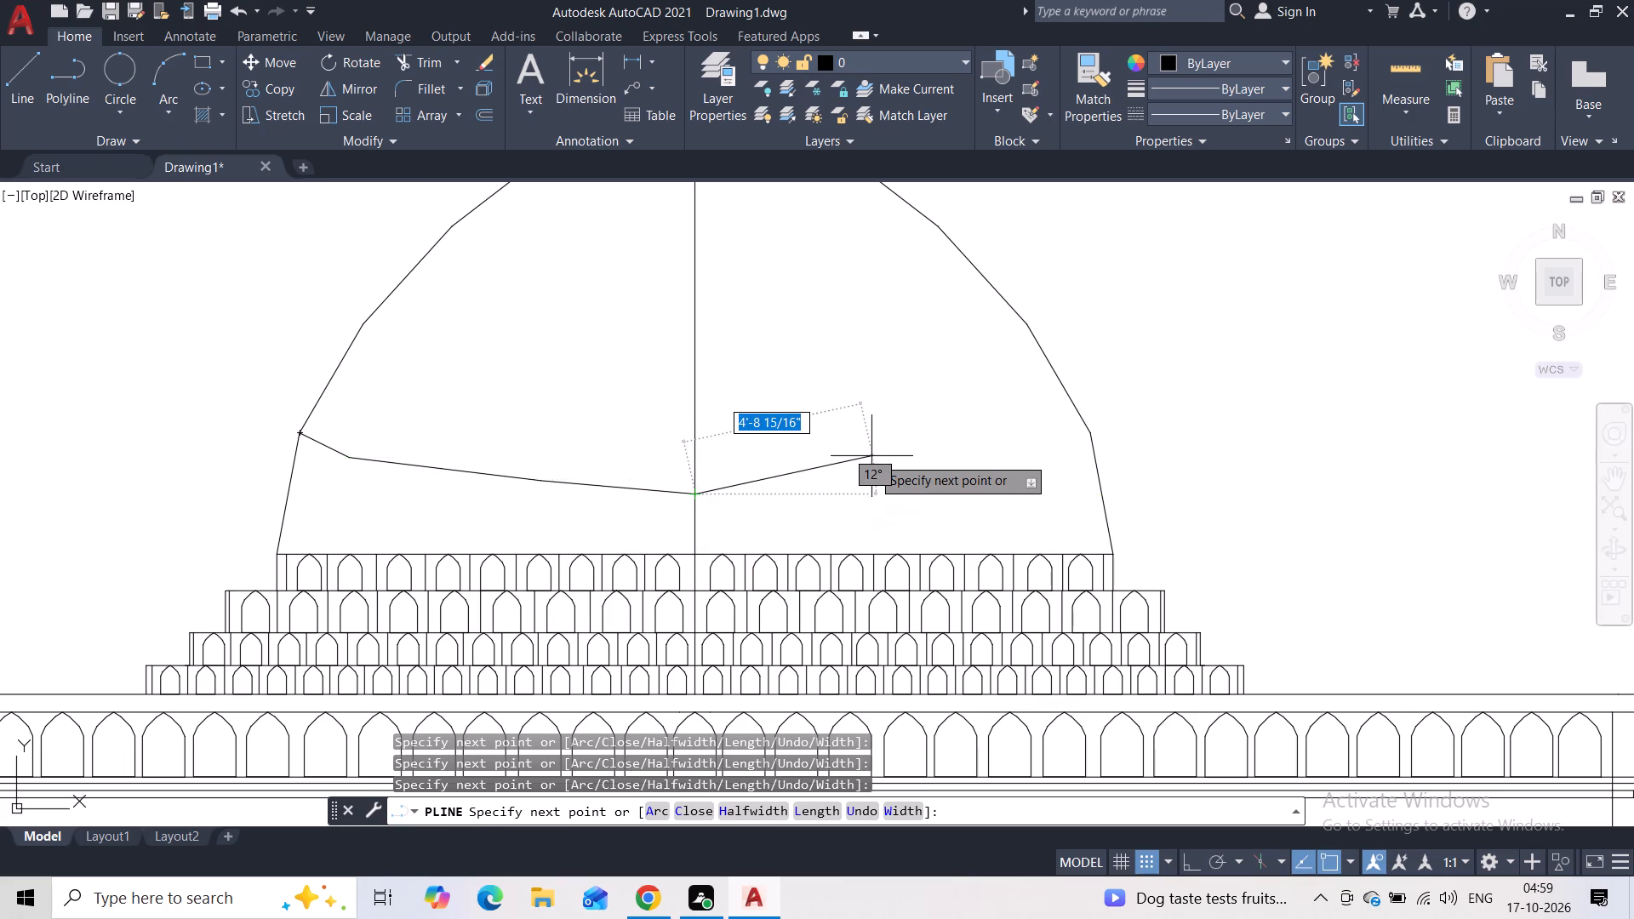
{"action": "key", "text": "Escape"}
Mirror the sagging polyline about the dome's vertical centre line with Ortho on, keeping the source object.
{"action": "left_click", "coordinate": [631, 458]}
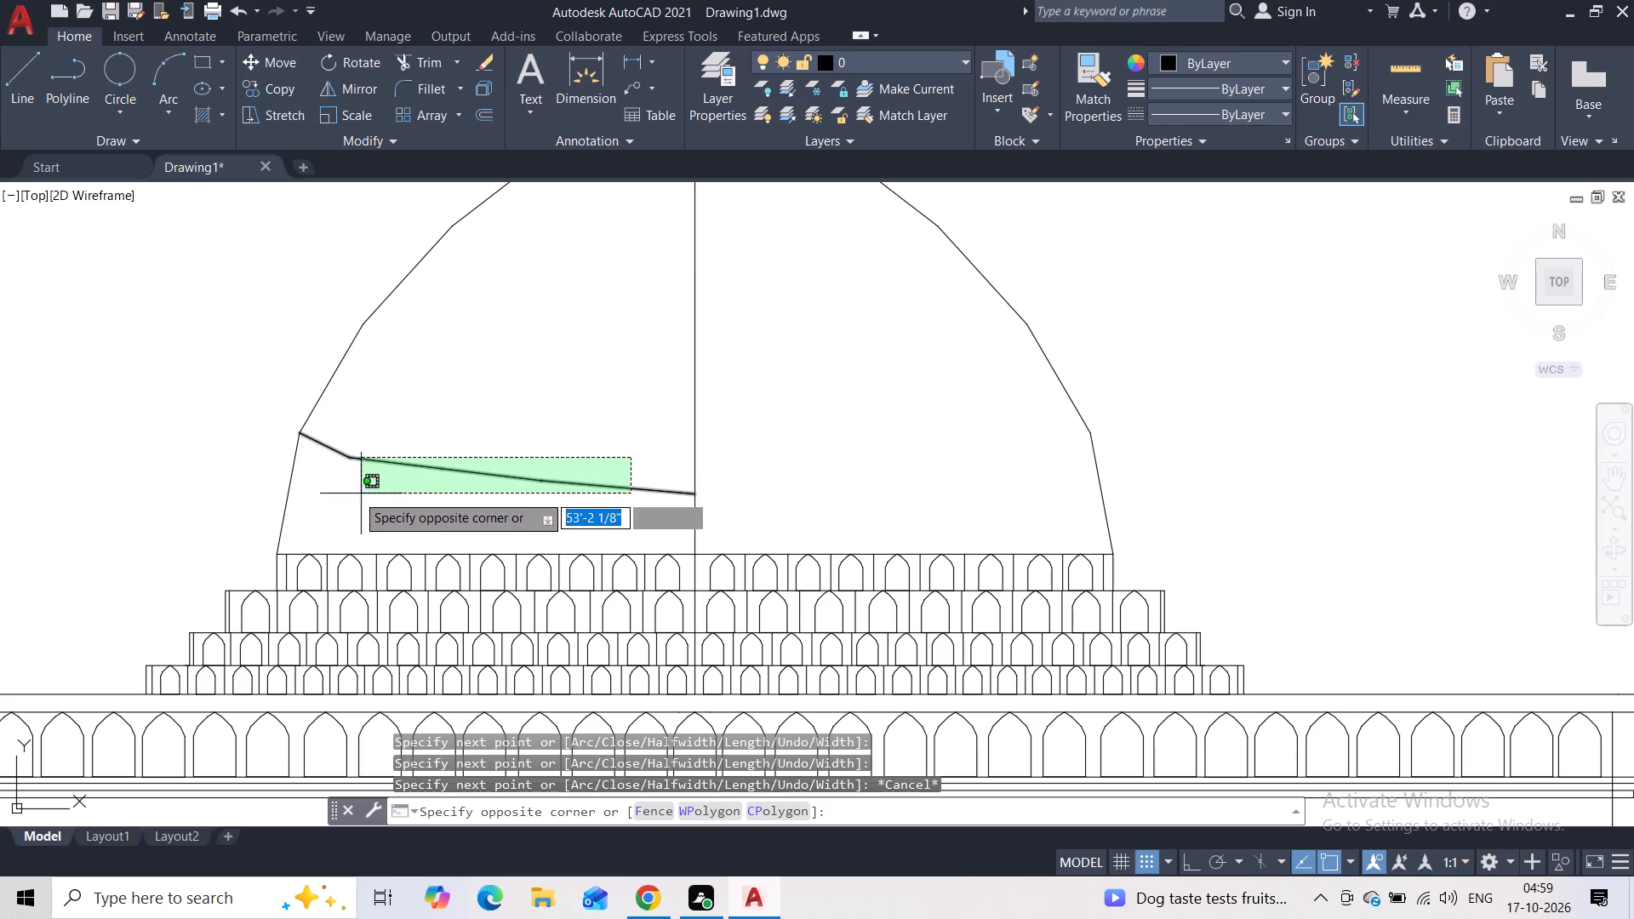
{"action": "left_click", "coordinate": [346, 494]}
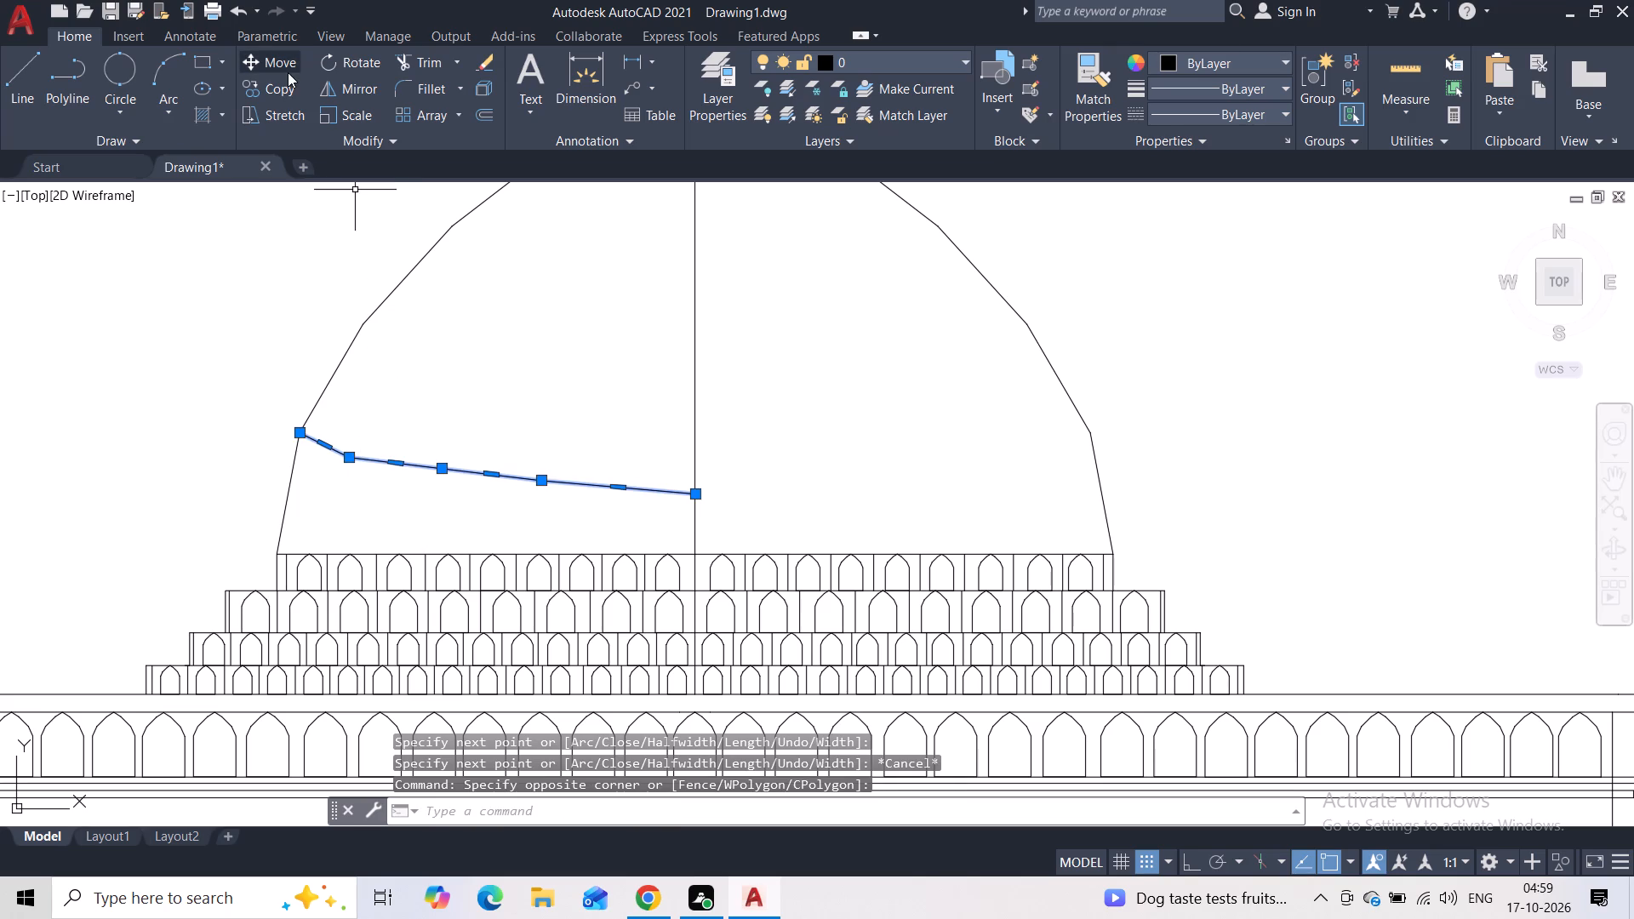
{"action": "left_click", "coordinate": [339, 94]}
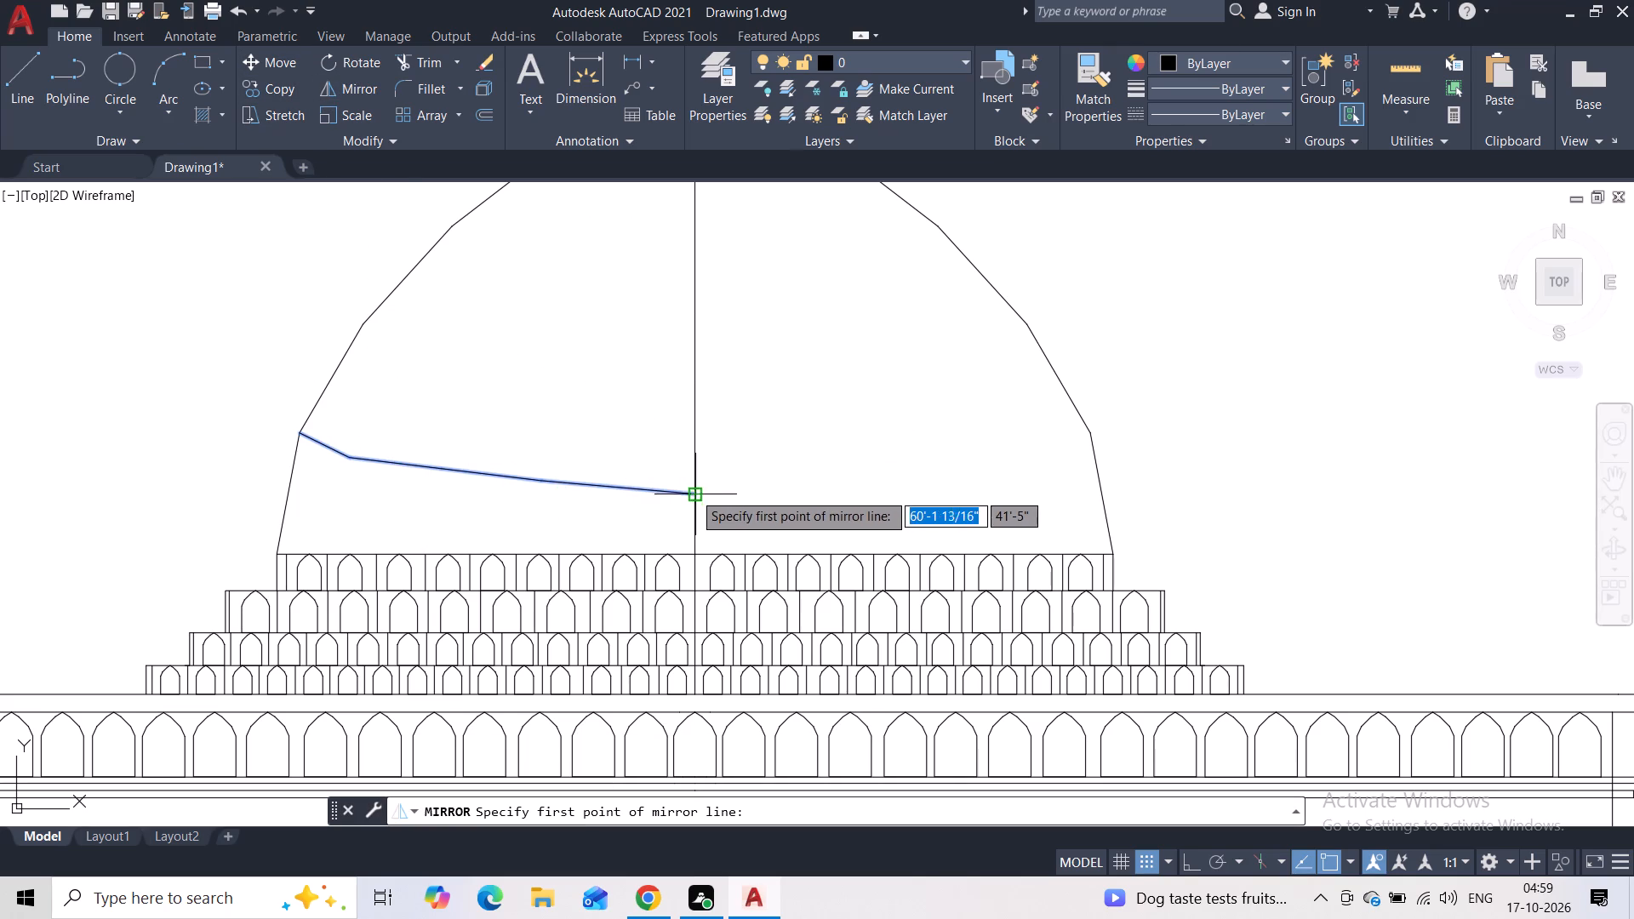
{"action": "left_click", "coordinate": [693, 492]}
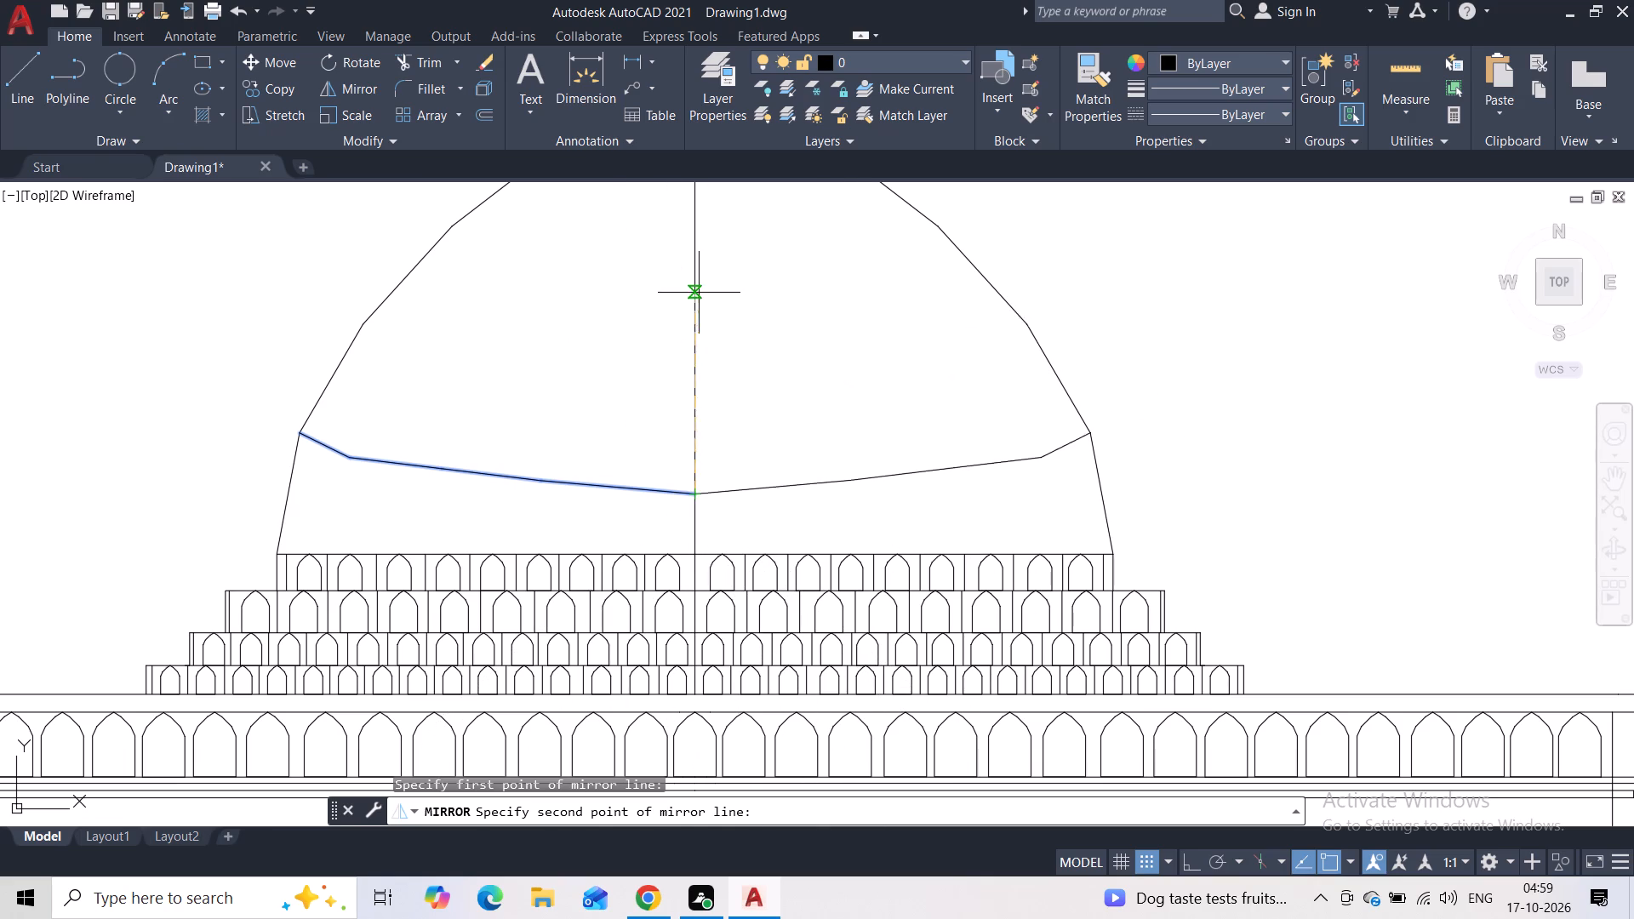
{"action": "scroll", "coordinate": [698, 292], "scroll_direction": "up", "scroll_amount": 2}
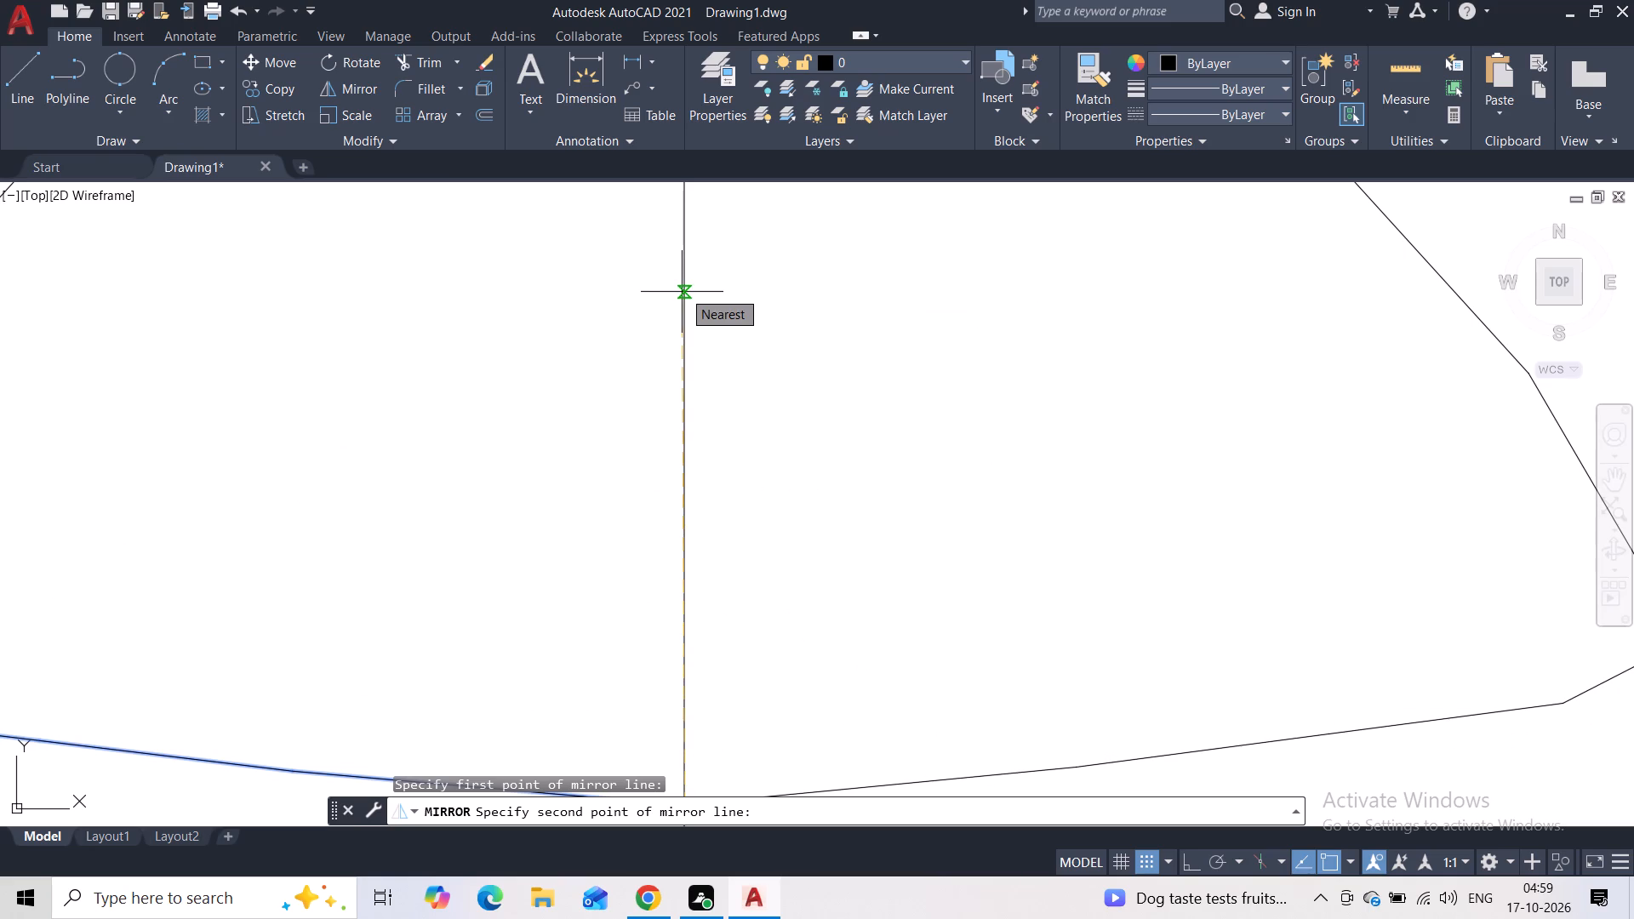
{"action": "scroll", "coordinate": [685, 288], "scroll_direction": "up", "scroll_amount": 2}
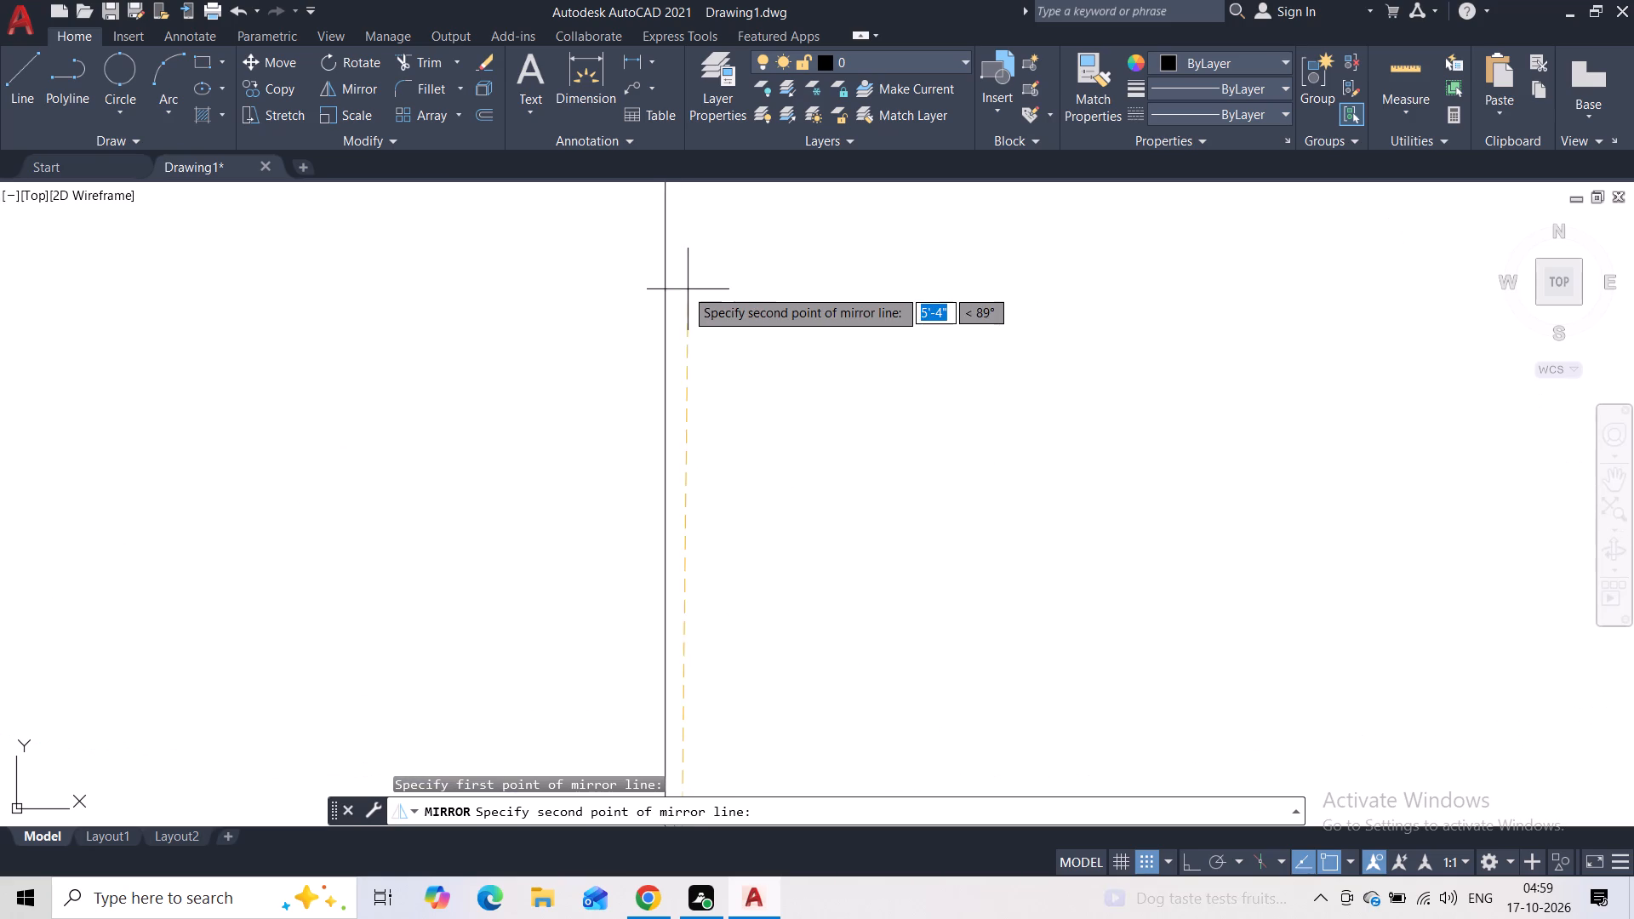
{"action": "scroll", "coordinate": [685, 288], "scroll_direction": "up", "scroll_amount": 2}
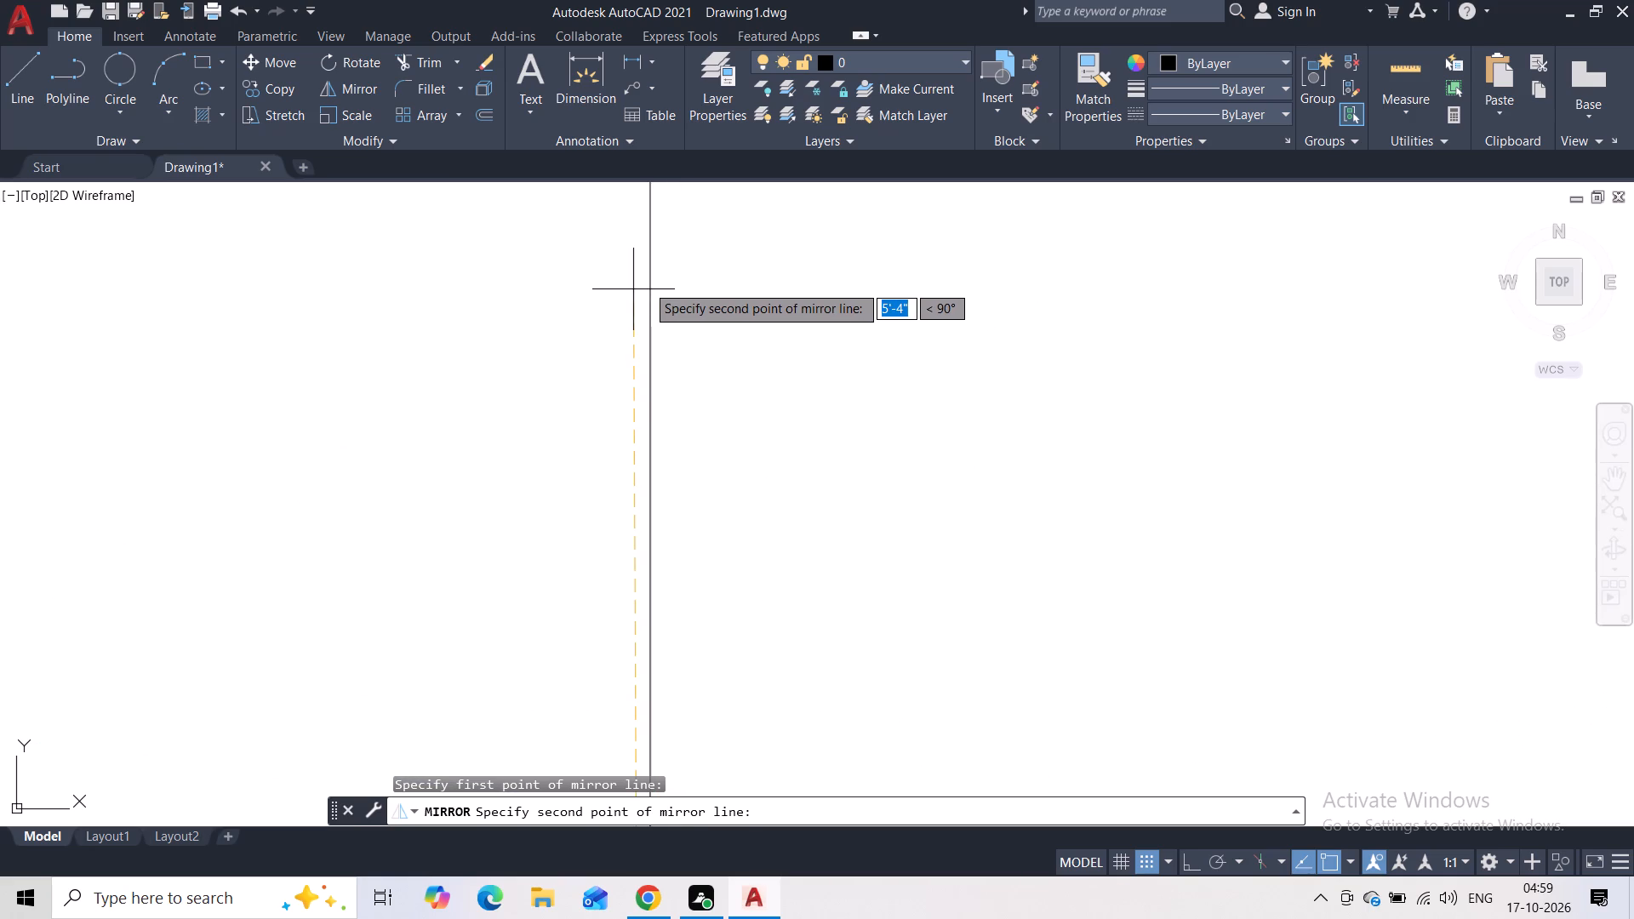
{"action": "key", "text": "F8"}
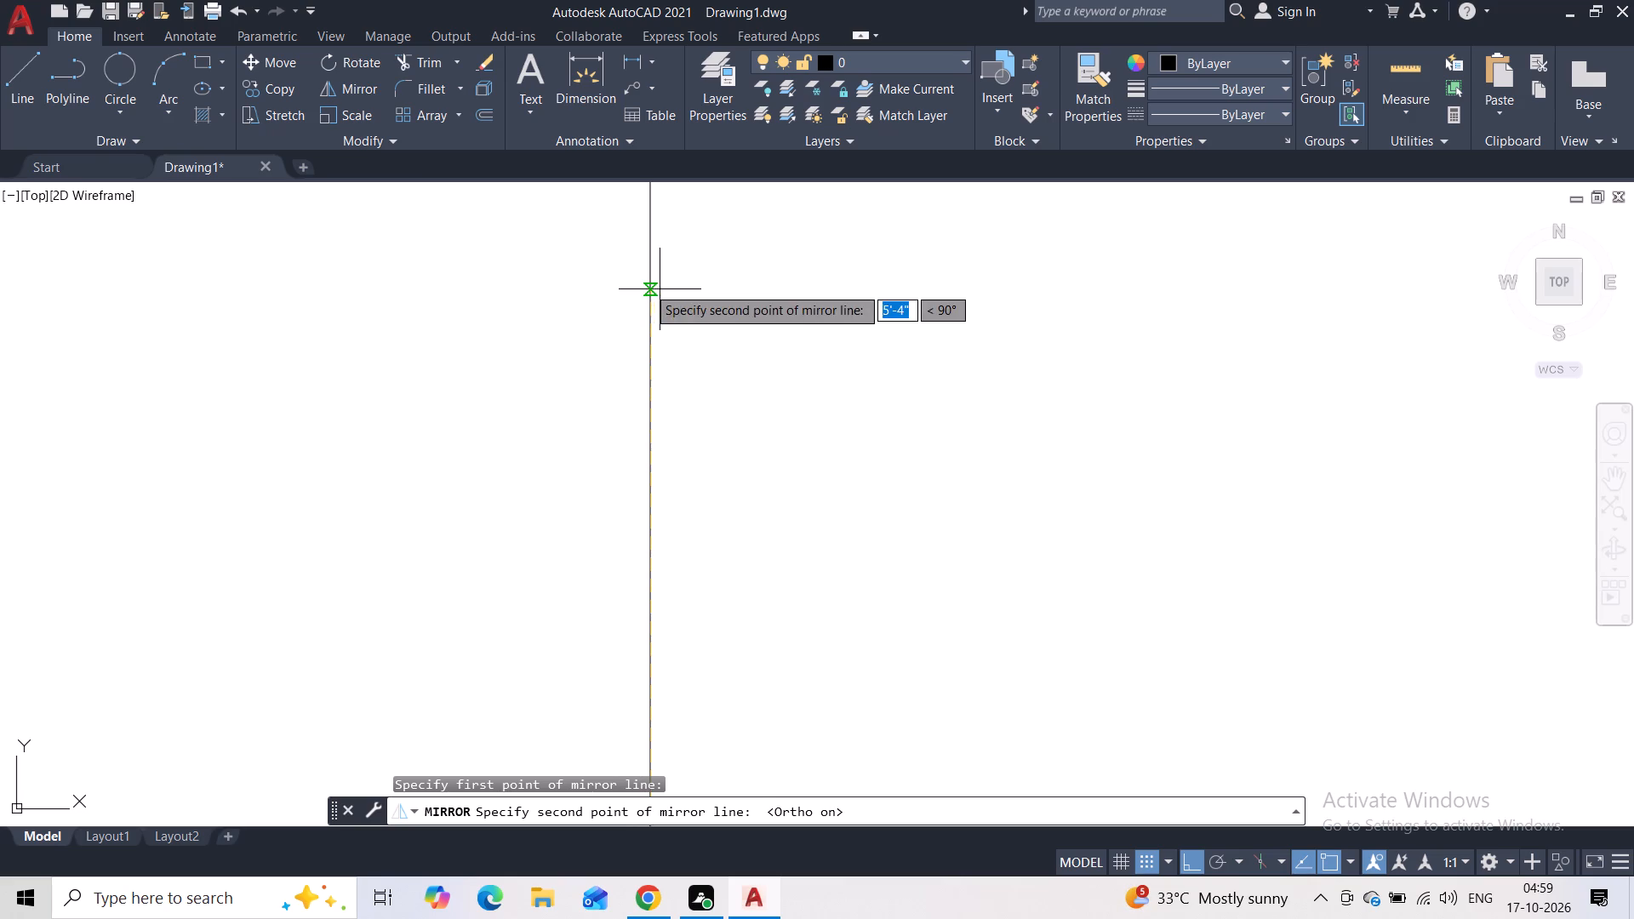
{"action": "left_click", "coordinate": [647, 286]}
{"action": "scroll", "coordinate": [709, 296], "scroll_direction": "down", "scroll_amount": 3}
{"action": "left_click_drag", "start_coordinate": [749, 368], "coordinate": [647, 286]}
{"action": "scroll", "coordinate": [697, 318], "scroll_direction": "down", "scroll_amount": 2}
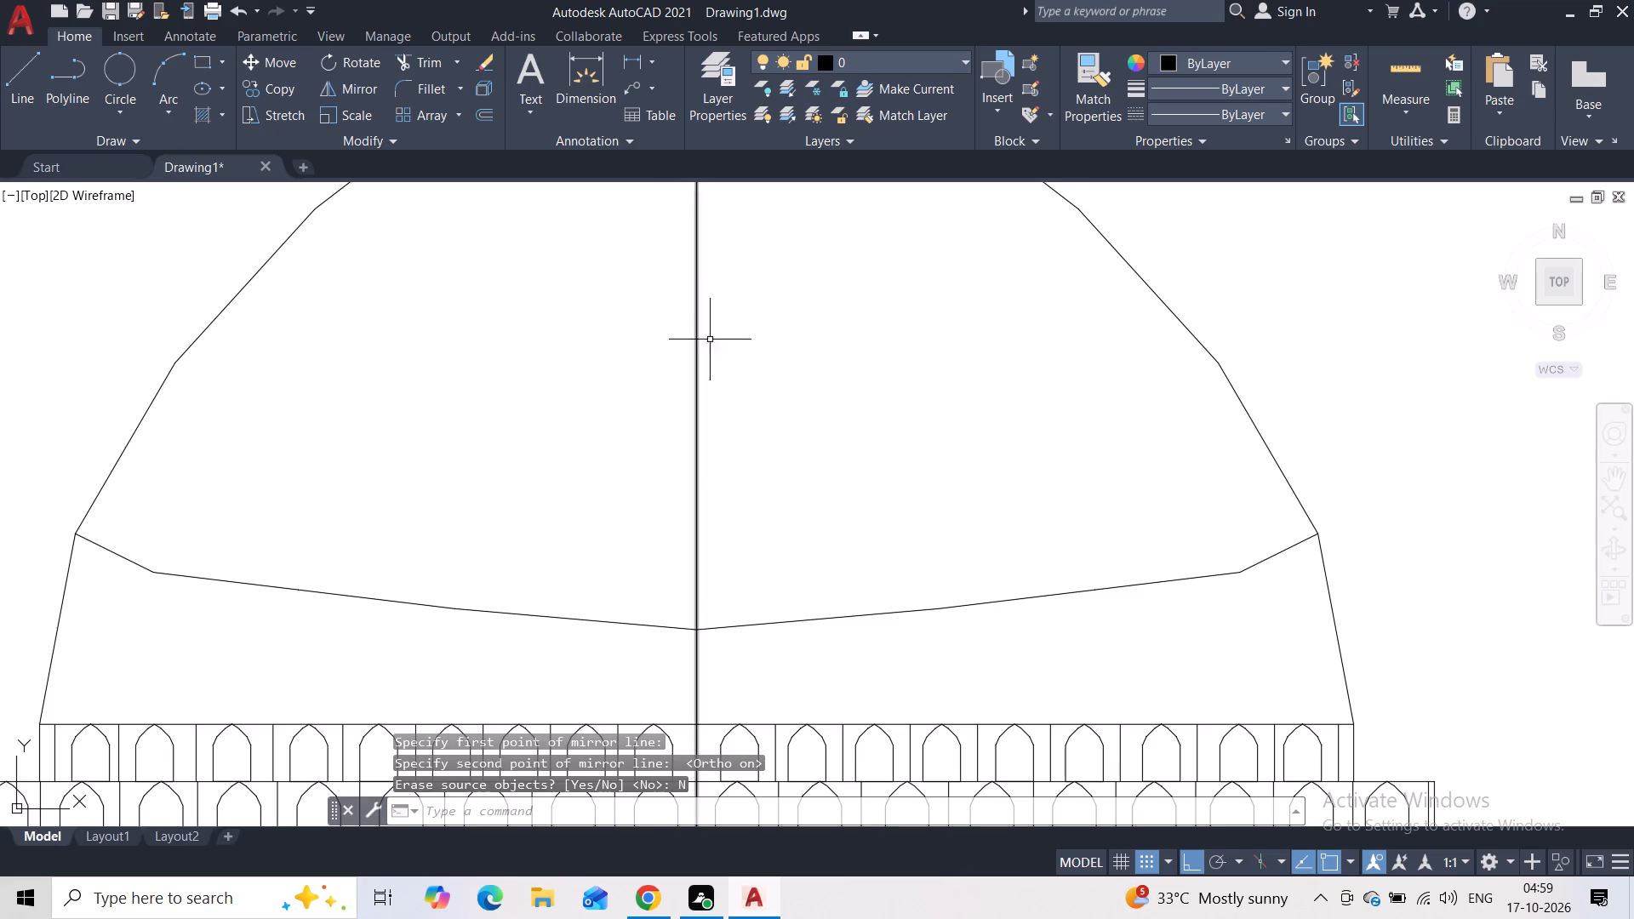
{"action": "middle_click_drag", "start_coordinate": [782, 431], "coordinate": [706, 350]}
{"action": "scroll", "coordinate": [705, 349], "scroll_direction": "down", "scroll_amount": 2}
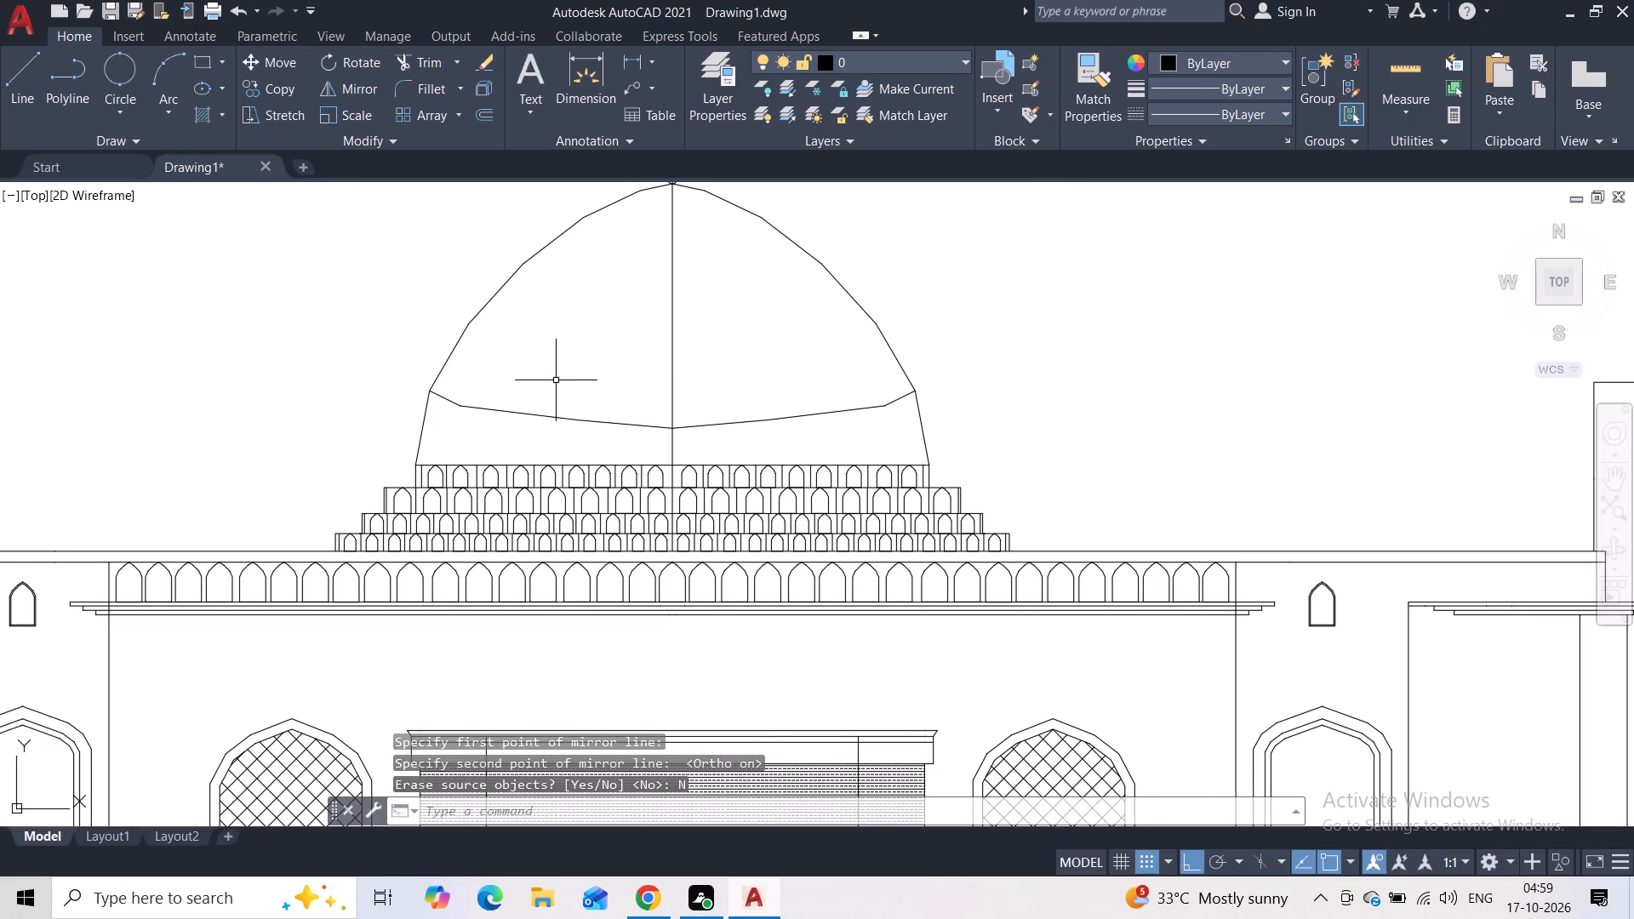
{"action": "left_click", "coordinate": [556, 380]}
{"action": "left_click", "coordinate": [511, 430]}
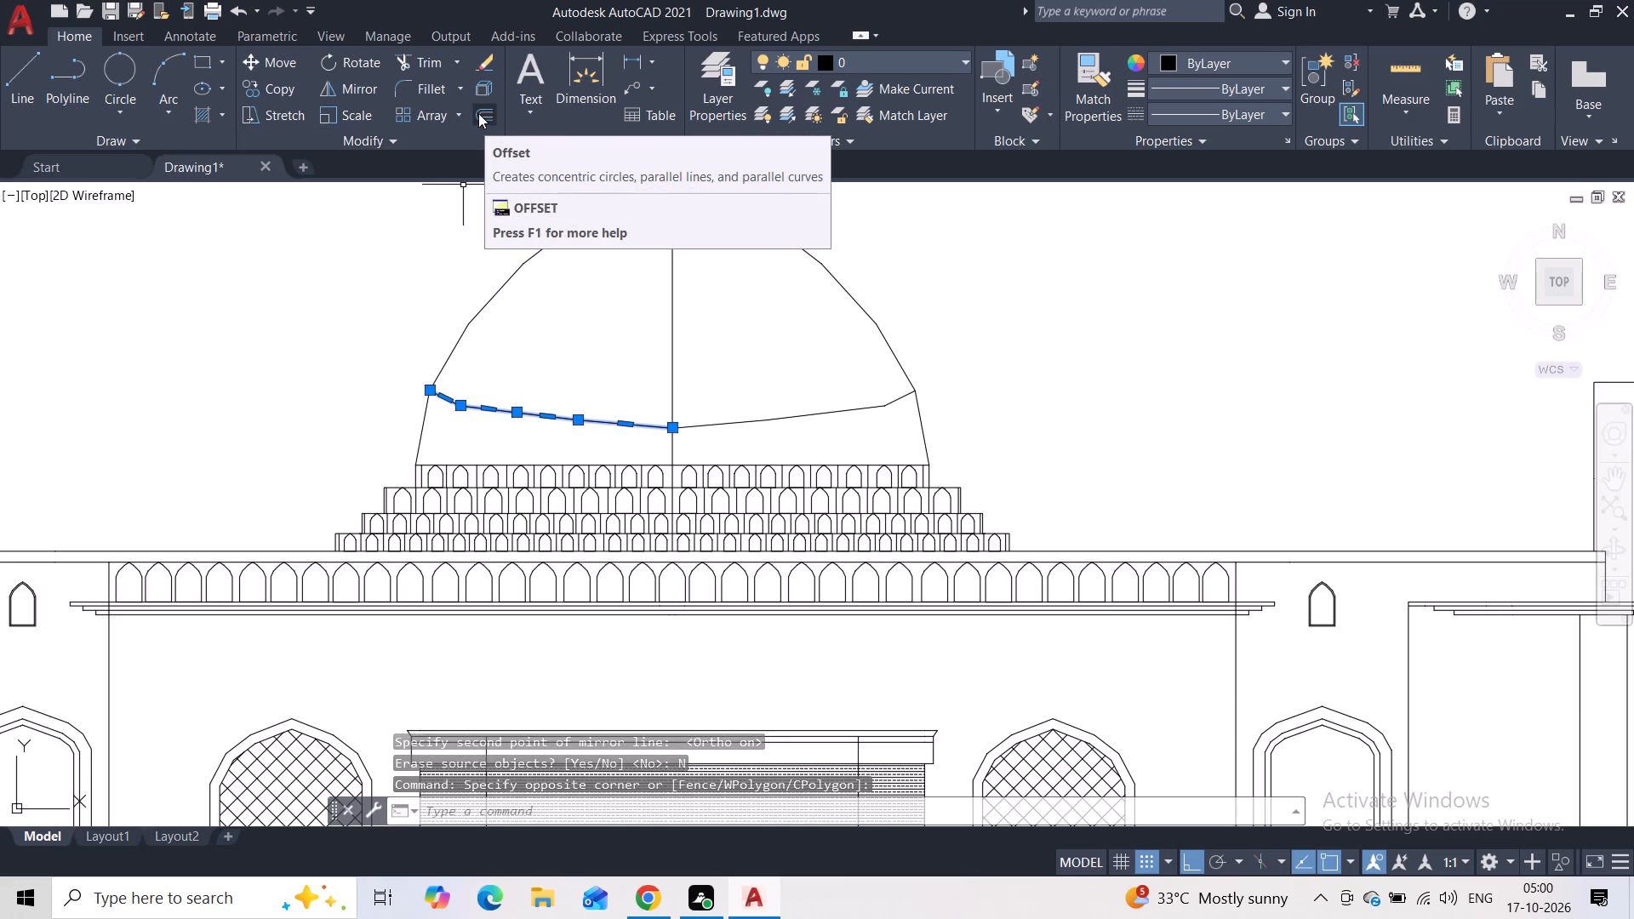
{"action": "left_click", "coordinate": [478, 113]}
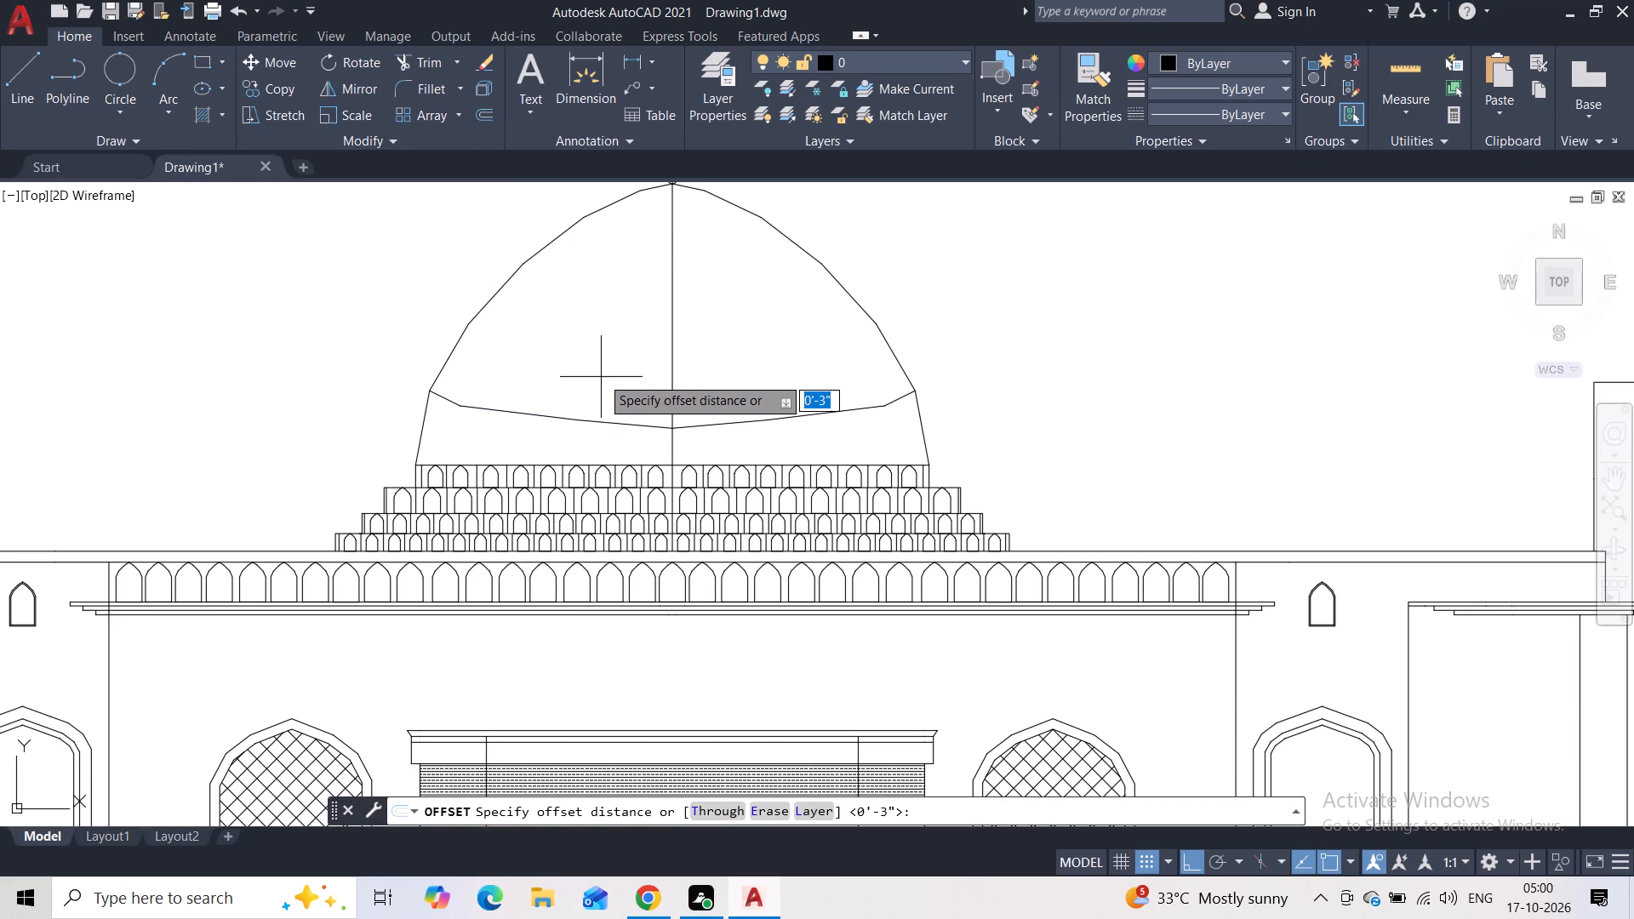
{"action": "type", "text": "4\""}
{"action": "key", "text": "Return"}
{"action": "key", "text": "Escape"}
Copy the left half of the sagging band from its outer end to two higher points on the dome's left outline.
{"action": "left_click", "coordinate": [601, 376]}
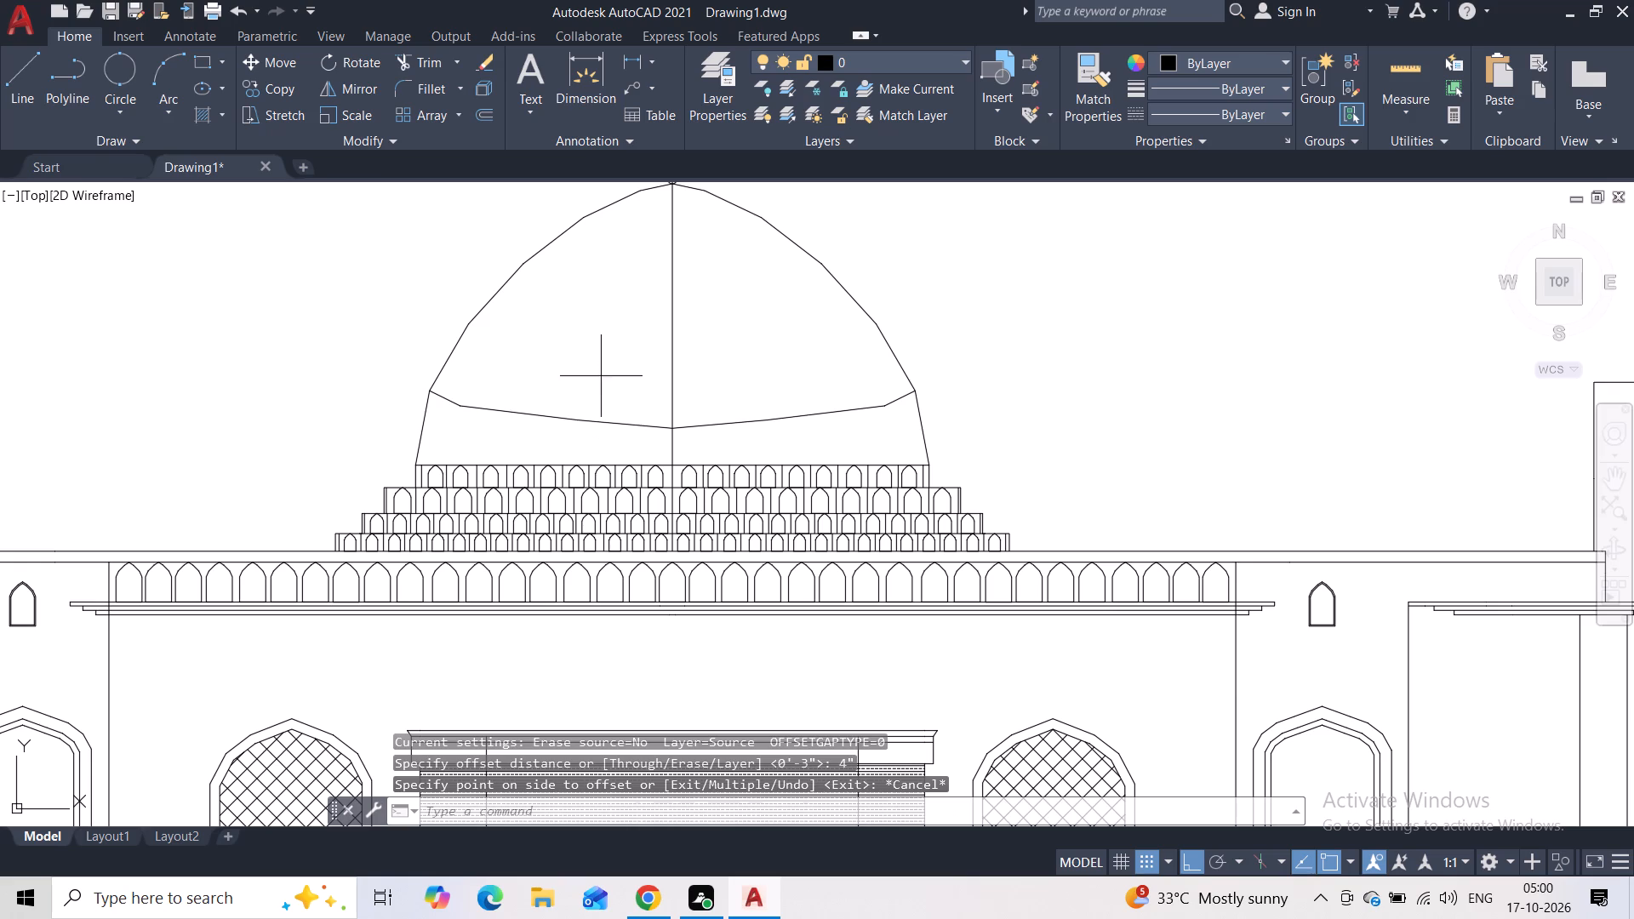
{"action": "left_click", "coordinate": [512, 418]}
{"action": "scroll", "coordinate": [492, 396], "scroll_direction": "up", "scroll_amount": 1}
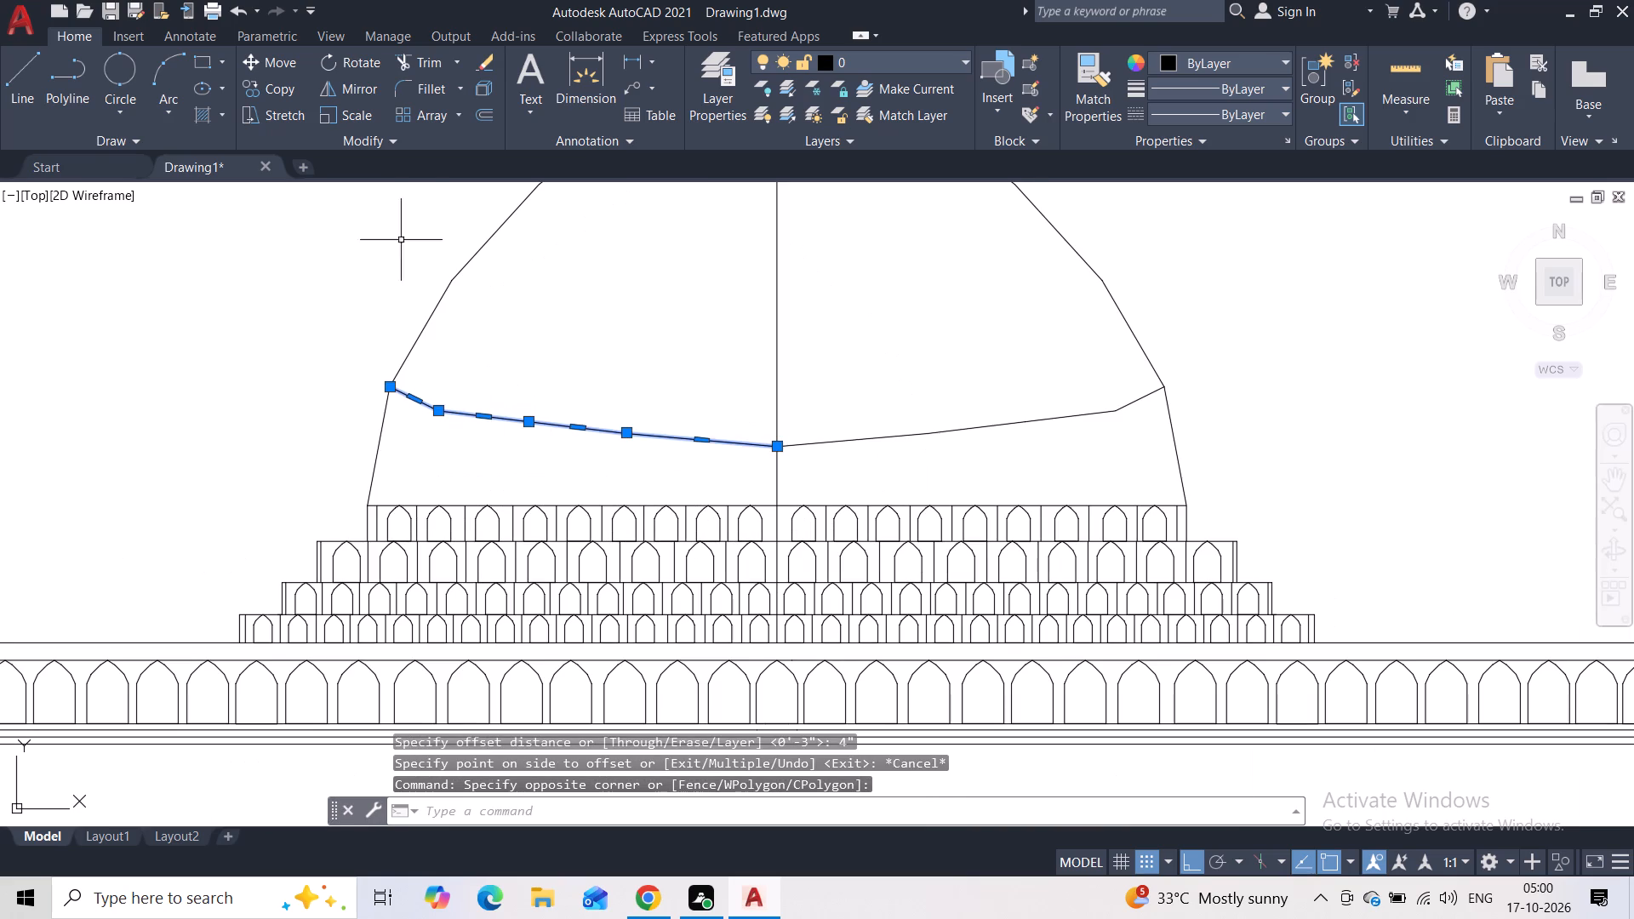
{"action": "left_click", "coordinate": [287, 89]}
{"action": "left_click", "coordinate": [388, 386]}
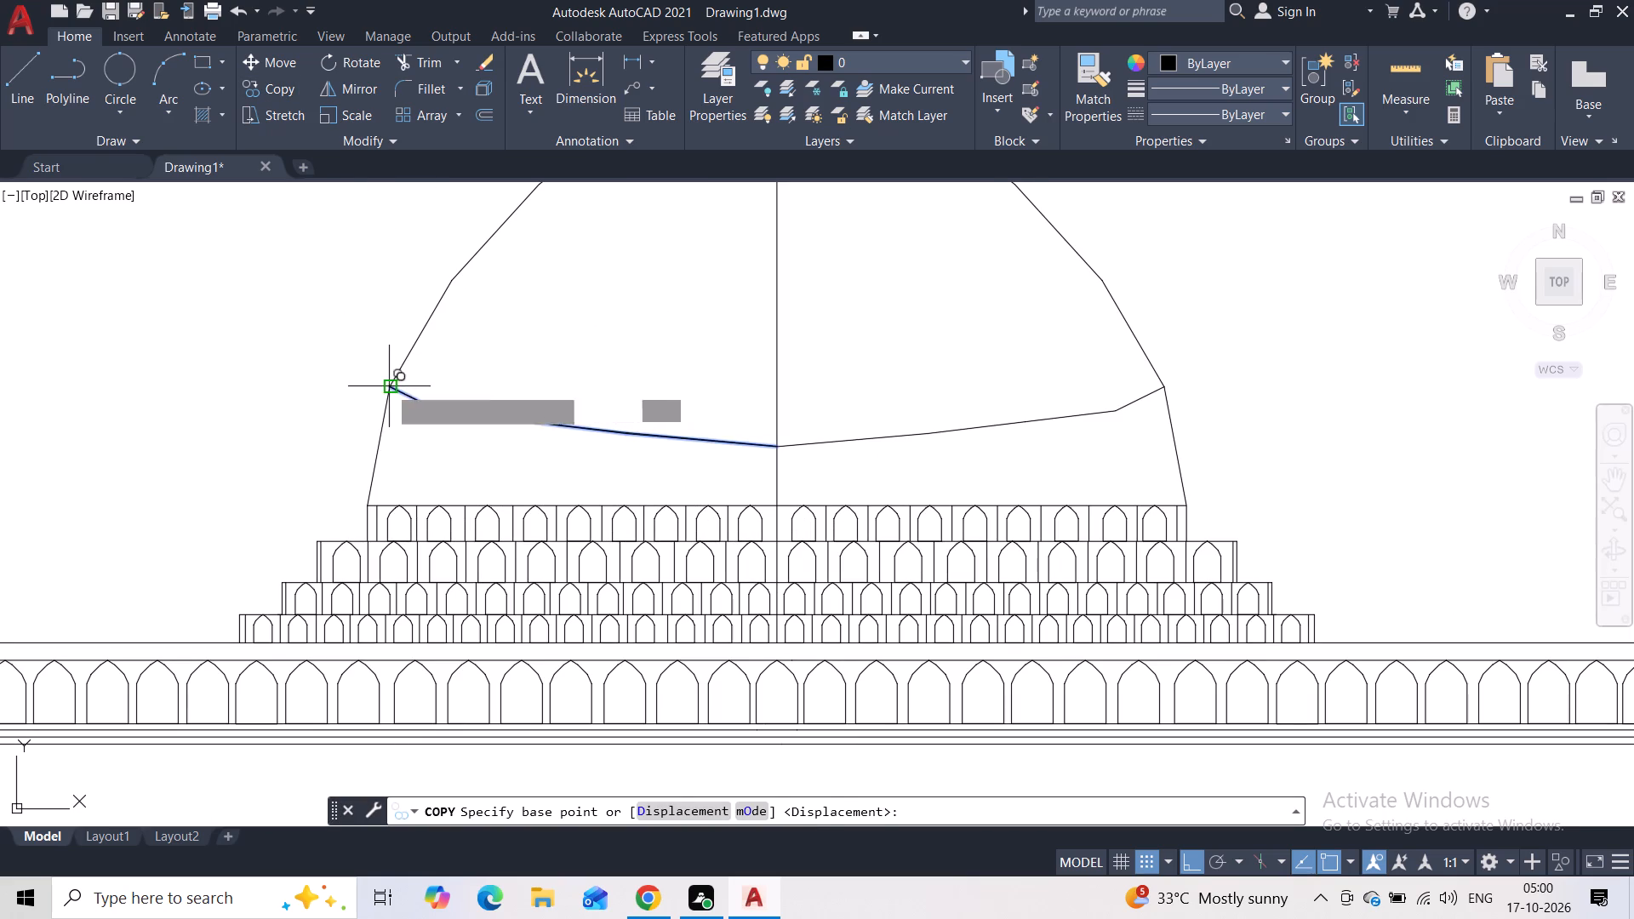
{"action": "left_click", "coordinate": [457, 275]}
{"action": "middle_click_drag", "start_coordinate": [532, 254], "coordinate": [437, 449]}
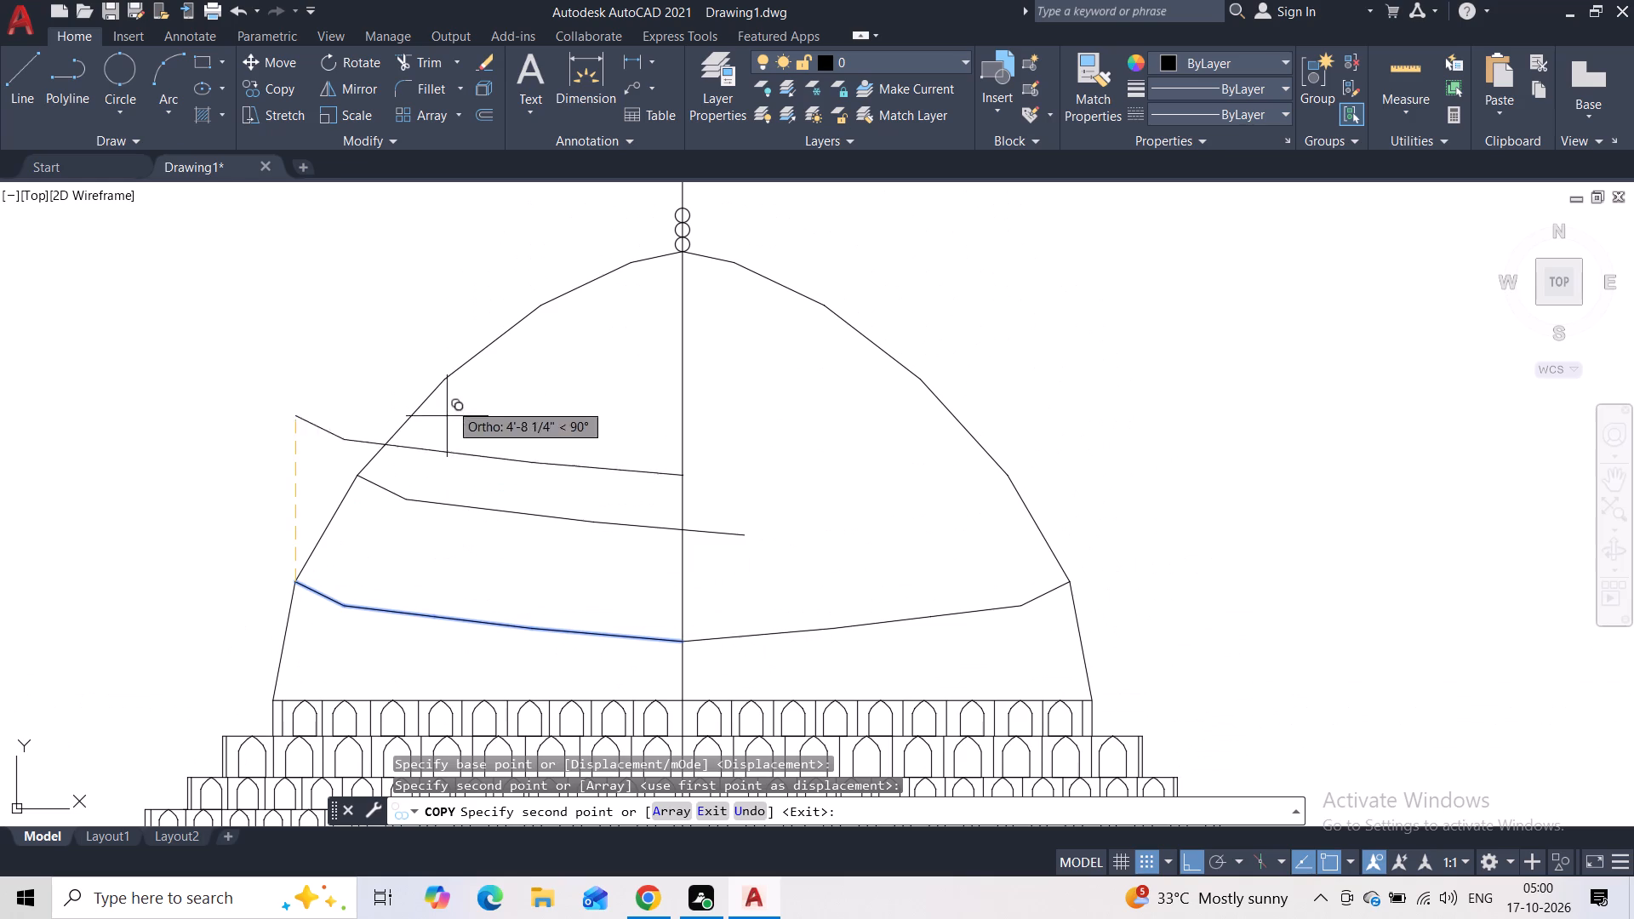
{"action": "left_click", "coordinate": [471, 357]}
{"action": "key", "text": "Escape"}
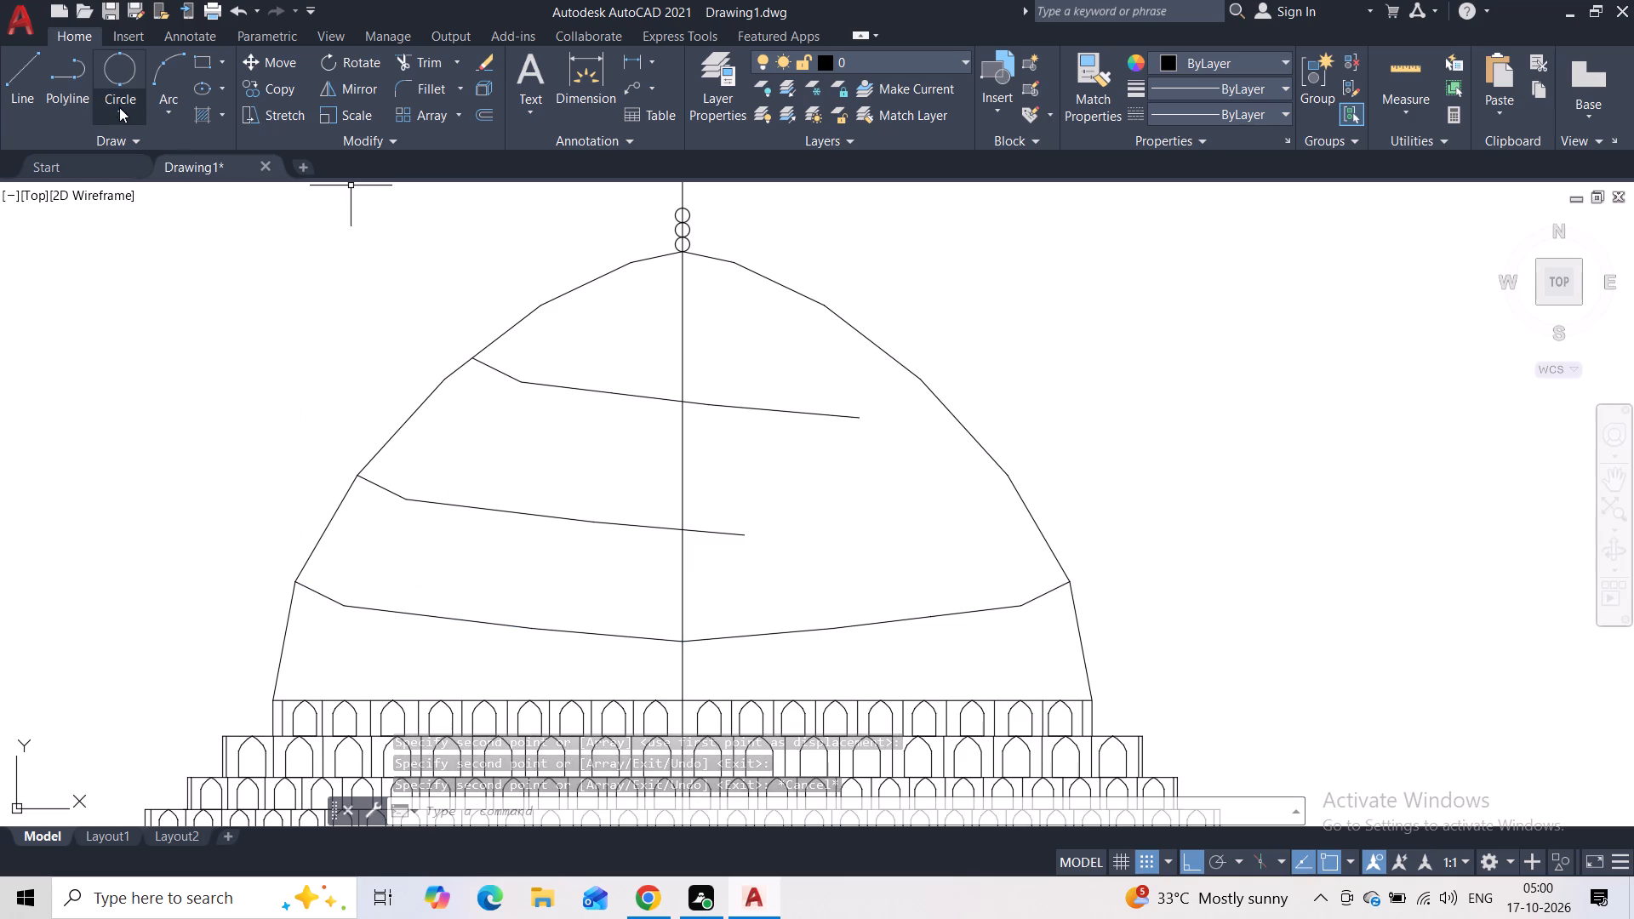
Draw a two-segment polyline with Ortho off from the middle band's inner end up to the dome's right outline.
{"action": "scroll", "coordinate": [754, 488], "scroll_direction": "down", "scroll_amount": 2}
{"action": "middle_click_drag", "start_coordinate": [779, 508], "coordinate": [698, 418]}
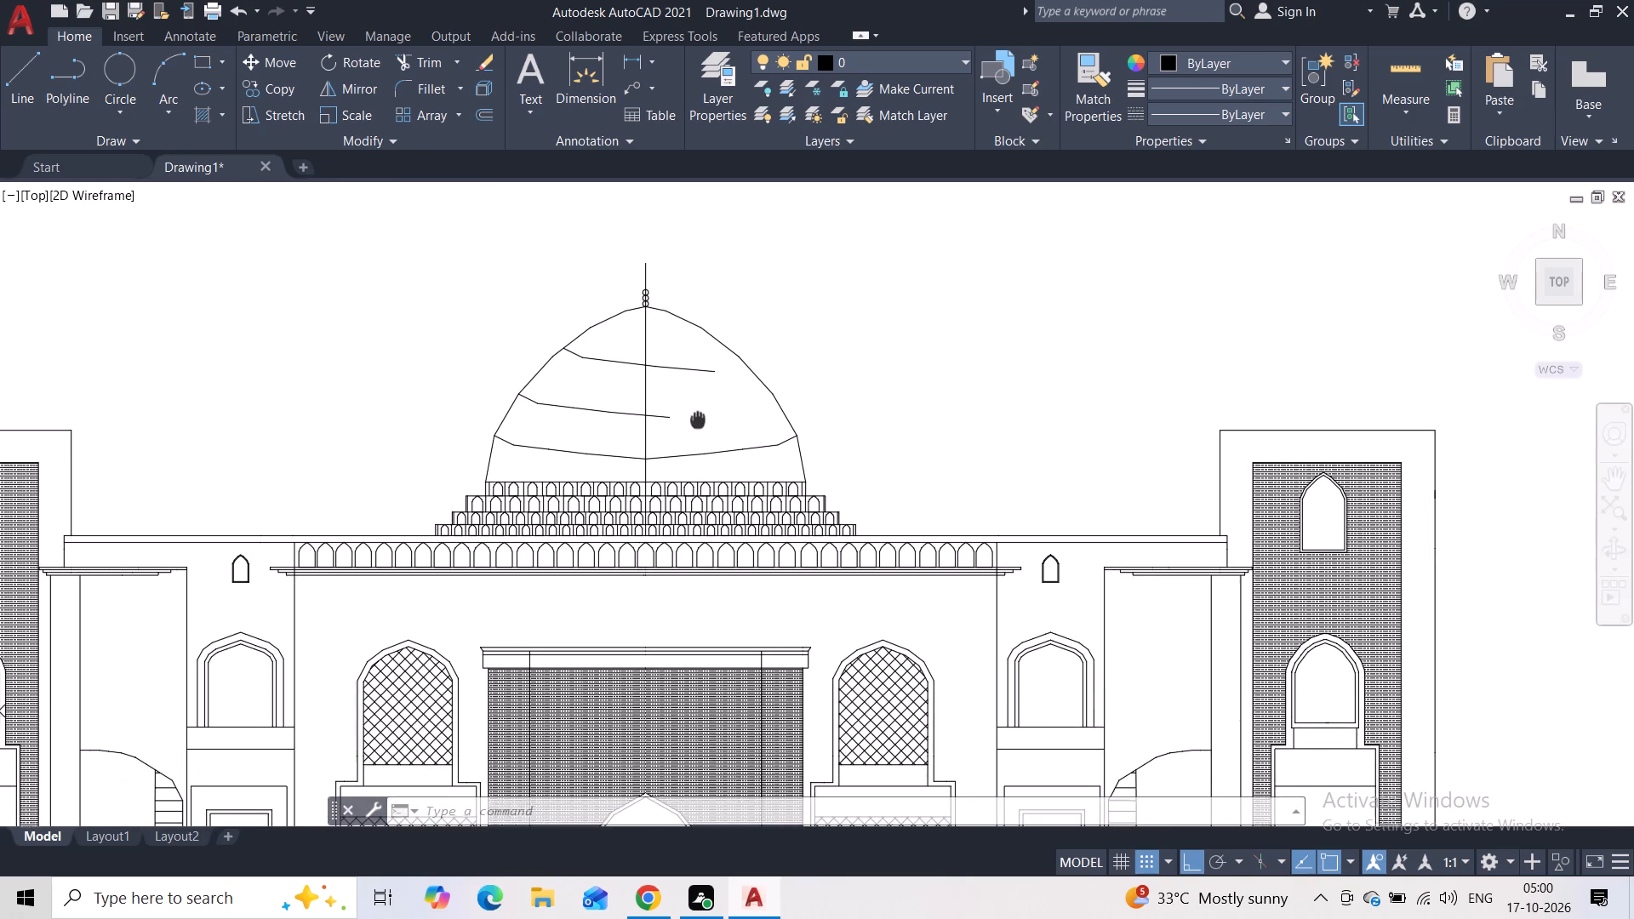
{"action": "middle_click_drag", "start_coordinate": [698, 418], "coordinate": [697, 416]}
{"action": "left_click", "coordinate": [68, 93]}
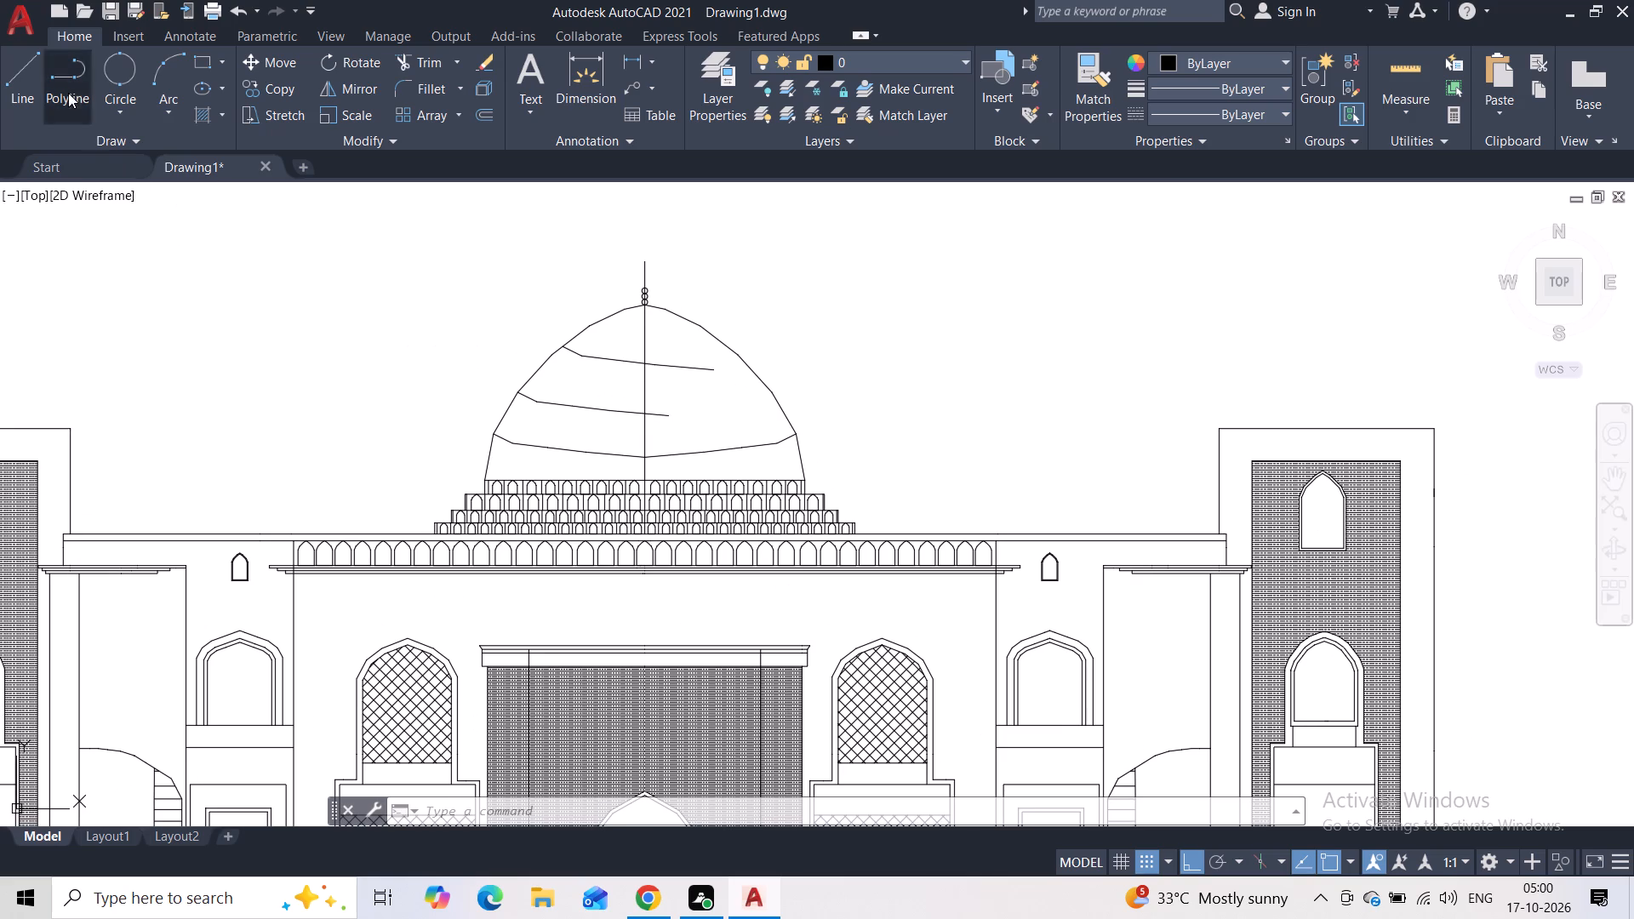
{"action": "left_click", "coordinate": [673, 414]}
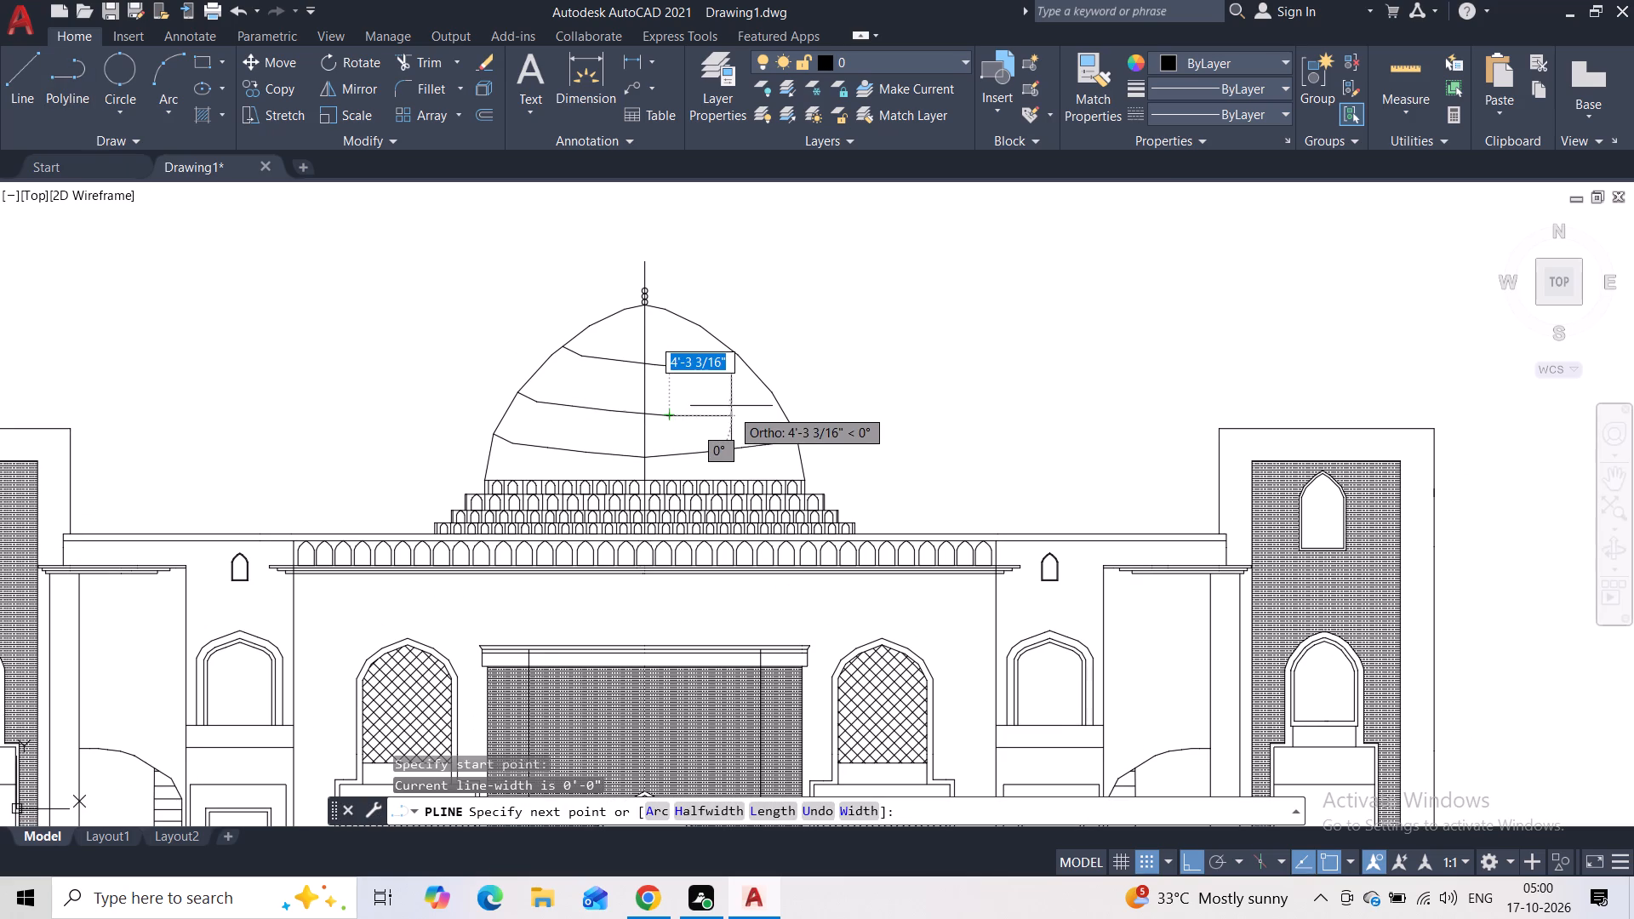
{"action": "key", "text": "F8"}
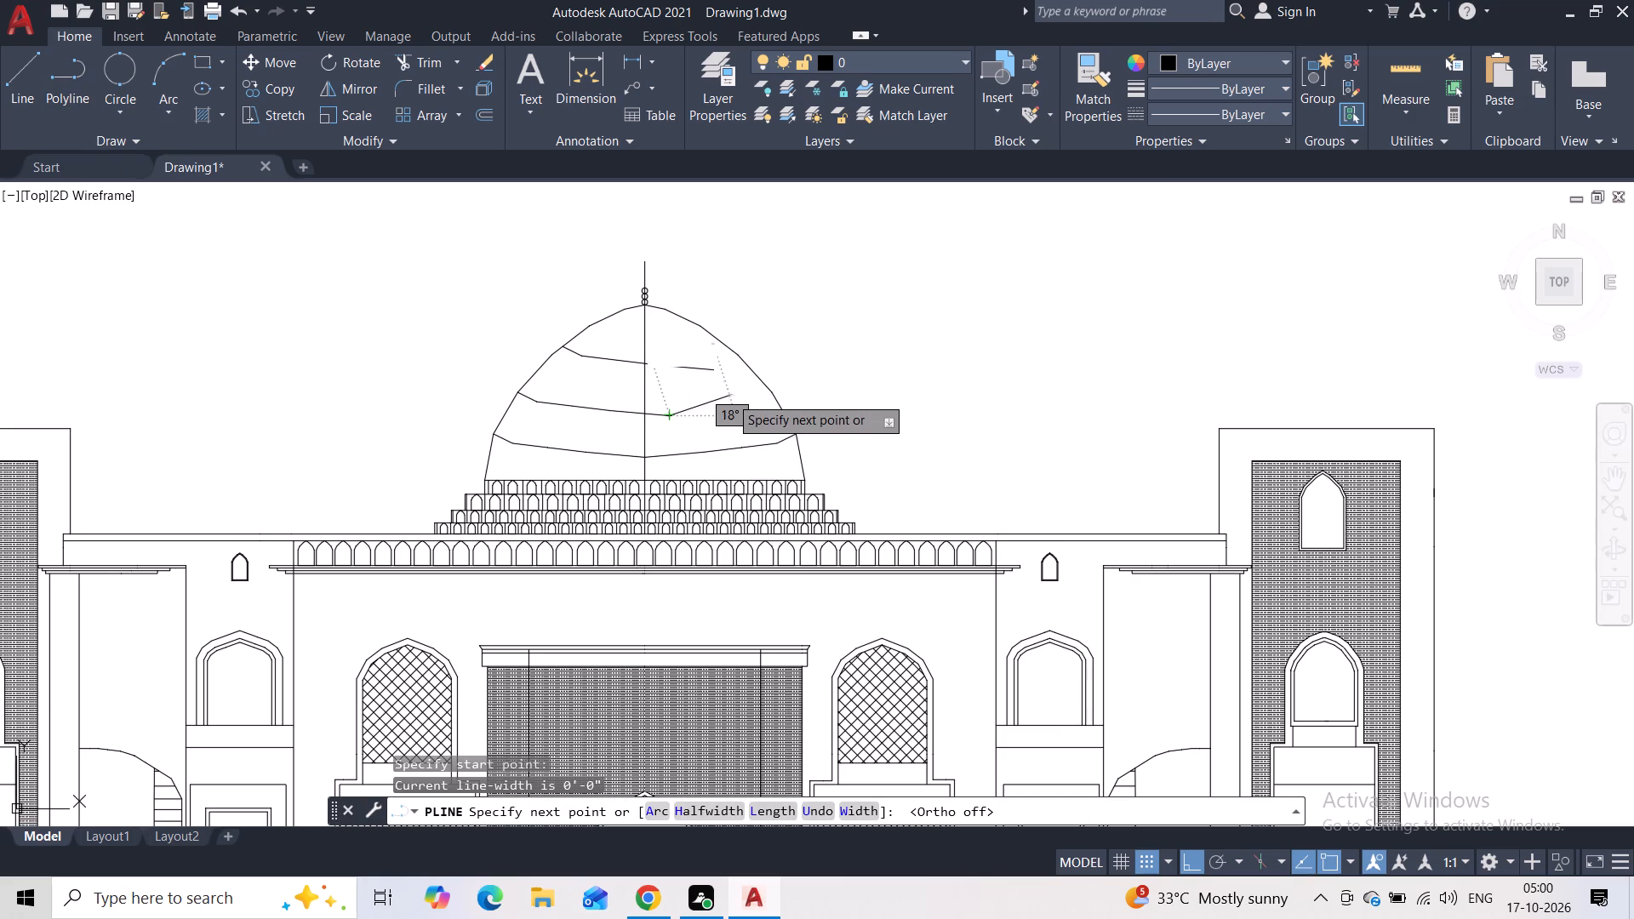
{"action": "scroll", "coordinate": [729, 396], "scroll_direction": "up", "scroll_amount": 2}
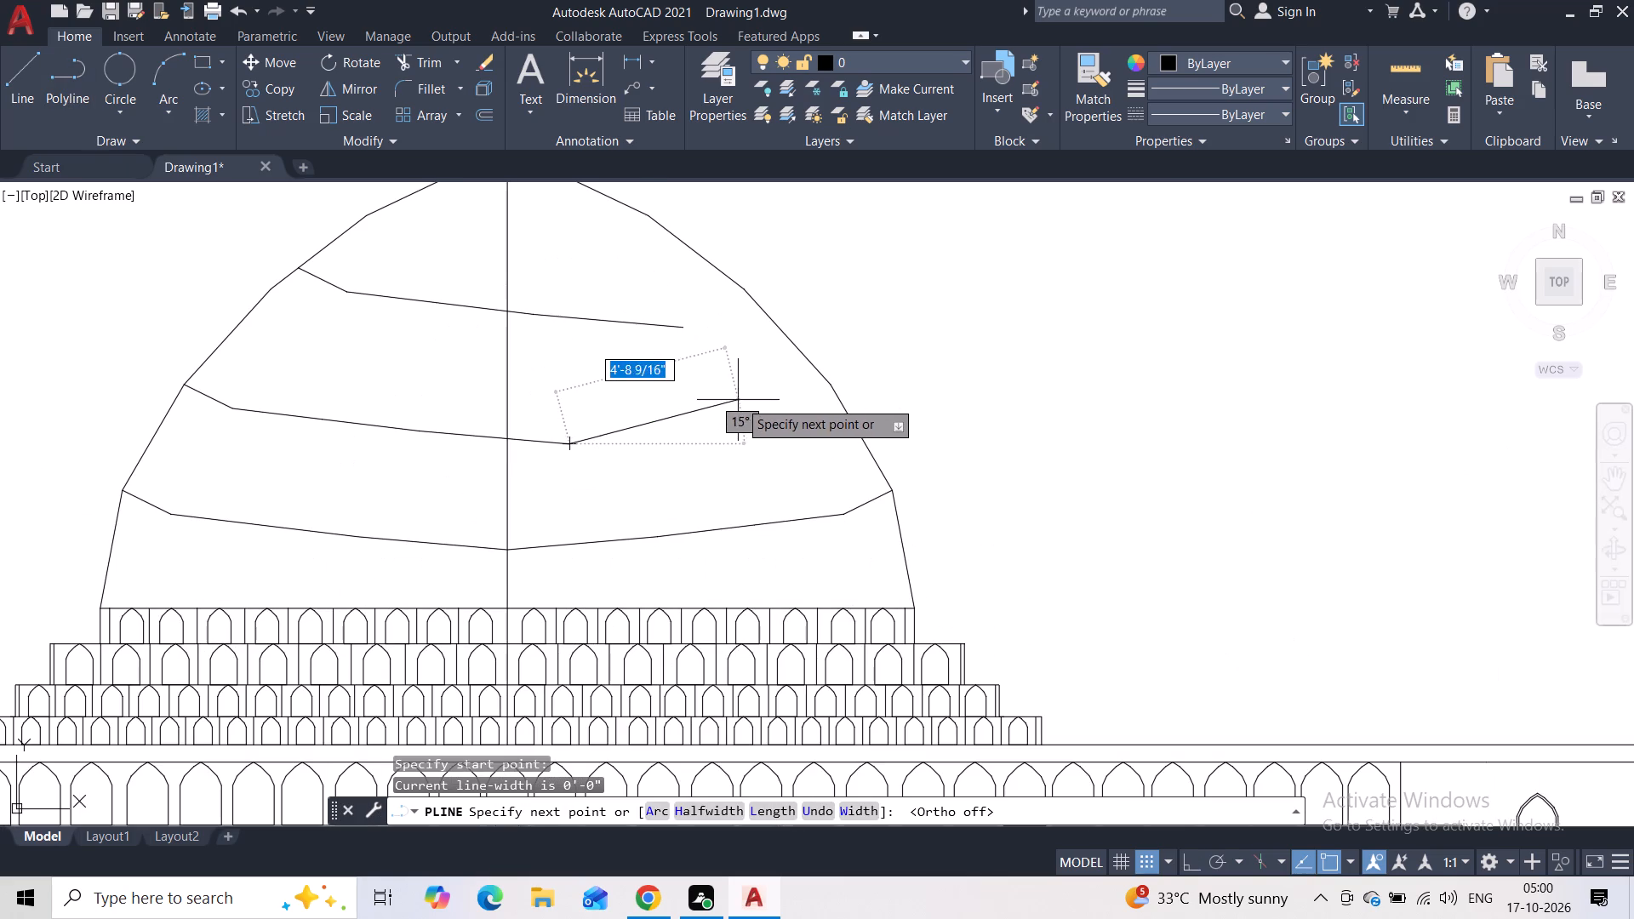
{"action": "left_click", "coordinate": [752, 412]}
{"action": "left_click", "coordinate": [808, 375]}
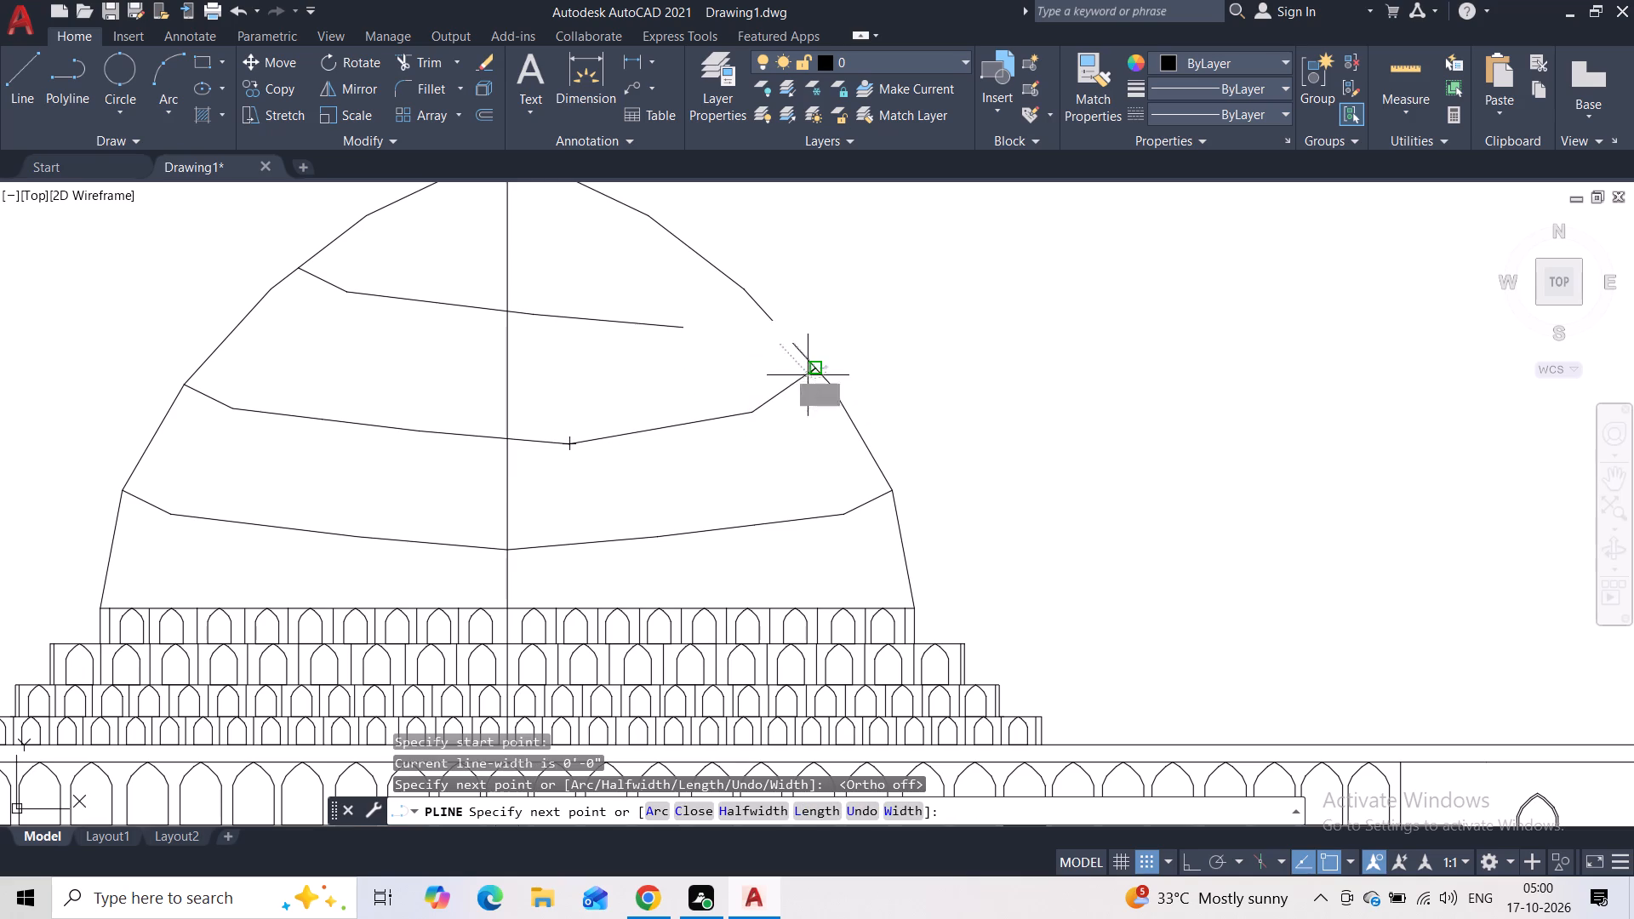
{"action": "key", "text": "Escape"}
{"action": "scroll", "coordinate": [993, 350], "scroll_direction": "down", "scroll_amount": 1}
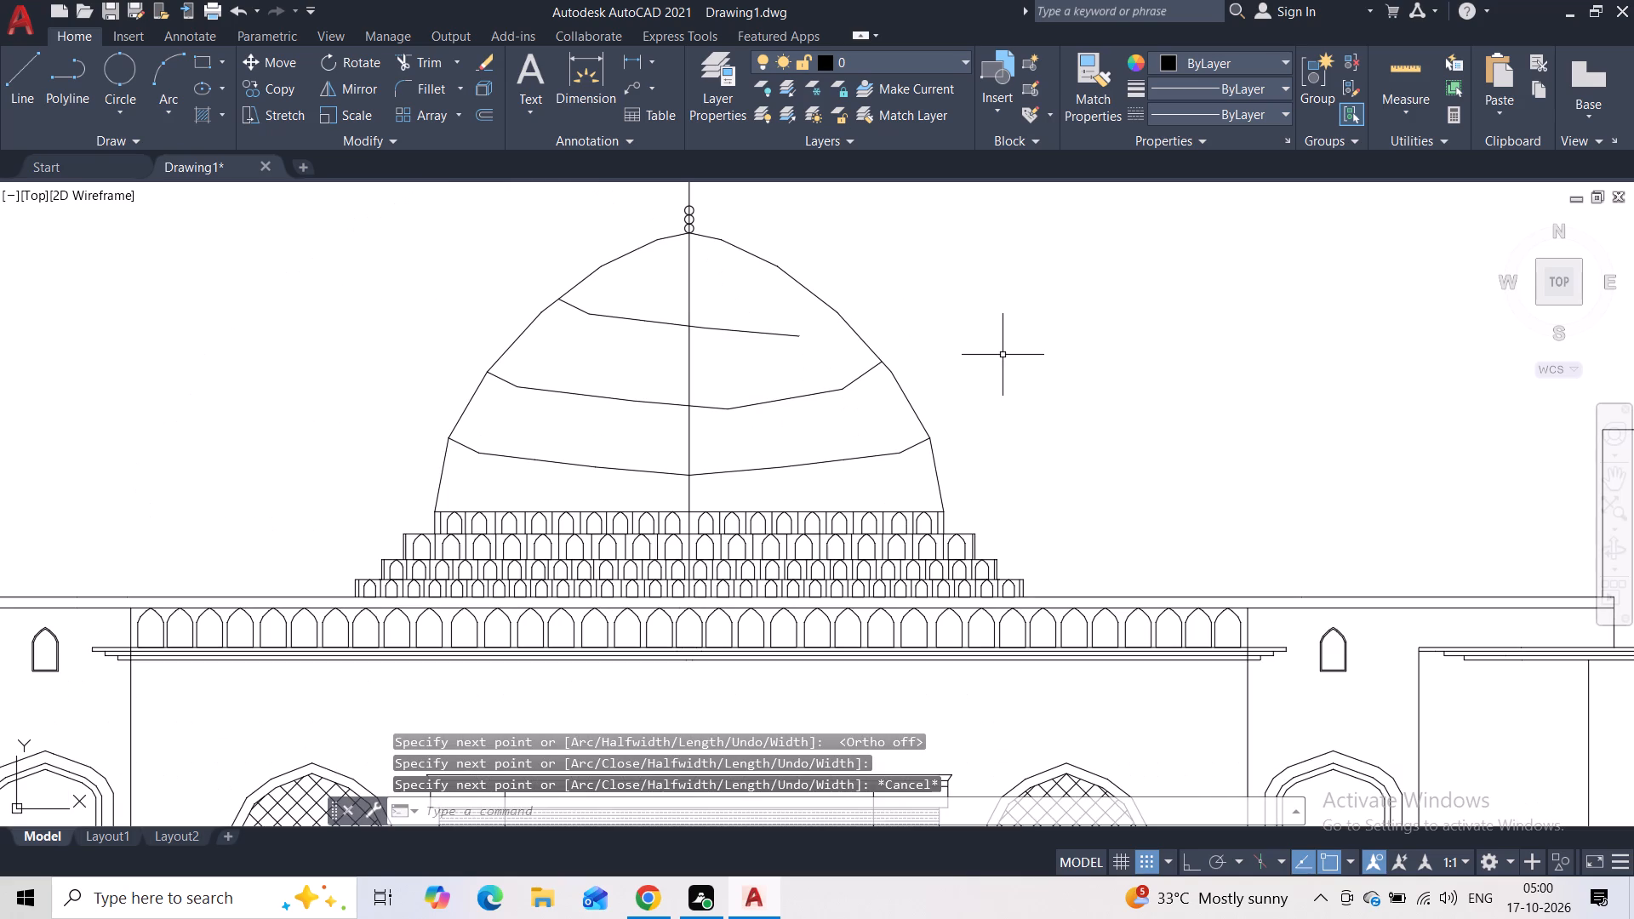
Shorten the uppermost copied band by stretching its inner end back to the dome's vertical centre line.
{"action": "left_click", "coordinate": [788, 324]}
{"action": "left_click", "coordinate": [770, 336]}
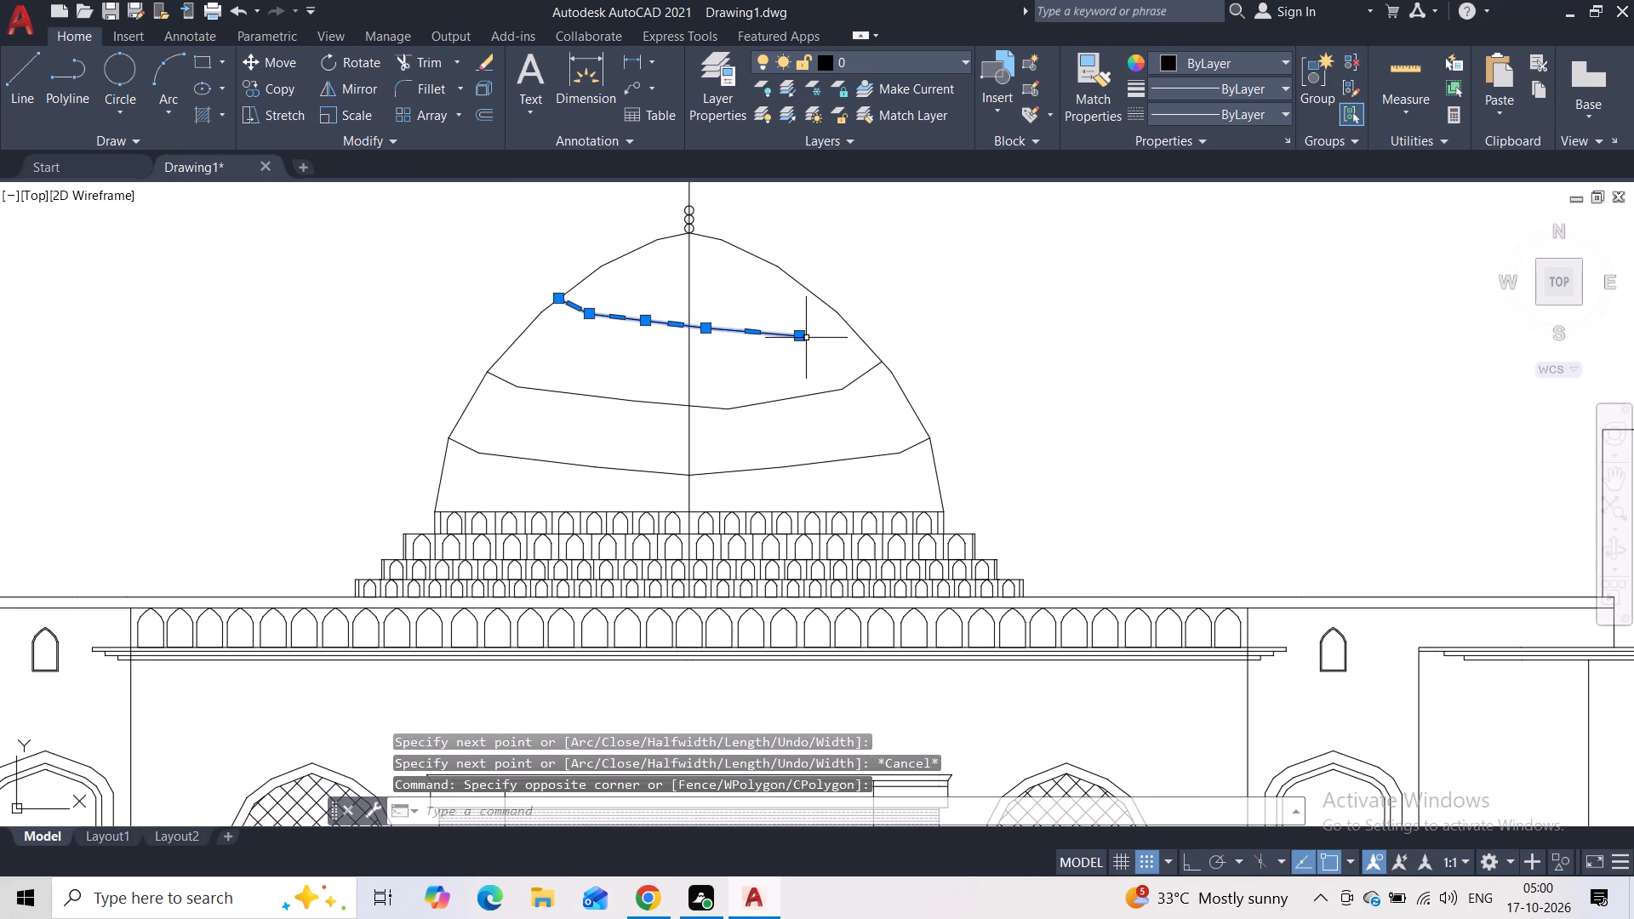
{"action": "left_click", "coordinate": [804, 338]}
{"action": "left_click", "coordinate": [706, 328]}
{"action": "key", "text": "Escape"}
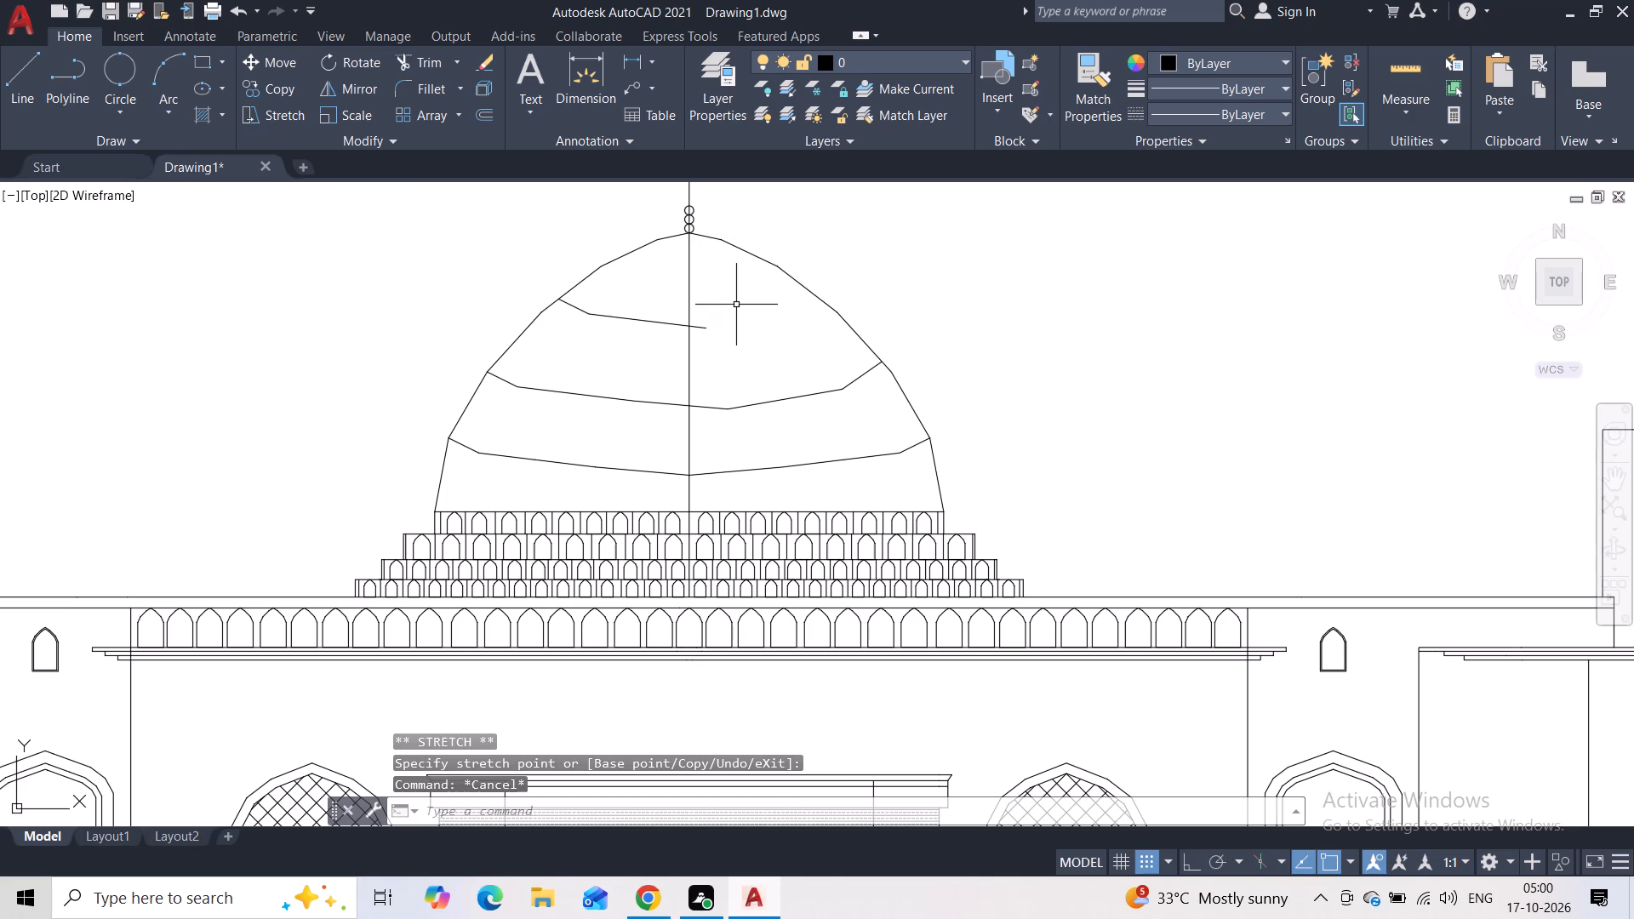
{"action": "scroll", "coordinate": [697, 334], "scroll_direction": "up", "scroll_amount": 2}
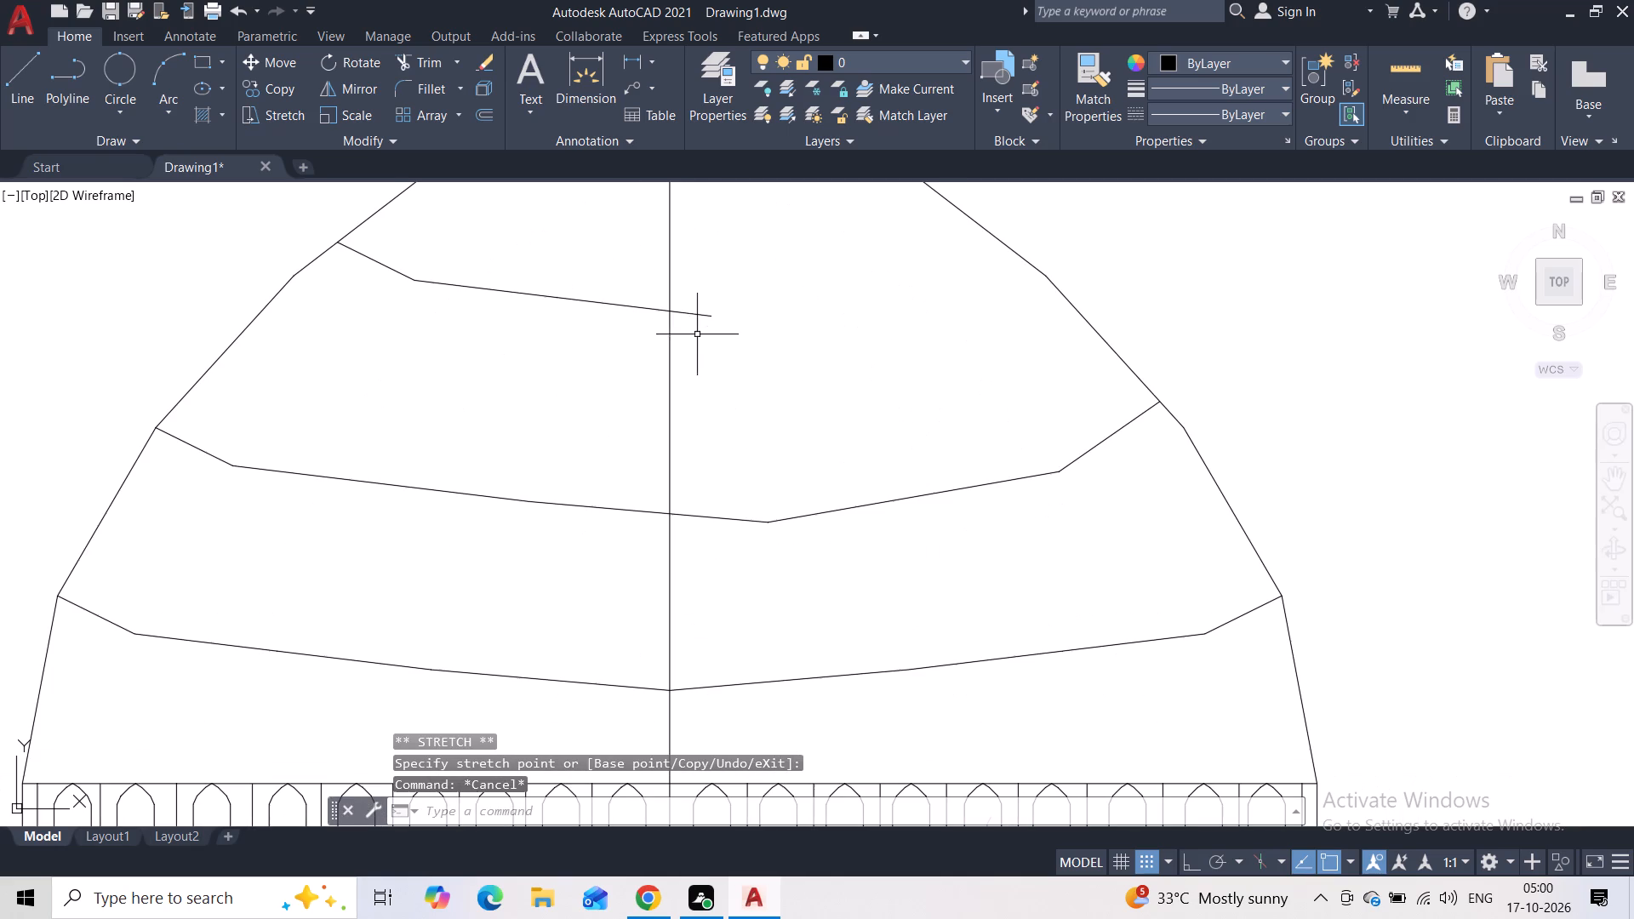
{"action": "left_click", "coordinate": [695, 314]}
{"action": "left_click", "coordinate": [710, 316]}
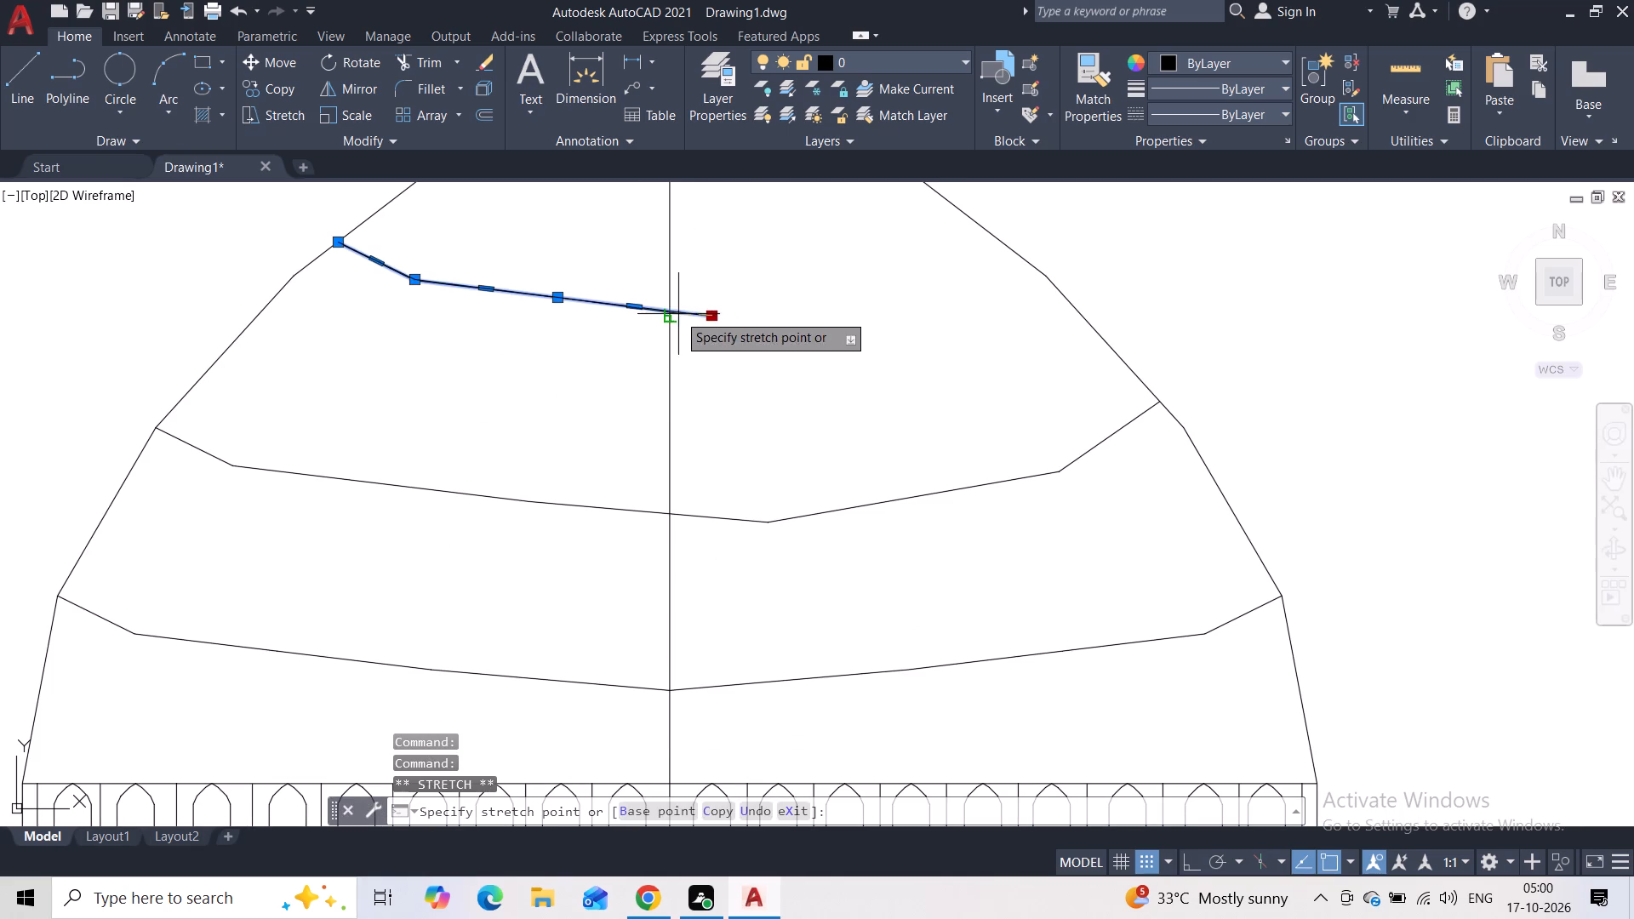
{"action": "left_click", "coordinate": [674, 310]}
{"action": "key", "text": "Escape"}
Draw a three-segment polyline from the uppermost band's end on the centre line up to the dome's right outline.
{"action": "left_click", "coordinate": [59, 94]}
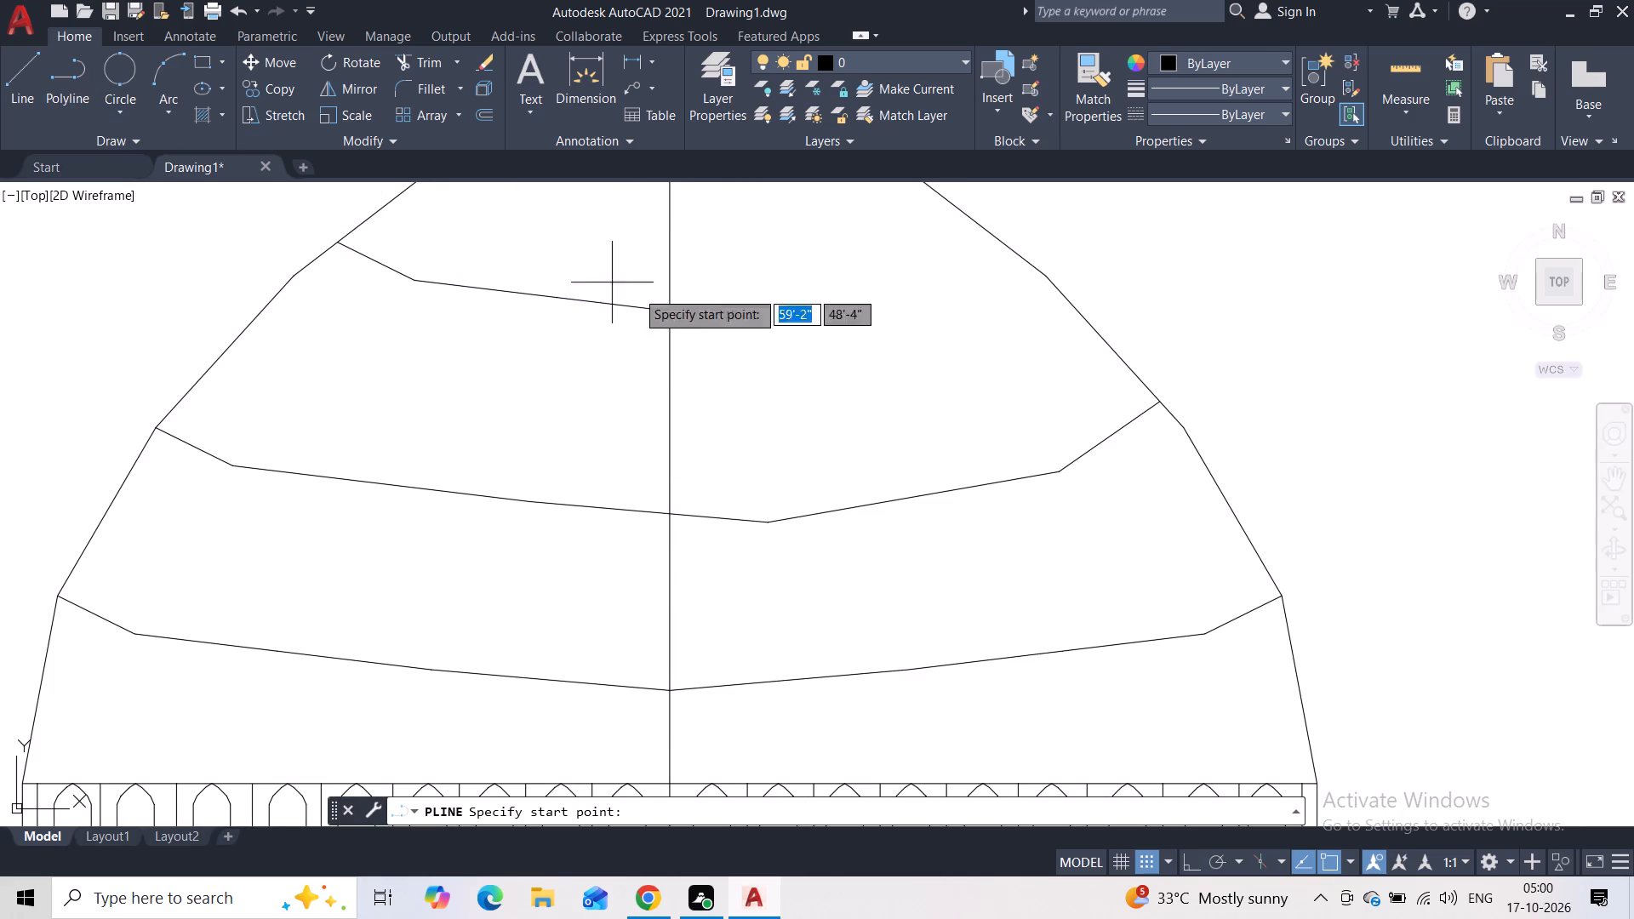
{"action": "left_click", "coordinate": [676, 309]}
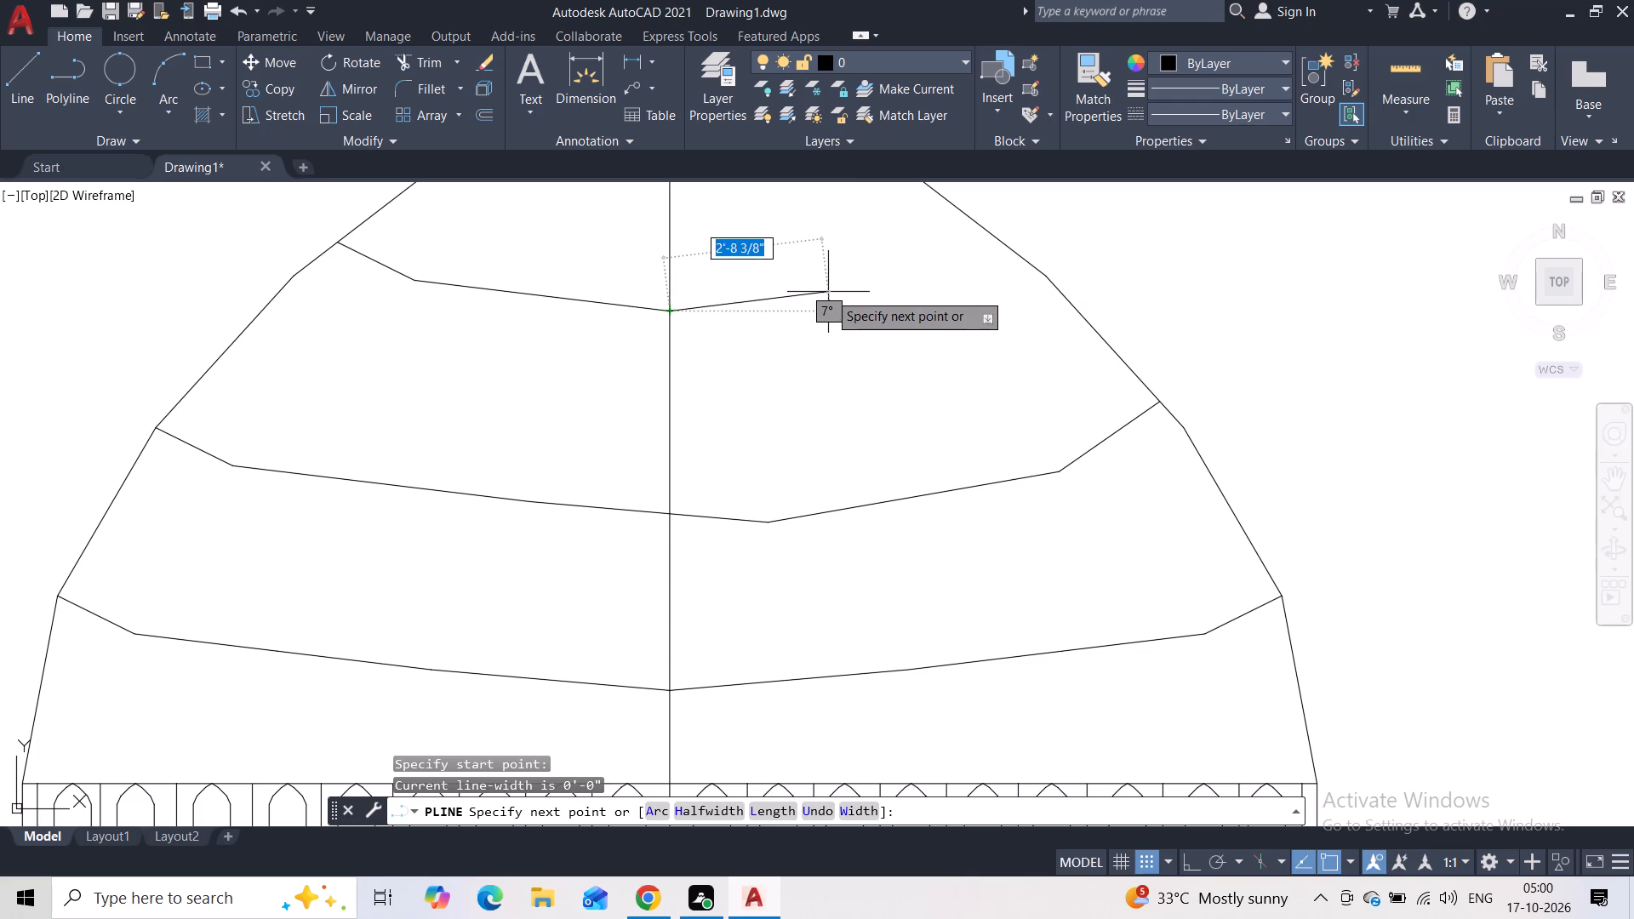
{"action": "left_click", "coordinate": [852, 296]}
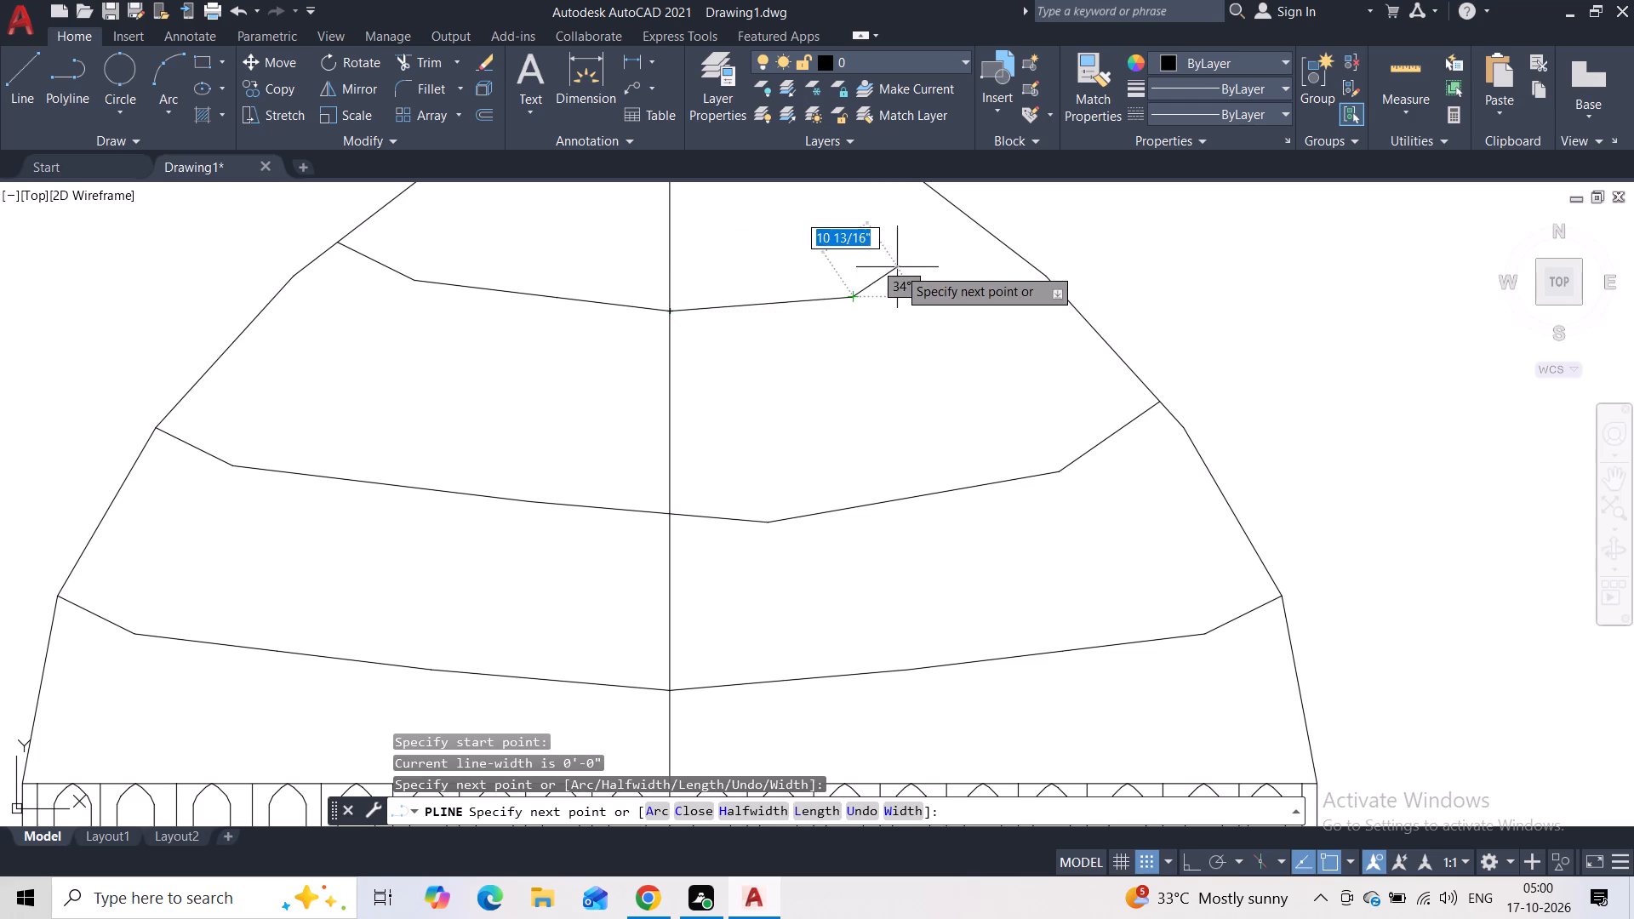
{"action": "left_click", "coordinate": [930, 265]}
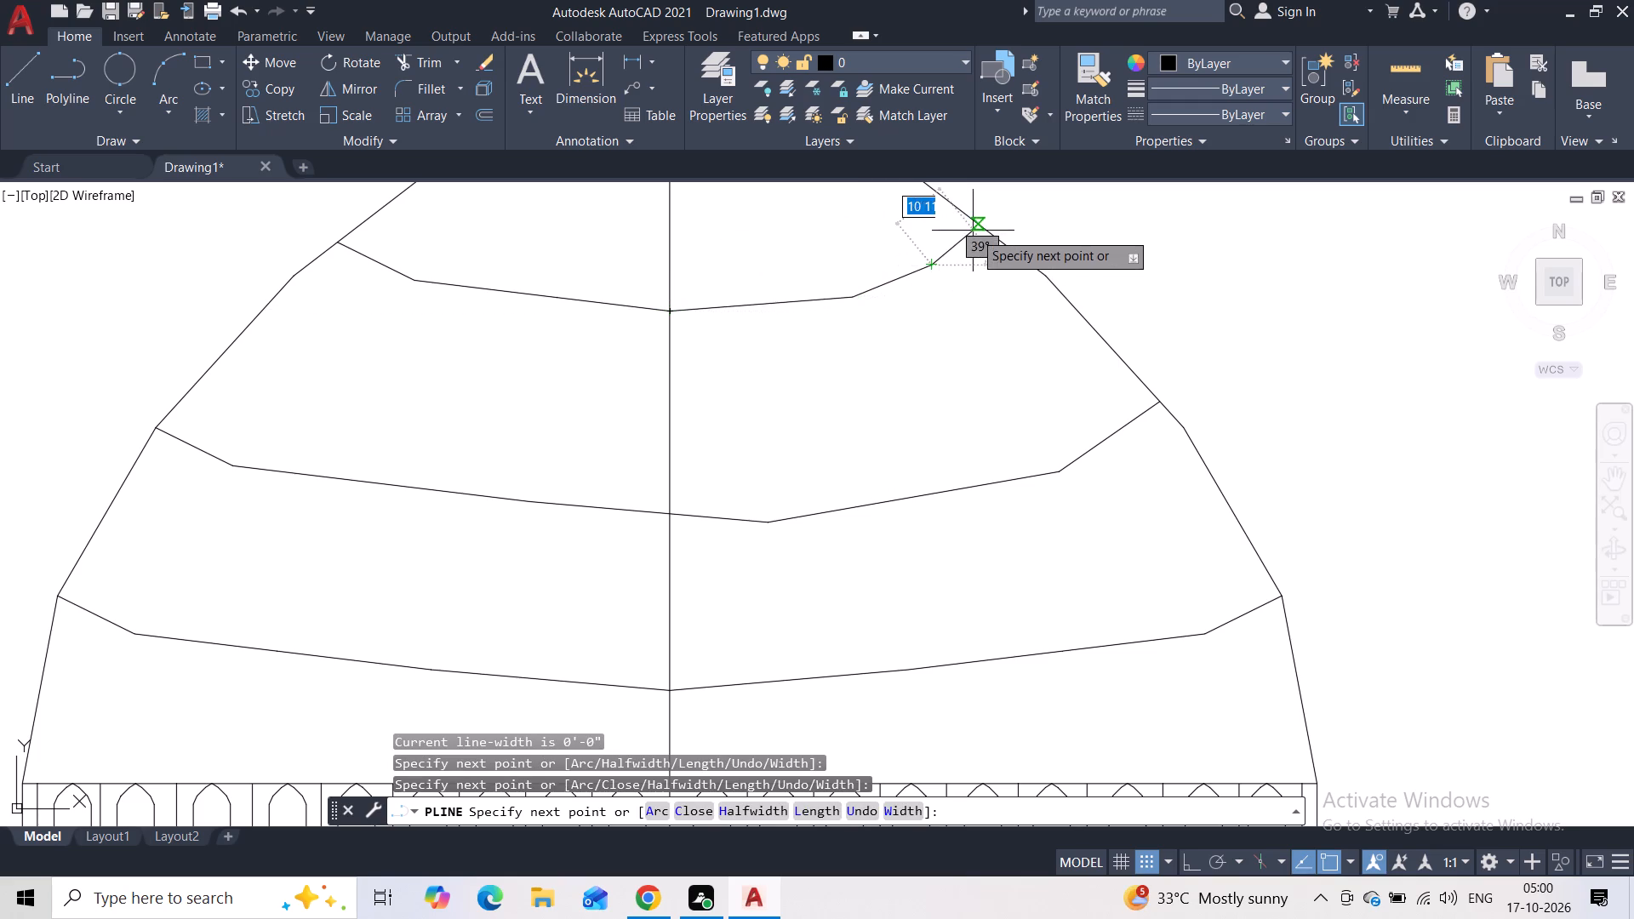
{"action": "left_click", "coordinate": [974, 231]}
{"action": "key", "text": "Escape"}
Add the multiline text FRONT ELEVATION, 12" high, below the central portal of the building.
{"action": "middle_click_drag", "start_coordinate": [1150, 328], "coordinate": [1136, 320]}
{"action": "scroll", "coordinate": [1136, 320], "scroll_direction": "down", "scroll_amount": 1}
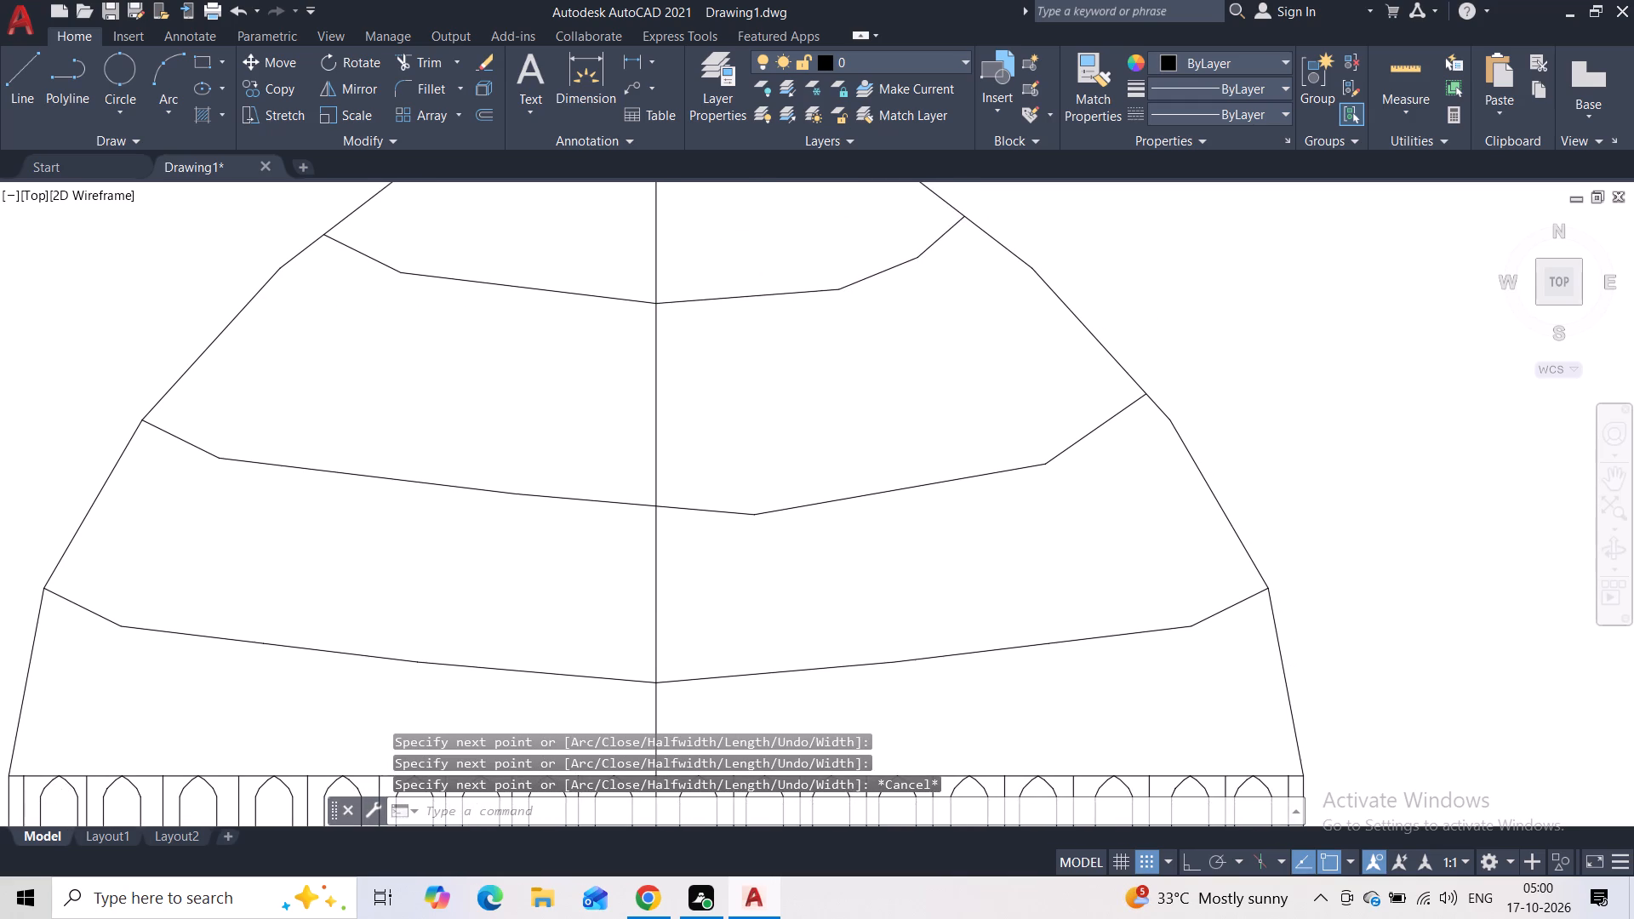
{"action": "scroll", "coordinate": [924, 456], "scroll_direction": "down", "scroll_amount": 1}
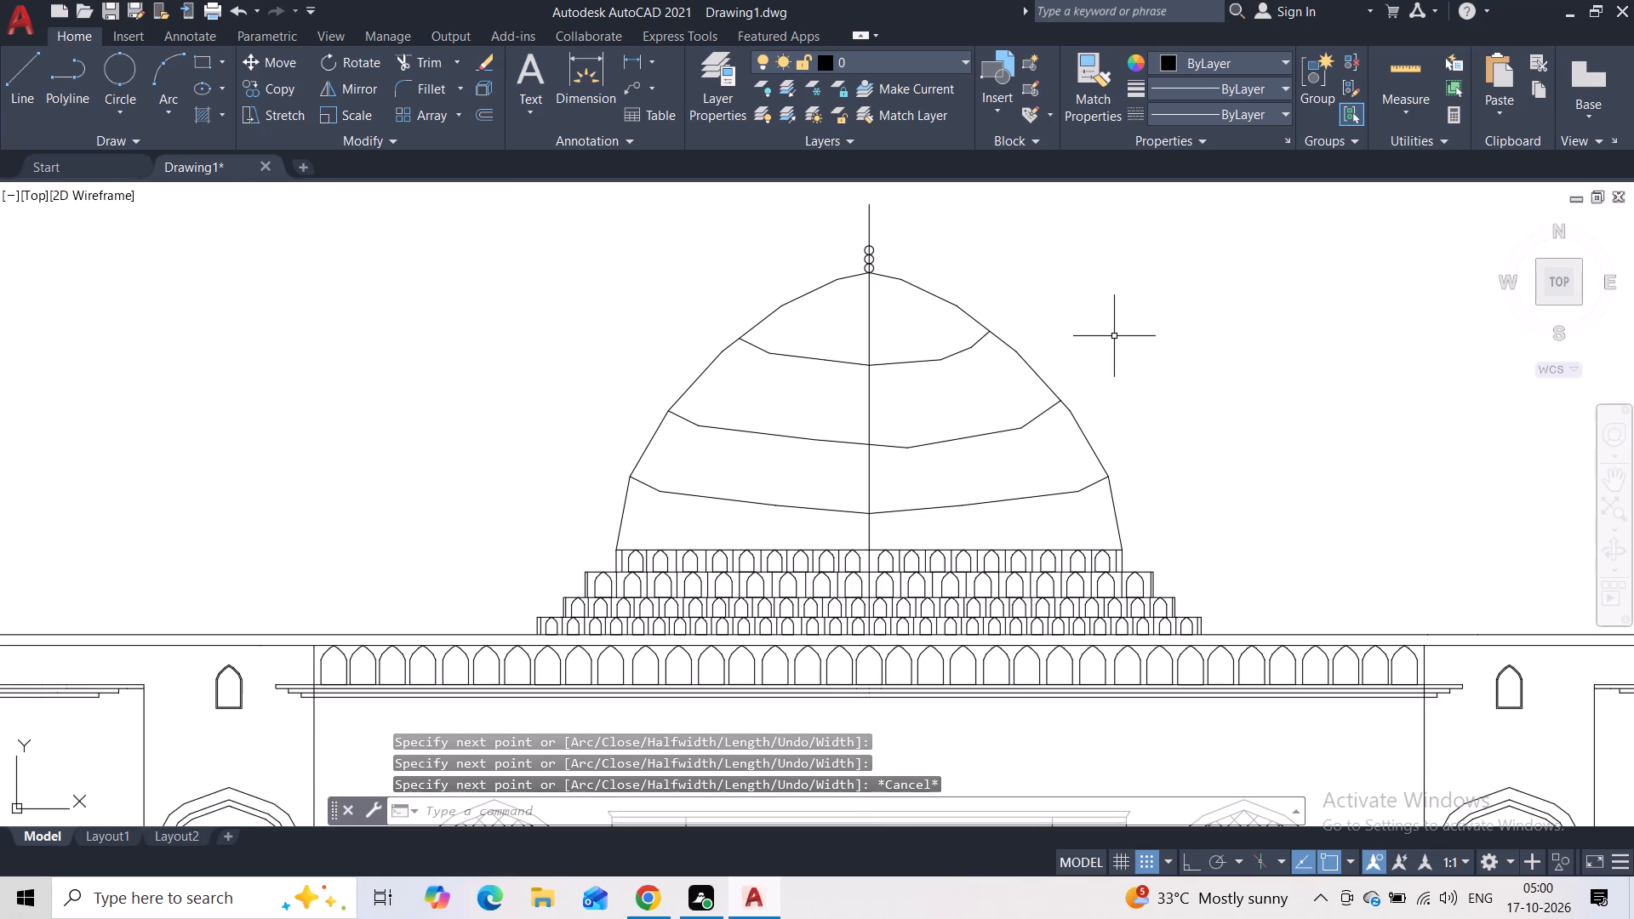
{"action": "scroll", "coordinate": [1123, 362], "scroll_direction": "down", "scroll_amount": 2}
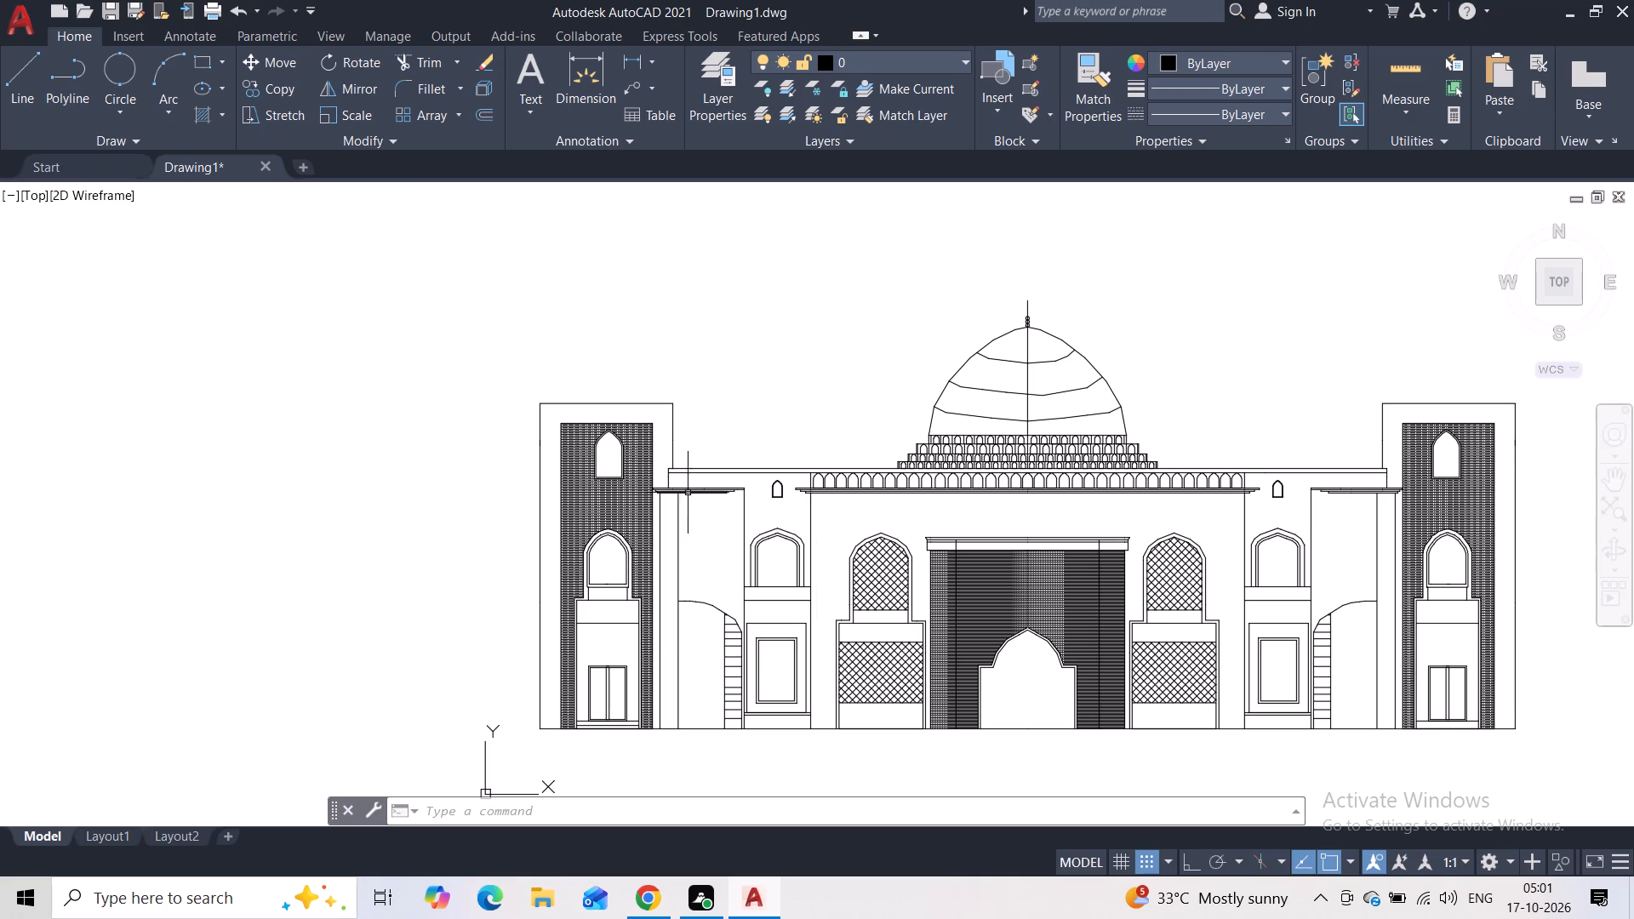
{"action": "middle_click_drag", "start_coordinate": [747, 761], "coordinate": [616, 771]}
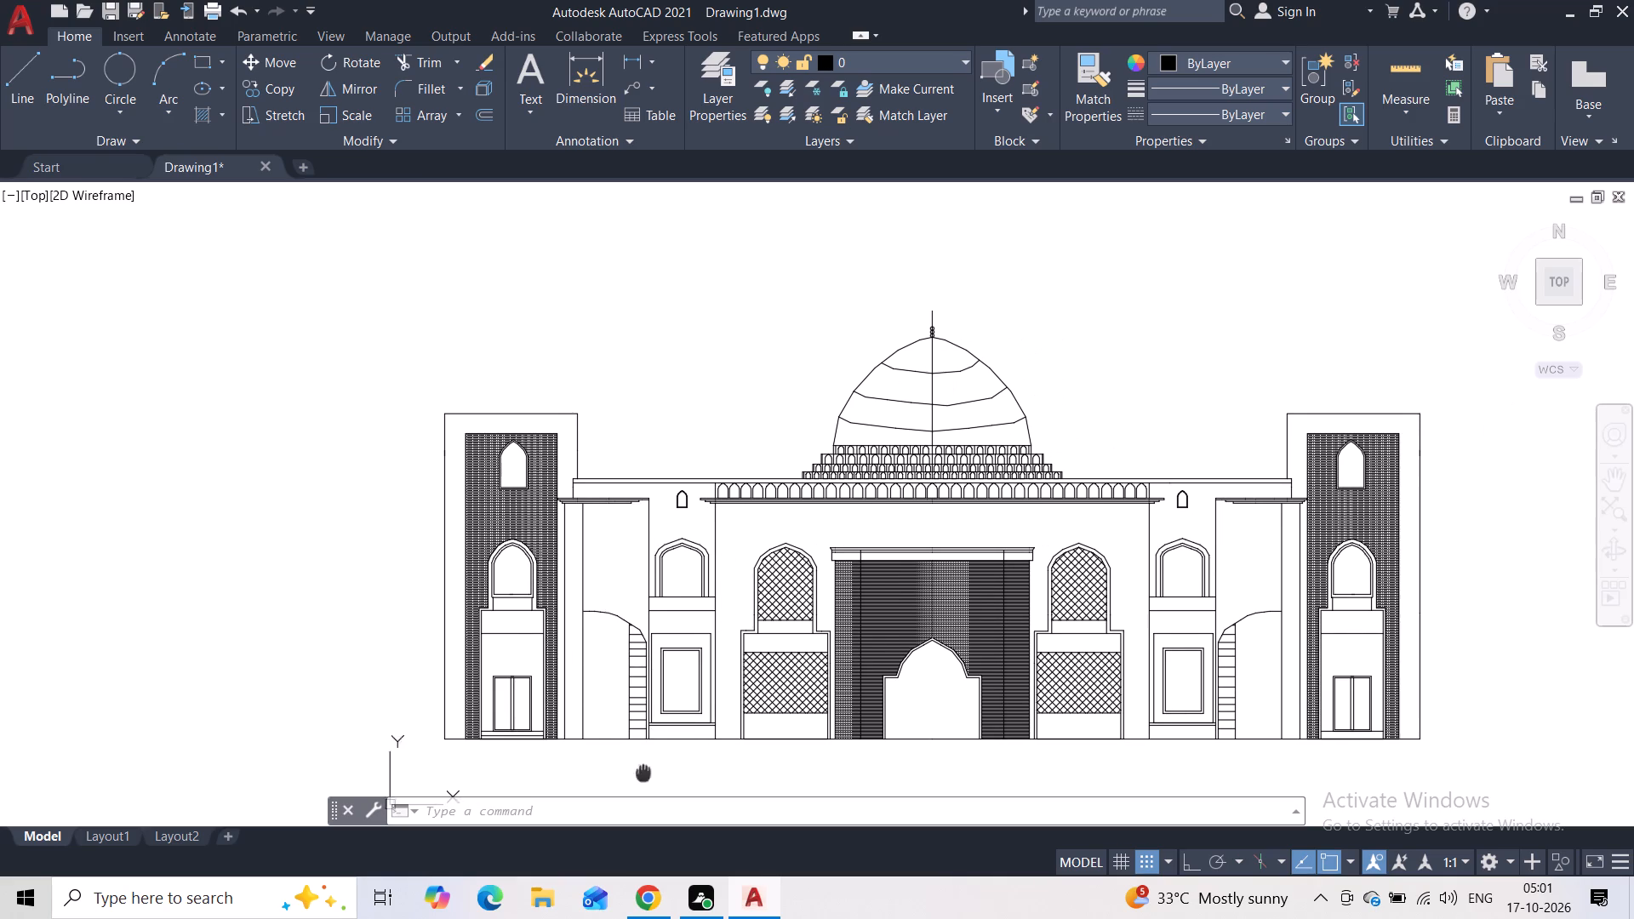
{"action": "middle_click_drag", "start_coordinate": [616, 771], "coordinate": [523, 723]}
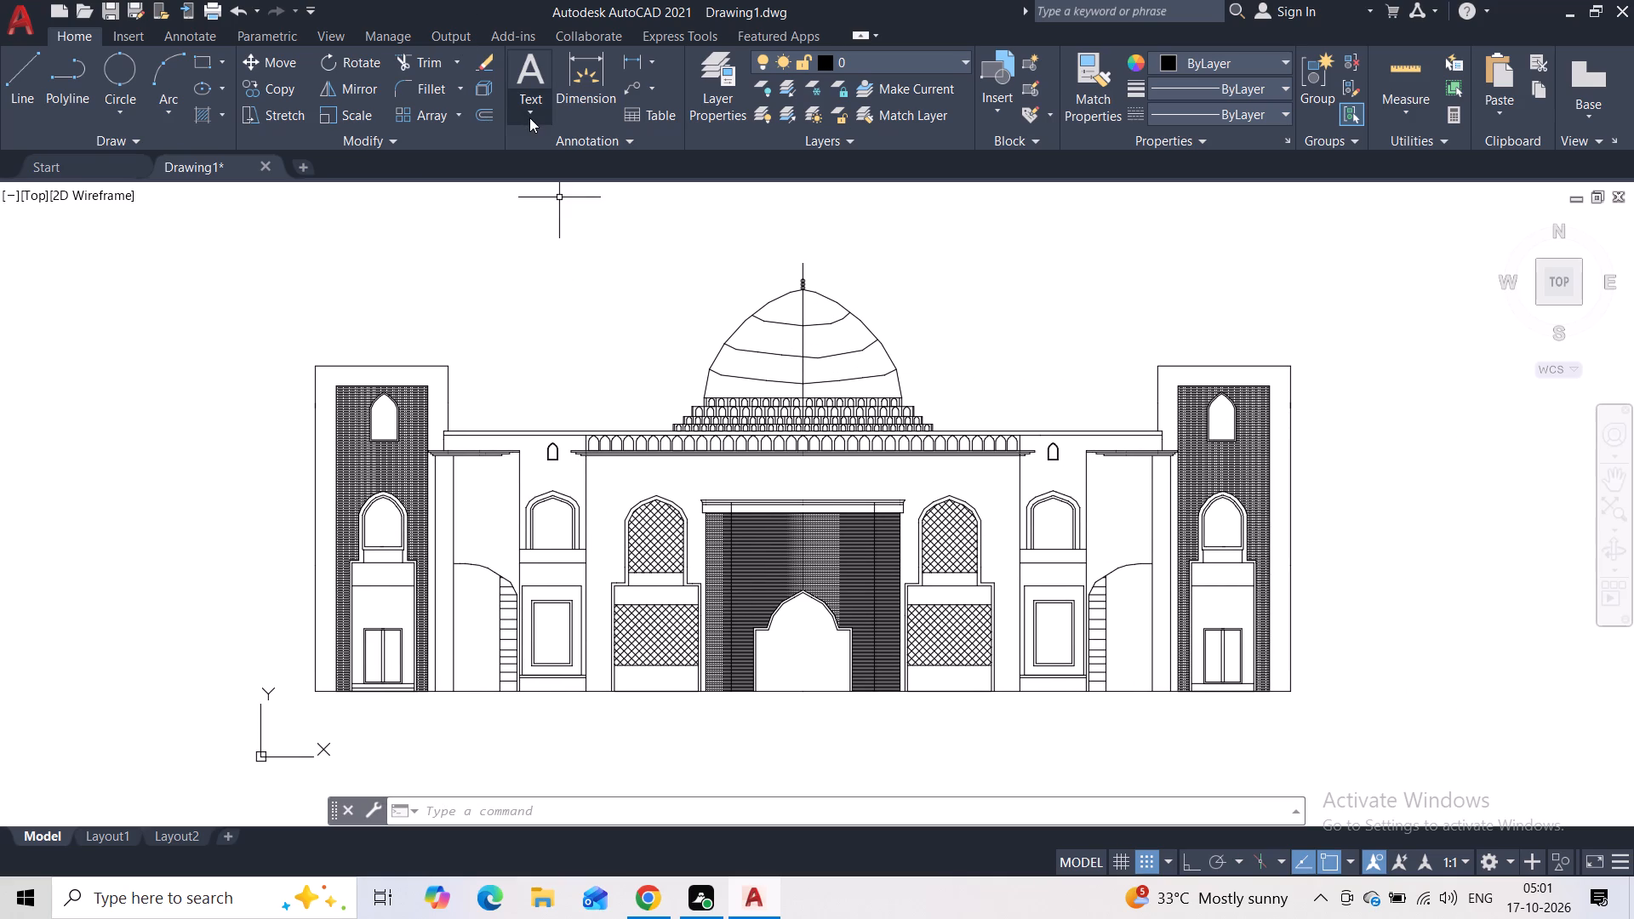
{"action": "left_click", "coordinate": [529, 117]}
{"action": "left_click", "coordinate": [569, 152]}
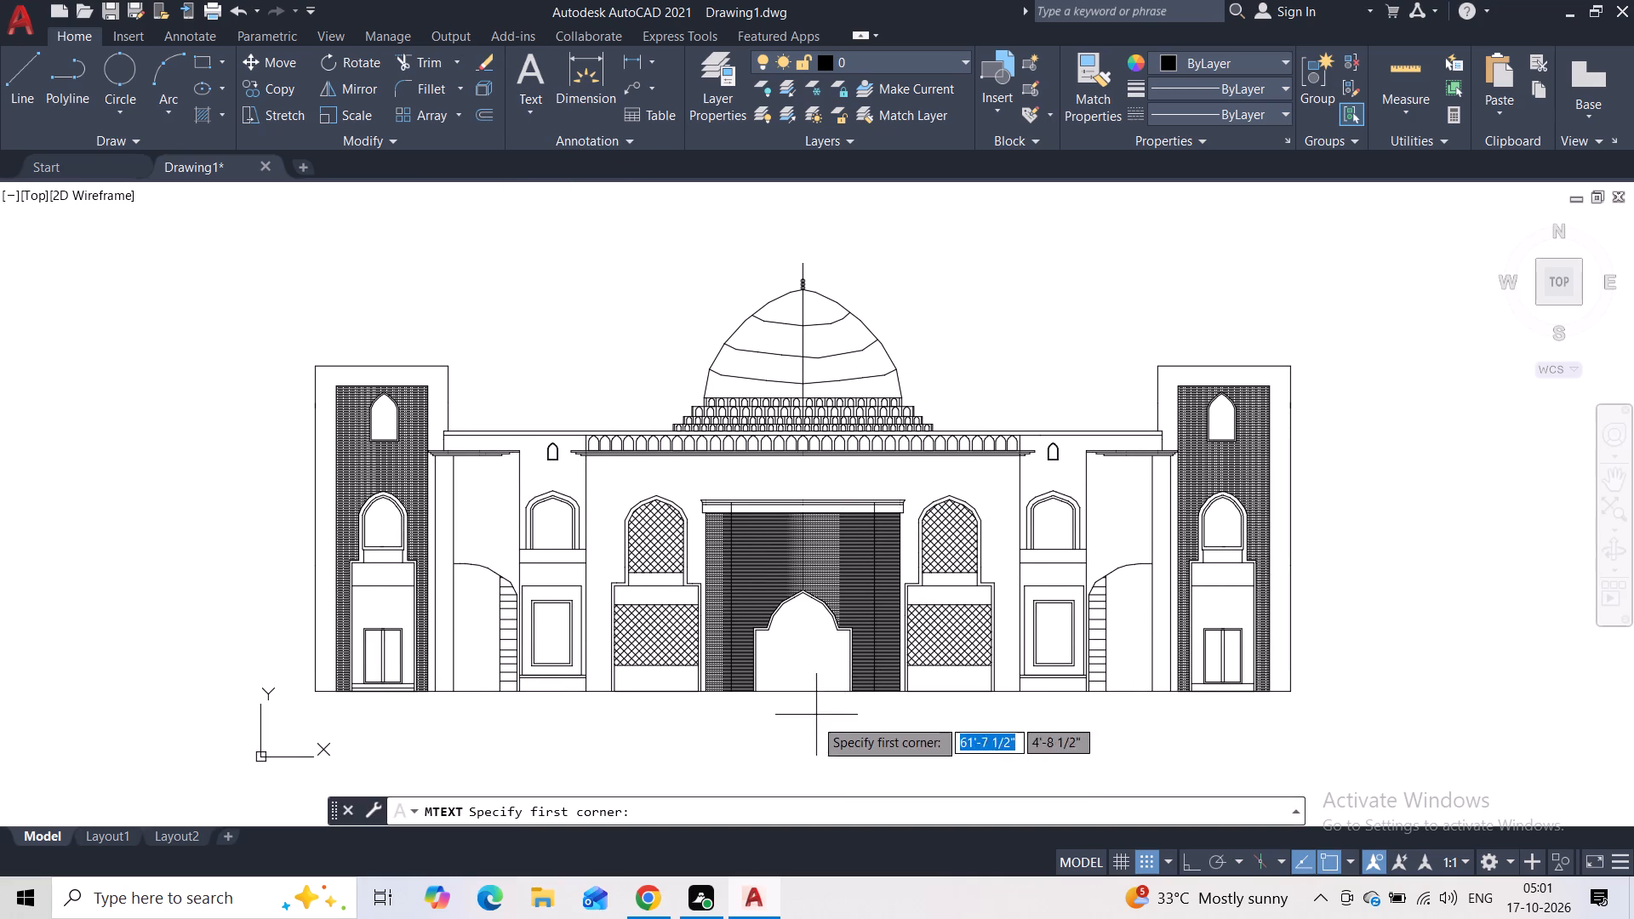
{"action": "middle_click_drag", "start_coordinate": [814, 719], "coordinate": [771, 602]}
{"action": "left_click", "coordinate": [671, 602]}
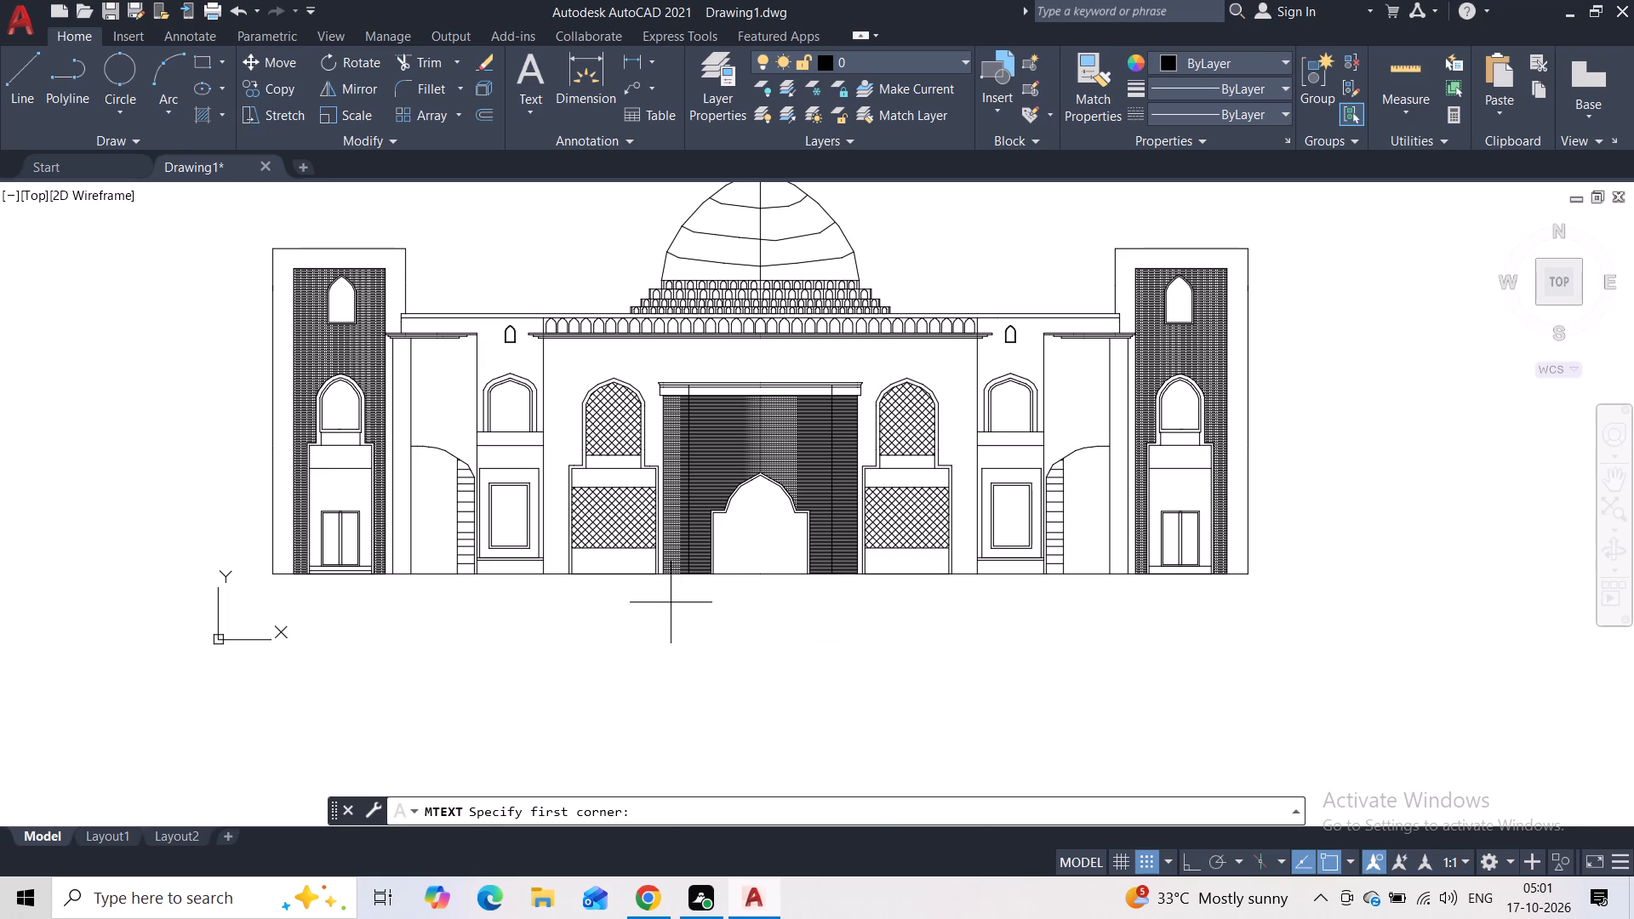
{"action": "left_click", "coordinate": [876, 659]}
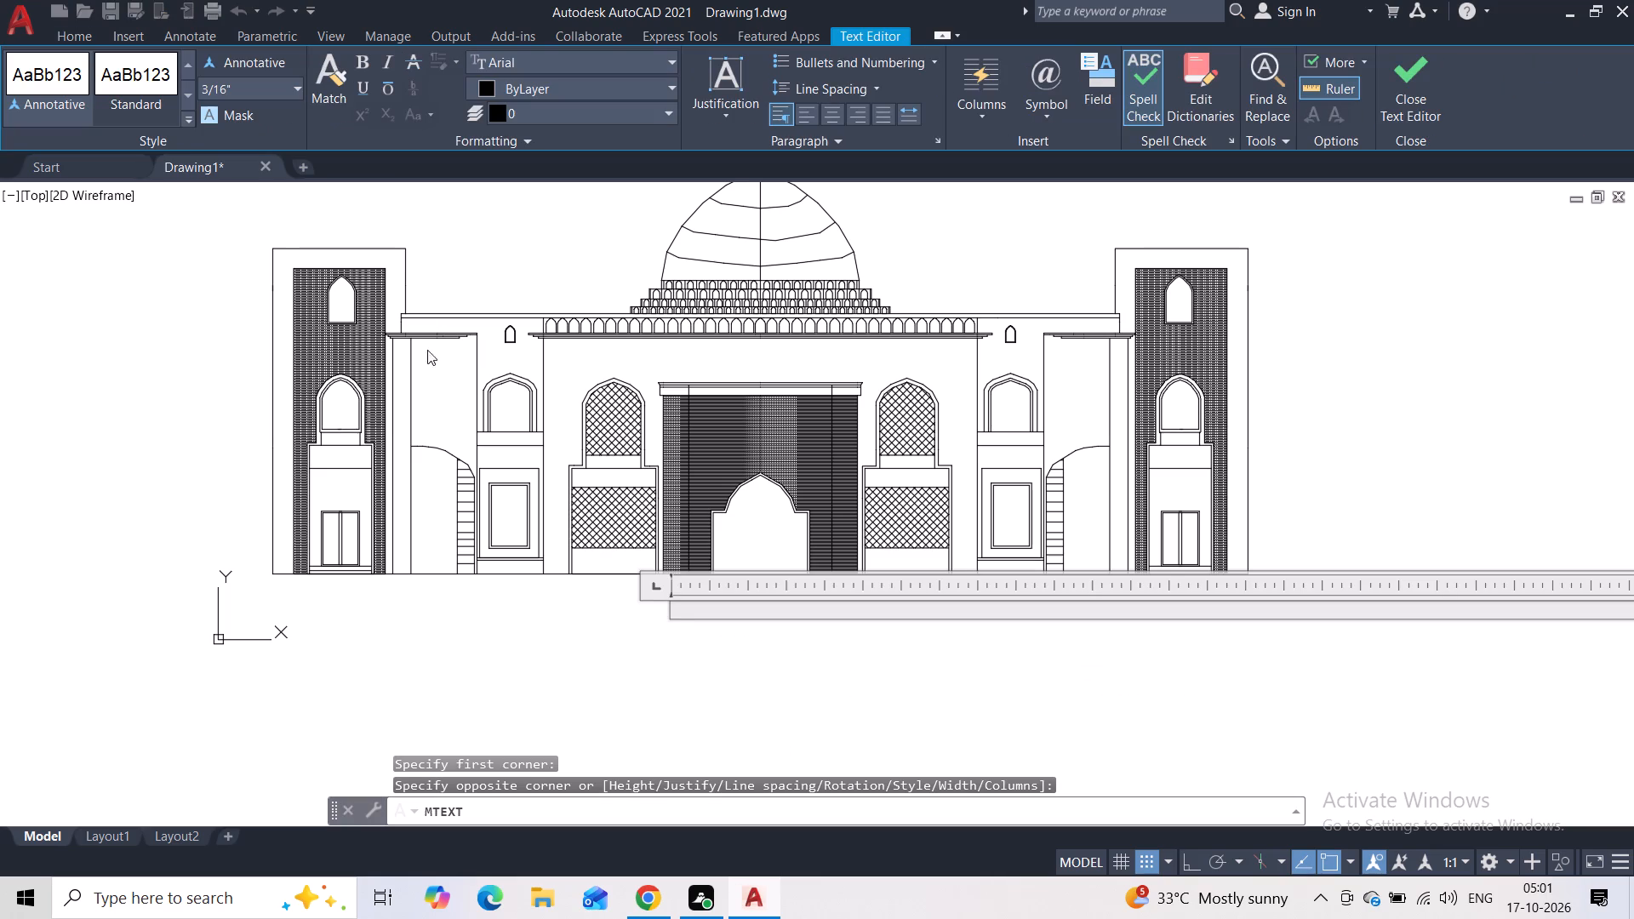
{"action": "left_click", "coordinate": [264, 89]}
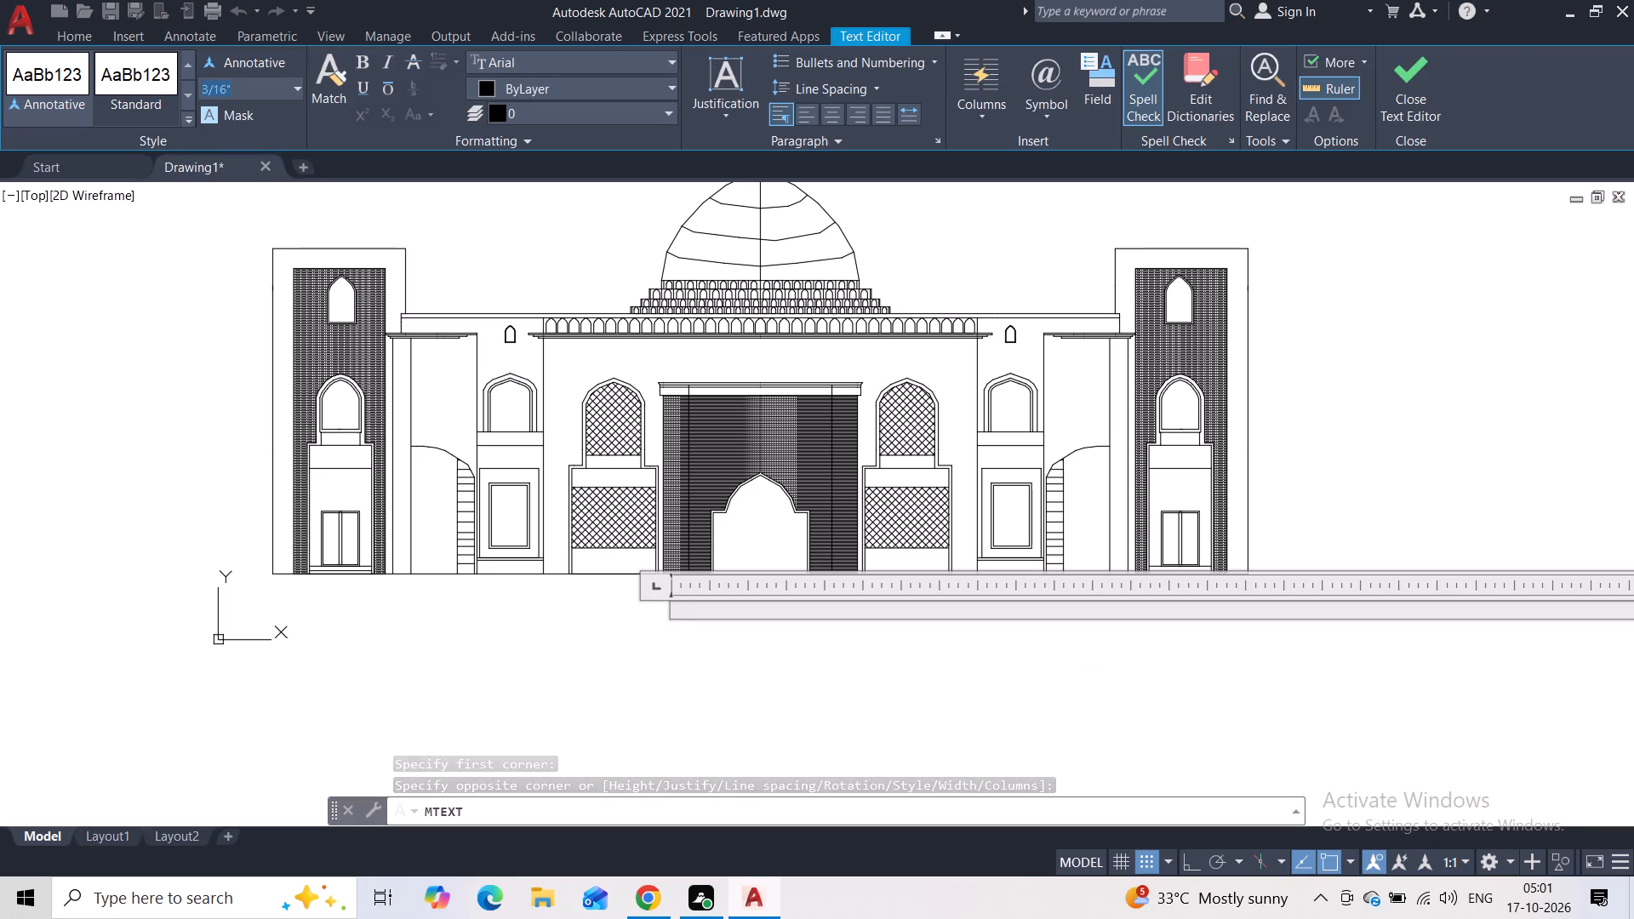
{"action": "key", "text": "BackSpace"}
{"action": "type", "text": "12\""}
{"action": "key", "text": "Return"}
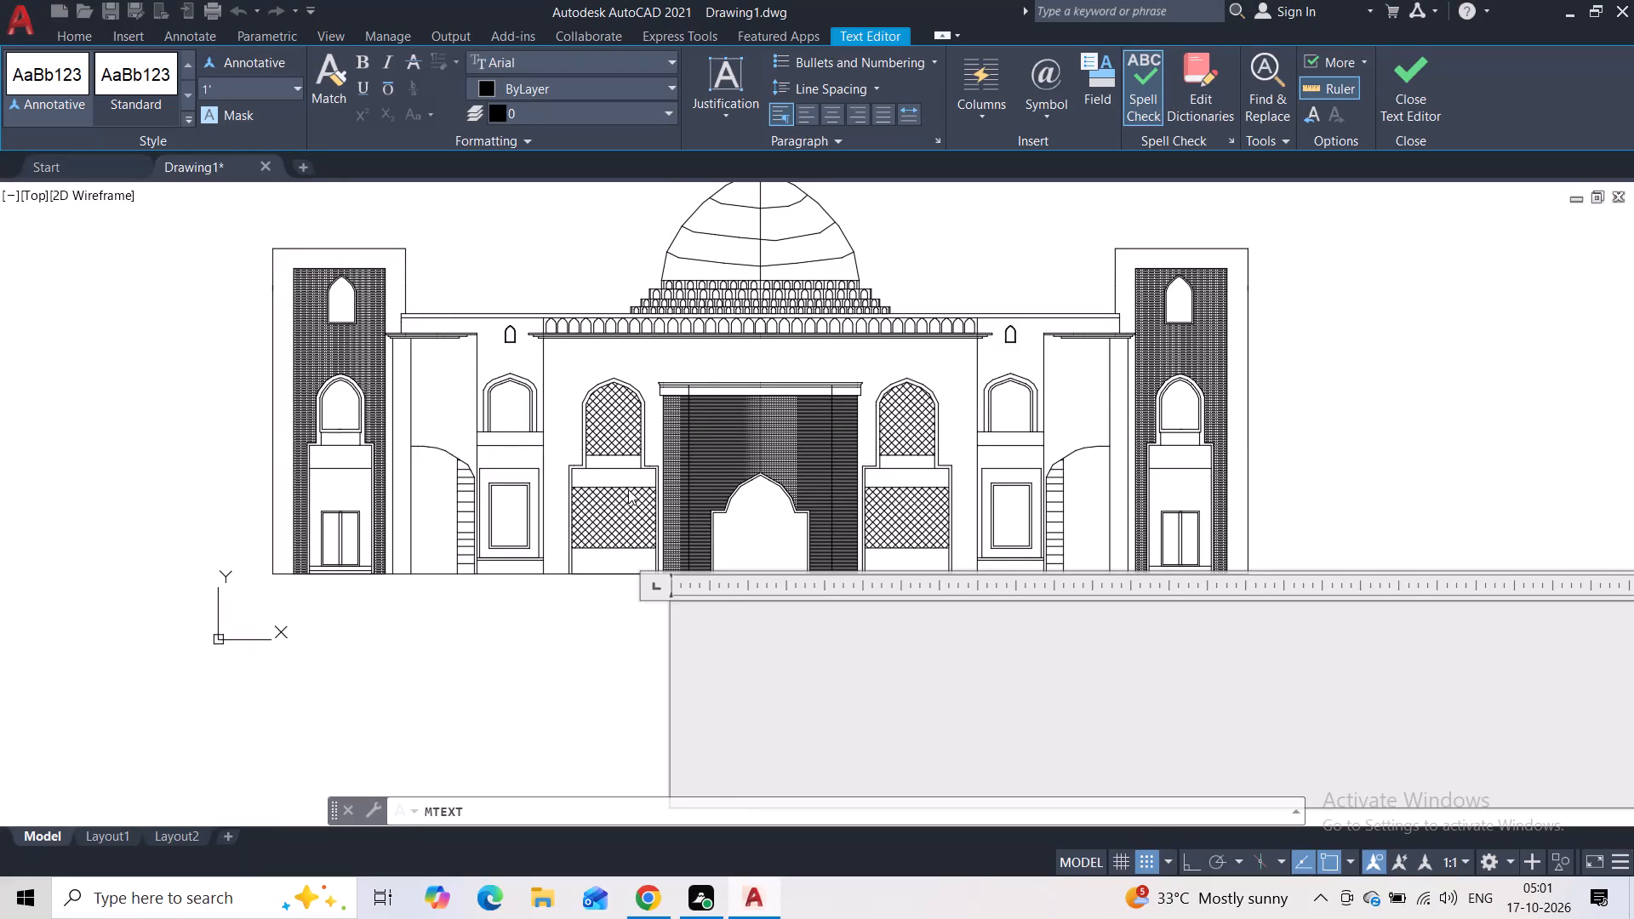
{"action": "type", "text": "FRONT"}
{"action": "key", "text": "space"}
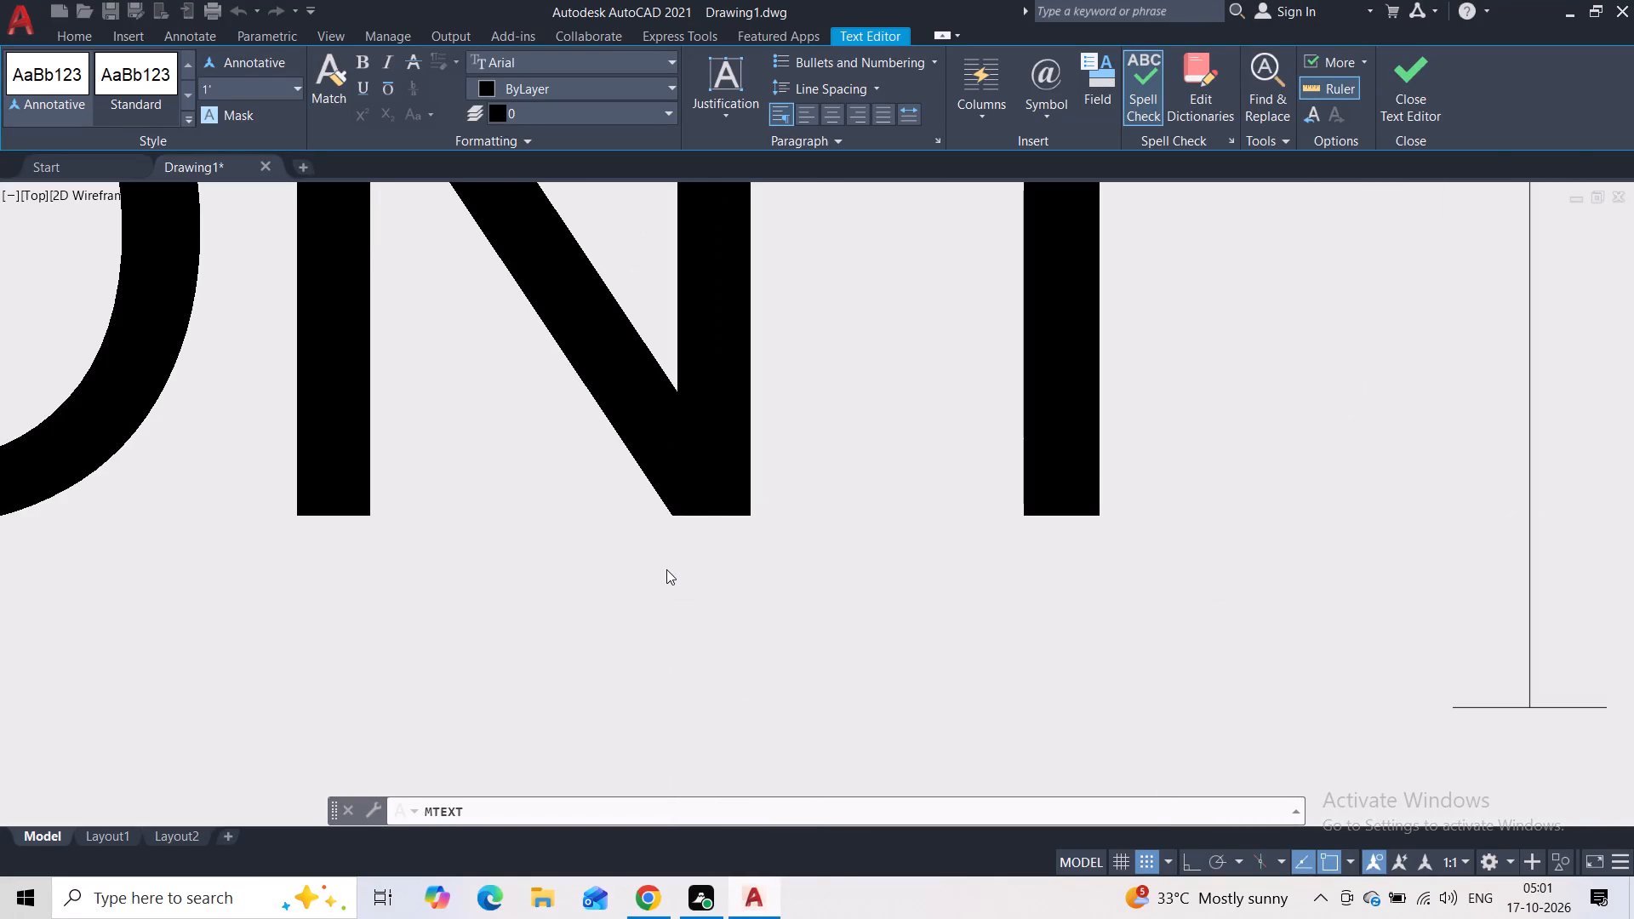
{"action": "type", "text": "EL"}
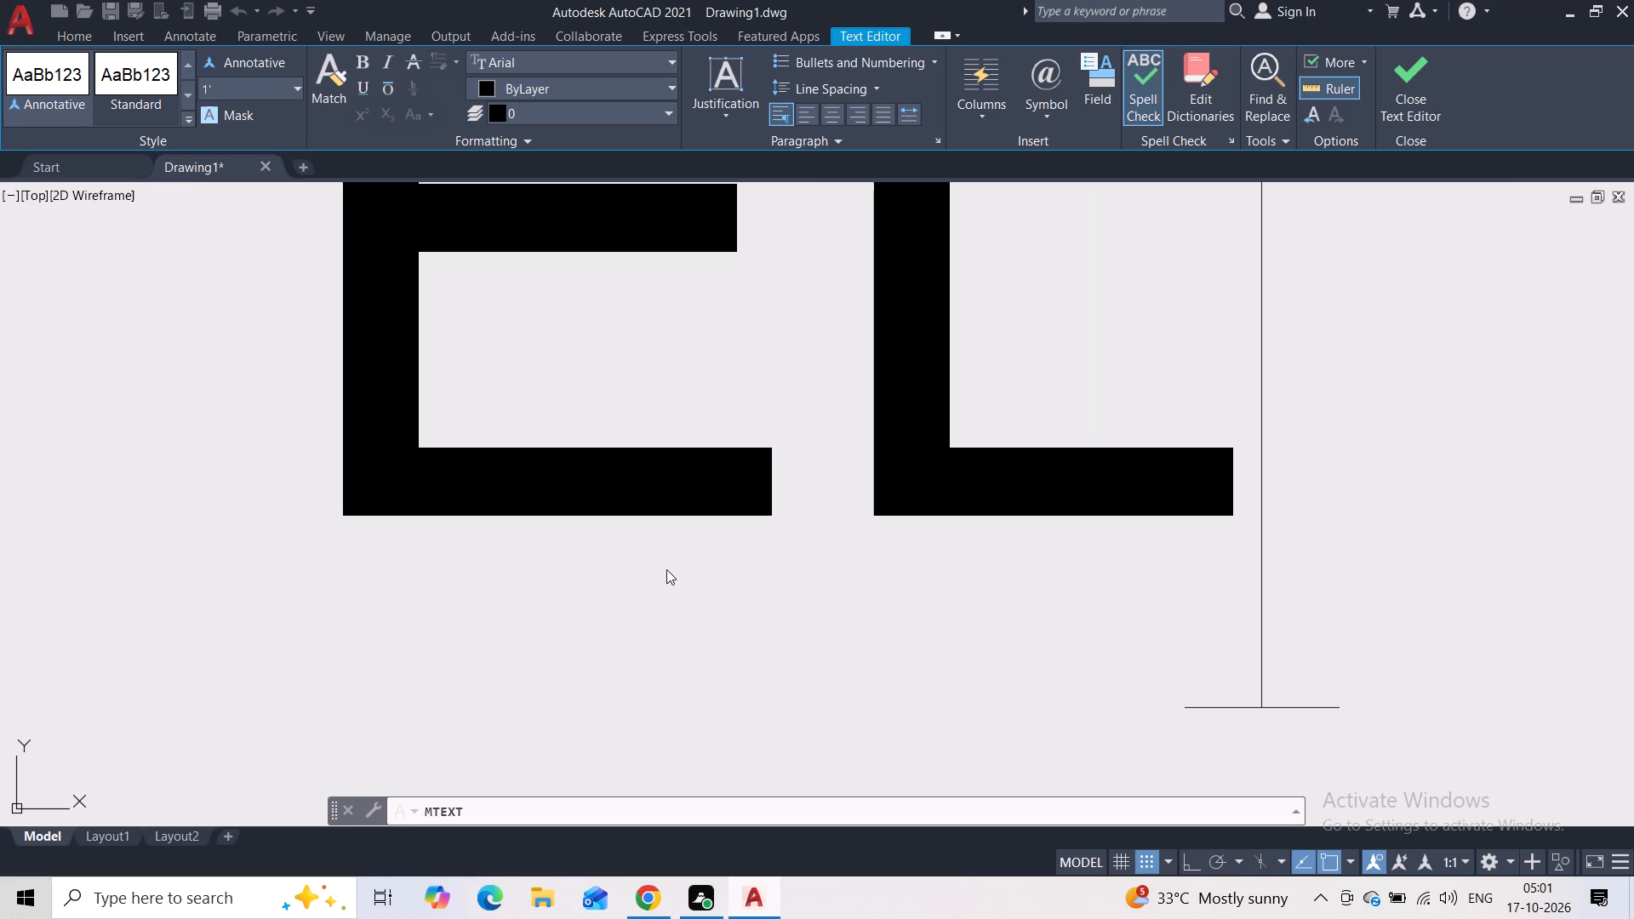
{"action": "key", "text": "e"}
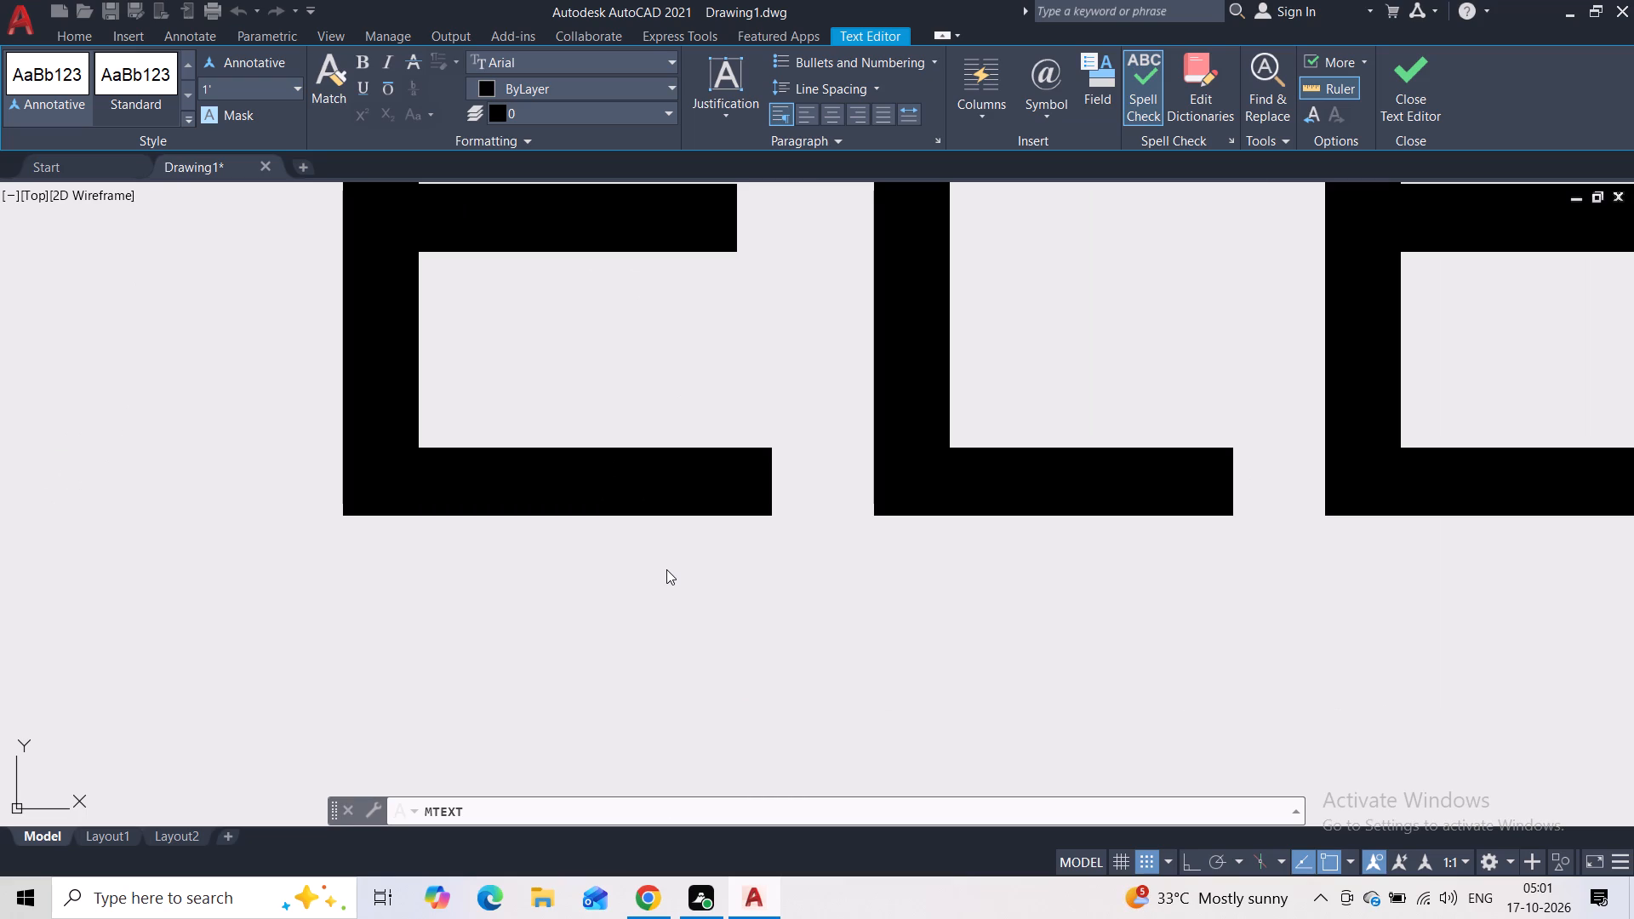
{"action": "type", "text": "VA"}
{"action": "key", "text": "y"}
{"action": "key", "text": "BackSpace"}
{"action": "type", "text": "TION"}
{"action": "left_click", "coordinate": [1411, 114]}
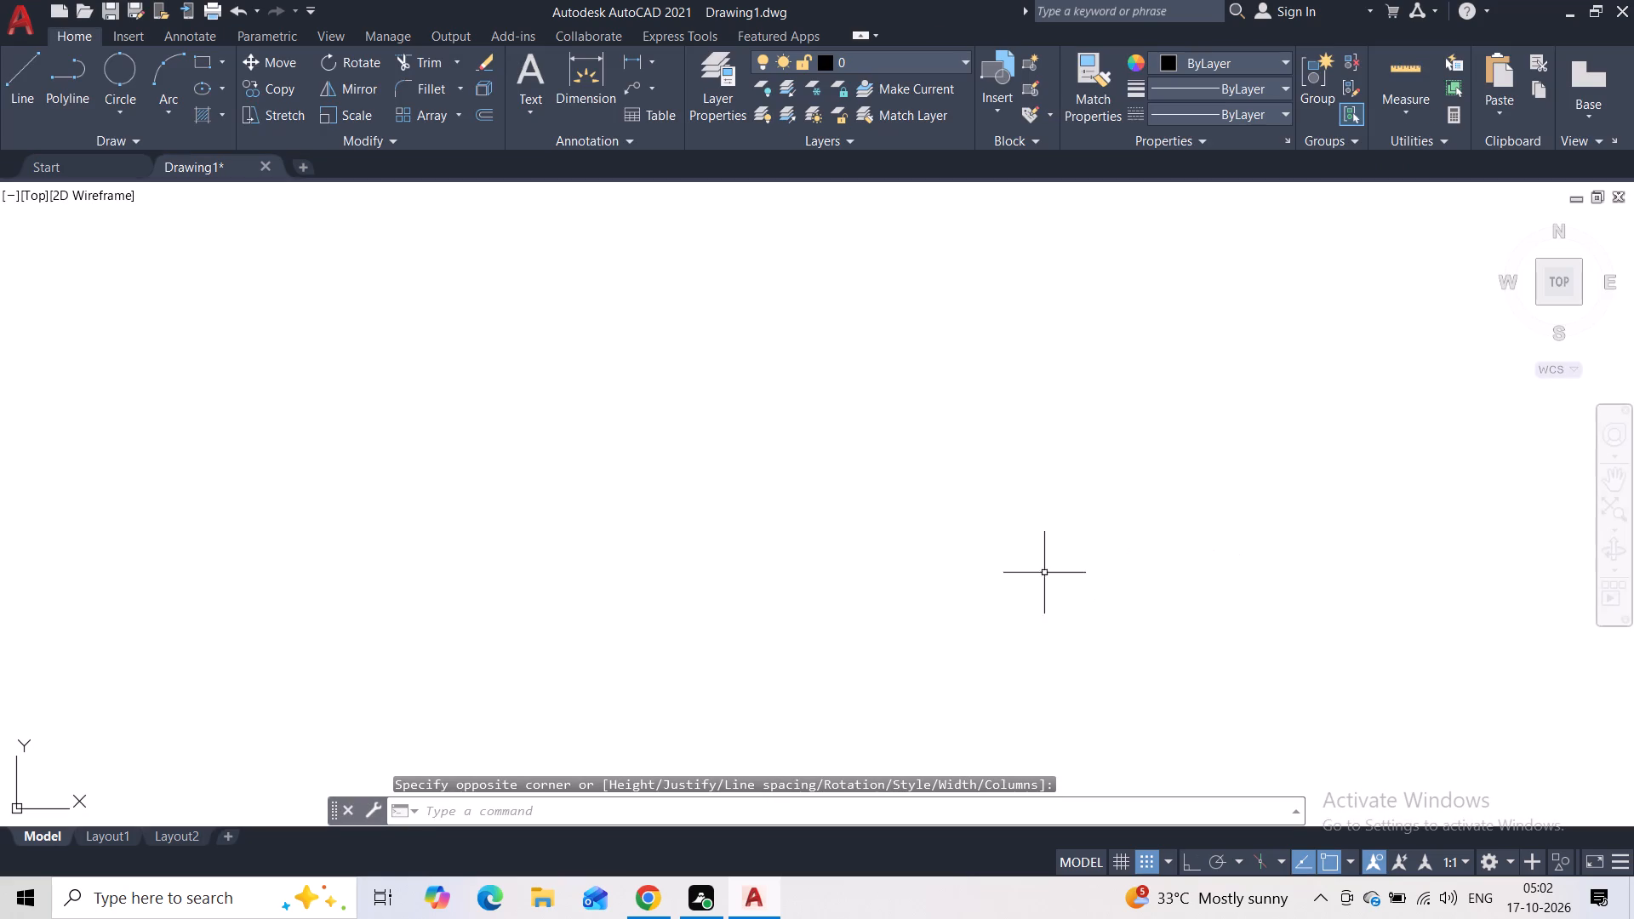
Examine the whole building elevation together with the title below it.
{"action": "scroll", "coordinate": [1031, 555], "scroll_direction": "down", "scroll_amount": 5}
{"action": "scroll", "coordinate": [673, 492], "scroll_direction": "up", "scroll_amount": 5}
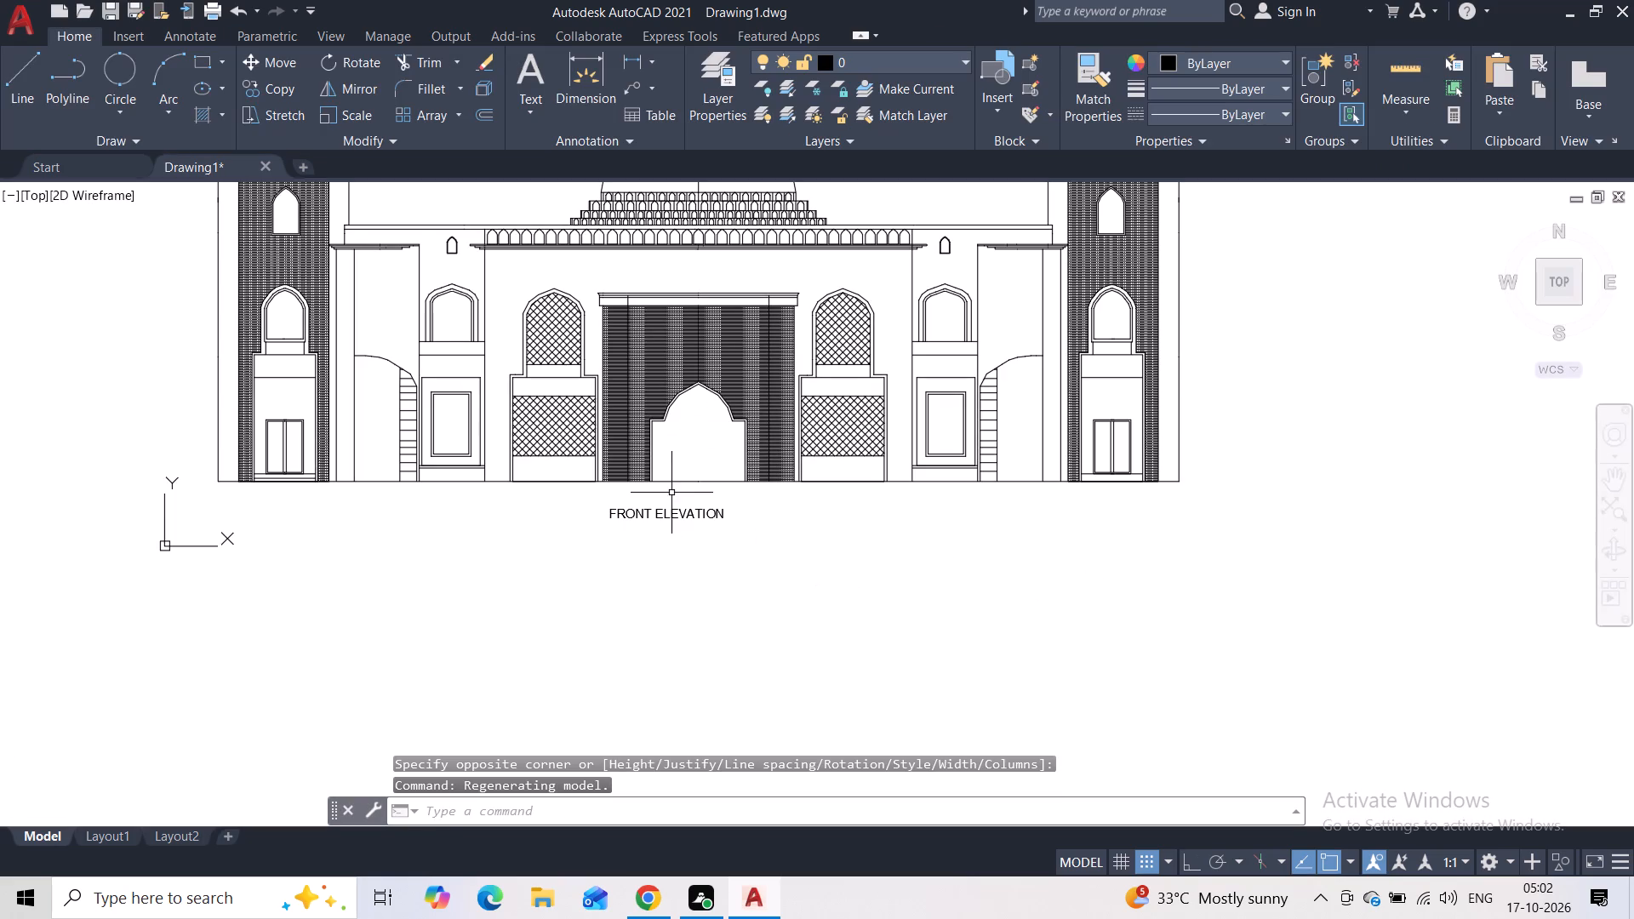
{"action": "scroll", "coordinate": [731, 540], "scroll_direction": "down", "scroll_amount": 1}
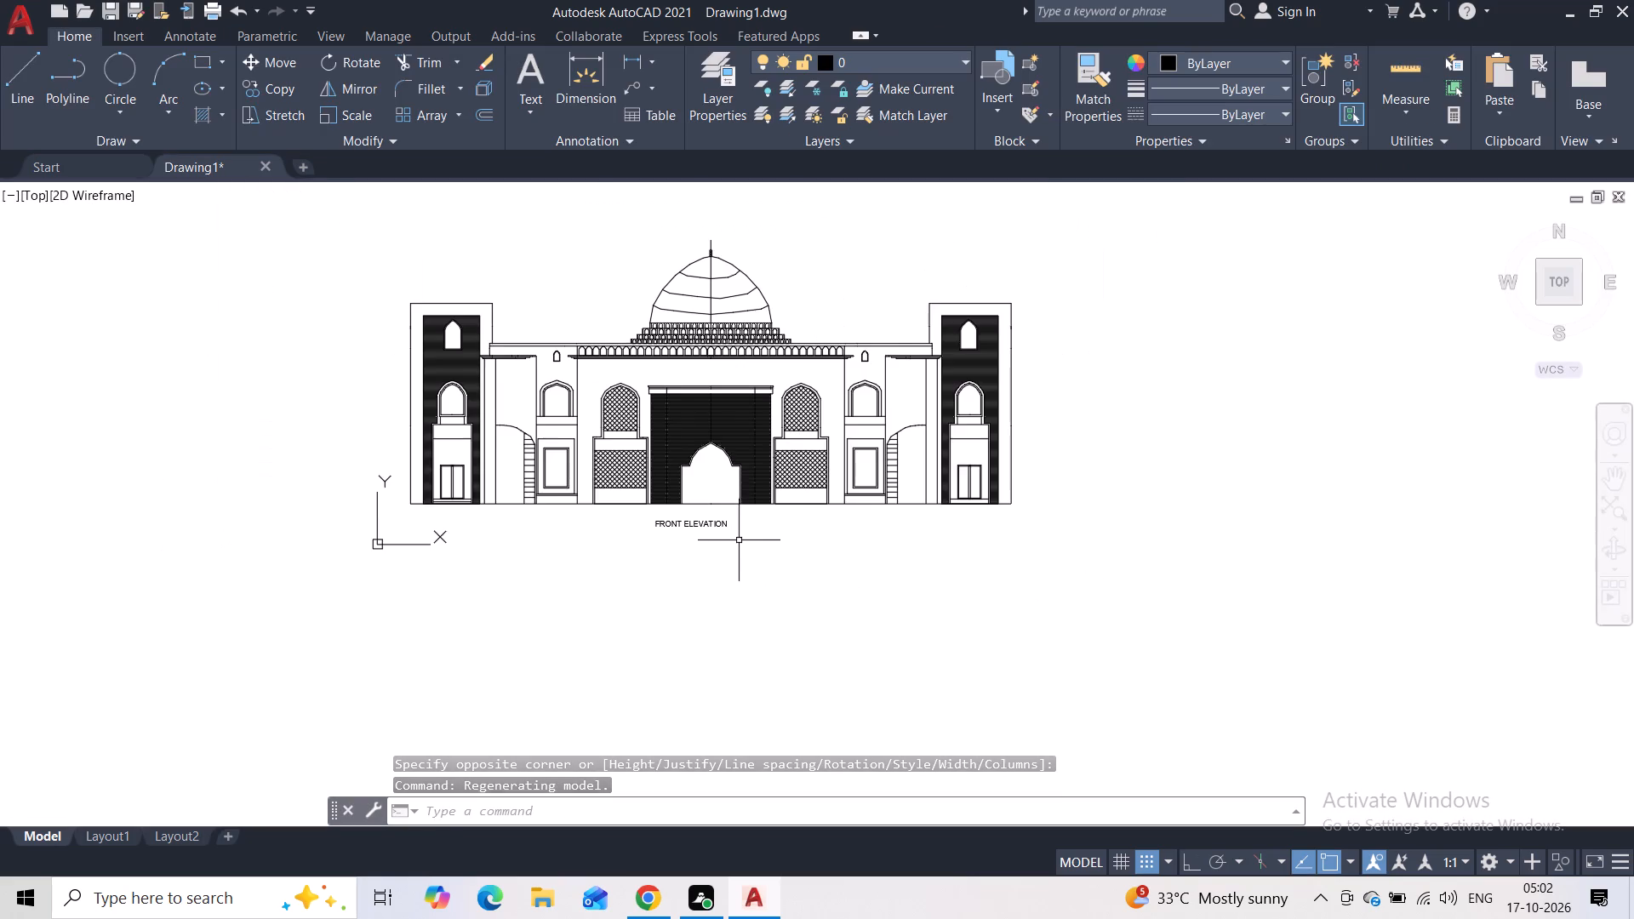
{"action": "middle_click_drag", "start_coordinate": [802, 558], "coordinate": [792, 614]}
{"action": "scroll", "coordinate": [839, 362], "scroll_direction": "up", "scroll_amount": 1}
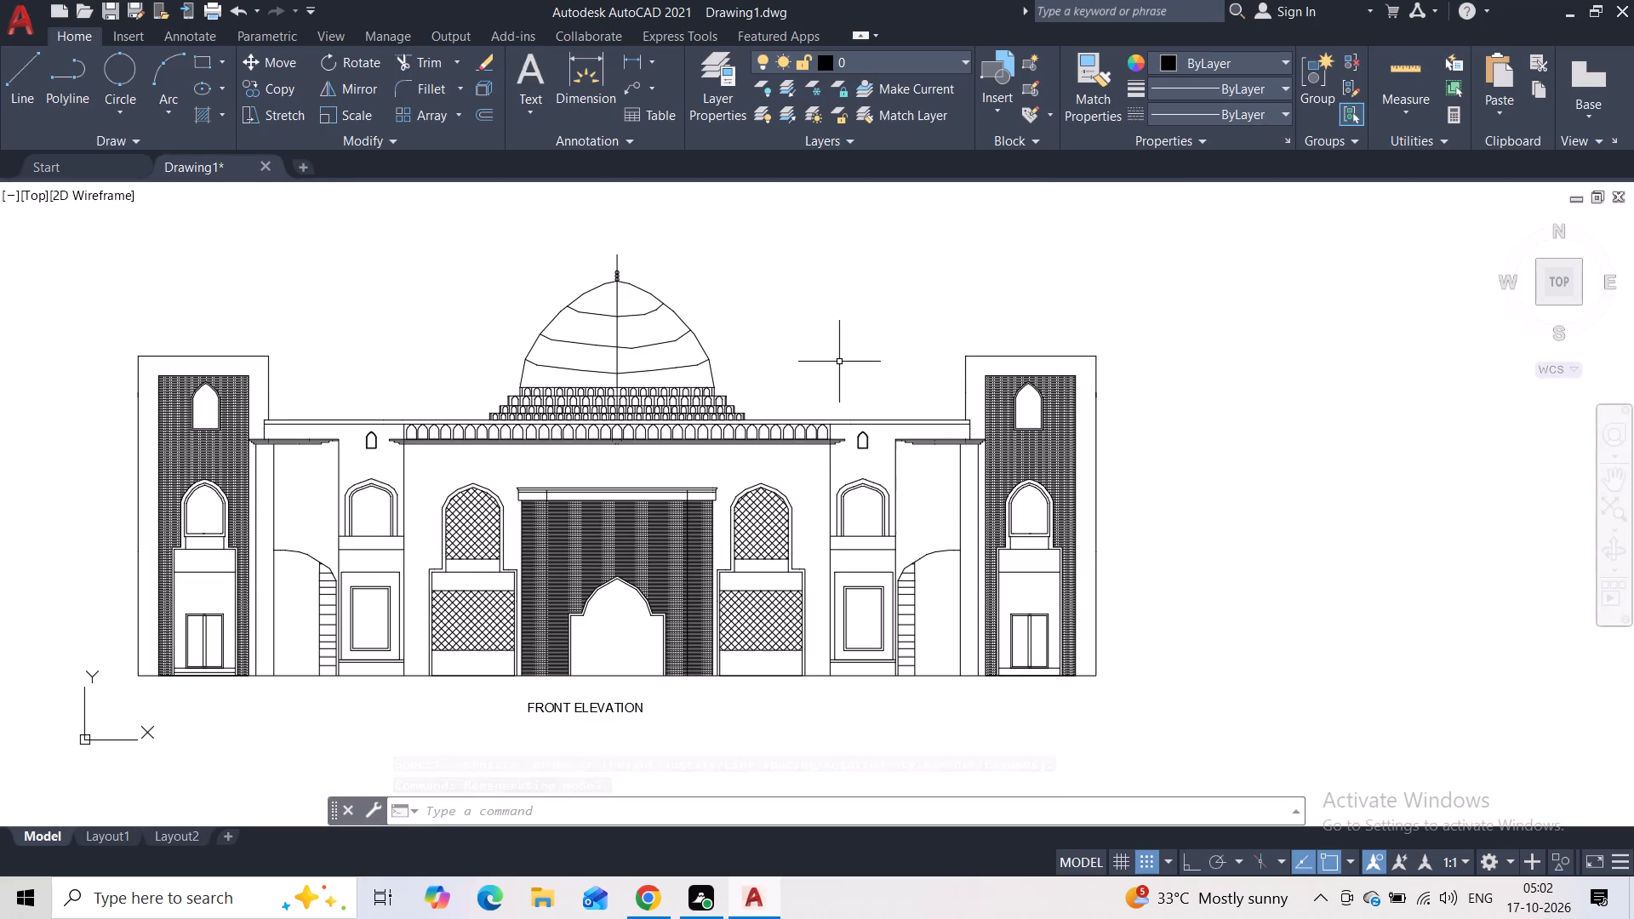
{"action": "middle_click_drag", "start_coordinate": [839, 362], "coordinate": [957, 368]}
{"action": "scroll", "coordinate": [957, 368], "scroll_direction": "up", "scroll_amount": 1}
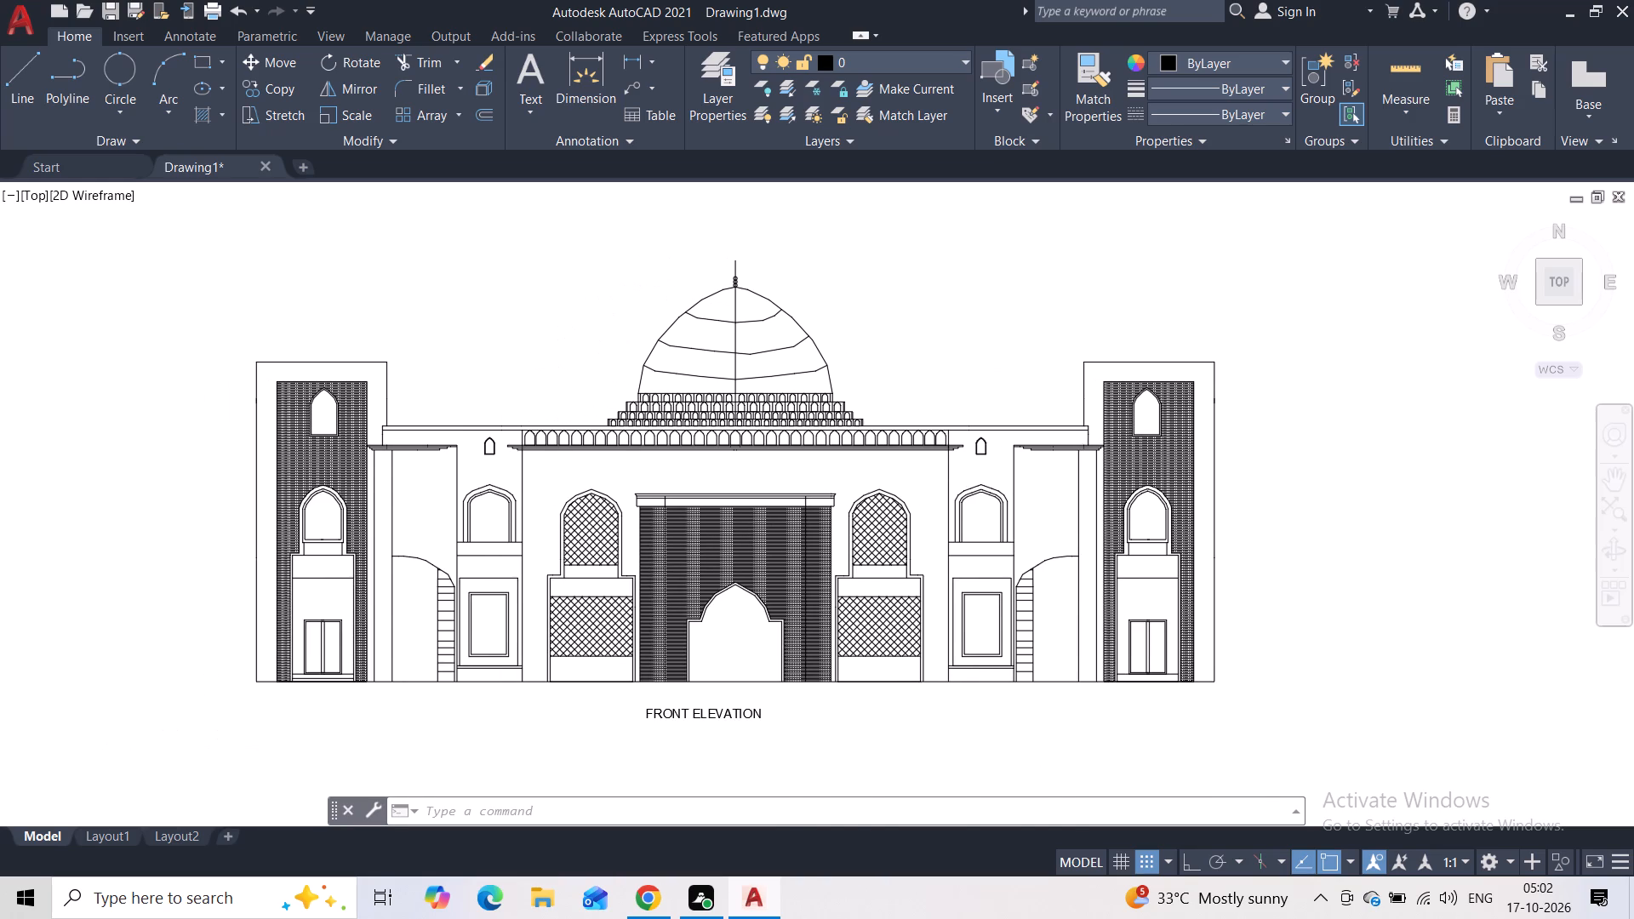
{"action": "middle_click_drag", "start_coordinate": [955, 385], "coordinate": [1035, 310]}
{"action": "scroll", "coordinate": [1035, 310], "scroll_direction": "down", "scroll_amount": 1}
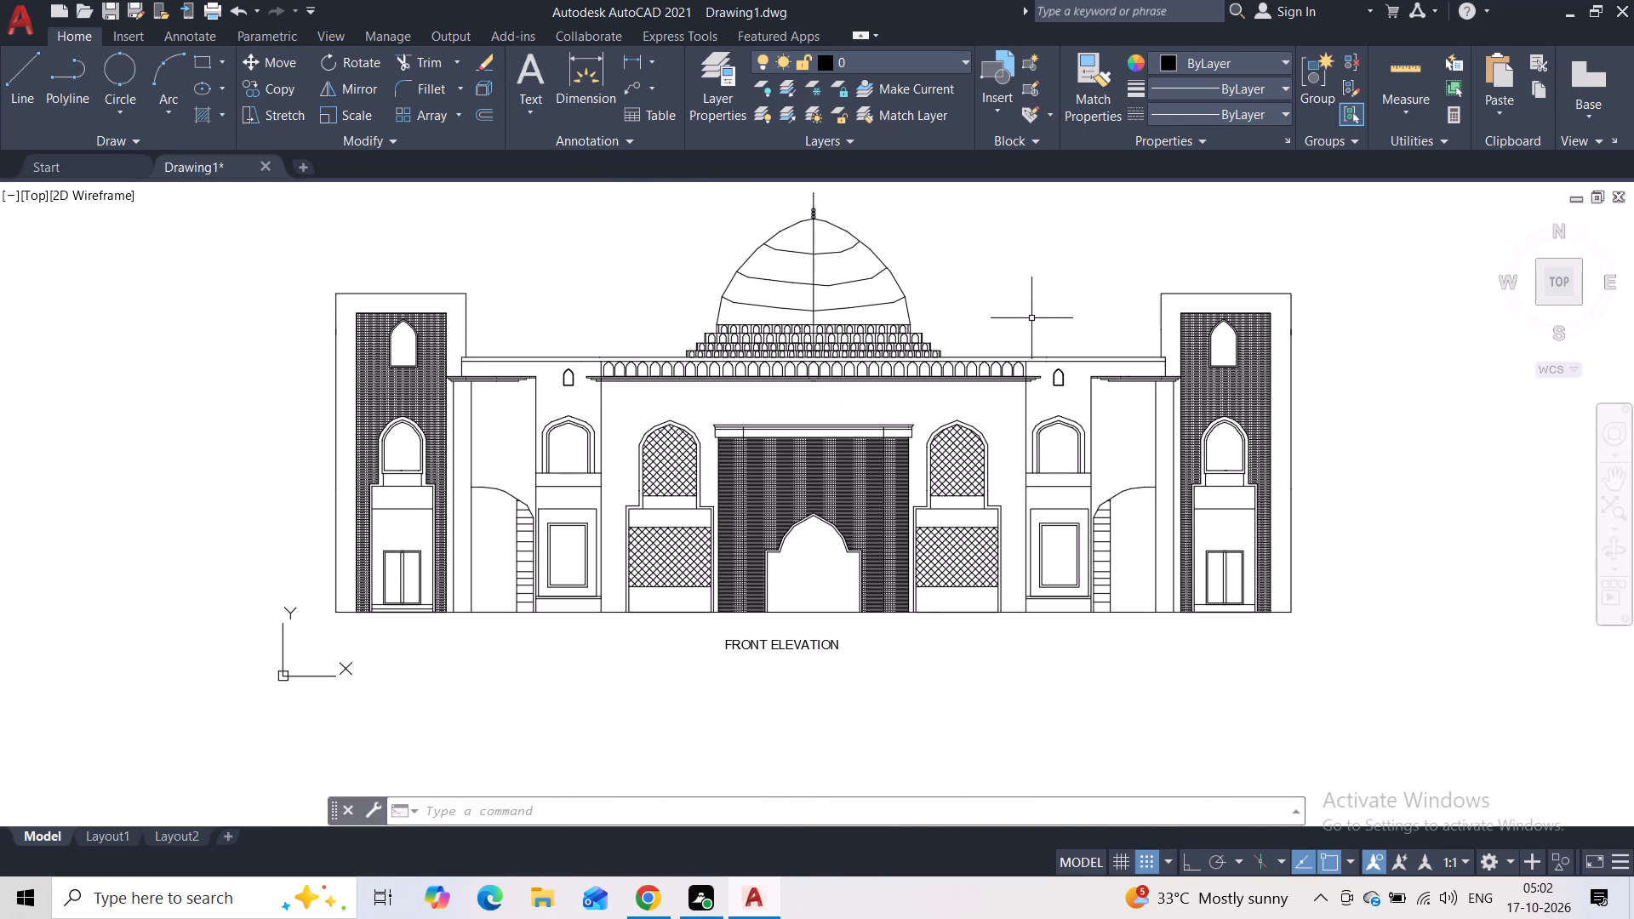
{"action": "middle_click_drag", "start_coordinate": [1030, 323], "coordinate": [1029, 366]}
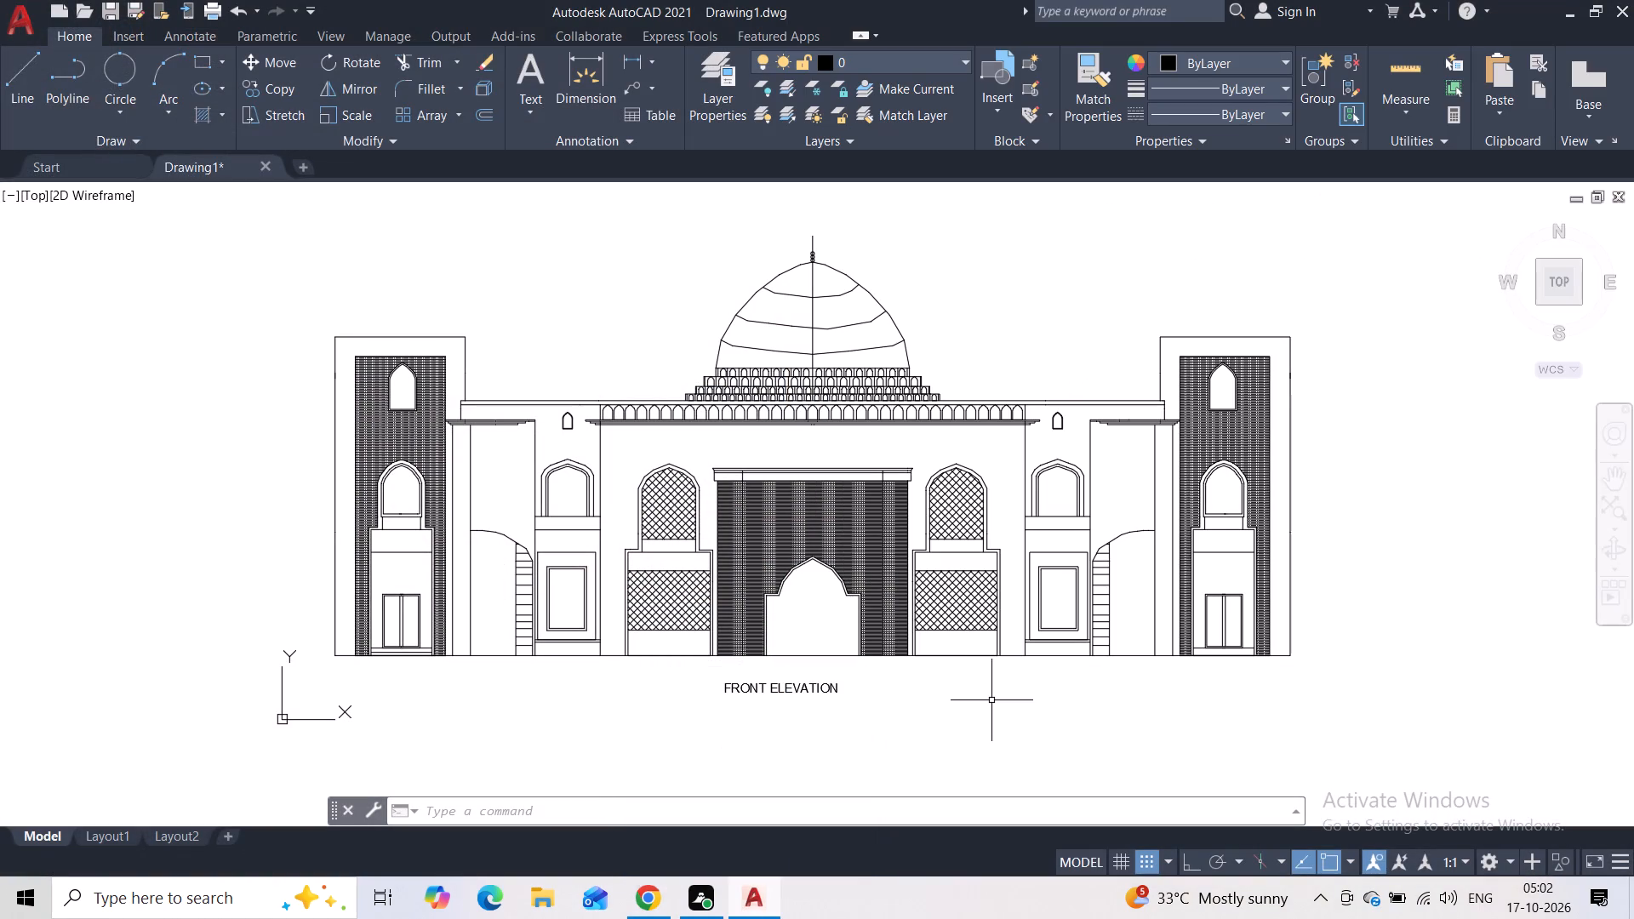
{"action": "middle_click_drag", "start_coordinate": [1003, 691], "coordinate": [932, 732]}
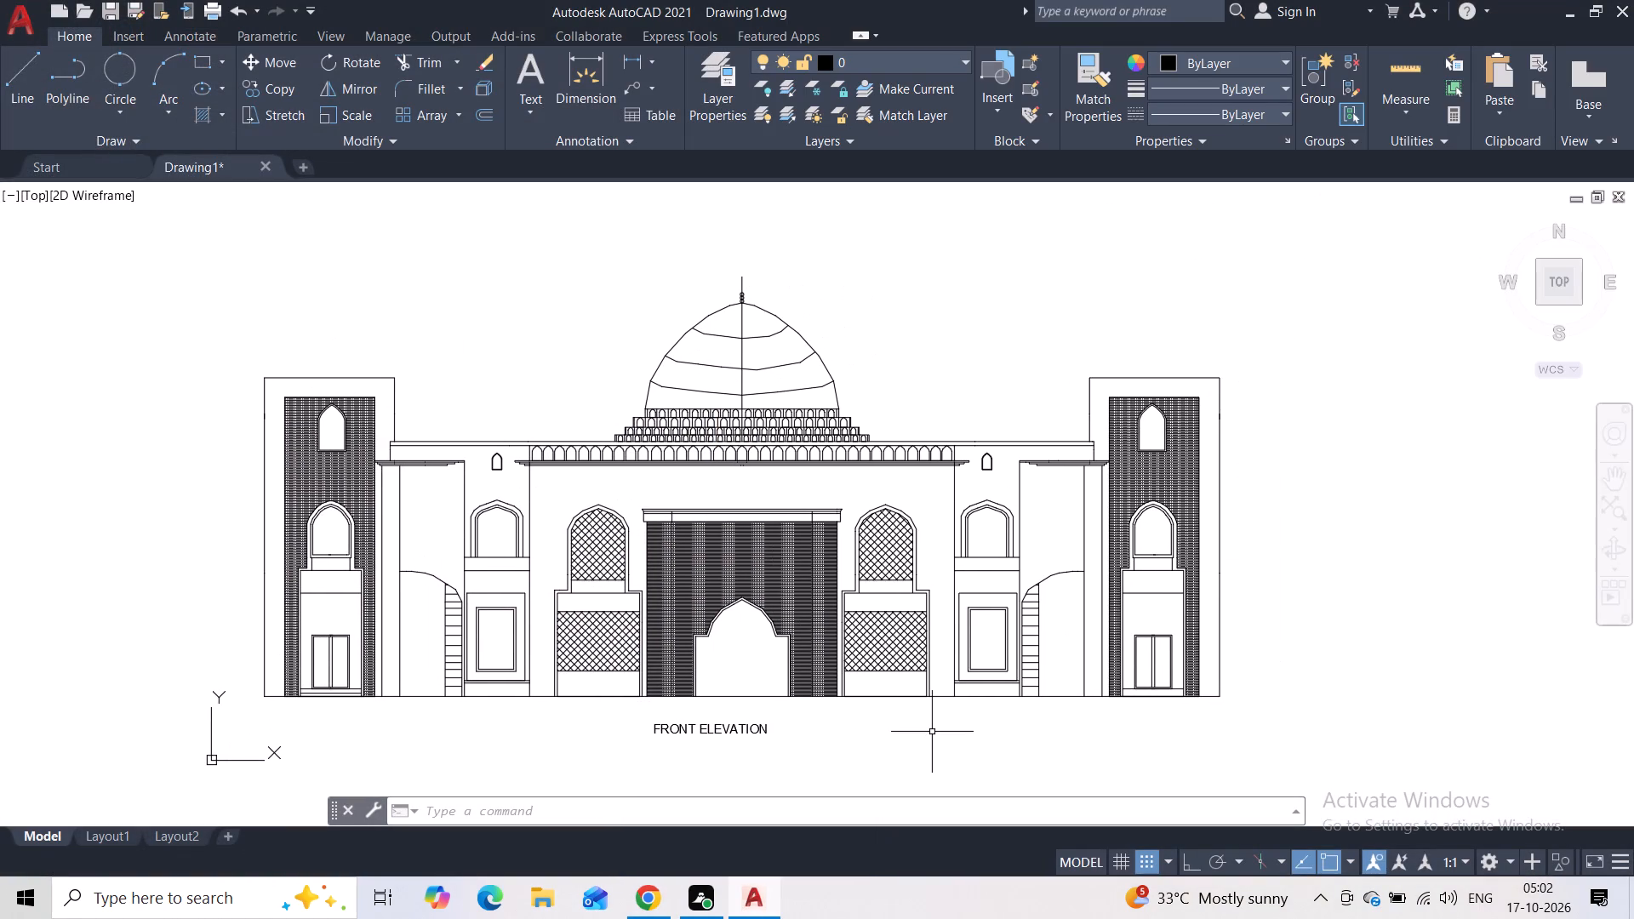
Draw a four-segment polyline rib from the dome's apex across the left half of the three bands down to the dome's base.
{"action": "middle_click_drag", "start_coordinate": [808, 311], "coordinate": [821, 454]}
{"action": "scroll", "coordinate": [806, 446], "scroll_direction": "up", "scroll_amount": 3}
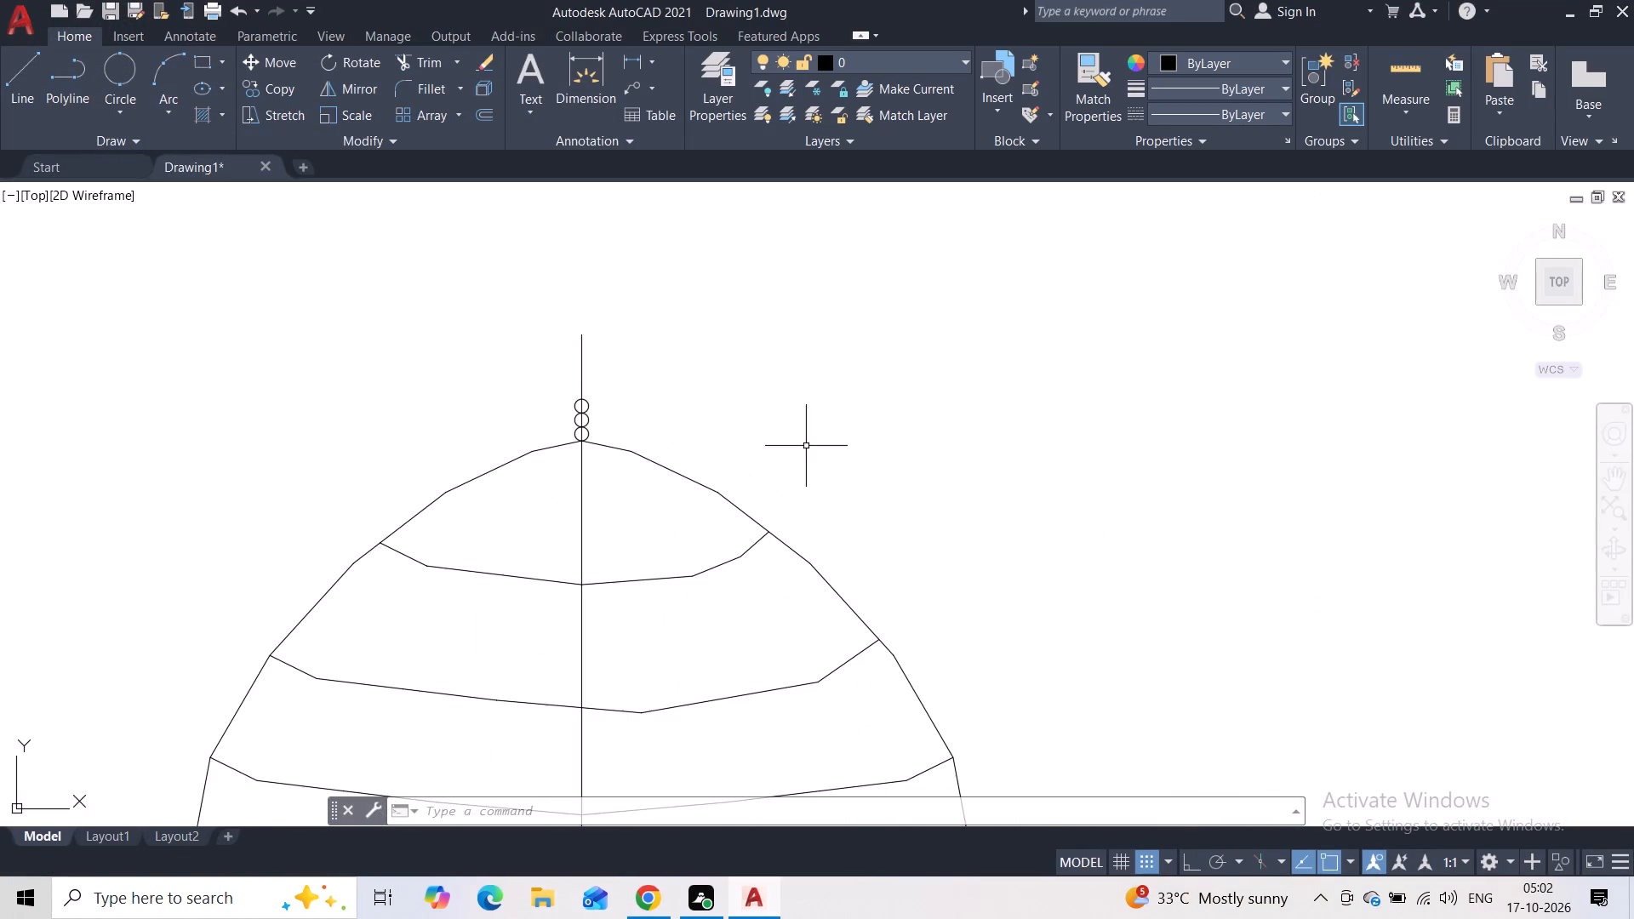
{"action": "middle_click_drag", "start_coordinate": [791, 421], "coordinate": [865, 454]}
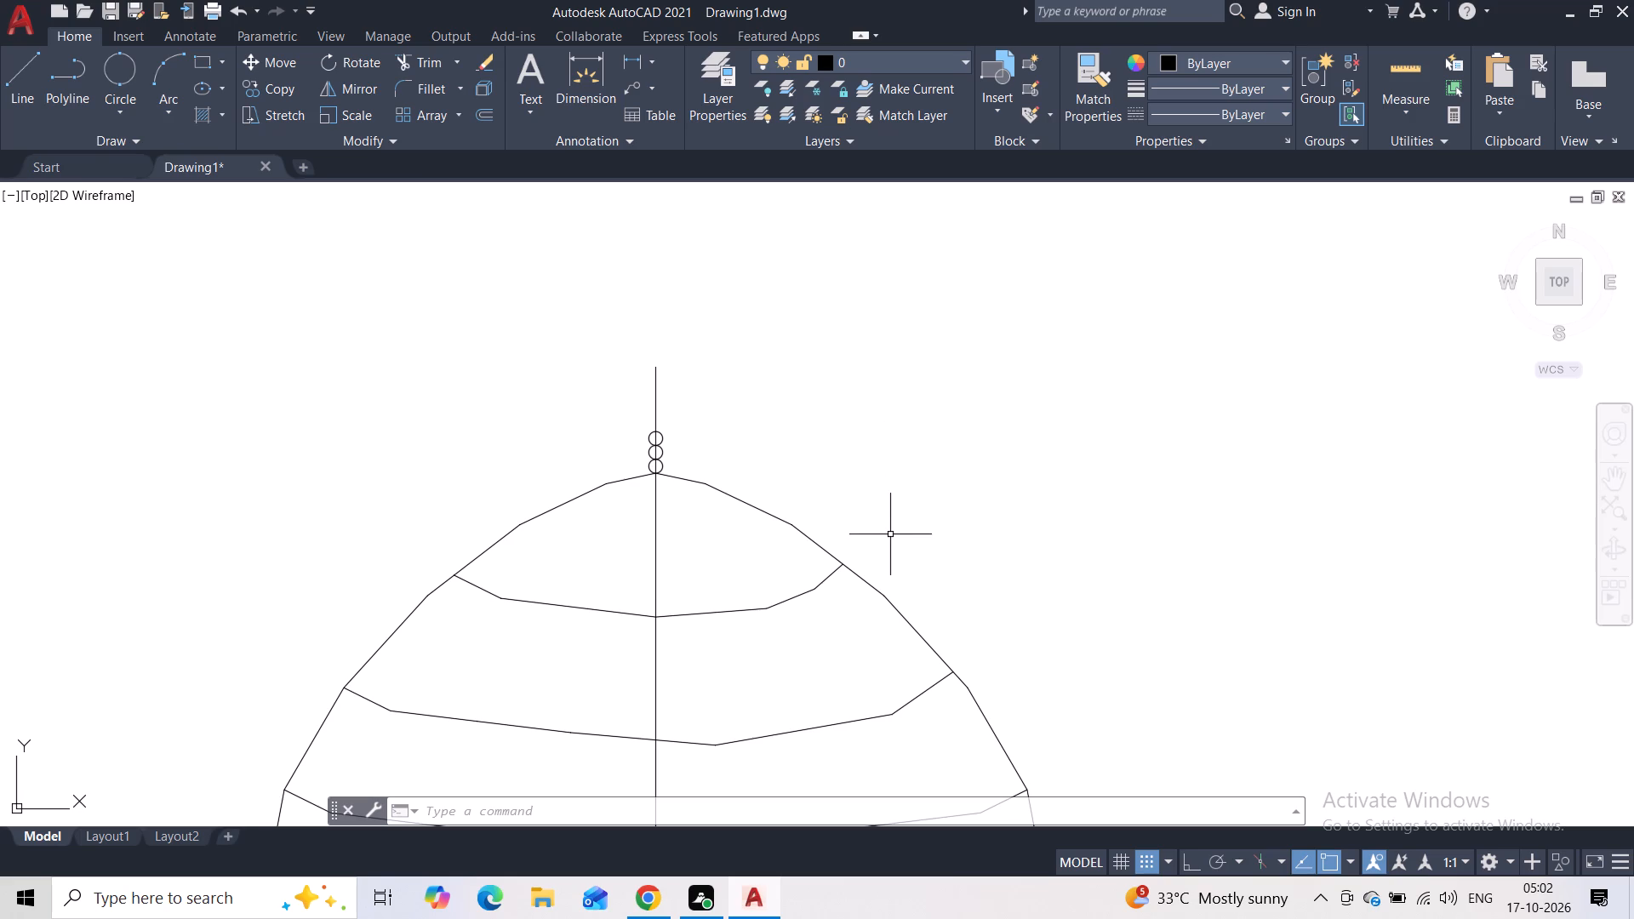
{"action": "middle_click_drag", "start_coordinate": [887, 528], "coordinate": [867, 407]}
{"action": "scroll", "coordinate": [869, 402], "scroll_direction": "down", "scroll_amount": 1}
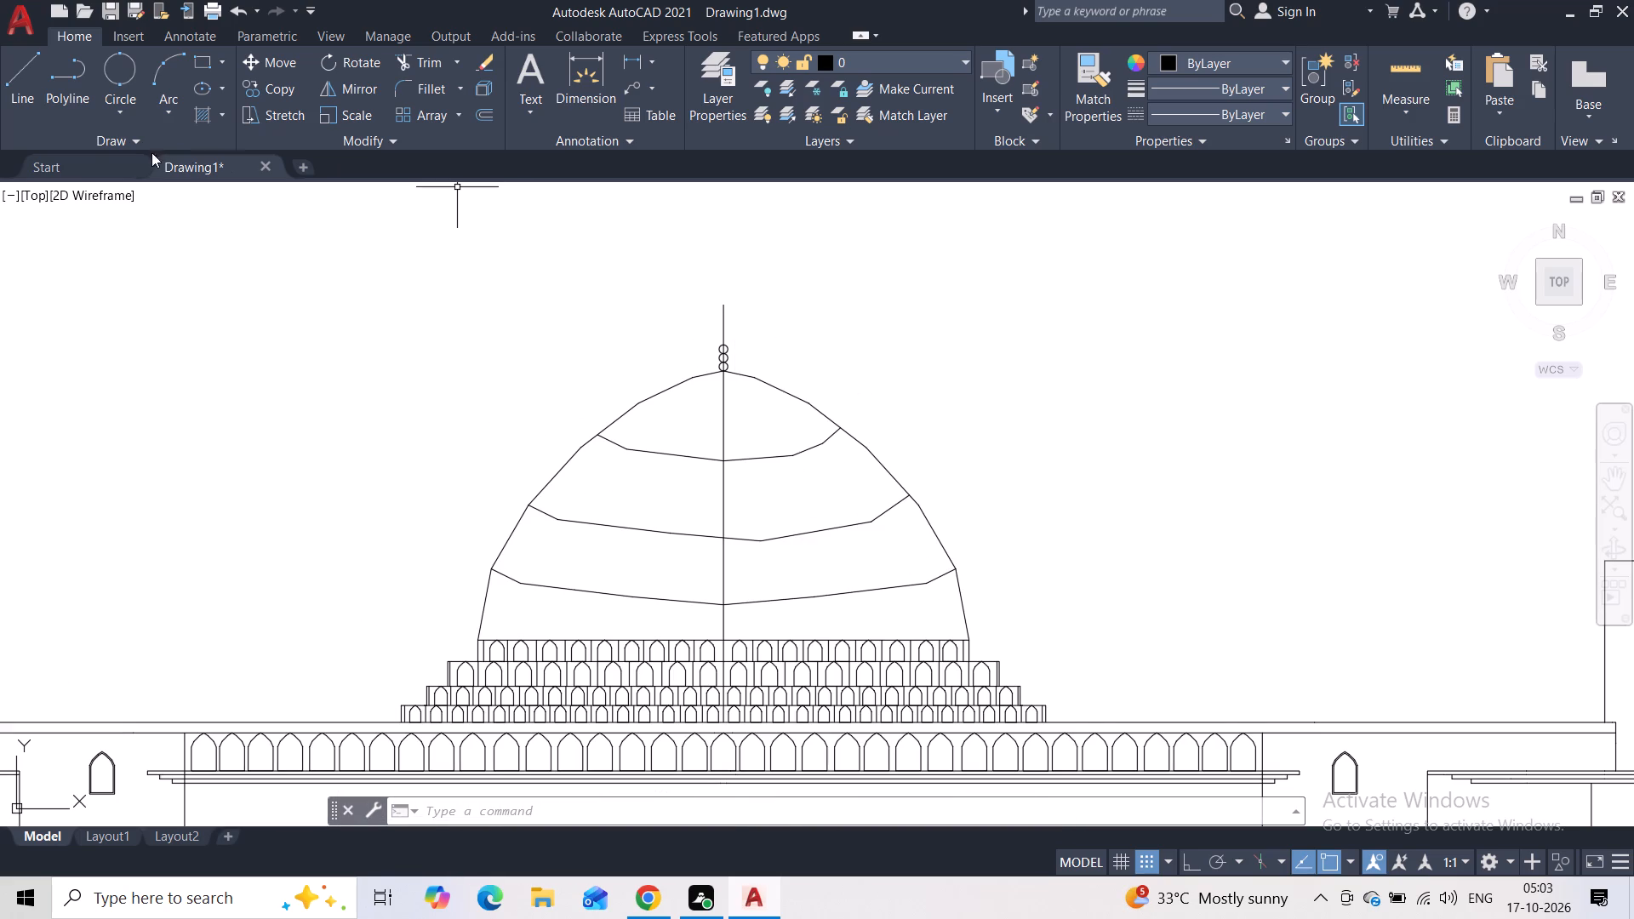
{"action": "left_click", "coordinate": [88, 100]}
{"action": "scroll", "coordinate": [716, 389], "scroll_direction": "up", "scroll_amount": 2}
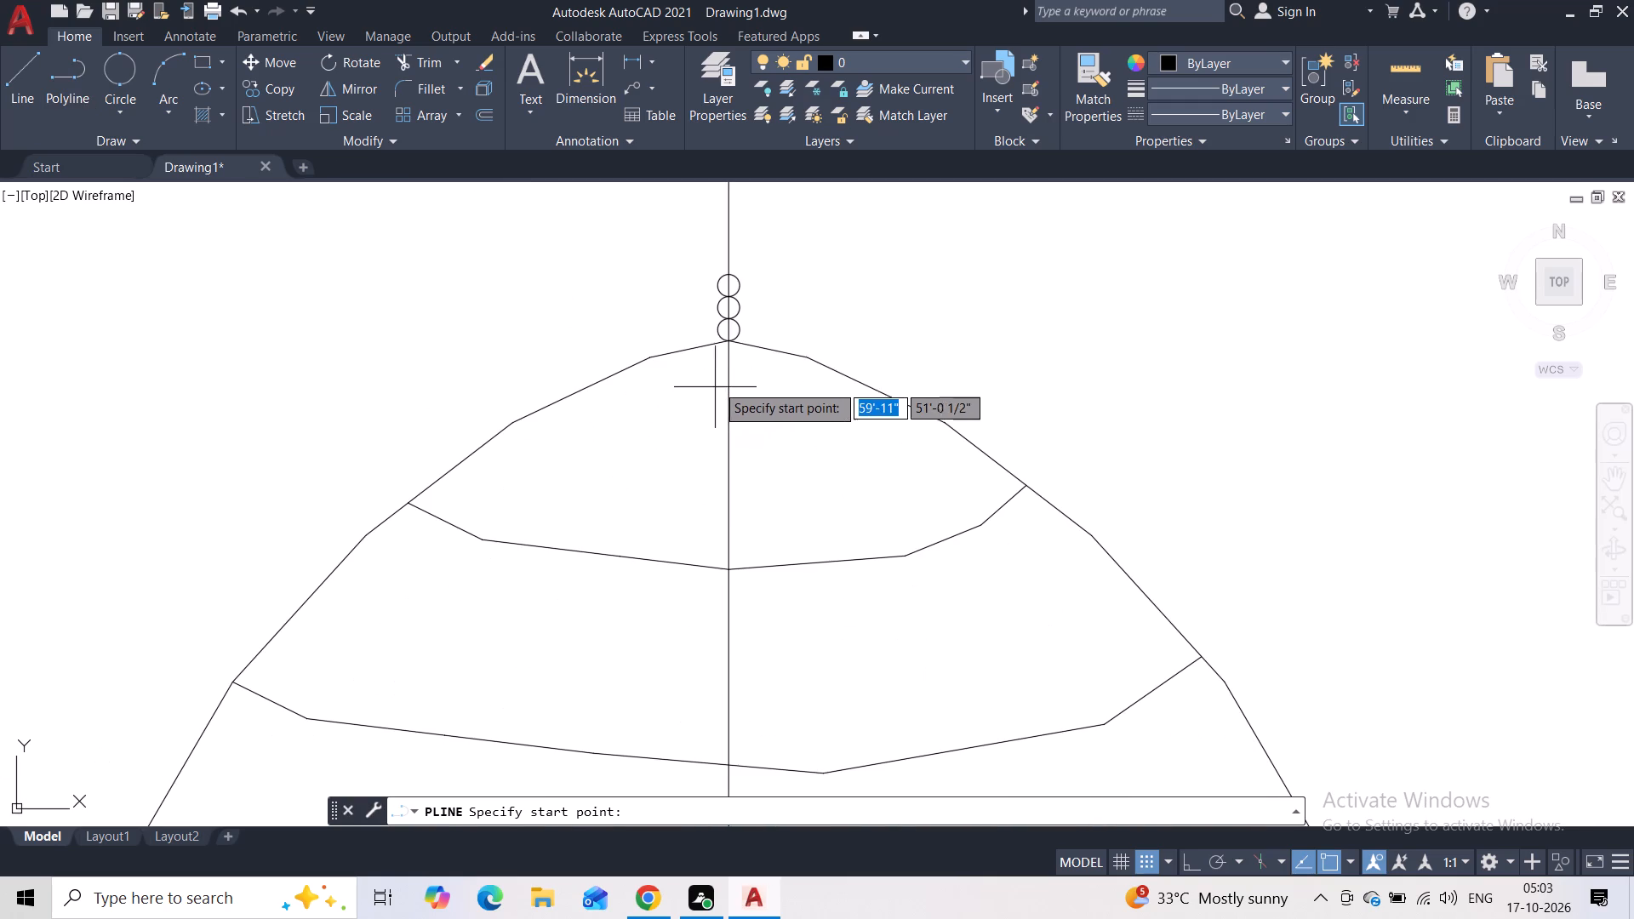
{"action": "left_click", "coordinate": [724, 345]}
{"action": "middle_click_drag", "start_coordinate": [681, 456], "coordinate": [715, 305]}
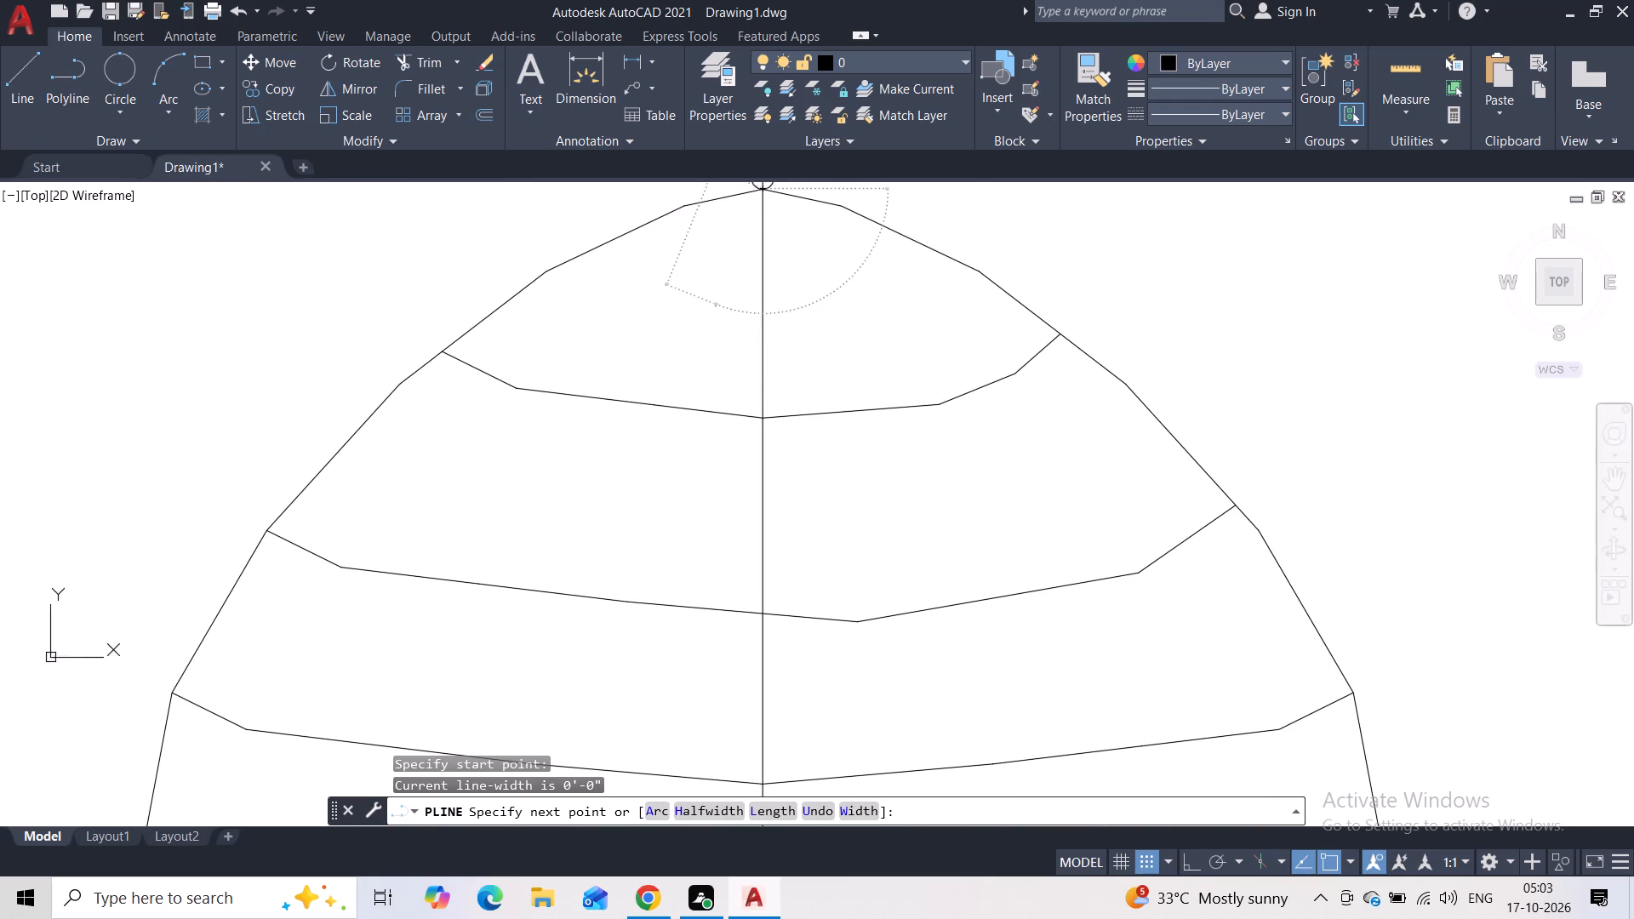
{"action": "left_click", "coordinate": [519, 385]}
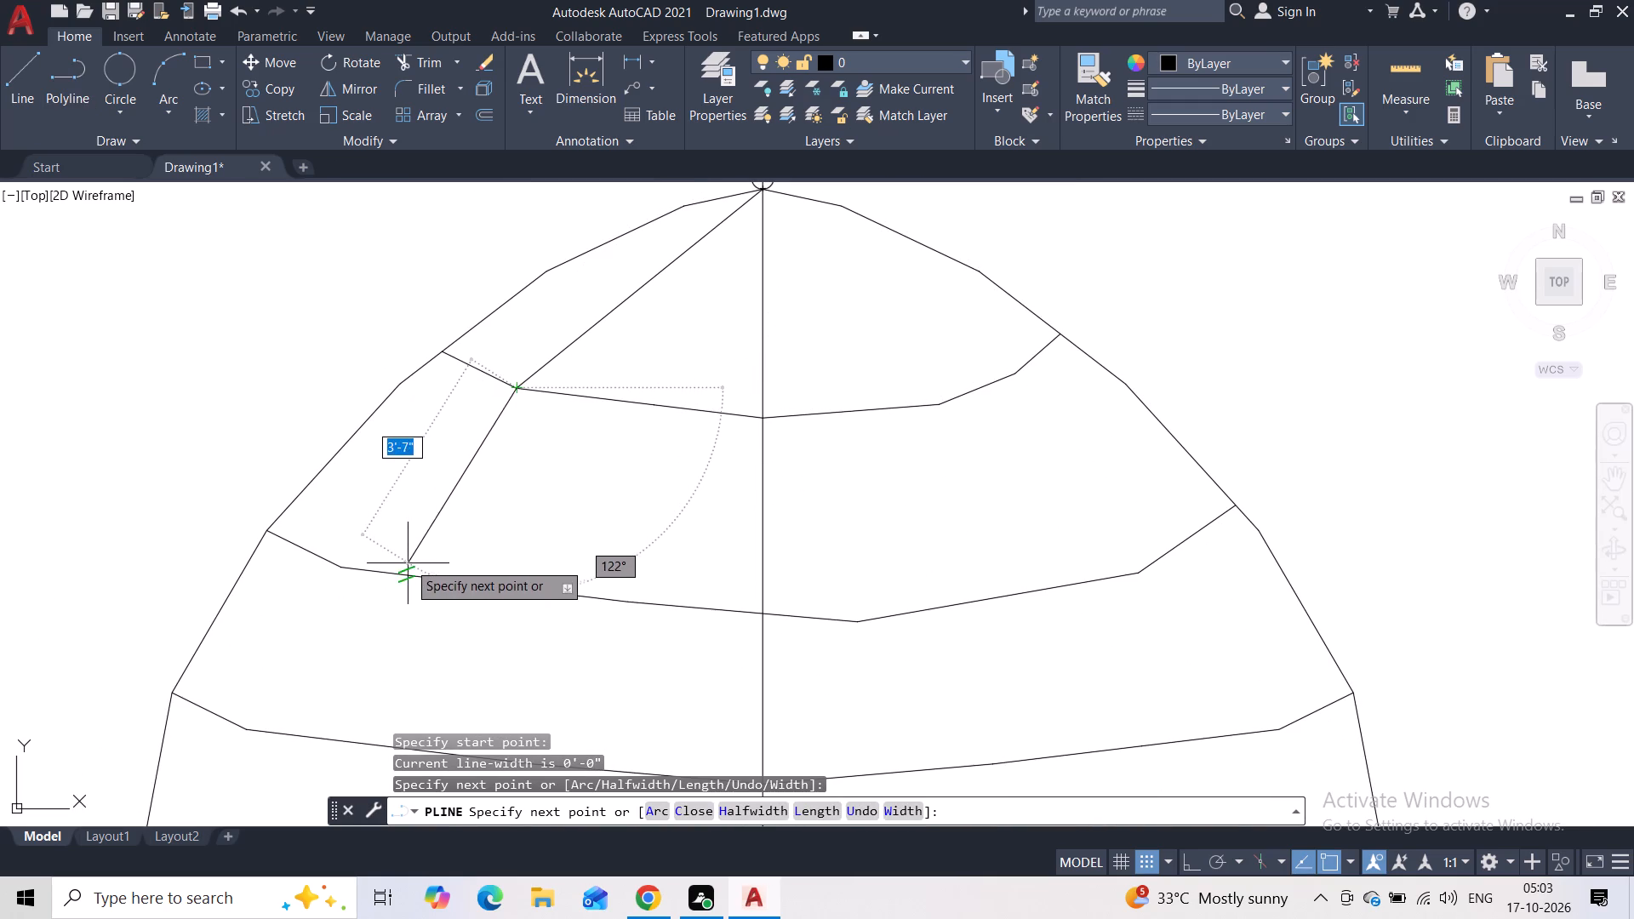
{"action": "left_click", "coordinate": [408, 568]}
{"action": "middle_click_drag", "start_coordinate": [415, 520], "coordinate": [486, 220]}
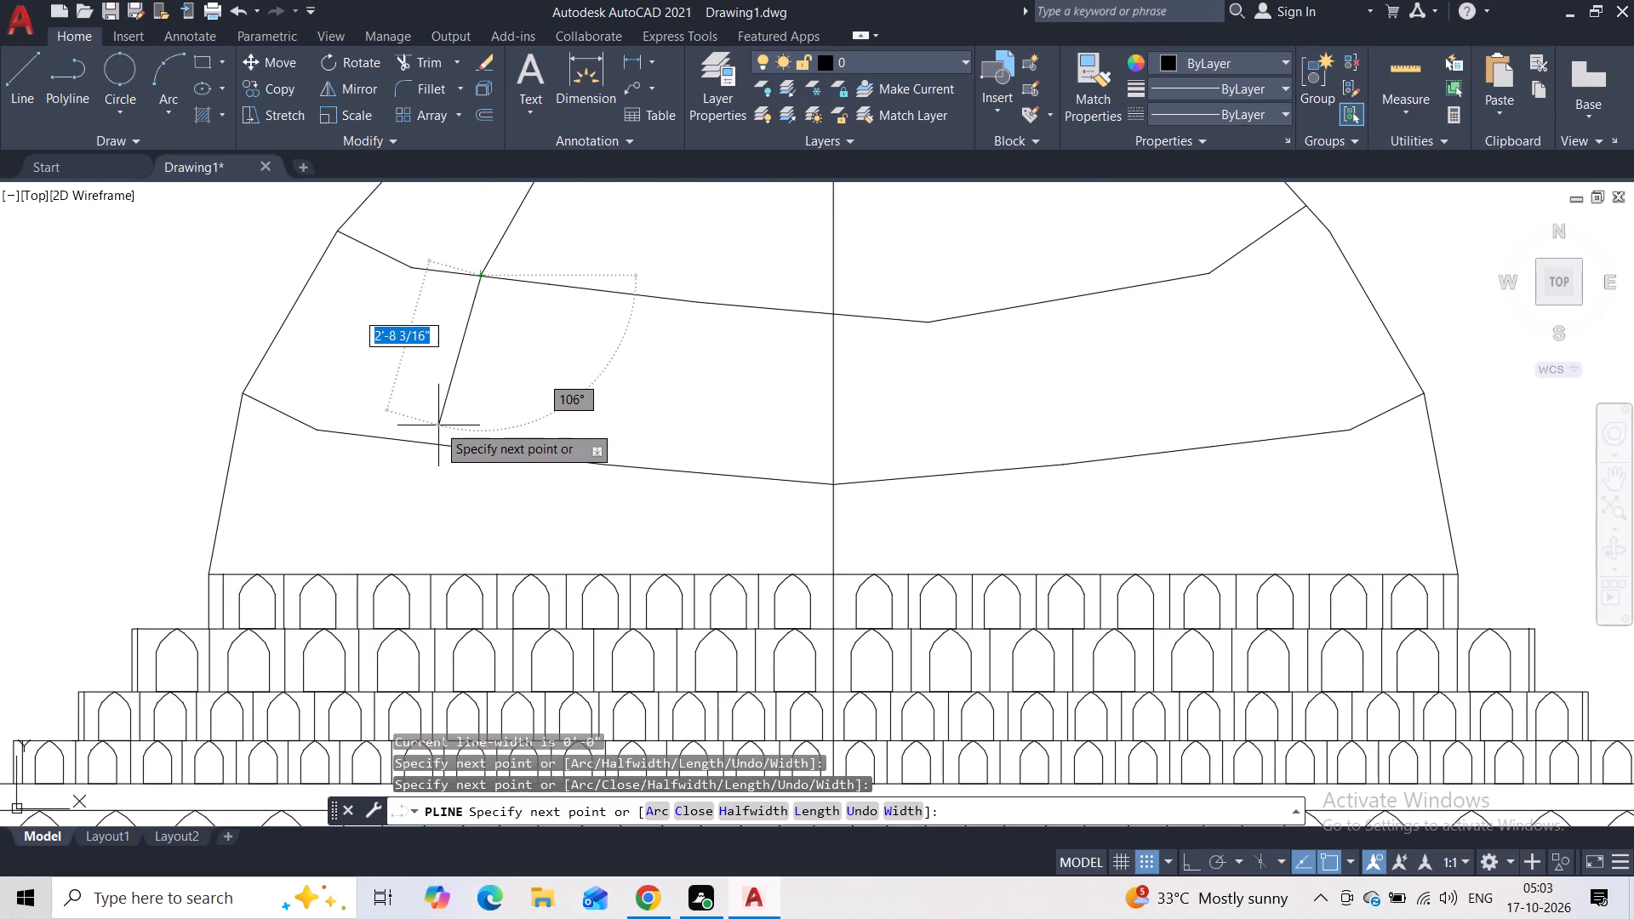
{"action": "left_click", "coordinate": [420, 437]}
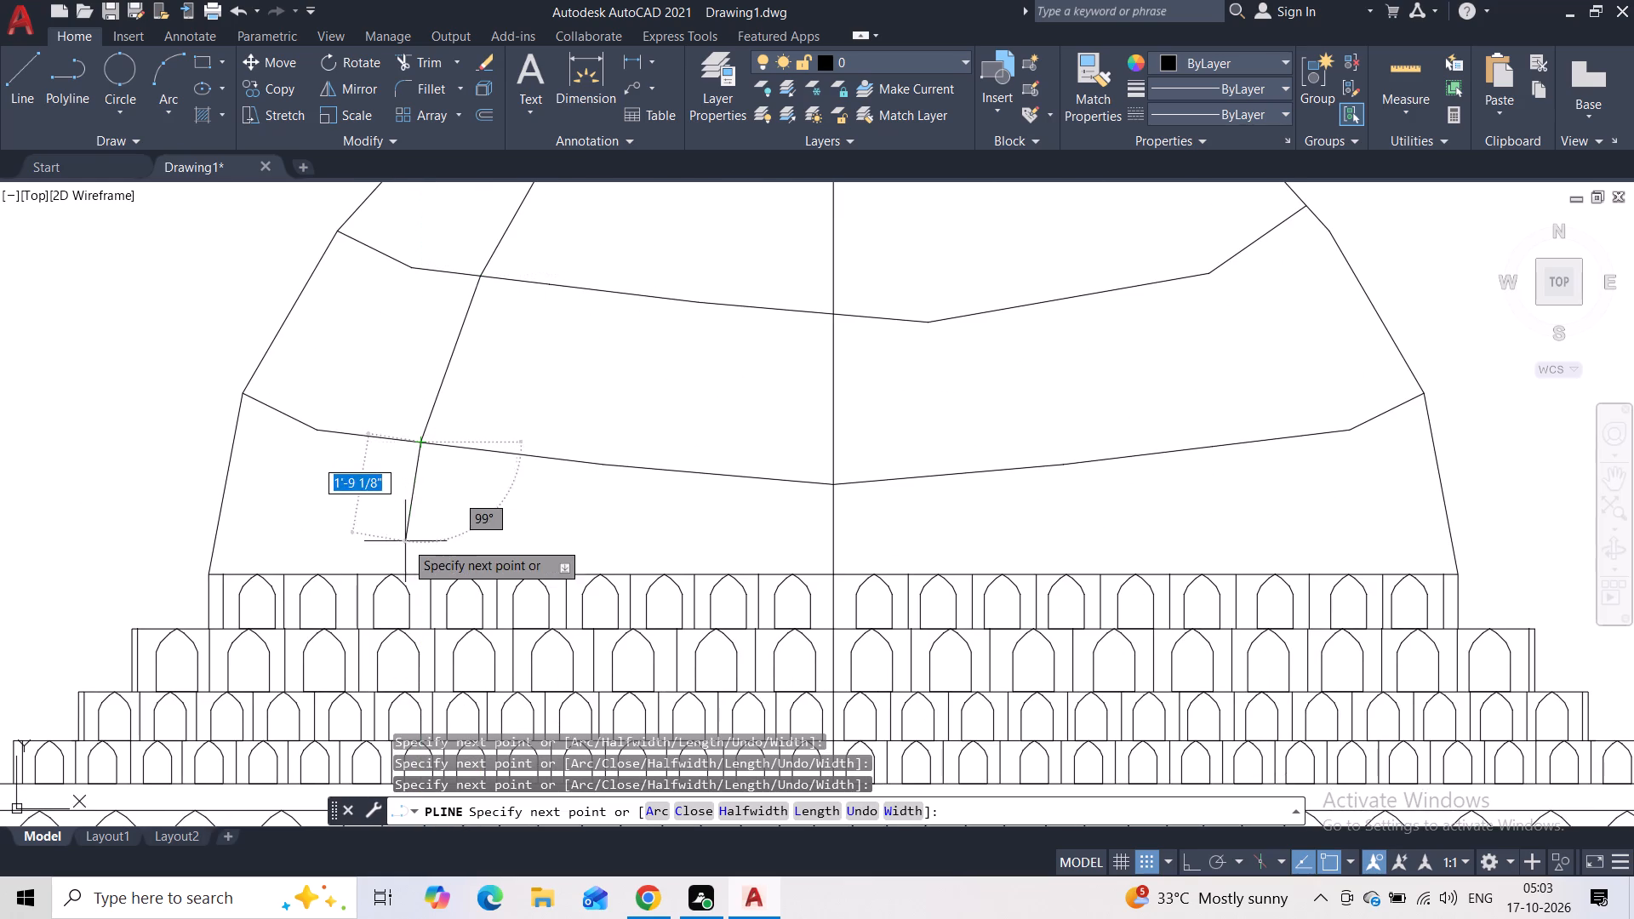
{"action": "left_click", "coordinate": [391, 568]}
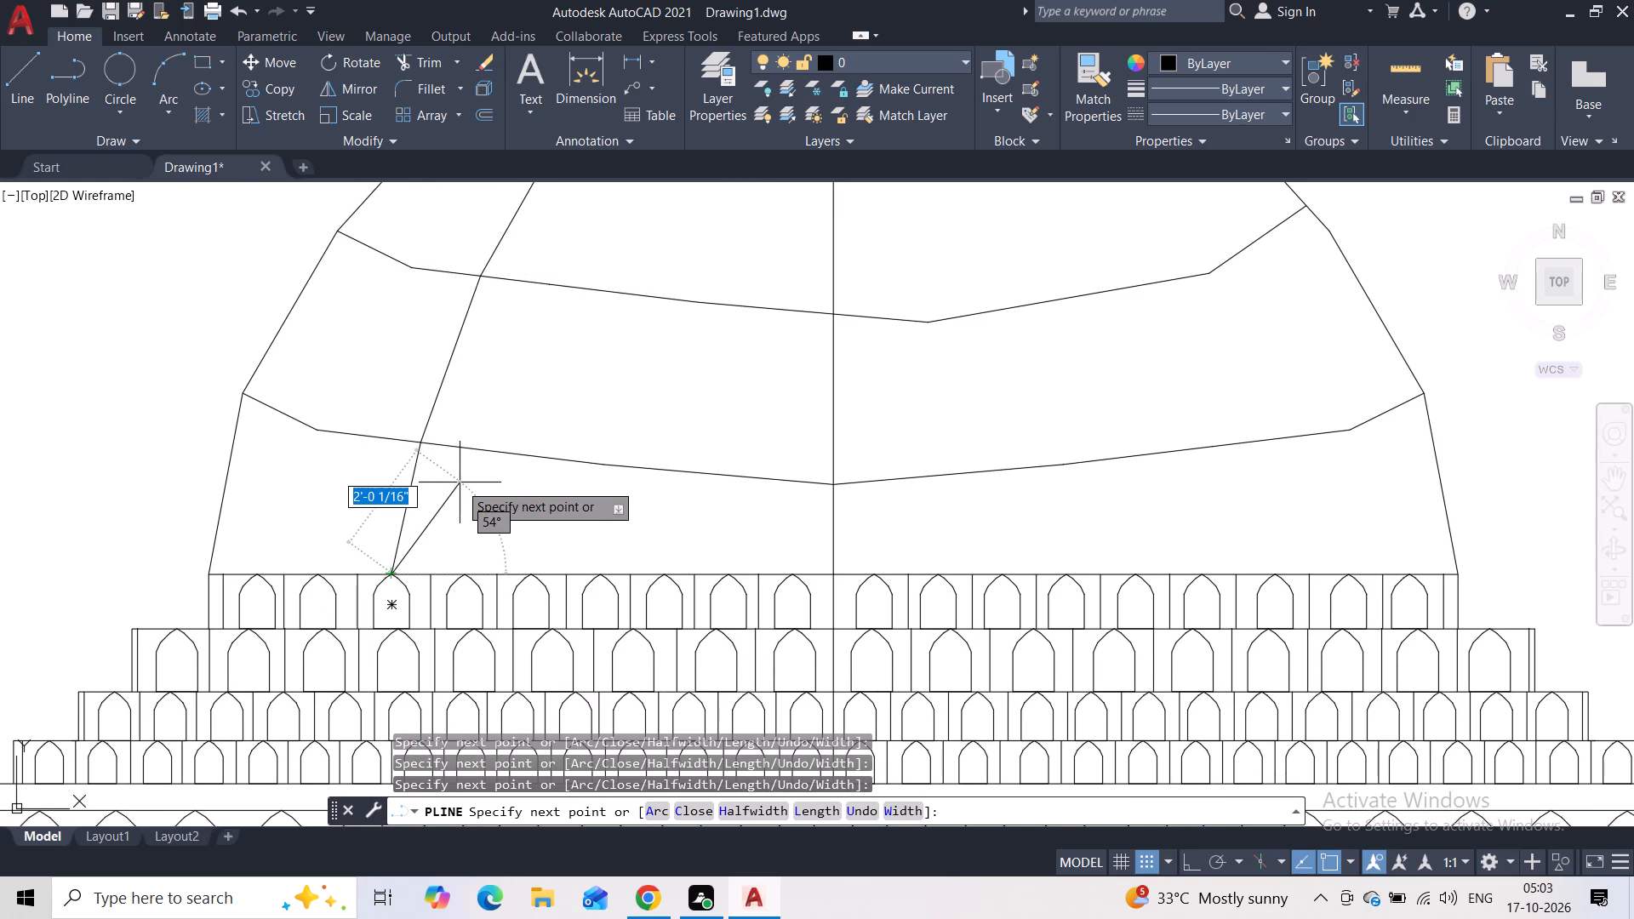
{"action": "key", "text": "Escape"}
Draw a four-segment polyline rib from the dome's apex across the right half of the three bands down to the dome's base.
{"action": "scroll", "coordinate": [516, 402], "scroll_direction": "down", "scroll_amount": 2}
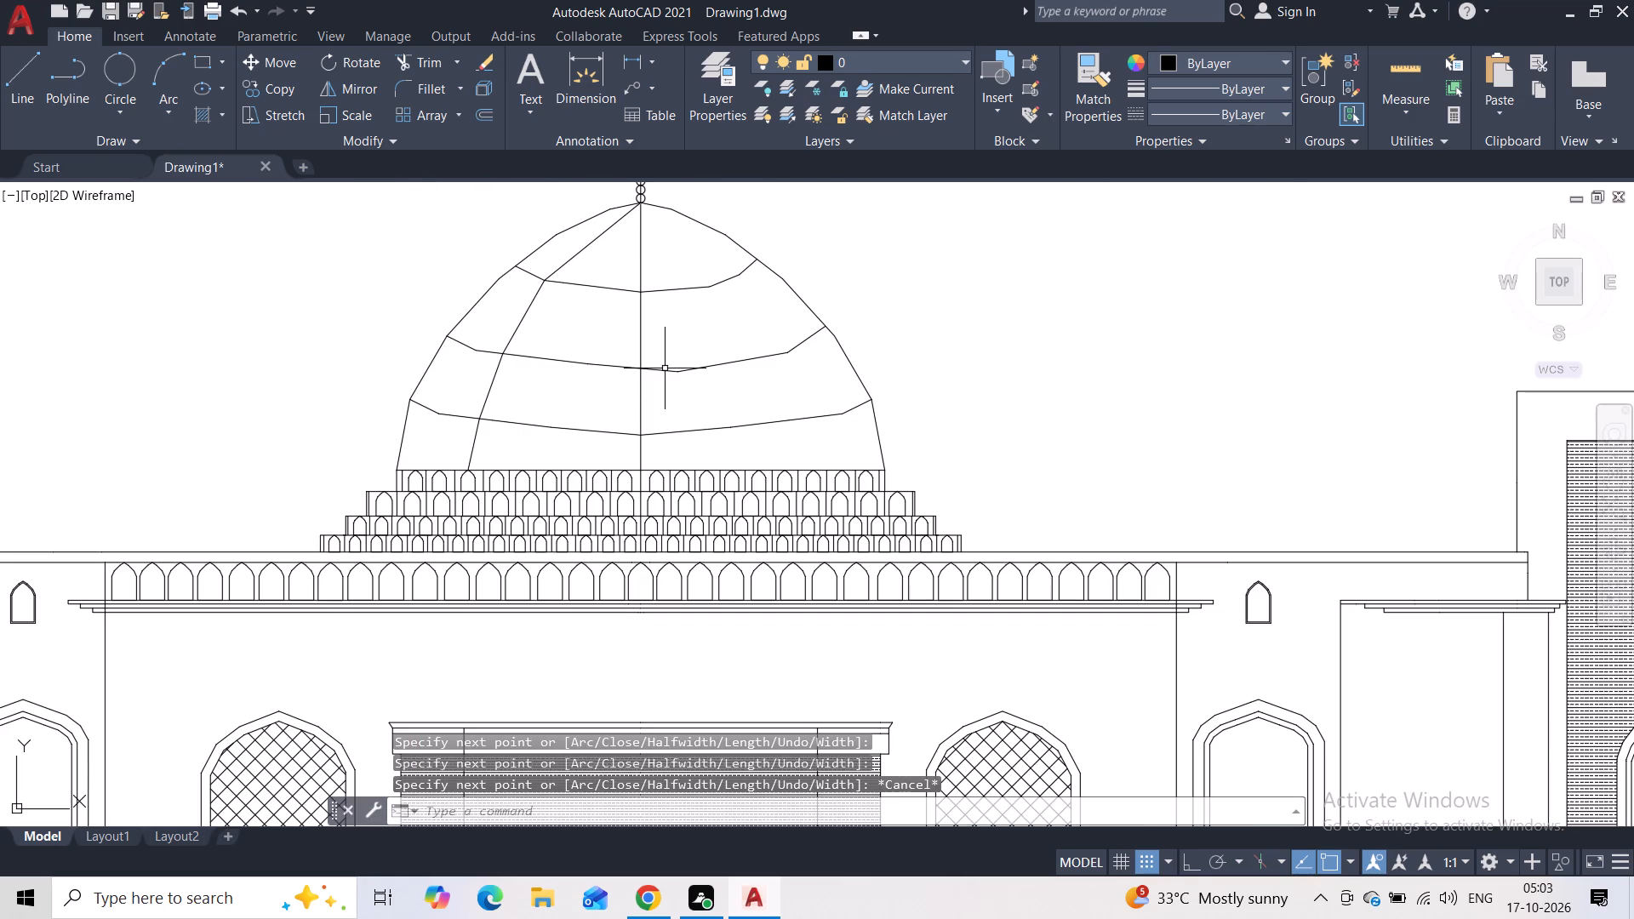
{"action": "key", "text": "space"}
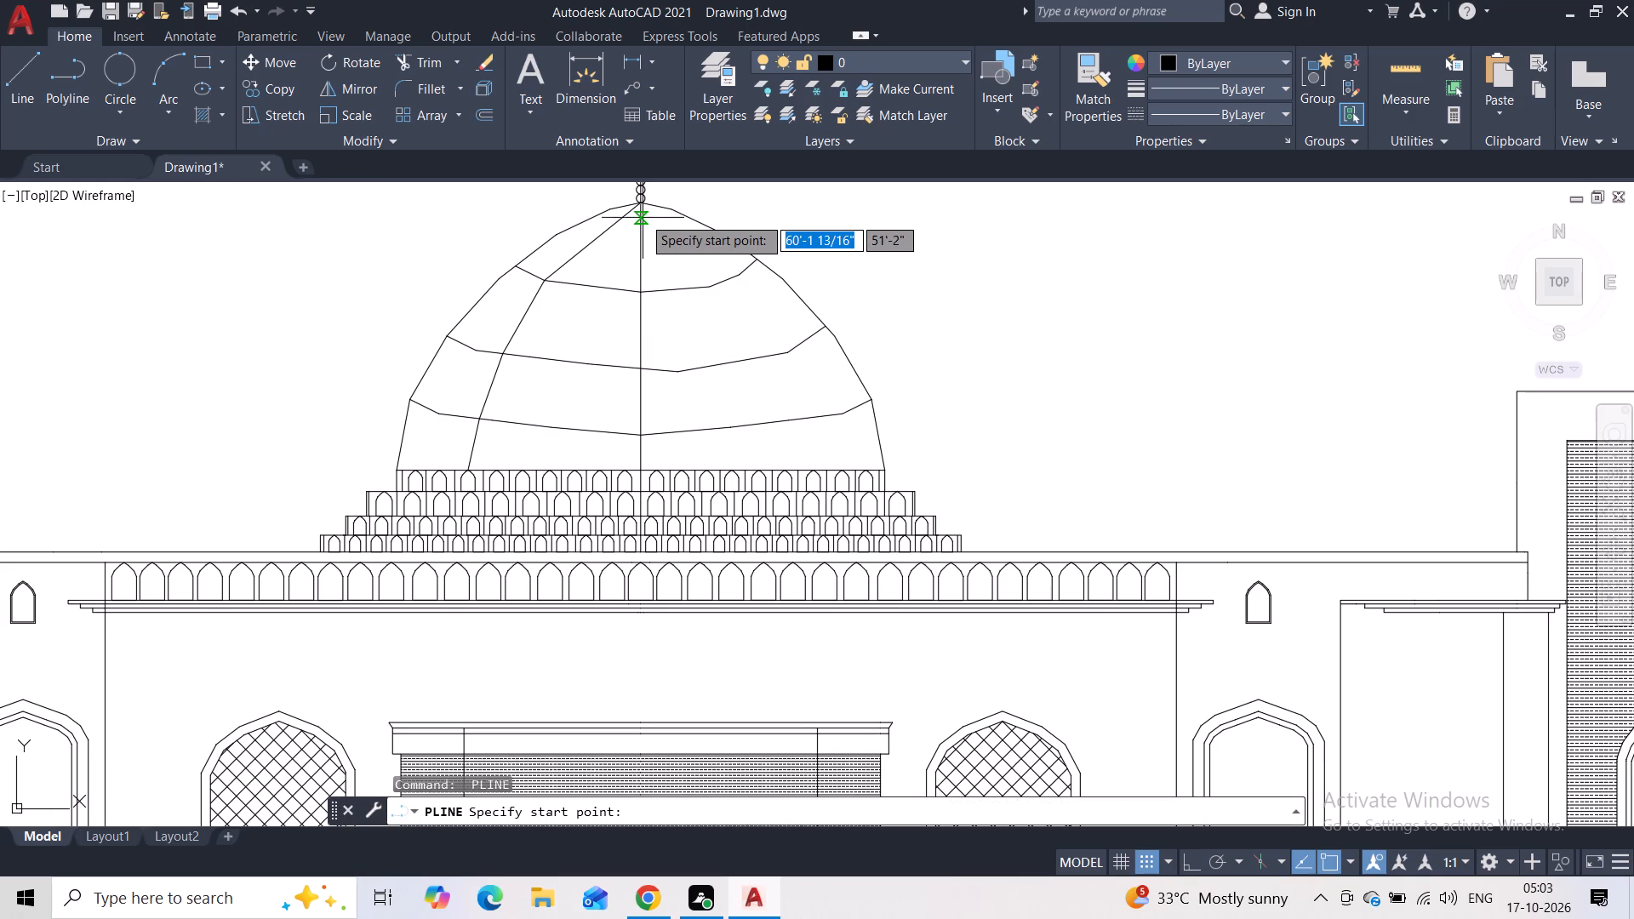
{"action": "scroll", "coordinate": [643, 209], "scroll_direction": "up", "scroll_amount": 3}
{"action": "middle_click_drag", "start_coordinate": [633, 203], "coordinate": [639, 271]}
{"action": "left_click", "coordinate": [628, 258]}
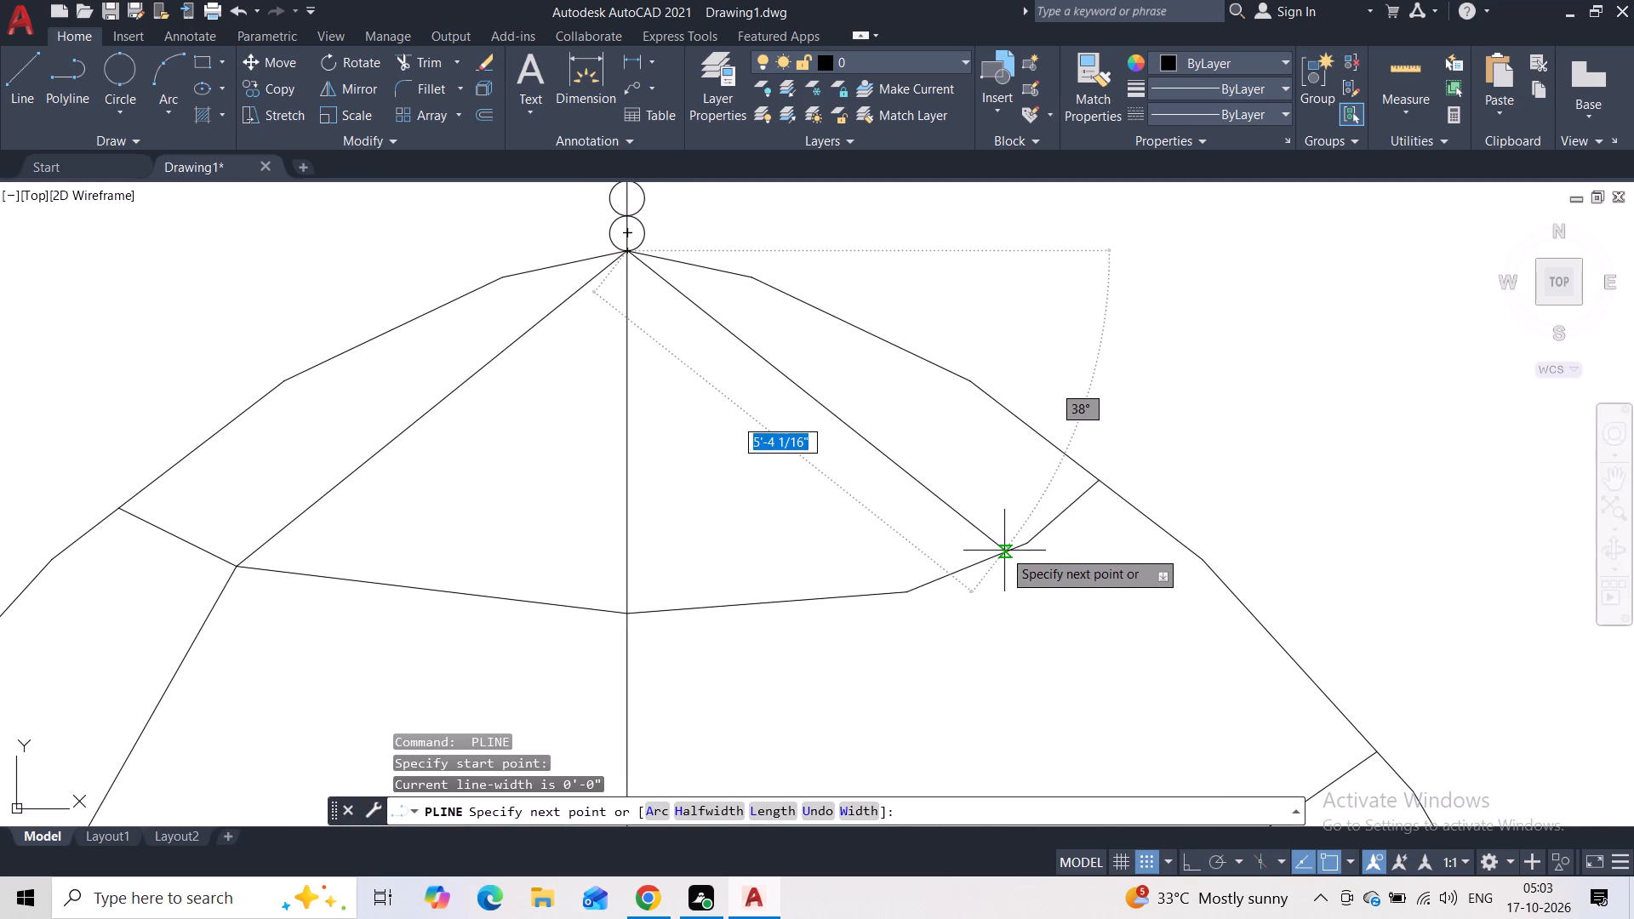
{"action": "left_click", "coordinate": [1011, 541]}
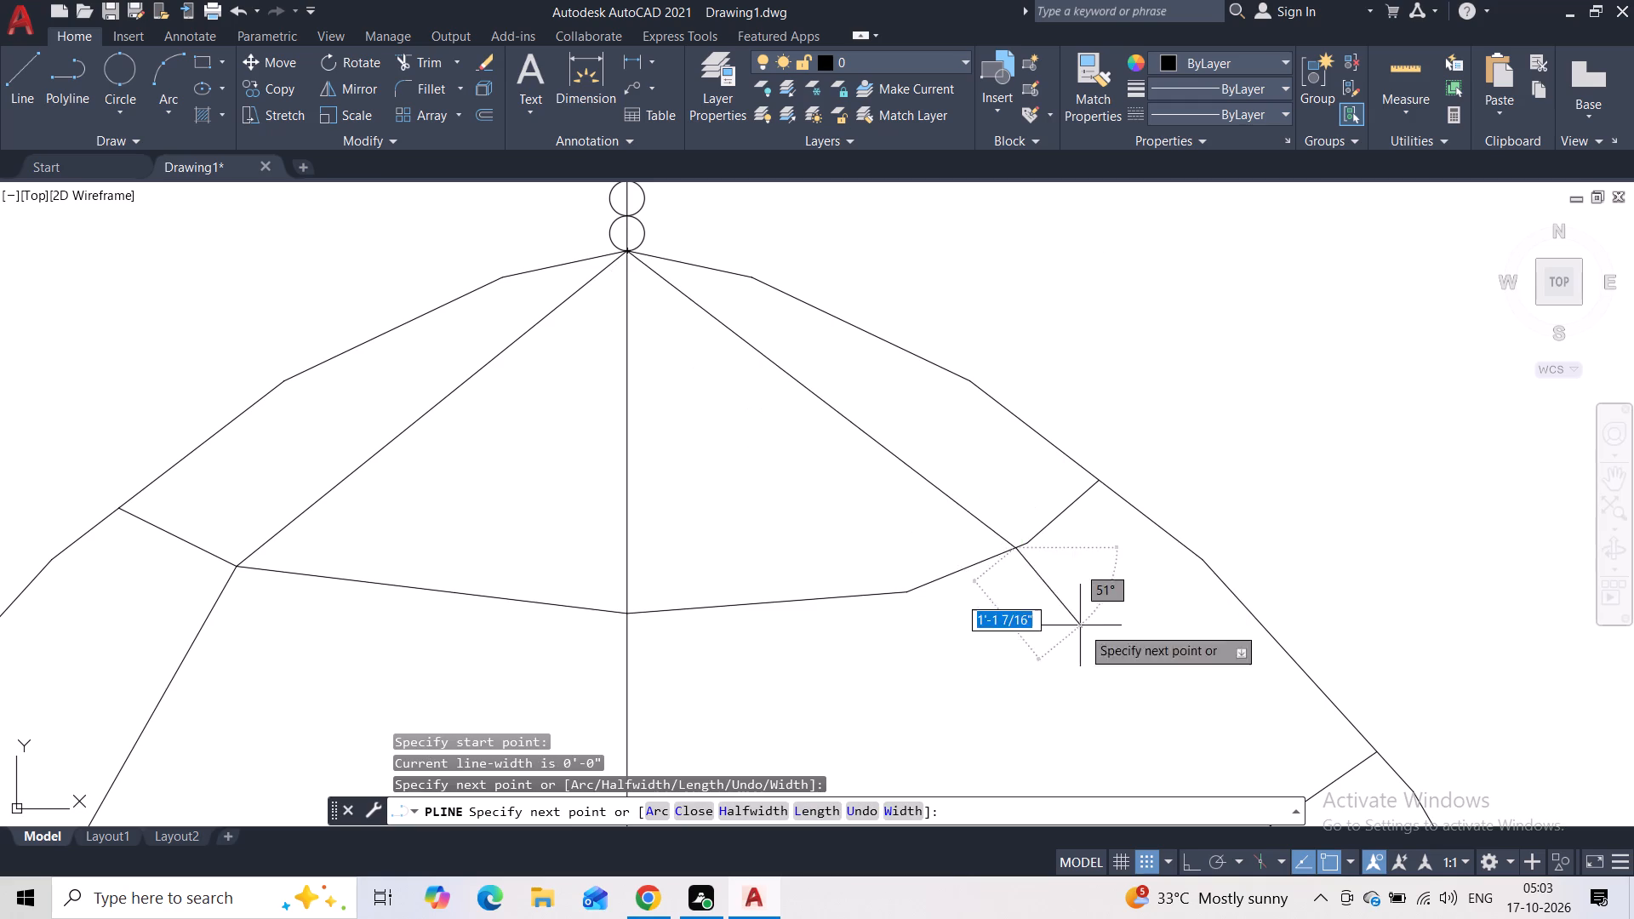
{"action": "middle_click_drag", "start_coordinate": [1082, 626], "coordinate": [1037, 383]}
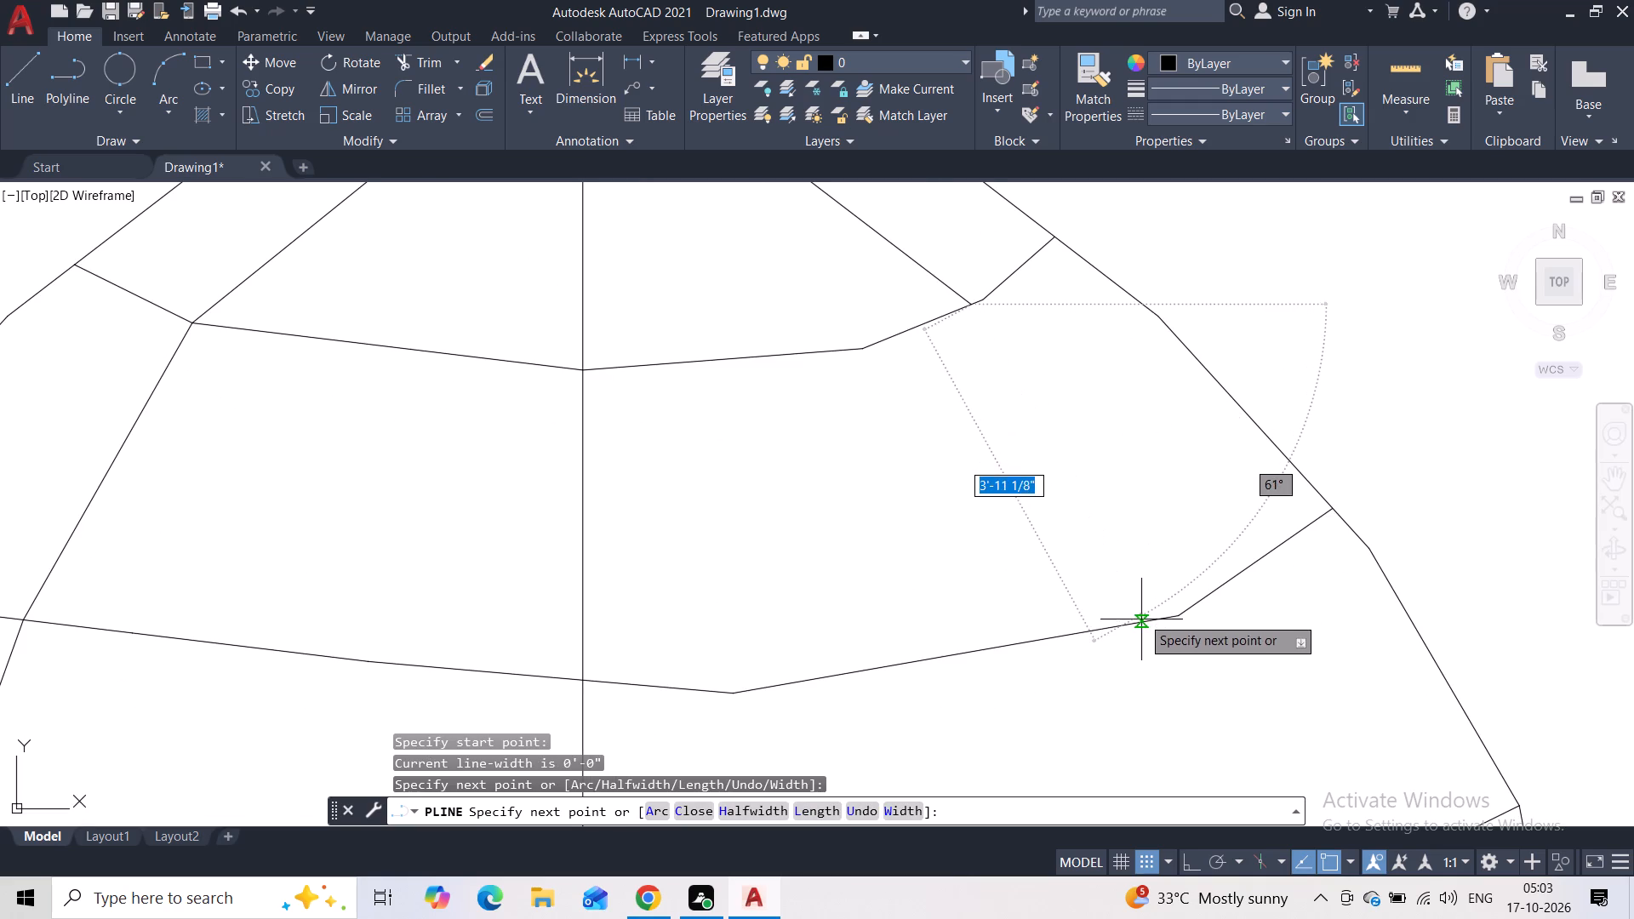
{"action": "left_click", "coordinate": [1142, 620]}
{"action": "middle_click_drag", "start_coordinate": [1135, 555], "coordinate": [1015, 230]}
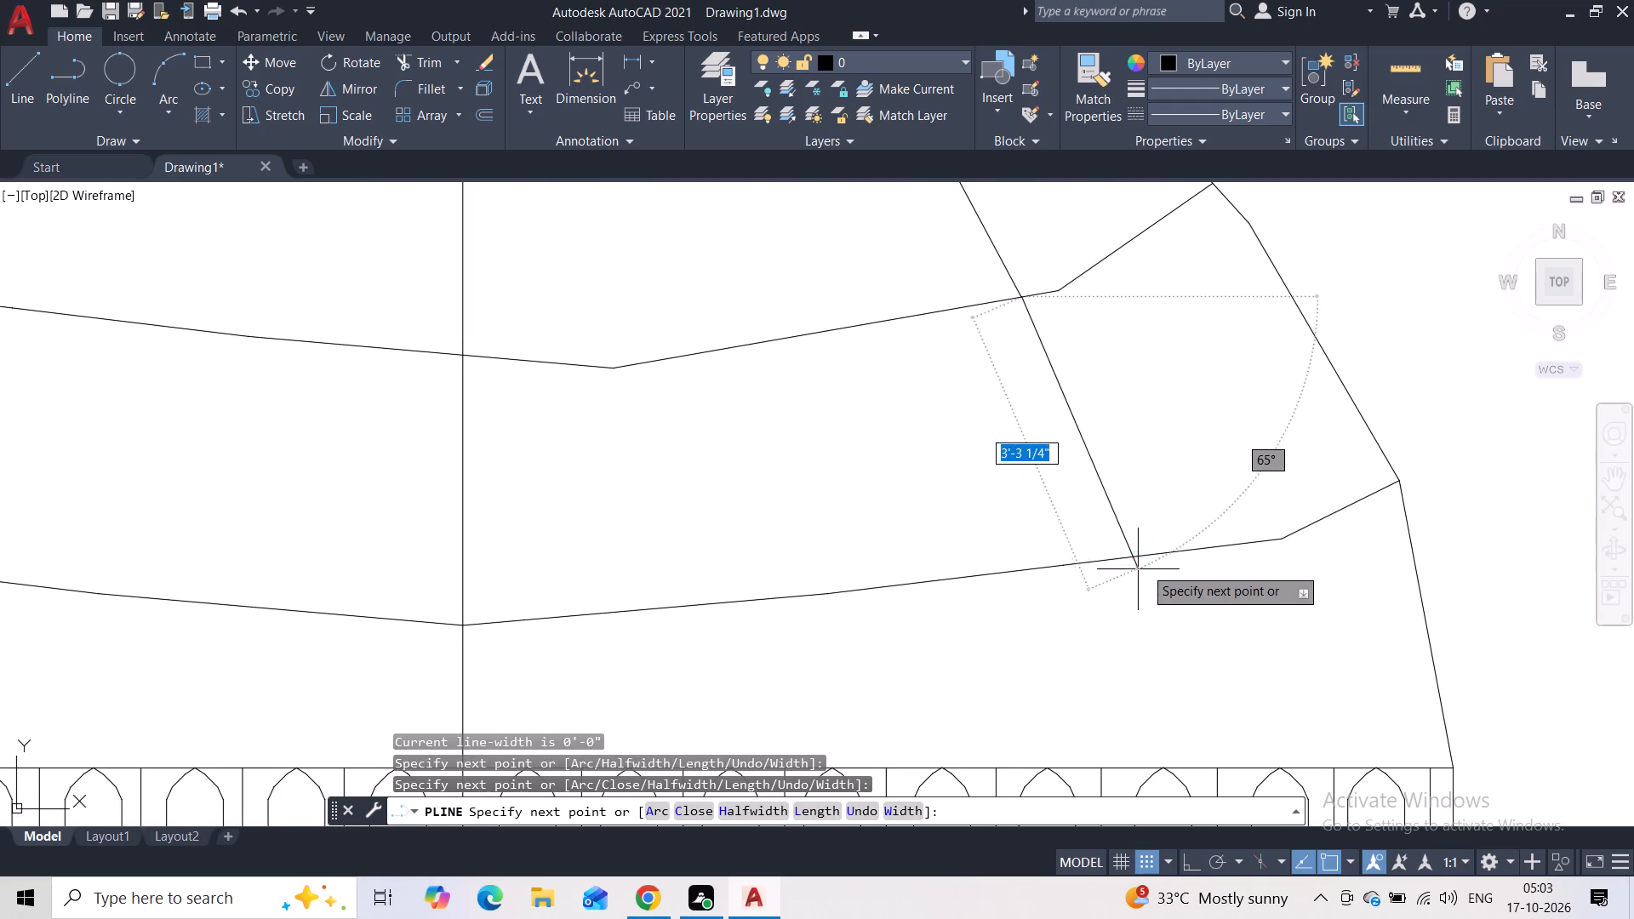
{"action": "left_click", "coordinate": [1118, 564]}
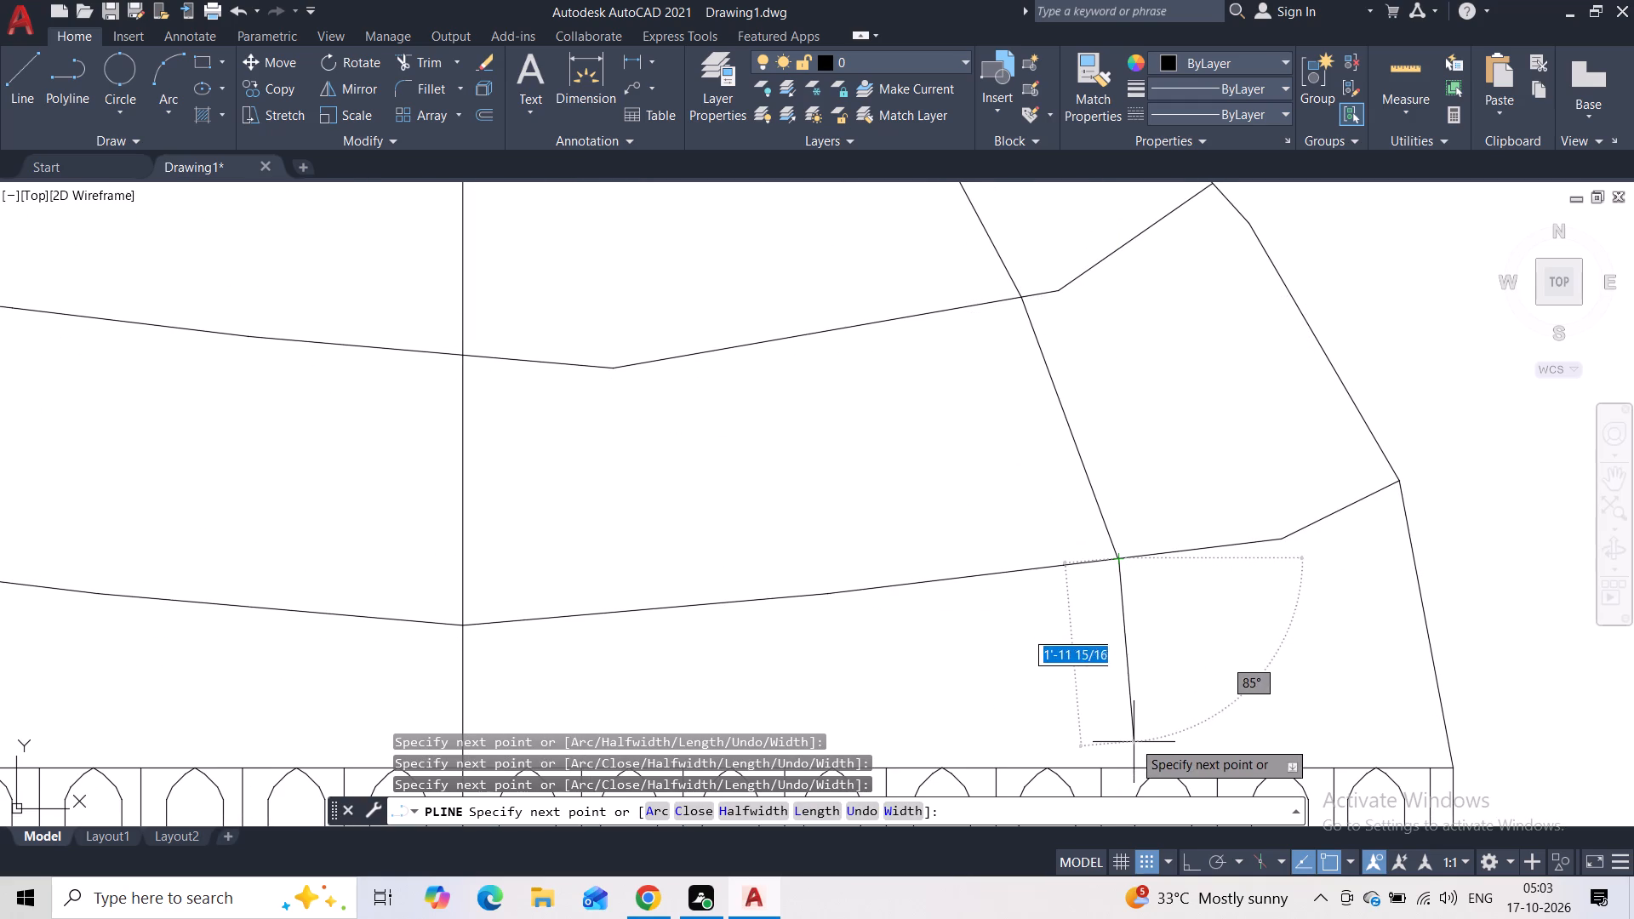
{"action": "left_click", "coordinate": [1140, 765]}
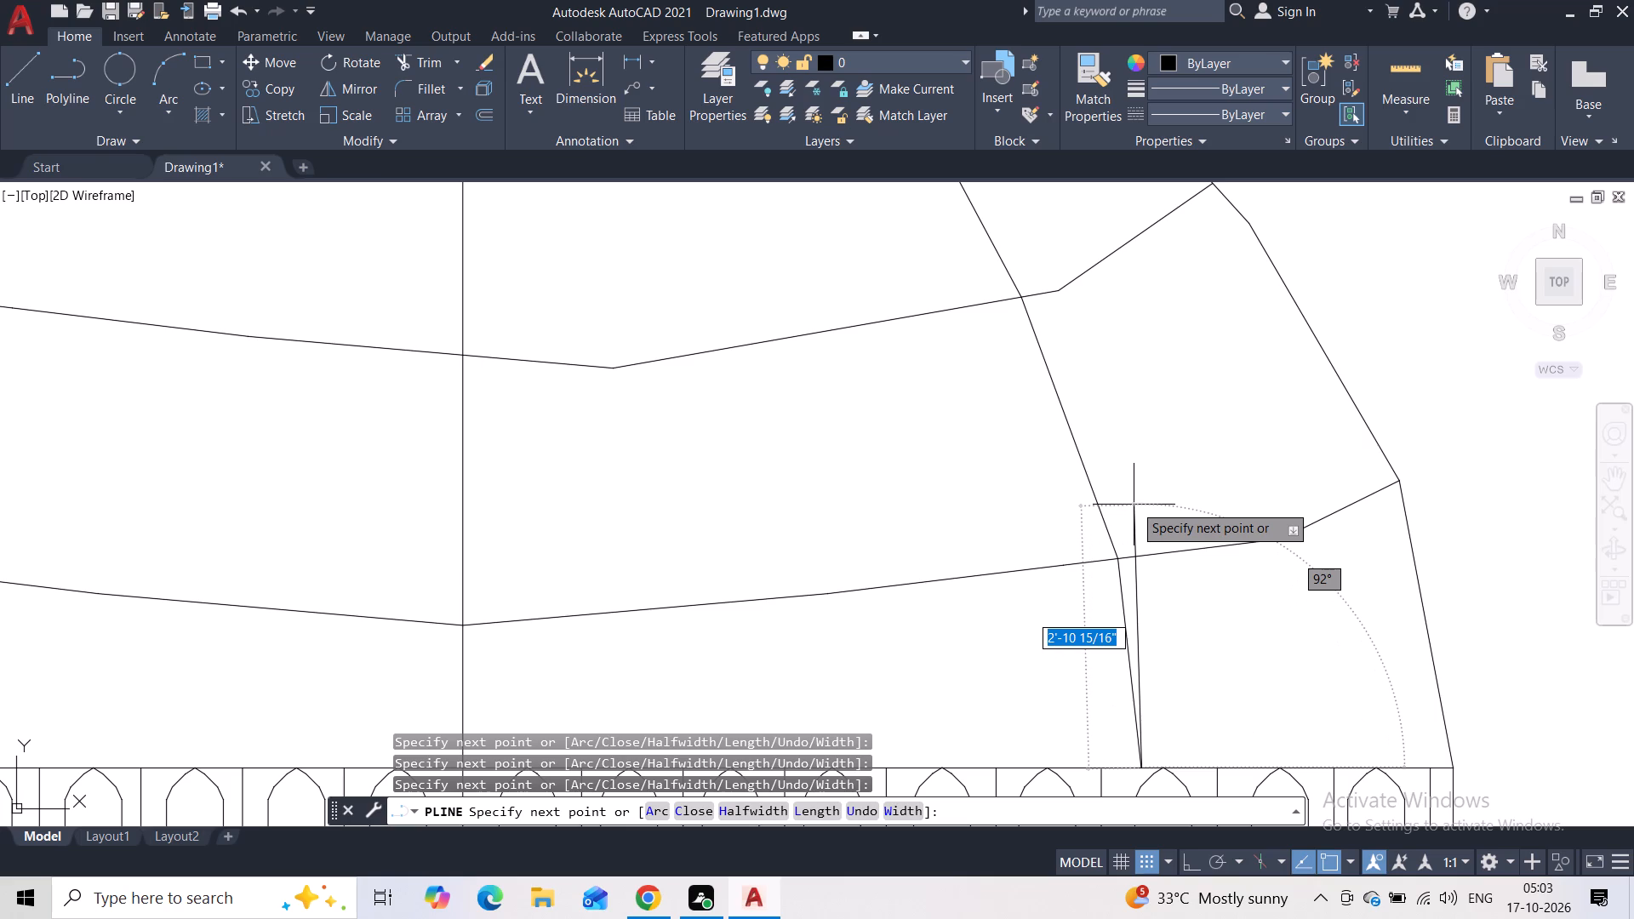
{"action": "key", "text": "grave"}
{"action": "key", "text": "Escape"}
{"action": "key", "text": "Escape"}
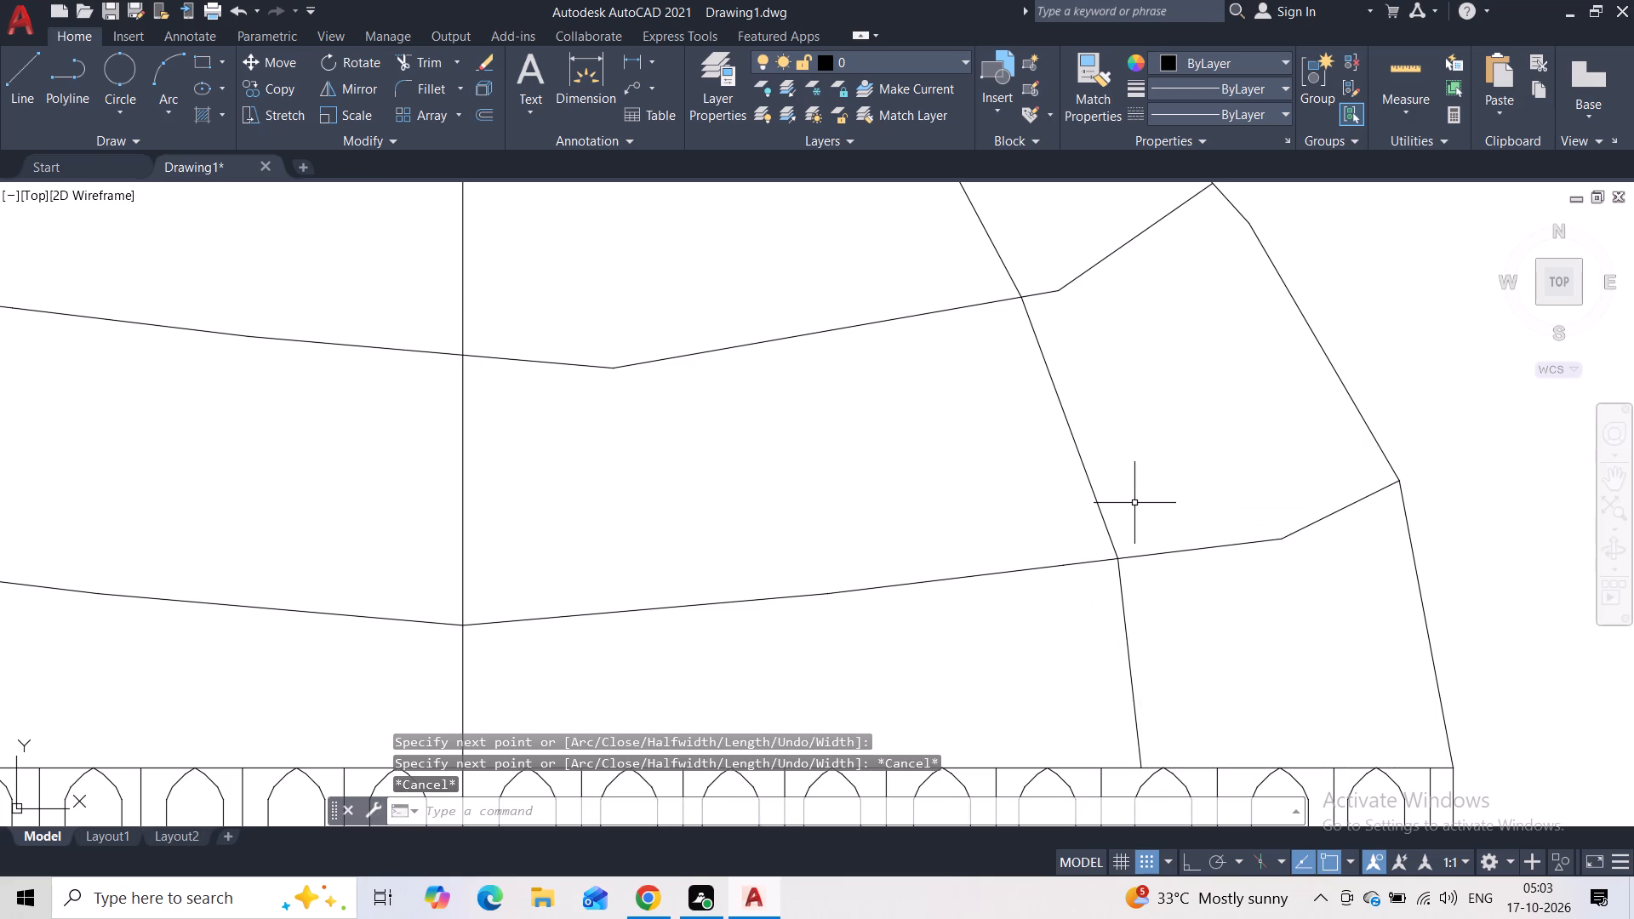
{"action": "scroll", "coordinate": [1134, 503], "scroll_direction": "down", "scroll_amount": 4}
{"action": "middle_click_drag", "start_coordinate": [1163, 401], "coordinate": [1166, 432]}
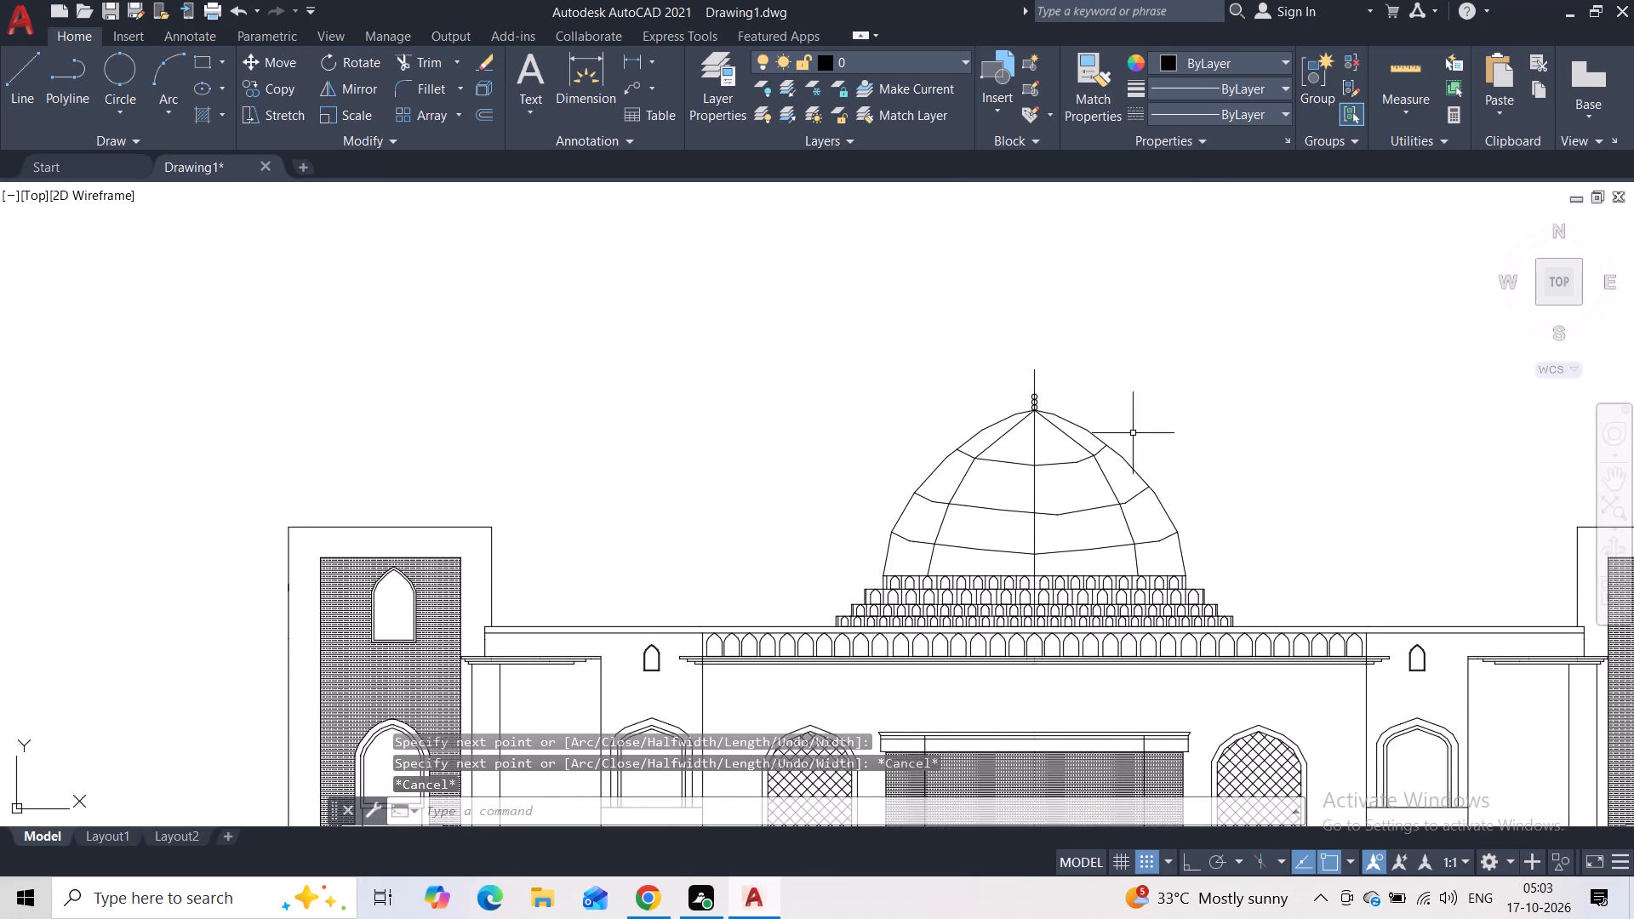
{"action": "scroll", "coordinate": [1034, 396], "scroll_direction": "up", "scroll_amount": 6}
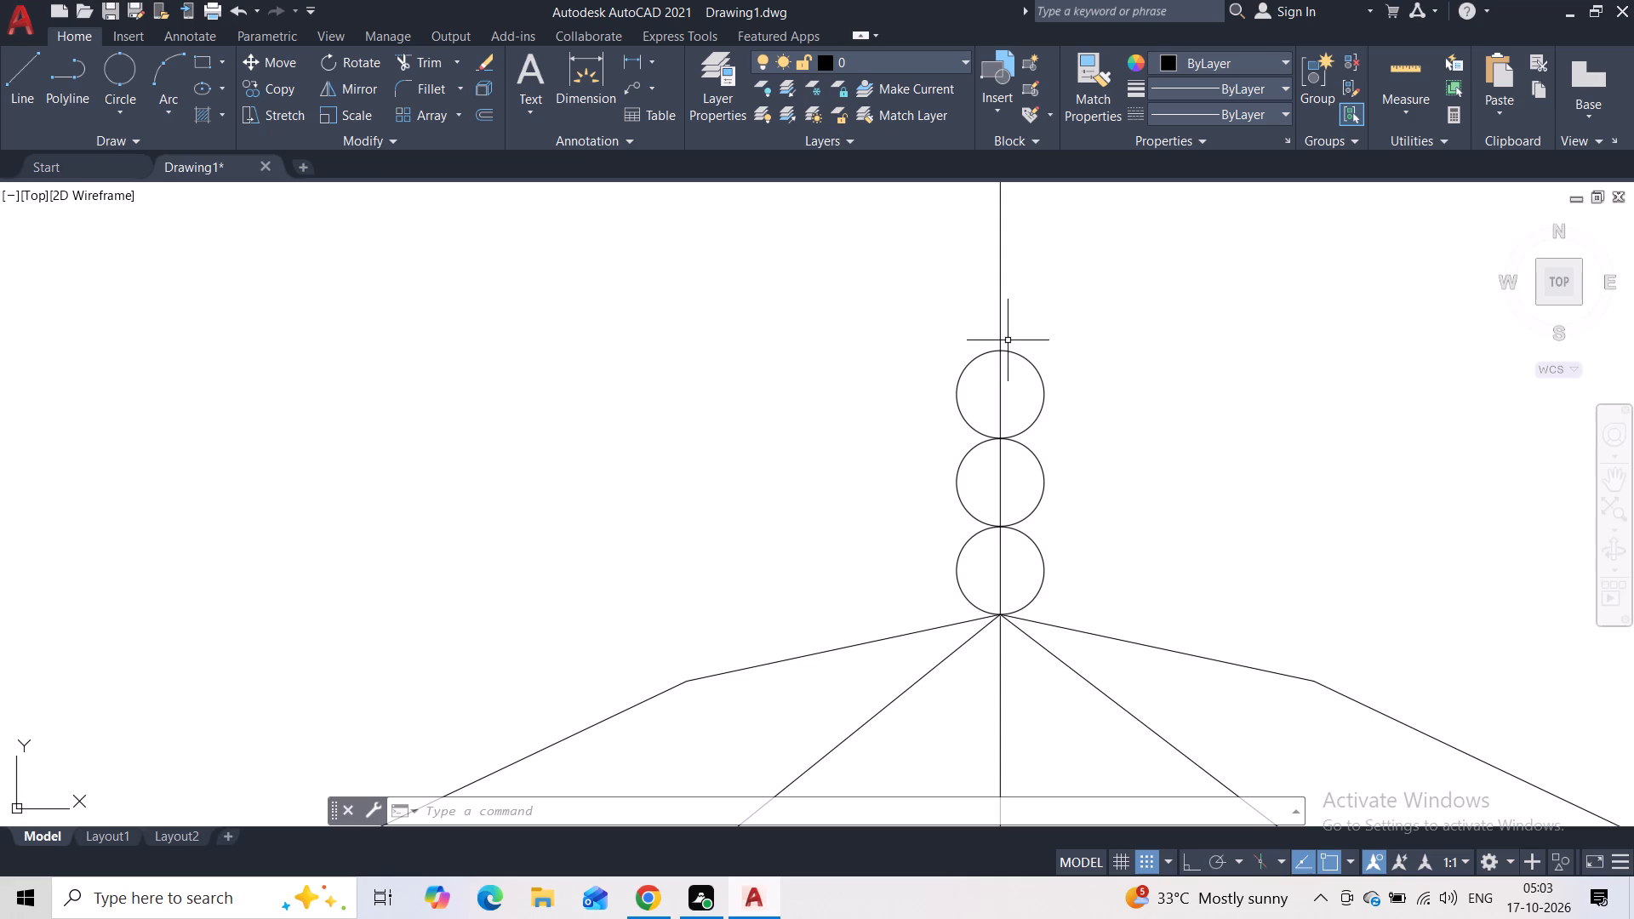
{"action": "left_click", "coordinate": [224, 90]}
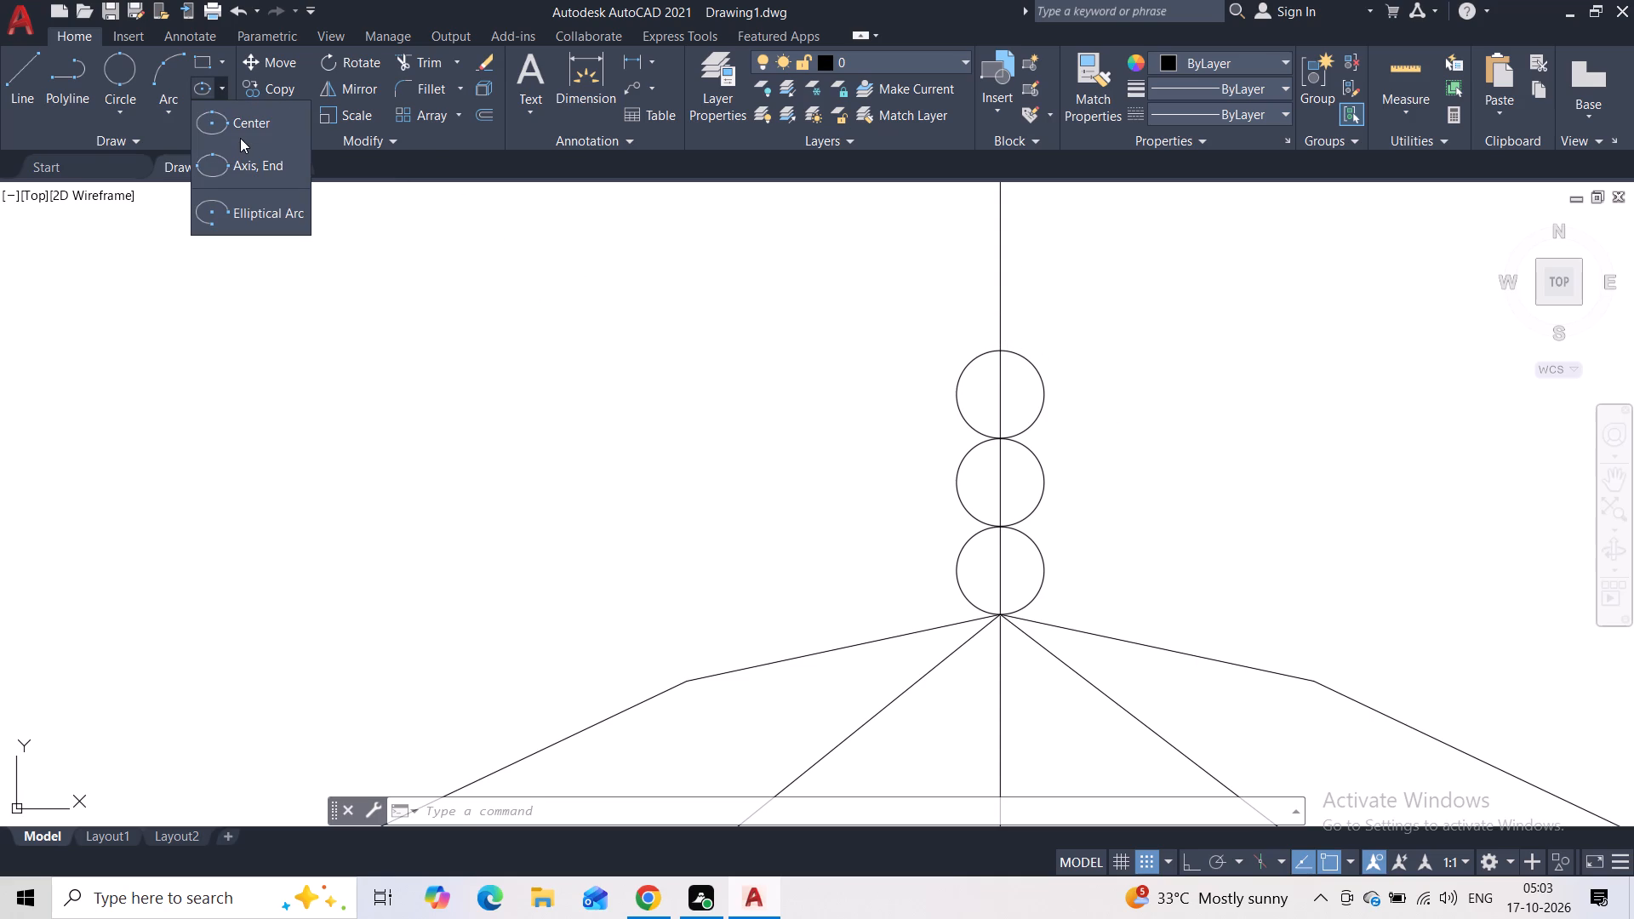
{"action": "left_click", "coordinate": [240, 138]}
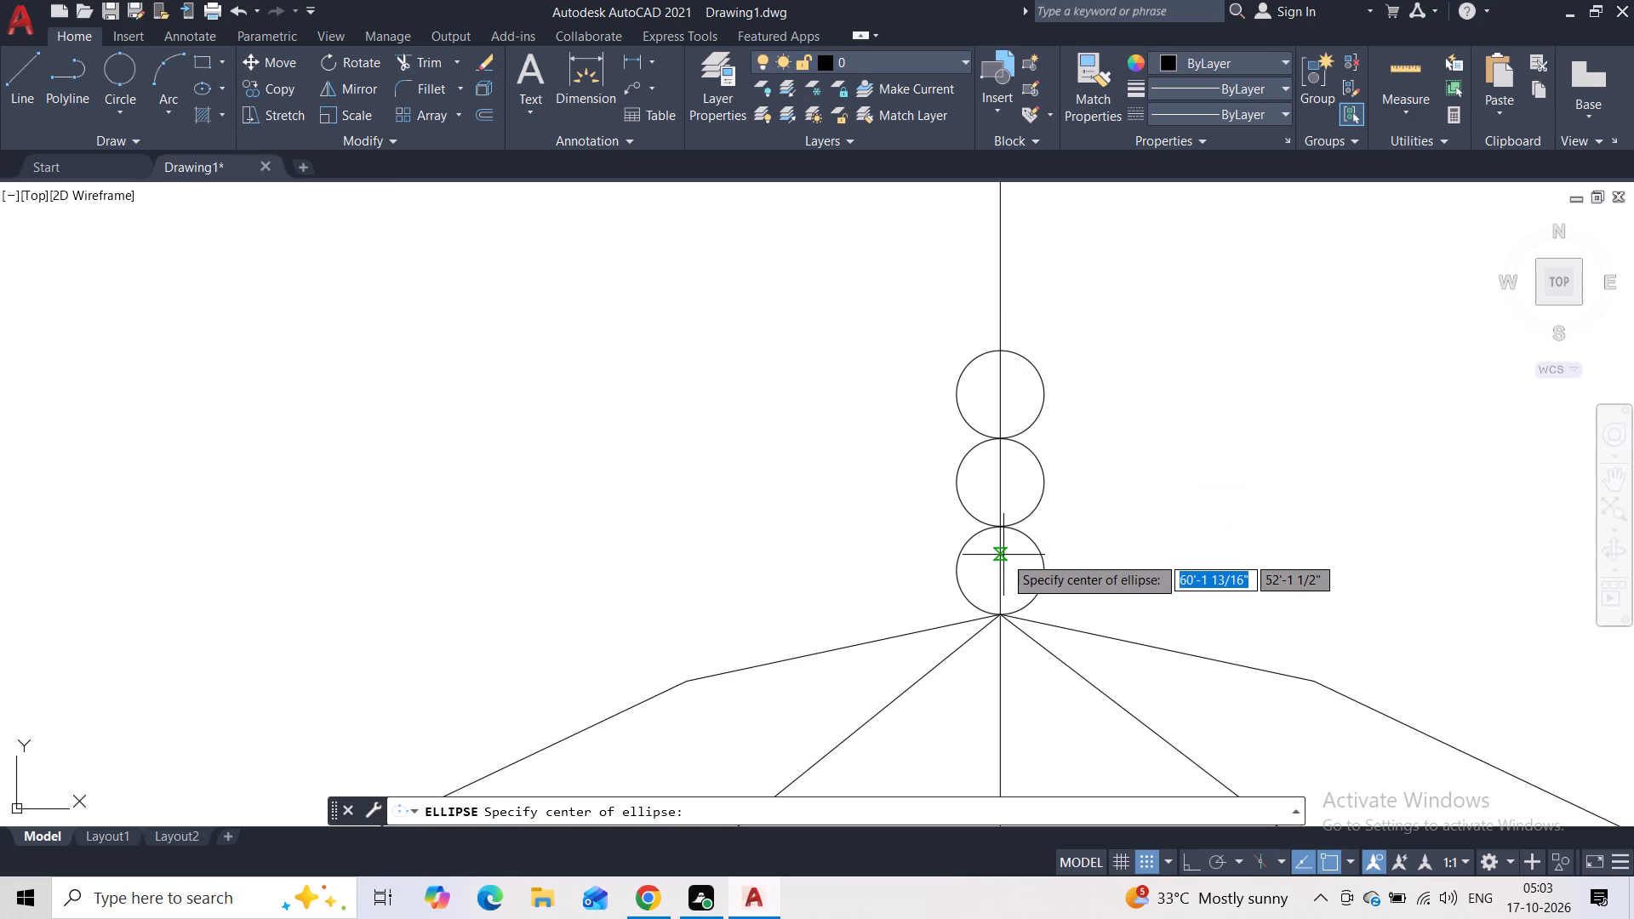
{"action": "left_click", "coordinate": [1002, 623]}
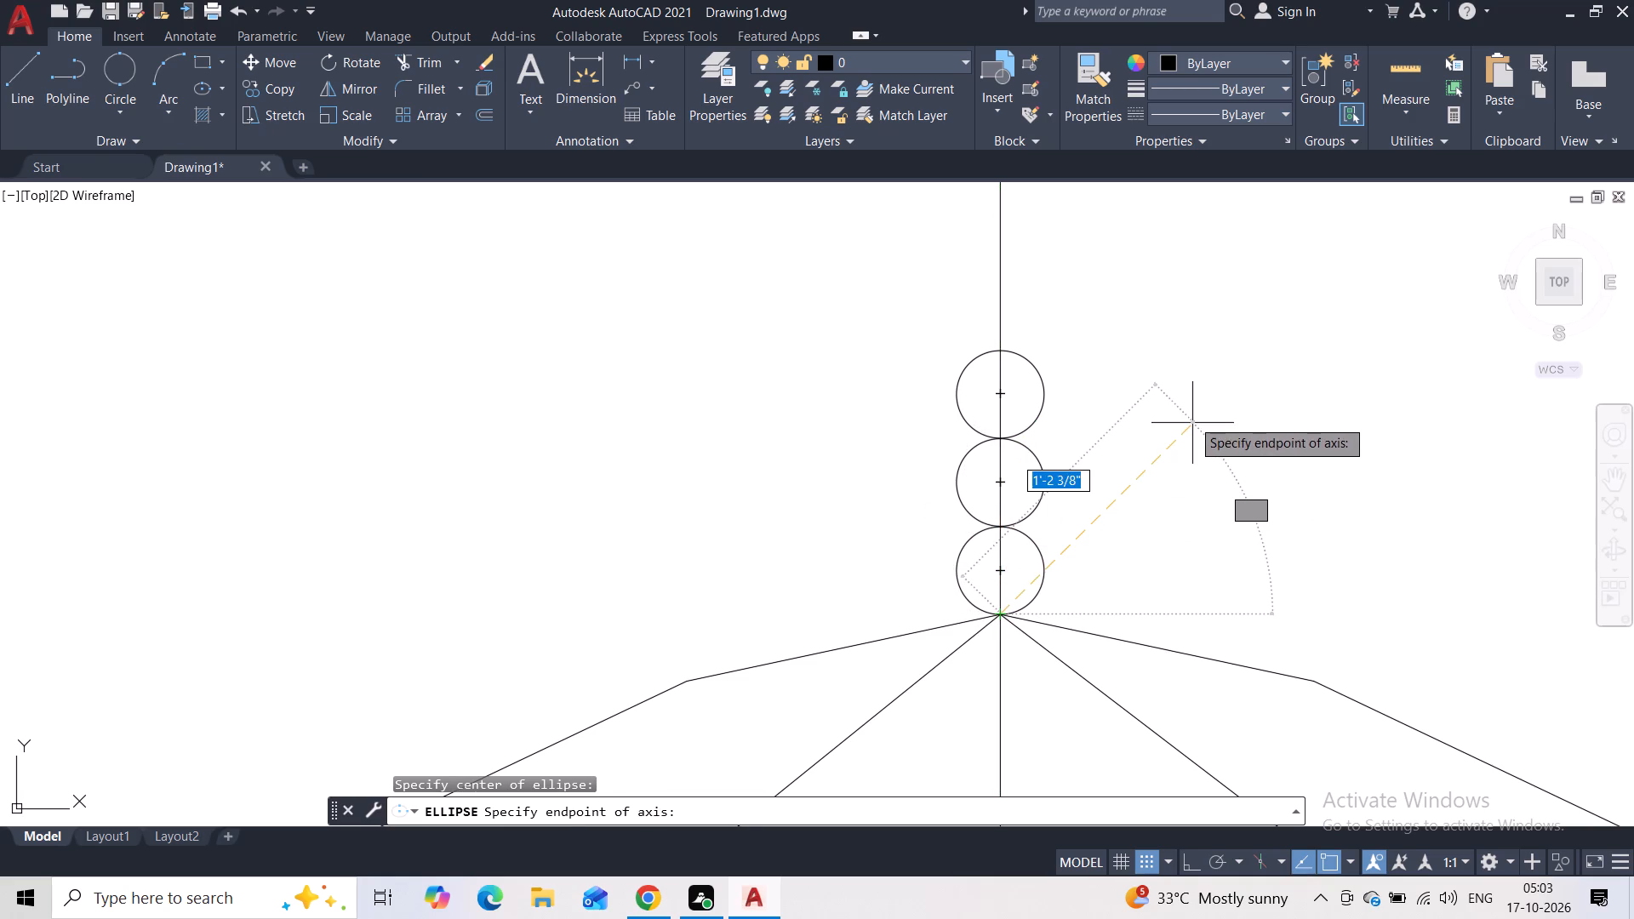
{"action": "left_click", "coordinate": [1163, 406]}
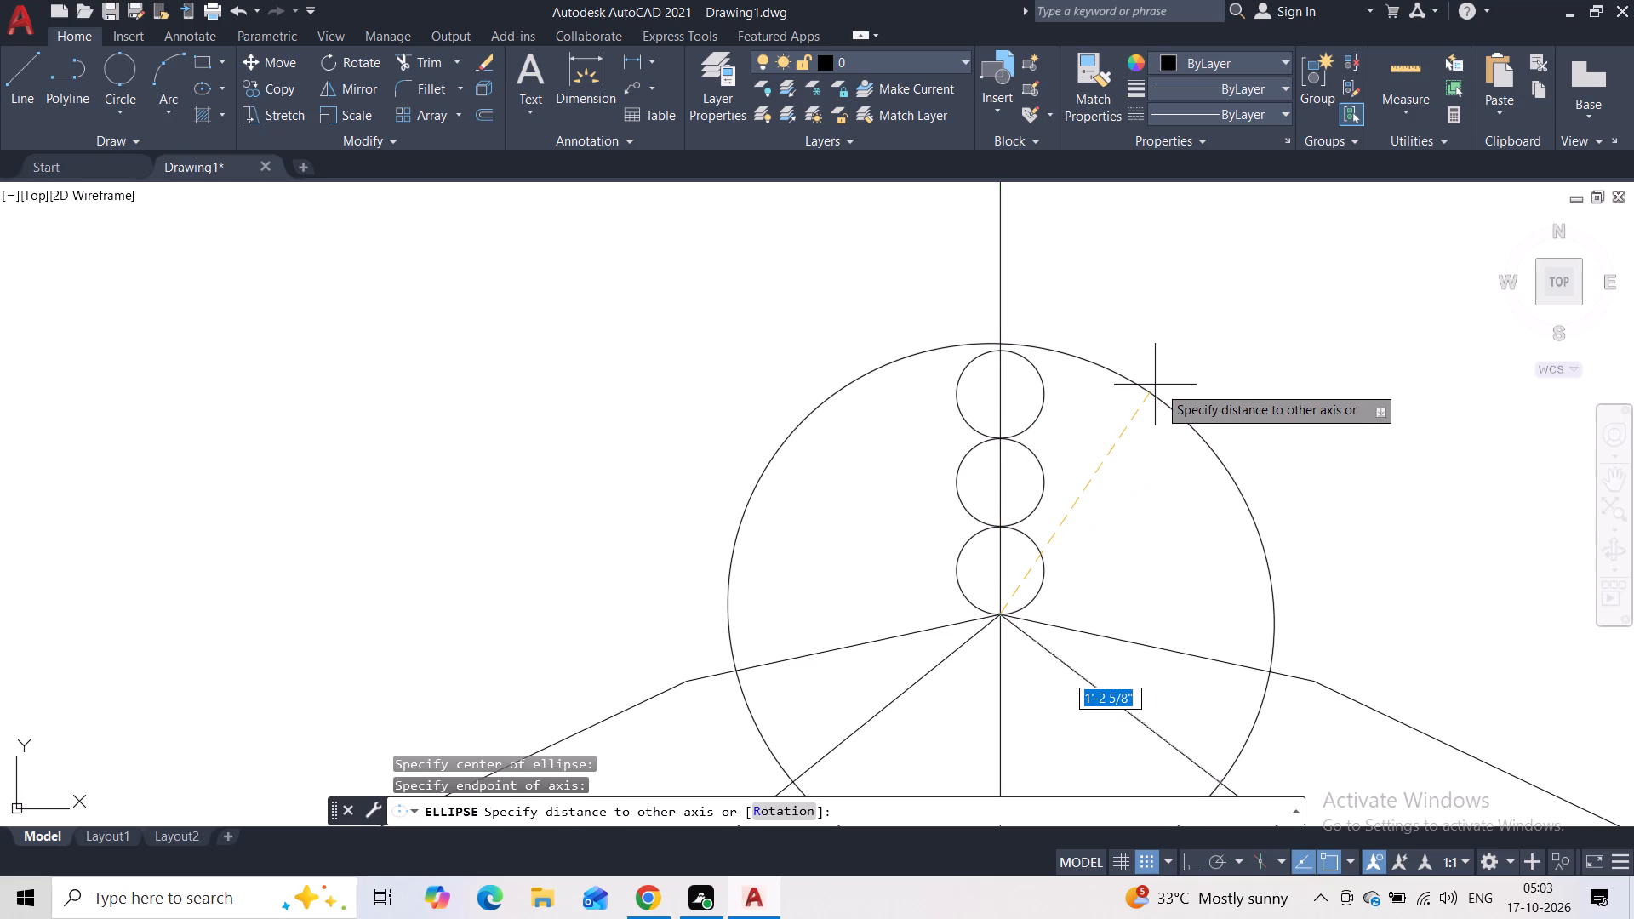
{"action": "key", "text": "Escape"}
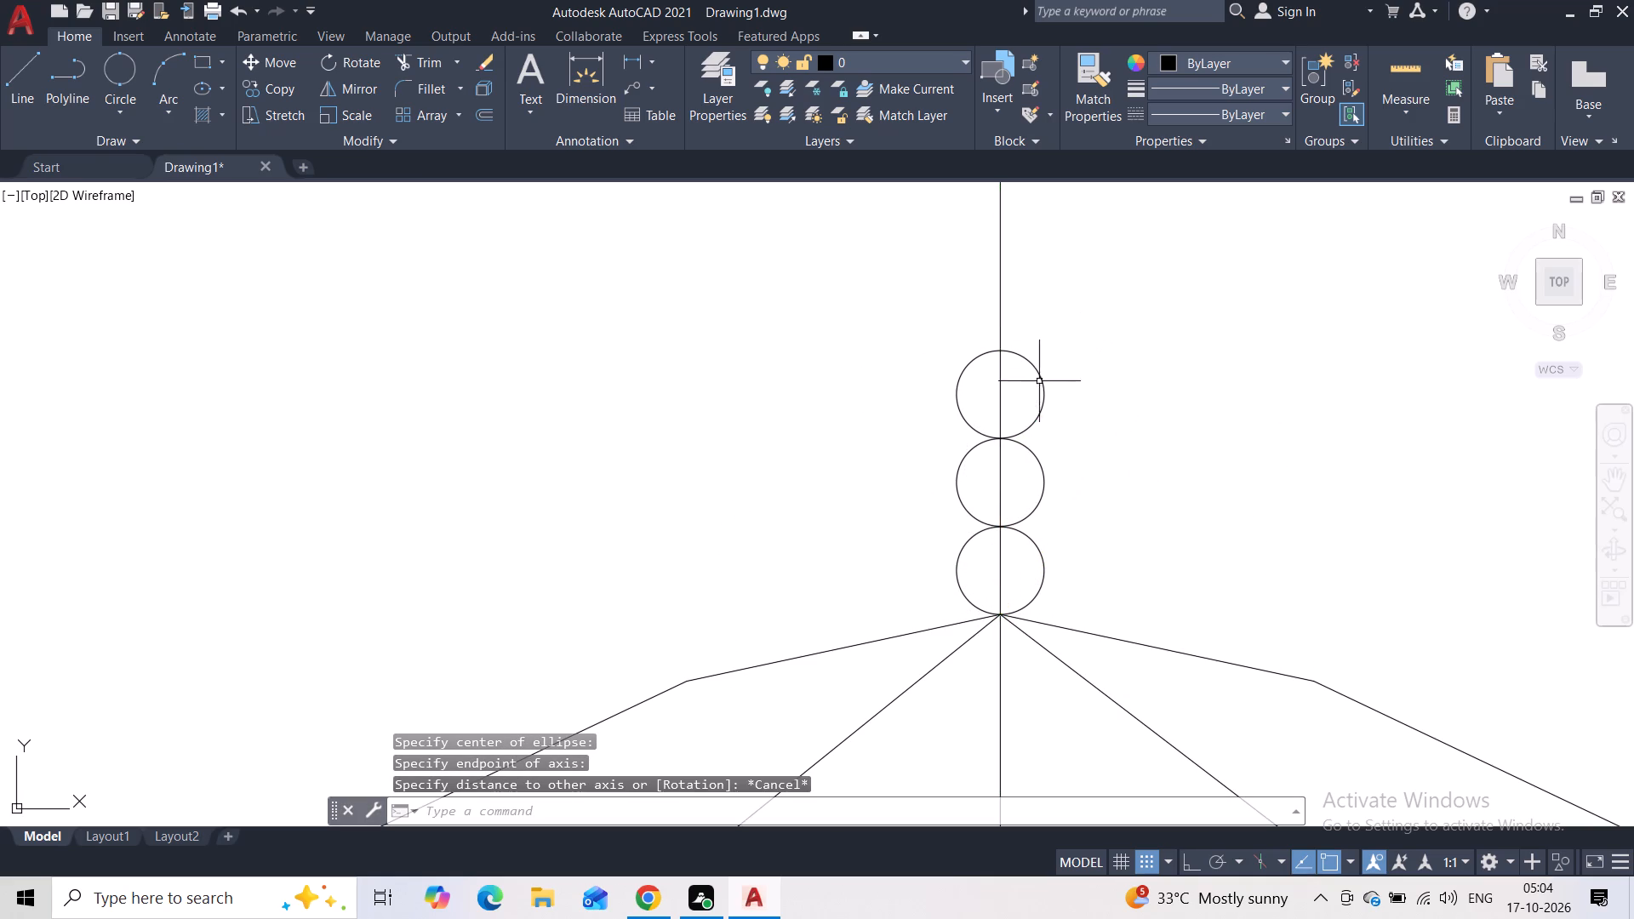
Move the three stacked finial circles off the centre line to the empty space on its right.
{"action": "left_click", "coordinate": [1047, 330]}
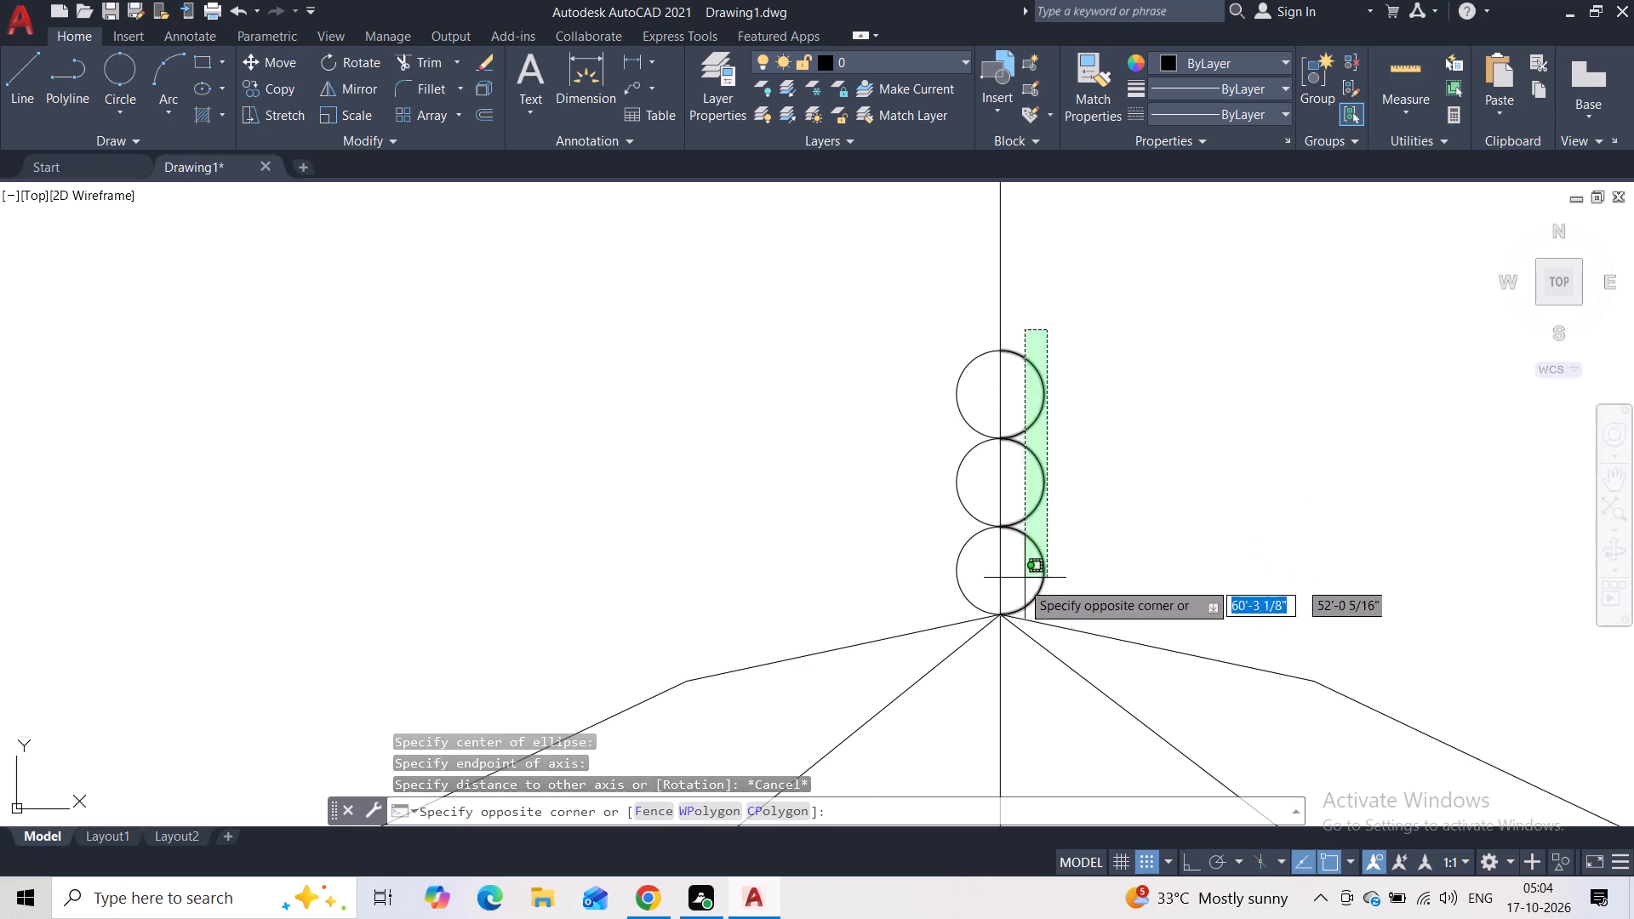
{"action": "left_click", "coordinate": [1020, 583]}
{"action": "left_click", "coordinate": [966, 355]}
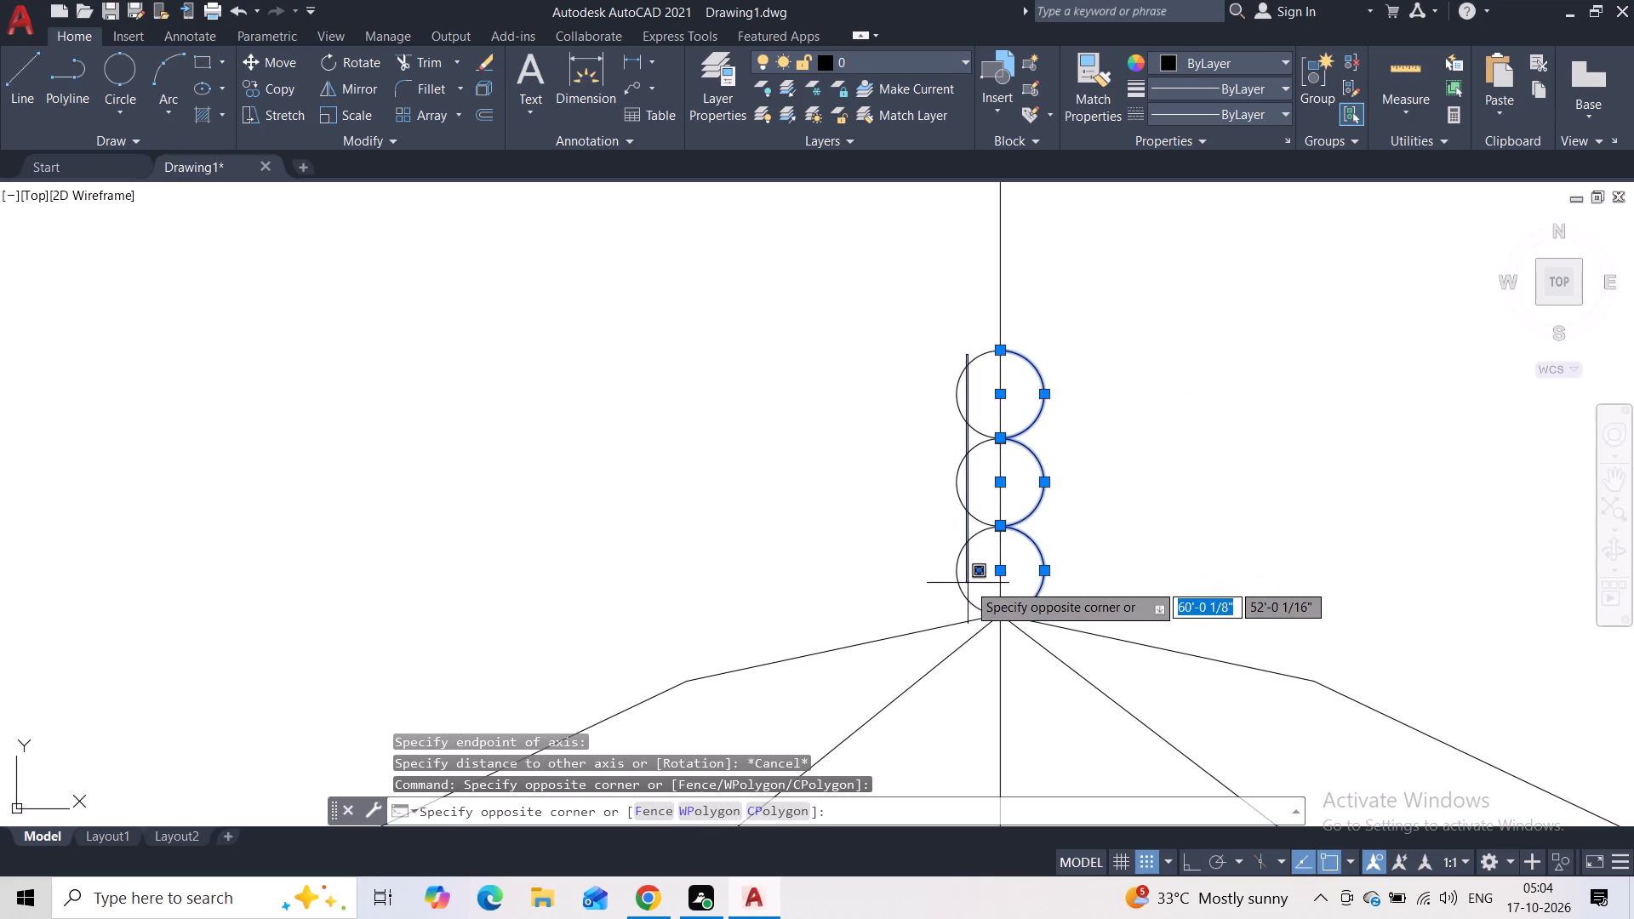
{"action": "left_click", "coordinate": [968, 584]}
{"action": "left_click", "coordinate": [986, 334]}
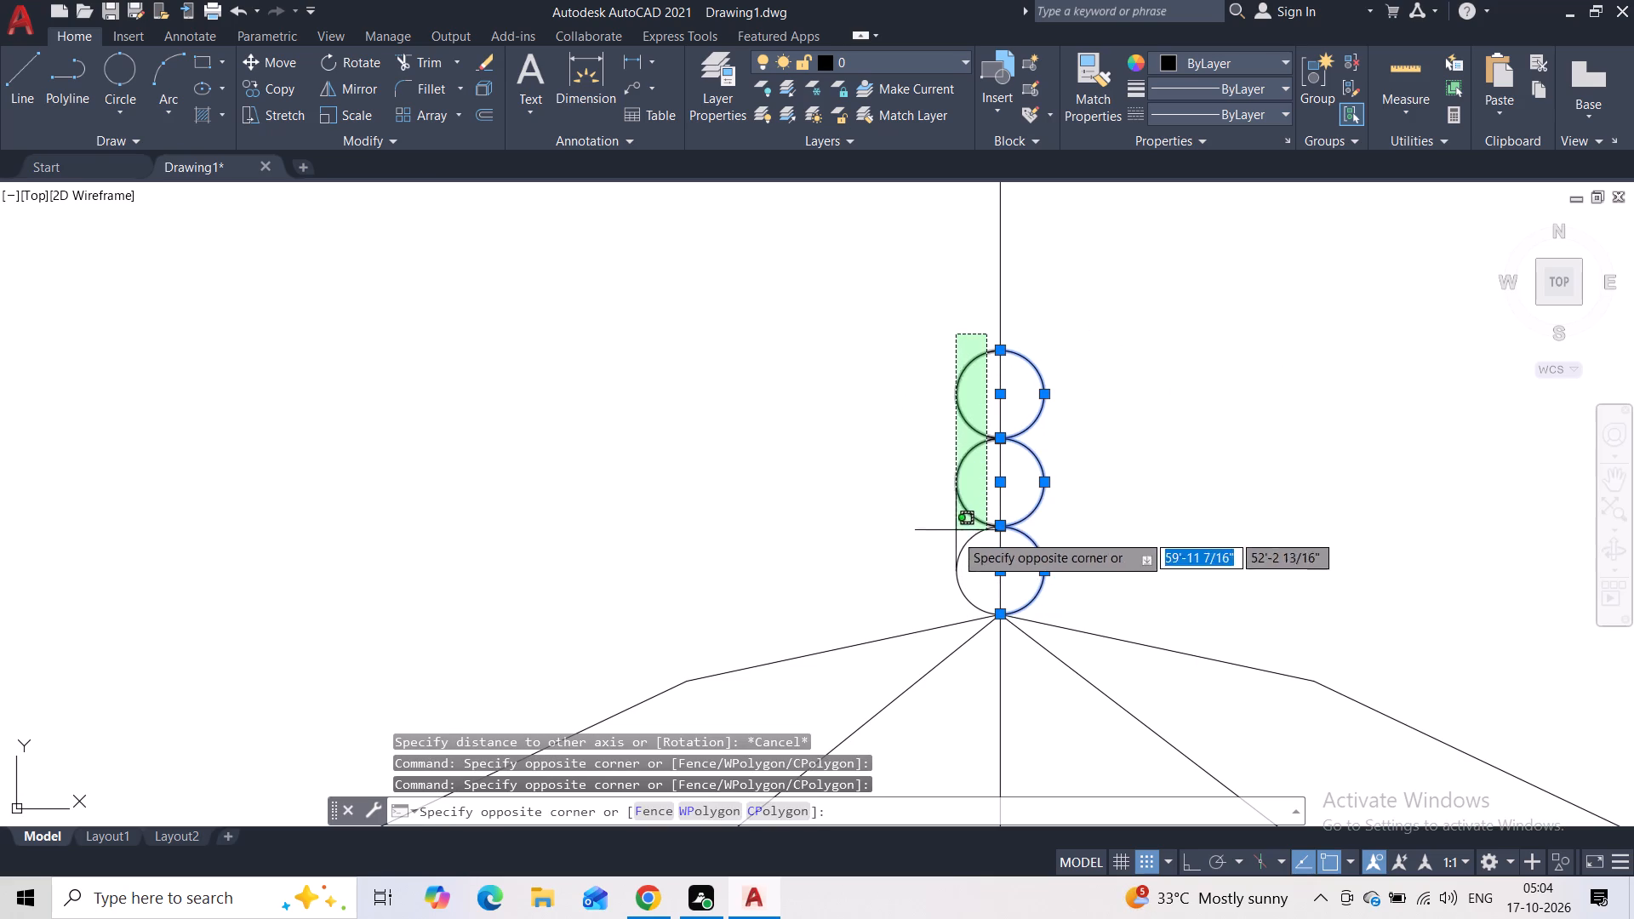
{"action": "left_click", "coordinate": [946, 569]}
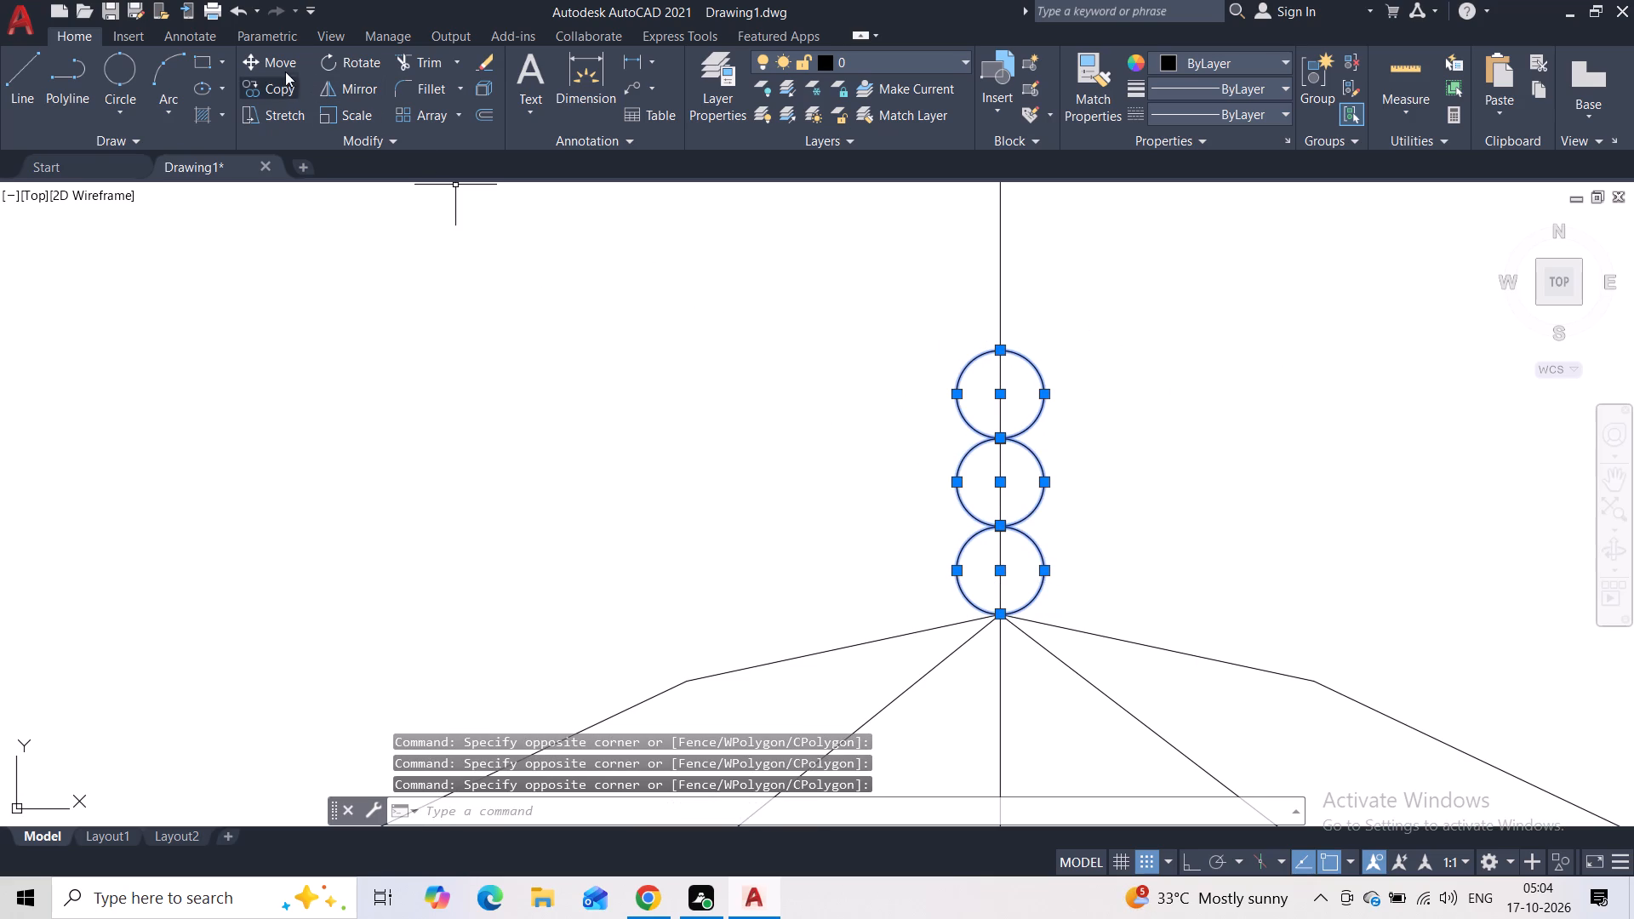
{"action": "left_click", "coordinate": [285, 56]}
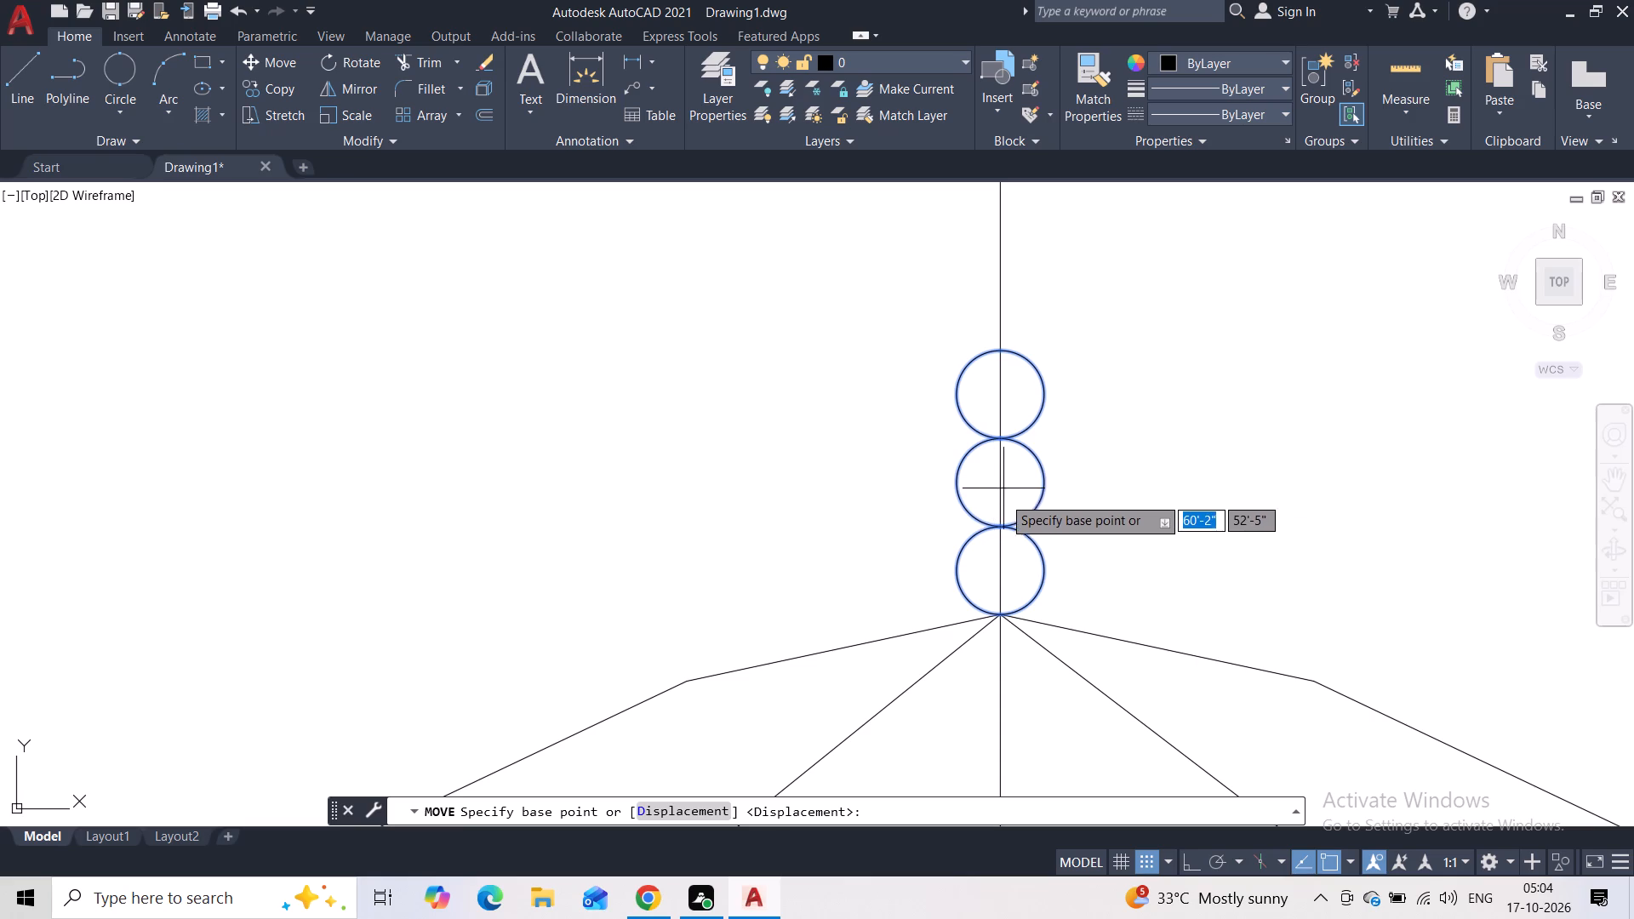
{"action": "left_click", "coordinate": [1001, 528]}
{"action": "left_click", "coordinate": [1260, 534]}
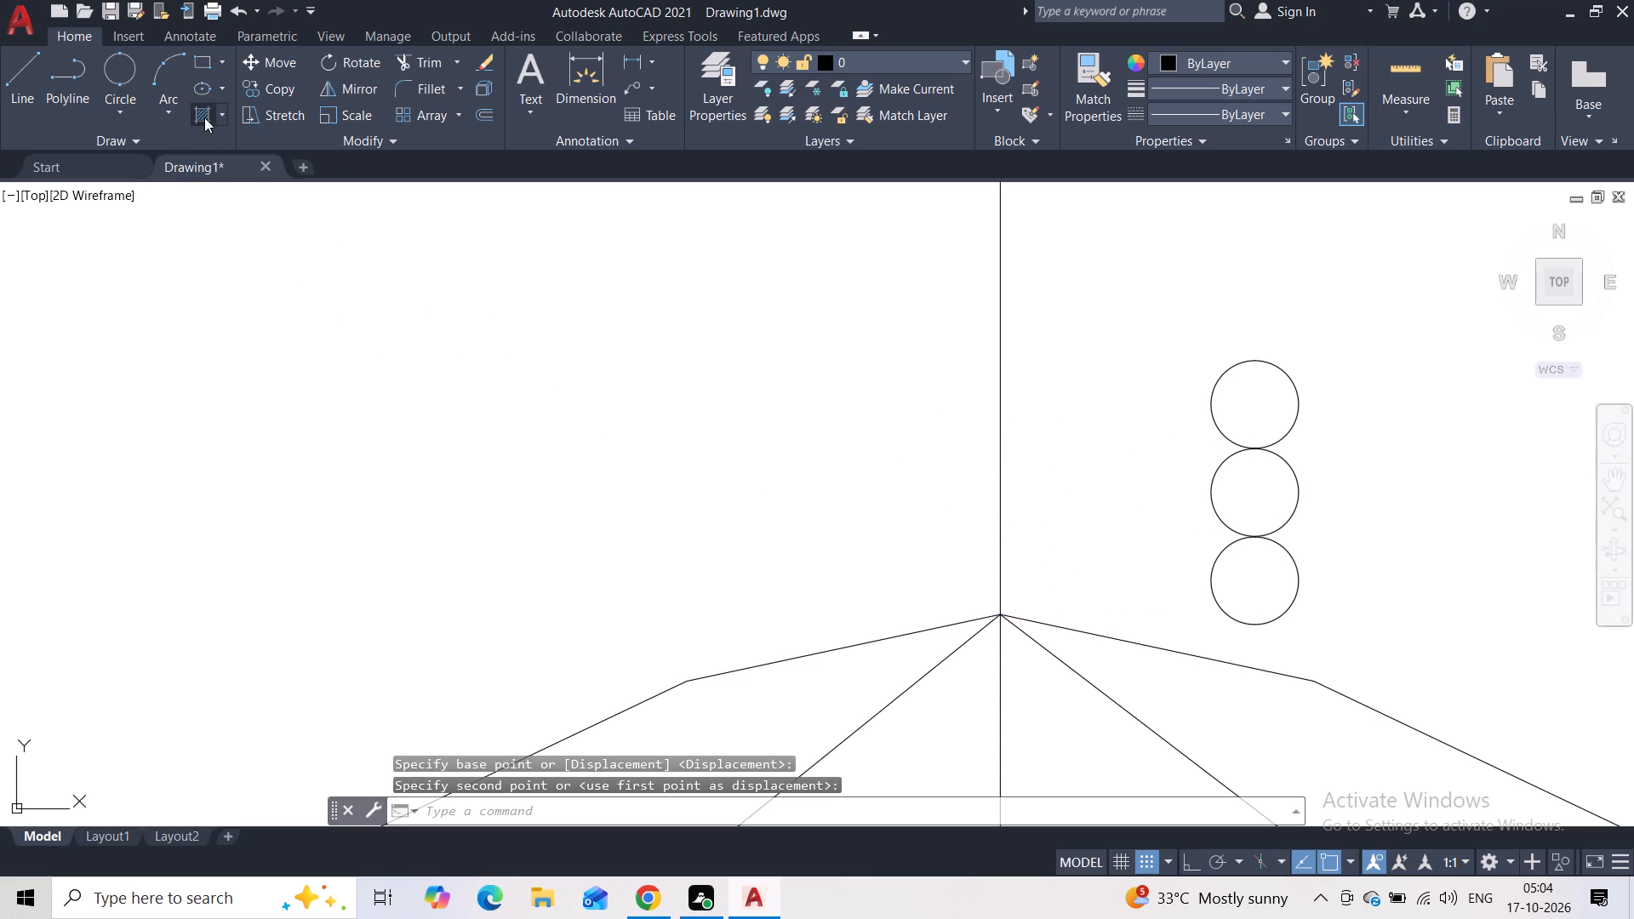
Draw a tall ellipse centred on the dome's apex, with semi-axes about 8 5/8" vertically and 2 7/16" horizontally.
{"action": "left_click", "coordinate": [218, 97]}
{"action": "left_click", "coordinate": [226, 127]}
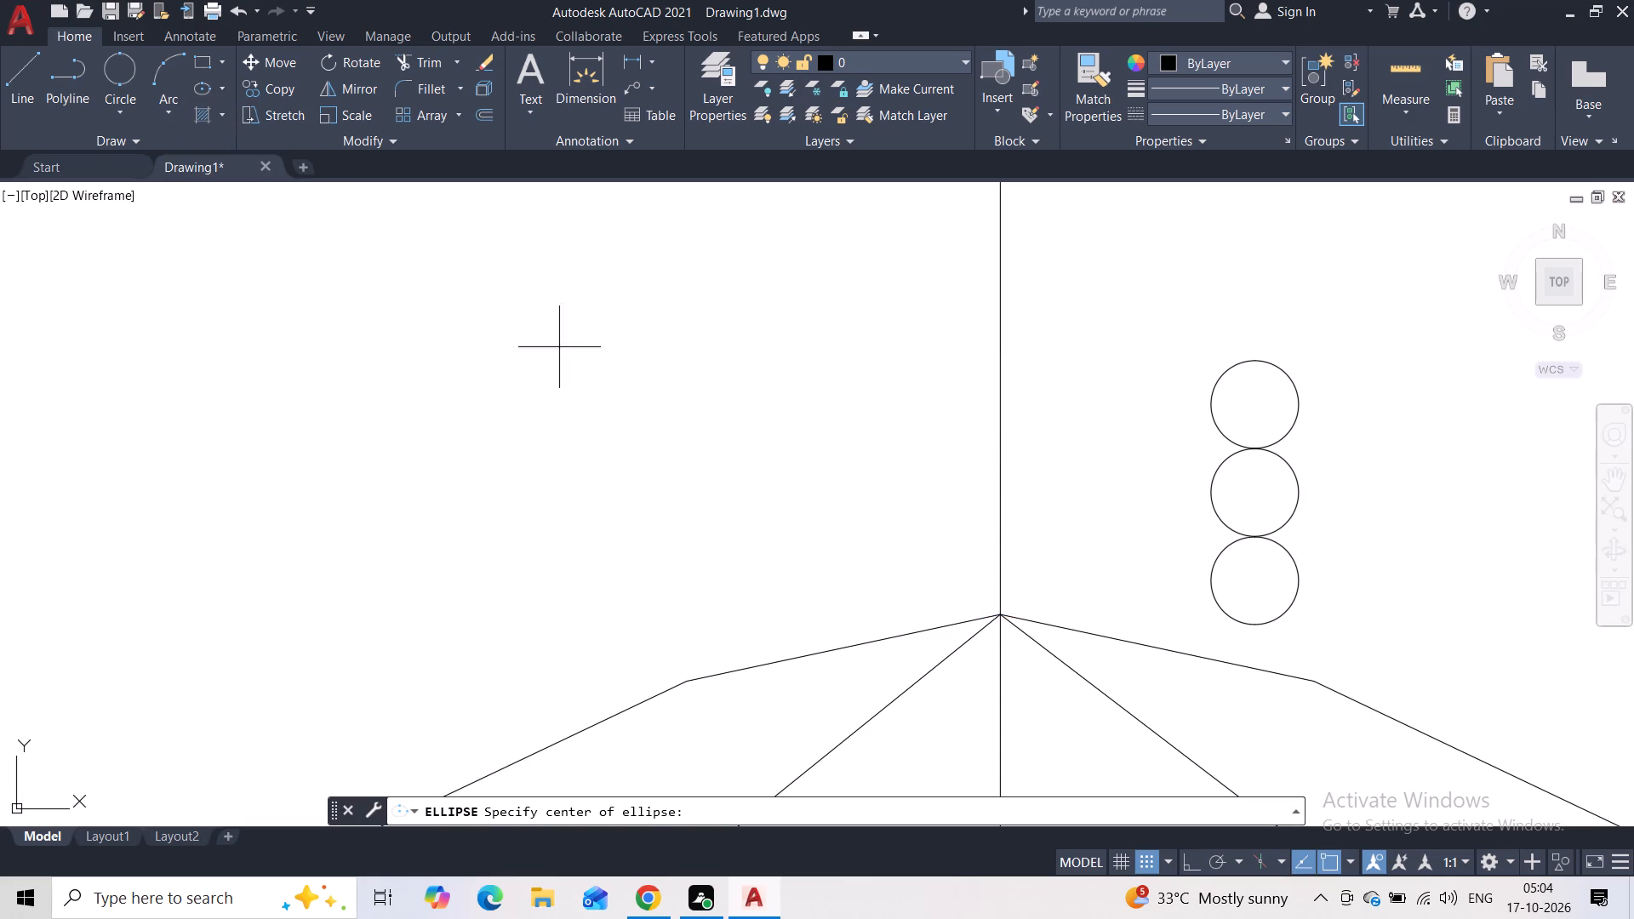
{"action": "left_click", "coordinate": [999, 618]}
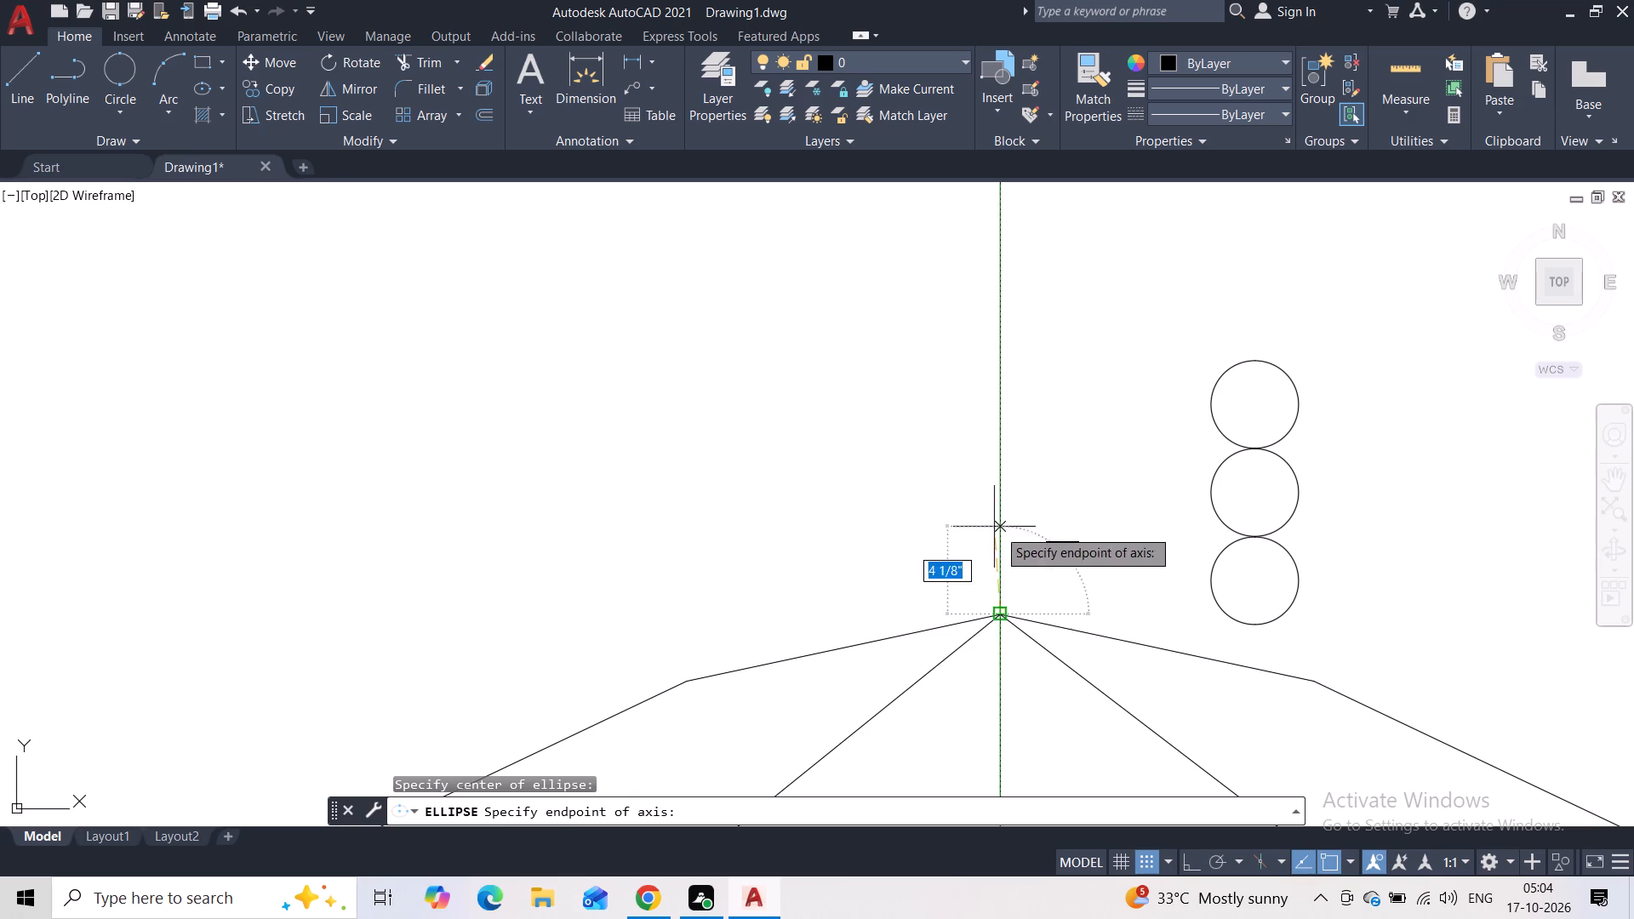
{"action": "left_click", "coordinate": [1000, 455]}
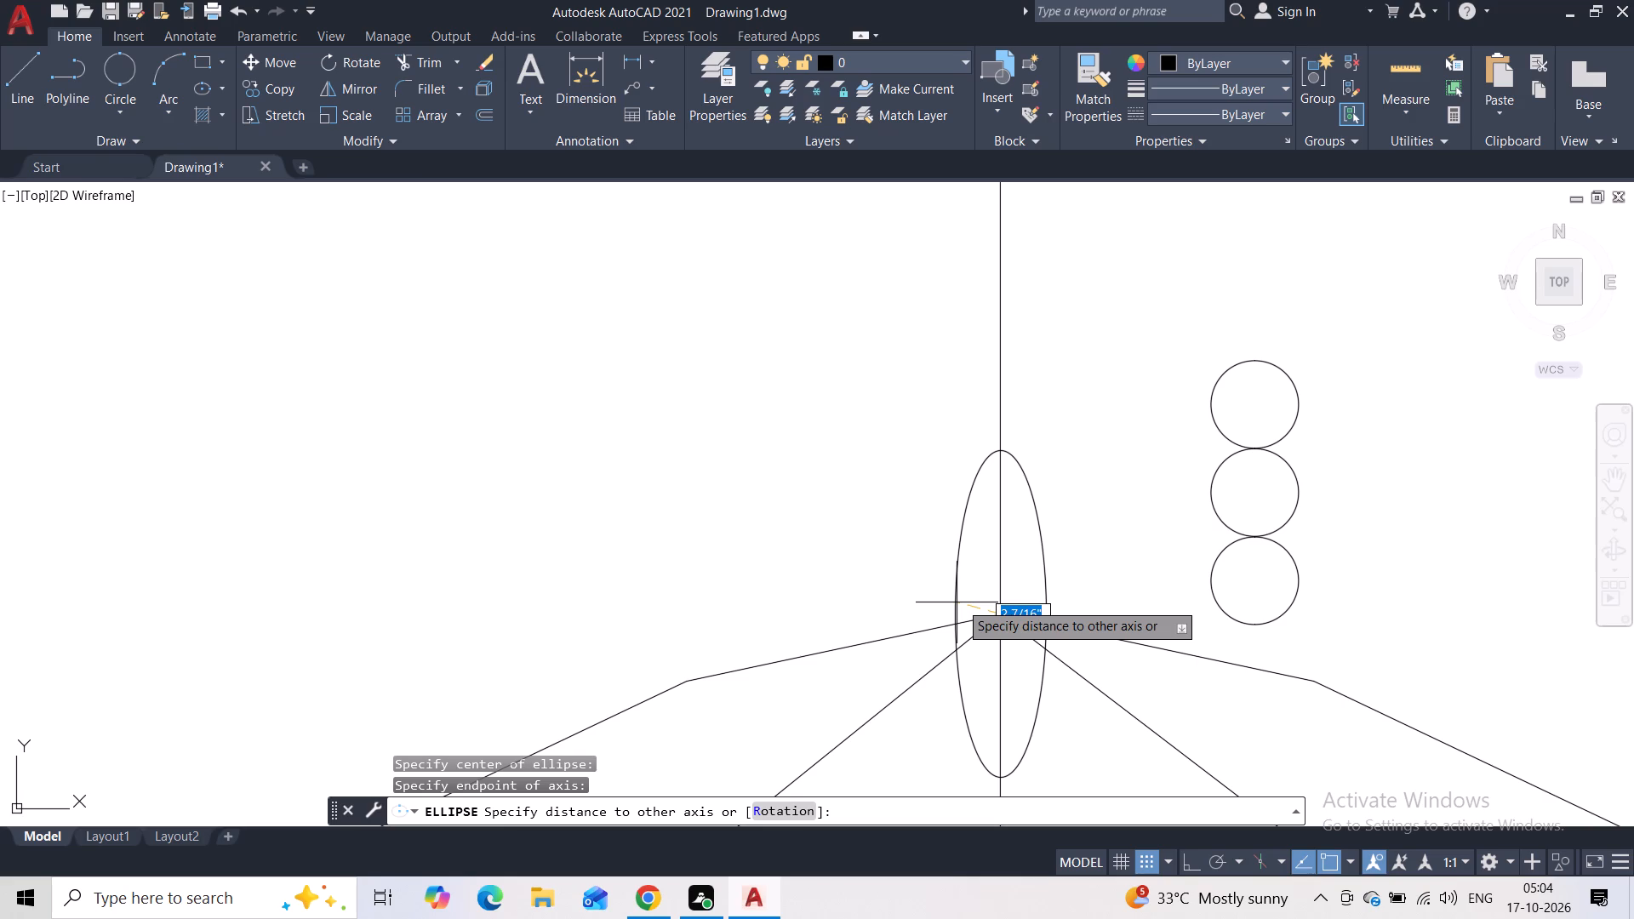
{"action": "left_click", "coordinate": [959, 602]}
Move the ellipse up along the centre line so its lowest point sits on the dome's apex.
{"action": "left_click", "coordinate": [1030, 465]}
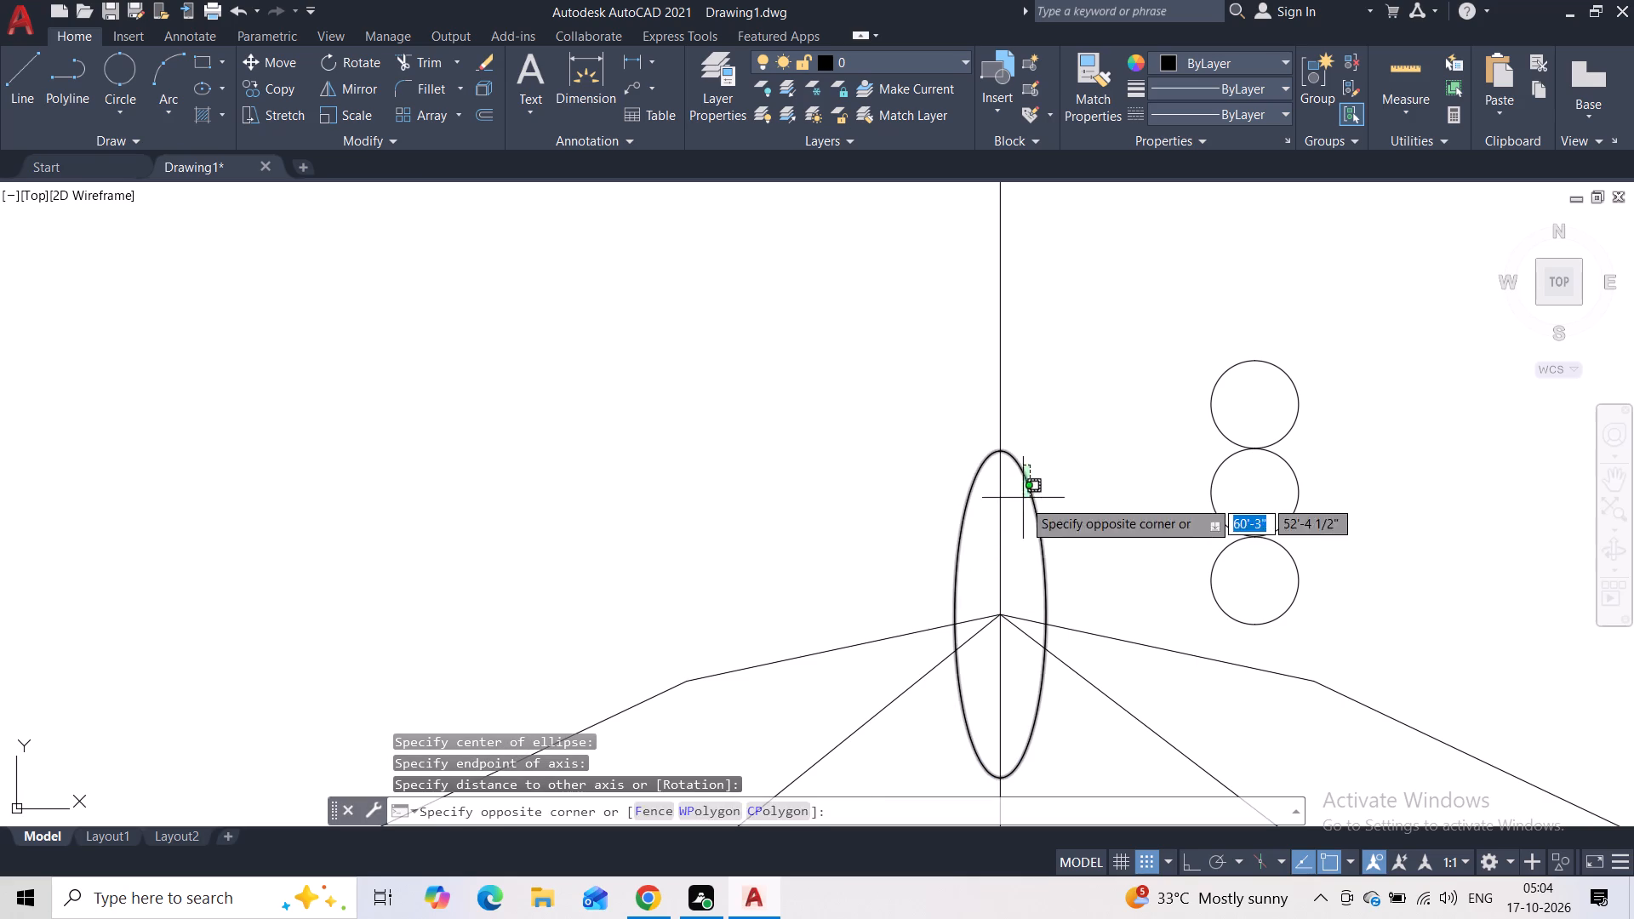
{"action": "left_click", "coordinate": [1023, 499]}
{"action": "left_click", "coordinate": [271, 60]}
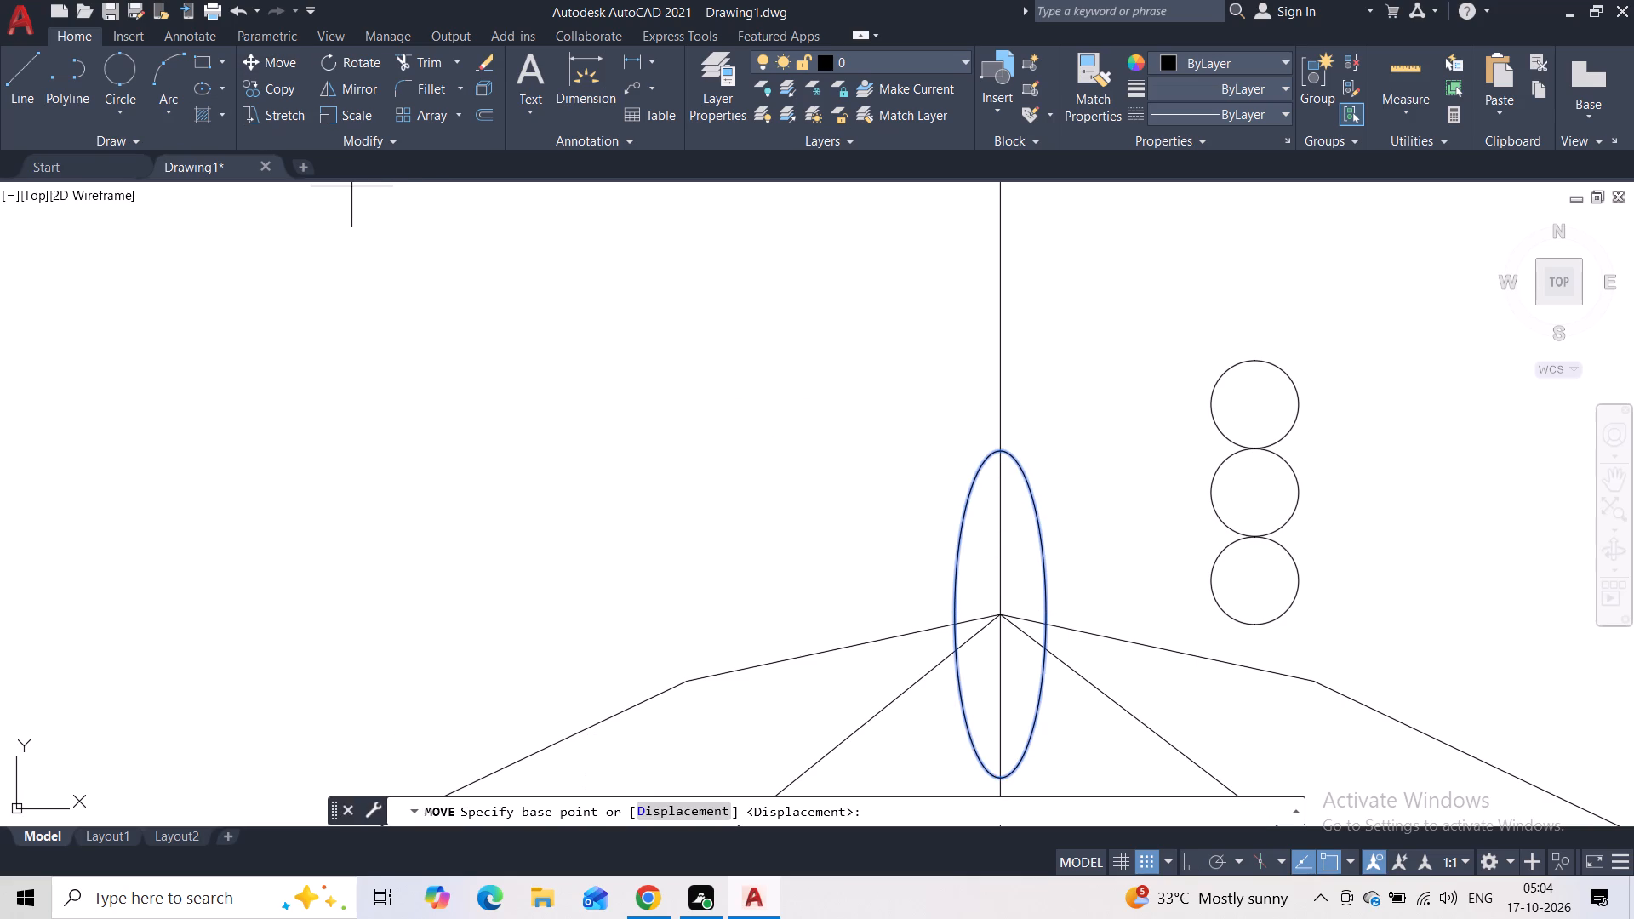
{"action": "left_click", "coordinate": [1005, 772]}
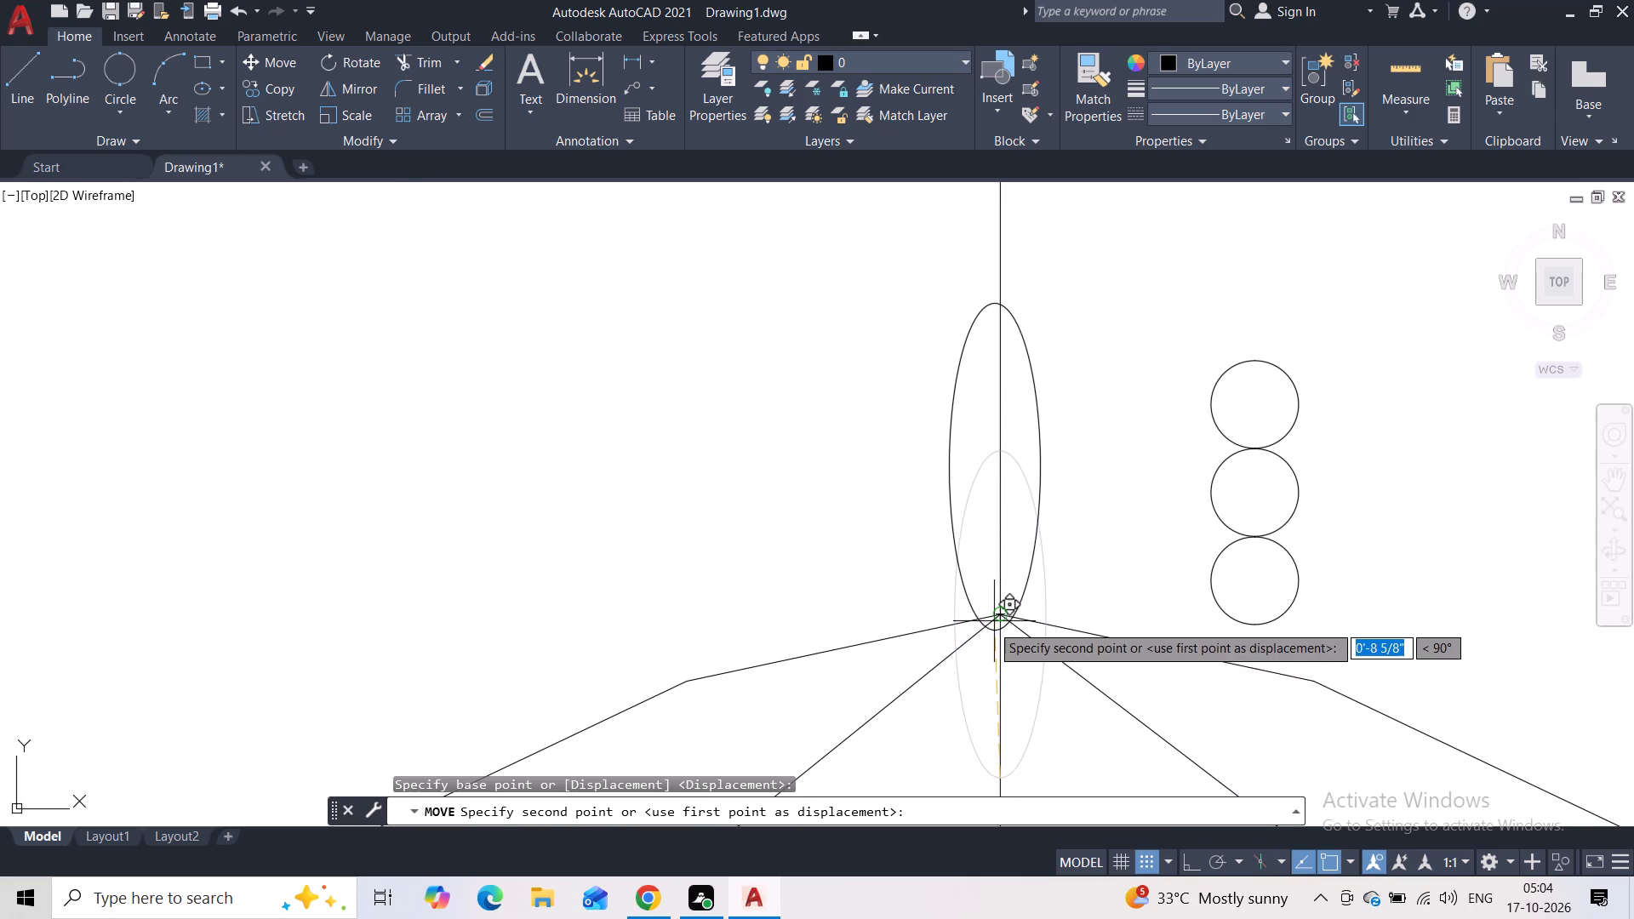
{"action": "left_click", "coordinate": [990, 618]}
Move the topmost of the three set-aside circles by its centre onto the centre line, directly above the ellipse.
{"action": "middle_click_drag", "start_coordinate": [1077, 438], "coordinate": [1033, 633]}
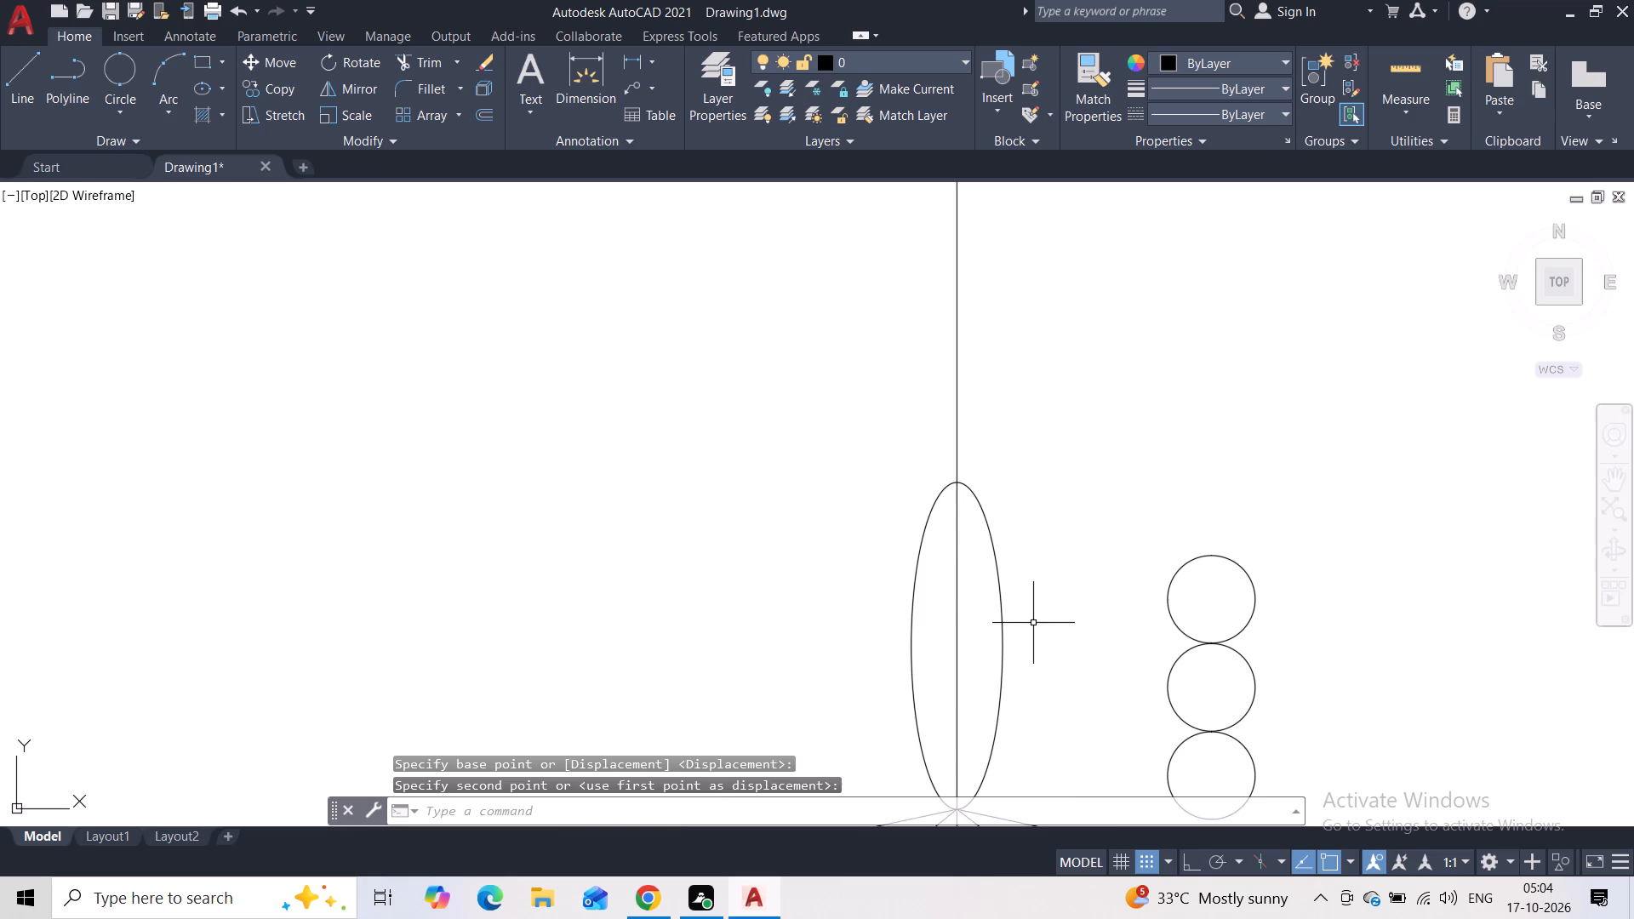
{"action": "scroll", "coordinate": [1036, 591], "scroll_direction": "down", "scroll_amount": 2}
{"action": "scroll", "coordinate": [1087, 564], "scroll_direction": "up", "scroll_amount": 1}
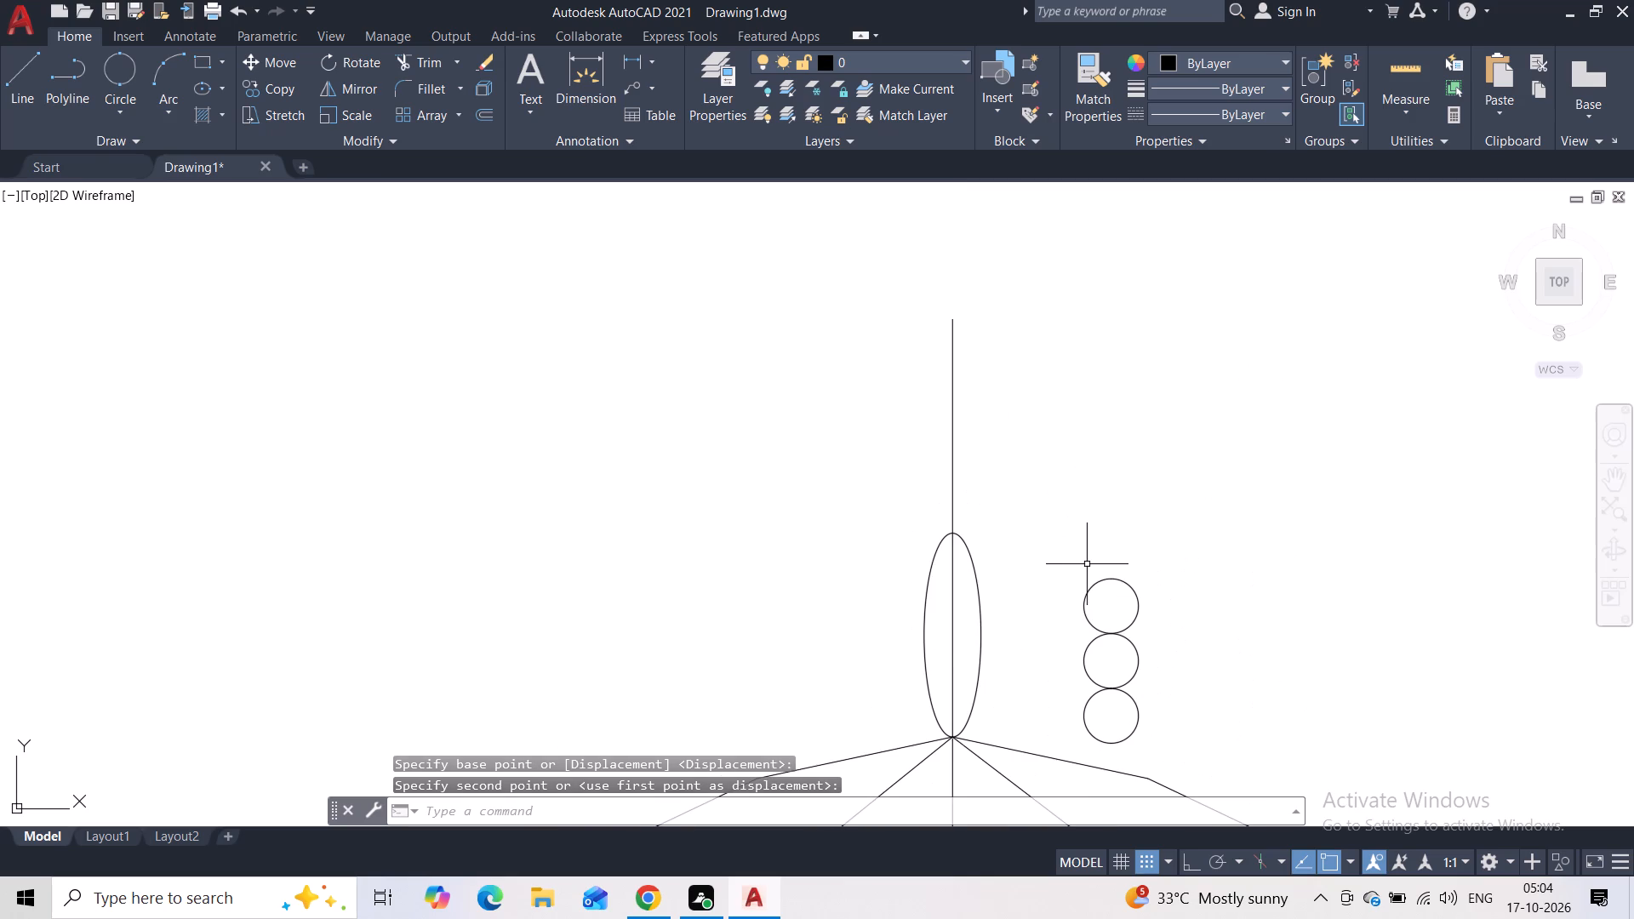
{"action": "left_click", "coordinate": [1121, 577]}
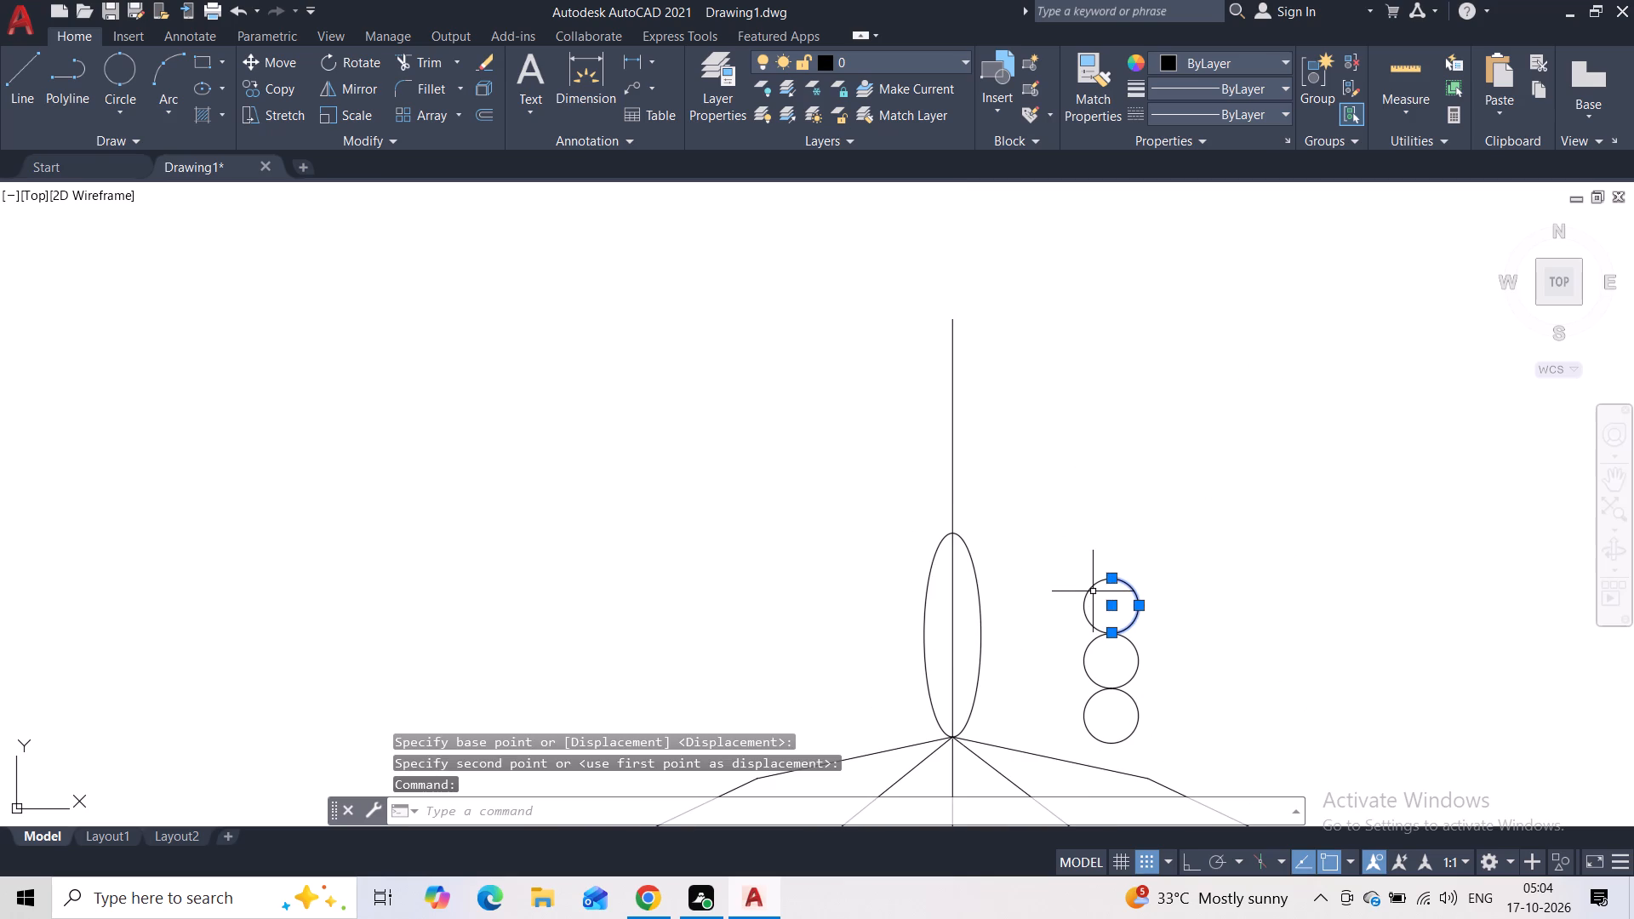
{"action": "left_click", "coordinate": [1093, 591]}
{"action": "left_click", "coordinate": [290, 65]}
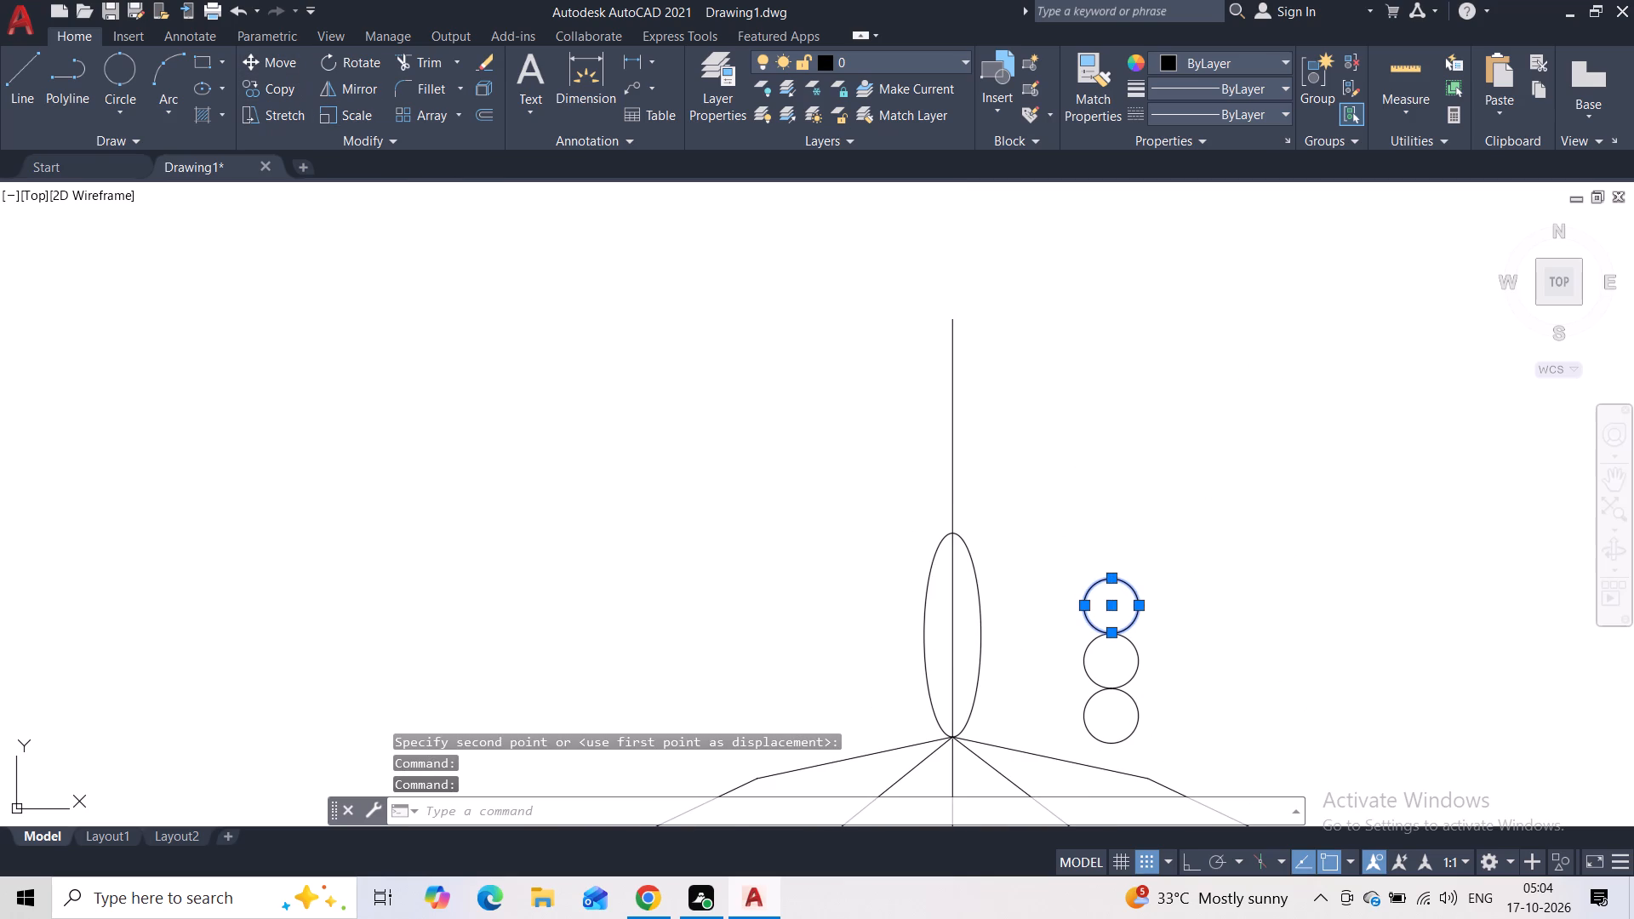
{"action": "left_click", "coordinate": [1114, 609]}
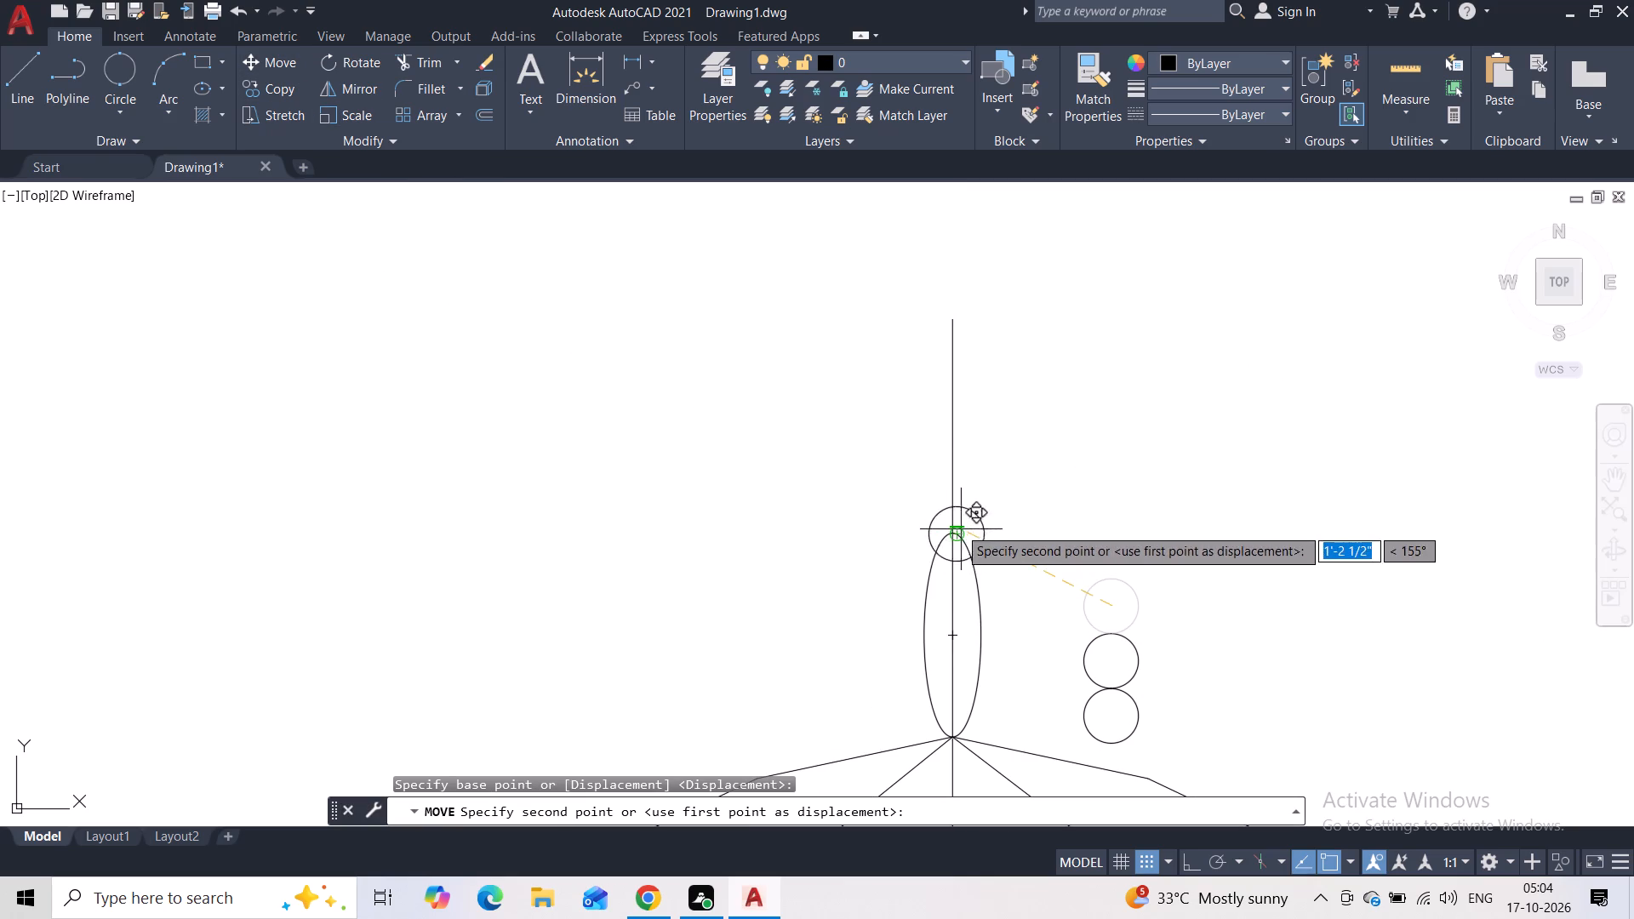
{"action": "scroll", "coordinate": [949, 501], "scroll_direction": "up", "scroll_amount": 3}
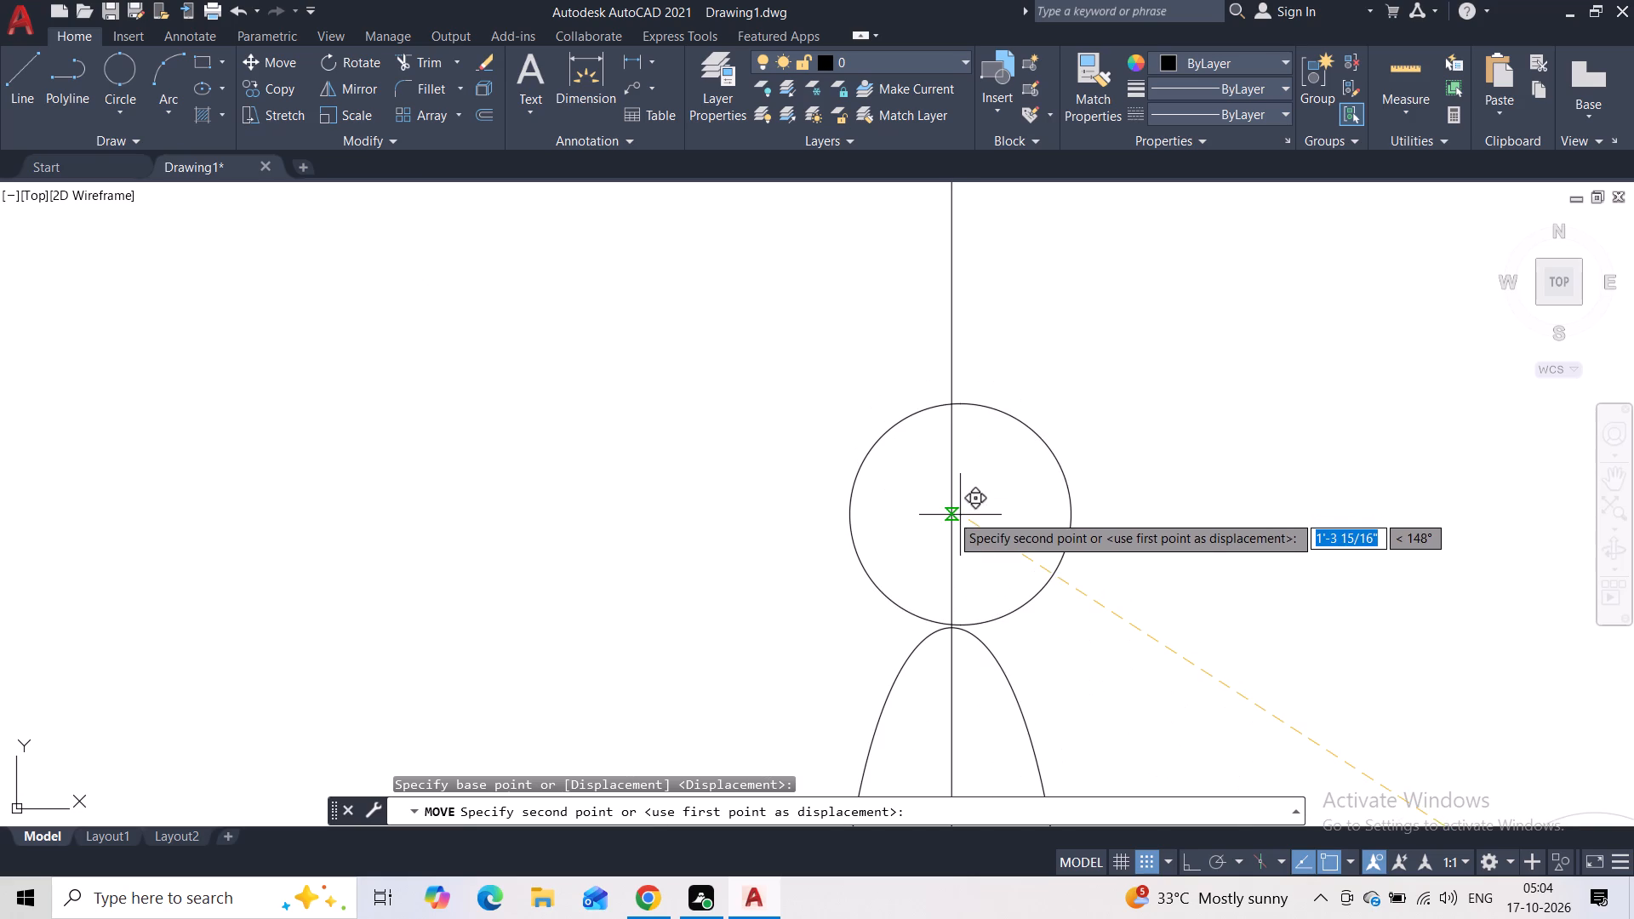
{"action": "left_click", "coordinate": [949, 511]}
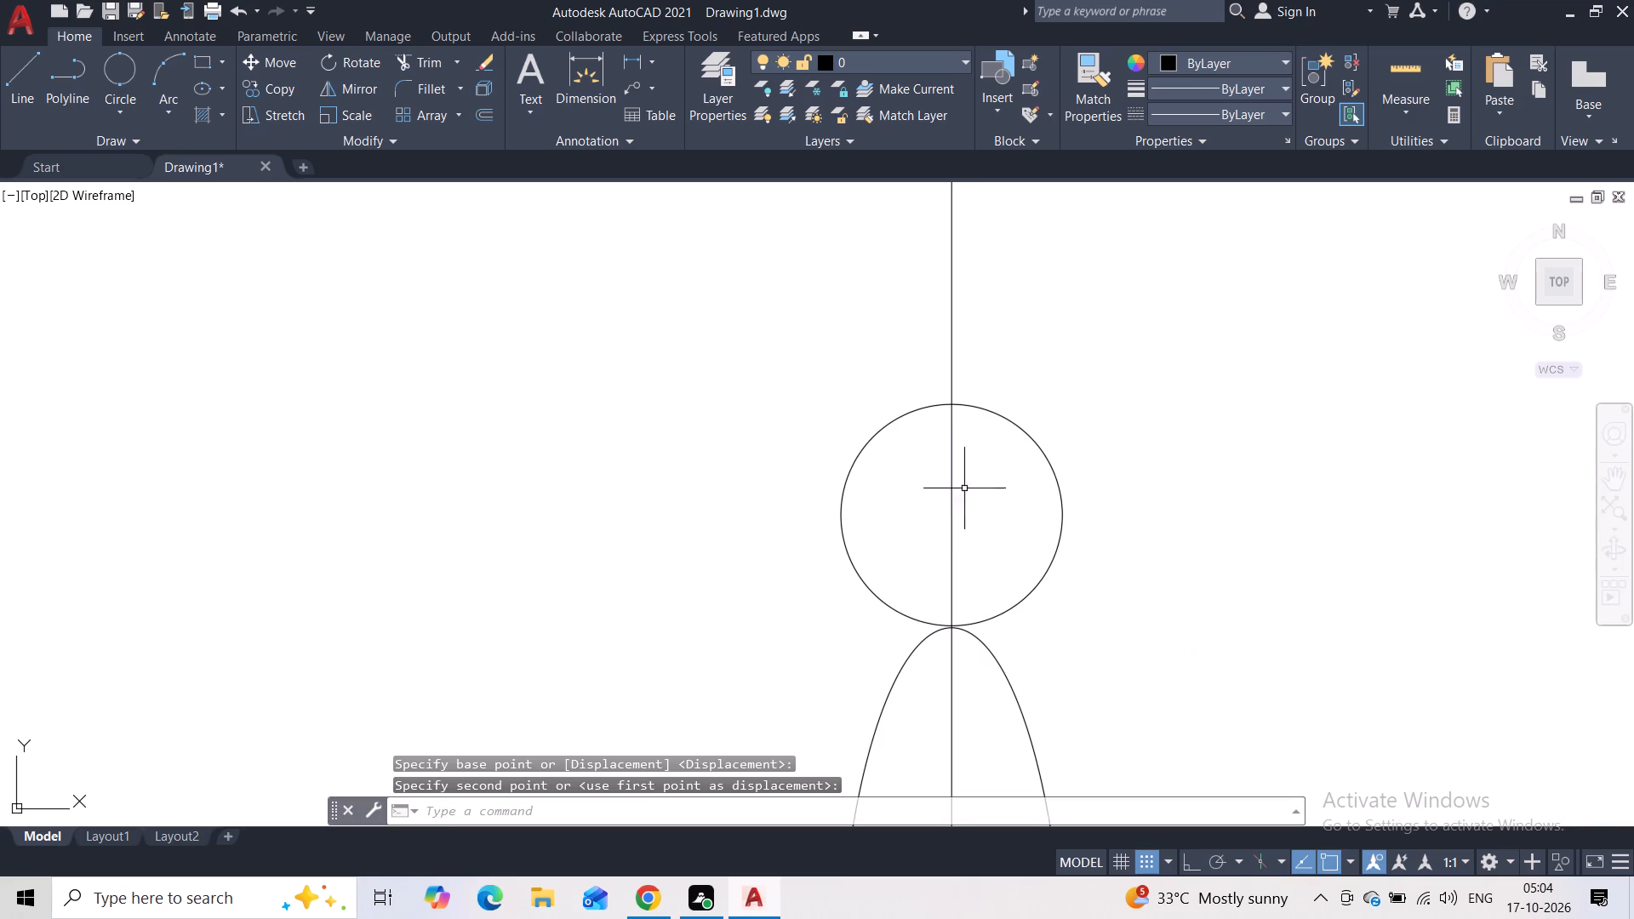
Copy the tall ellipse straight up along the centre line so the copy stands on top of the circle.
{"action": "middle_click_drag", "start_coordinate": [996, 456], "coordinate": [995, 543]}
{"action": "scroll", "coordinate": [995, 541], "scroll_direction": "down", "scroll_amount": 2}
{"action": "scroll", "coordinate": [1054, 487], "scroll_direction": "down", "scroll_amount": 2}
{"action": "left_click", "coordinate": [1038, 584]}
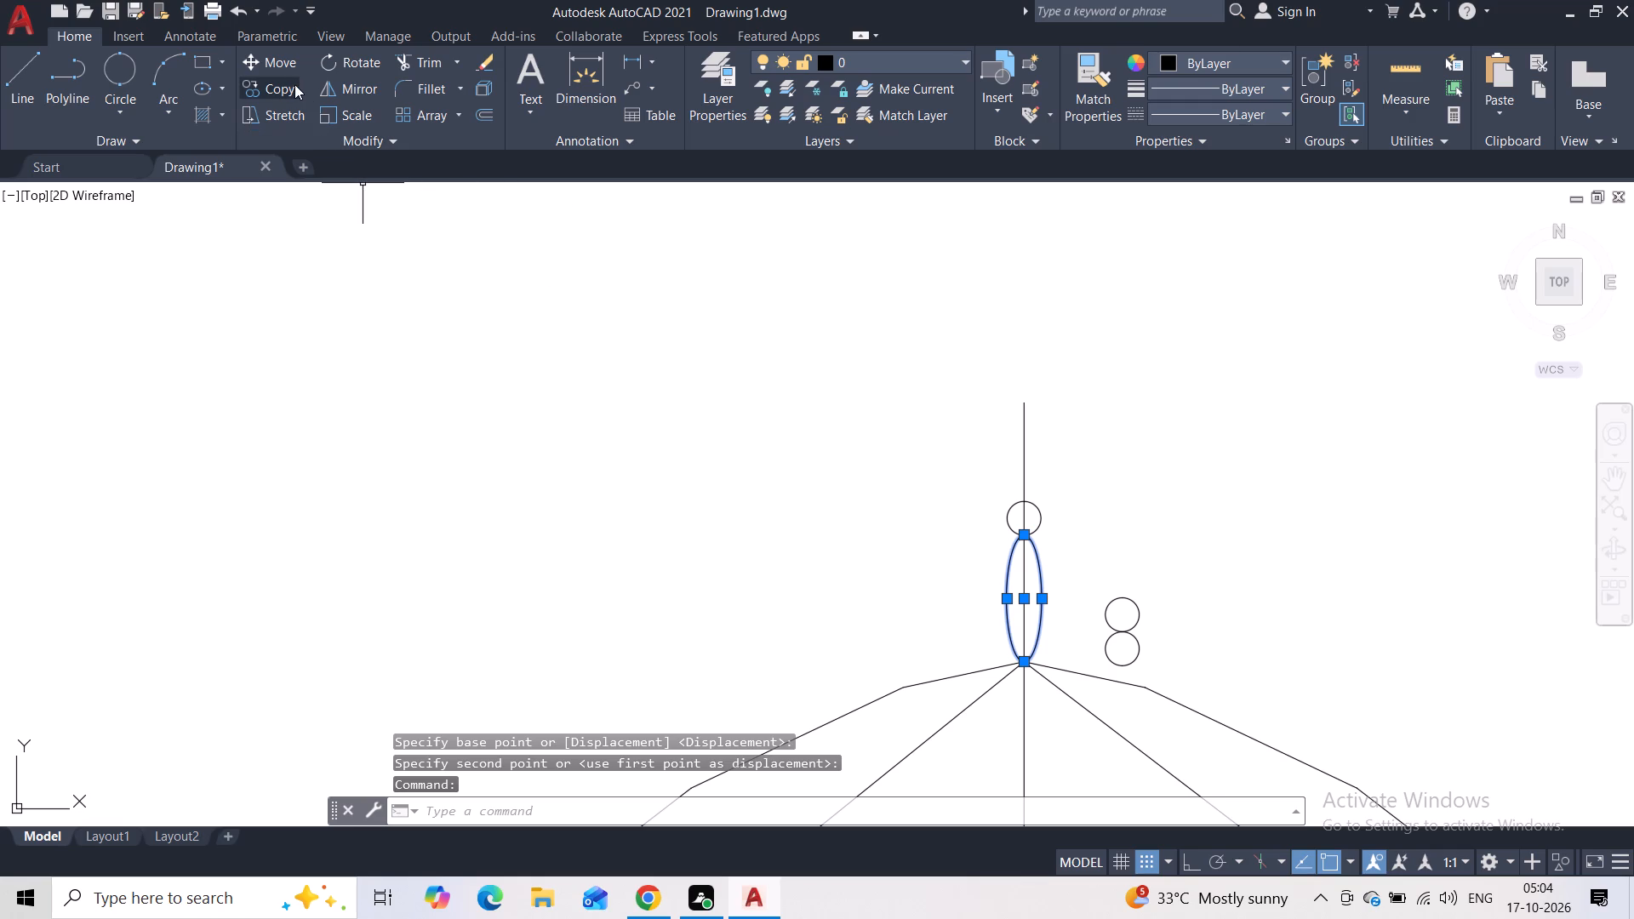
{"action": "left_click", "coordinate": [294, 84]}
{"action": "left_click", "coordinate": [1023, 539]}
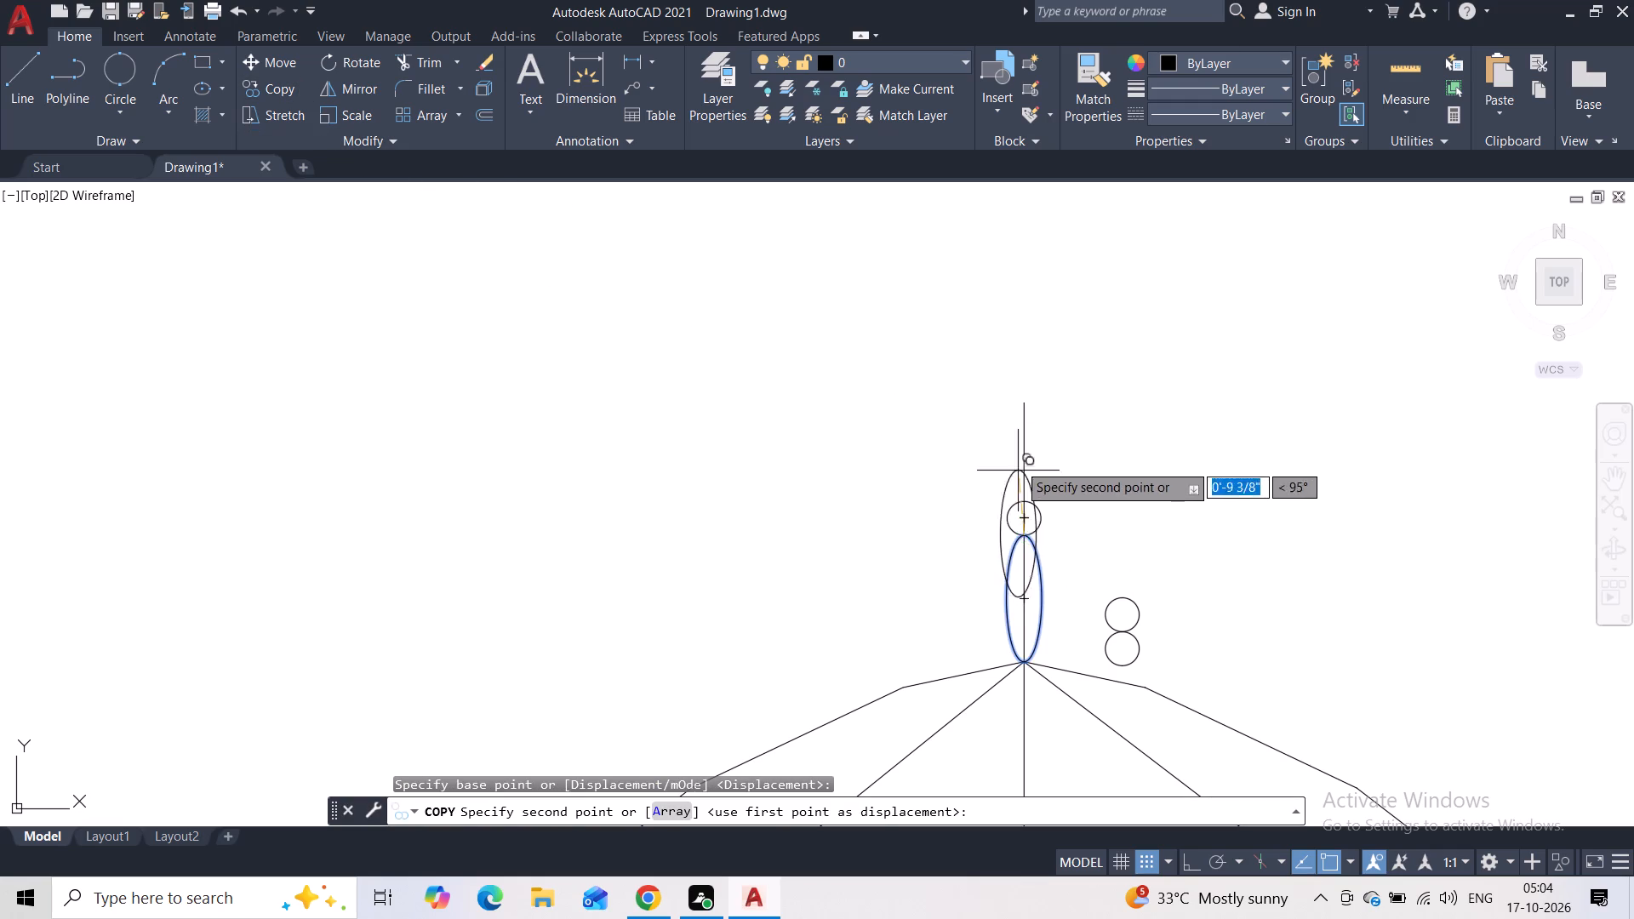
{"action": "left_click", "coordinate": [1026, 377]}
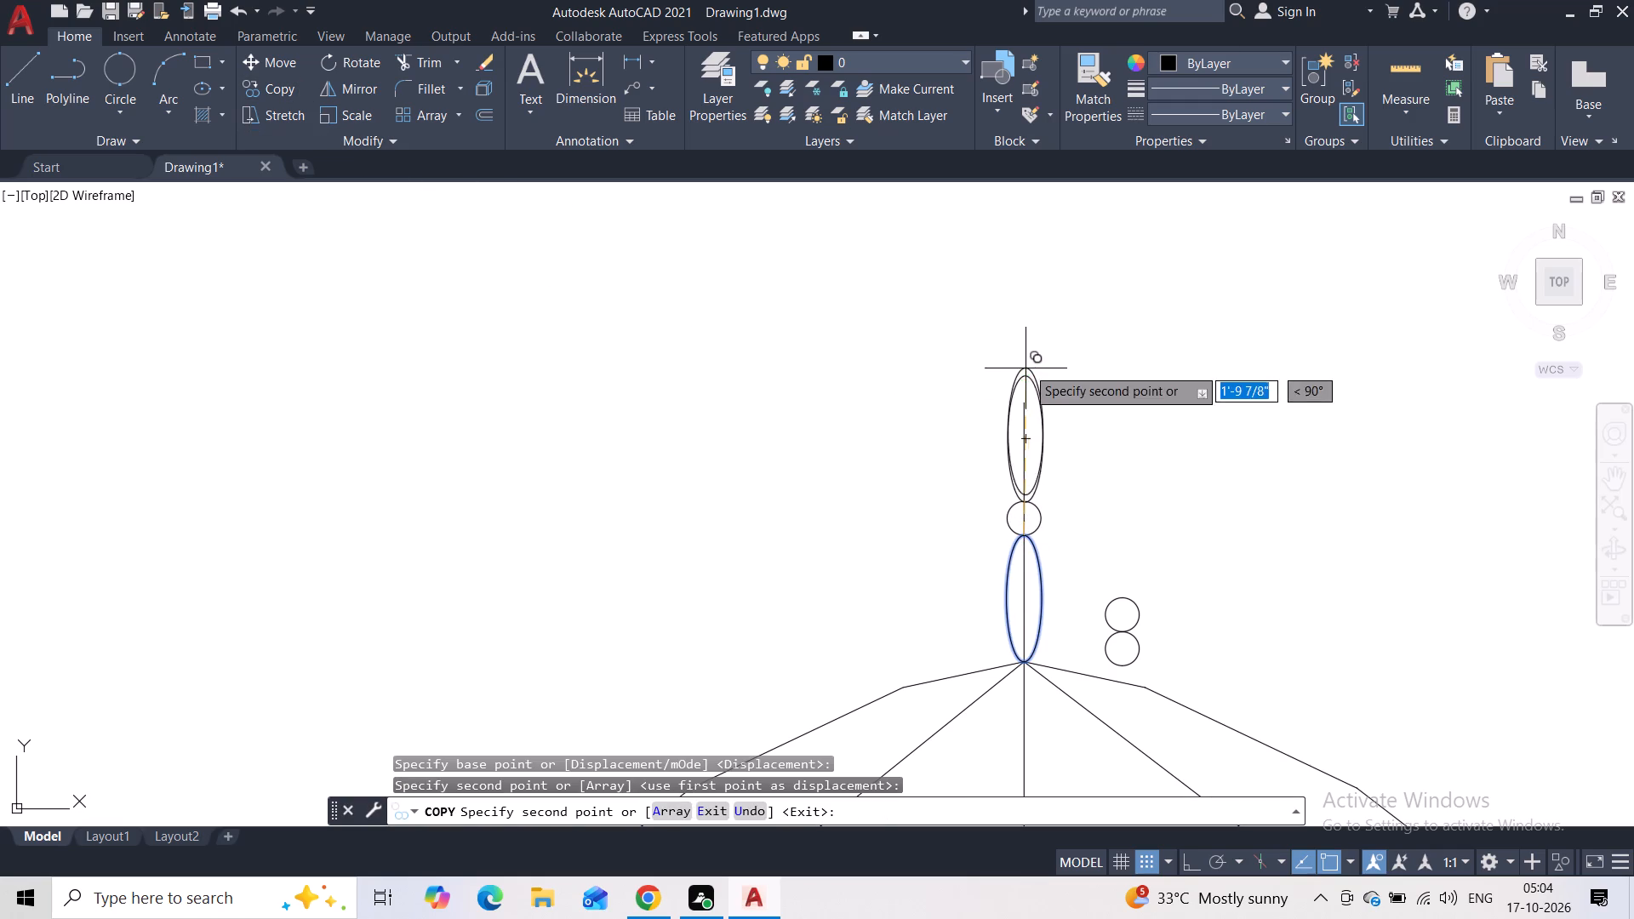
{"action": "key", "text": "Escape"}
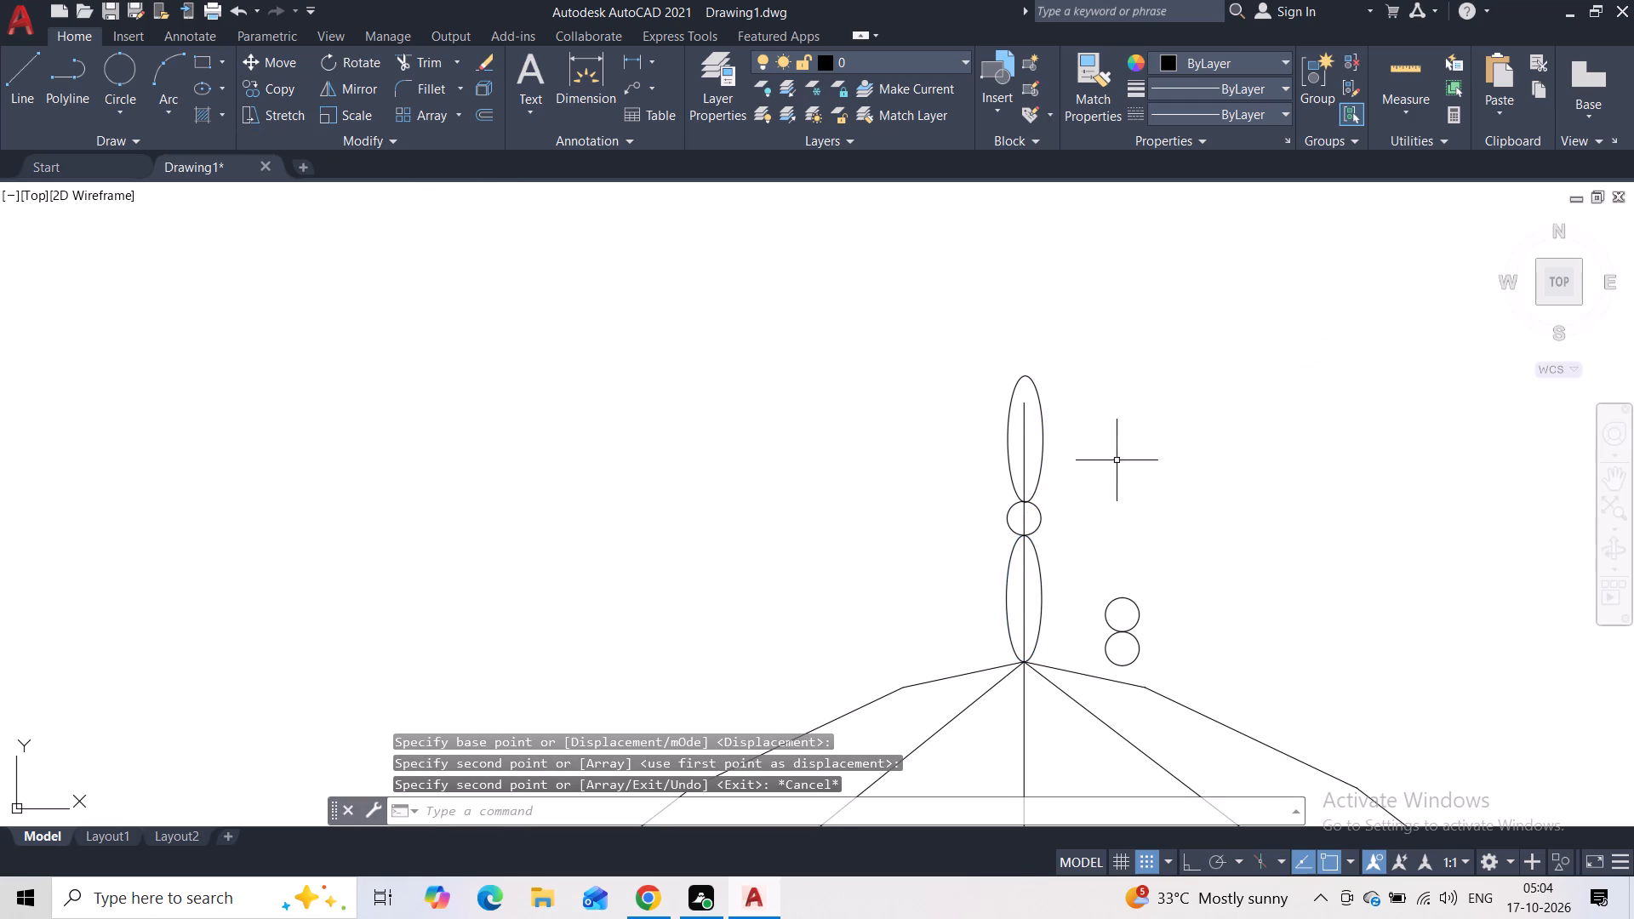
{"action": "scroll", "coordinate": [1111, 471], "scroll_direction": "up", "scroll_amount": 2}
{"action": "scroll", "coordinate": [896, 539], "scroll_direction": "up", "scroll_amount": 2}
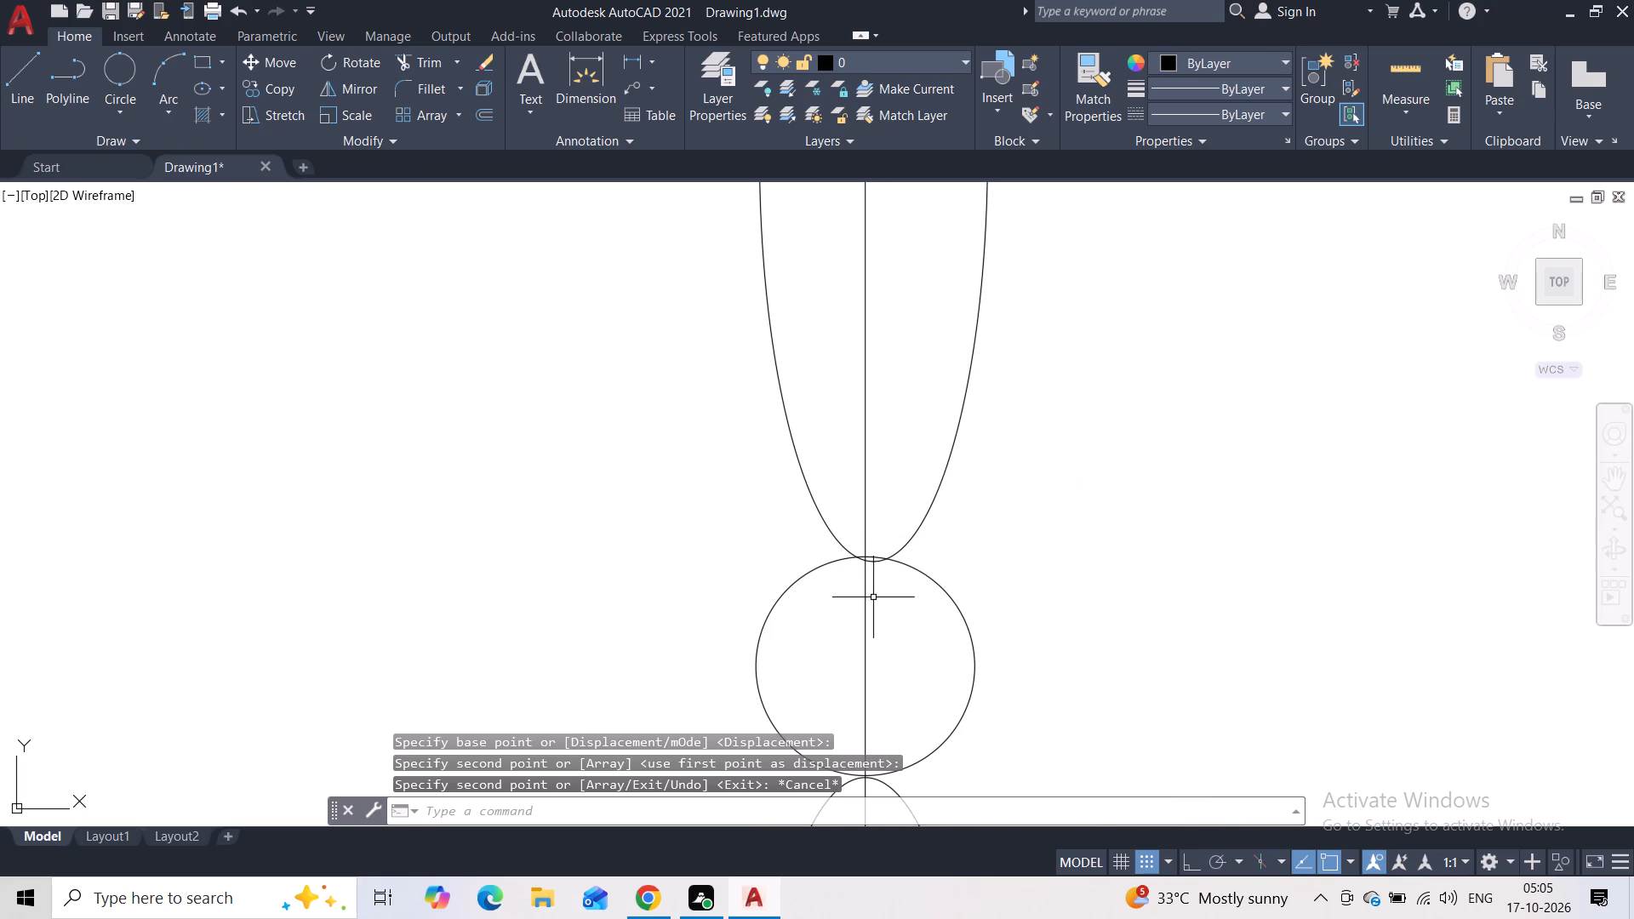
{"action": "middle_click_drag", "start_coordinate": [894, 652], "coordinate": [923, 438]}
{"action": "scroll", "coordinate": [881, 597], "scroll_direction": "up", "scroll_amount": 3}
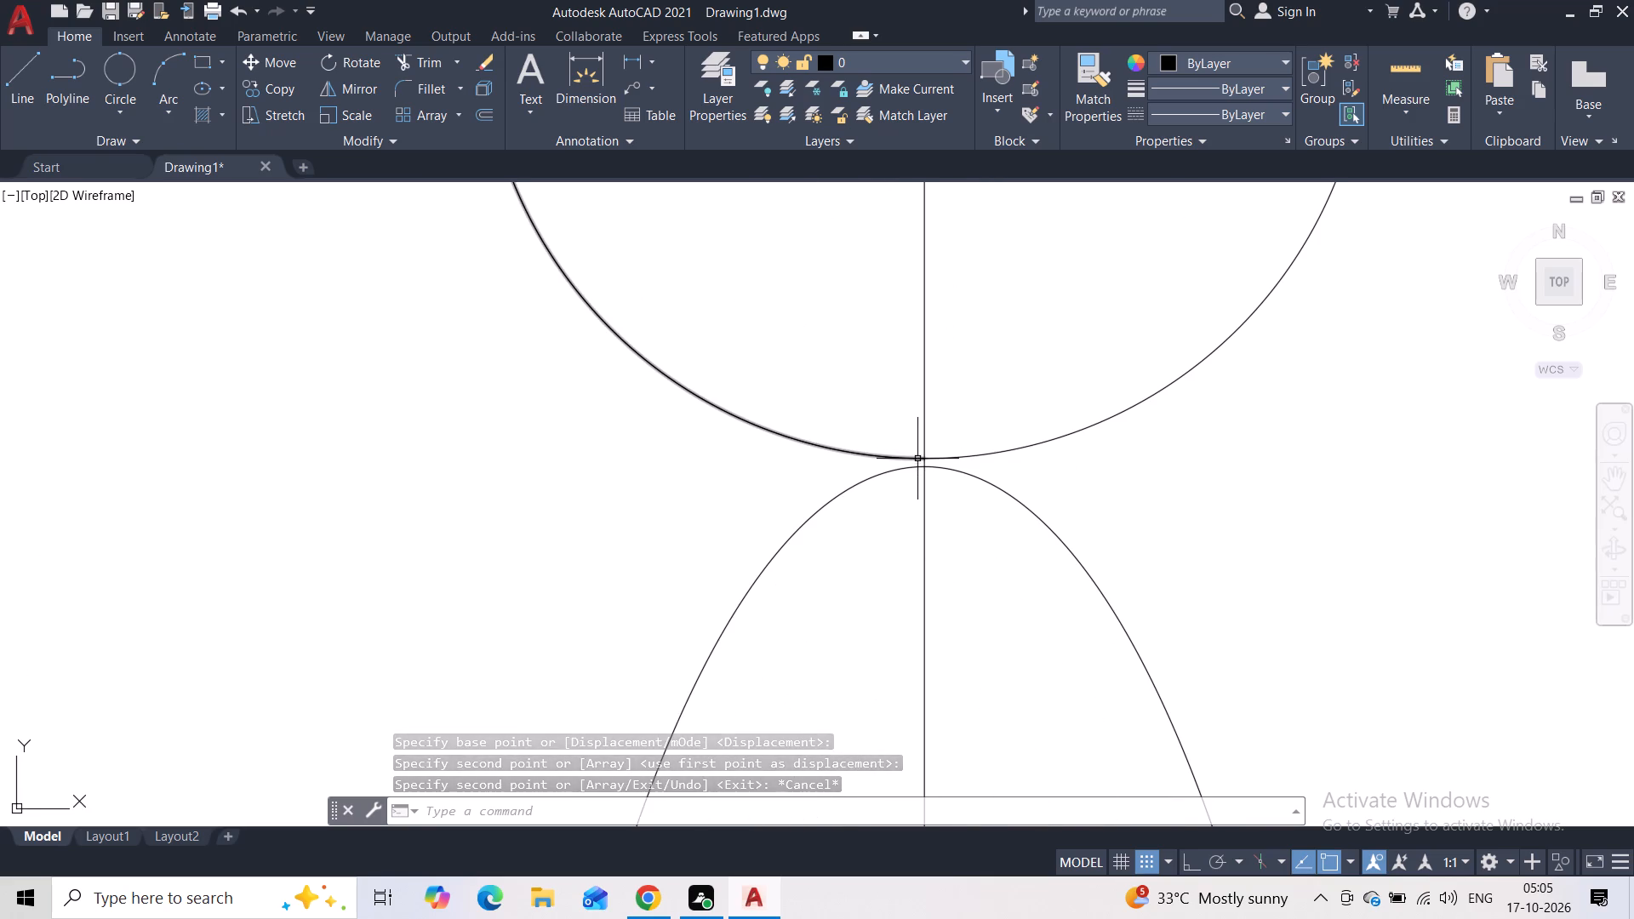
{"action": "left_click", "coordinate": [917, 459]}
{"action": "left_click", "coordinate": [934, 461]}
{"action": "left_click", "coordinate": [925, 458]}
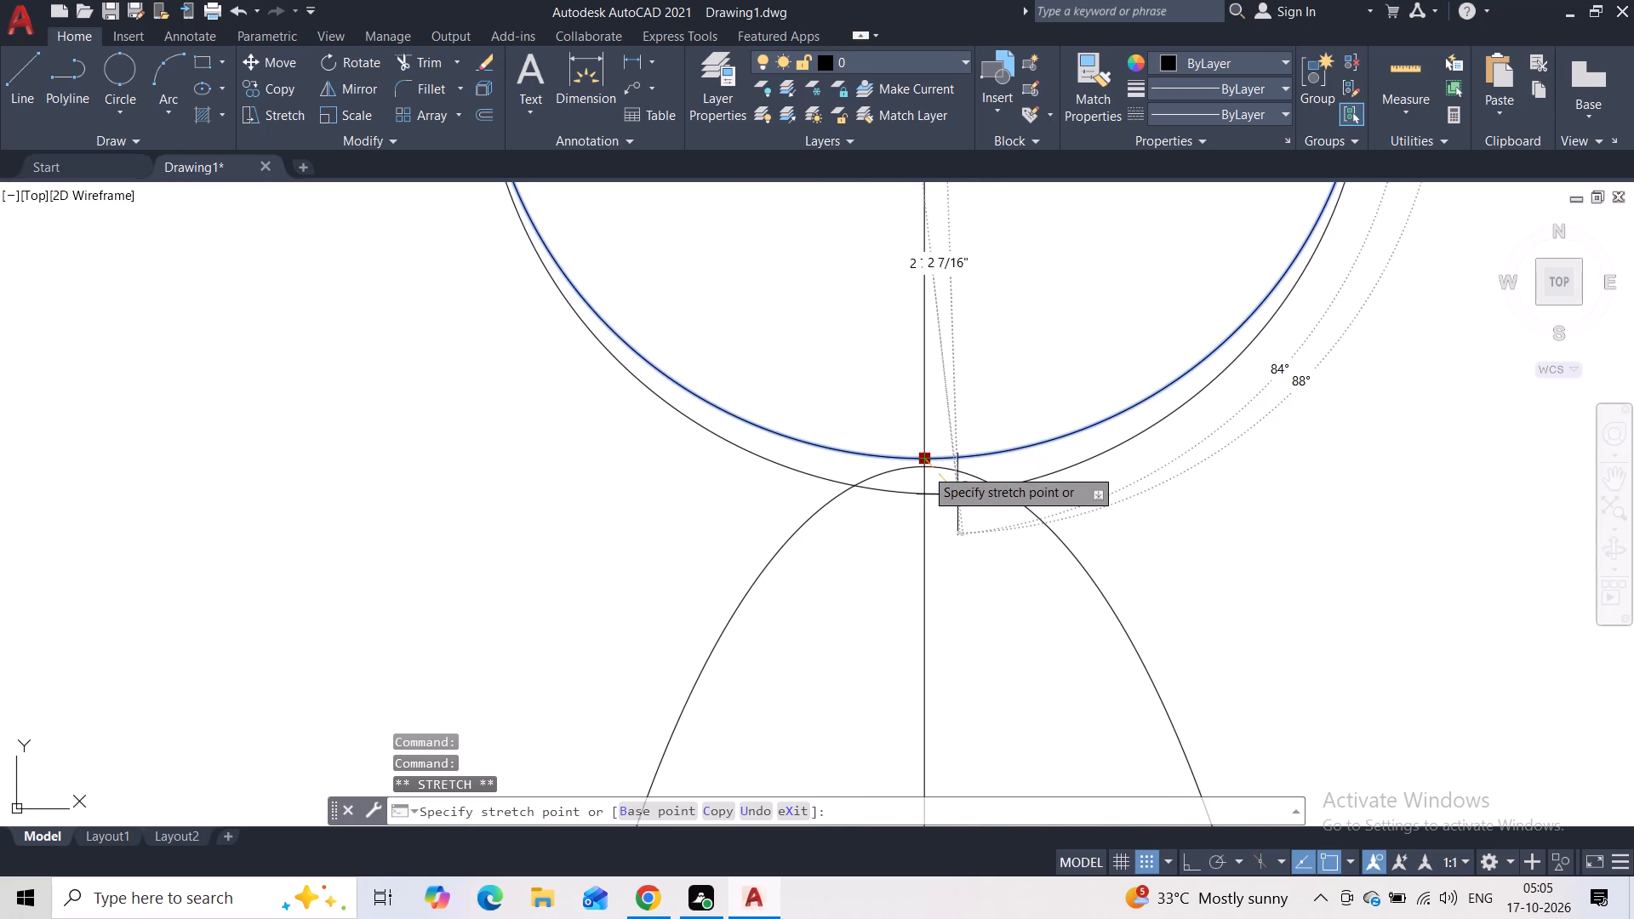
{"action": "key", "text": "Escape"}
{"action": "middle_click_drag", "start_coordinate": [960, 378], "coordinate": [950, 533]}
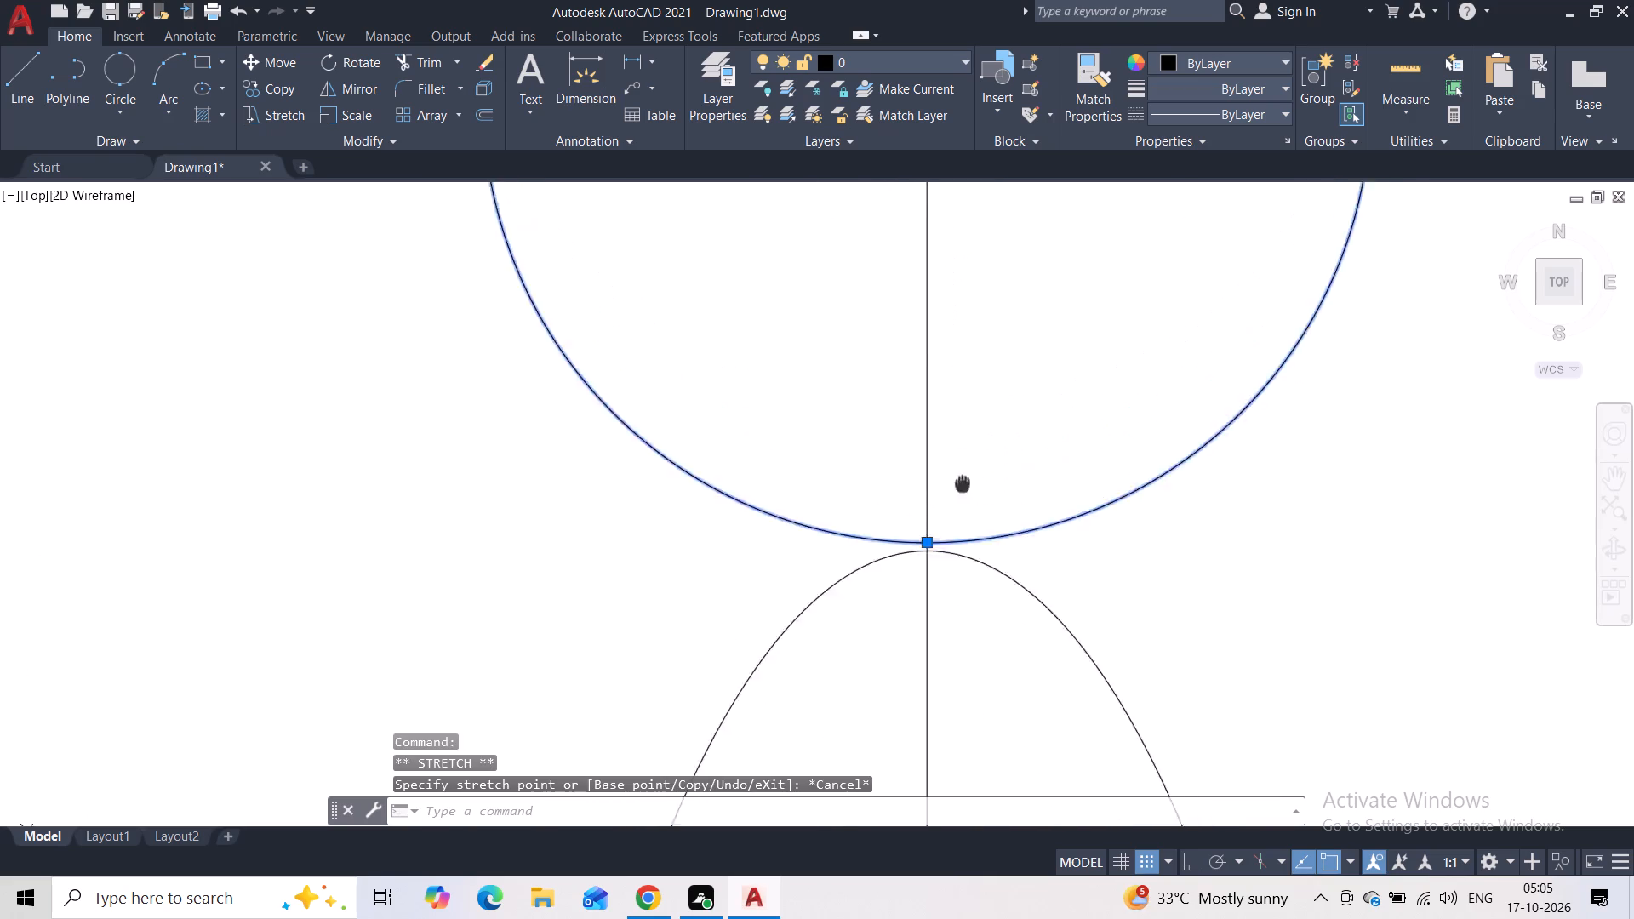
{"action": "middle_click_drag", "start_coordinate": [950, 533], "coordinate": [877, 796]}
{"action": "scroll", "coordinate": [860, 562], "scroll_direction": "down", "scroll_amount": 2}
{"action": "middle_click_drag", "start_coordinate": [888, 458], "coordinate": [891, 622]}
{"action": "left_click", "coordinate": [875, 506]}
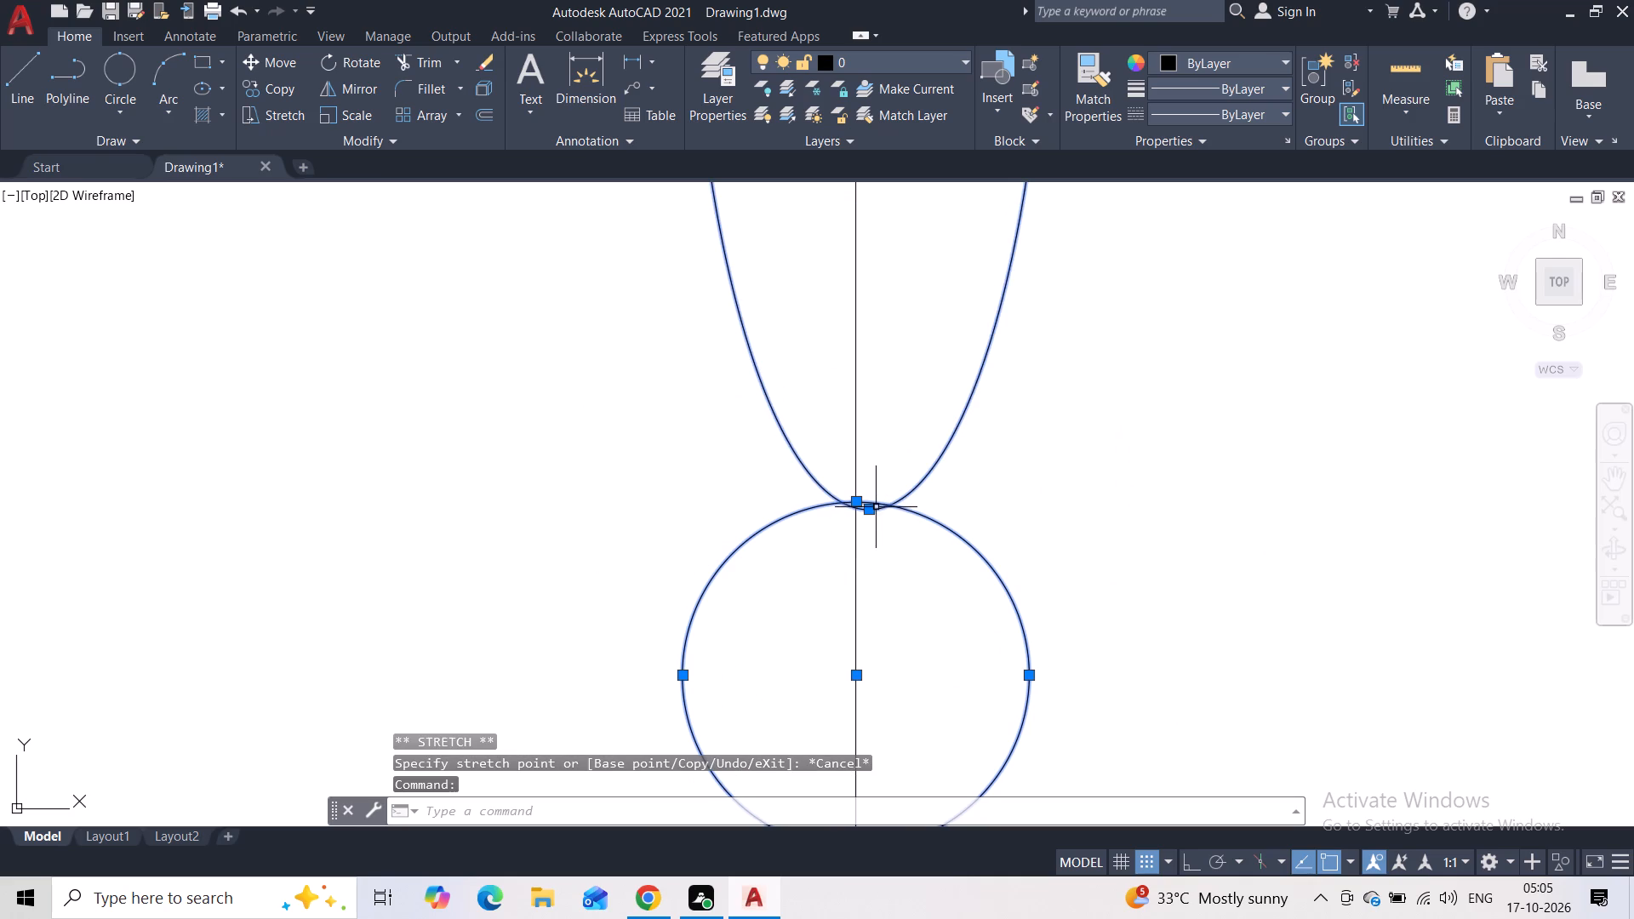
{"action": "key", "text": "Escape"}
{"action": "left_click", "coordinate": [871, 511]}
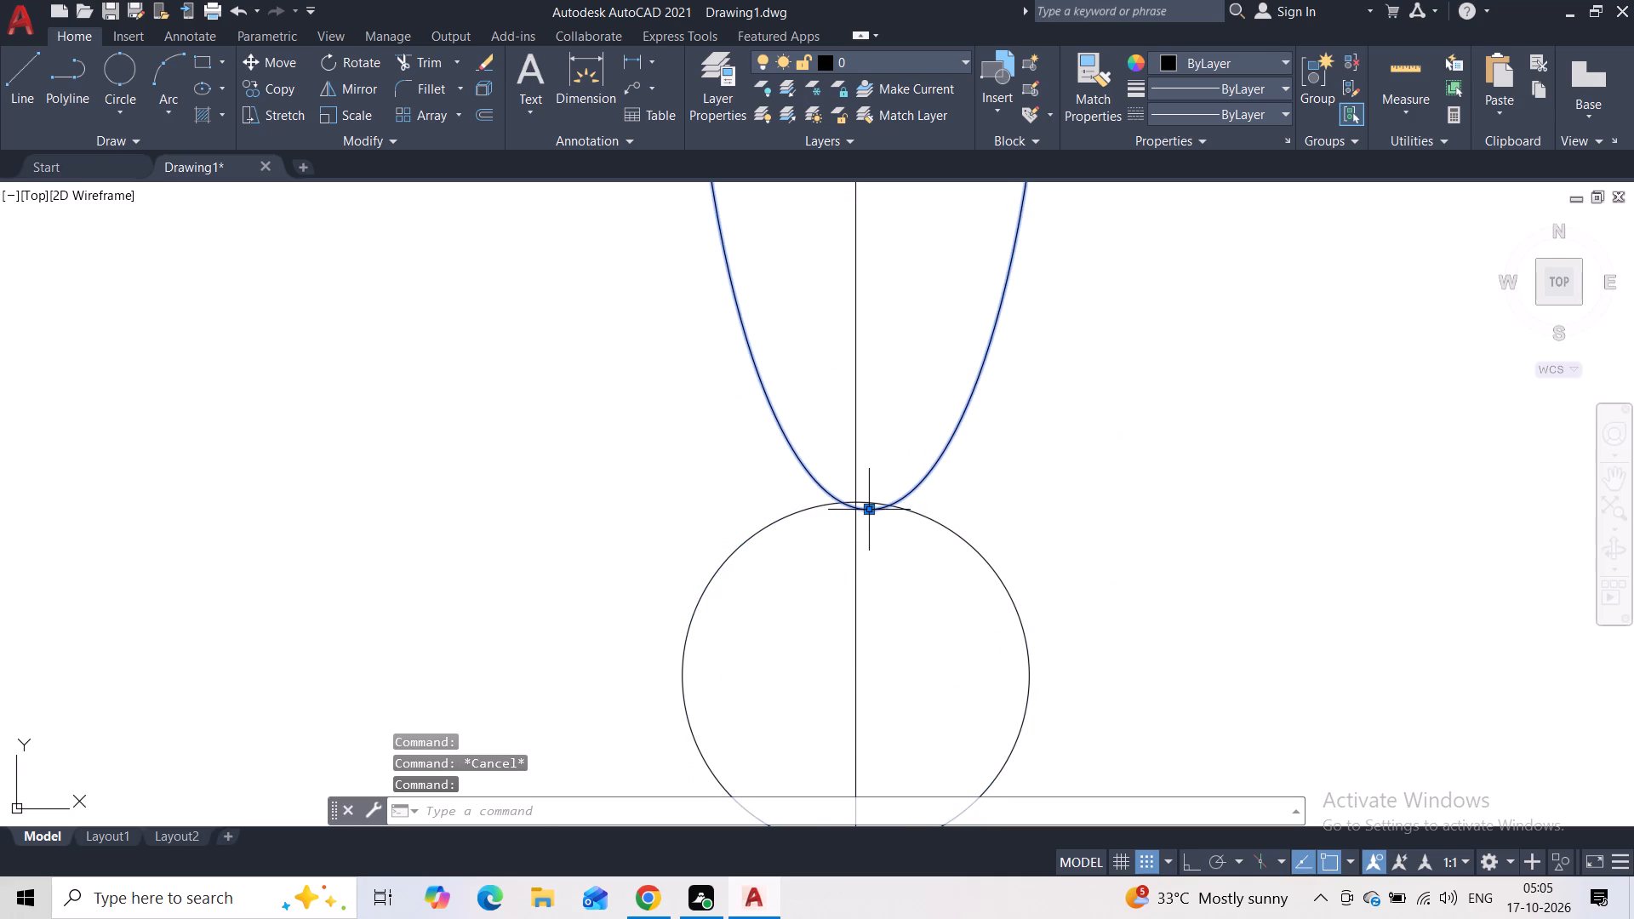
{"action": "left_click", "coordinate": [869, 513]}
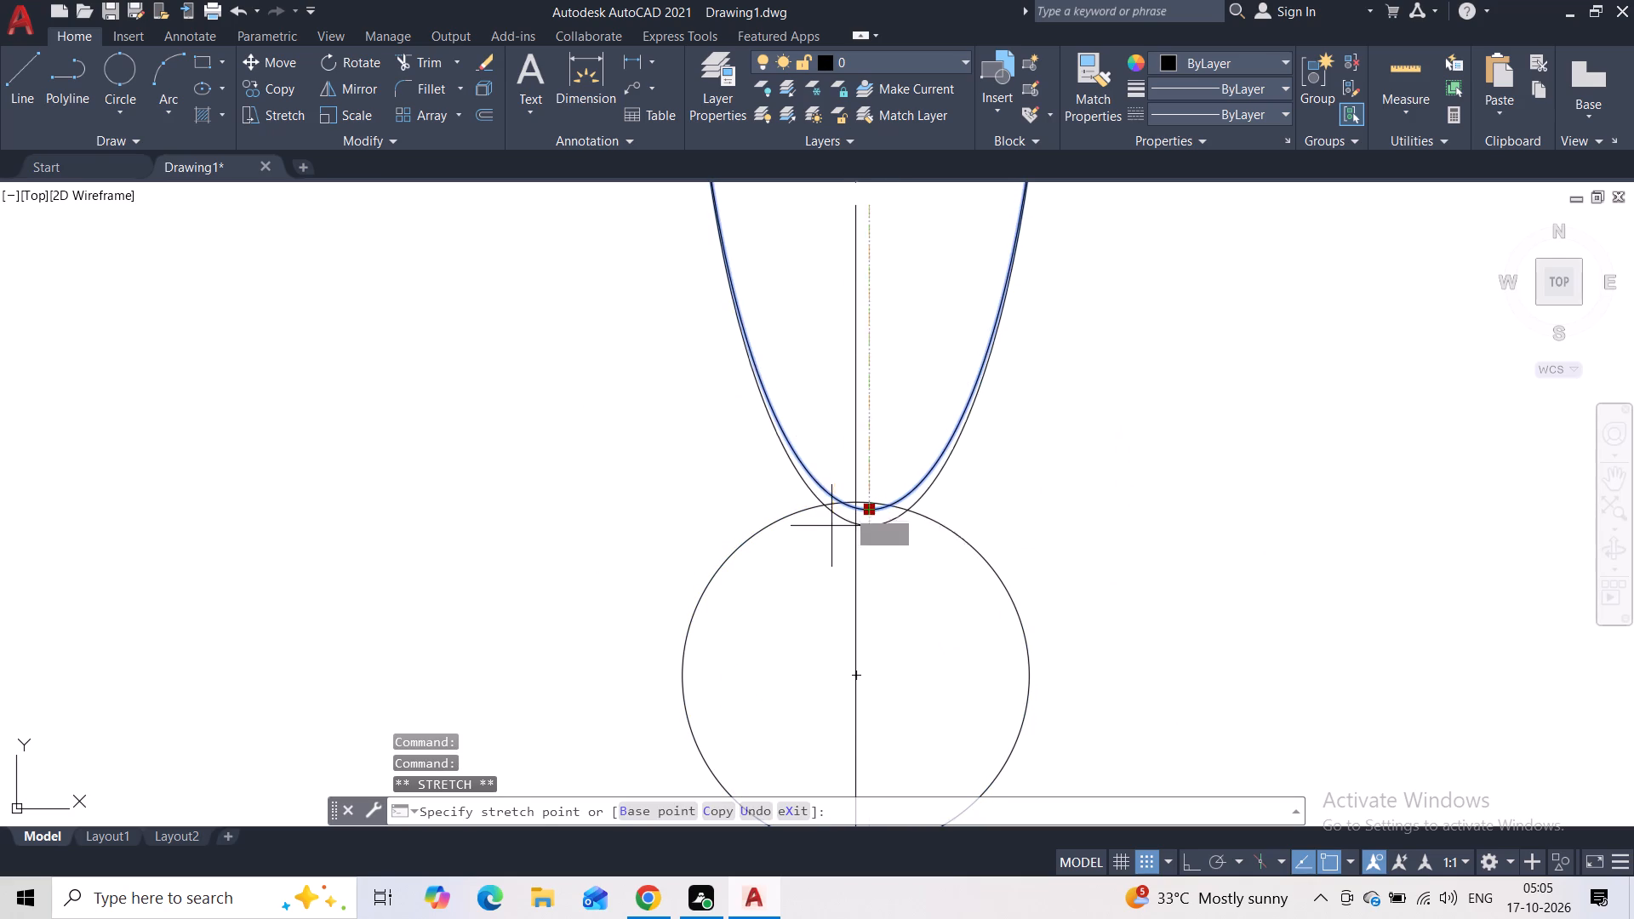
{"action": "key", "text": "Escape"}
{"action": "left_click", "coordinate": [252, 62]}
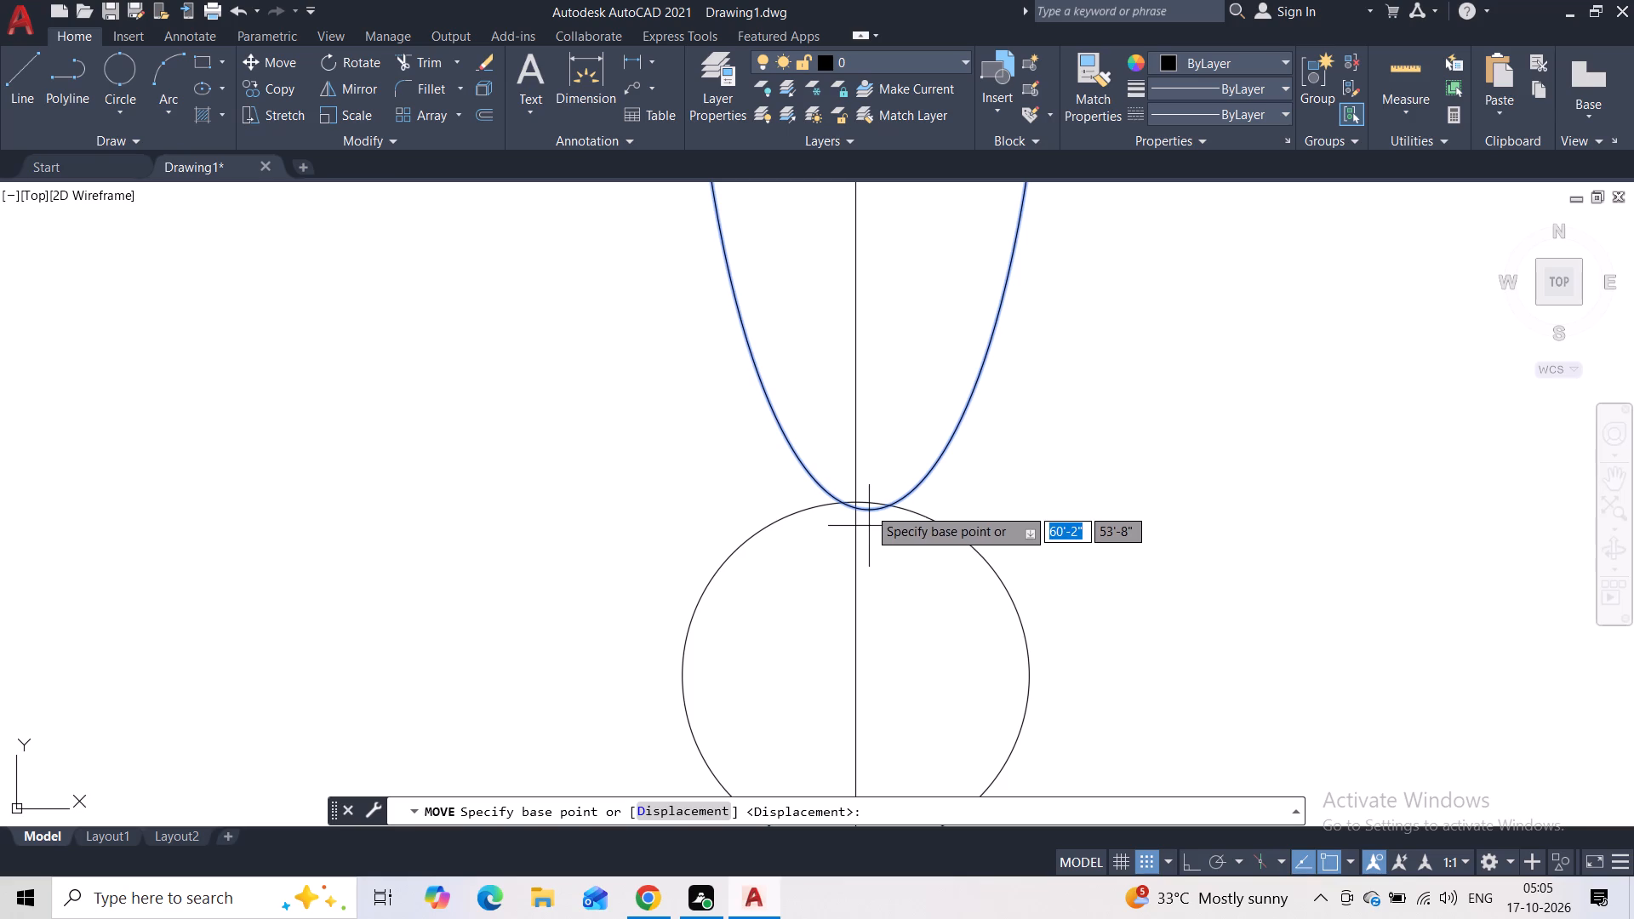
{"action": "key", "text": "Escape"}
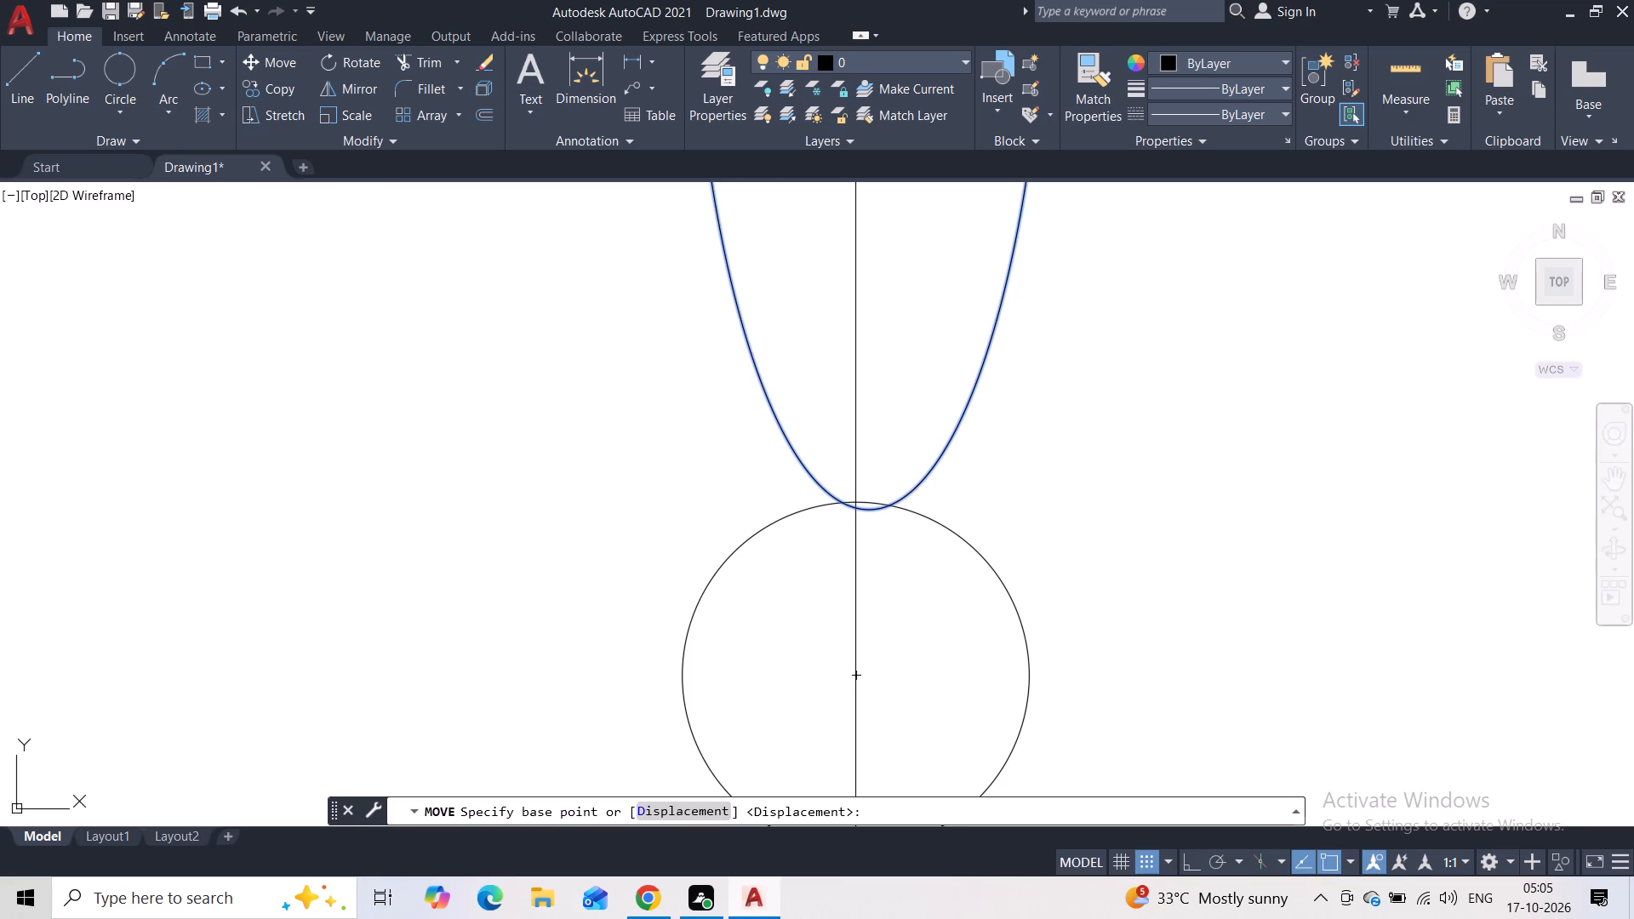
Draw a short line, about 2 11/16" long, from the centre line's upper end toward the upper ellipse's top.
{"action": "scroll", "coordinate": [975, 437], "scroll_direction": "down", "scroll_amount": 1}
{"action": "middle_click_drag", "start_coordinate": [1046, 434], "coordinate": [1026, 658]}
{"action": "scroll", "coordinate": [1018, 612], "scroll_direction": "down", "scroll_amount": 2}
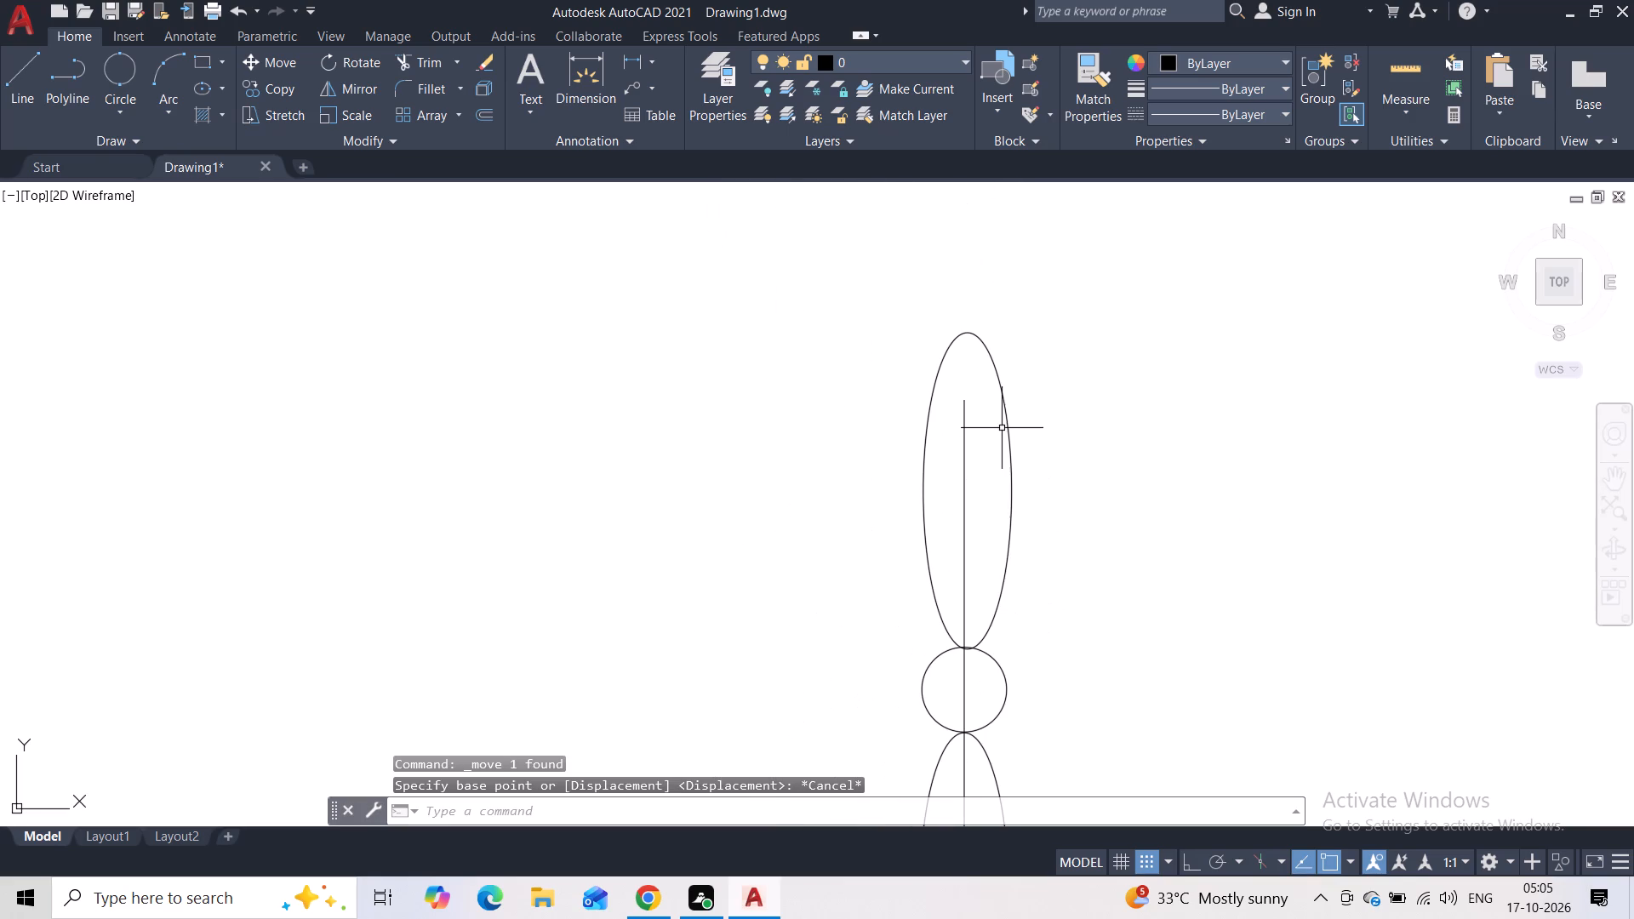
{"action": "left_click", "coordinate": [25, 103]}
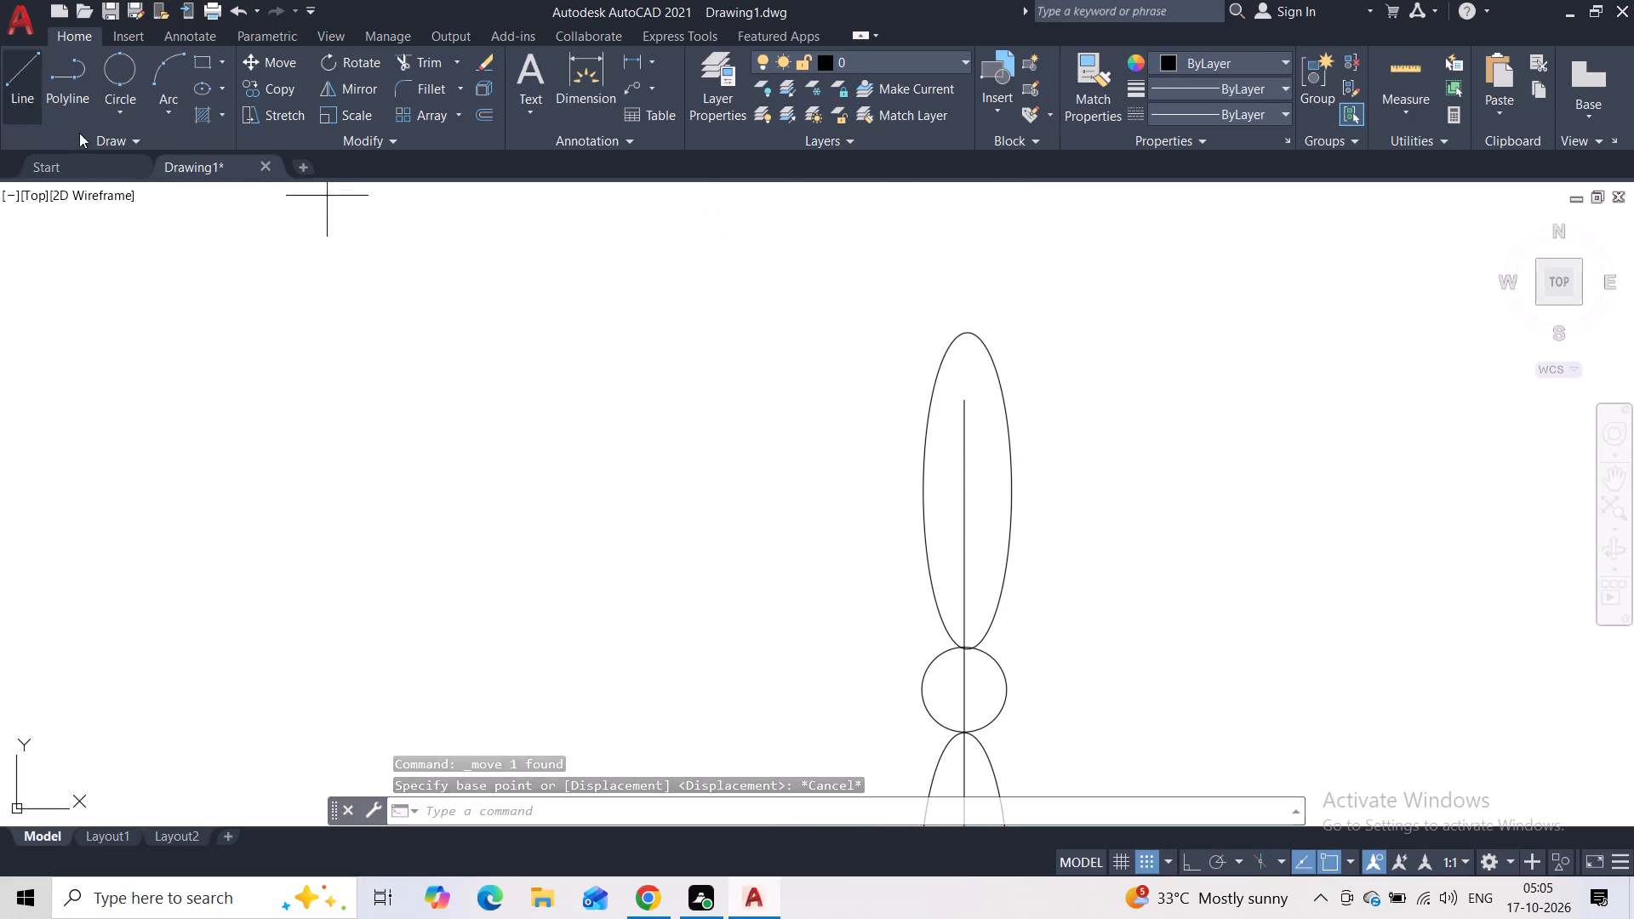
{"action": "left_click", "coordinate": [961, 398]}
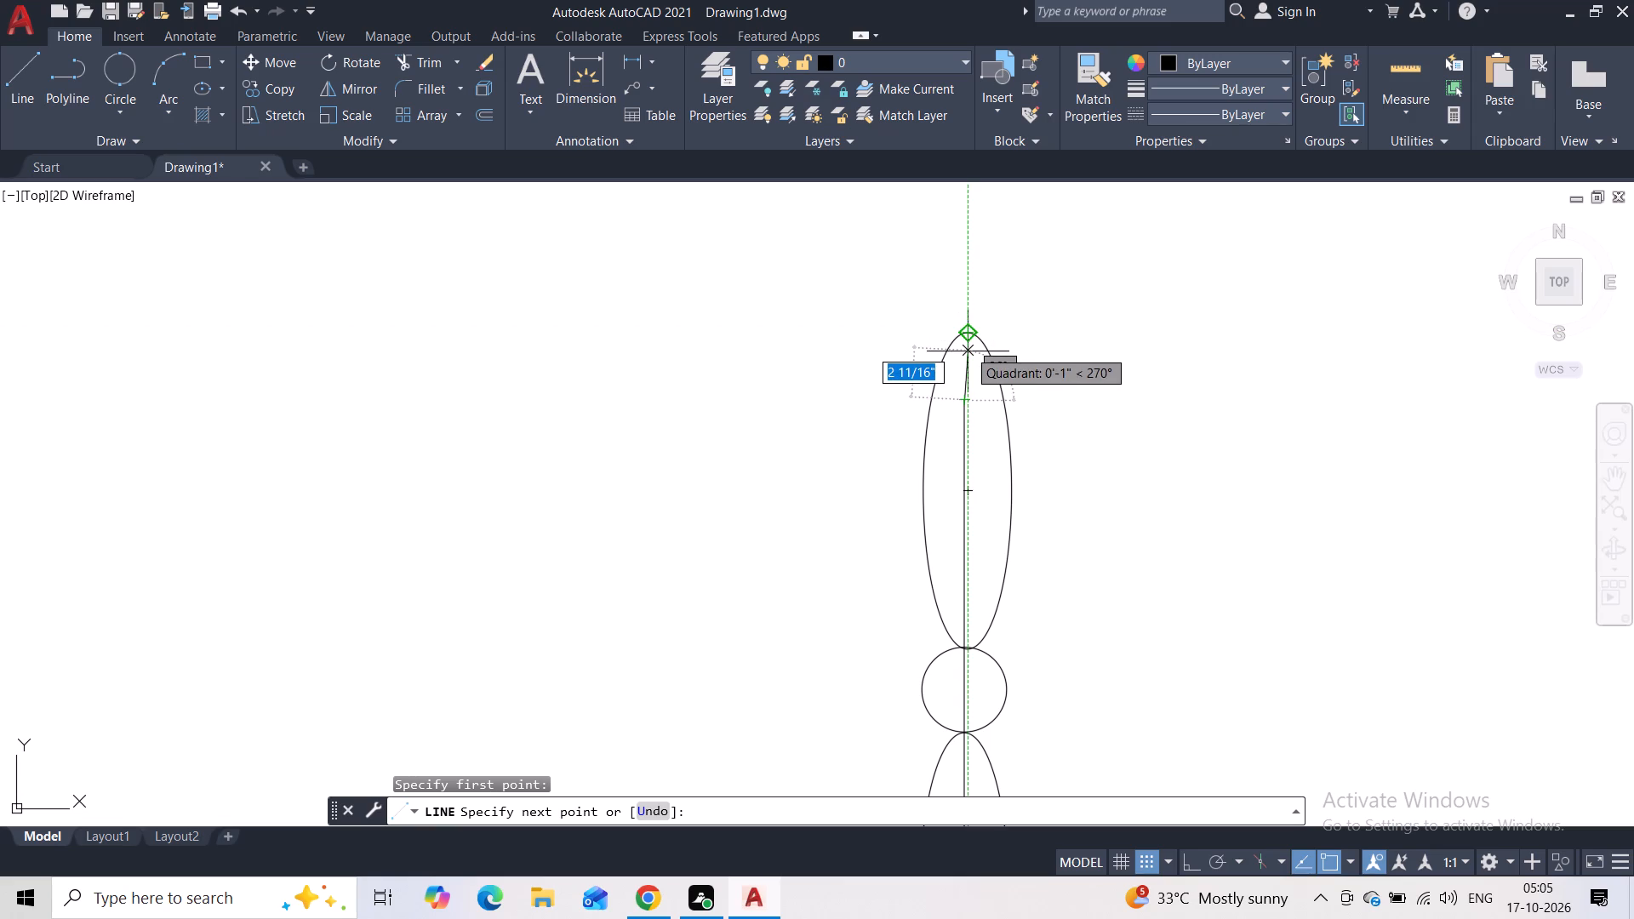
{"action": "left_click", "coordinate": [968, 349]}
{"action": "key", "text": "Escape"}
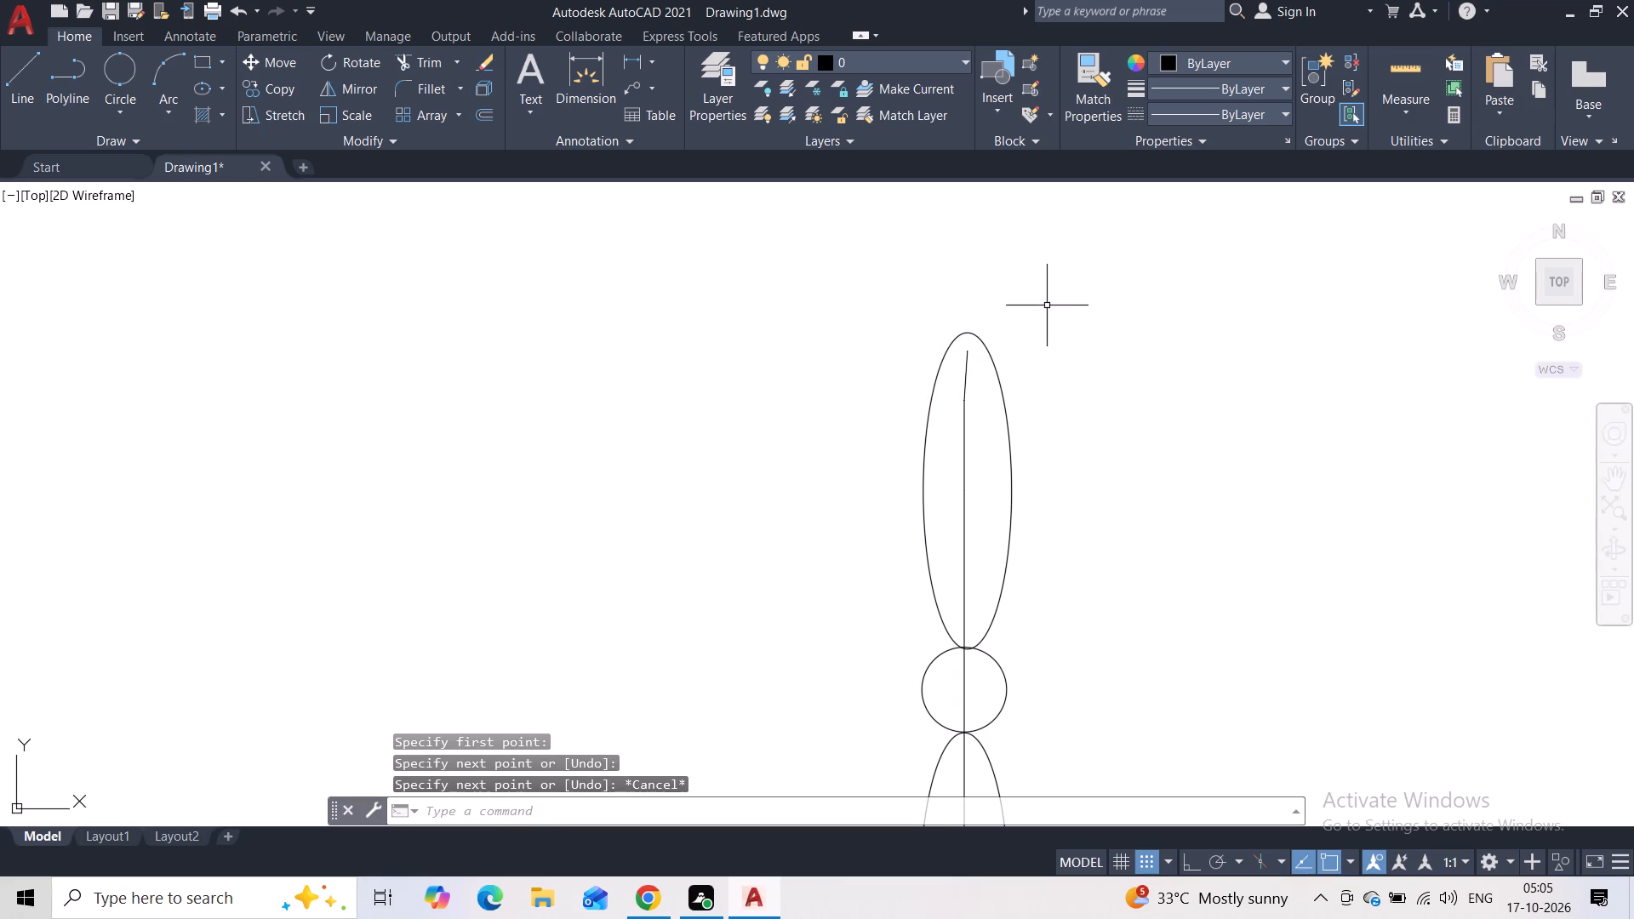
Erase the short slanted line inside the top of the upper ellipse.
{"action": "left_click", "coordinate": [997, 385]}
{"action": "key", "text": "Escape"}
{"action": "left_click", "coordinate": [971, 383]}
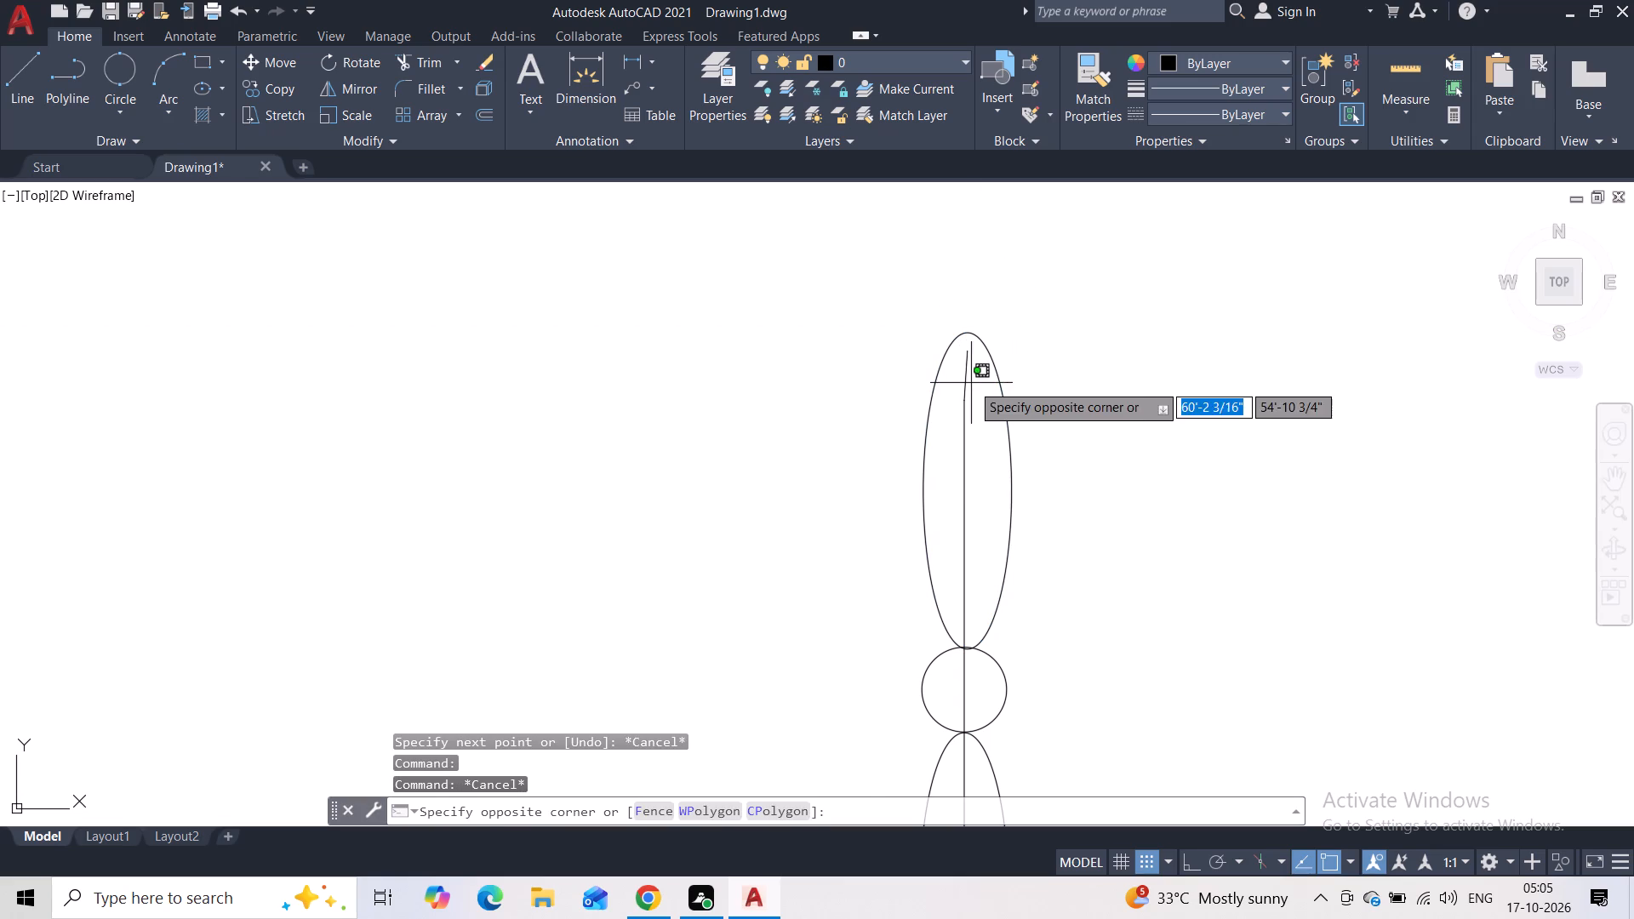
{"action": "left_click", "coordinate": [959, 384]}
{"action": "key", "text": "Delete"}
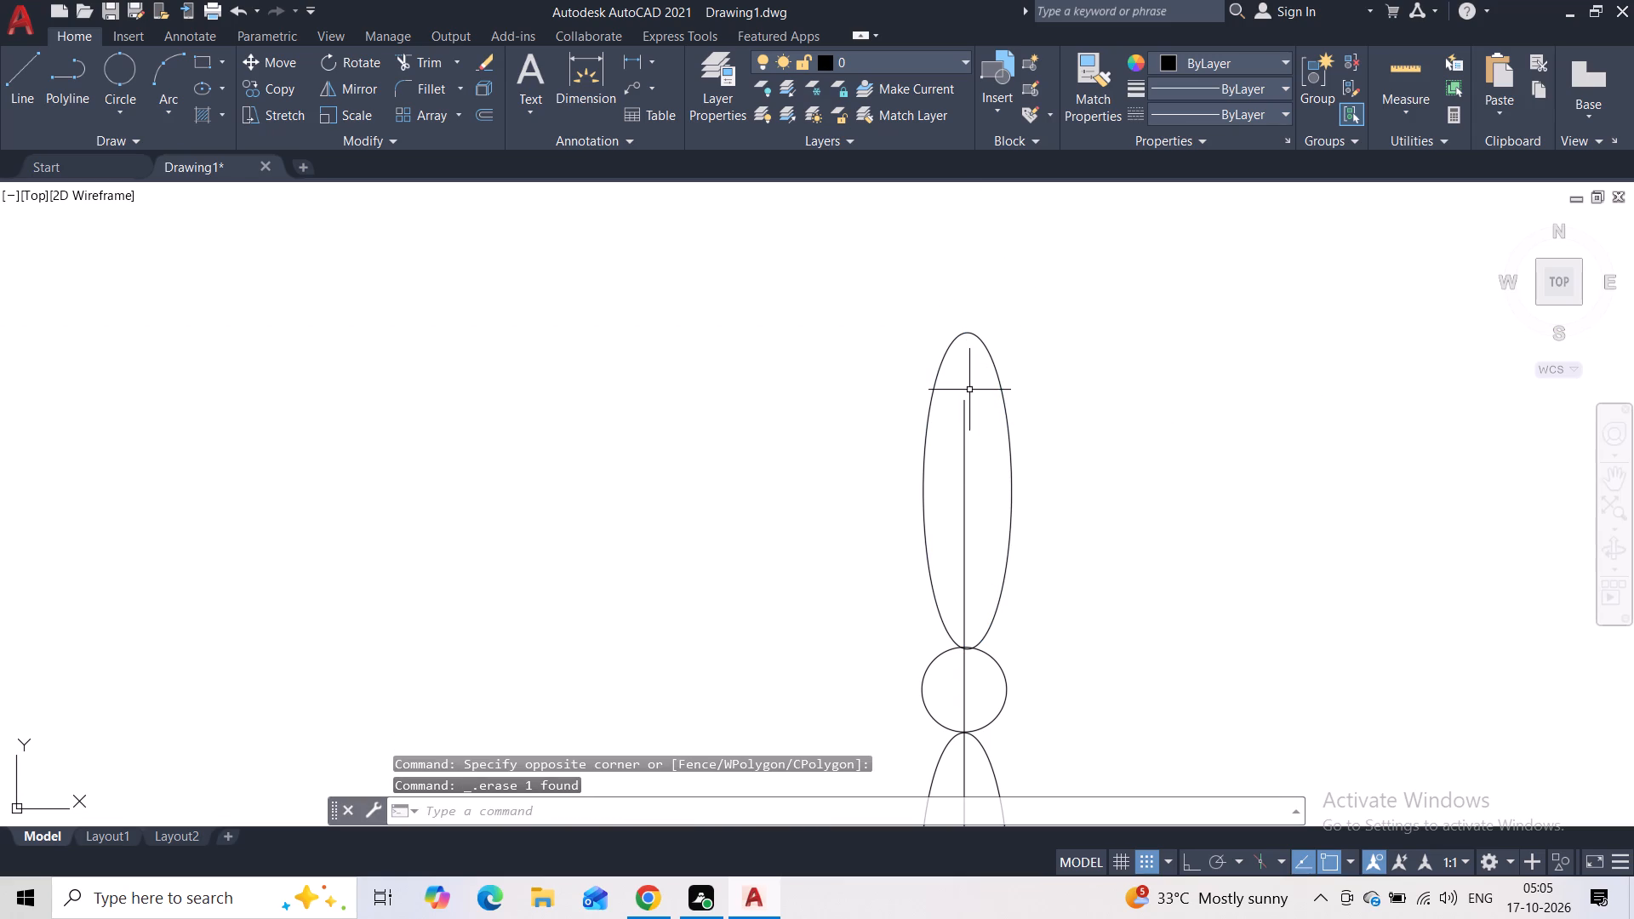
With Ortho on, draw a line from the centre line's upper end to the top of the upper ellipse.
{"action": "left_click", "coordinate": [21, 90]}
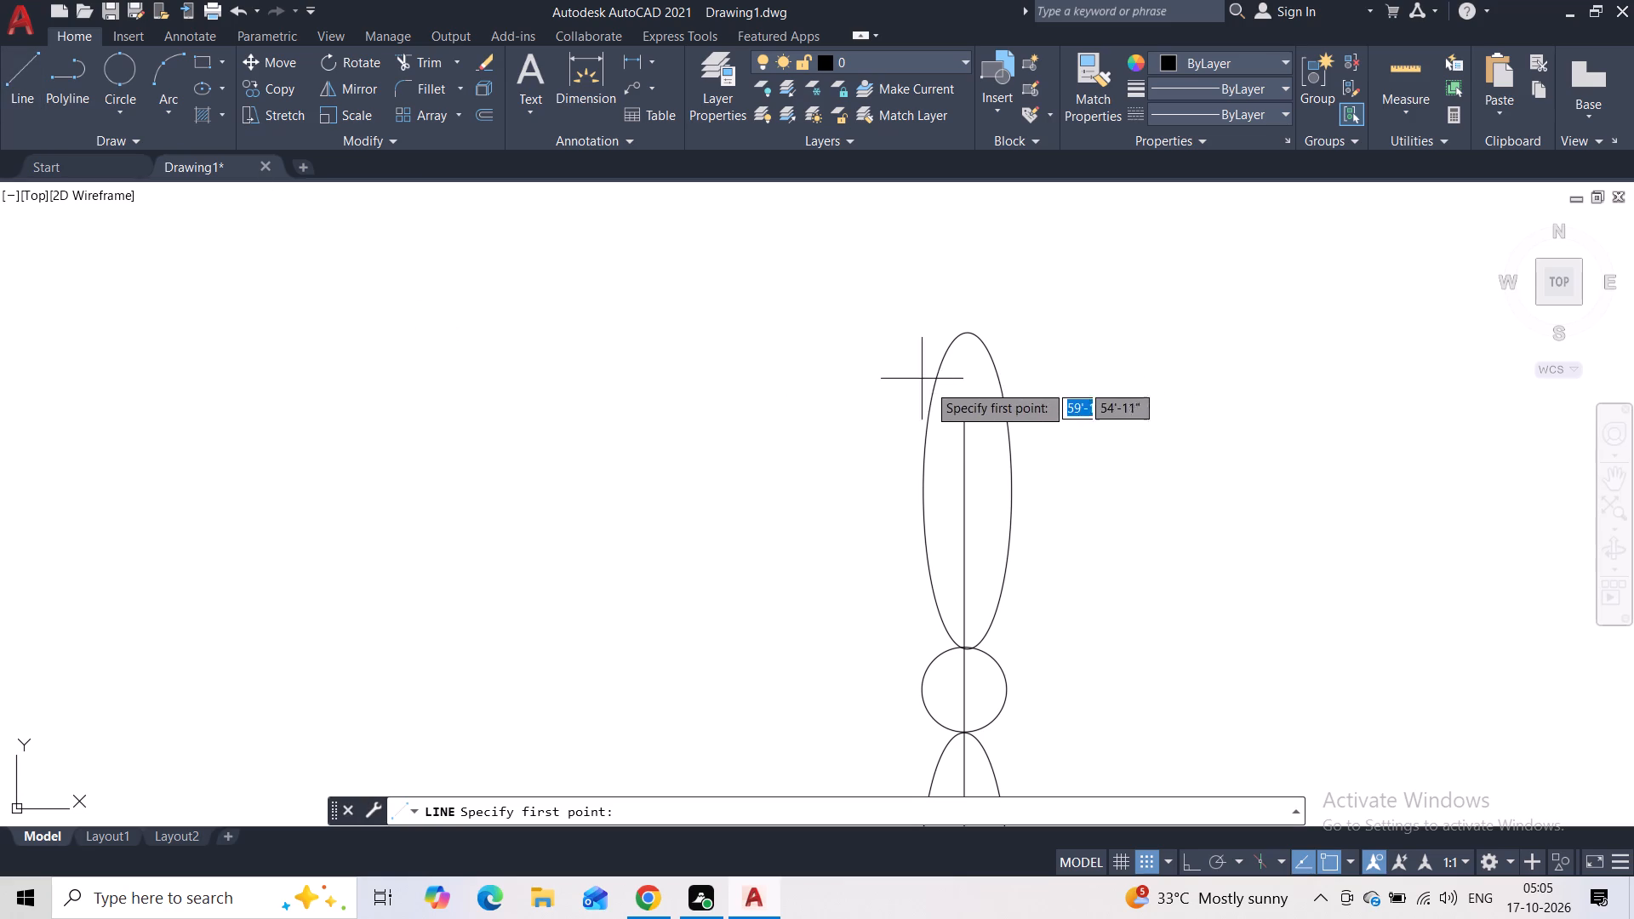
{"action": "left_click", "coordinate": [959, 399]}
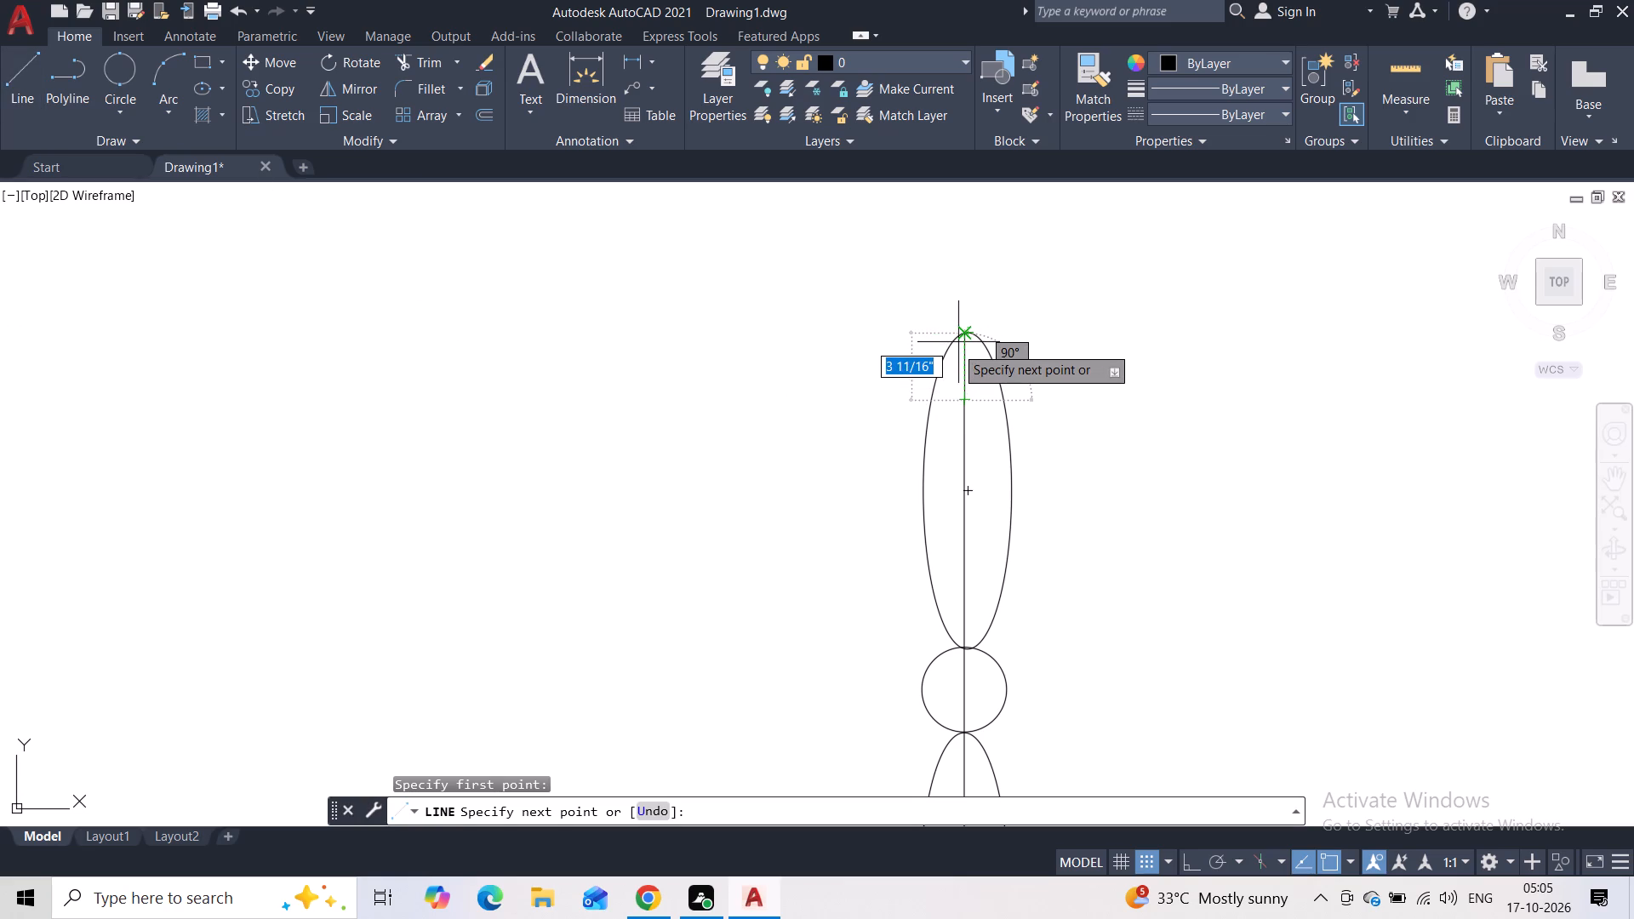
{"action": "key", "text": "F8"}
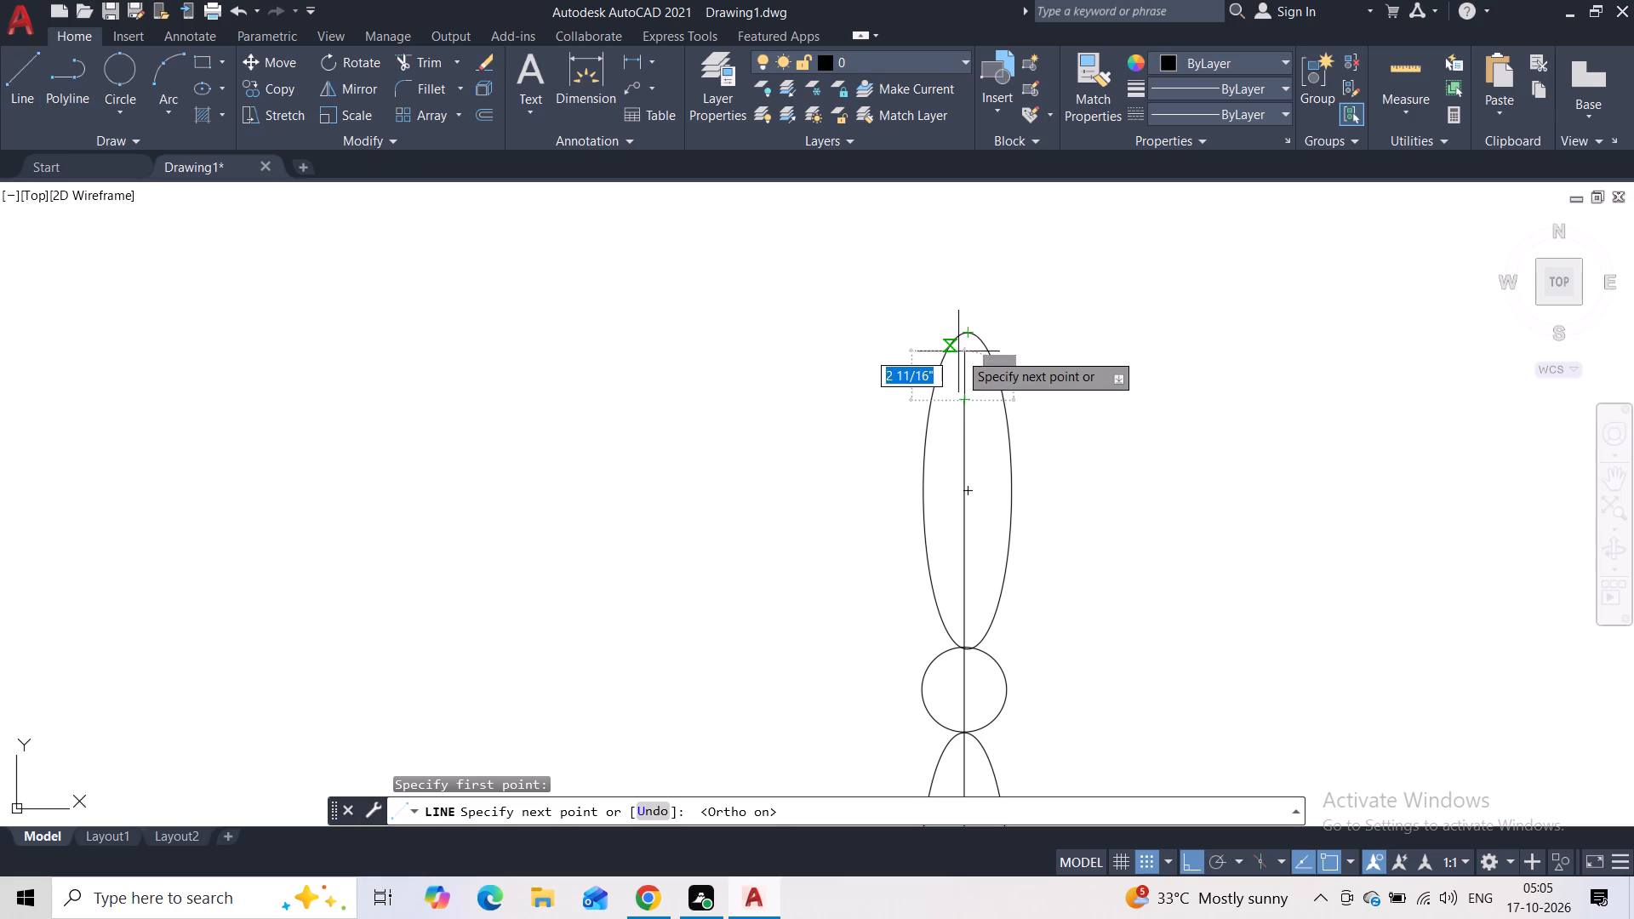
{"action": "left_click", "coordinate": [974, 336]}
{"action": "key", "text": "Escape"}
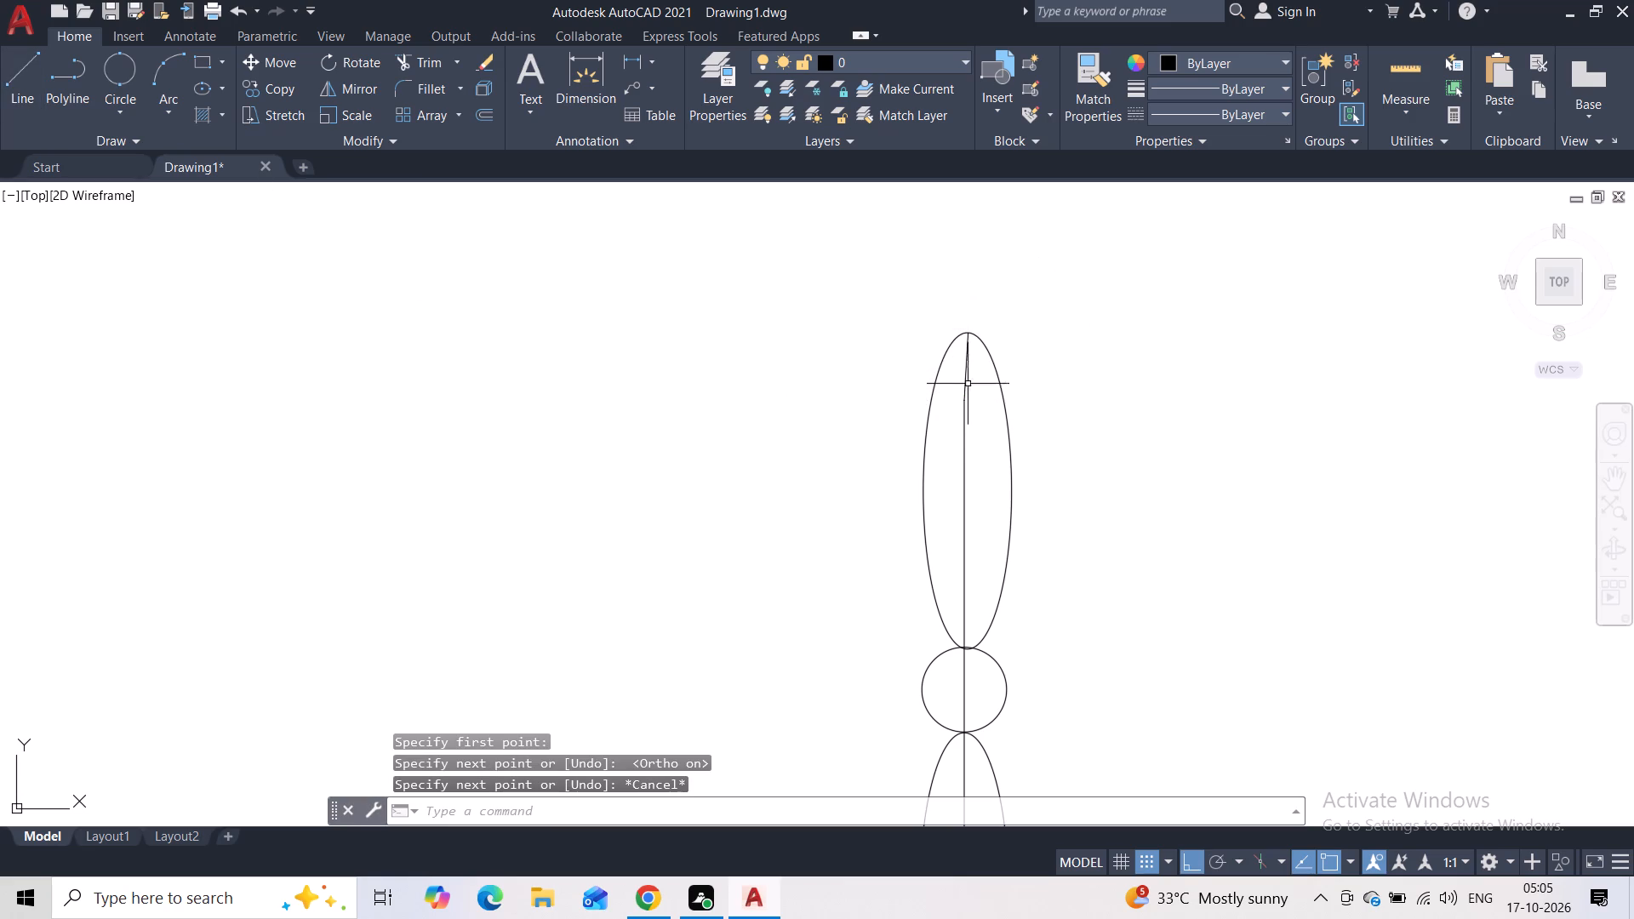
Delete the stacked spare circles set aside beside the finial.
{"action": "scroll", "coordinate": [990, 384], "scroll_direction": "down", "scroll_amount": 3}
{"action": "scroll", "coordinate": [1118, 451], "scroll_direction": "down", "scroll_amount": 1}
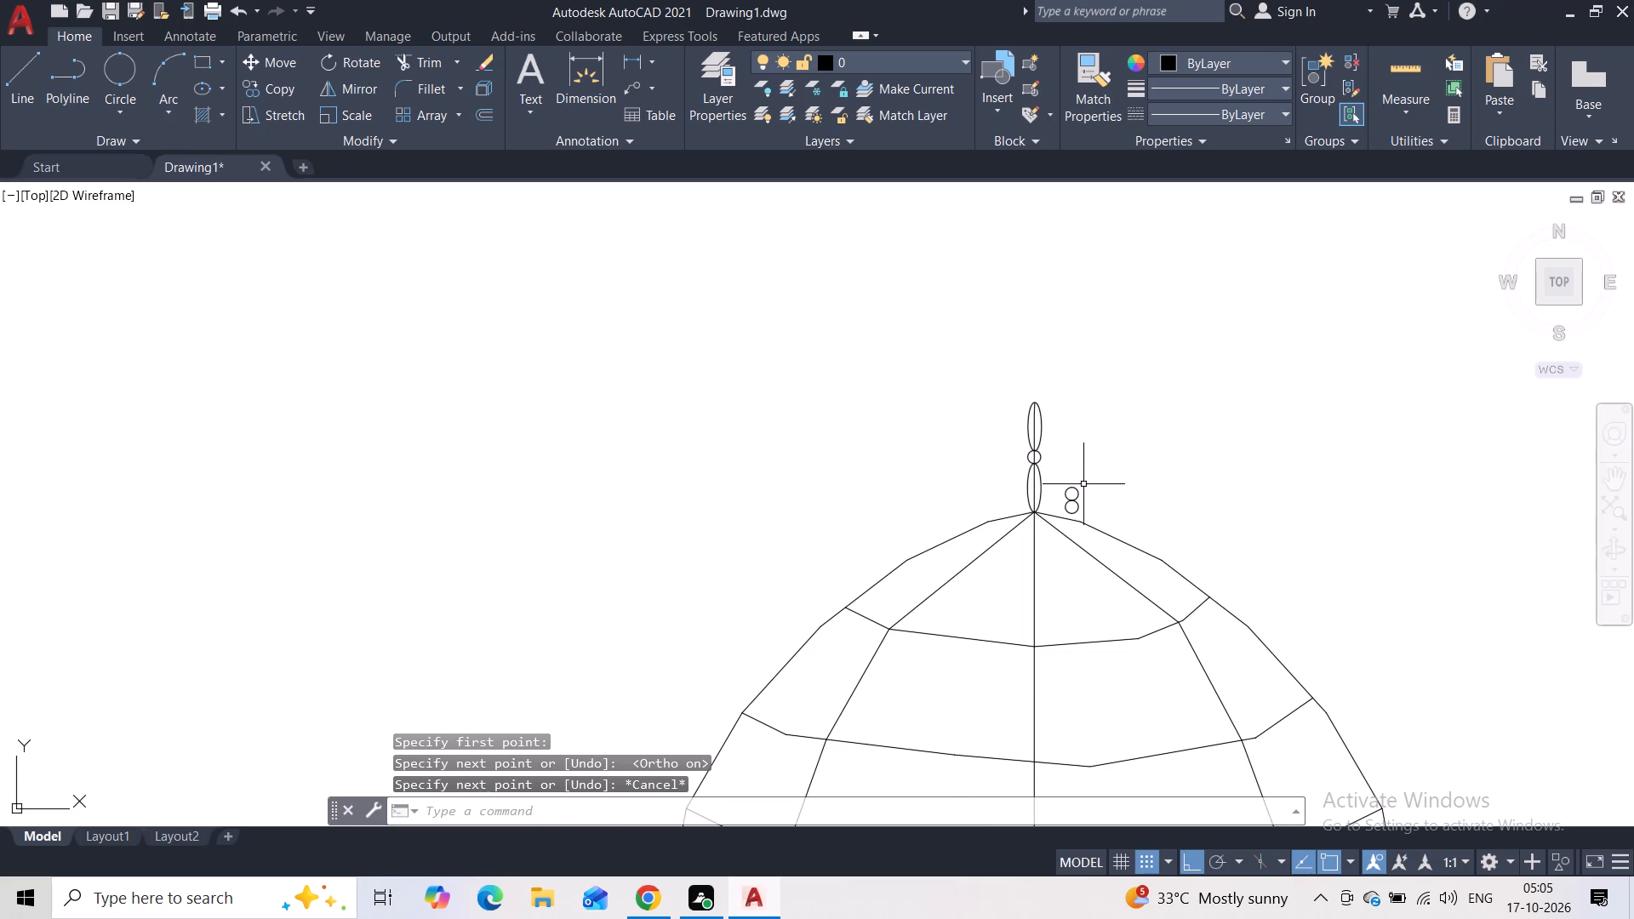
{"action": "scroll", "coordinate": [1083, 488], "scroll_direction": "up", "scroll_amount": 2}
{"action": "left_click", "coordinate": [1068, 465]}
{"action": "left_click", "coordinate": [1038, 541]}
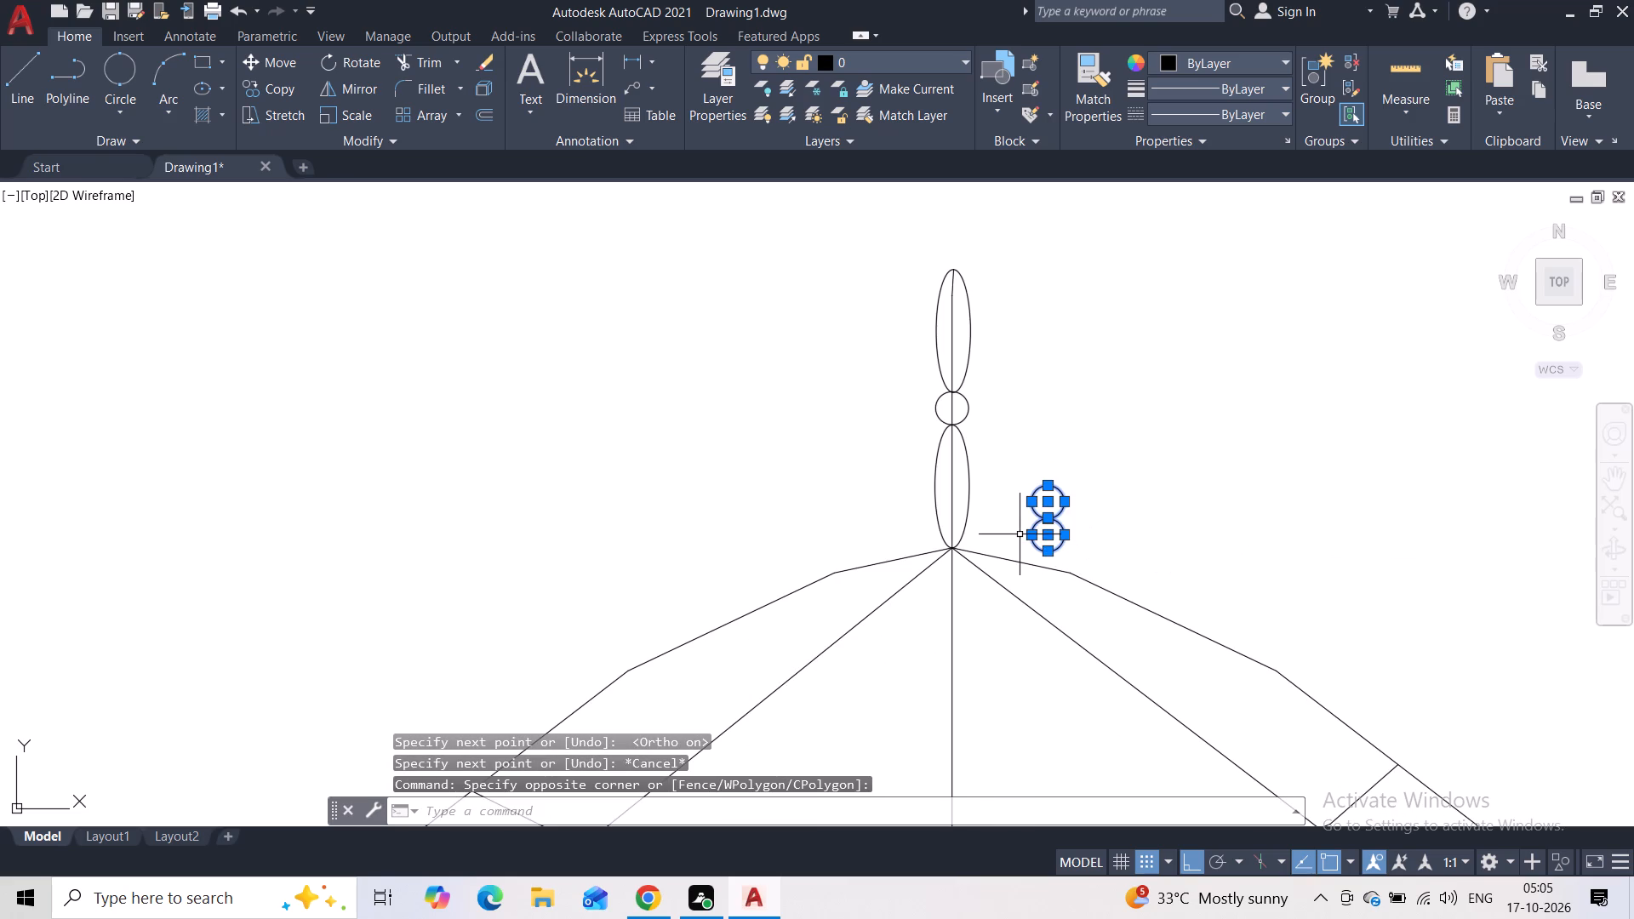
{"action": "key", "text": "Delete"}
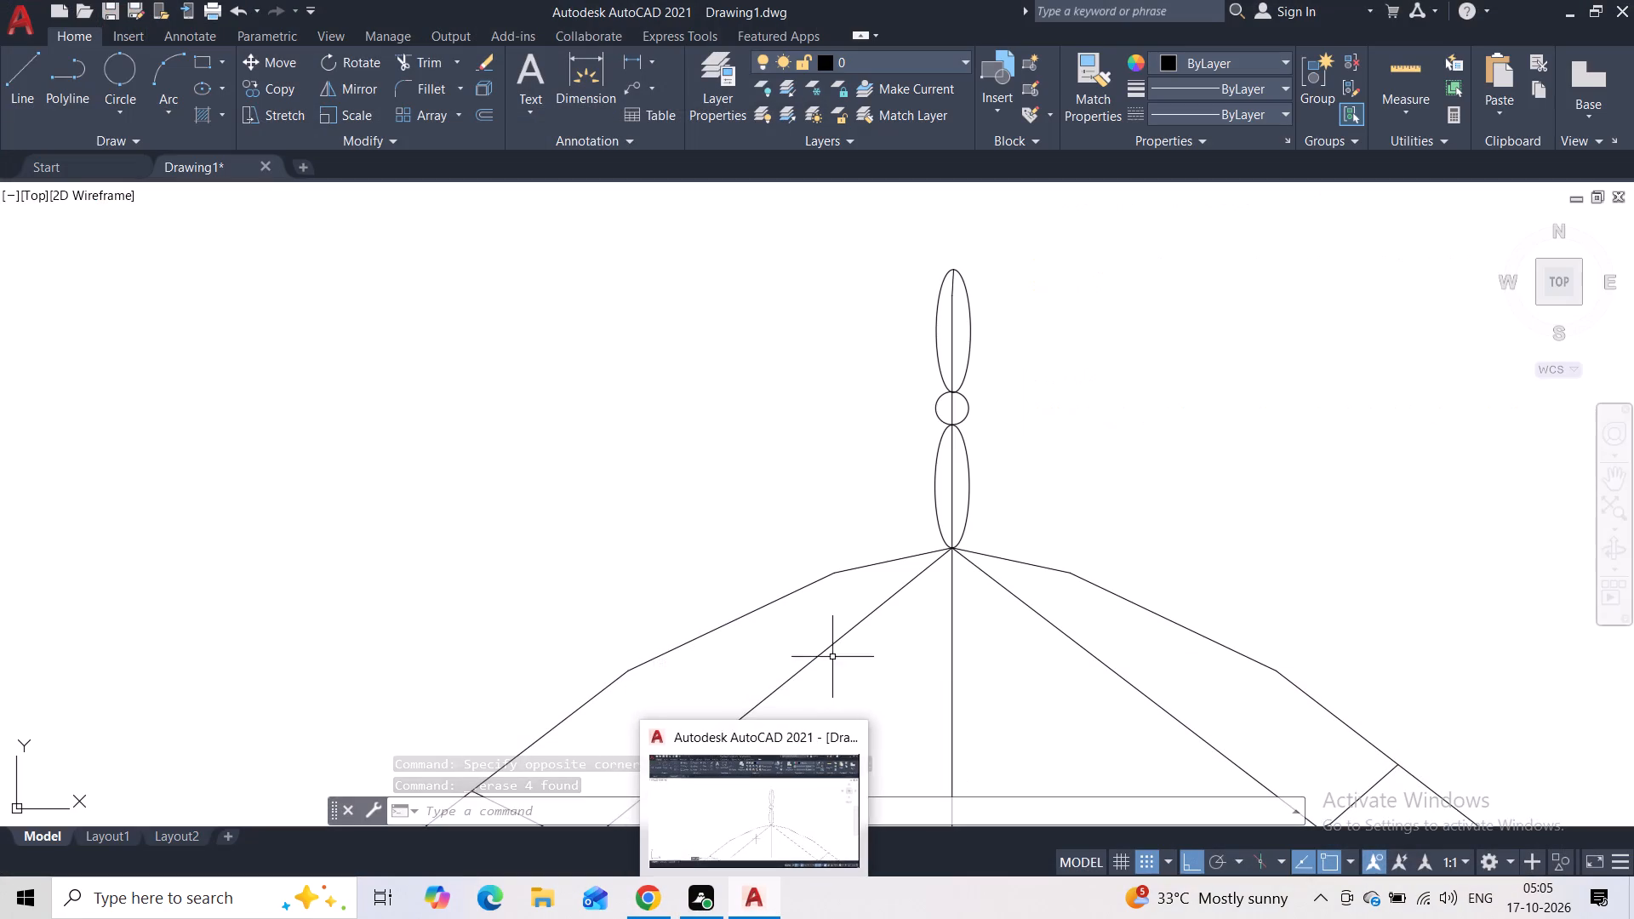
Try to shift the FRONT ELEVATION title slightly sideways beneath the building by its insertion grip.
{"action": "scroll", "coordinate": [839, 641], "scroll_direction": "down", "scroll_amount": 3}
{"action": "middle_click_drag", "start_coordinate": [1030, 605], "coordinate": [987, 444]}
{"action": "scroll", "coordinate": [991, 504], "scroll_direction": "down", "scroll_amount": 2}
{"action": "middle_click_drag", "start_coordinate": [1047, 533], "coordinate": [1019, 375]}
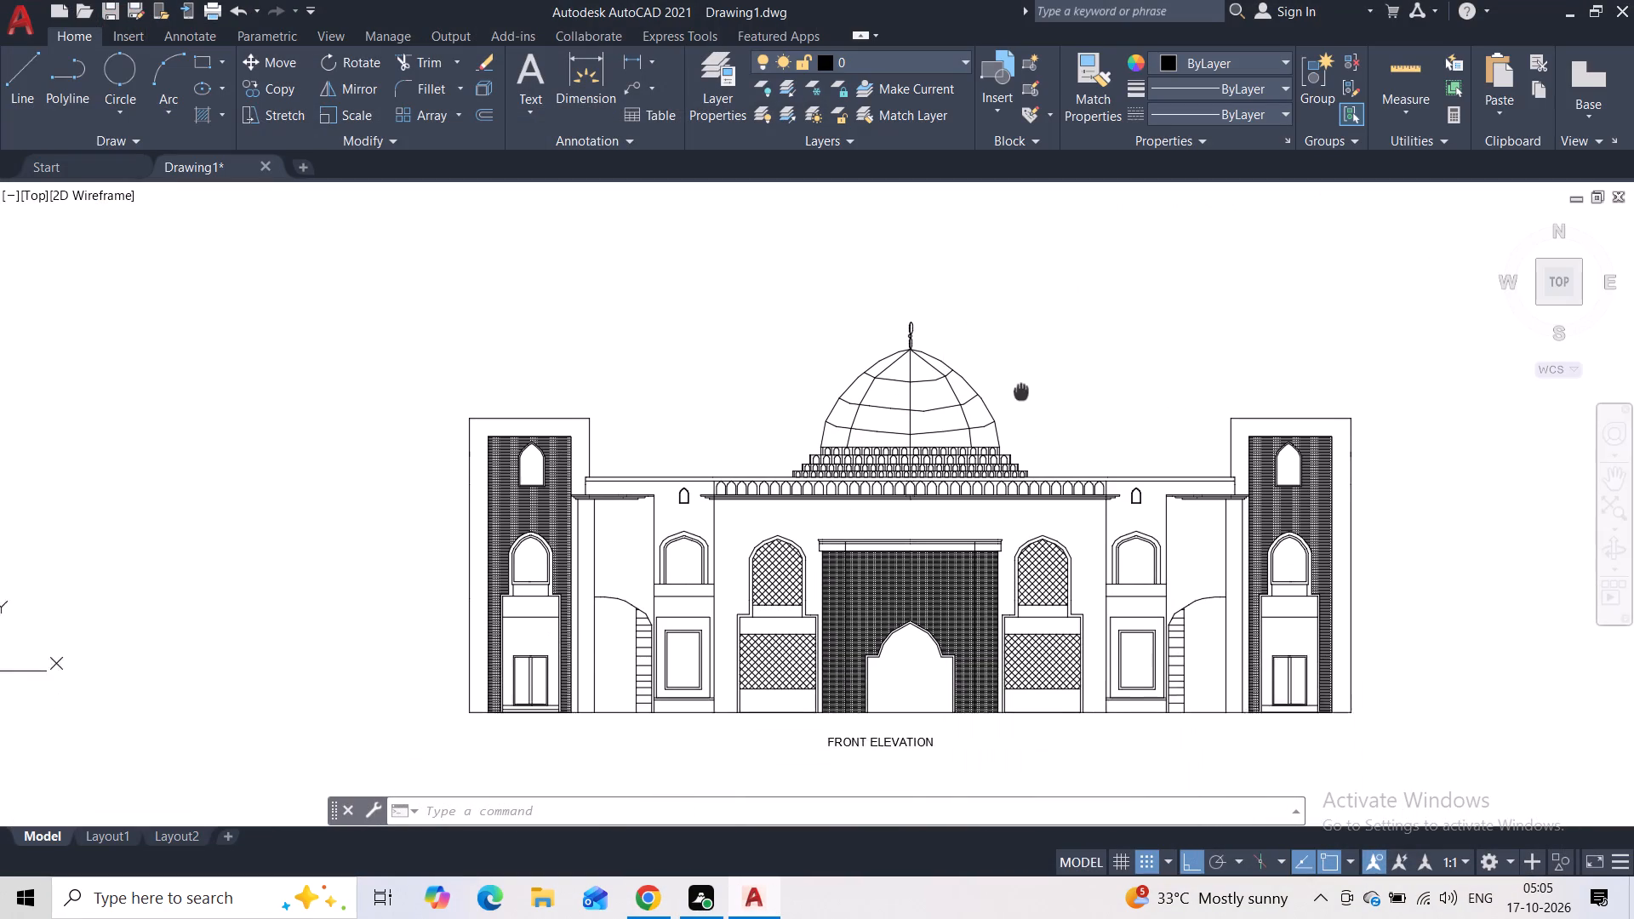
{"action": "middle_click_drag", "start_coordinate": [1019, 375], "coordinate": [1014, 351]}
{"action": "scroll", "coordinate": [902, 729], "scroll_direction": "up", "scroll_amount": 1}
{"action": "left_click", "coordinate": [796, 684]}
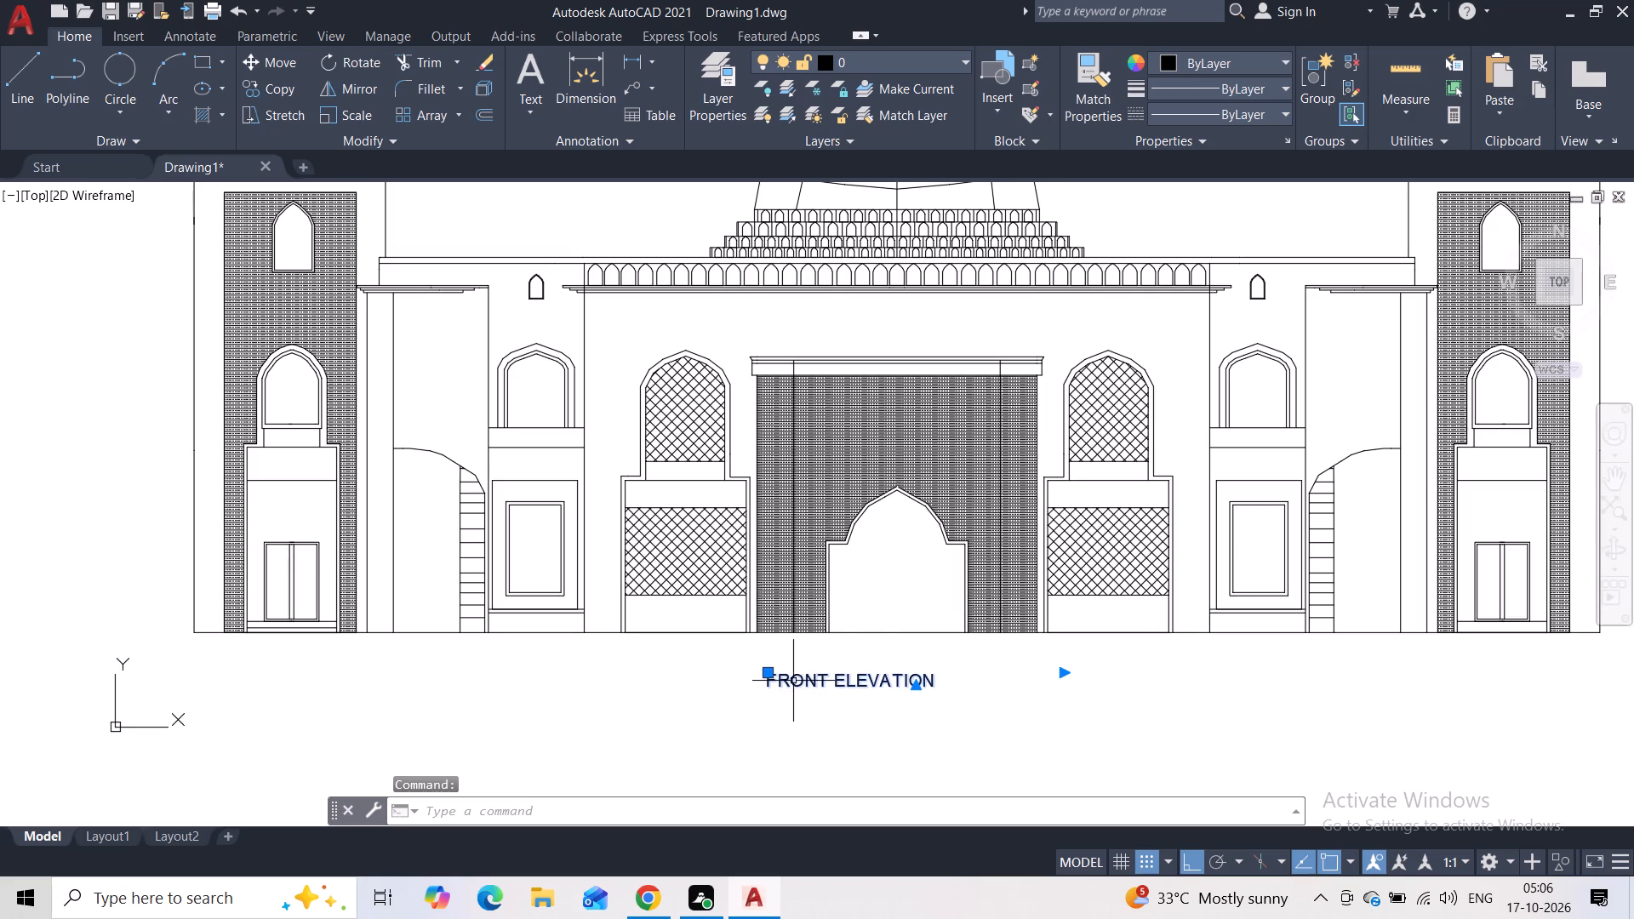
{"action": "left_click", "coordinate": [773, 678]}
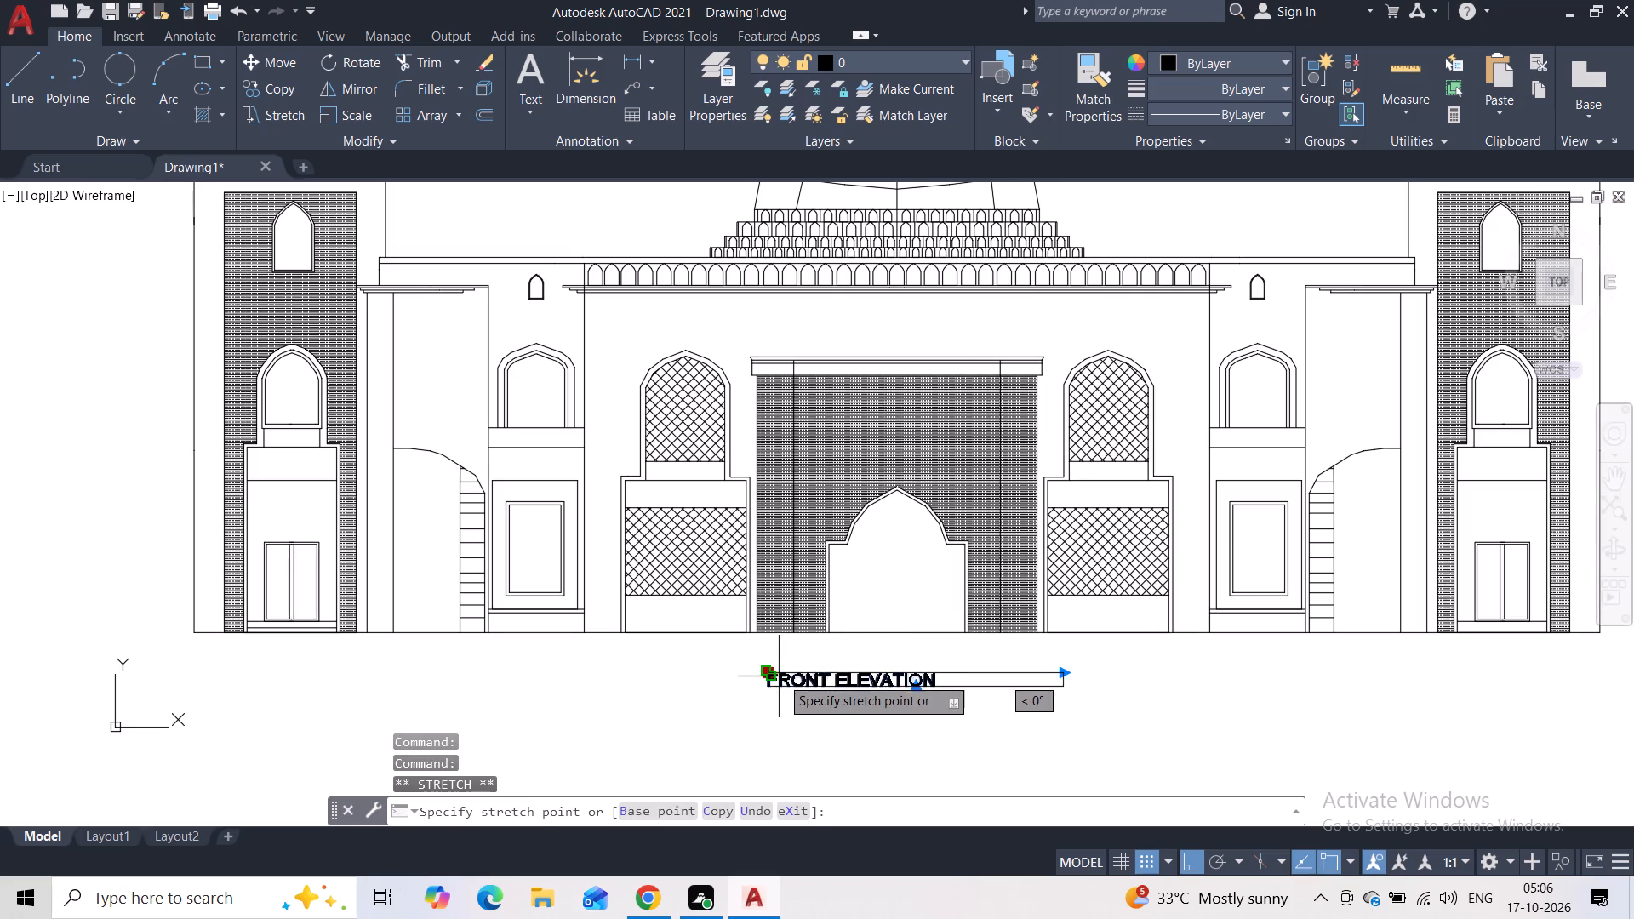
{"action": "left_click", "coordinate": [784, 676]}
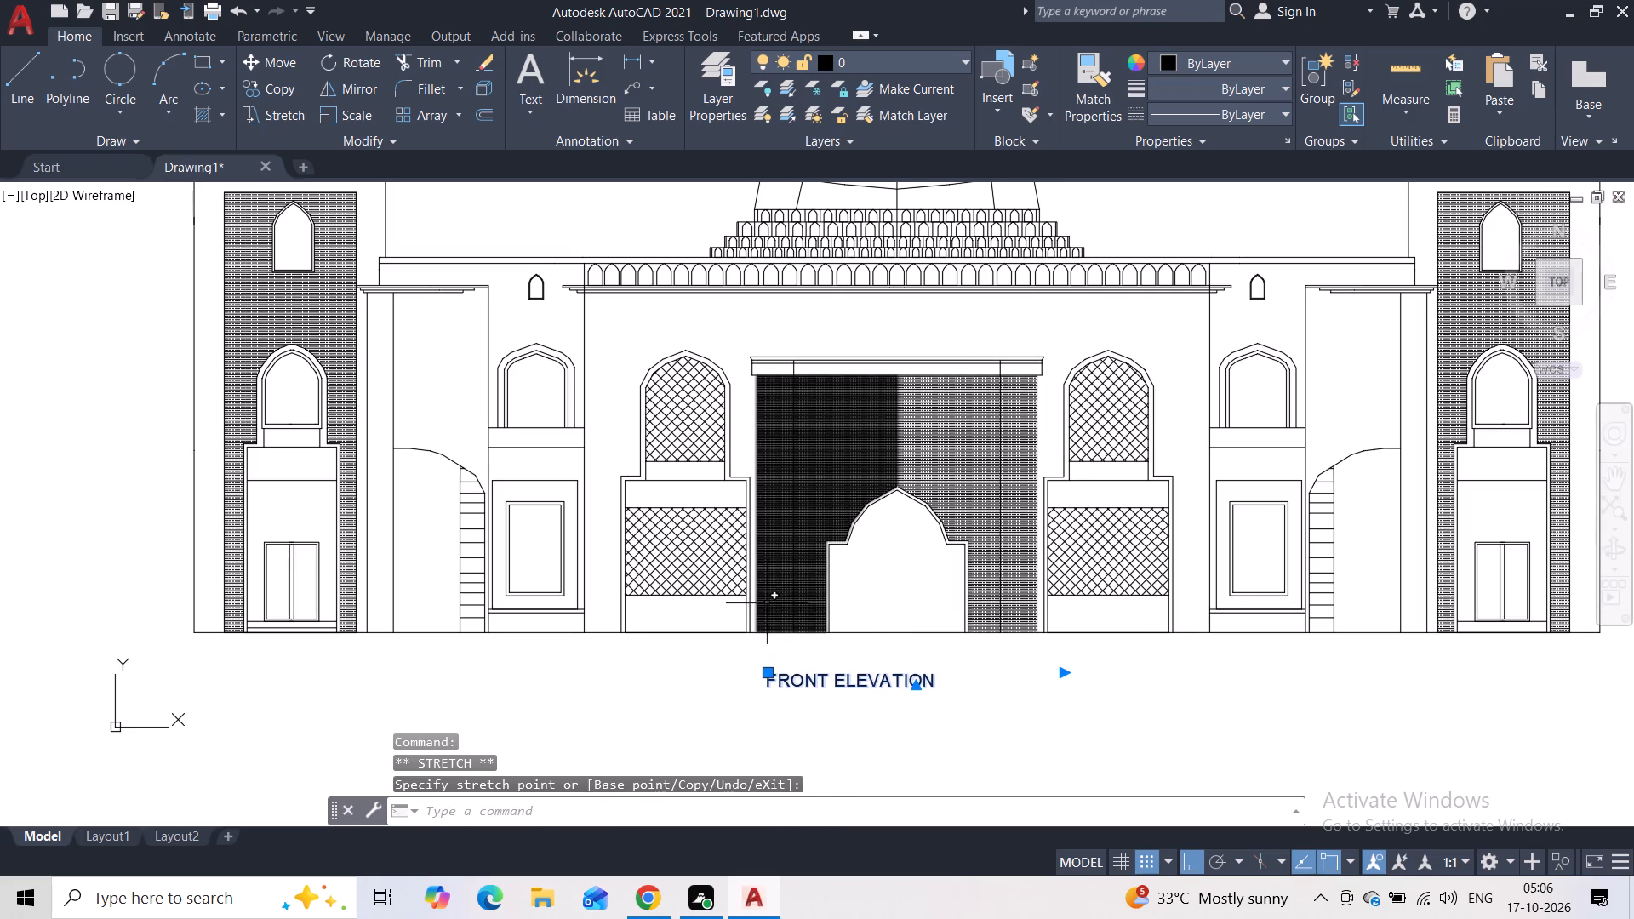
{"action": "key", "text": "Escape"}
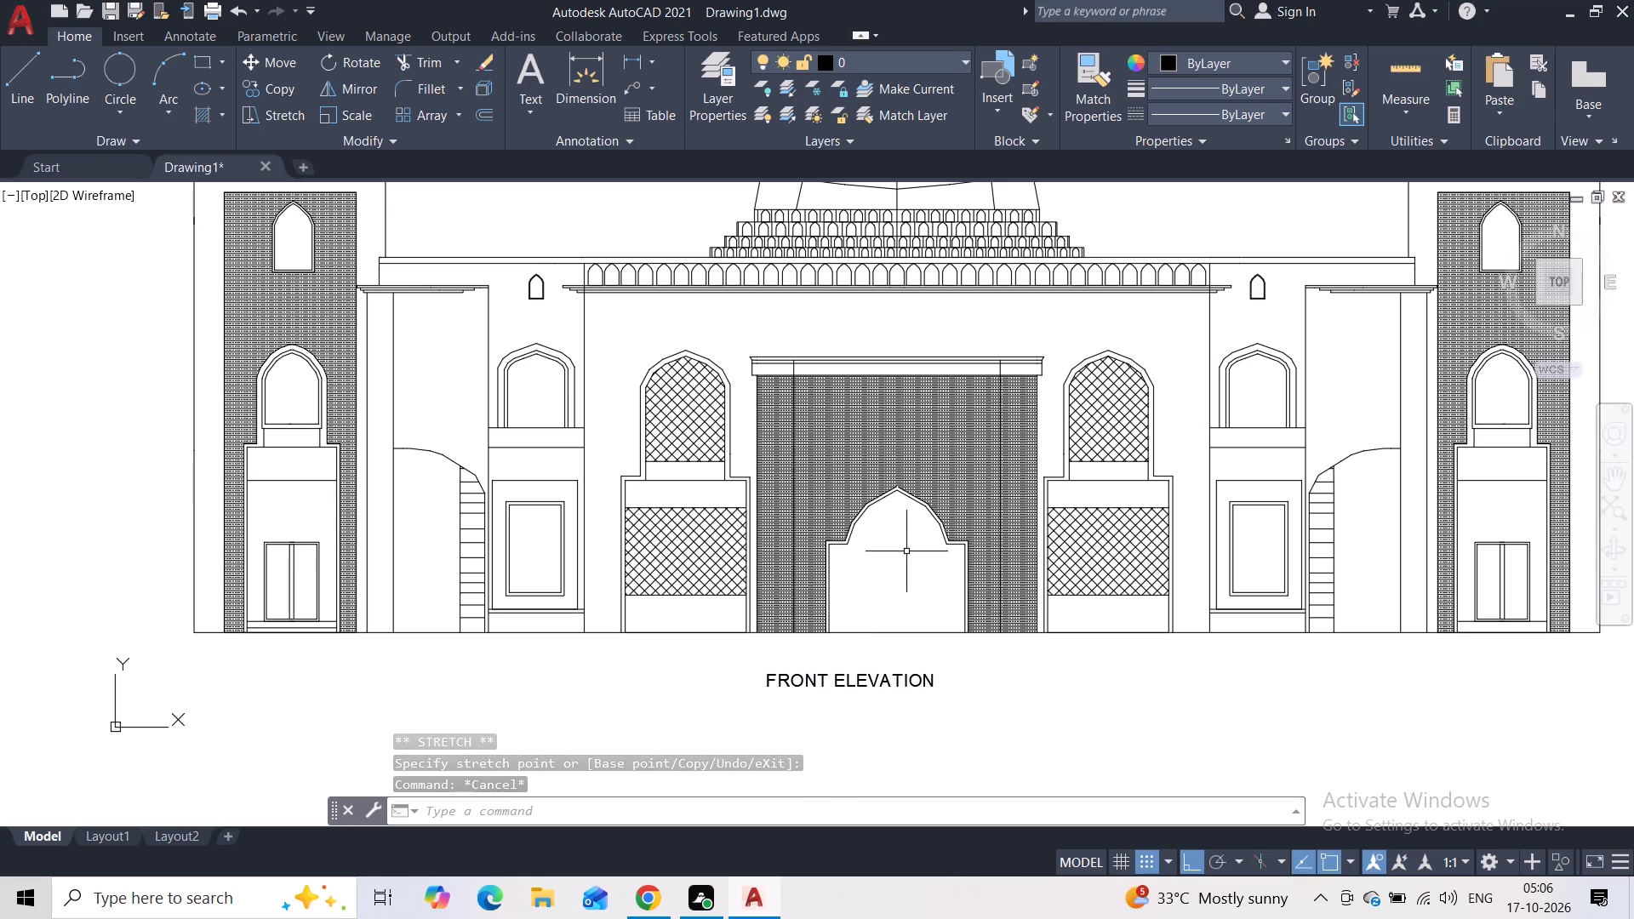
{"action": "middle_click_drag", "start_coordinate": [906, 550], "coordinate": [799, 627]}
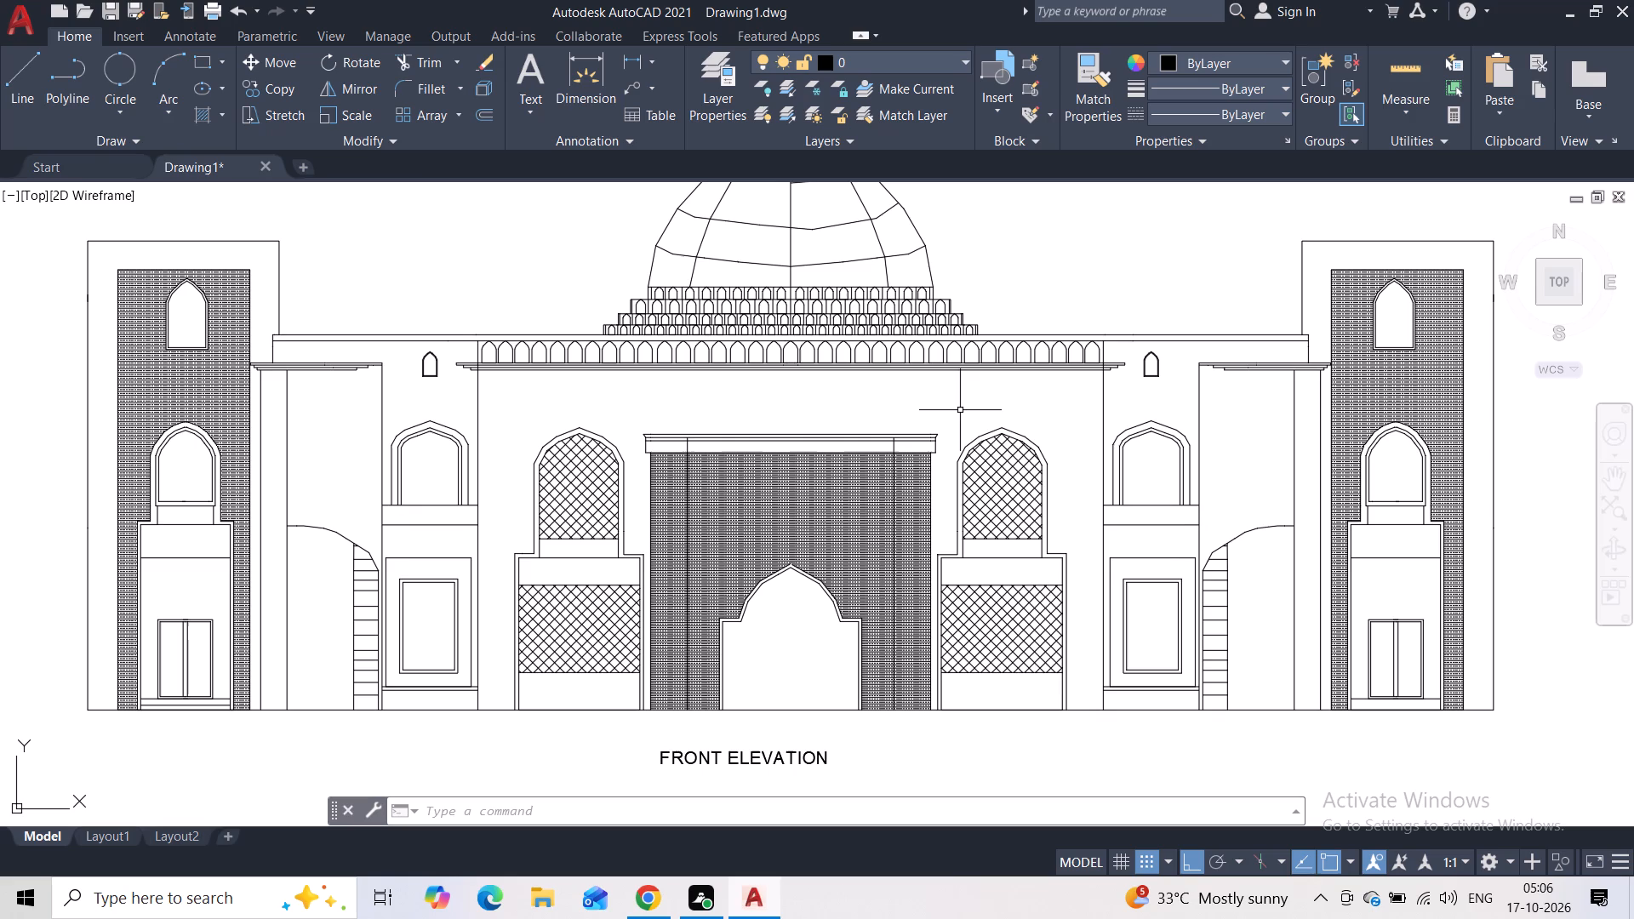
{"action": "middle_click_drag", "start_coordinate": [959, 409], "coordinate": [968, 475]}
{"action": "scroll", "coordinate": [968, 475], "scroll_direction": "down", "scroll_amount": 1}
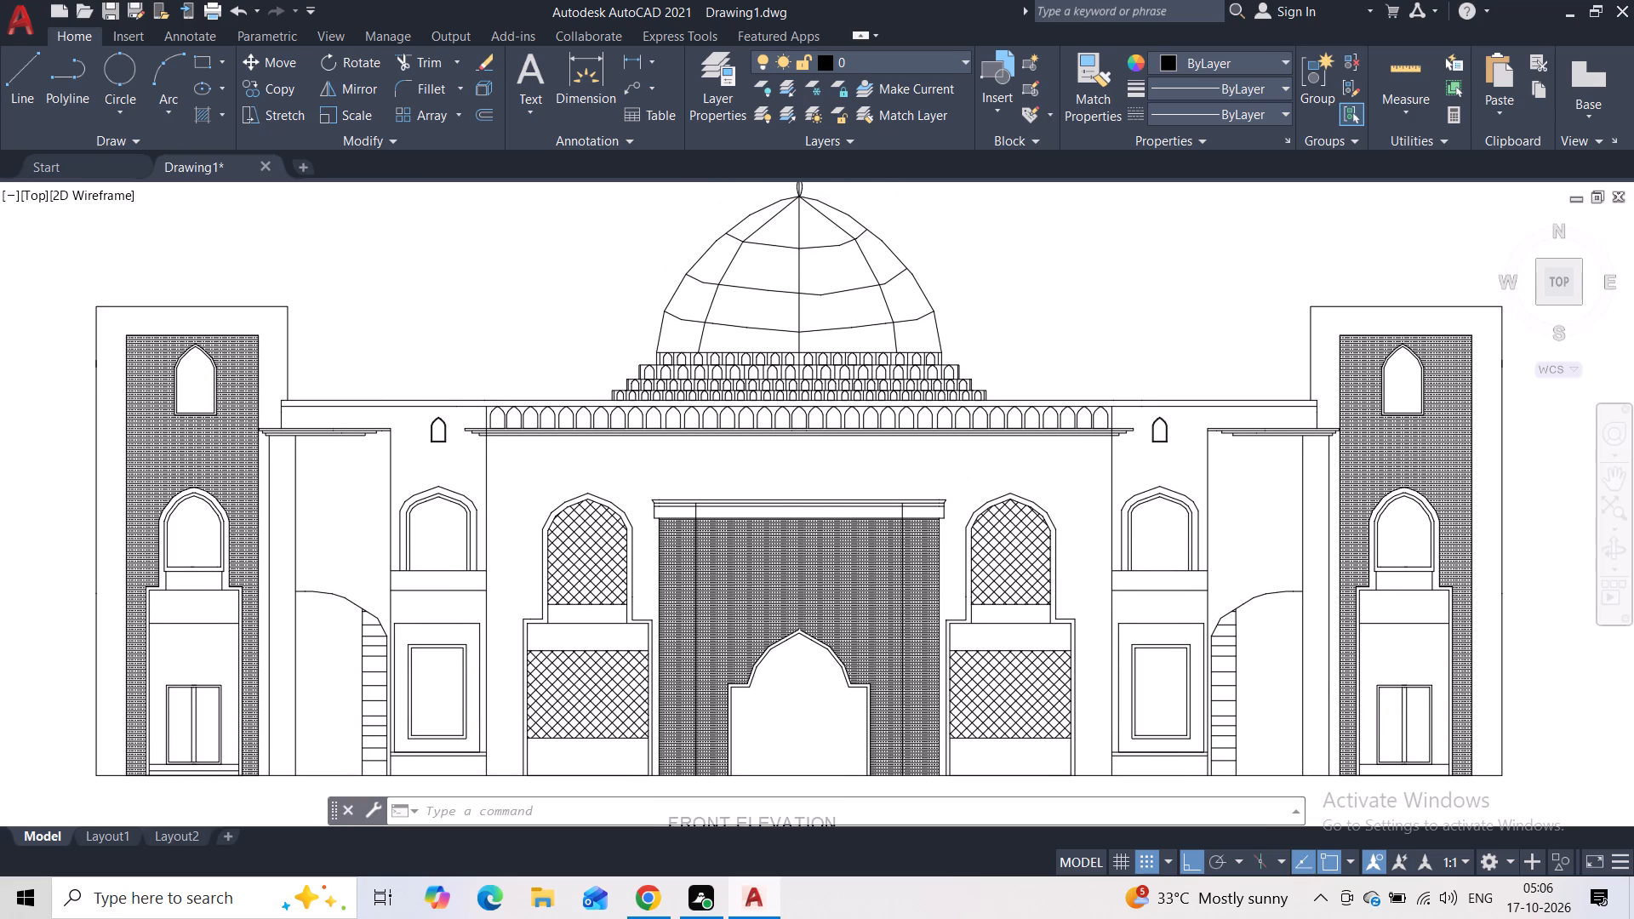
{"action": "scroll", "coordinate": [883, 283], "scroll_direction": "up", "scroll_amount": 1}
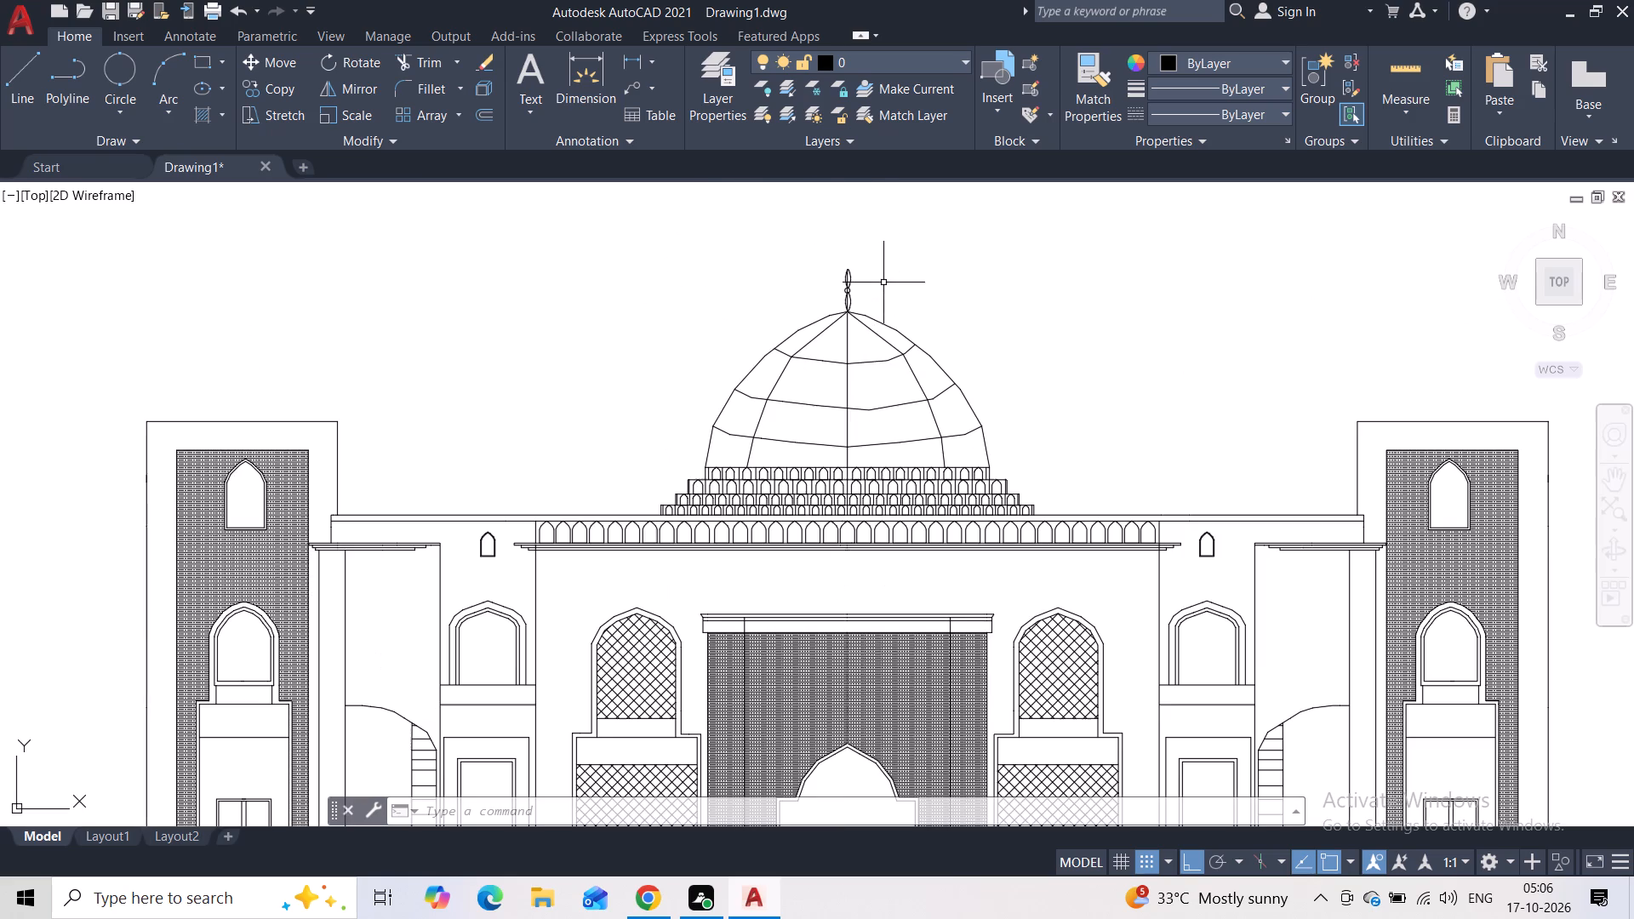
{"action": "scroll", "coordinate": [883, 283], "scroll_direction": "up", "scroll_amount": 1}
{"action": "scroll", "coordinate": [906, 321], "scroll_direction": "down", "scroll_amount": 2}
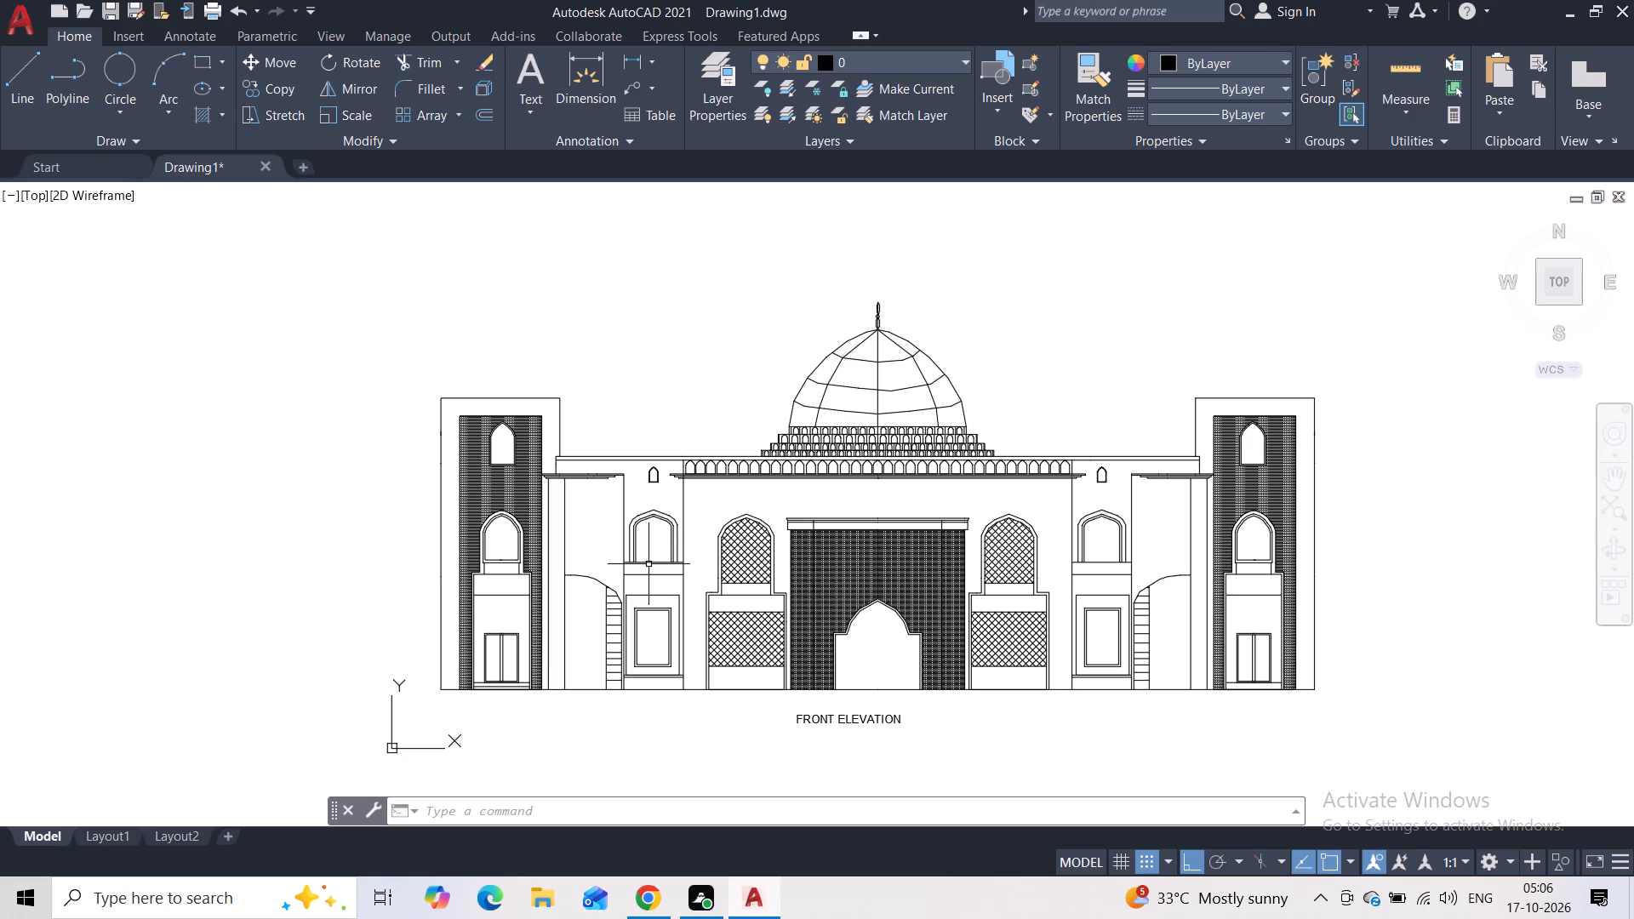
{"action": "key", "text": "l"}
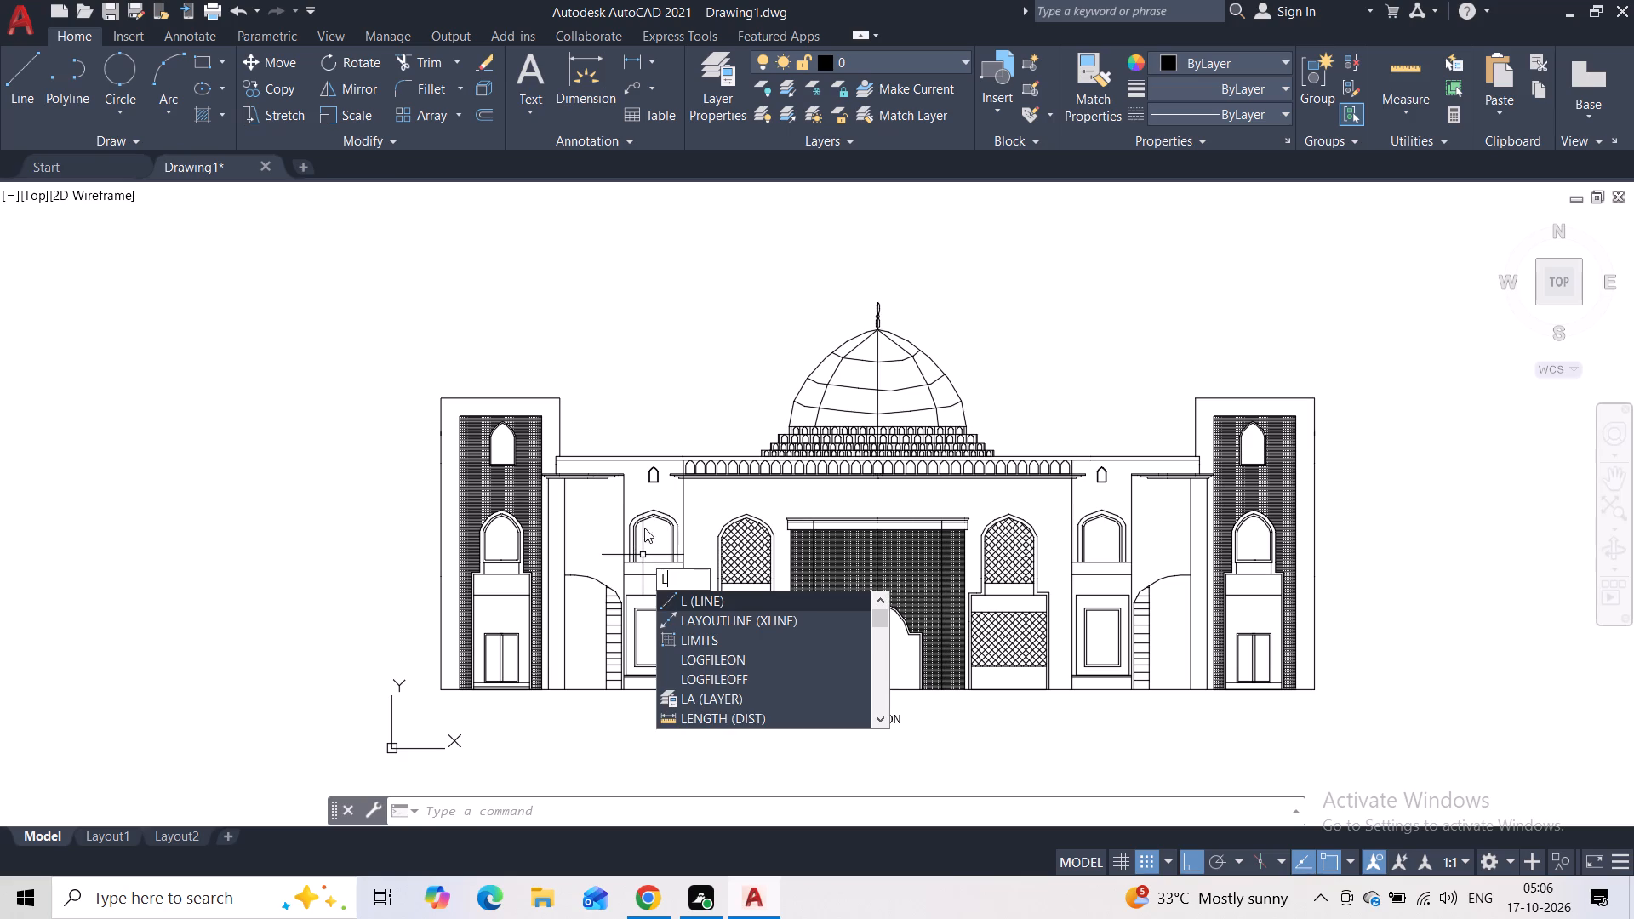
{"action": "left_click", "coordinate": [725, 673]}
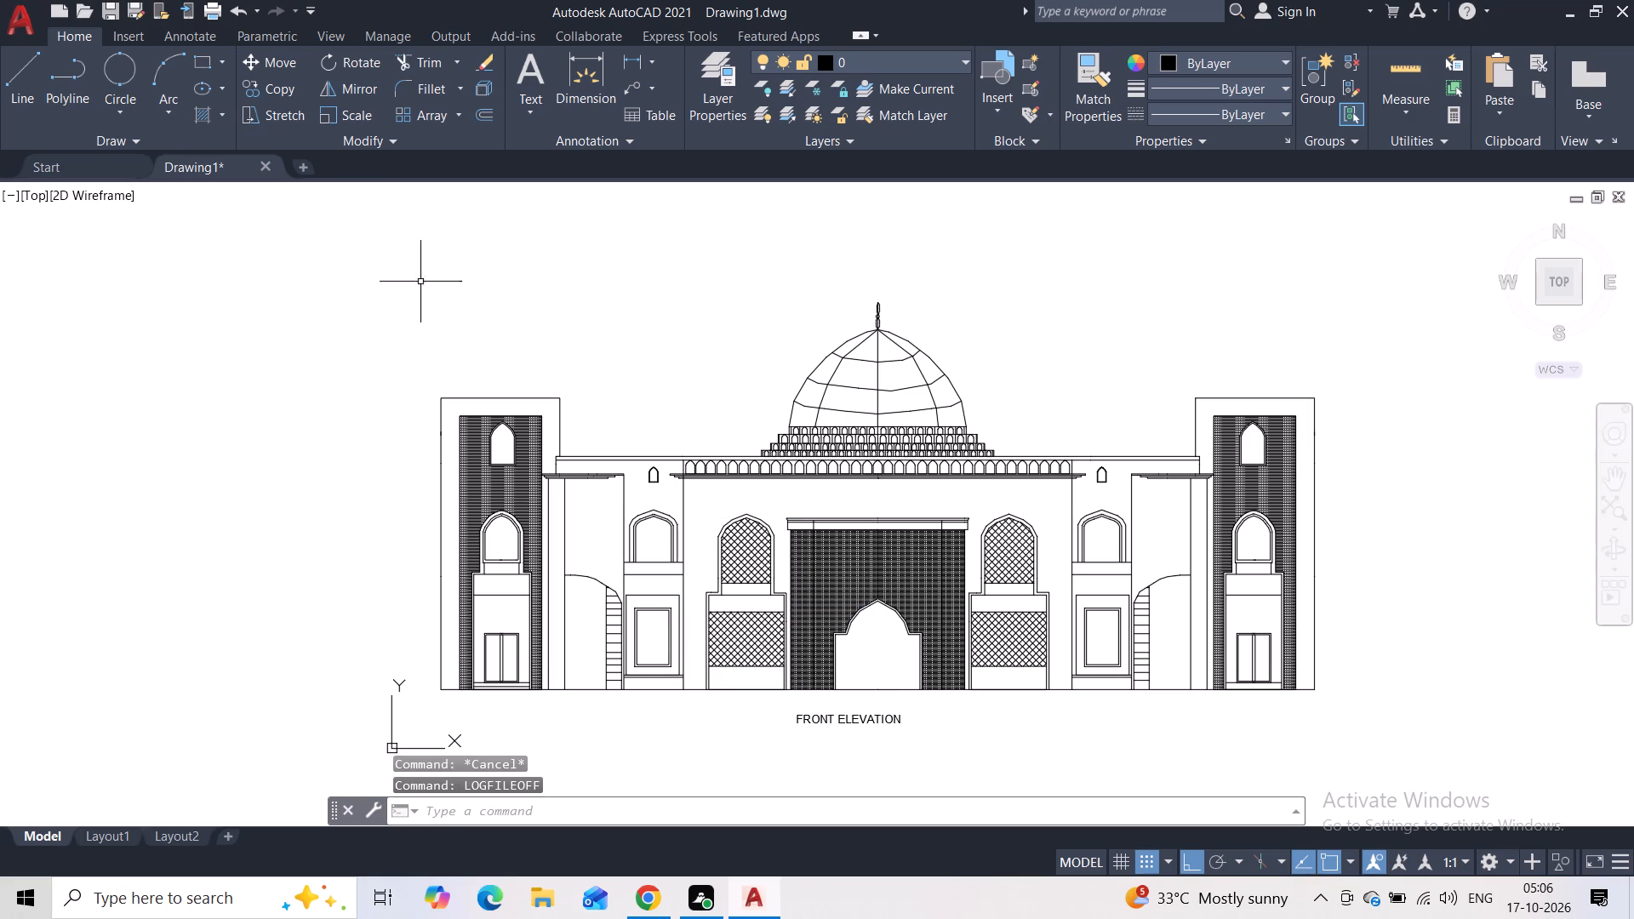
Save the drawing under the name Drawing16 in the ortho folder inside Documents.
{"action": "left_click", "coordinate": [140, 12]}
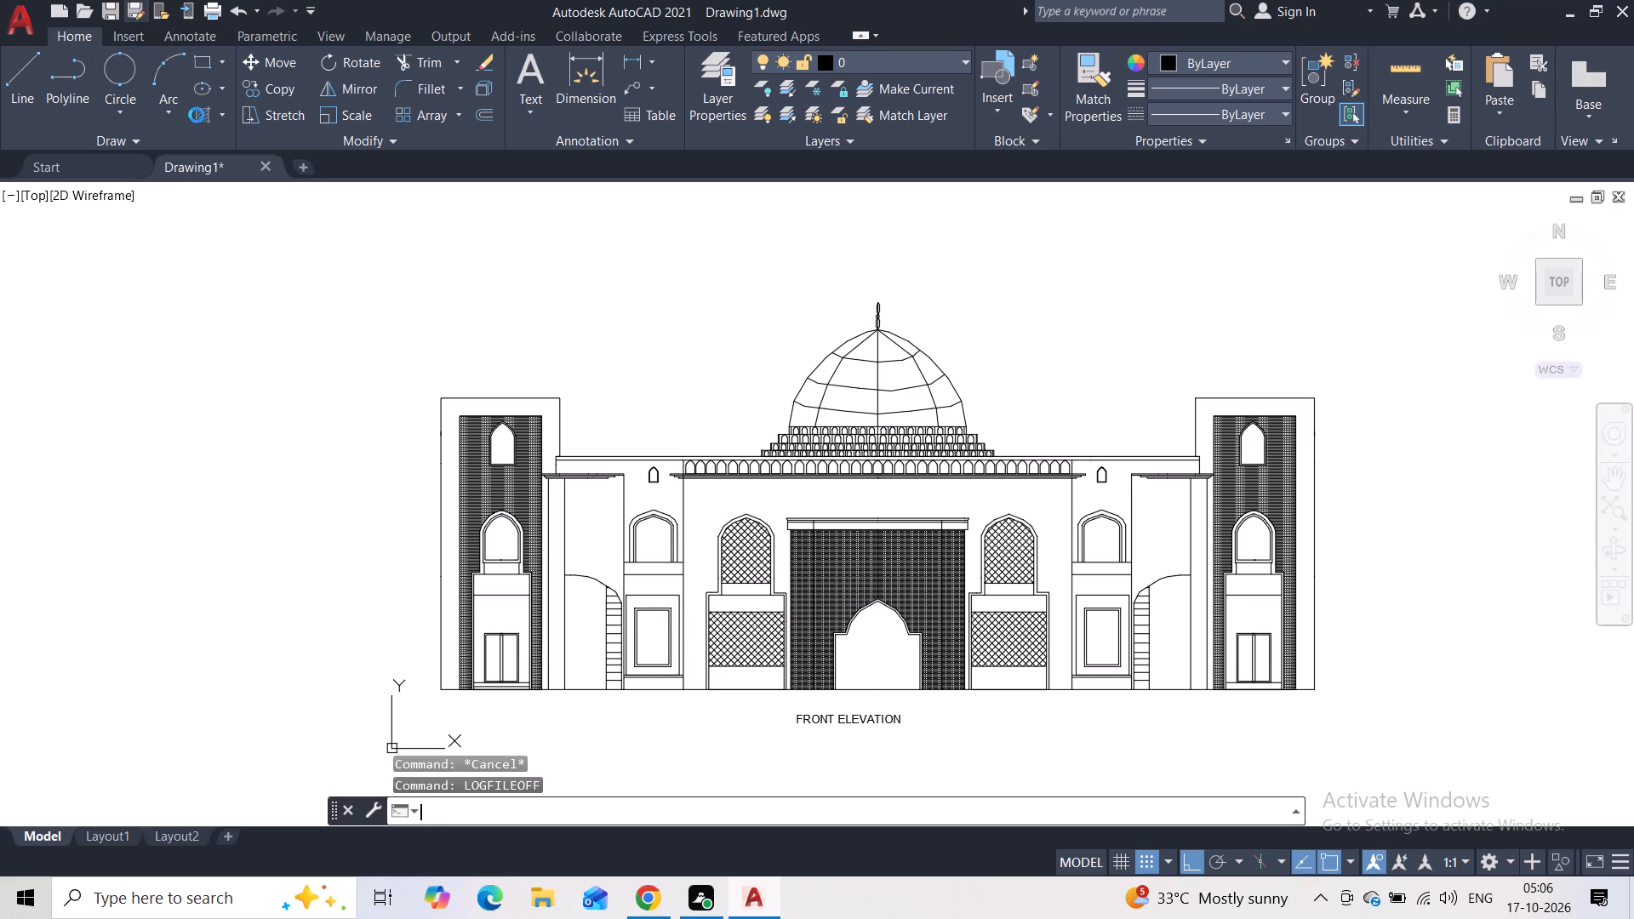
{"action": "left_click", "coordinate": [651, 356]}
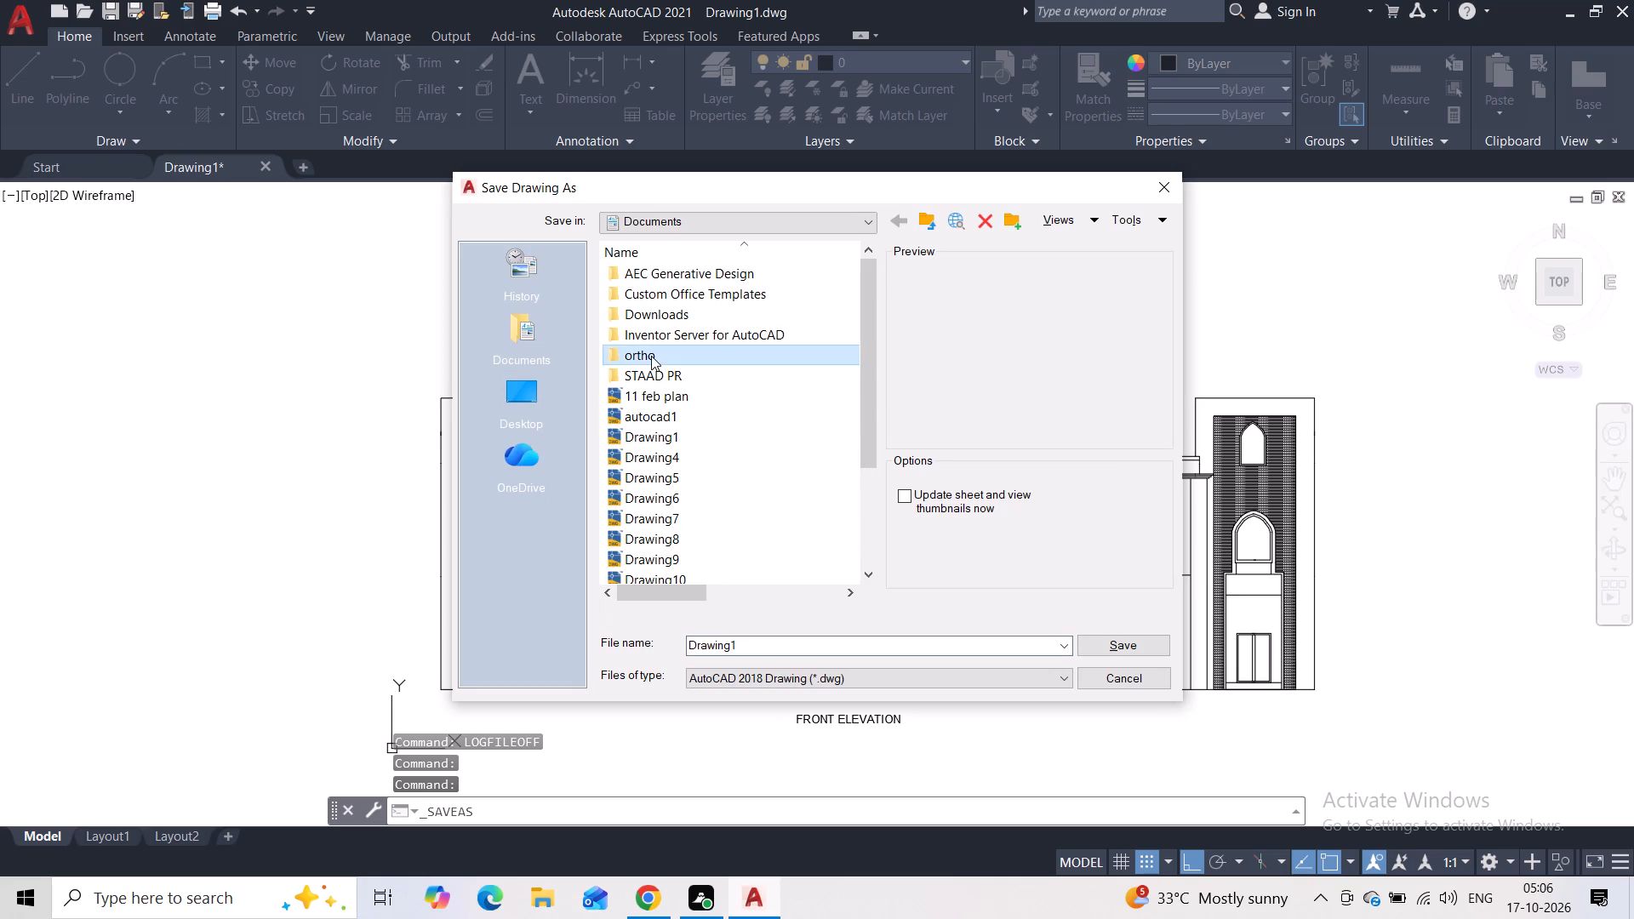
{"action": "left_click", "coordinate": [763, 645]}
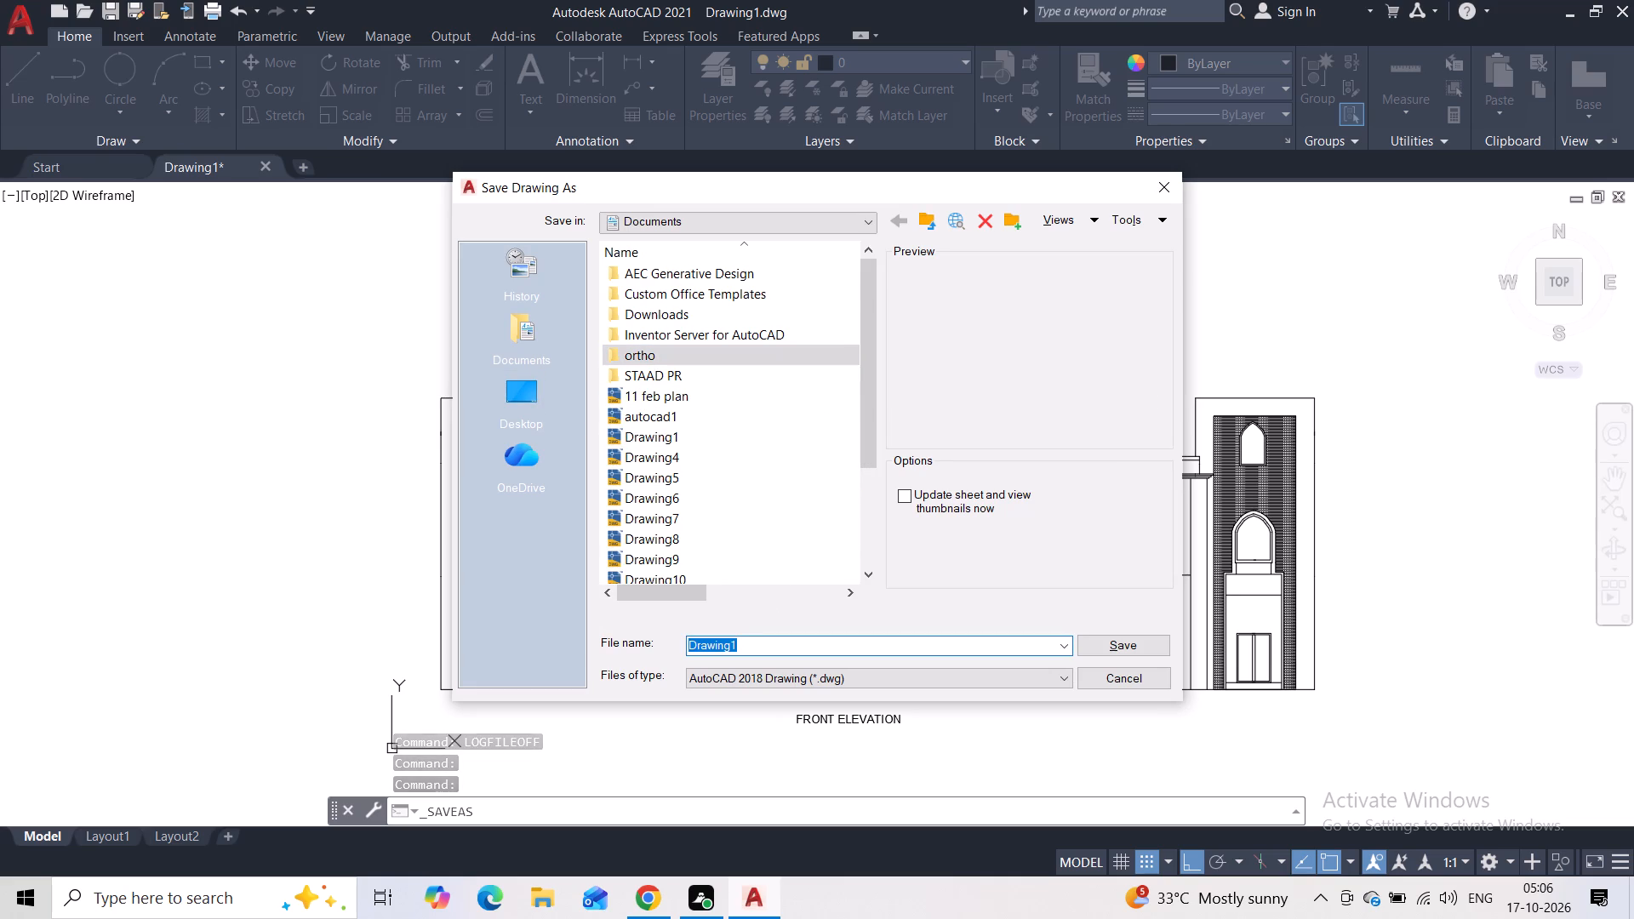
{"action": "double_click", "coordinate": [688, 356]}
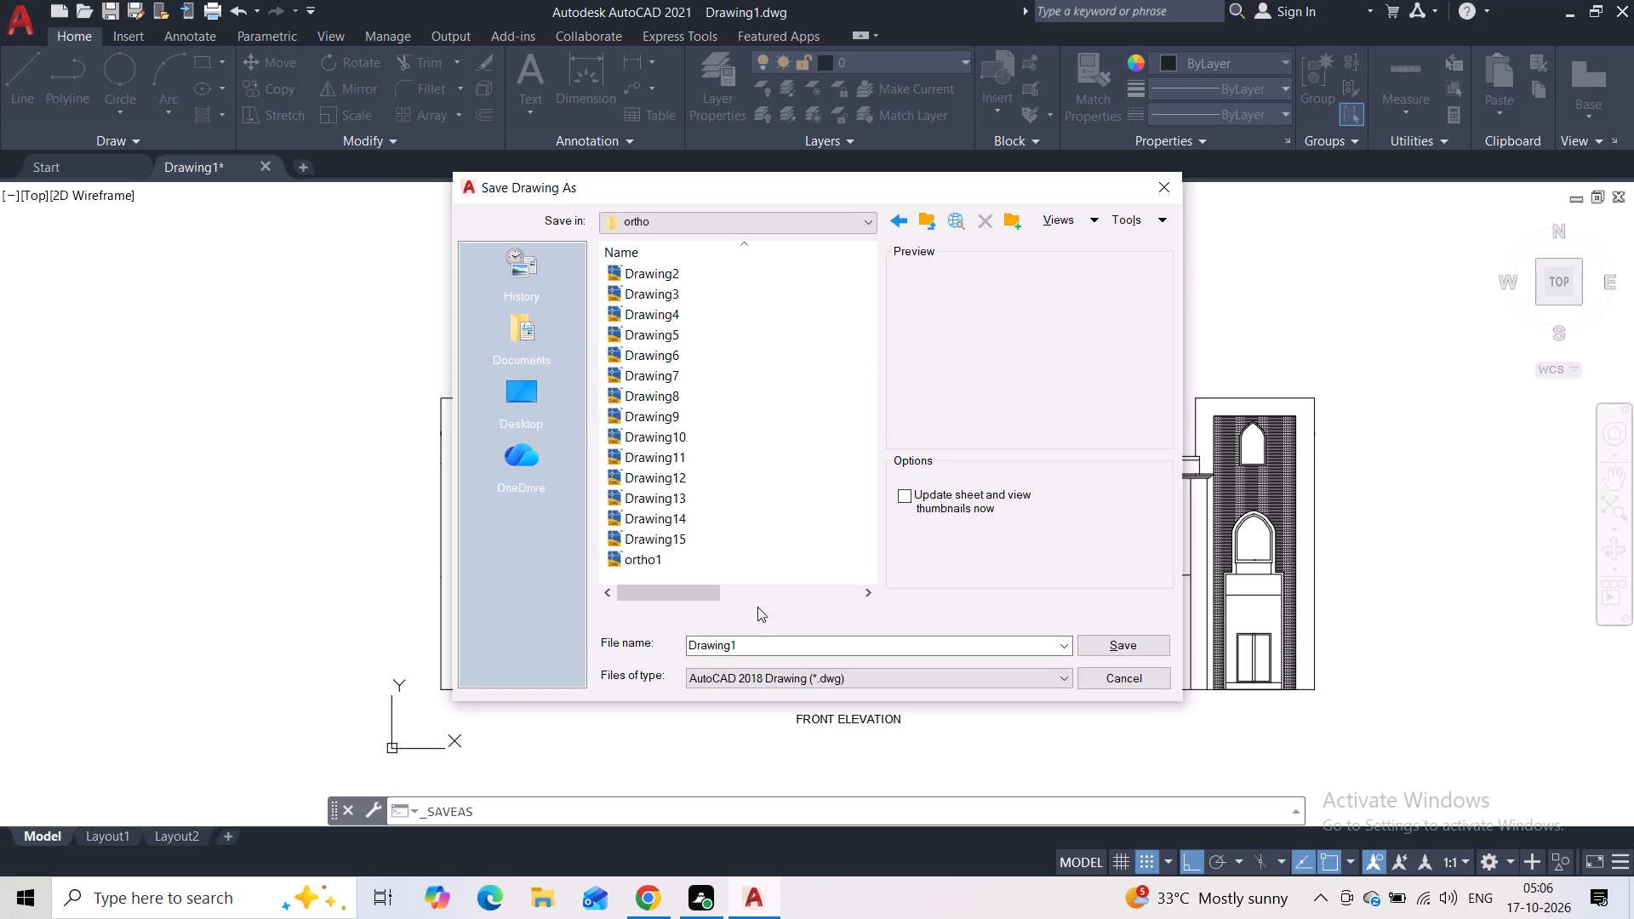
{"action": "left_click", "coordinate": [746, 642]}
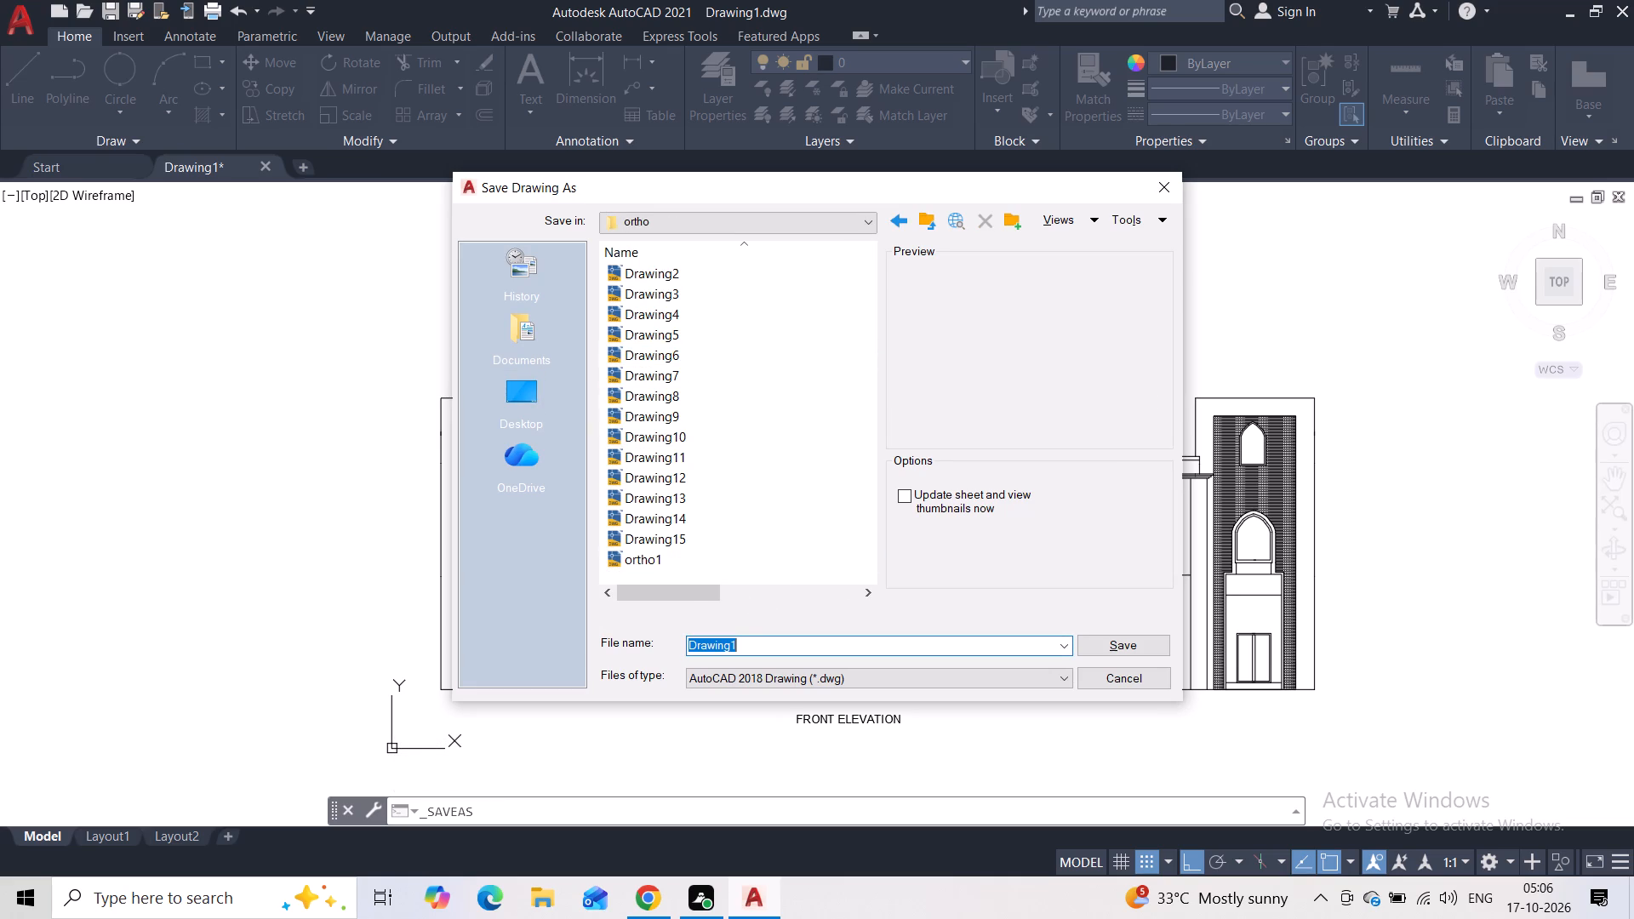
{"action": "left_click", "coordinate": [743, 643]}
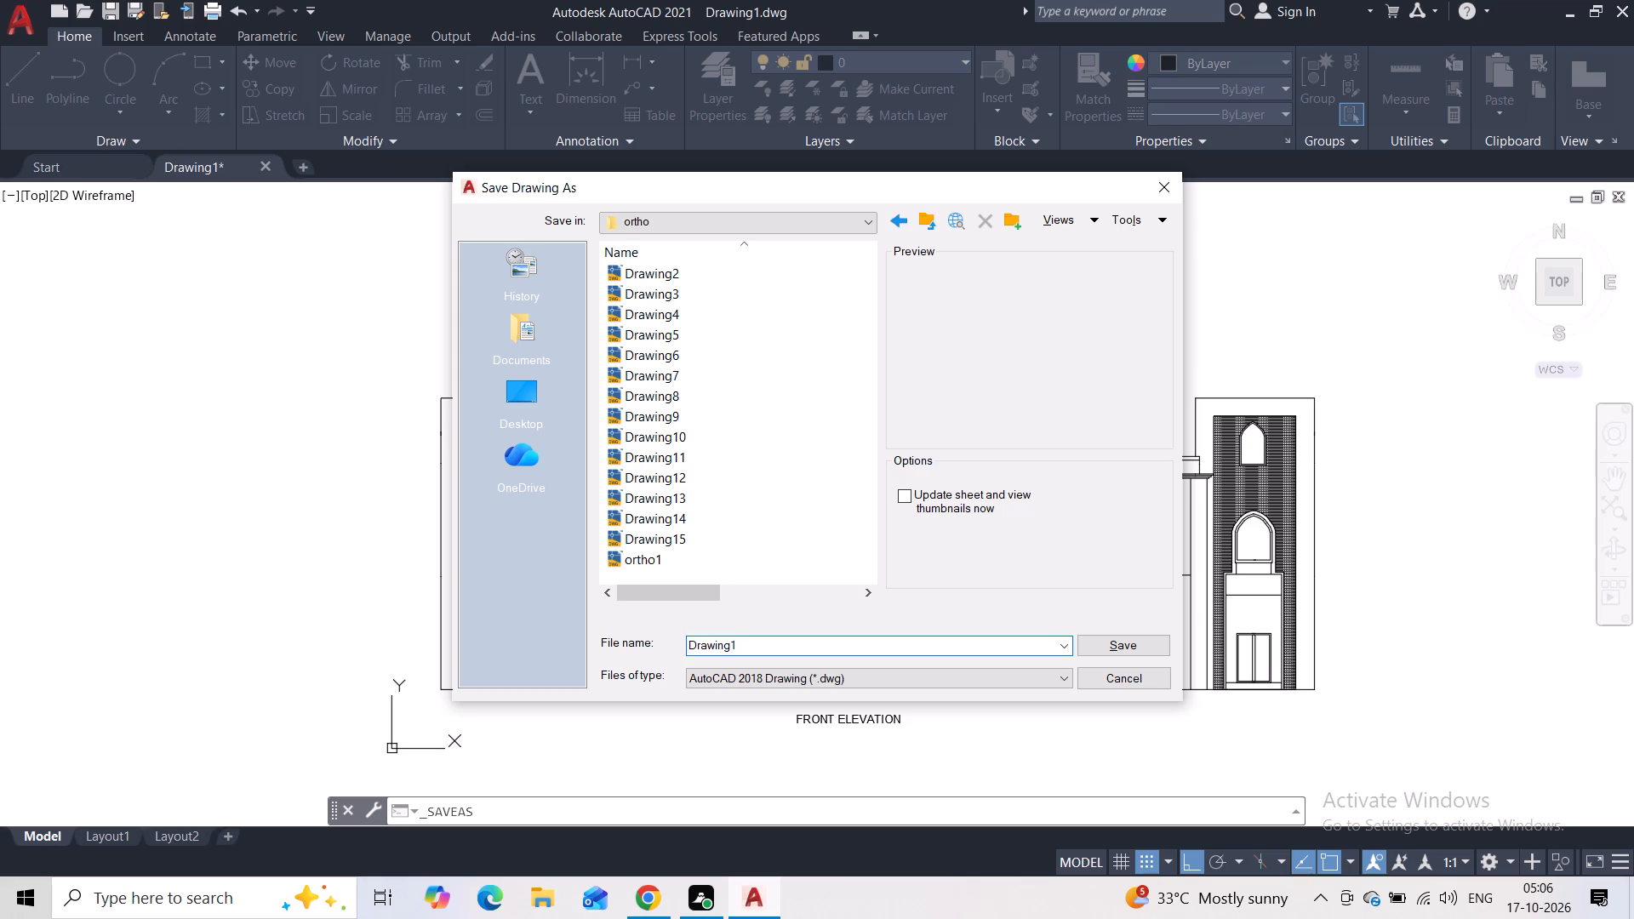
{"action": "key", "text": "6"}
{"action": "left_click", "coordinate": [1118, 630]}
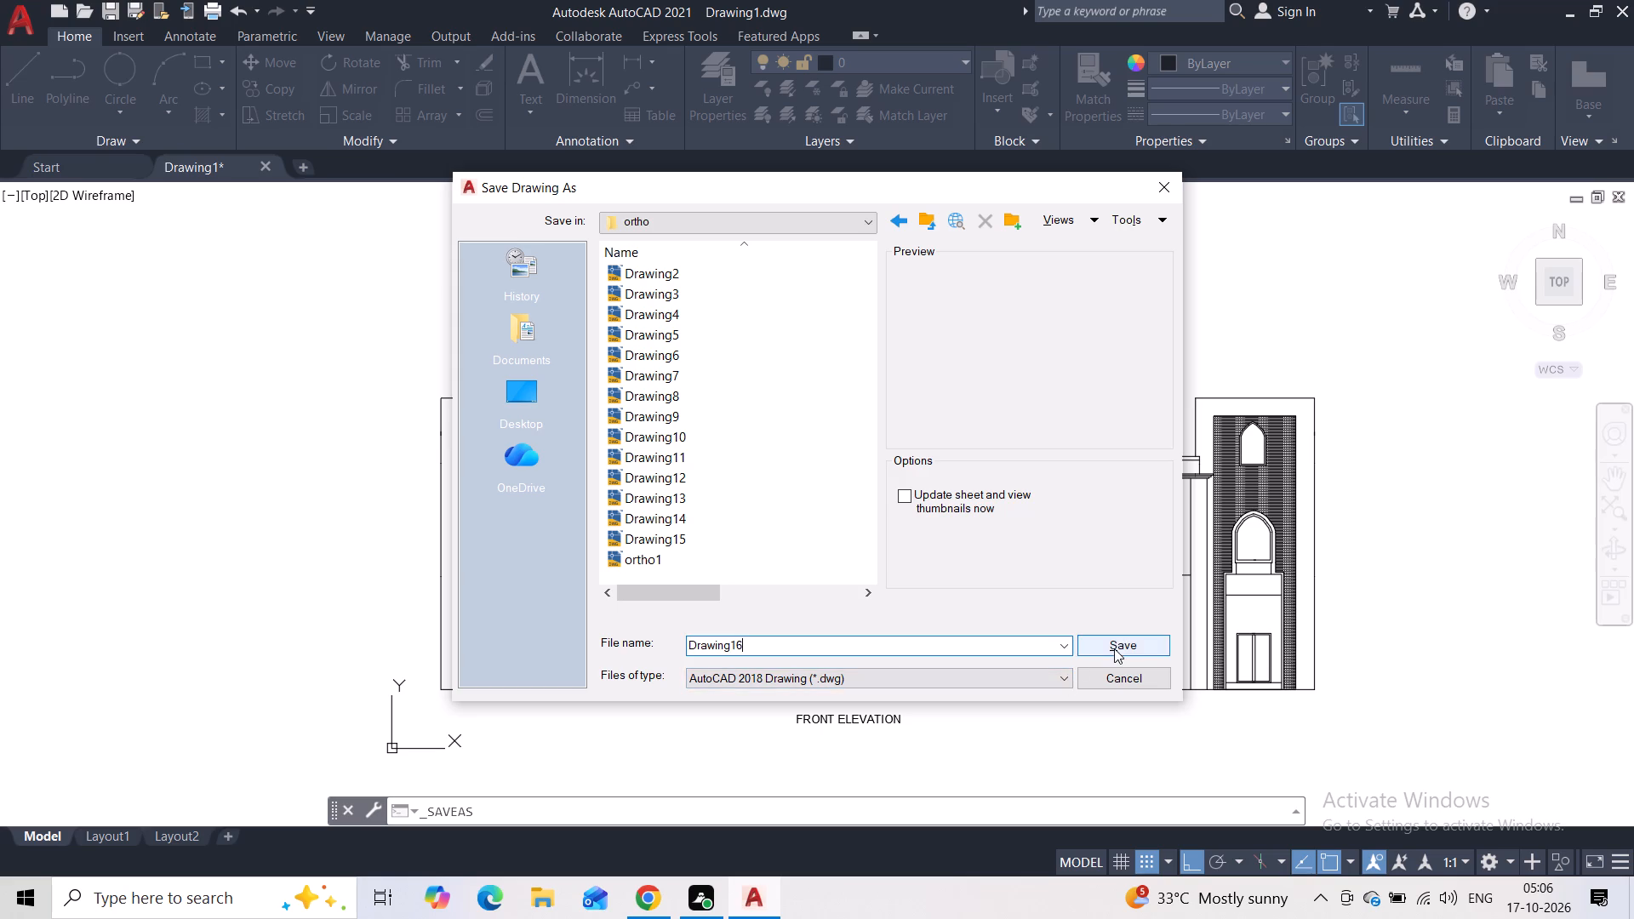
{"action": "left_click", "coordinate": [1114, 648]}
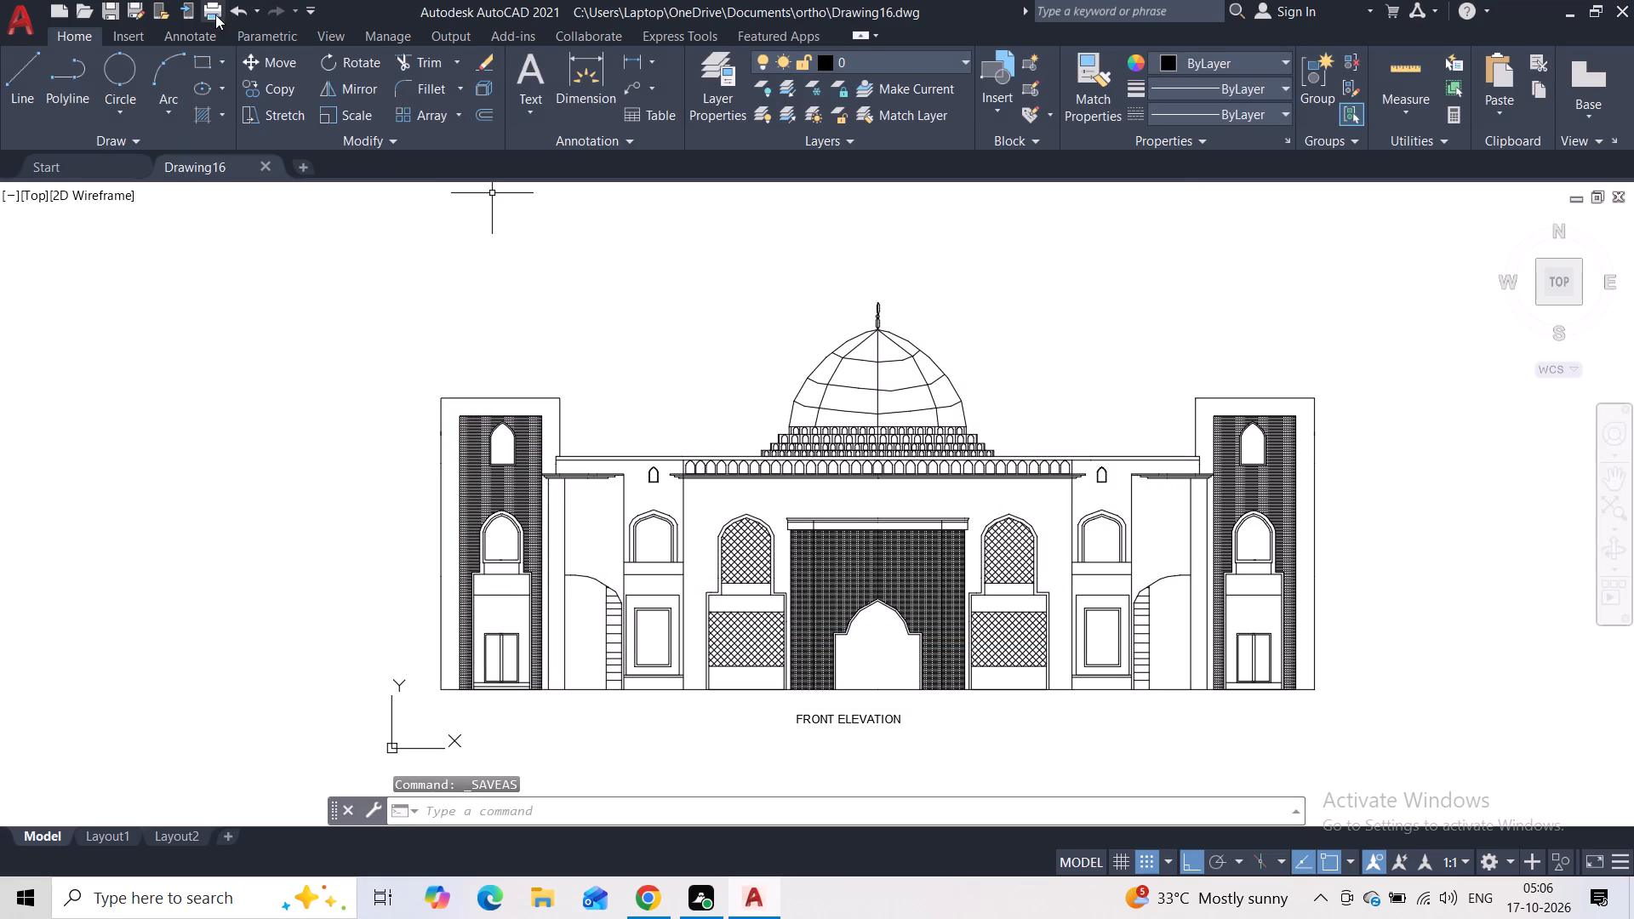
Set up a plot with the previous plot's settings and a window around the whole elevation and its title, and preview it.
{"action": "left_click", "coordinate": [213, 14]}
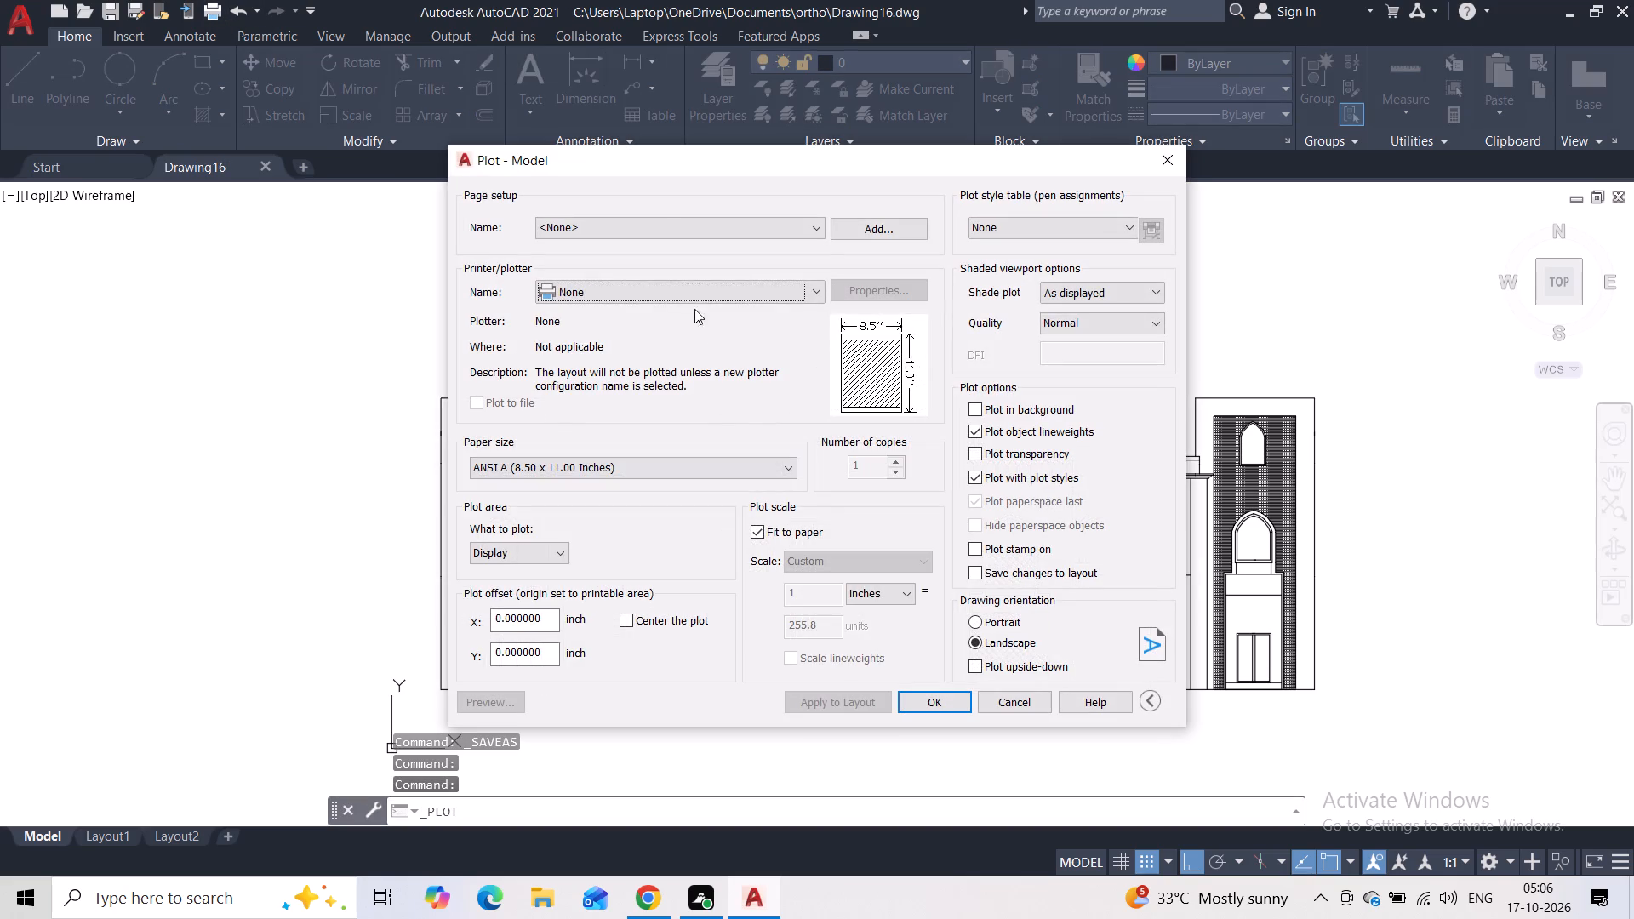
{"action": "left_click", "coordinate": [660, 221]}
{"action": "left_click", "coordinate": [649, 259]}
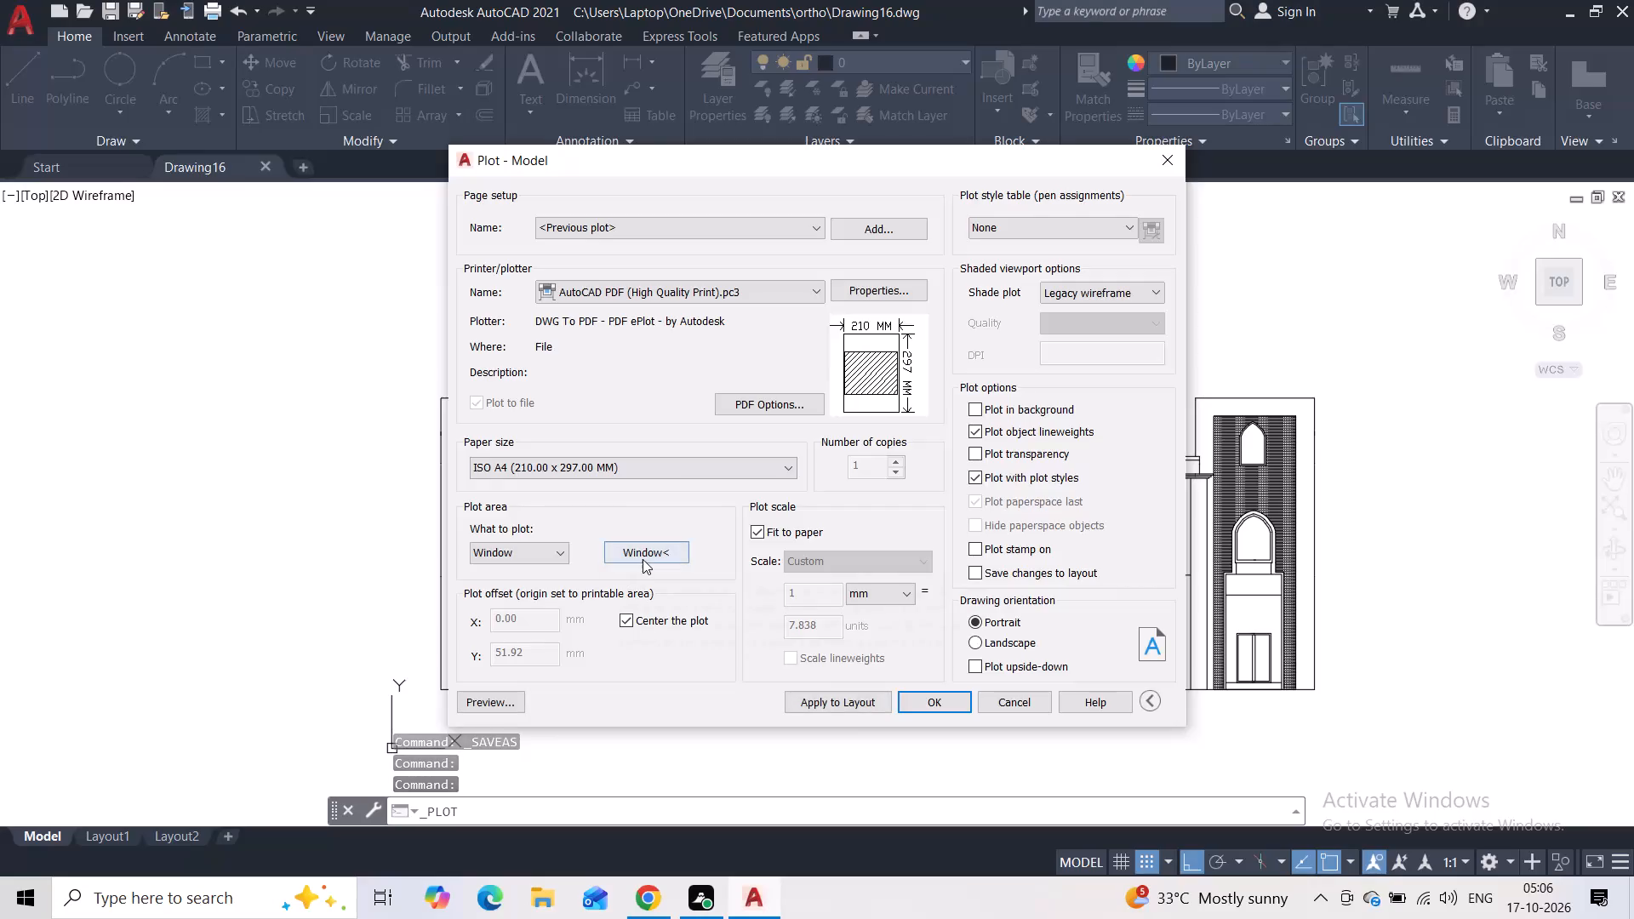
{"action": "left_click", "coordinate": [643, 559]}
{"action": "scroll", "coordinate": [1142, 355], "scroll_direction": "down", "scroll_amount": 3}
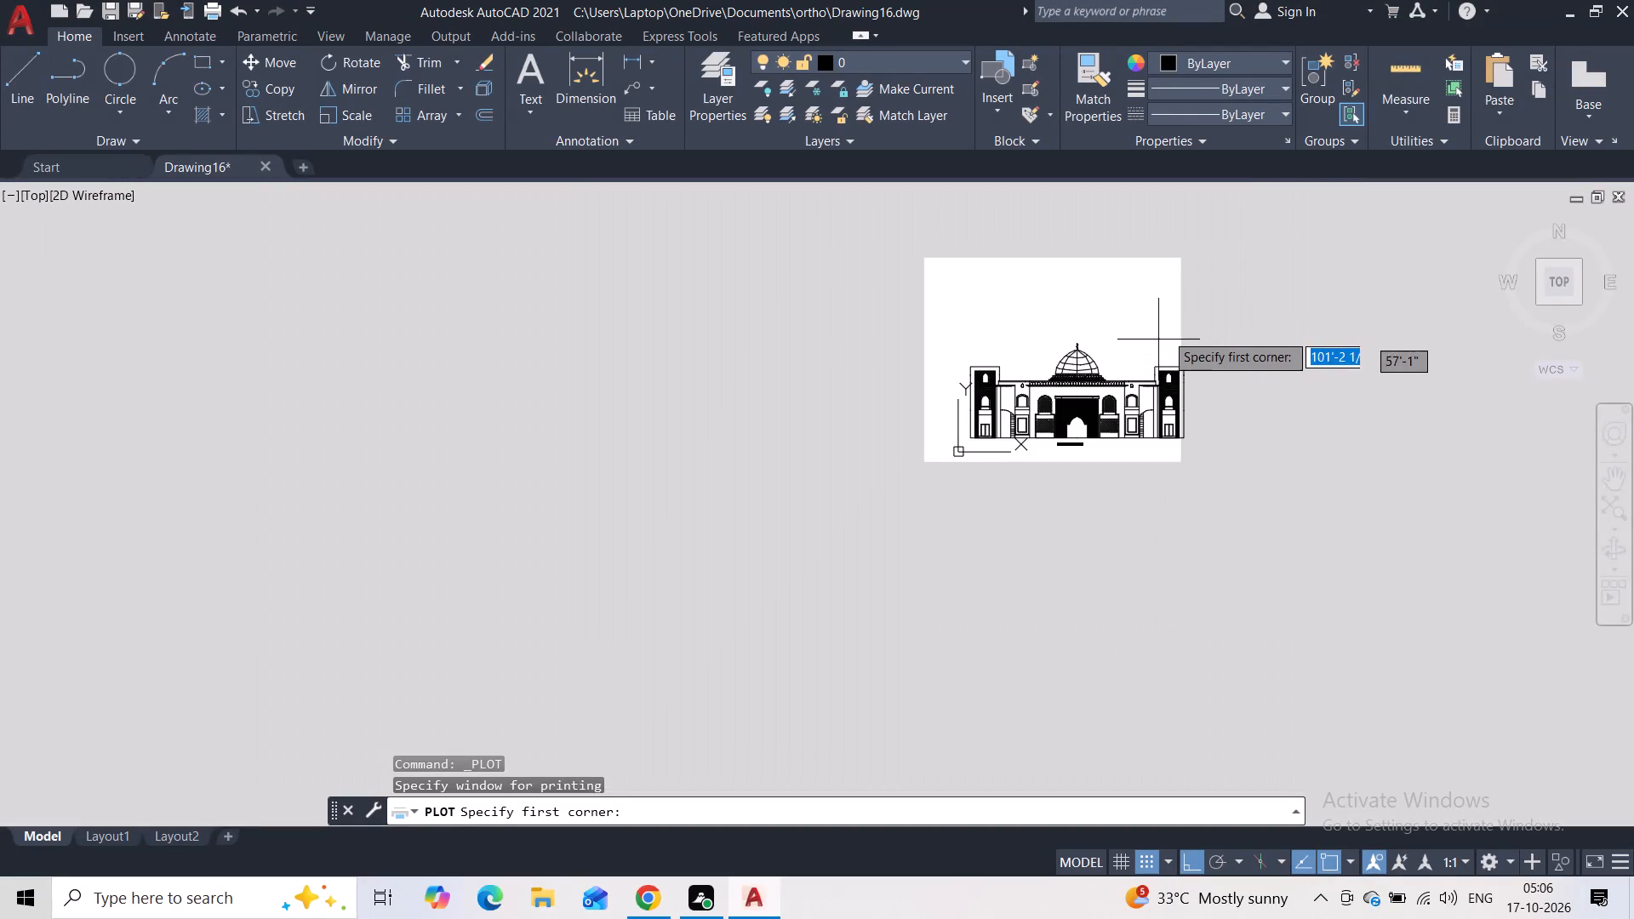
{"action": "left_click", "coordinate": [1198, 294]}
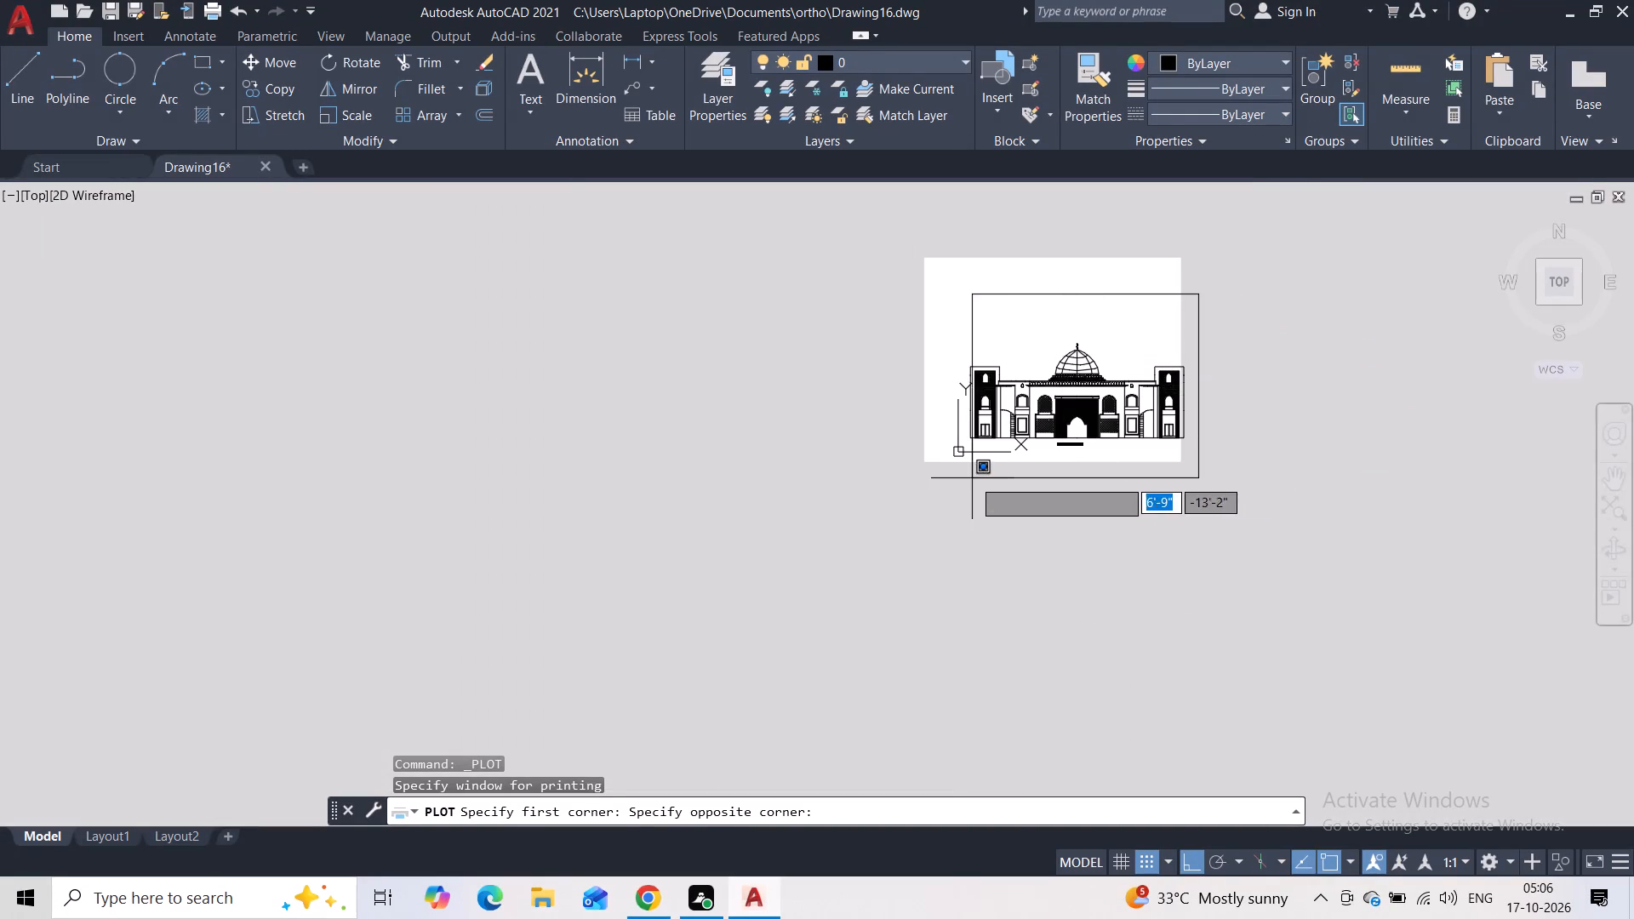
{"action": "left_click", "coordinate": [947, 465]}
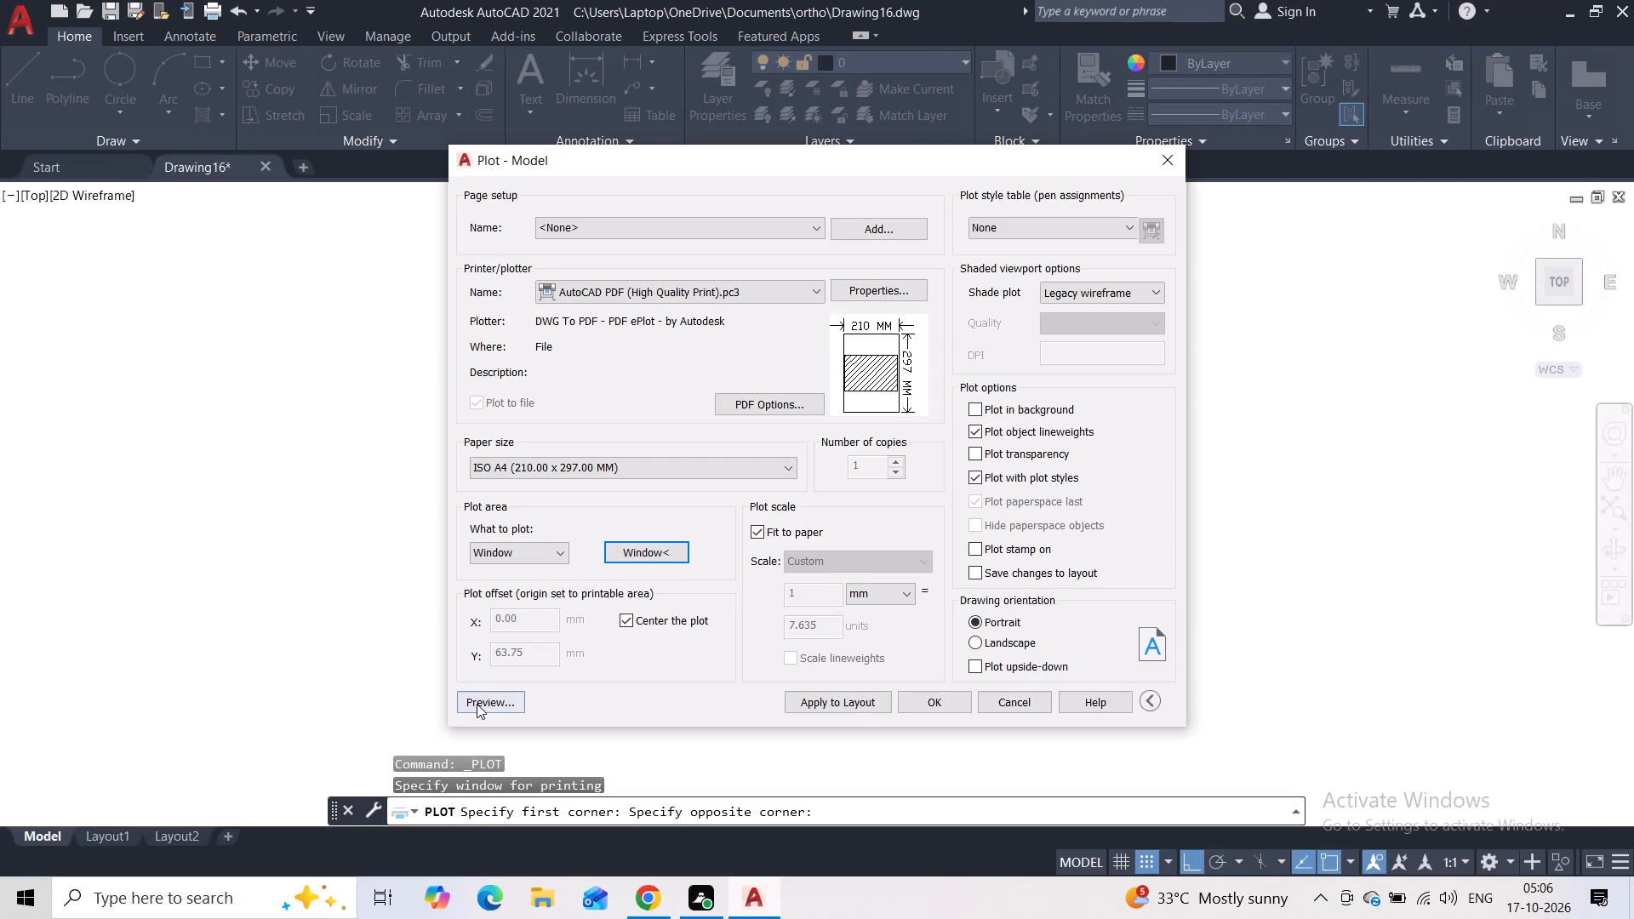
{"action": "left_click", "coordinate": [477, 704]}
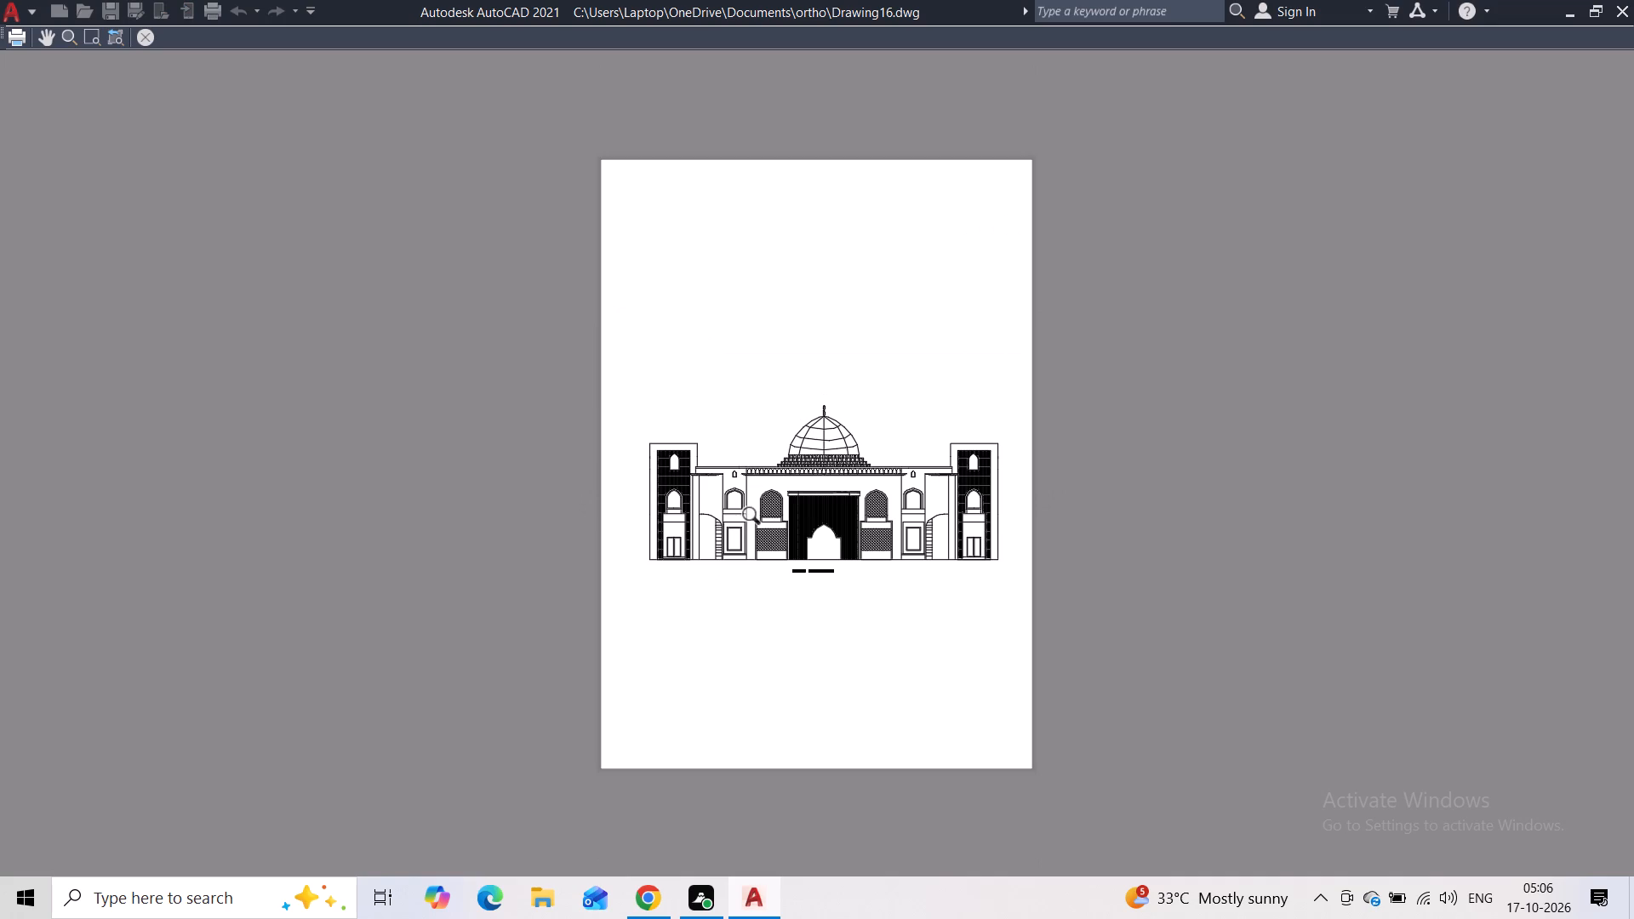
{"action": "left_click", "coordinate": [140, 34]}
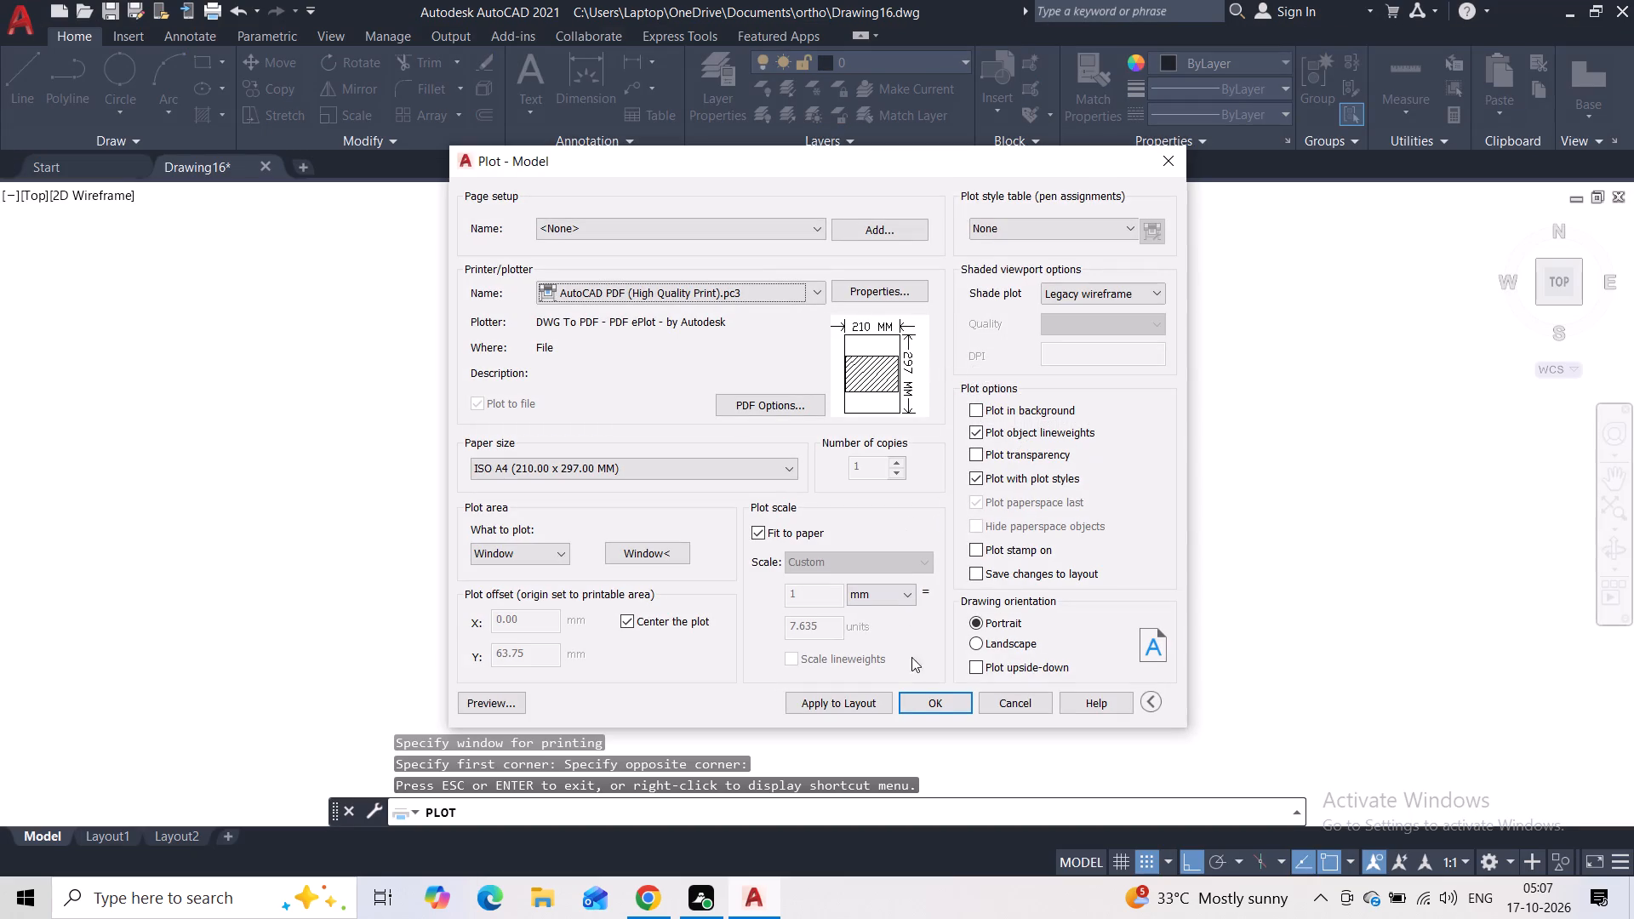
Plot the elevation to Drawing16-Model.pdf in Documents, look over the resulting page and close it.
{"action": "left_click", "coordinate": [929, 701]}
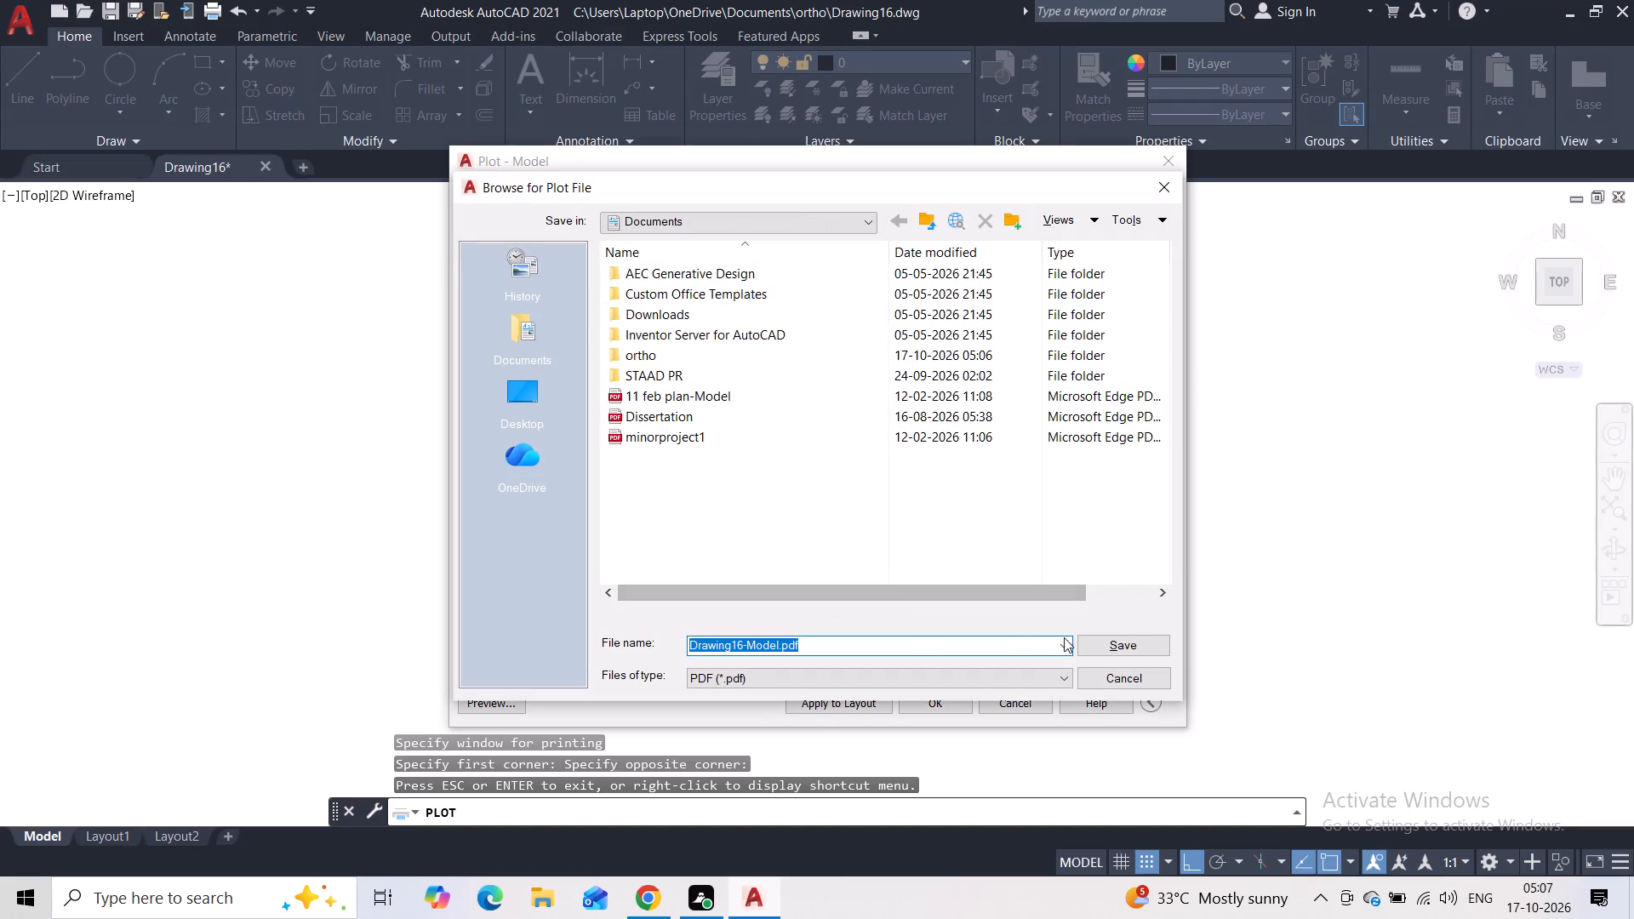
{"action": "left_click", "coordinate": [1109, 637]}
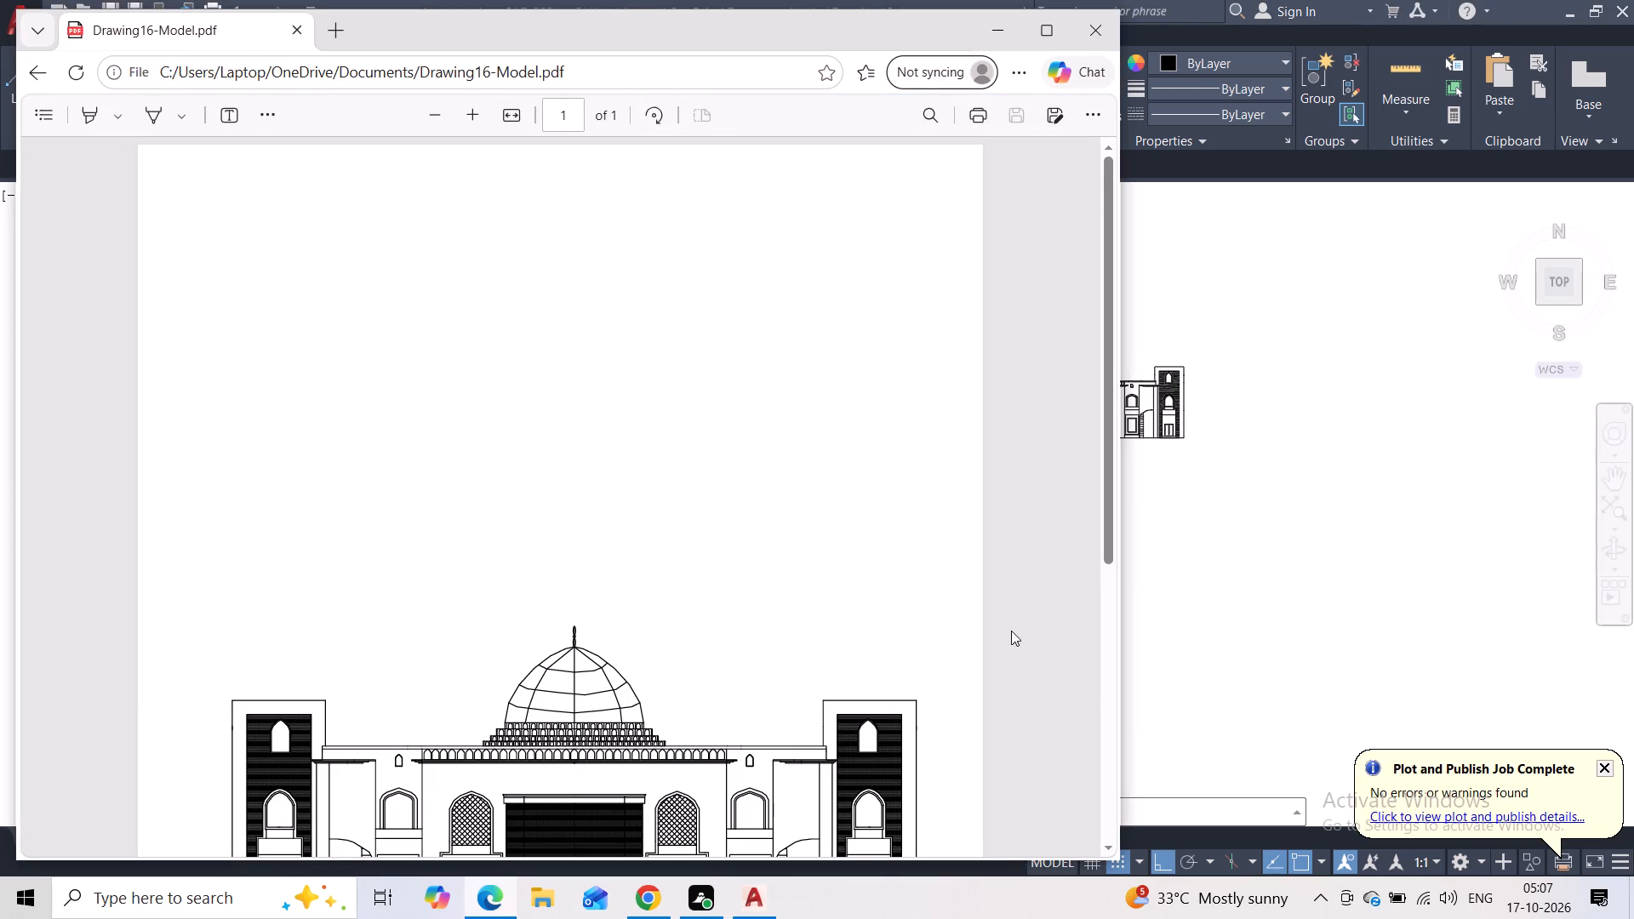
{"action": "scroll", "coordinate": [904, 614], "scroll_direction": "down", "scroll_amount": 3}
{"action": "scroll", "coordinate": [907, 618], "scroll_direction": "up", "scroll_amount": 1}
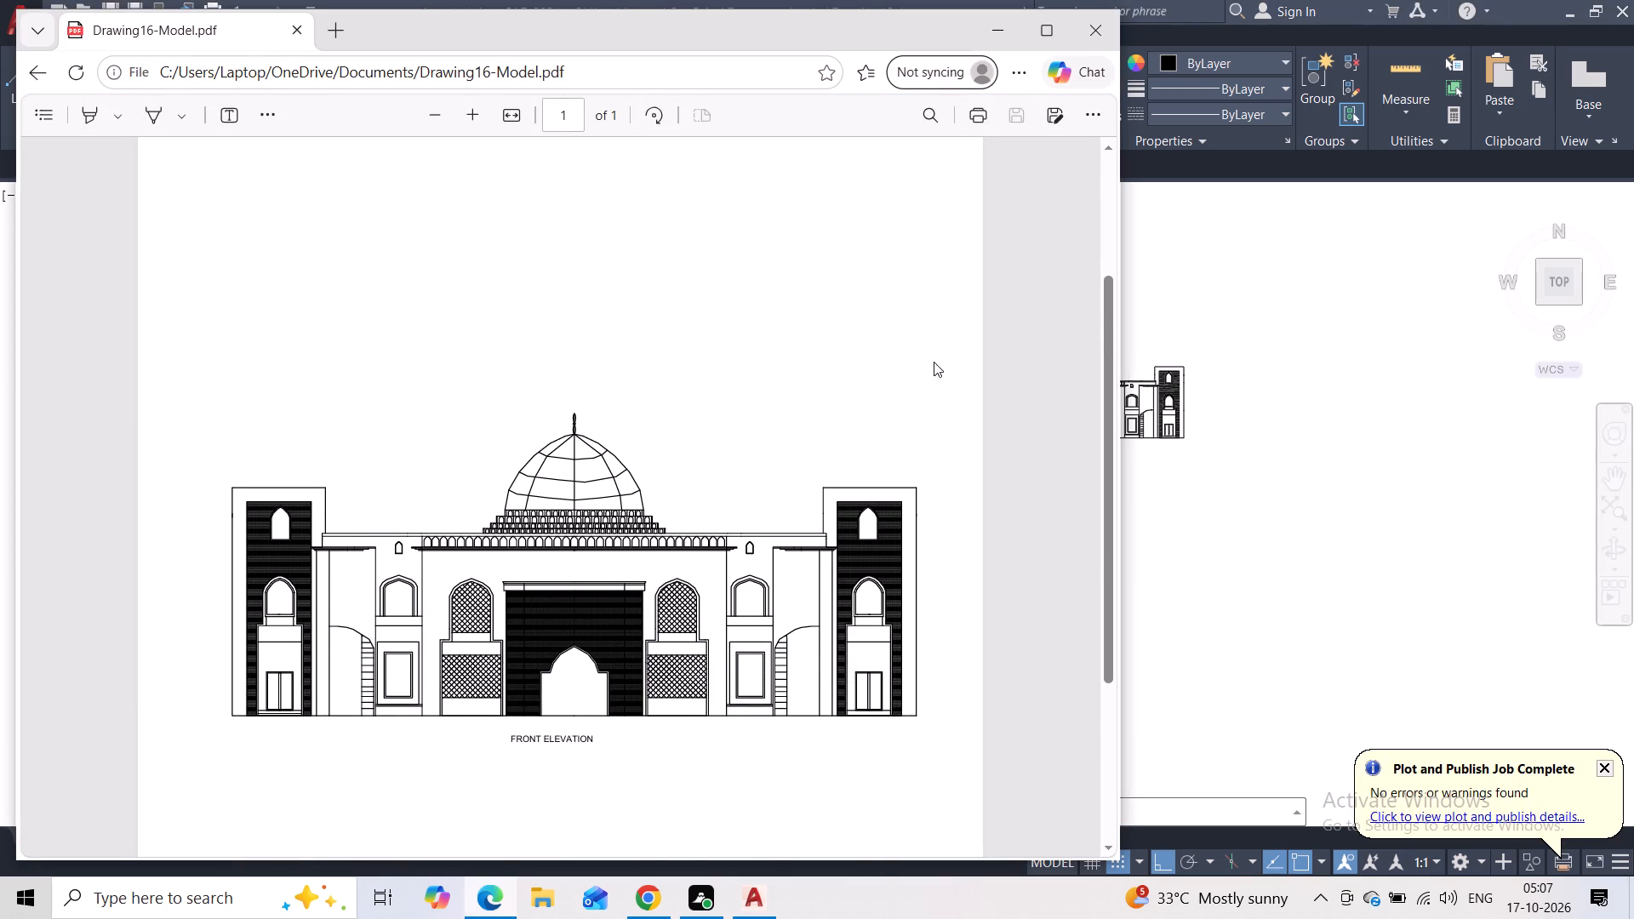
{"action": "left_click", "coordinate": [1082, 37]}
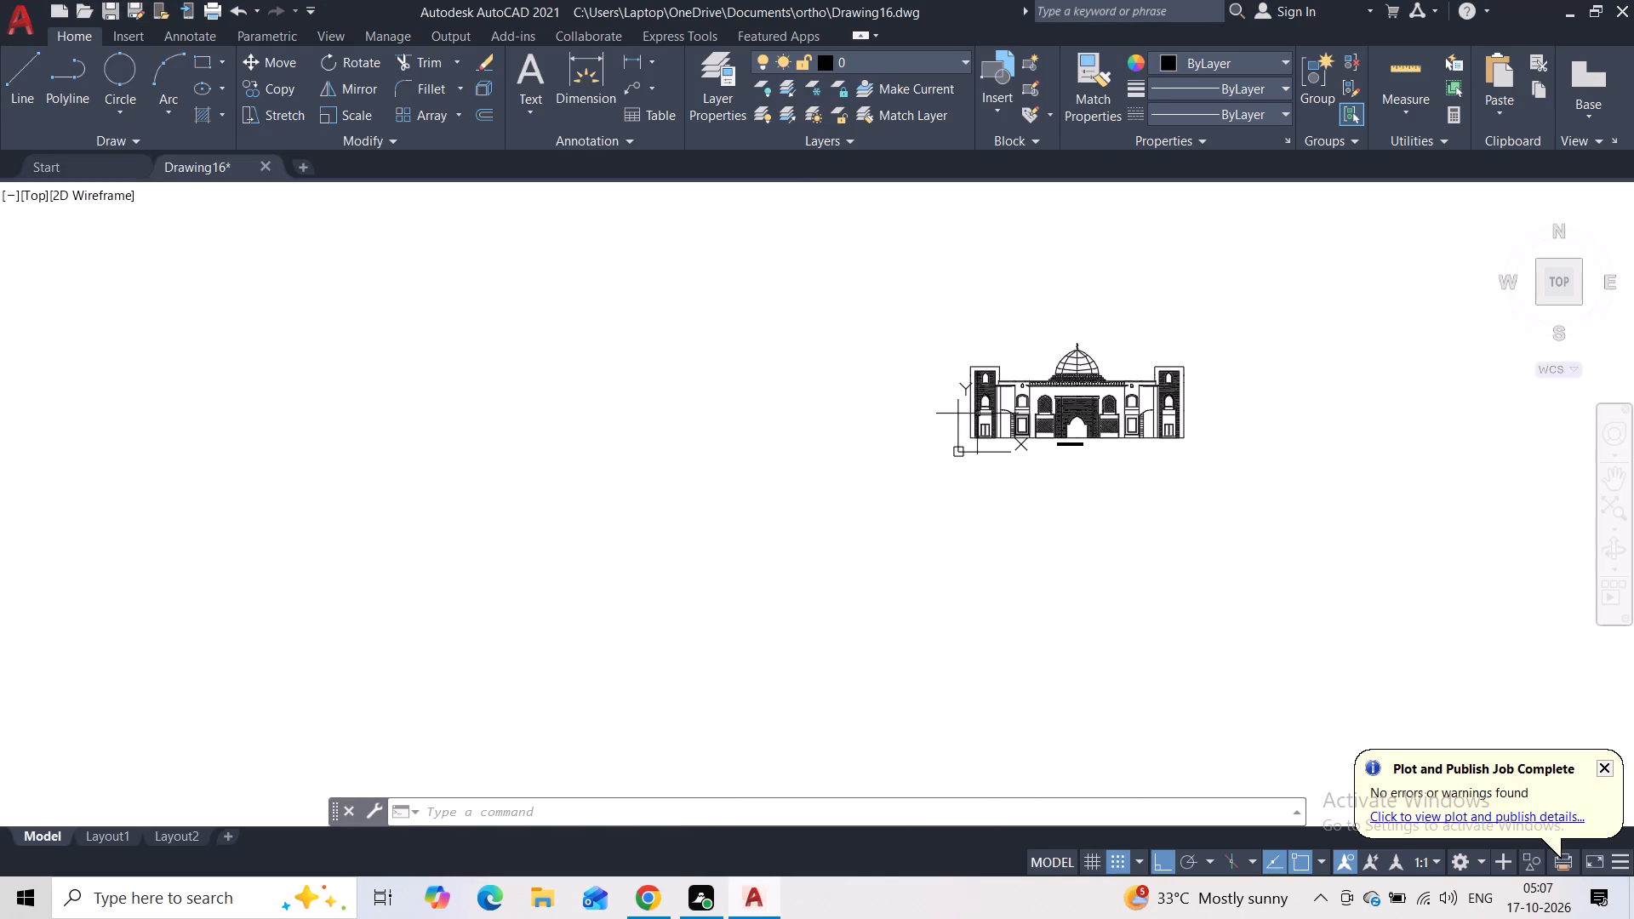
Set up another plot with the previous plot's settings, redefine the window around the elevation slightly tighter, and preview it.
{"action": "left_click", "coordinate": [209, 13]}
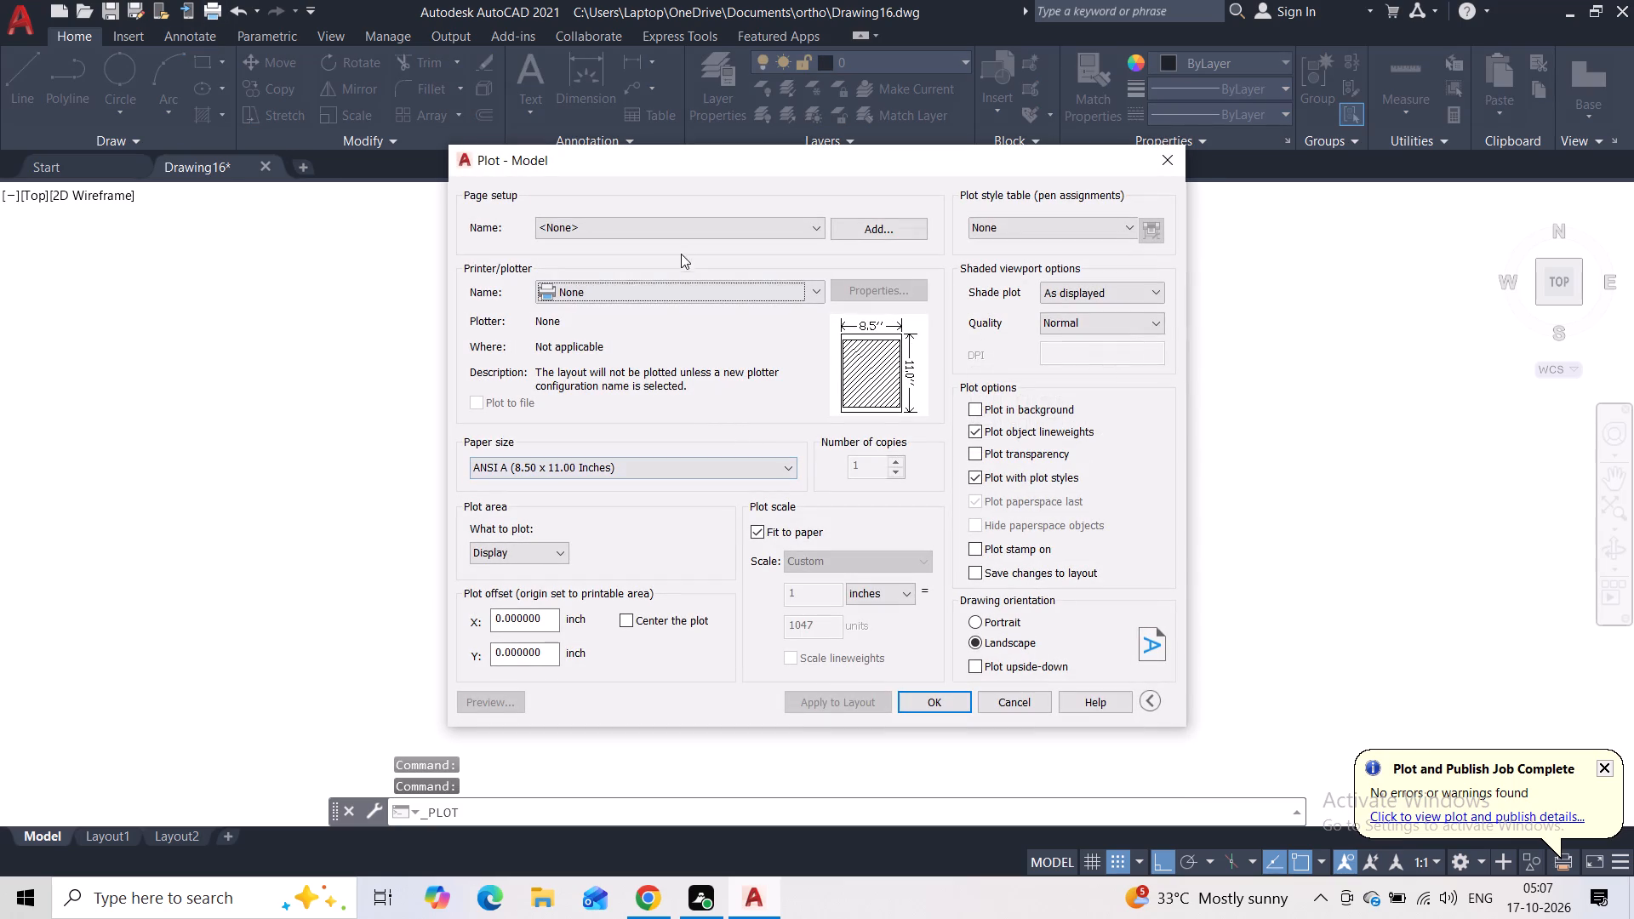
{"action": "left_click", "coordinate": [680, 232]}
{"action": "left_click", "coordinate": [666, 254]}
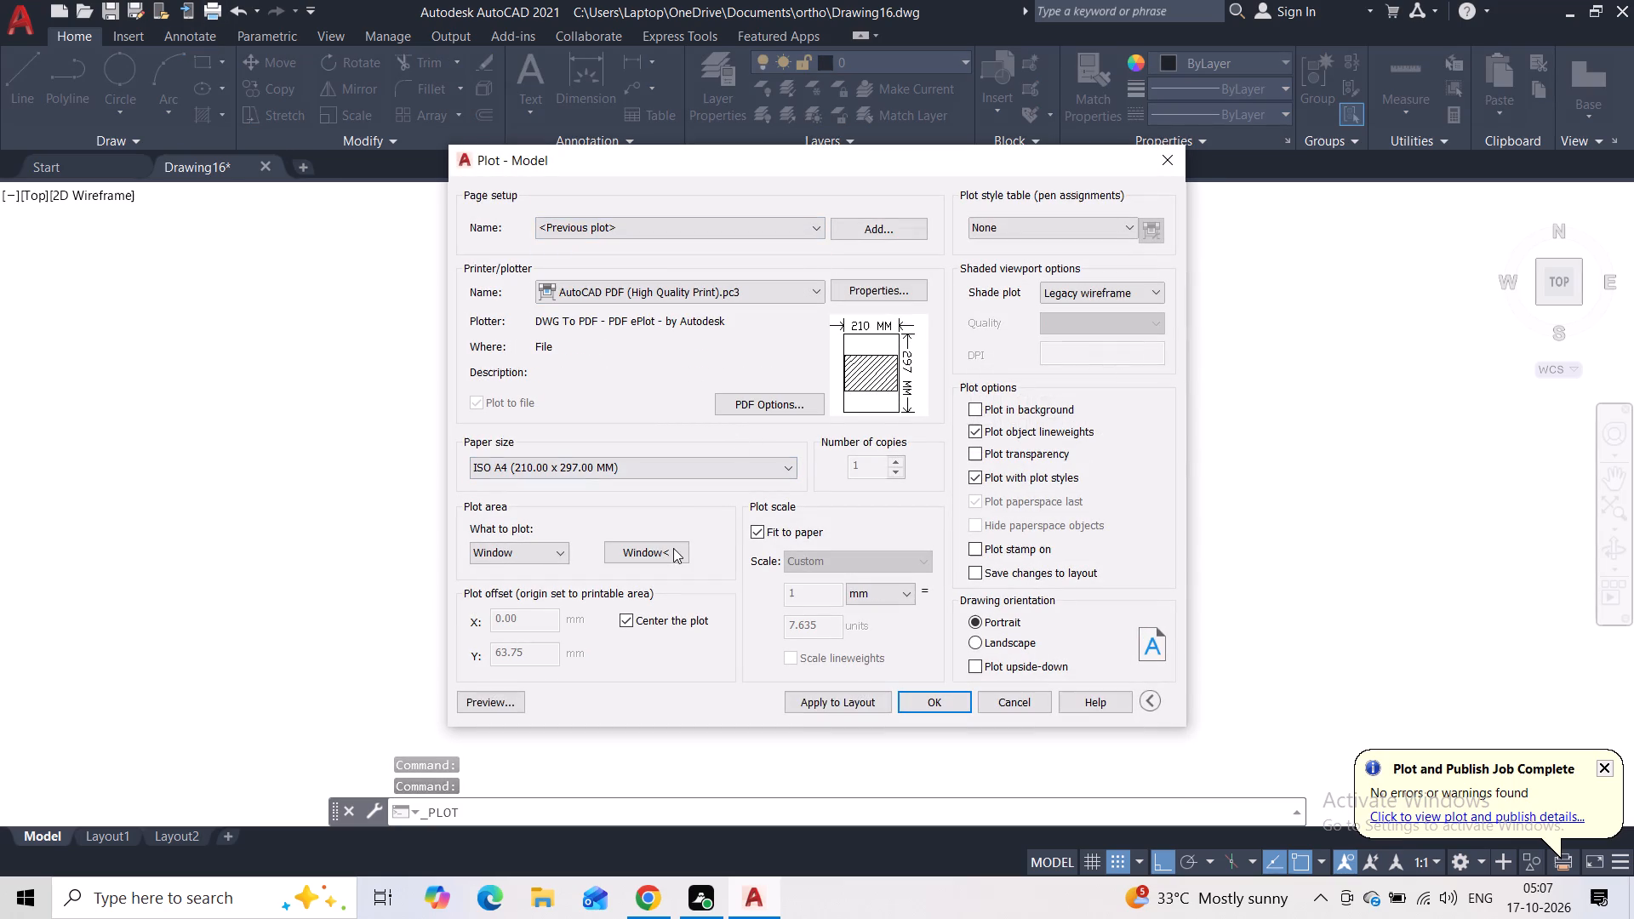
{"action": "left_click", "coordinate": [672, 549]}
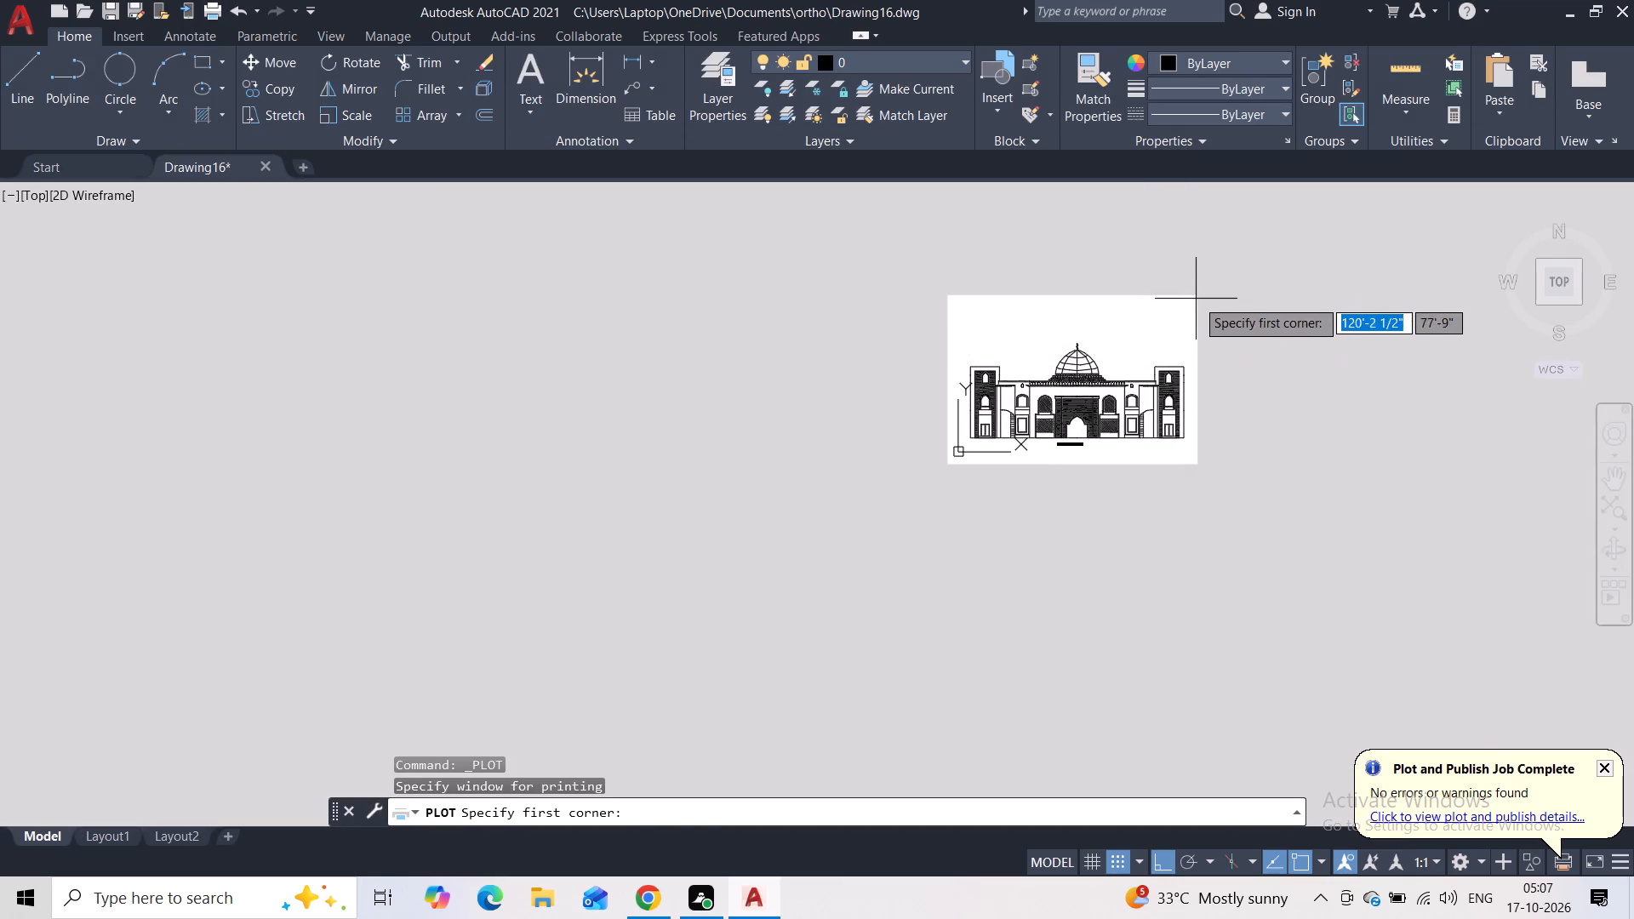
{"action": "left_click", "coordinate": [1196, 299]}
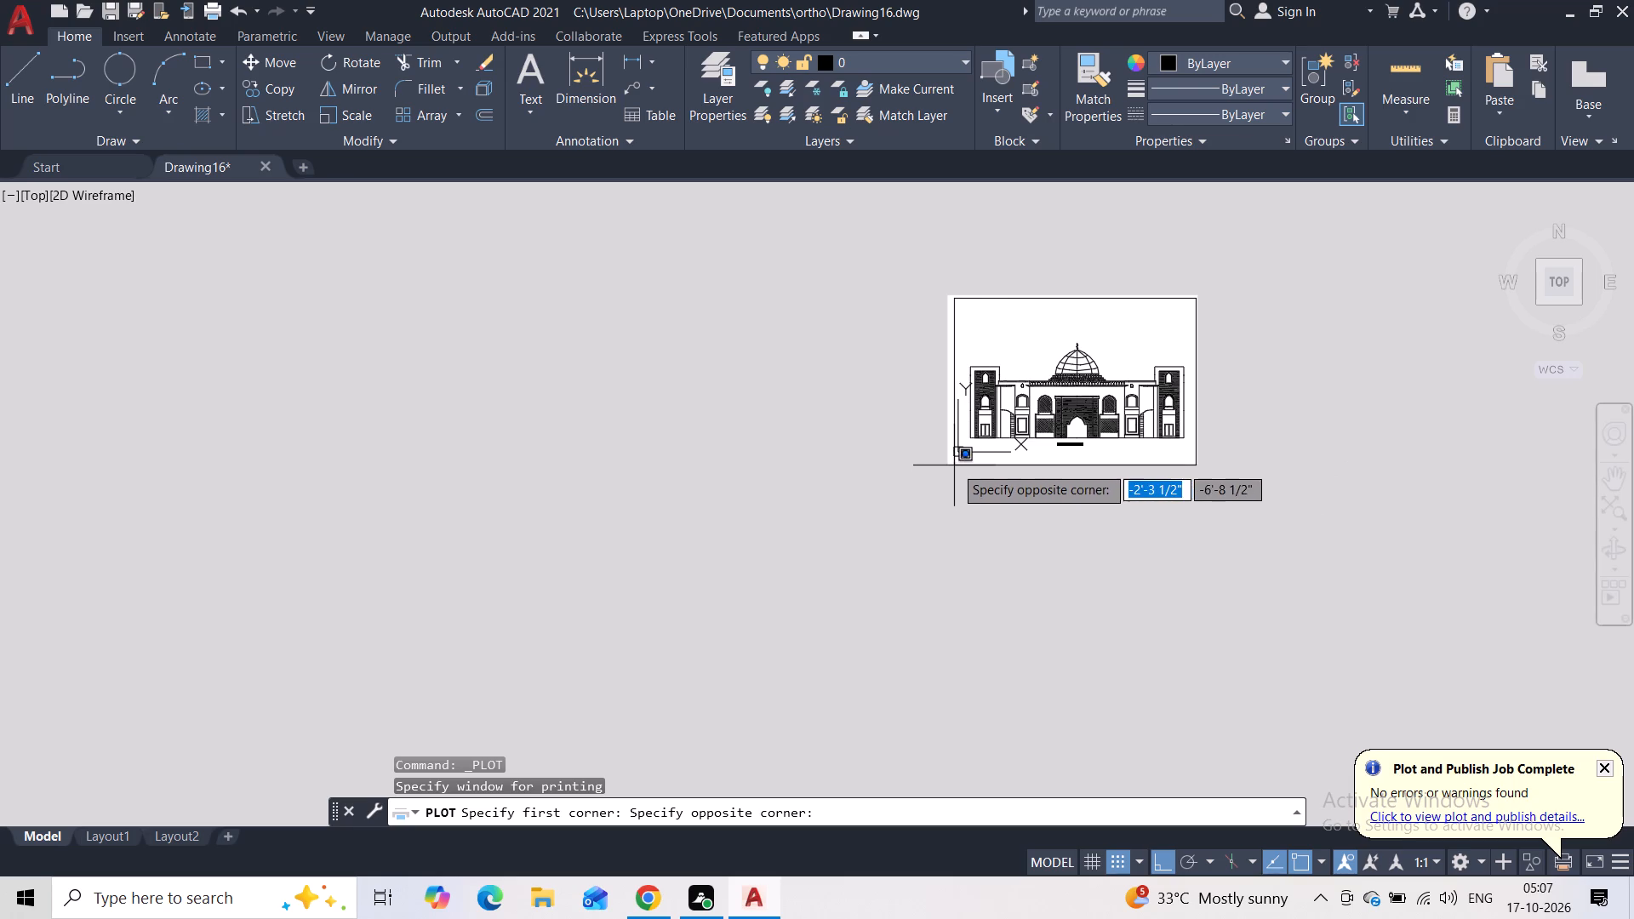
{"action": "left_click", "coordinate": [954, 465]}
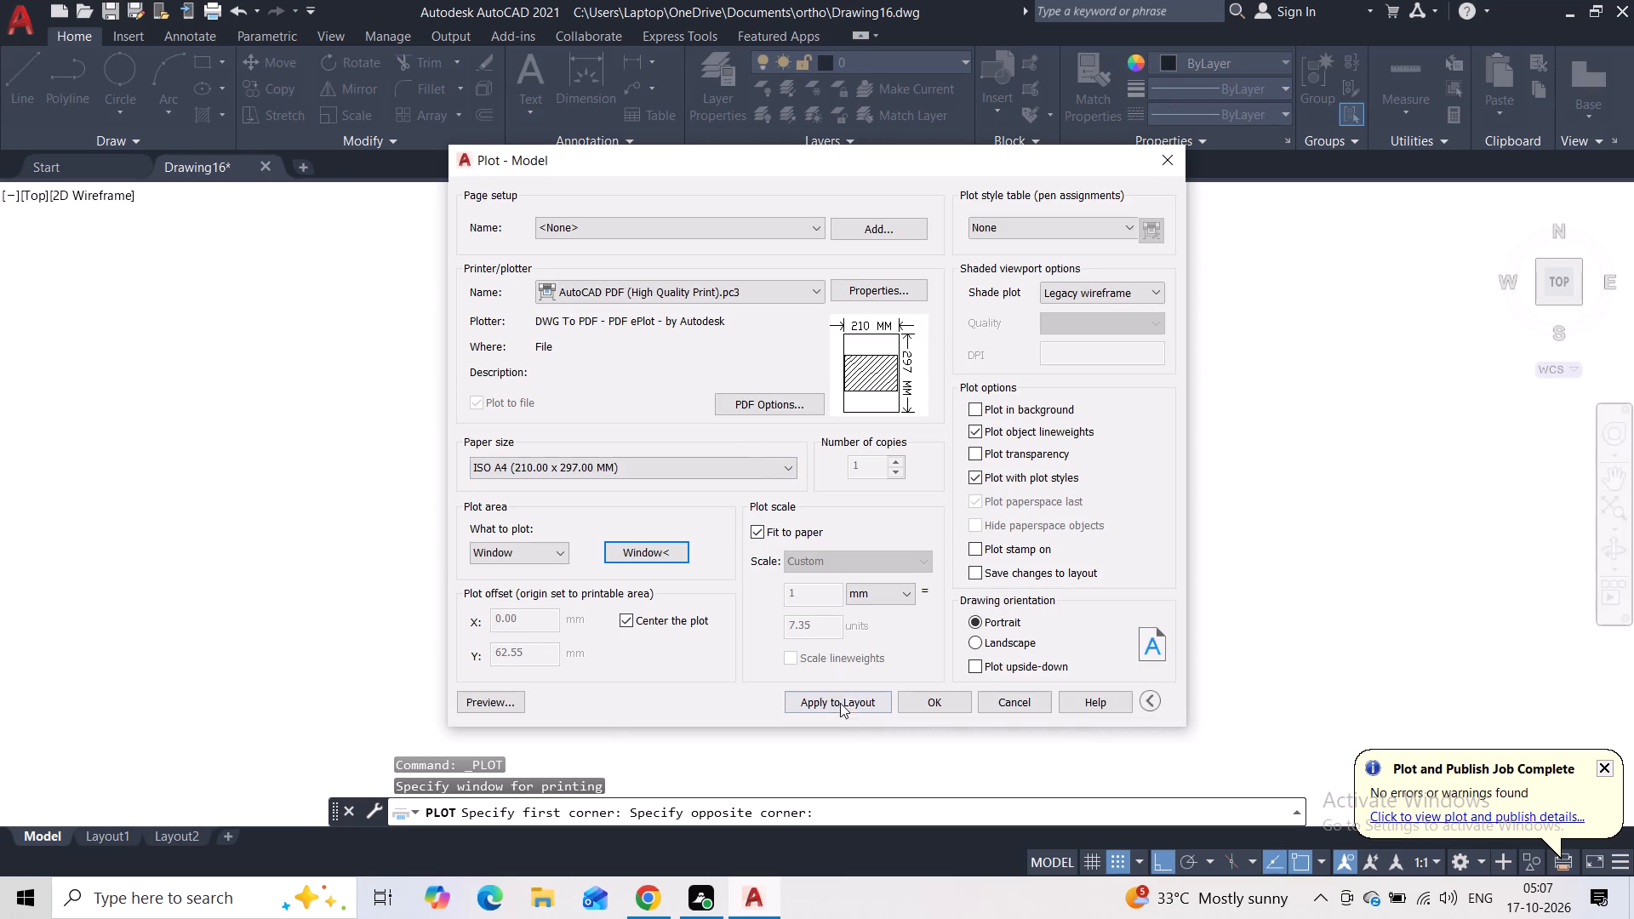
{"action": "left_click", "coordinate": [501, 699]}
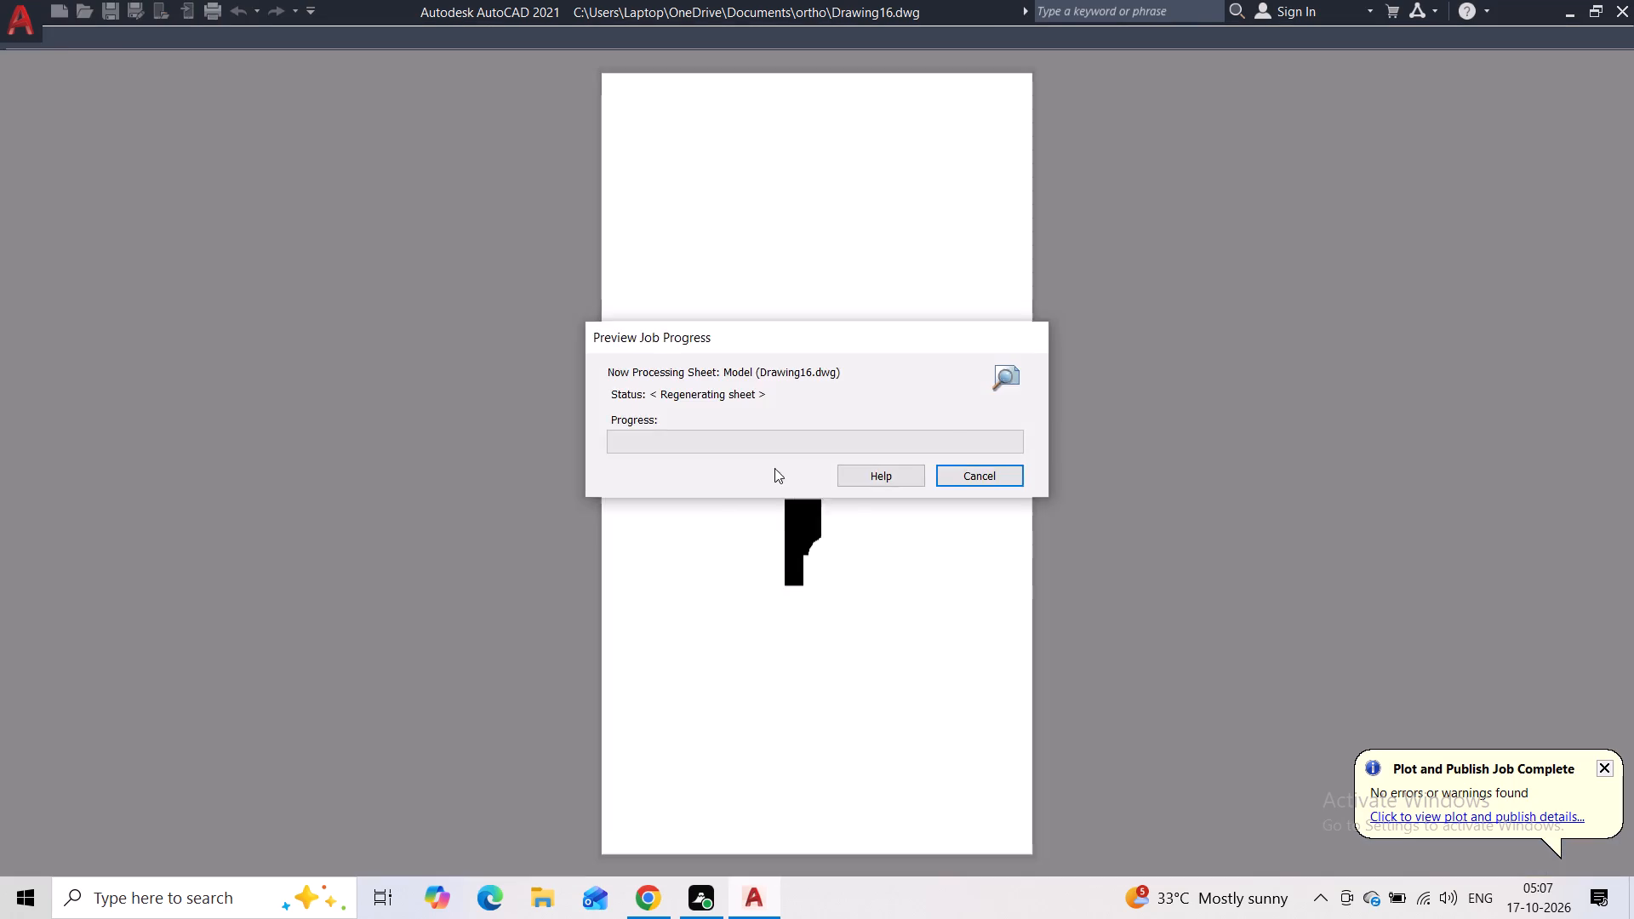
{"action": "left_click", "coordinate": [142, 37]}
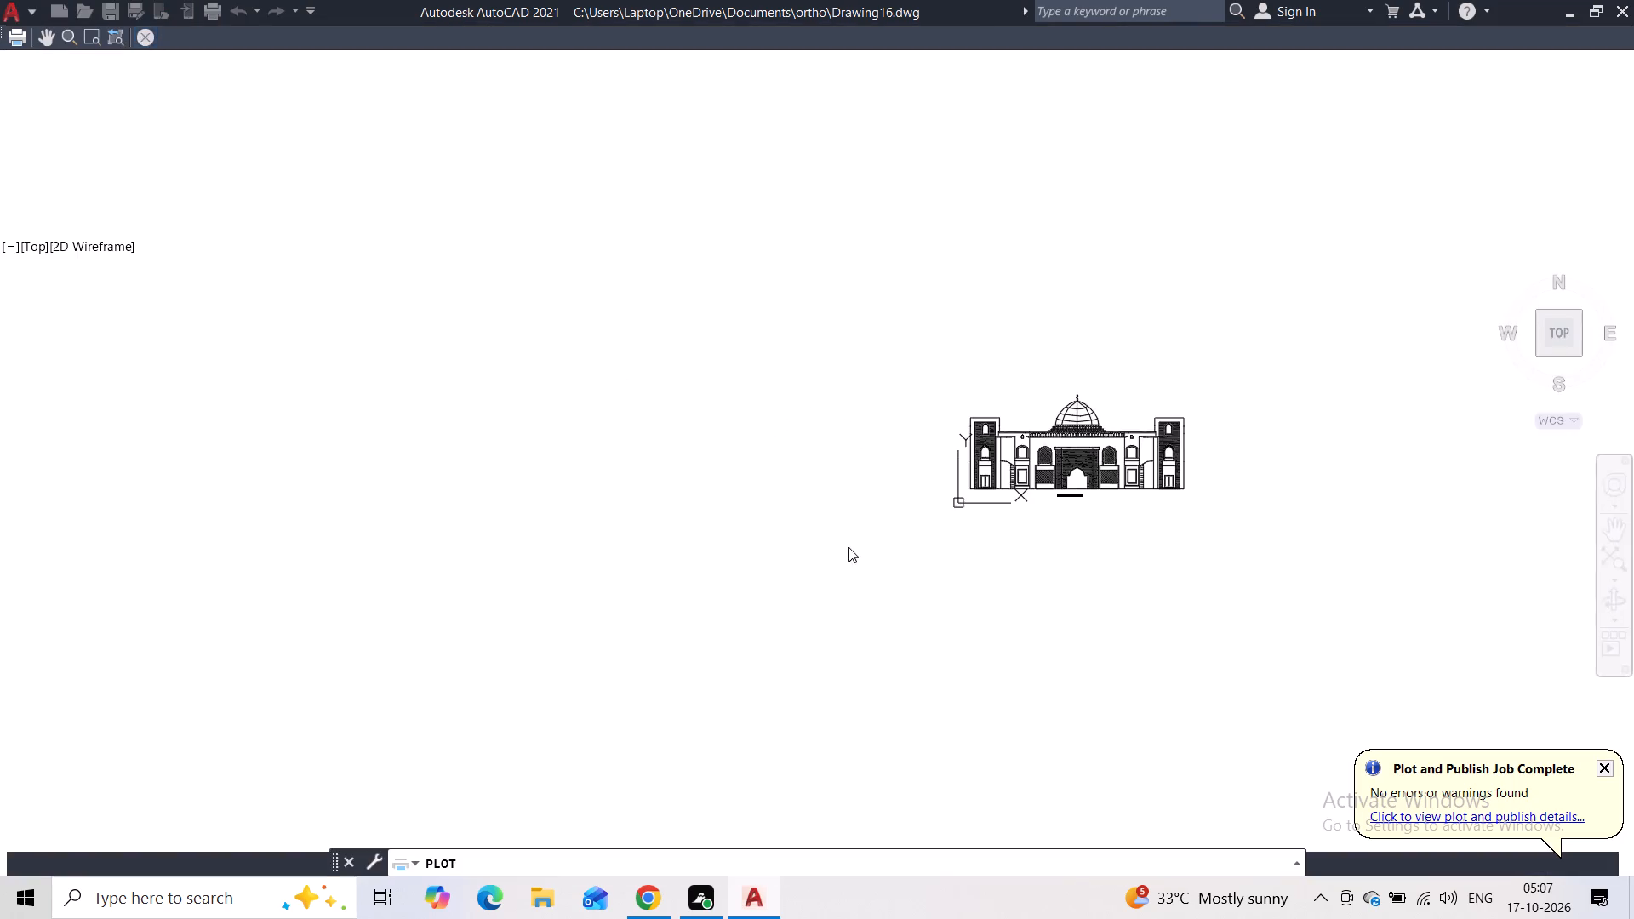
Plot the elevation to Drawing16-Model.pdf in the ortho folder and close the opened PDF.
{"action": "left_click", "coordinate": [931, 698]}
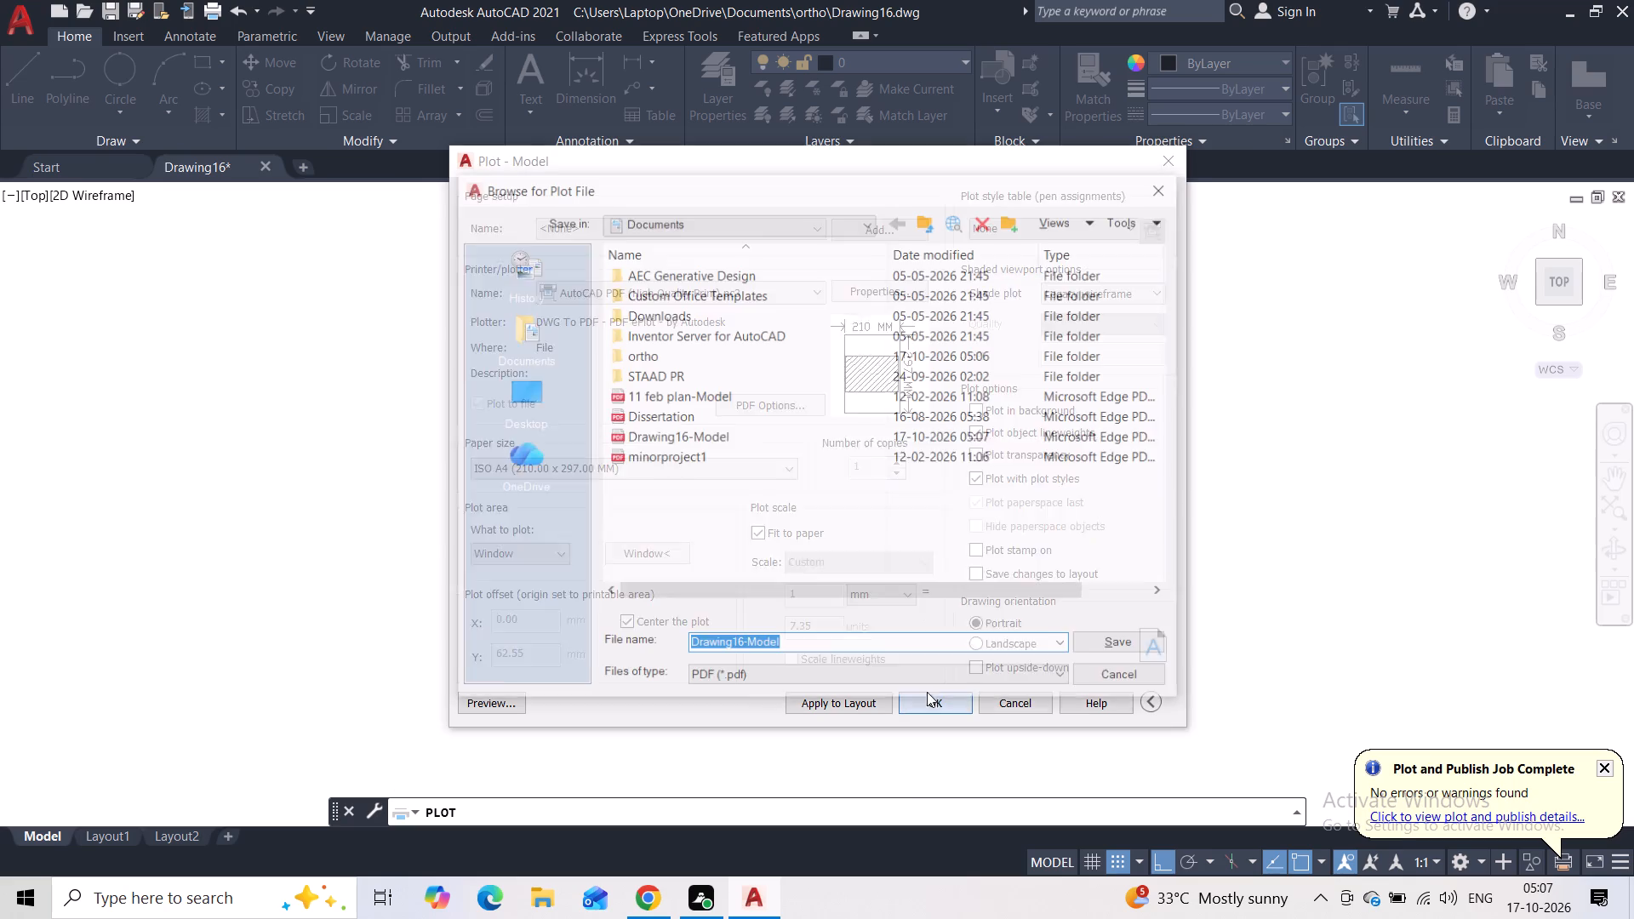
{"action": "left_click", "coordinate": [736, 351]}
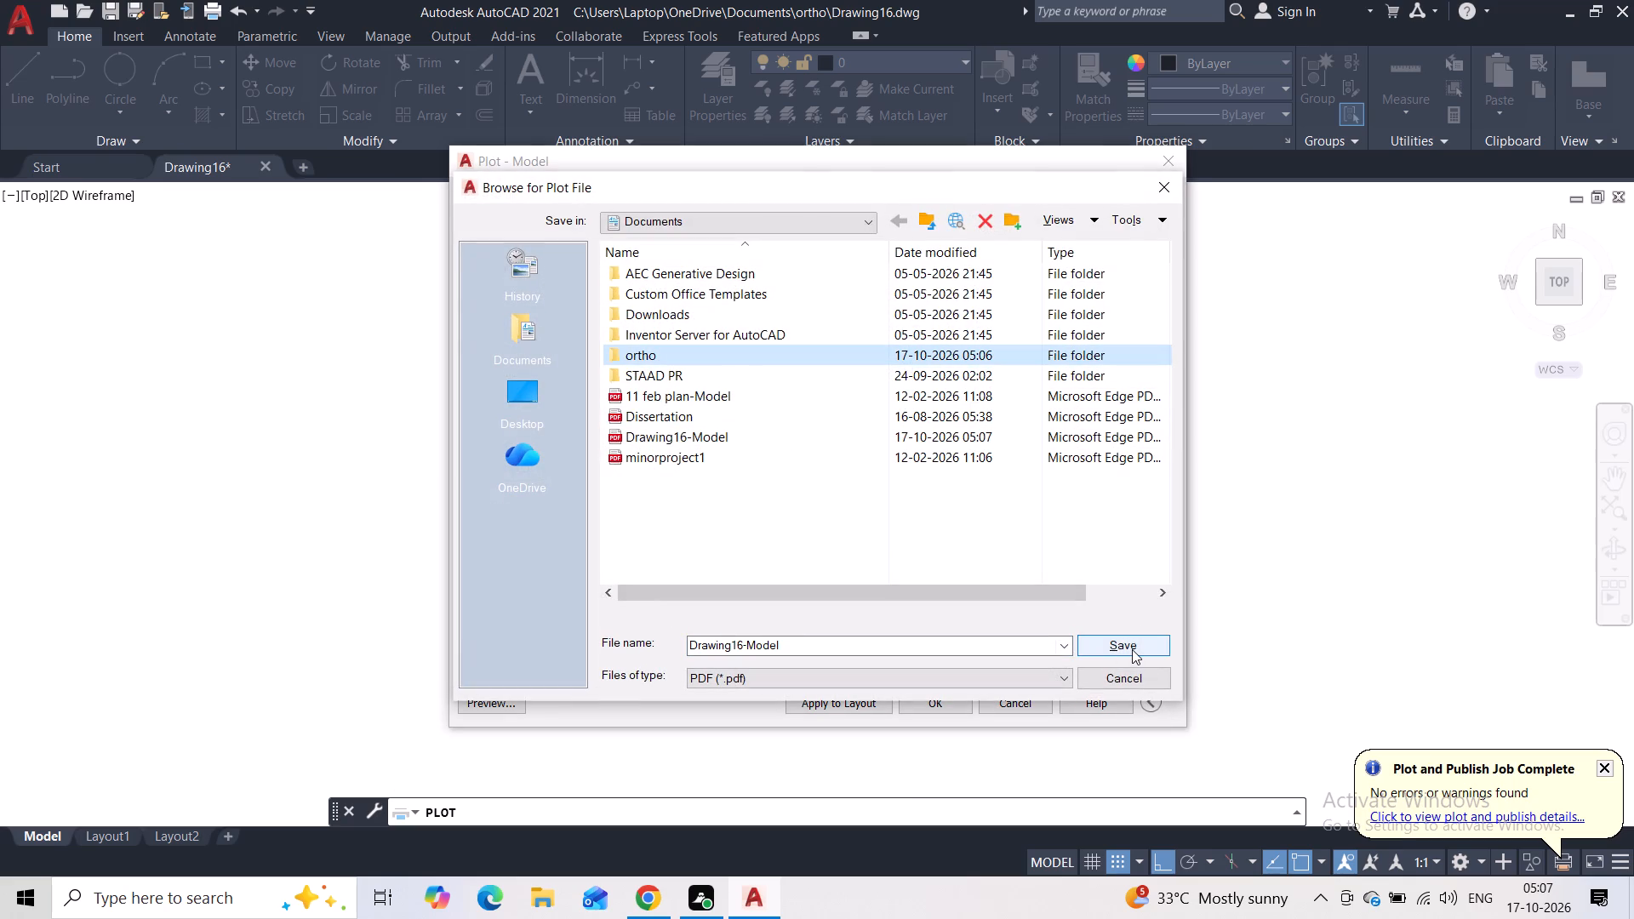
{"action": "left_click", "coordinate": [1132, 649]}
{"action": "left_click", "coordinate": [1129, 644]}
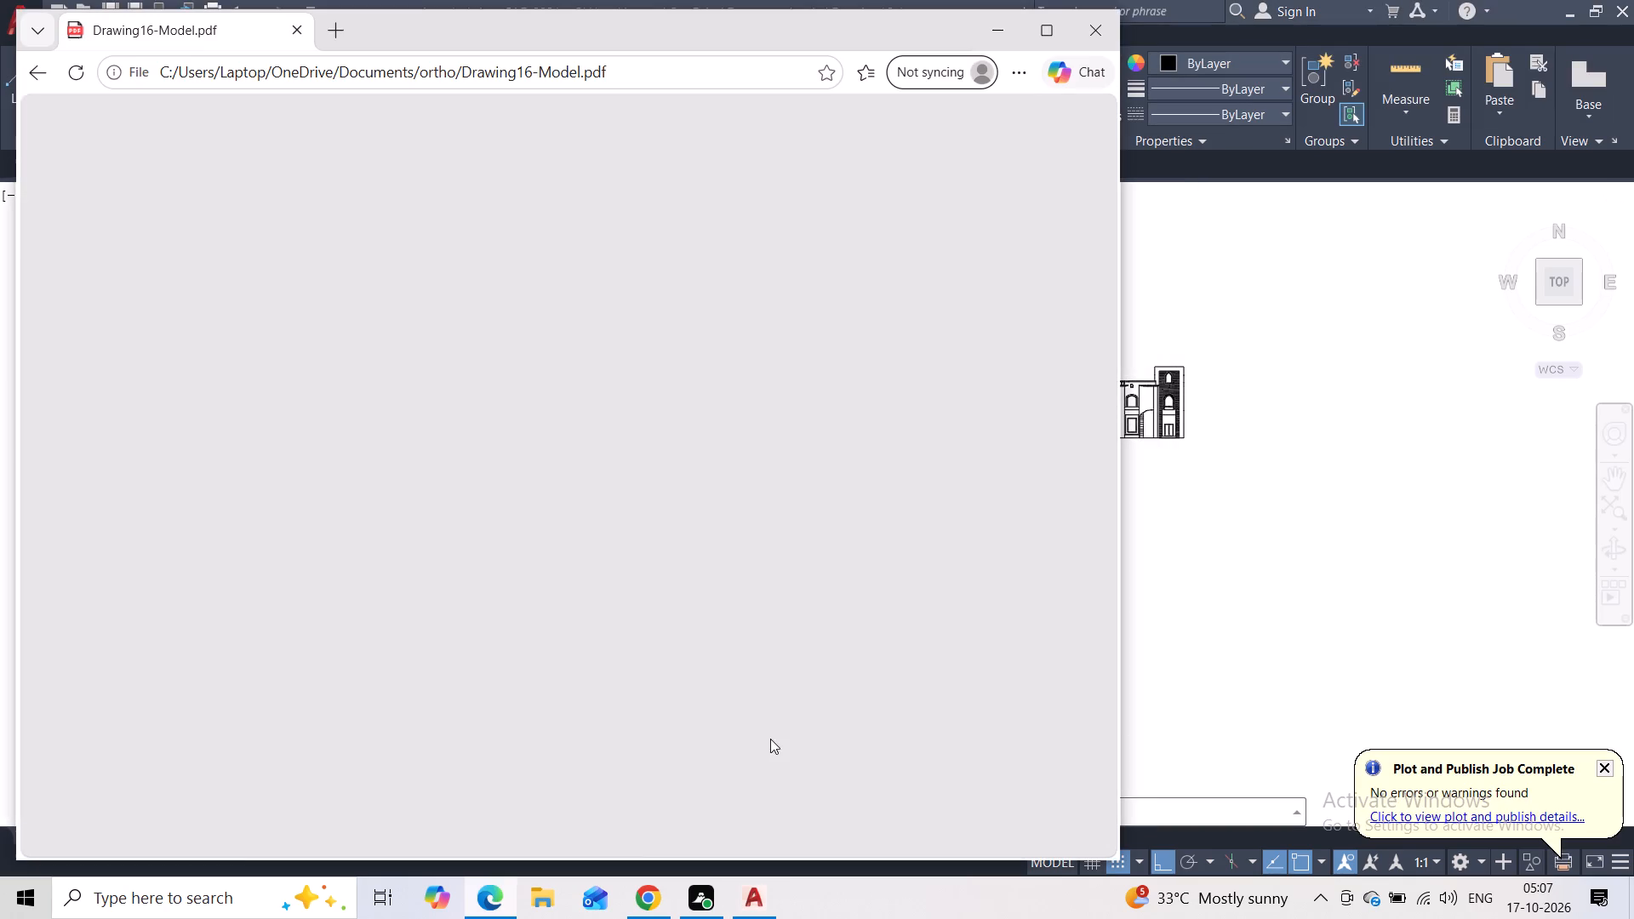
{"action": "left_click", "coordinate": [1100, 19]}
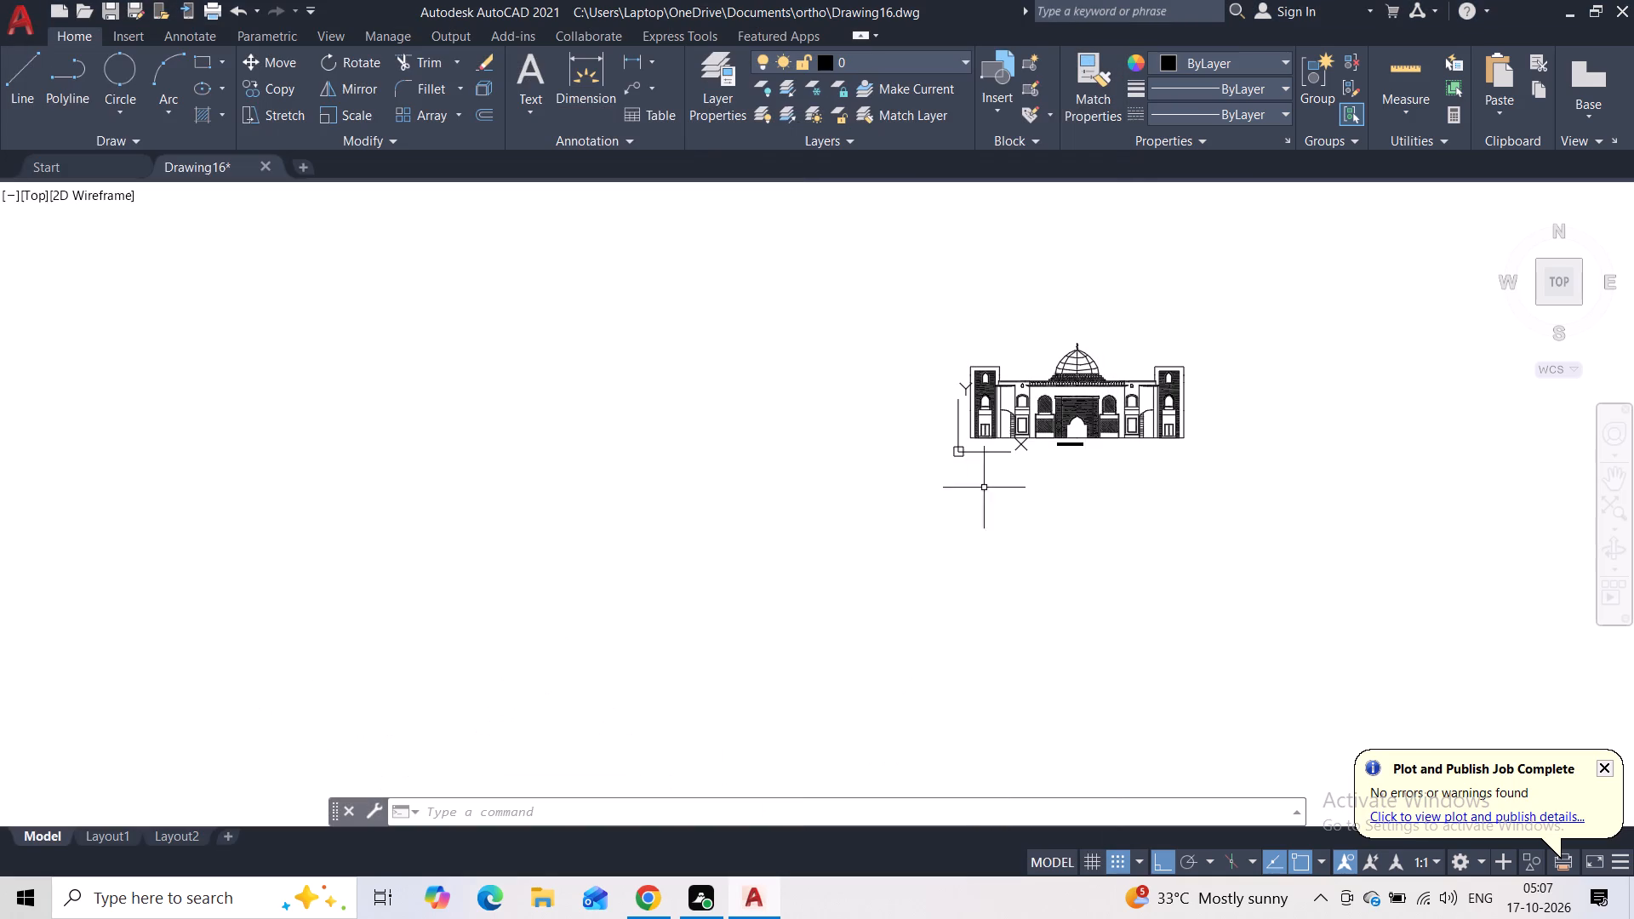